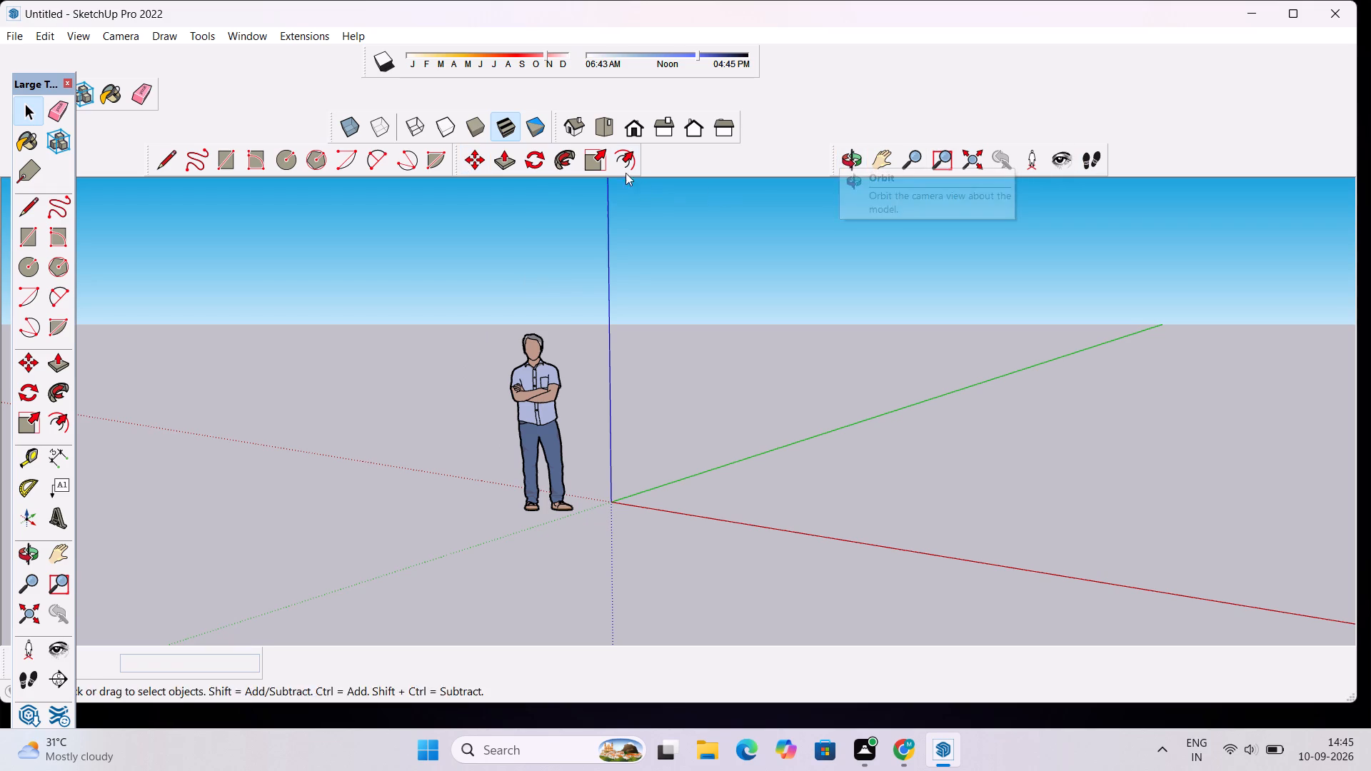
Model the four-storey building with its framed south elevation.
Switch the camera to the standard top view and frame the area around the origin.
click(604, 133)
scroll(770, 281, up, 6)
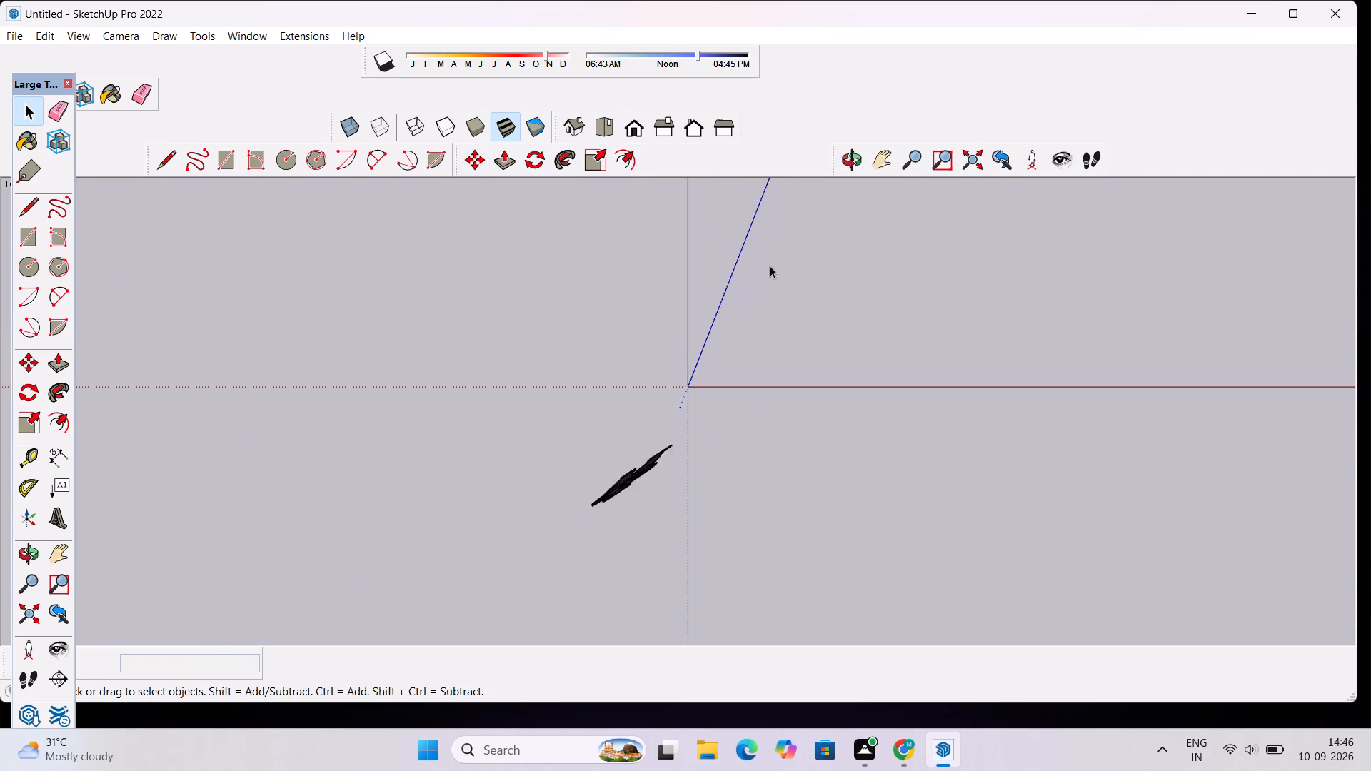
scroll(770, 266, up, 10)
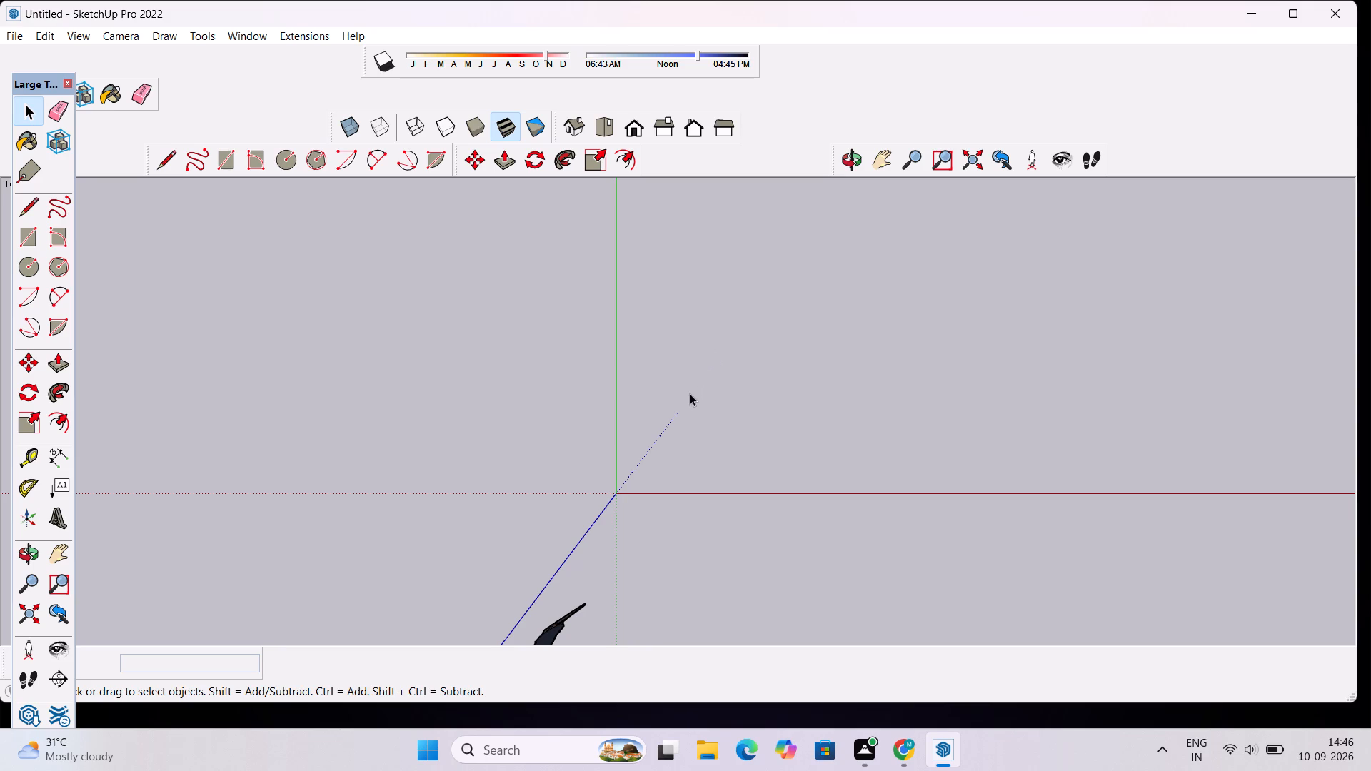
scroll(690, 394, up, 3)
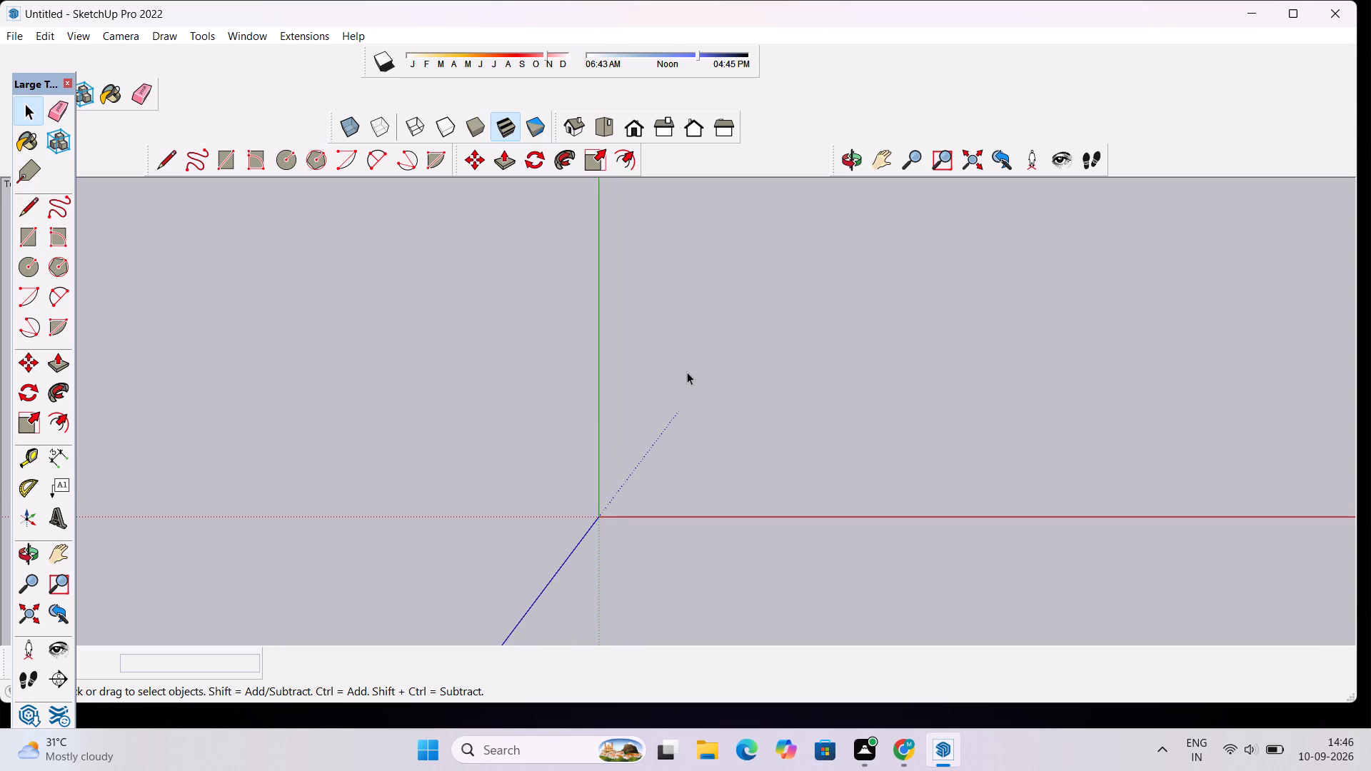
scroll(687, 372, down, 1)
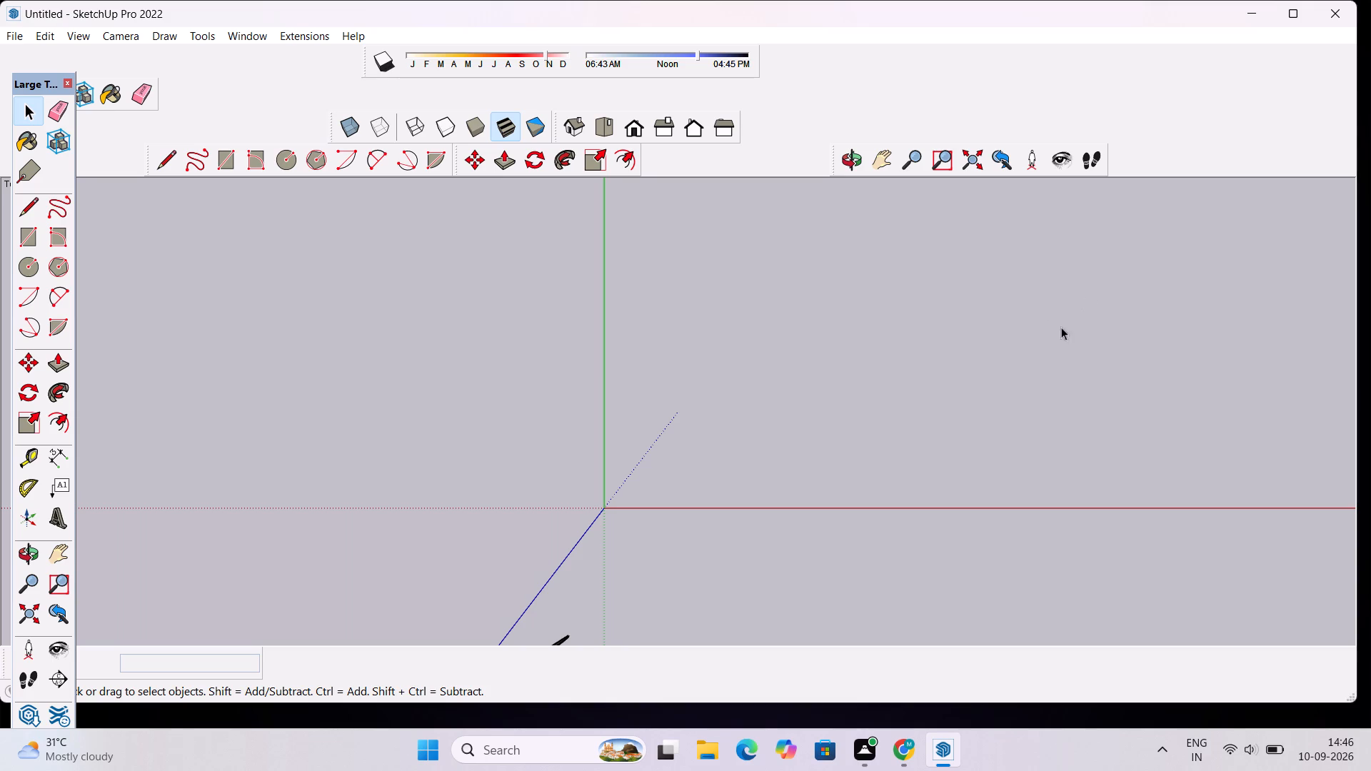
scroll(921, 285, down, 2)
scroll(877, 294, up, 1)
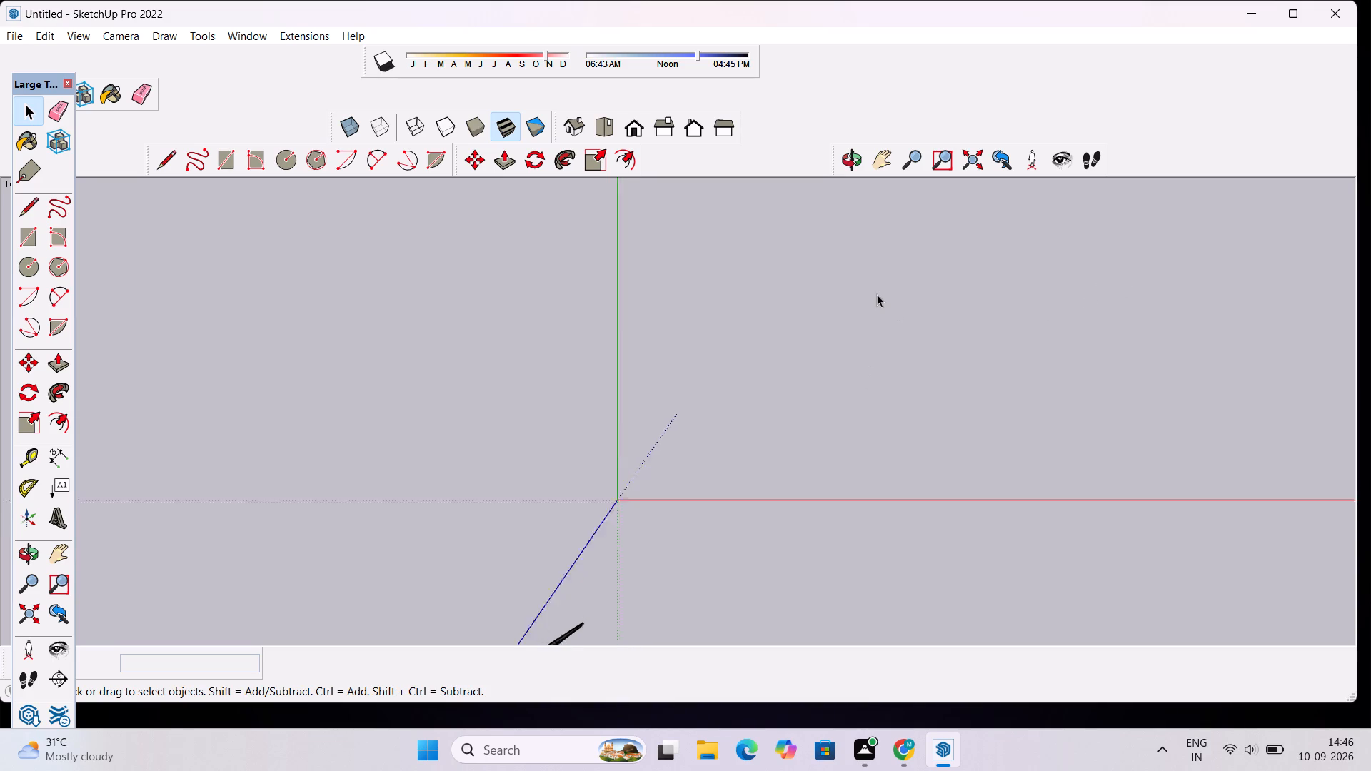
scroll(877, 294, up, 2)
scroll(877, 294, down, 2)
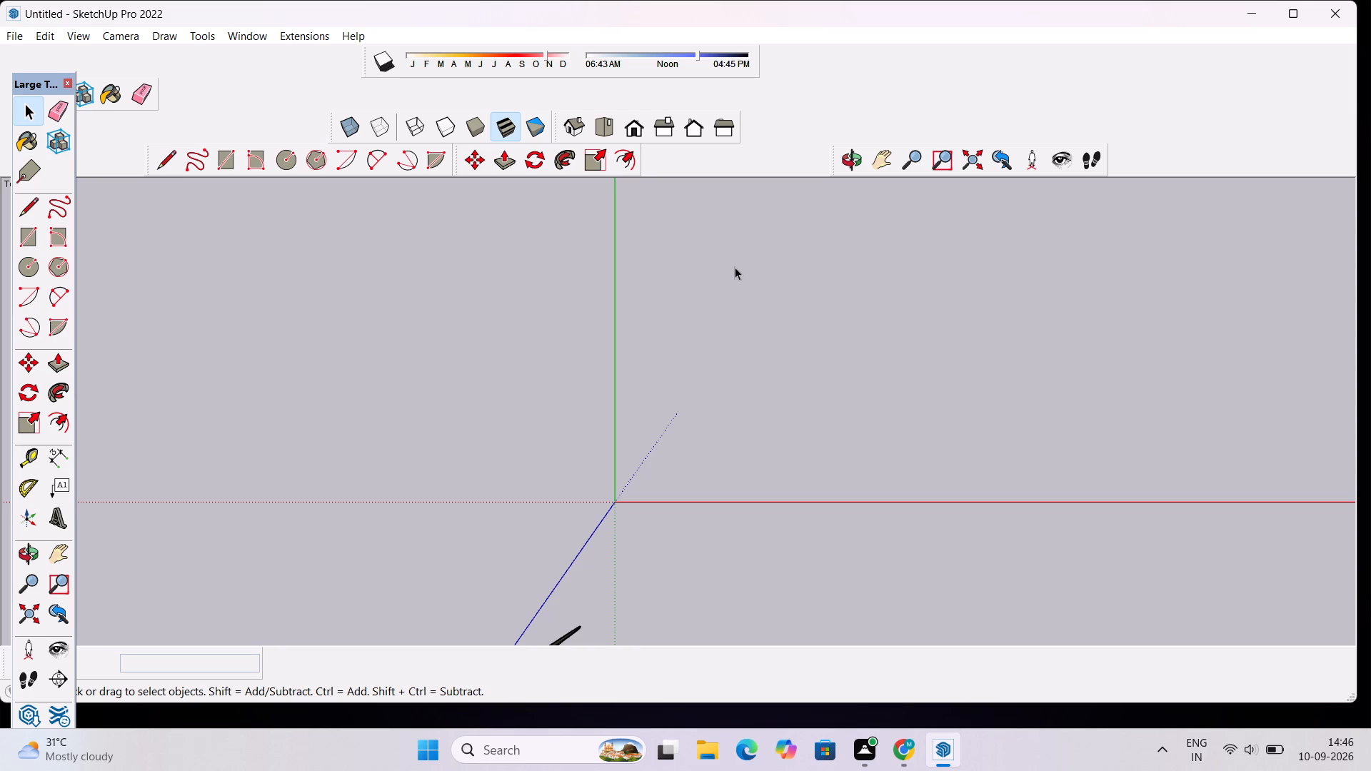
key(5)
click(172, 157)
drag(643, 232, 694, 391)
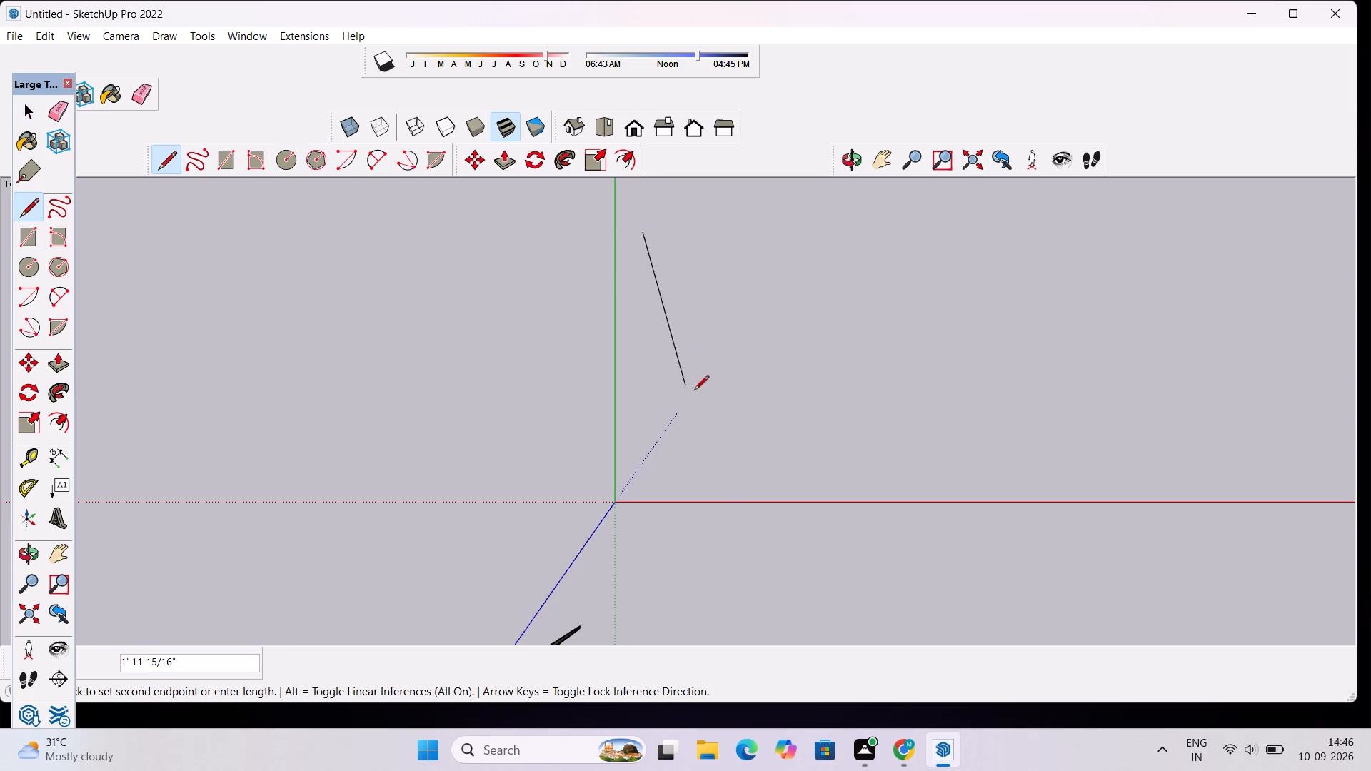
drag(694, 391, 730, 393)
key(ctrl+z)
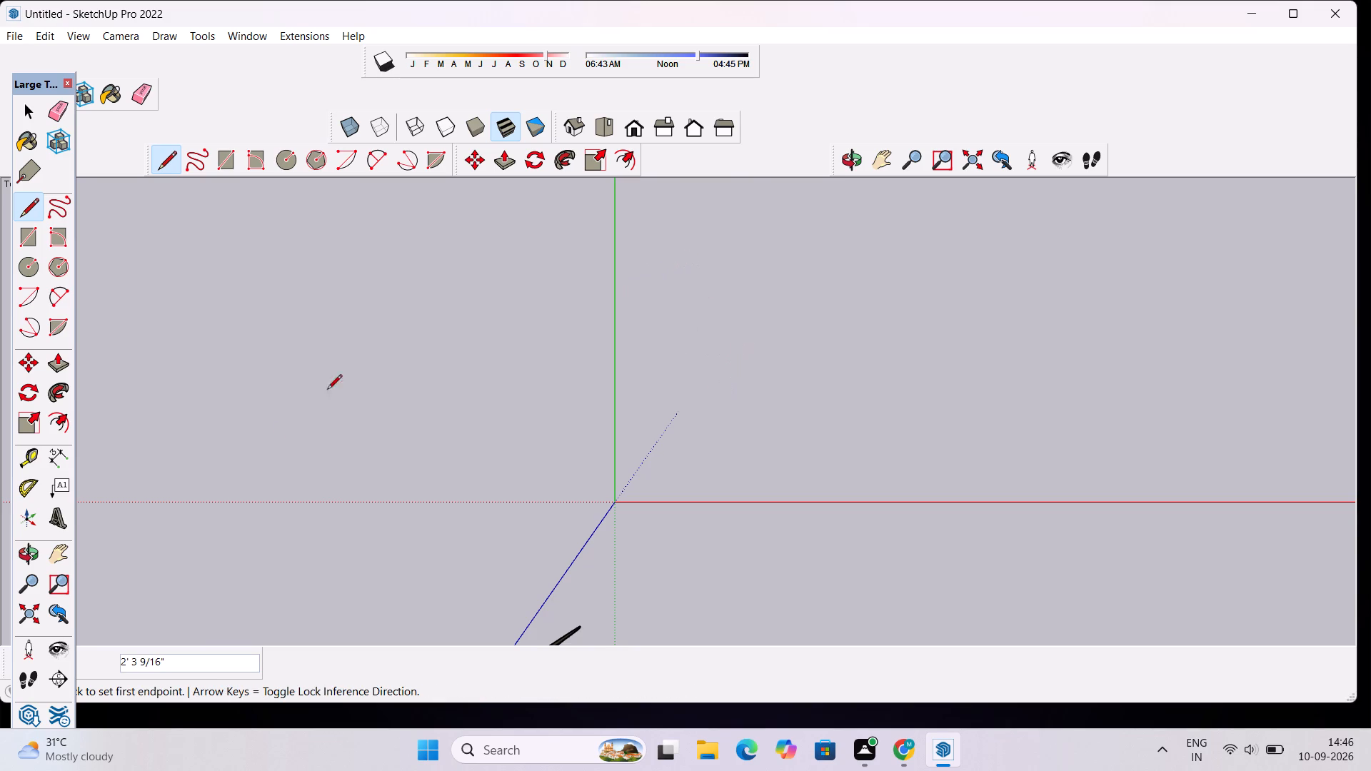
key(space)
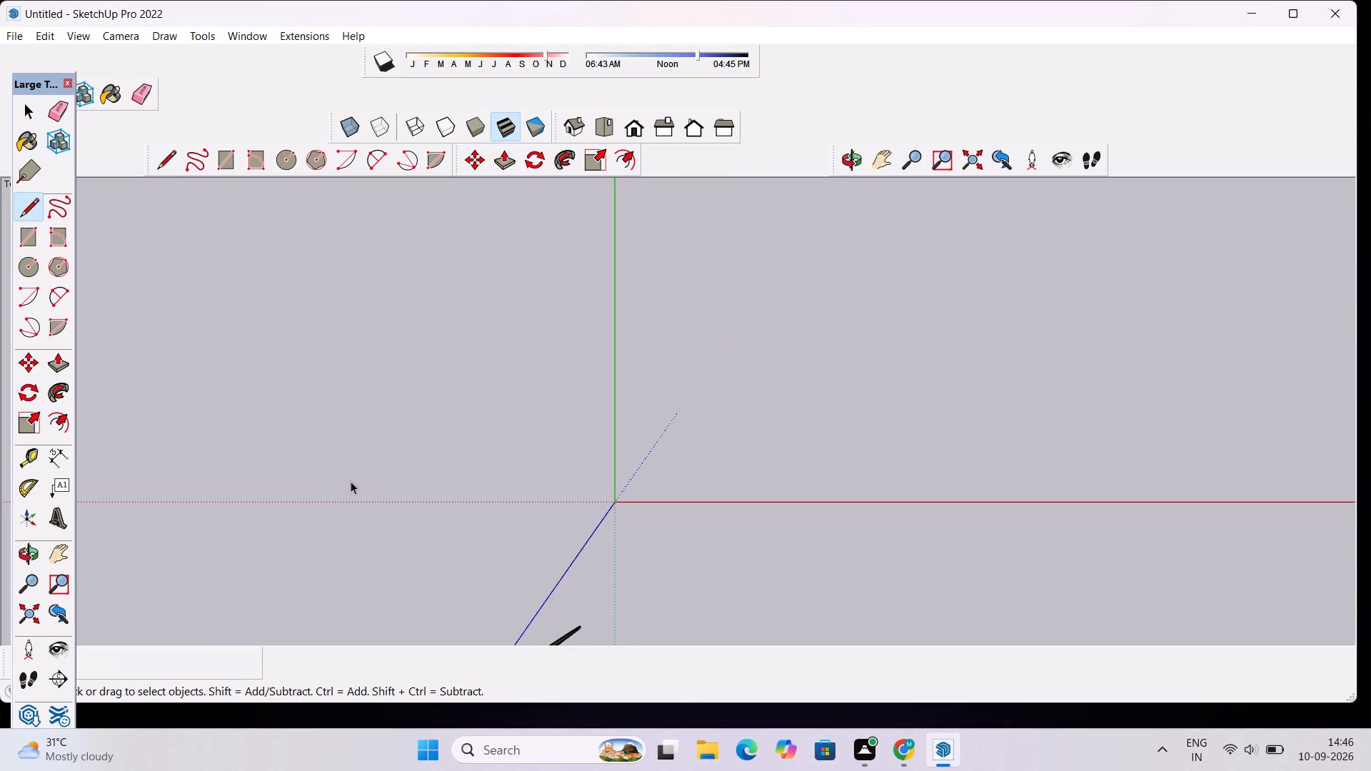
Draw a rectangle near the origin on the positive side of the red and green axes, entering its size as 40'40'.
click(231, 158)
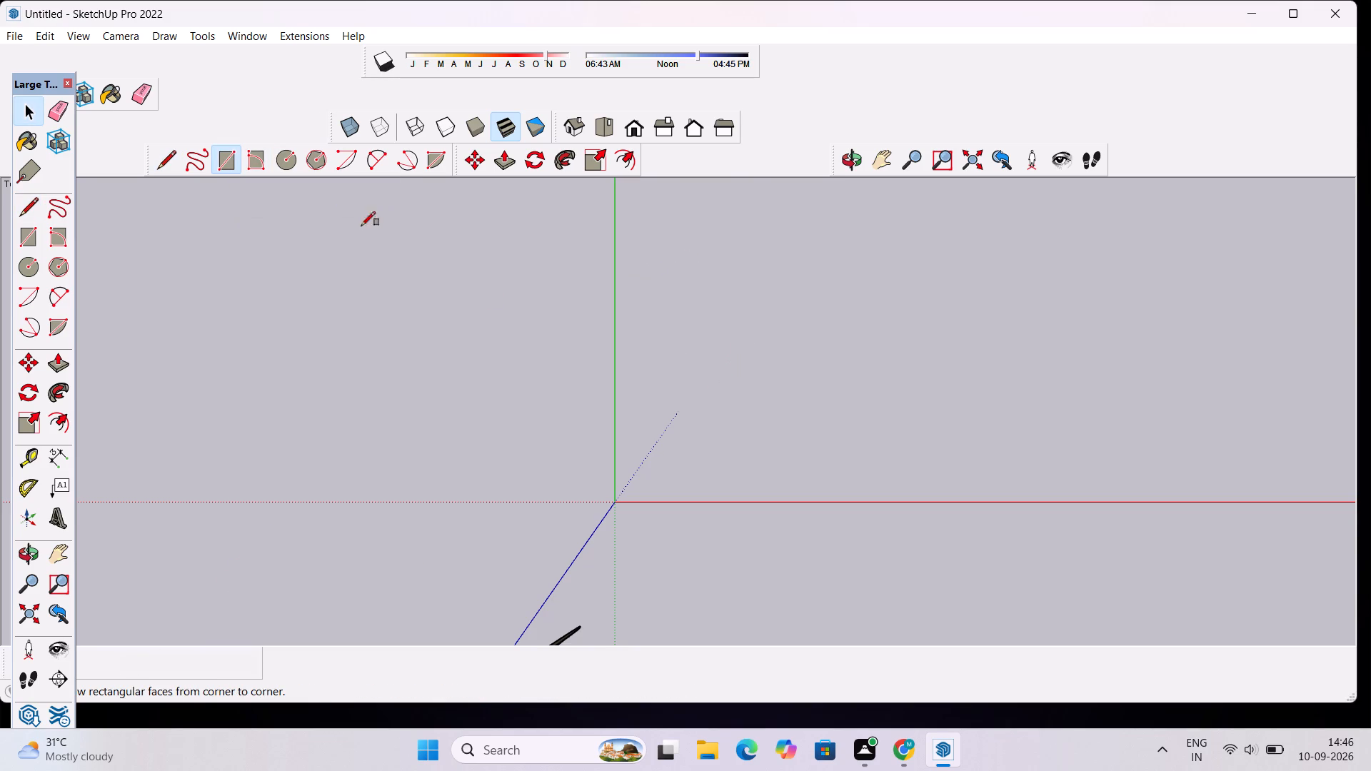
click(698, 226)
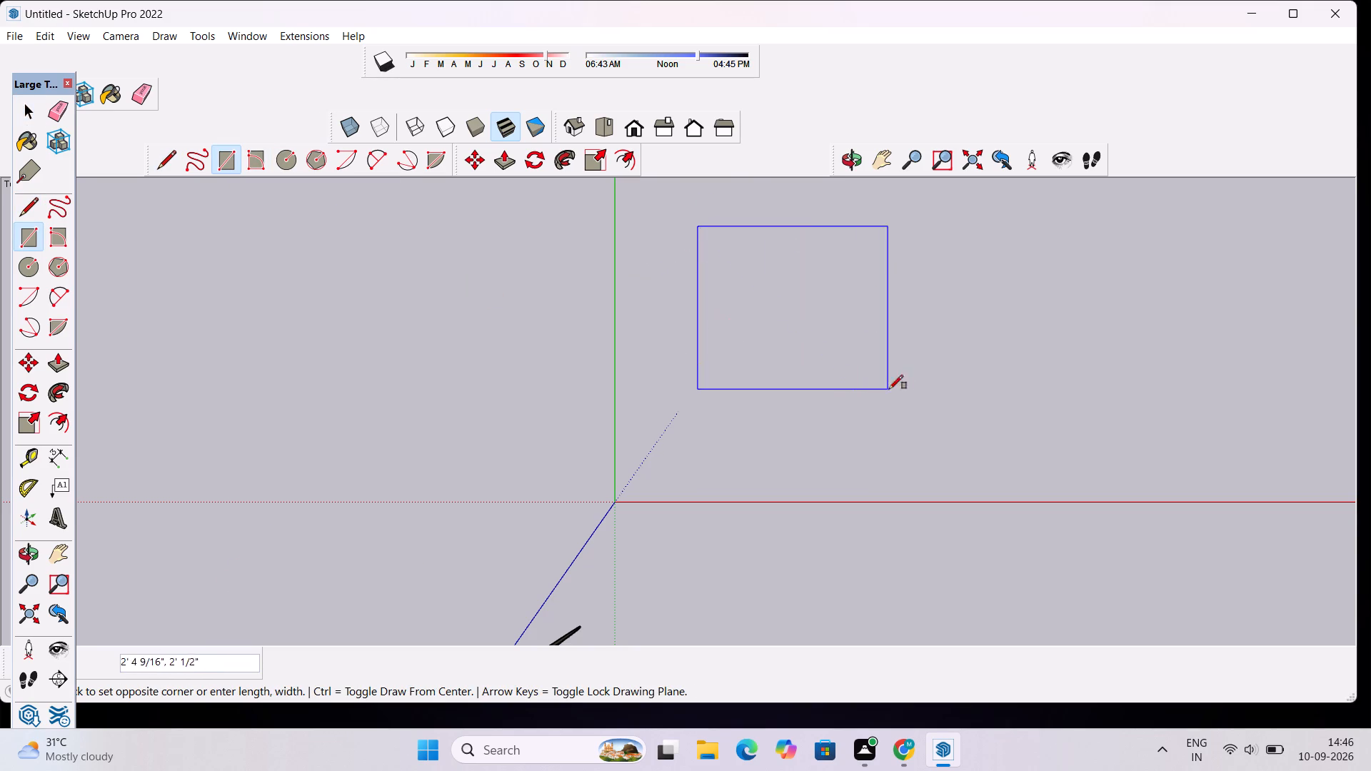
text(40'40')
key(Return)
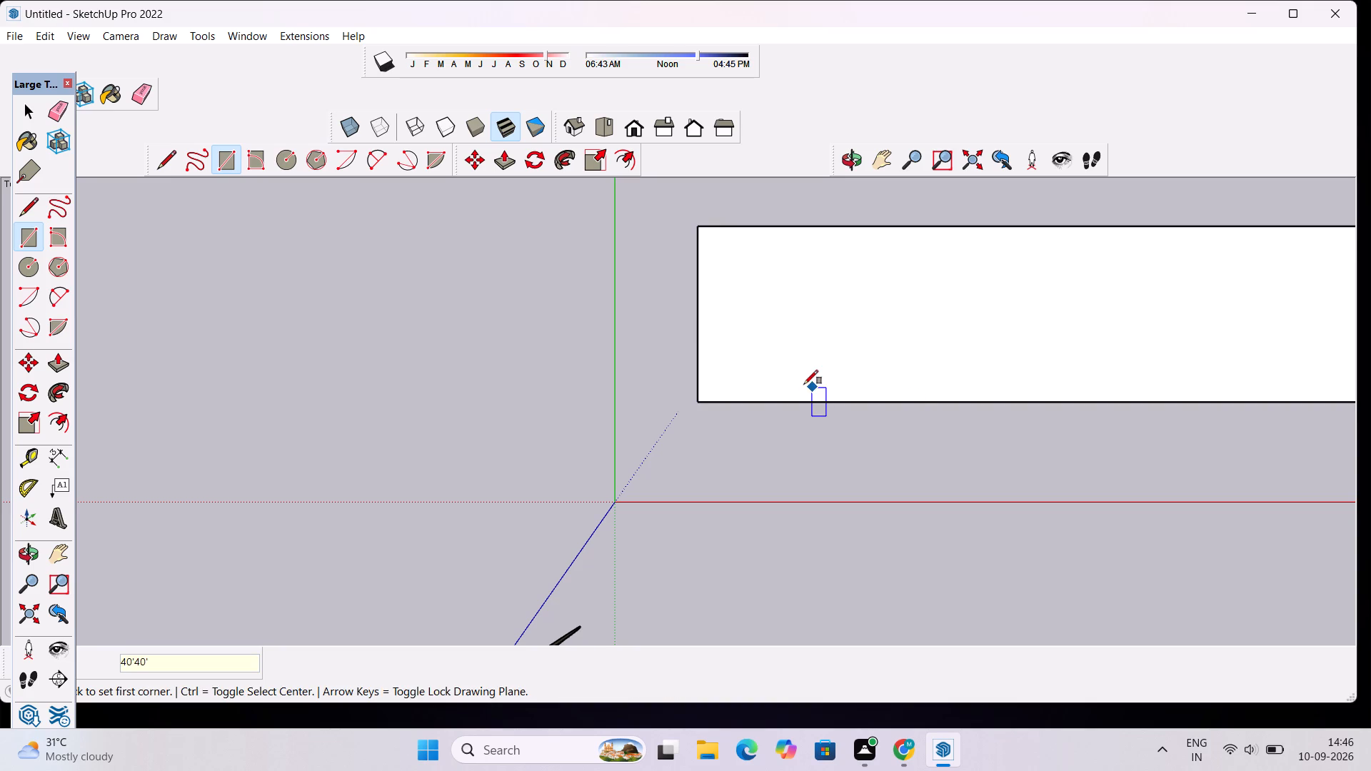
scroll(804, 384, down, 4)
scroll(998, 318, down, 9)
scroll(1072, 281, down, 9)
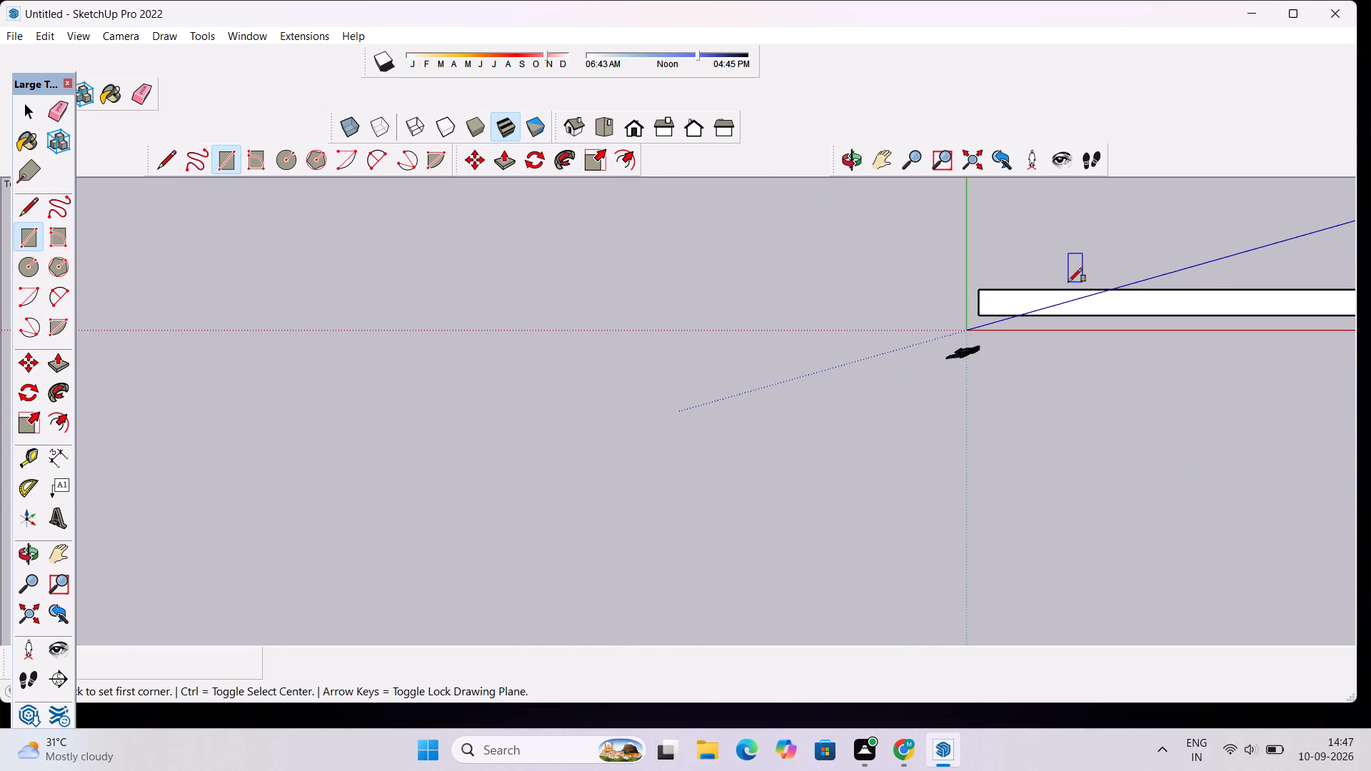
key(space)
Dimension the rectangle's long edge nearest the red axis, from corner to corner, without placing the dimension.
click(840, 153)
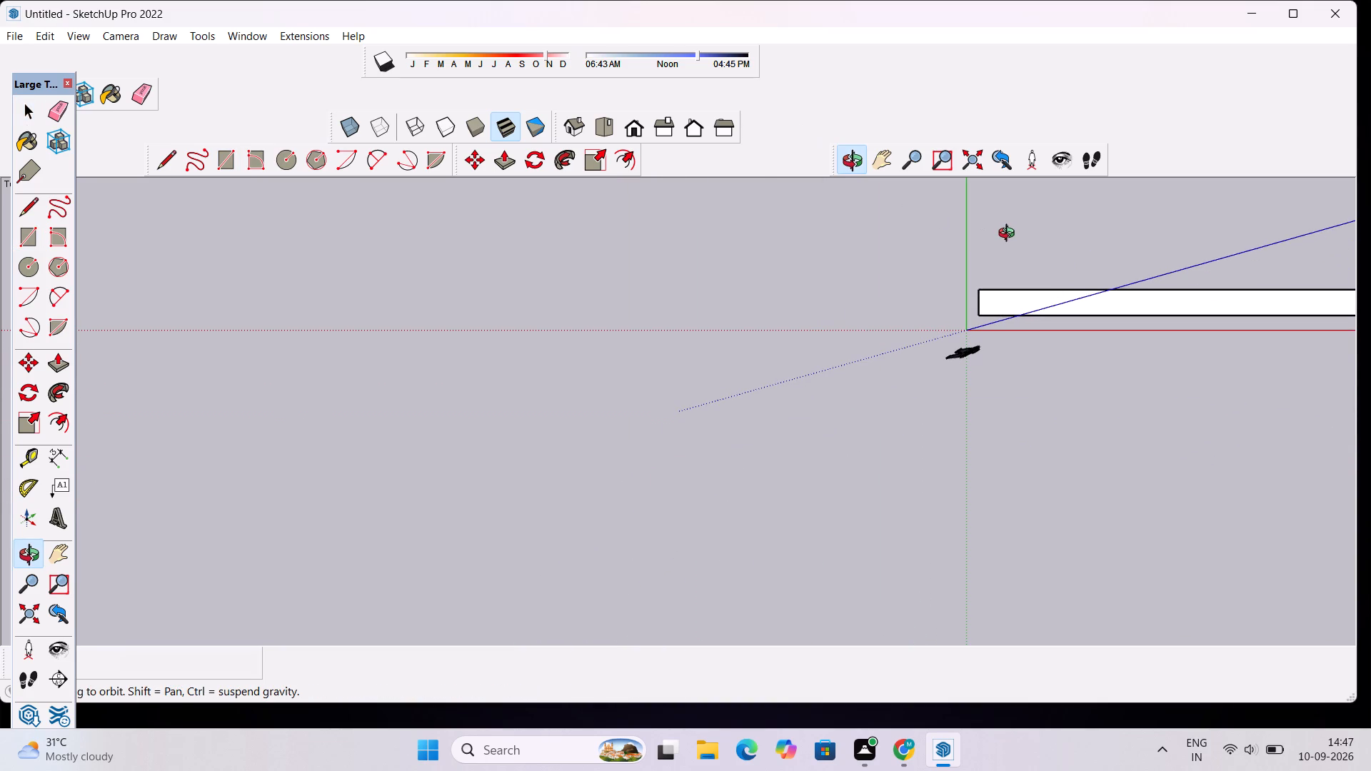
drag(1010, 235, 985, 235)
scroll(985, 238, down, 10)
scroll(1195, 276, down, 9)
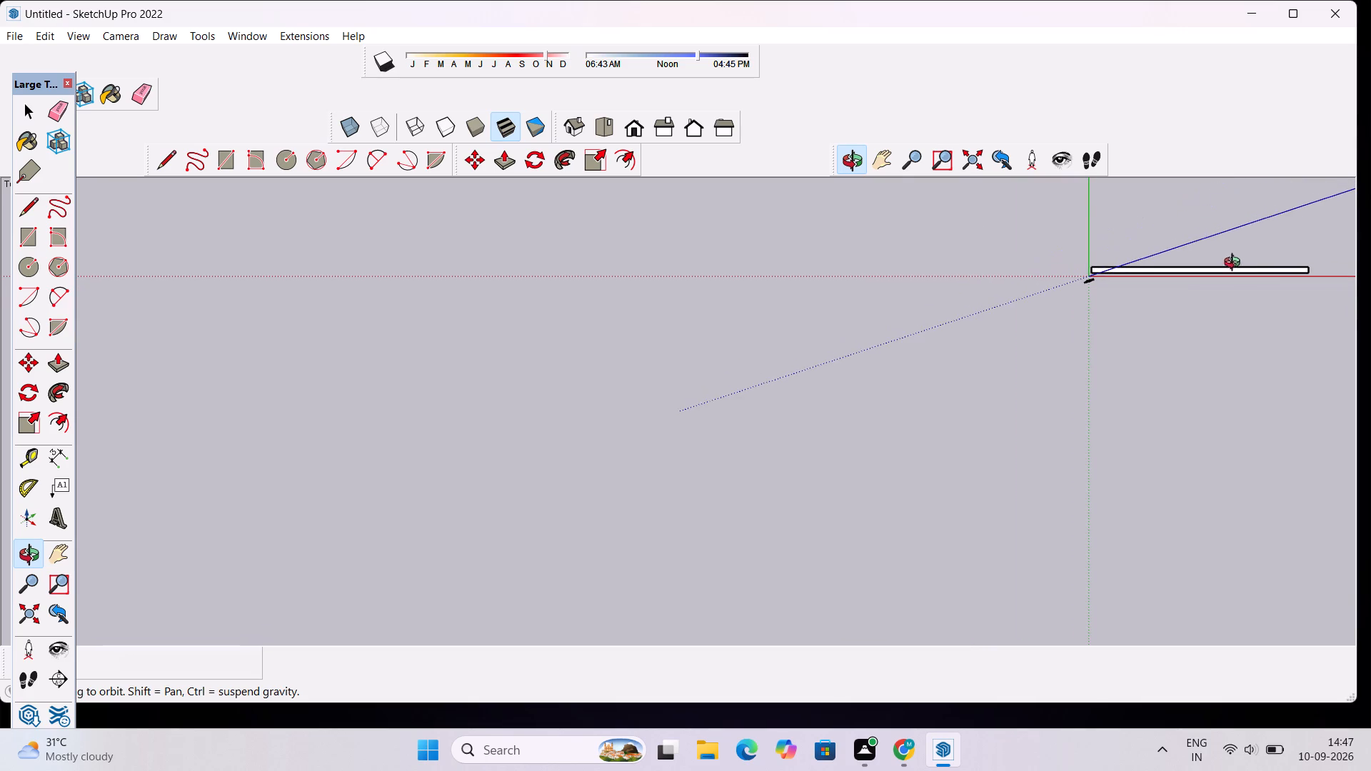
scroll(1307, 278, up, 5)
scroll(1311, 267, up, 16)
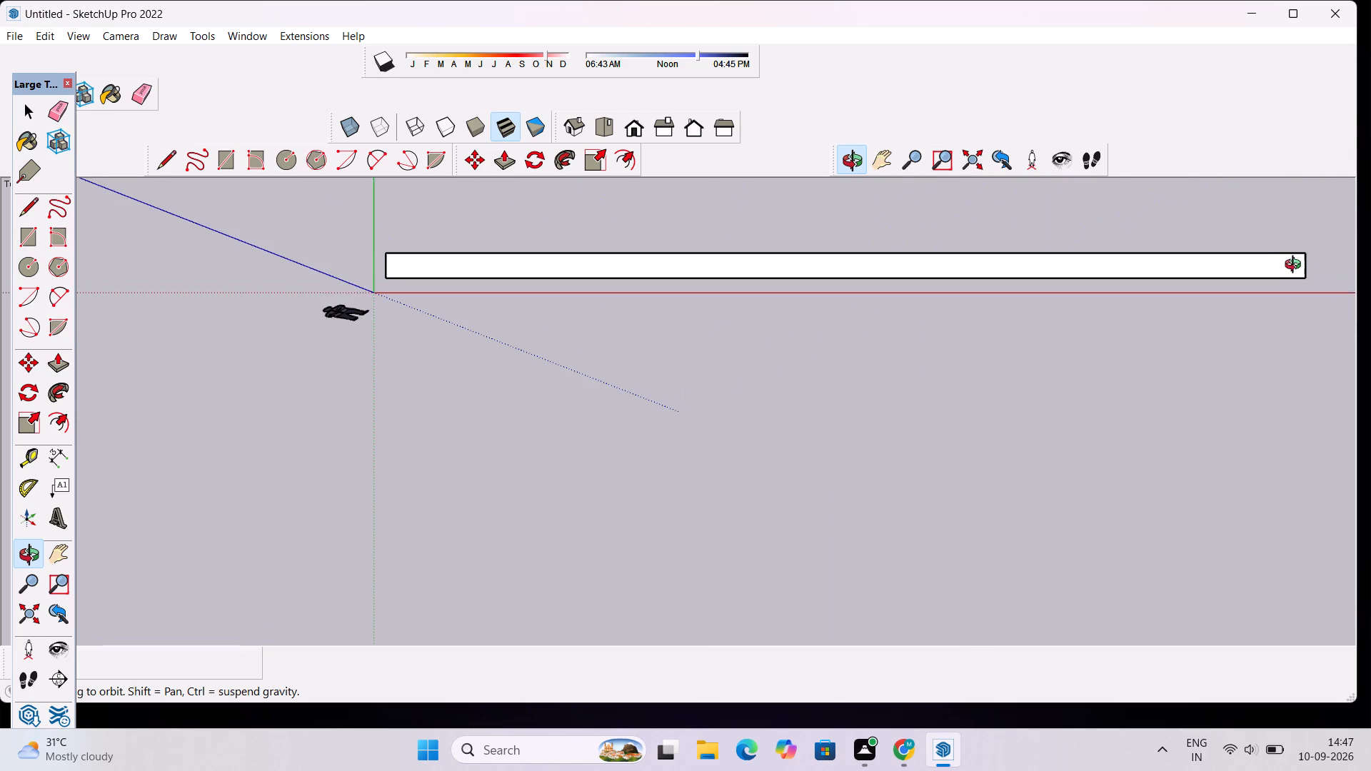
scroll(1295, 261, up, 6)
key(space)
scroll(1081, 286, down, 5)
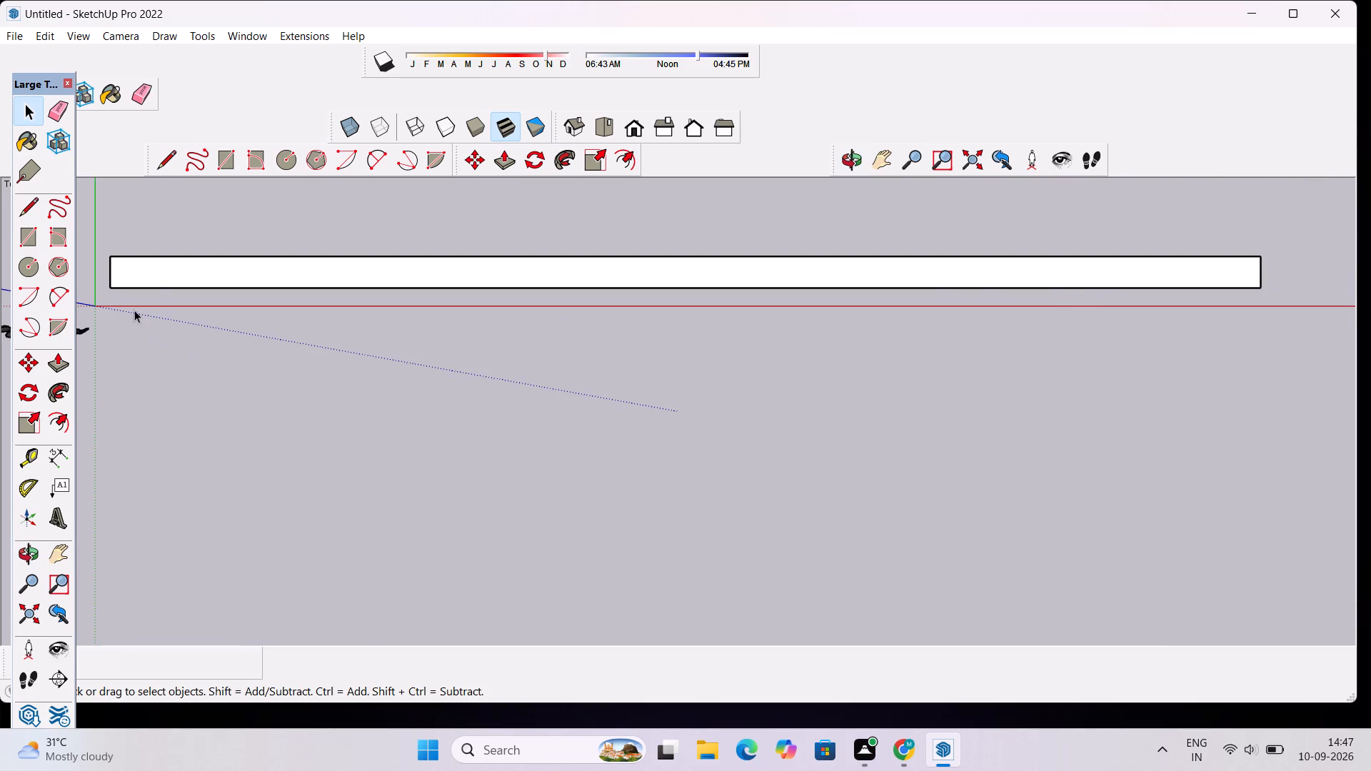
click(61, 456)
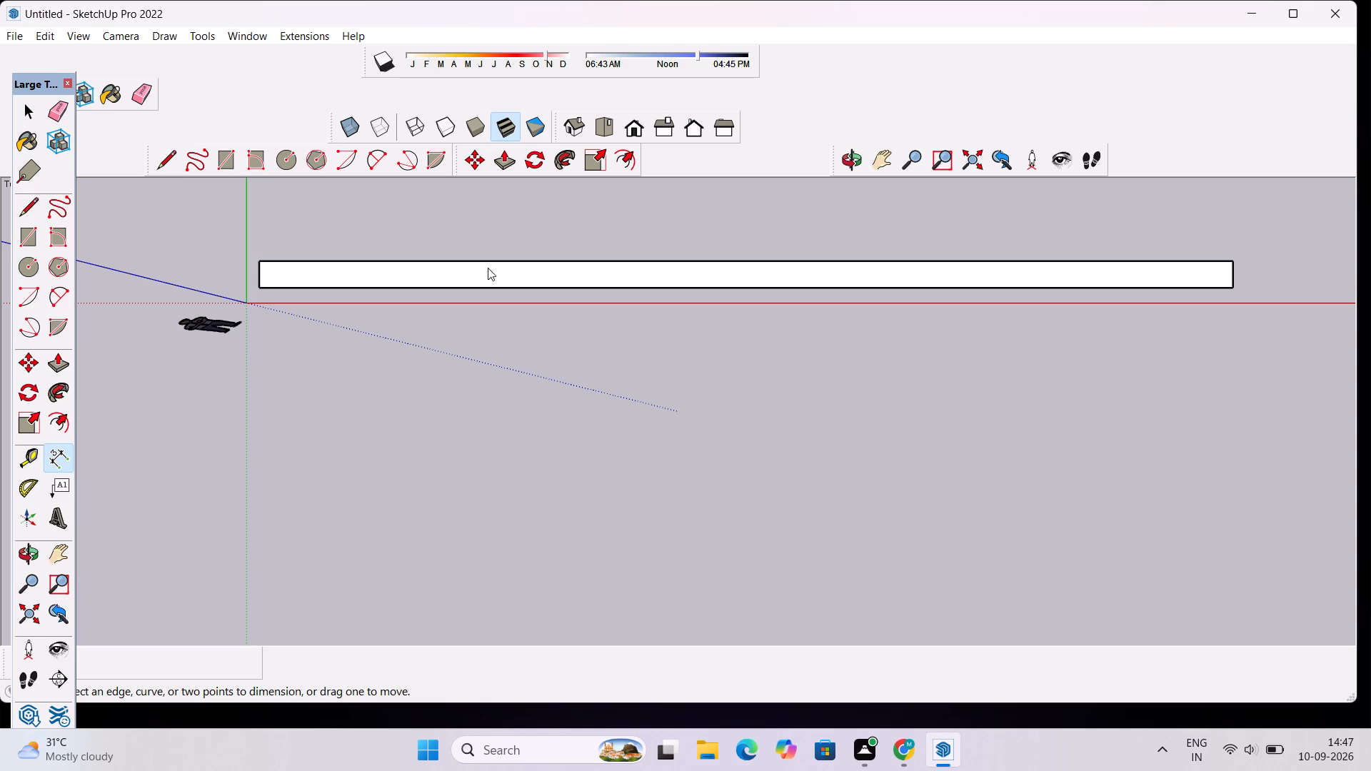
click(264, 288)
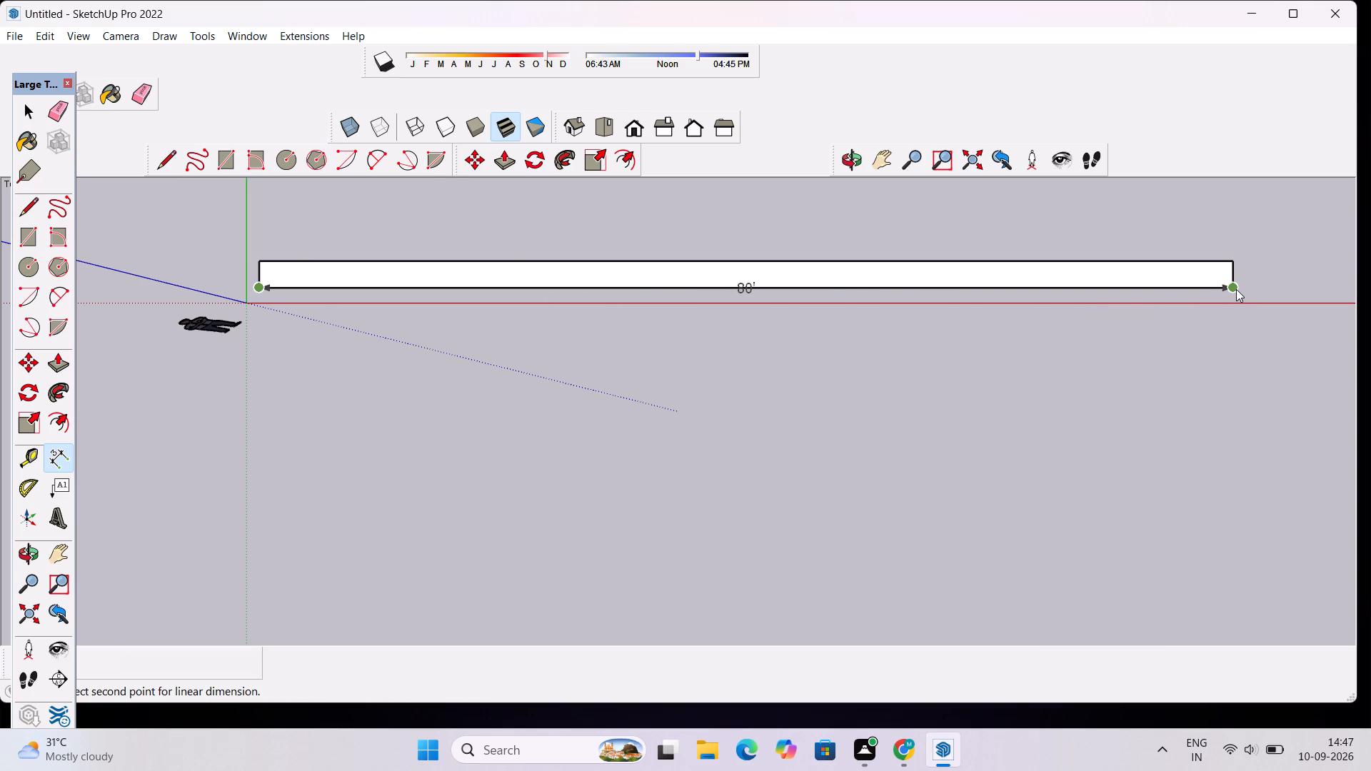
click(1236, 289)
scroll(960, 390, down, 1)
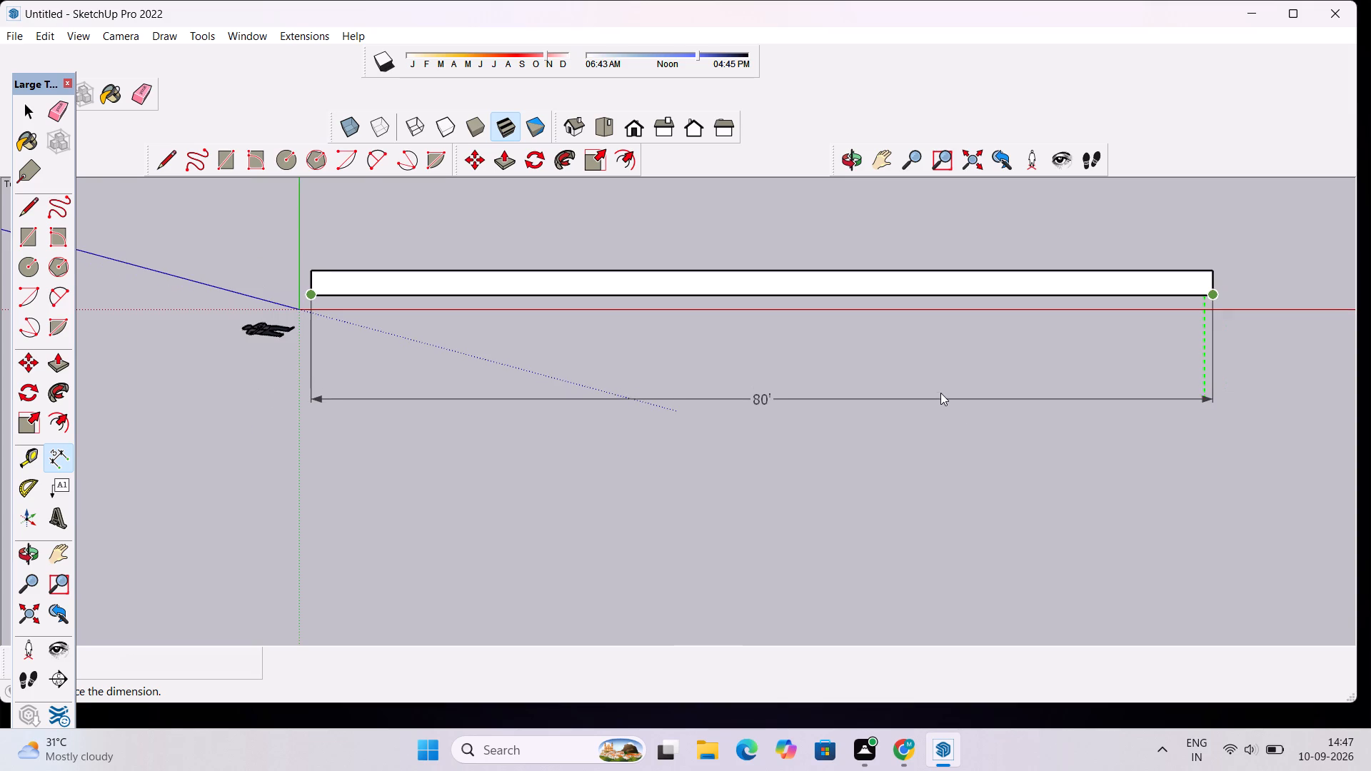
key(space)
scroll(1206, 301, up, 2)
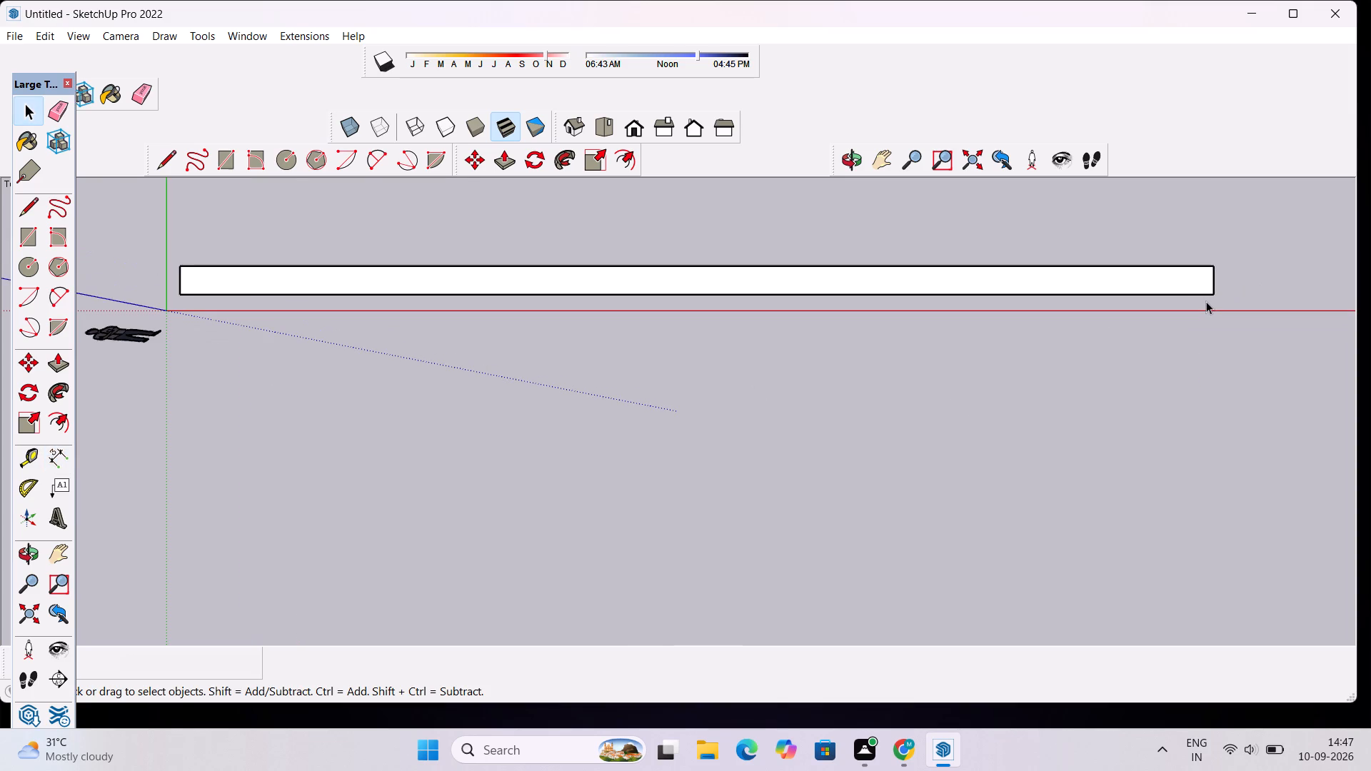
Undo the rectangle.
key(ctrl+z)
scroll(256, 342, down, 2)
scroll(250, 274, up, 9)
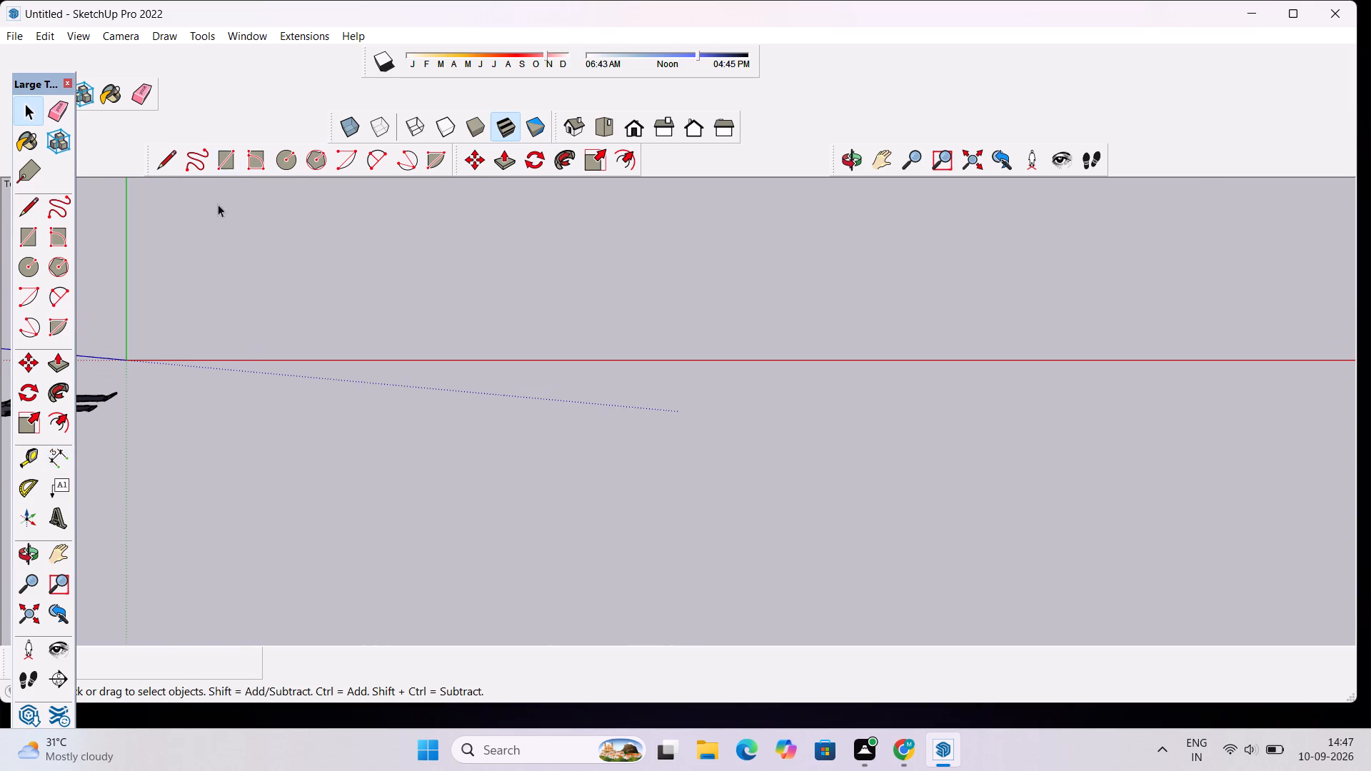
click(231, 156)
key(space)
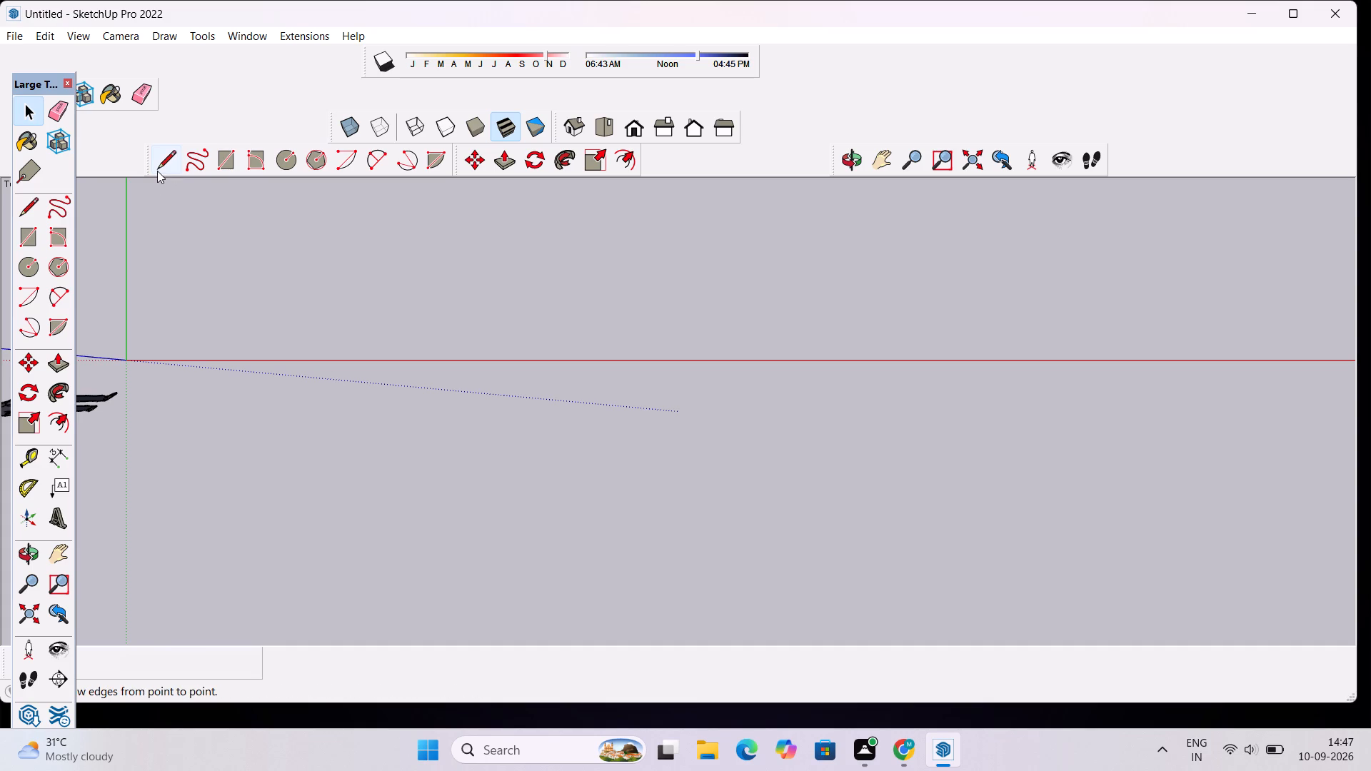
Draw a 30' line parallel to the red axis, starting near the origin on the positive green side.
click(157, 171)
scroll(168, 297, up, 8)
click(168, 297)
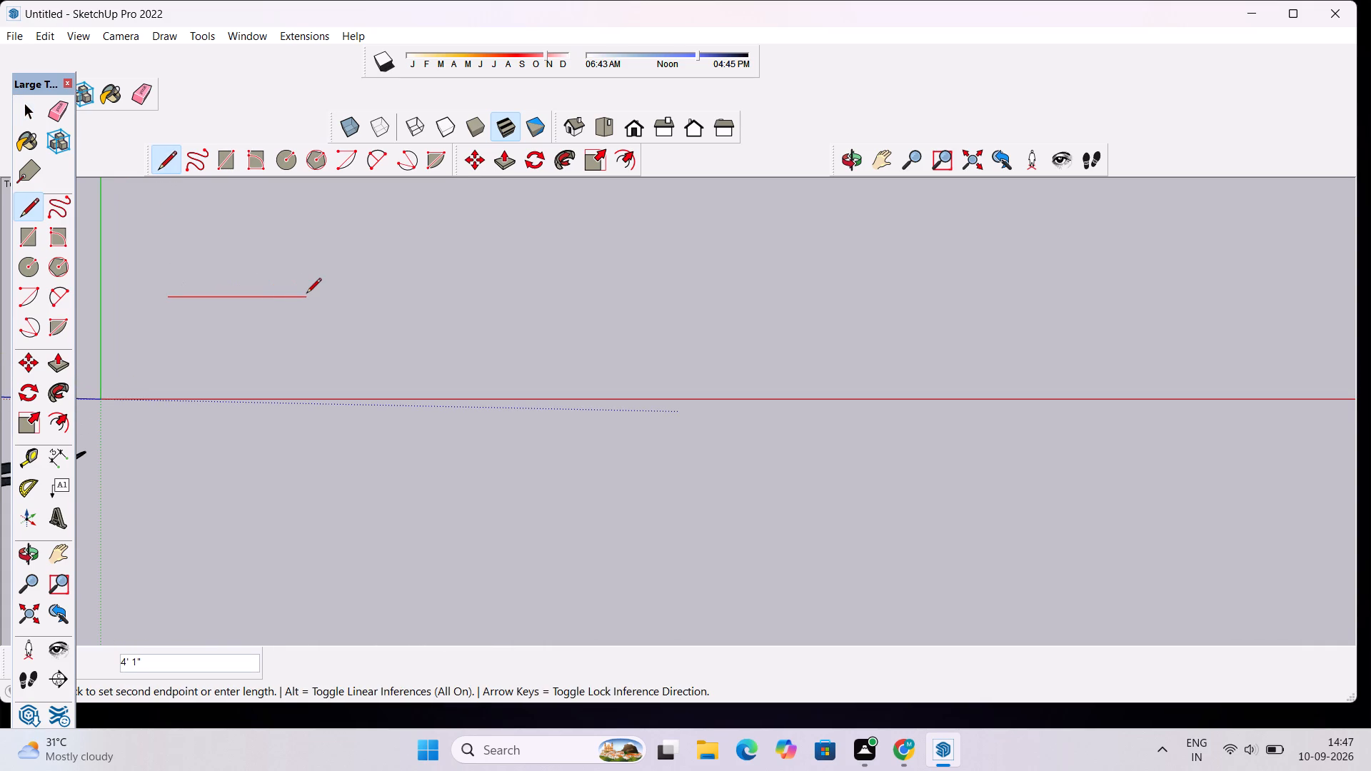
text(30')
key(Return)
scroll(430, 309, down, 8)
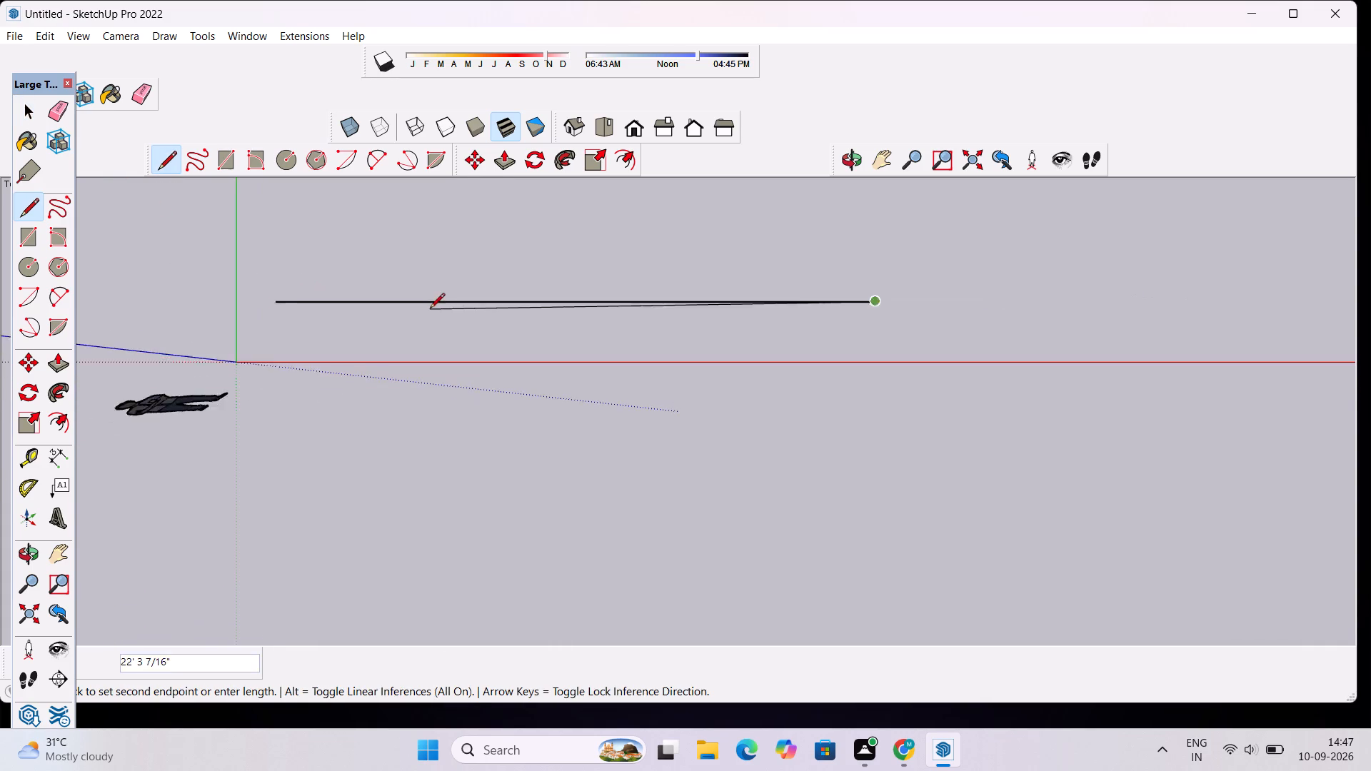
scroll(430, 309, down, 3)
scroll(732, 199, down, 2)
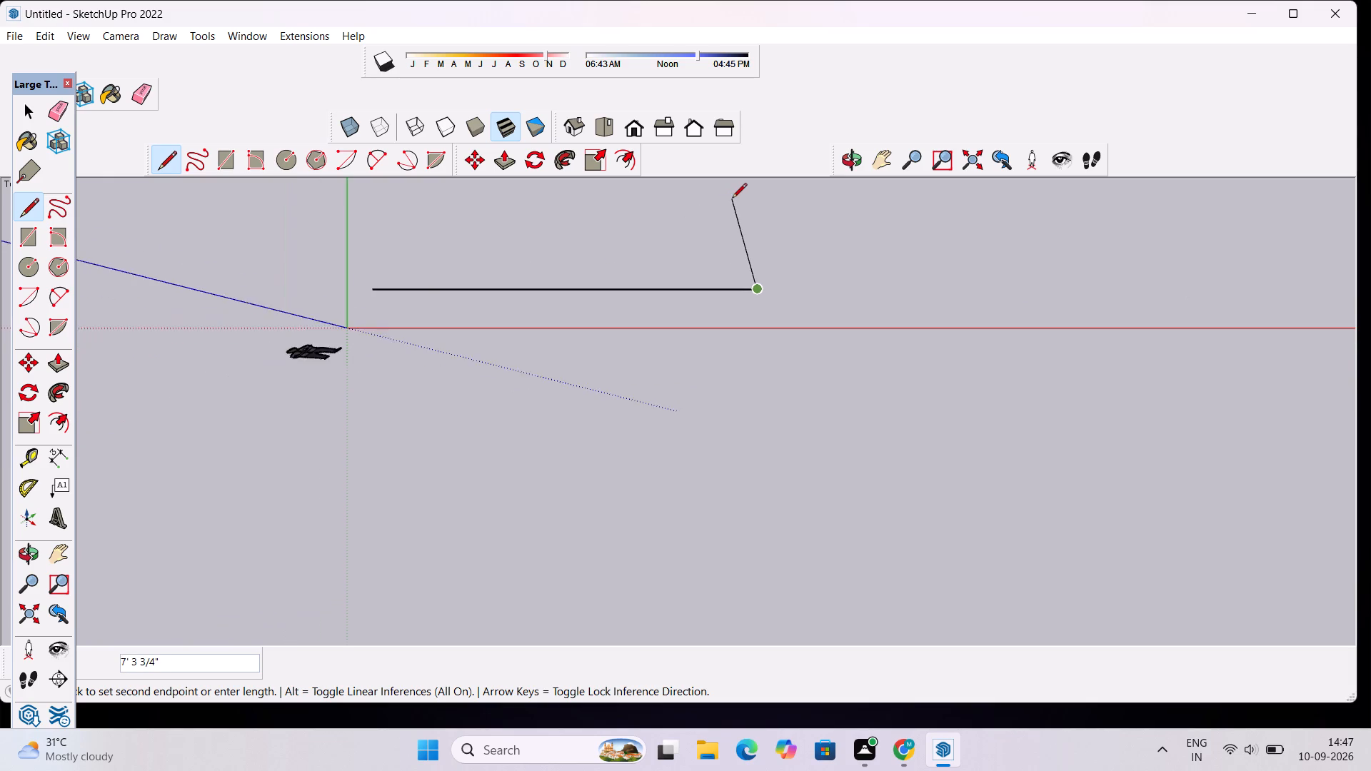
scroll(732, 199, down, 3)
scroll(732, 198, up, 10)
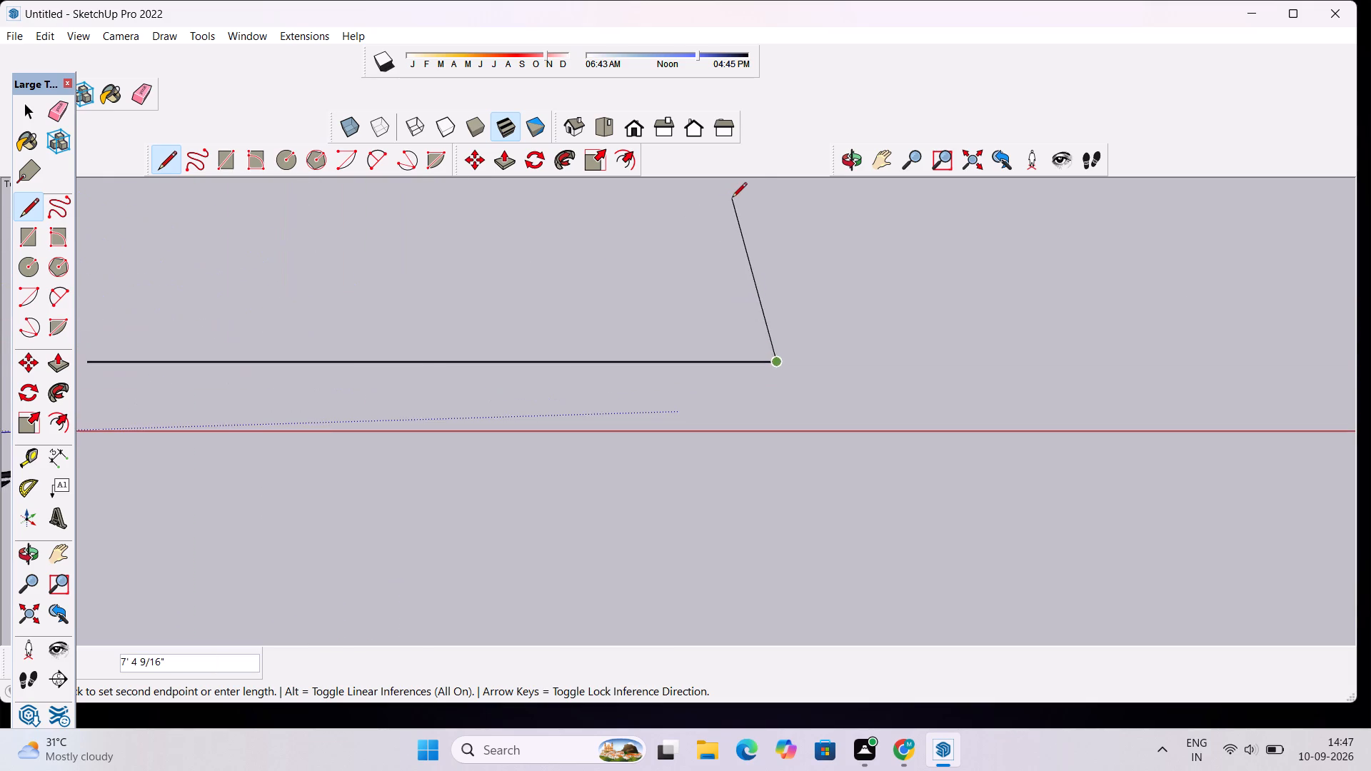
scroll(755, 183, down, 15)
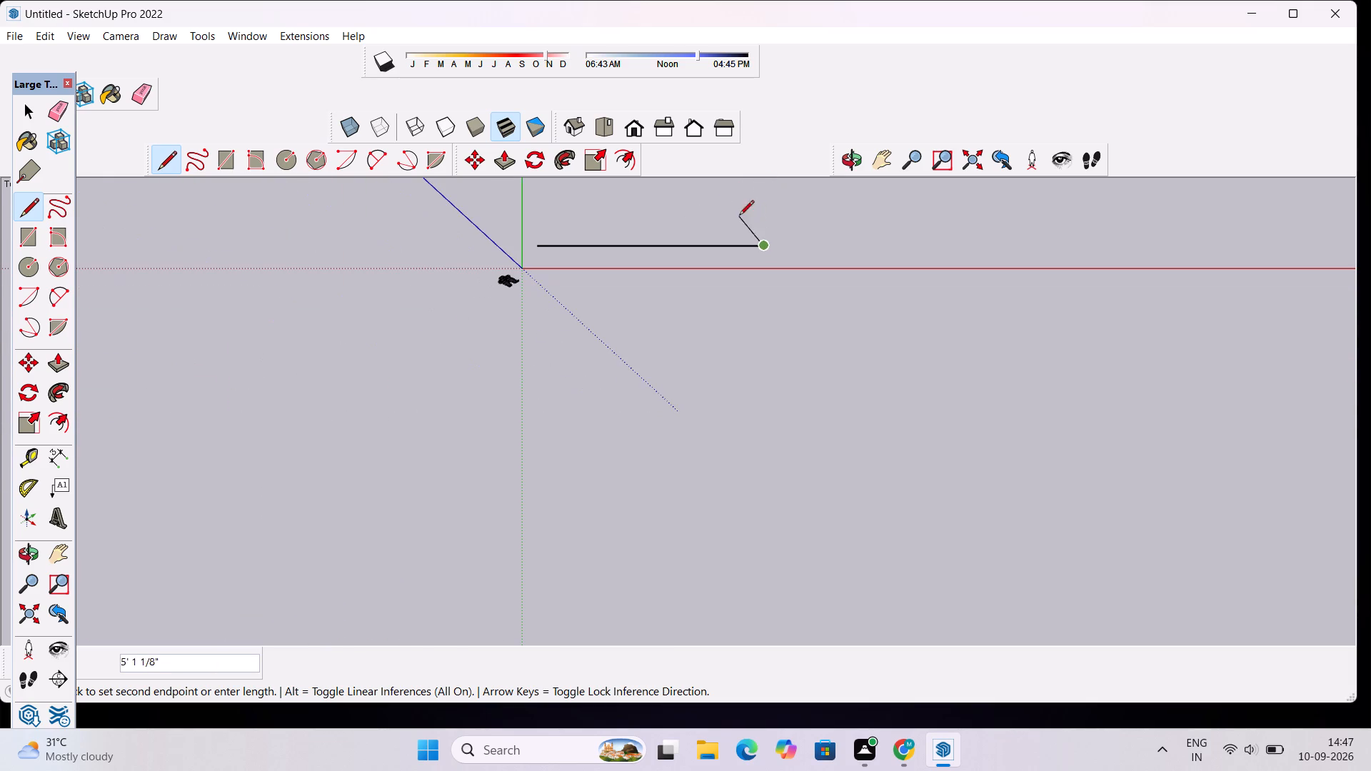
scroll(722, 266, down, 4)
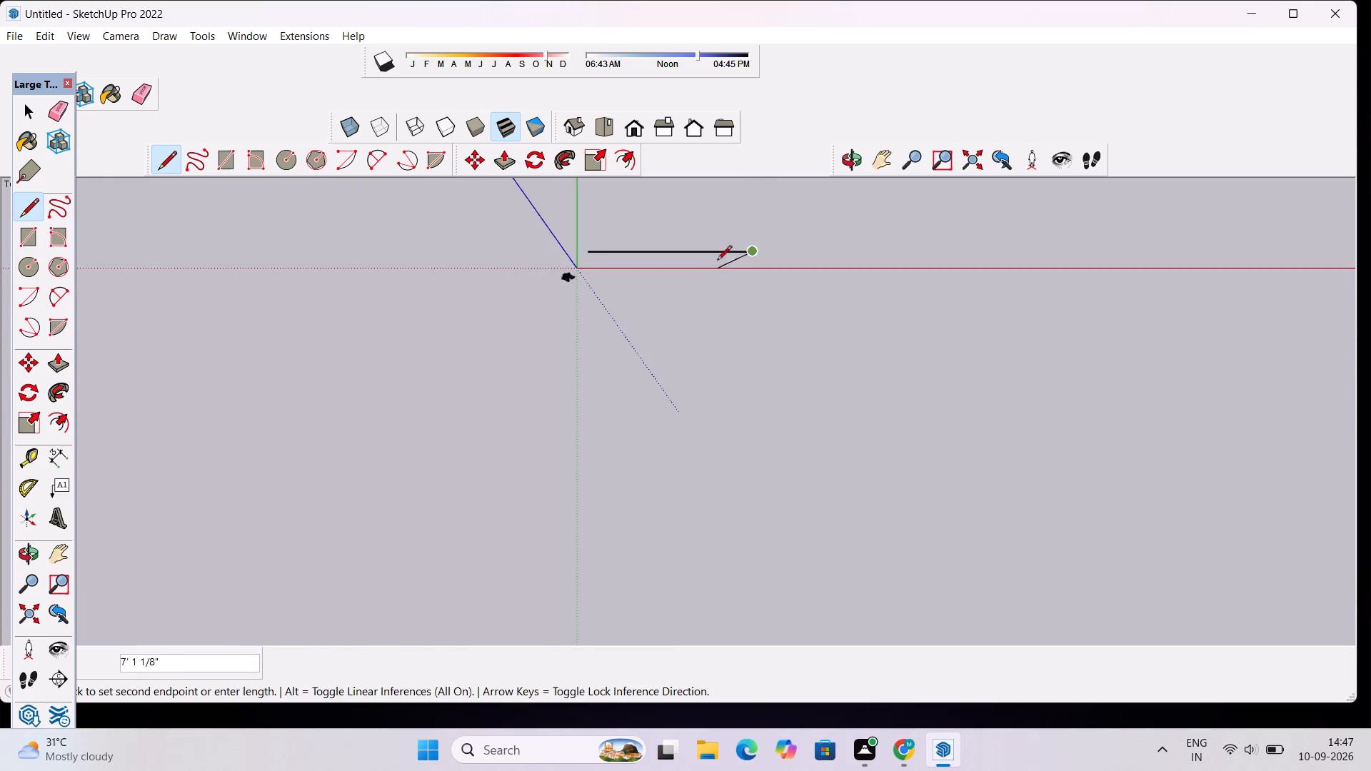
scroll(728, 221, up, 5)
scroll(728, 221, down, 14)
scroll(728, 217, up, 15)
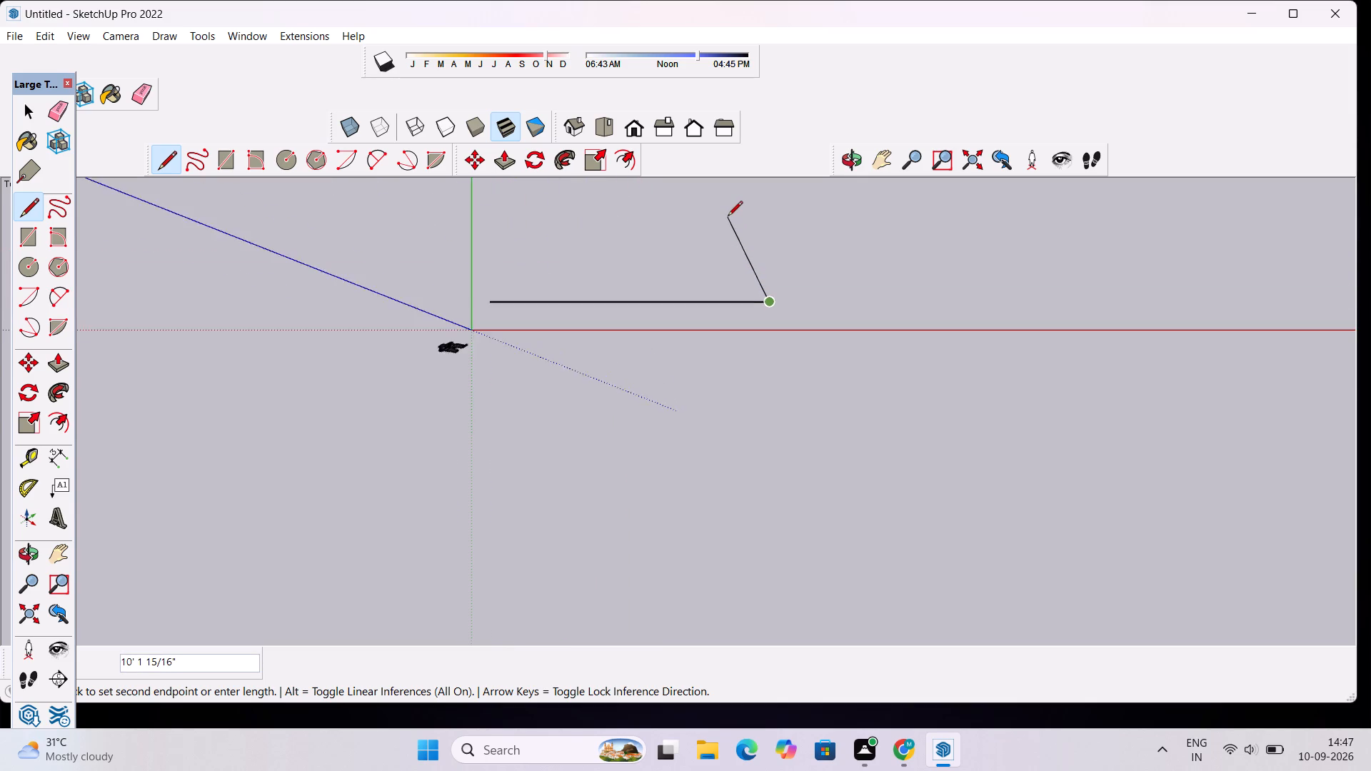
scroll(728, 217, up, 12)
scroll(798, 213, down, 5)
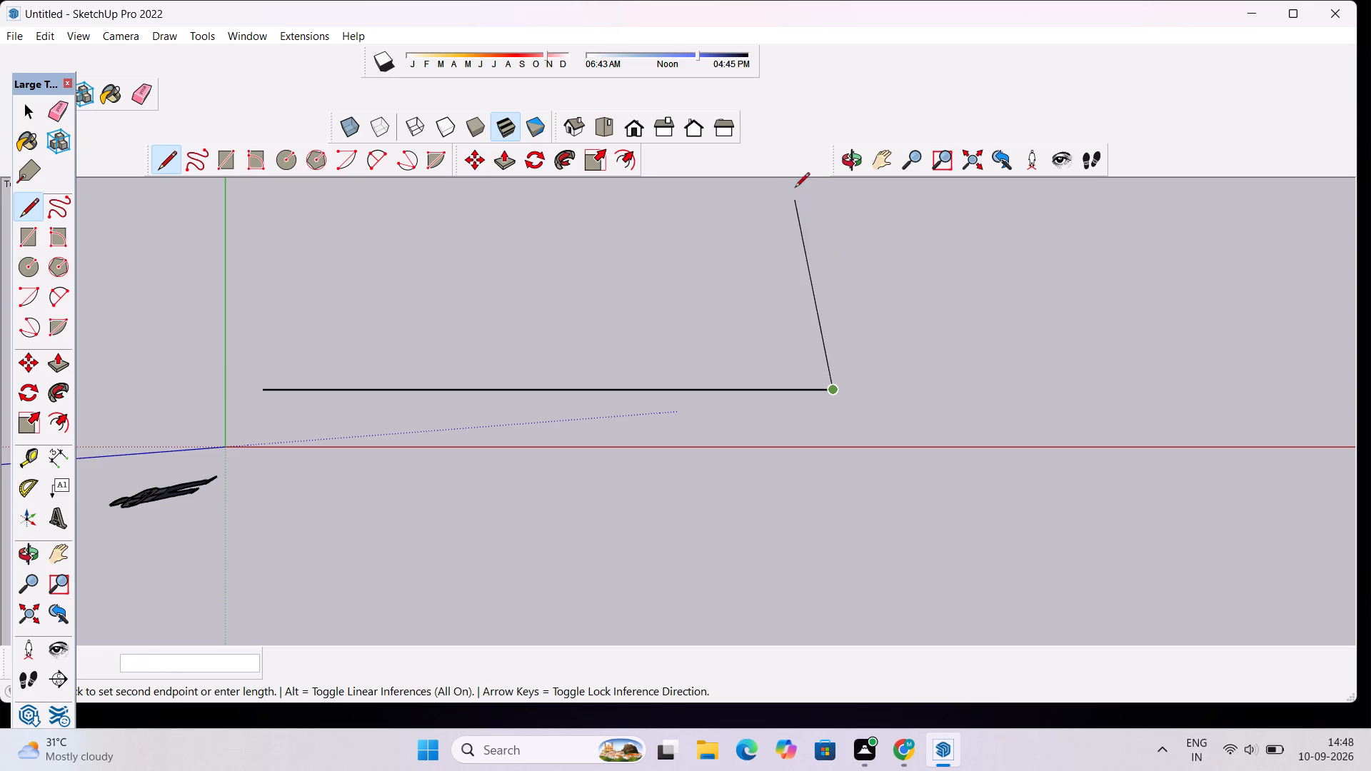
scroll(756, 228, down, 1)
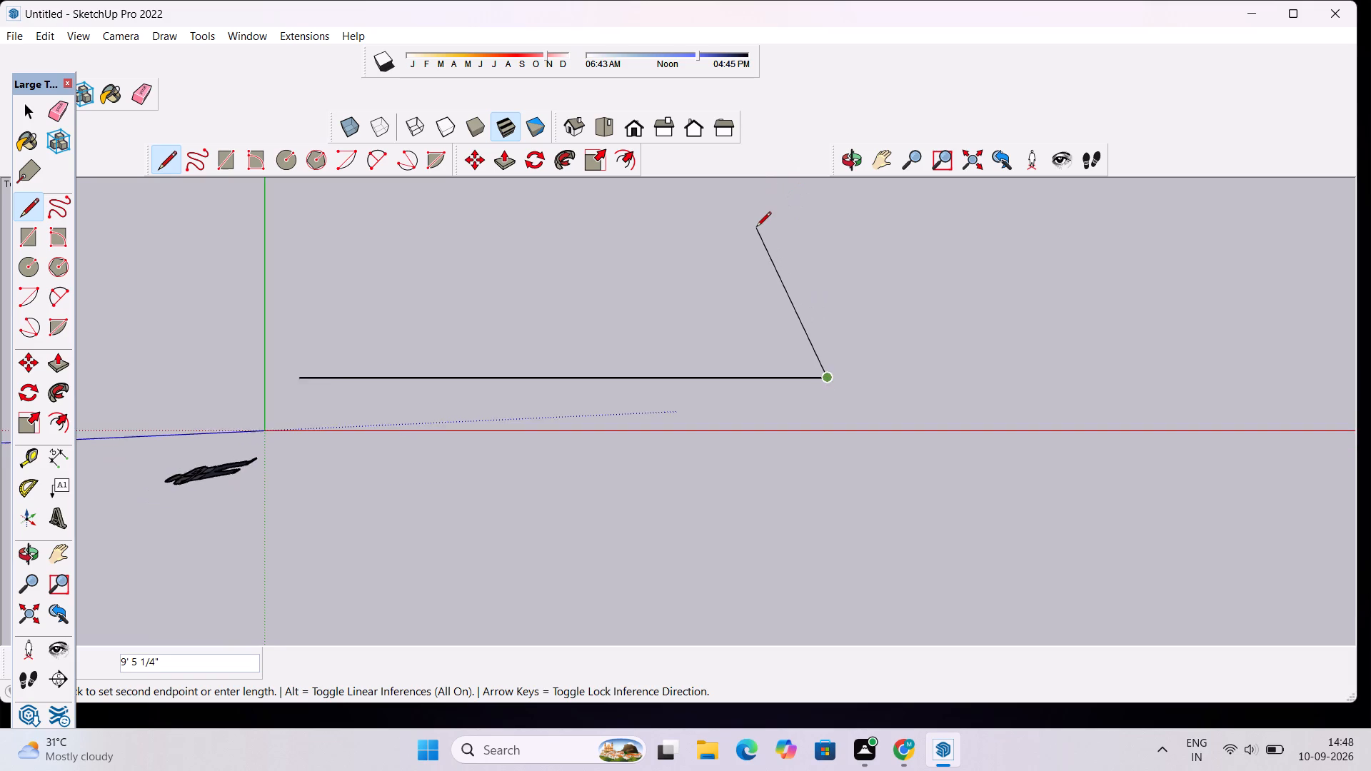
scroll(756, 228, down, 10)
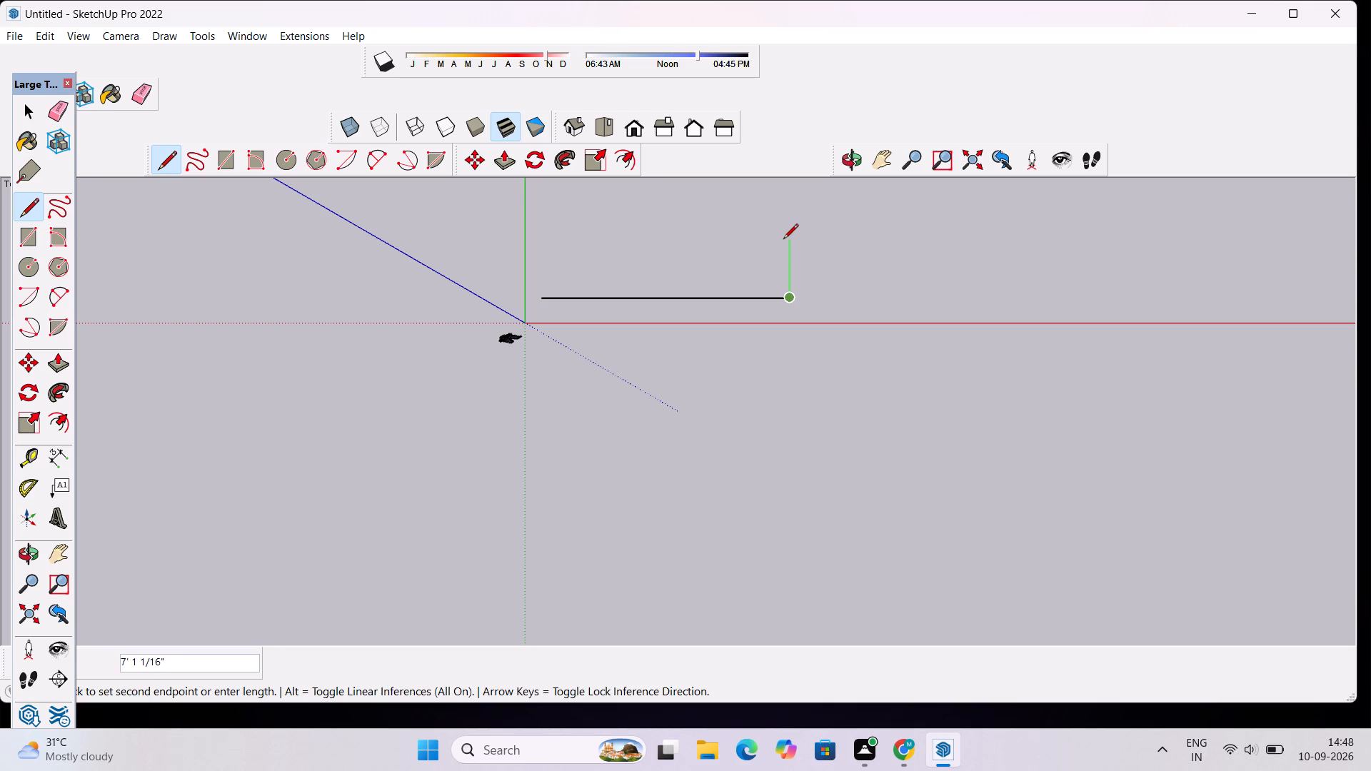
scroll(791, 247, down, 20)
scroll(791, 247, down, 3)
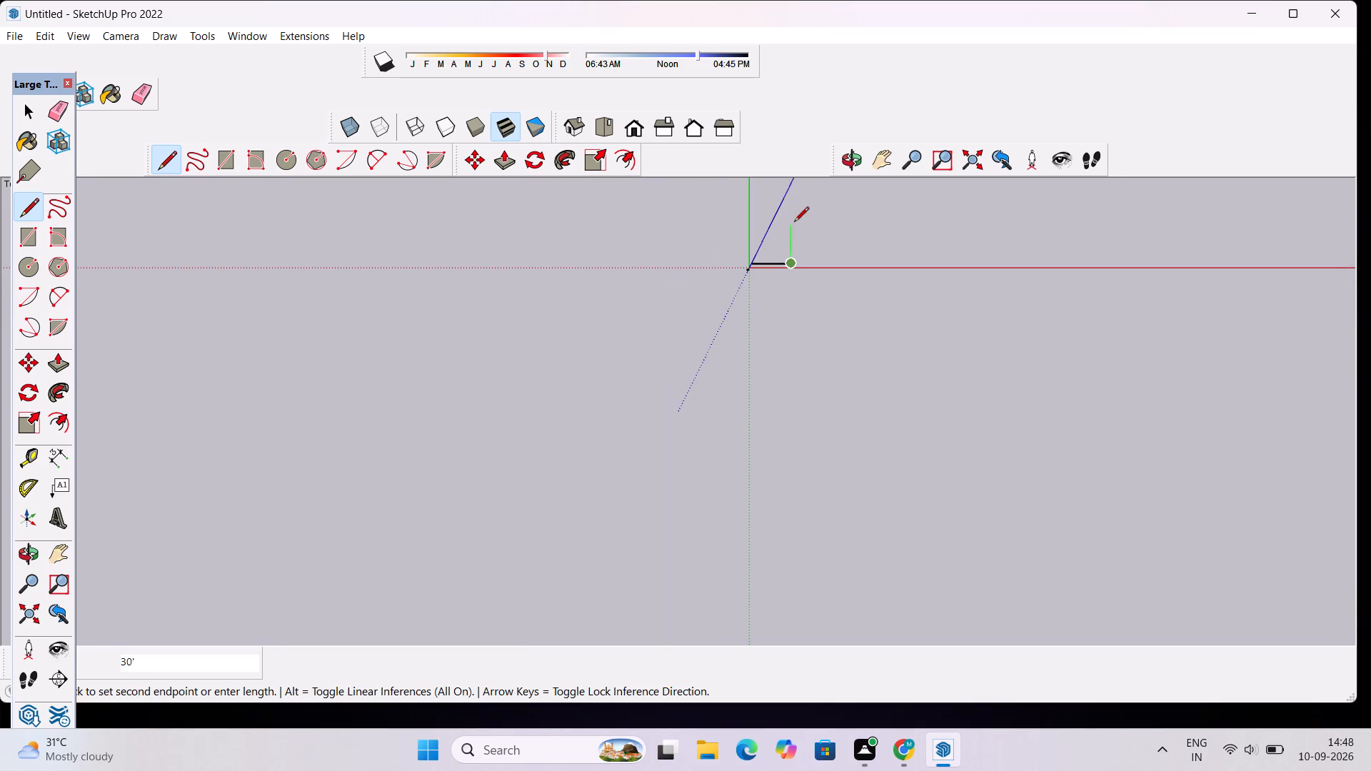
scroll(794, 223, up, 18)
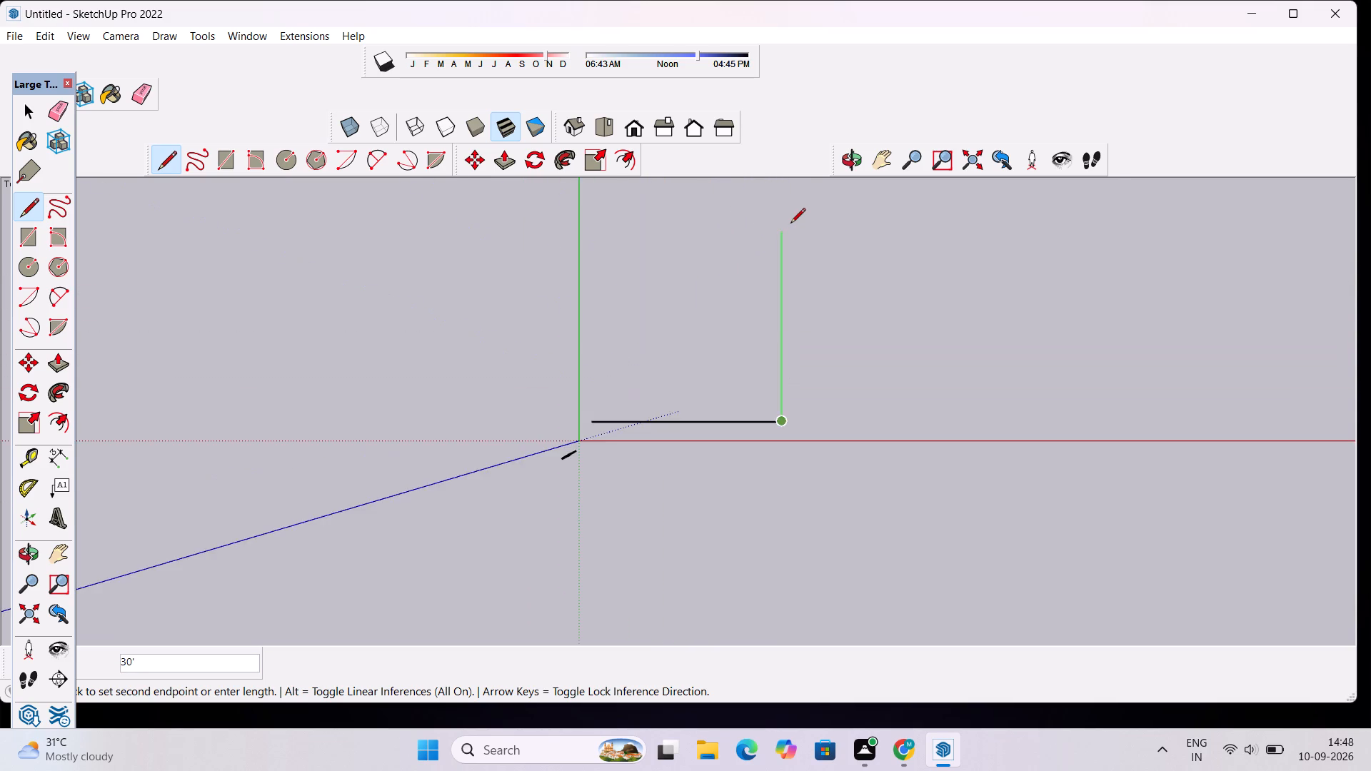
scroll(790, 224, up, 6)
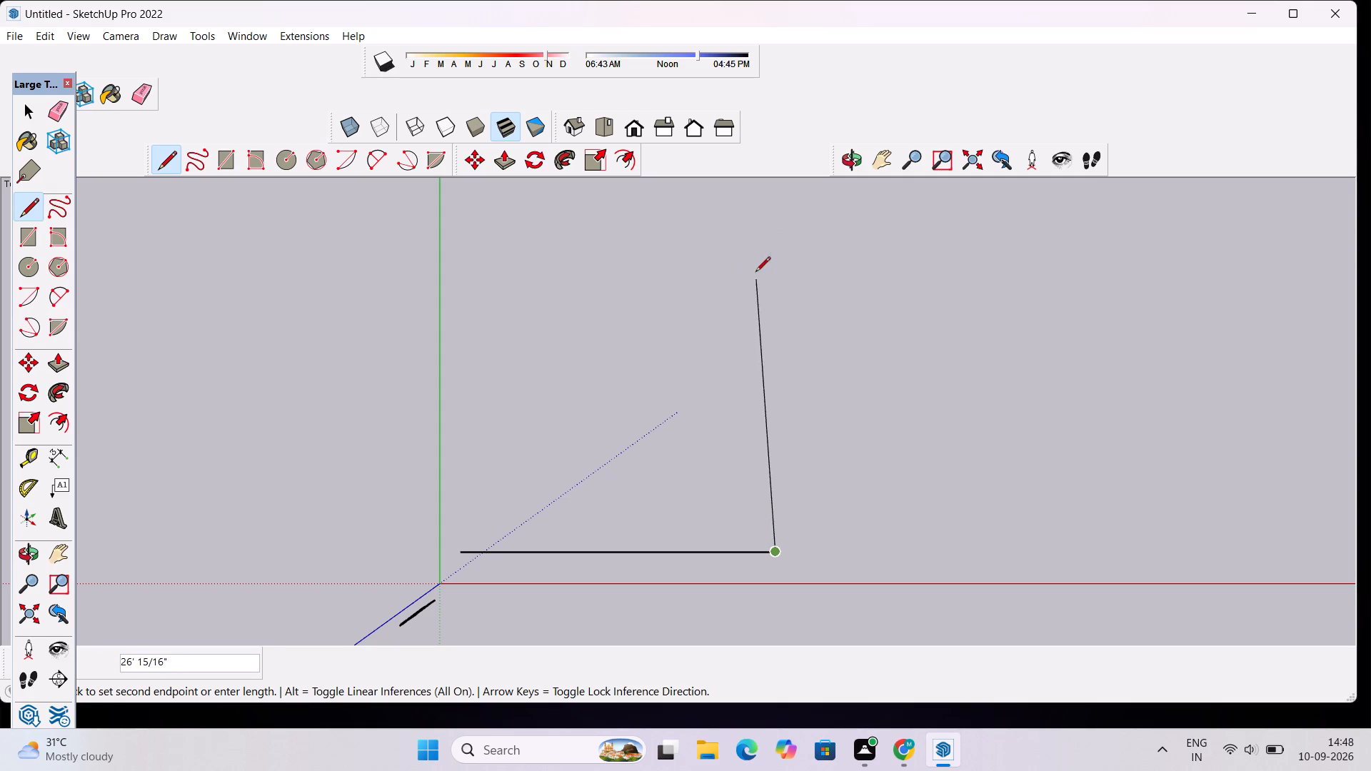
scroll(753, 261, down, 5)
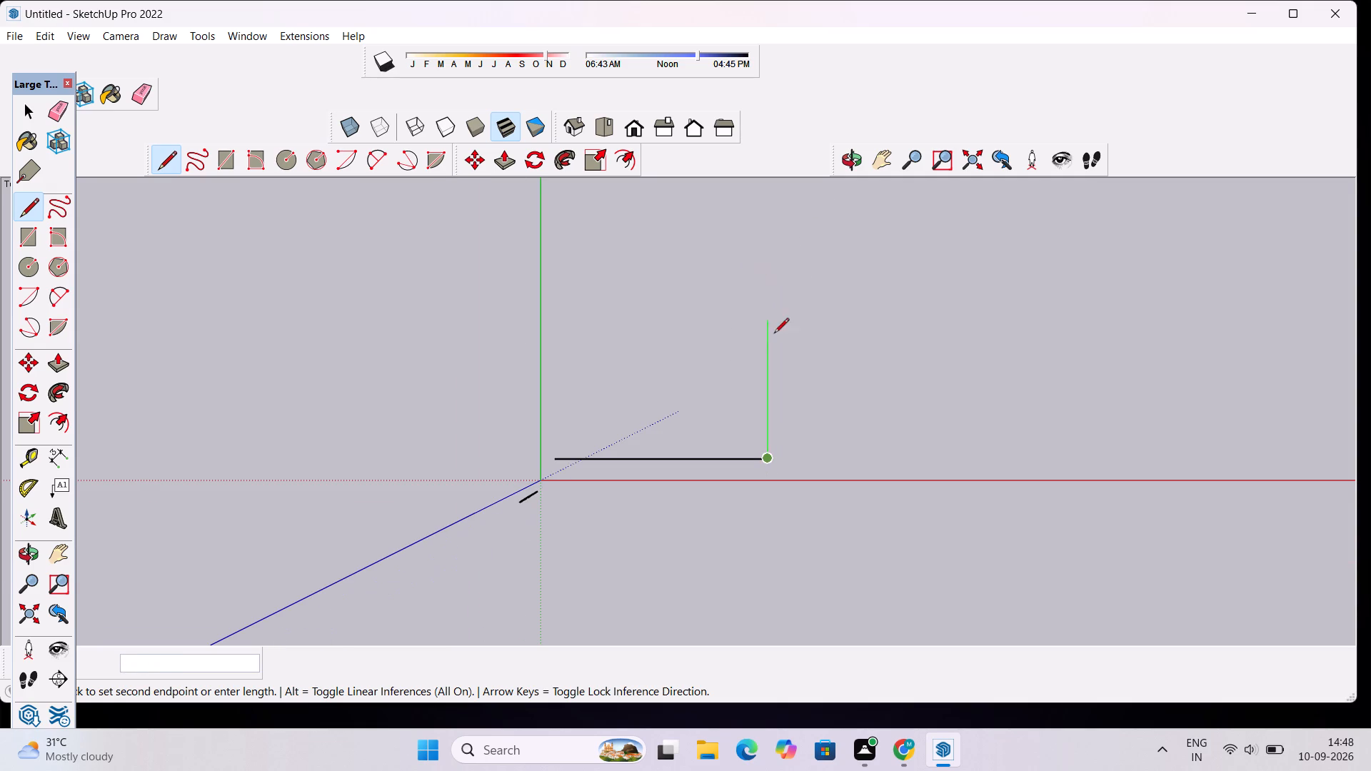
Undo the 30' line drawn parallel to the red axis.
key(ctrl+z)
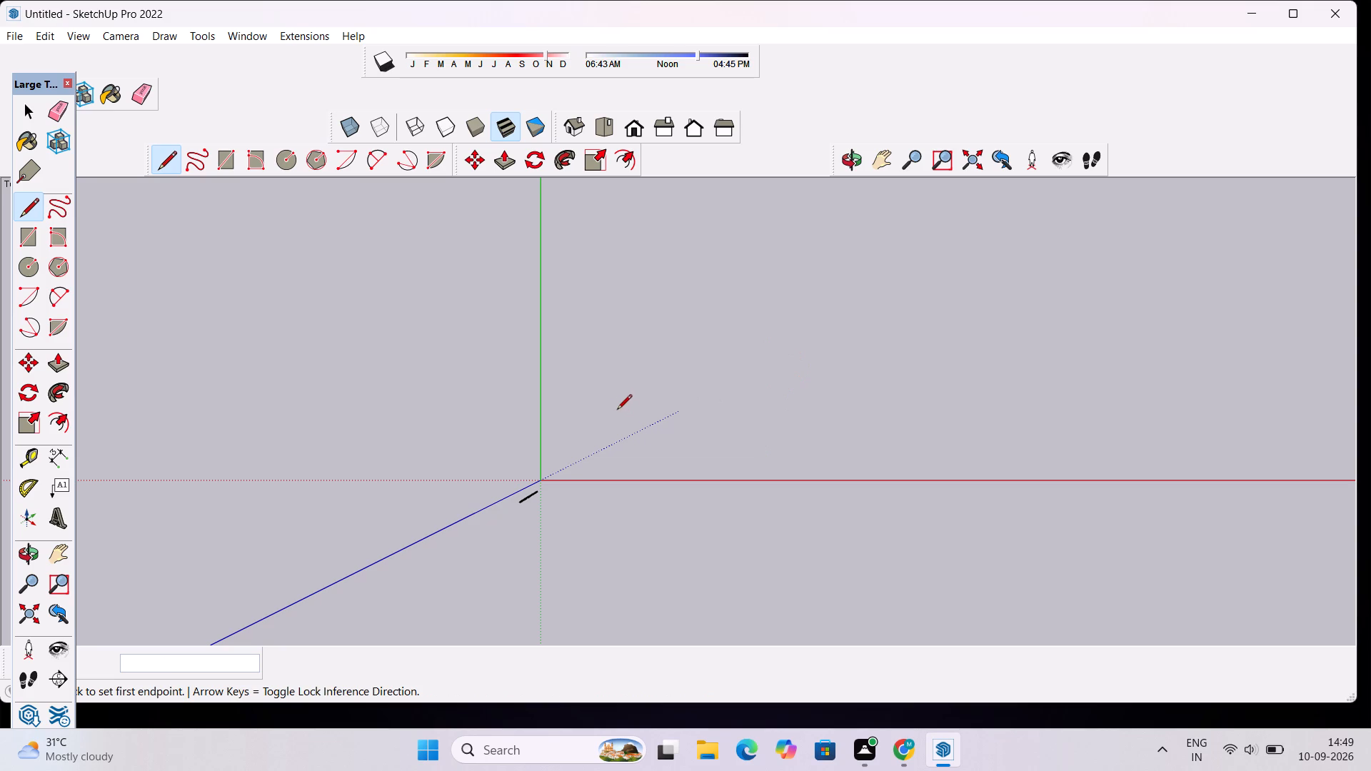
Draw a 50' line parallel to the red axis, starting near the origin on the positive red and green side.
click(596, 428)
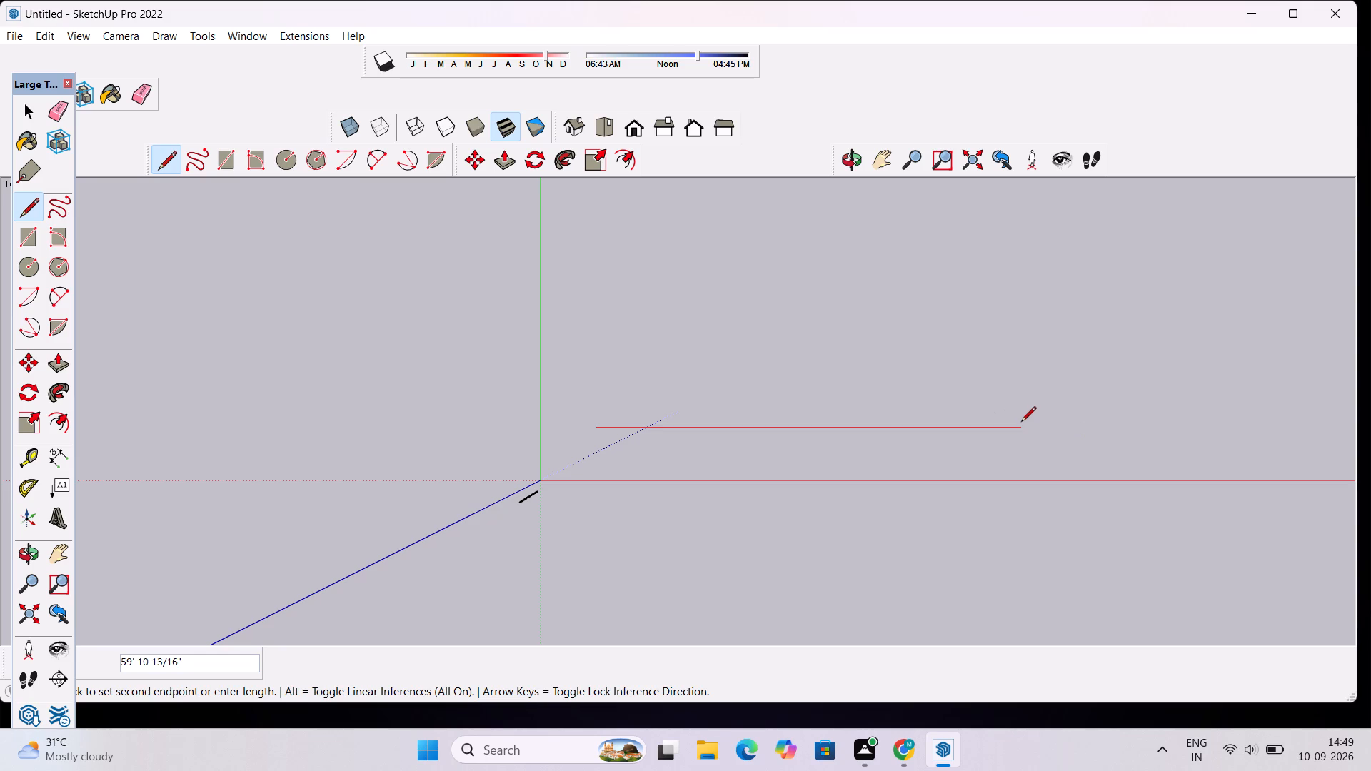
text(50)
key(apostrophe)
key(Return)
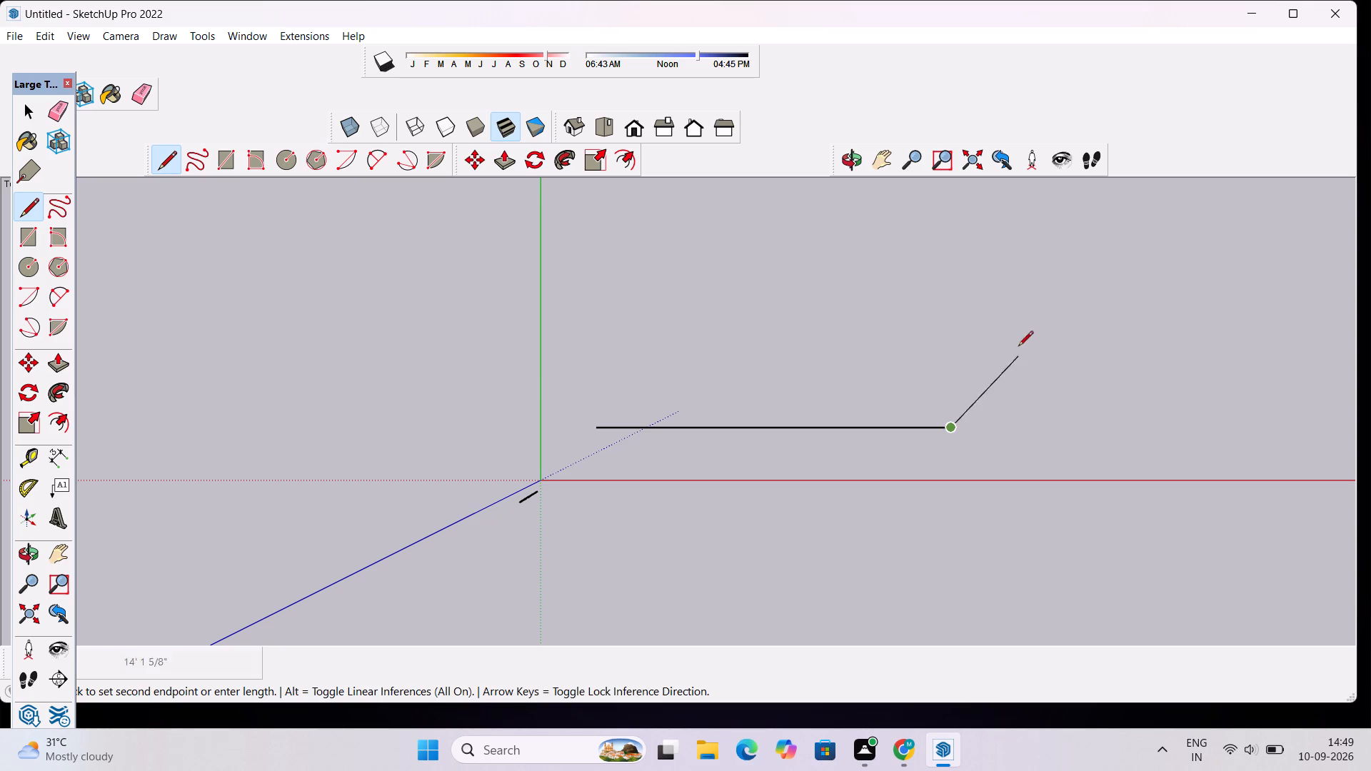
Draw a 60' line in the positive green axis direction from the far end of the 50' line.
scroll(931, 347, down, 6)
scroll(945, 302, up, 9)
scroll(938, 295, down, 5)
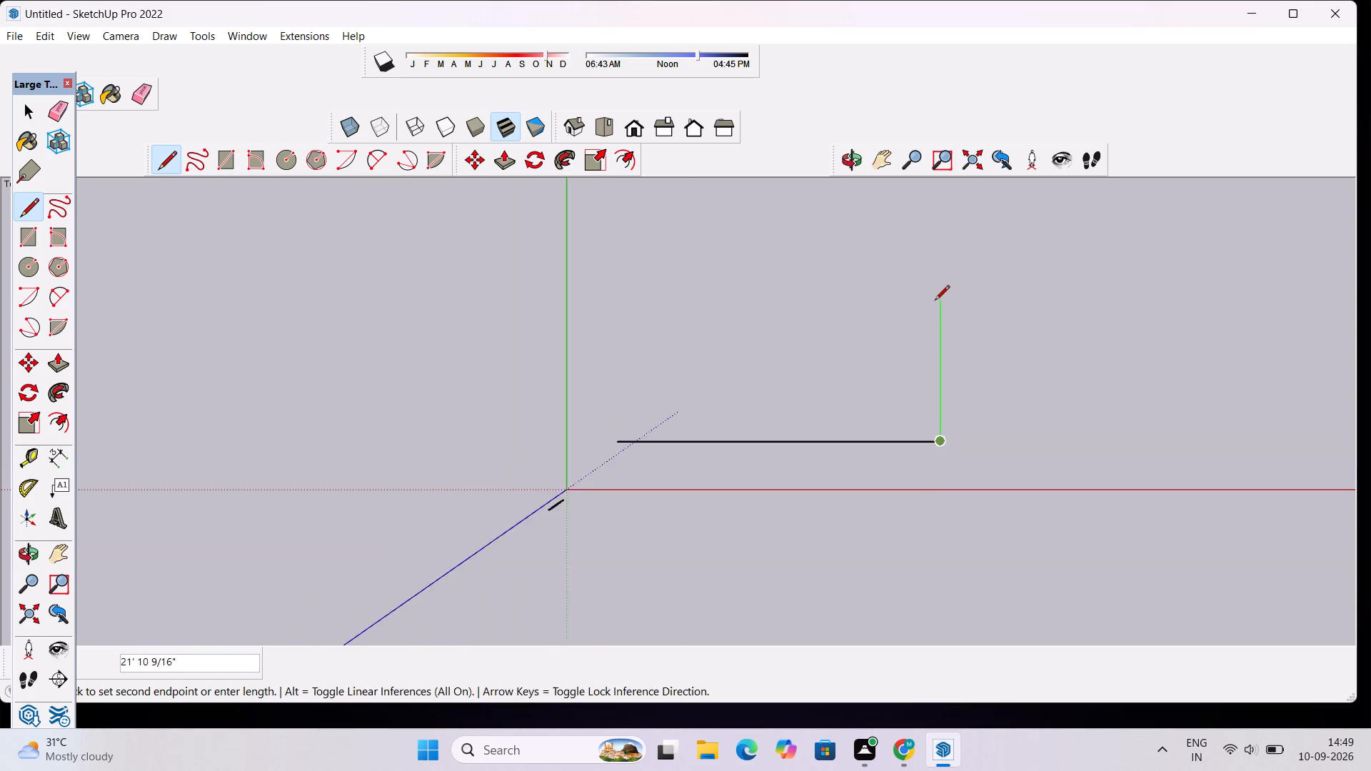
scroll(935, 301, down, 2)
scroll(933, 236, up, 5)
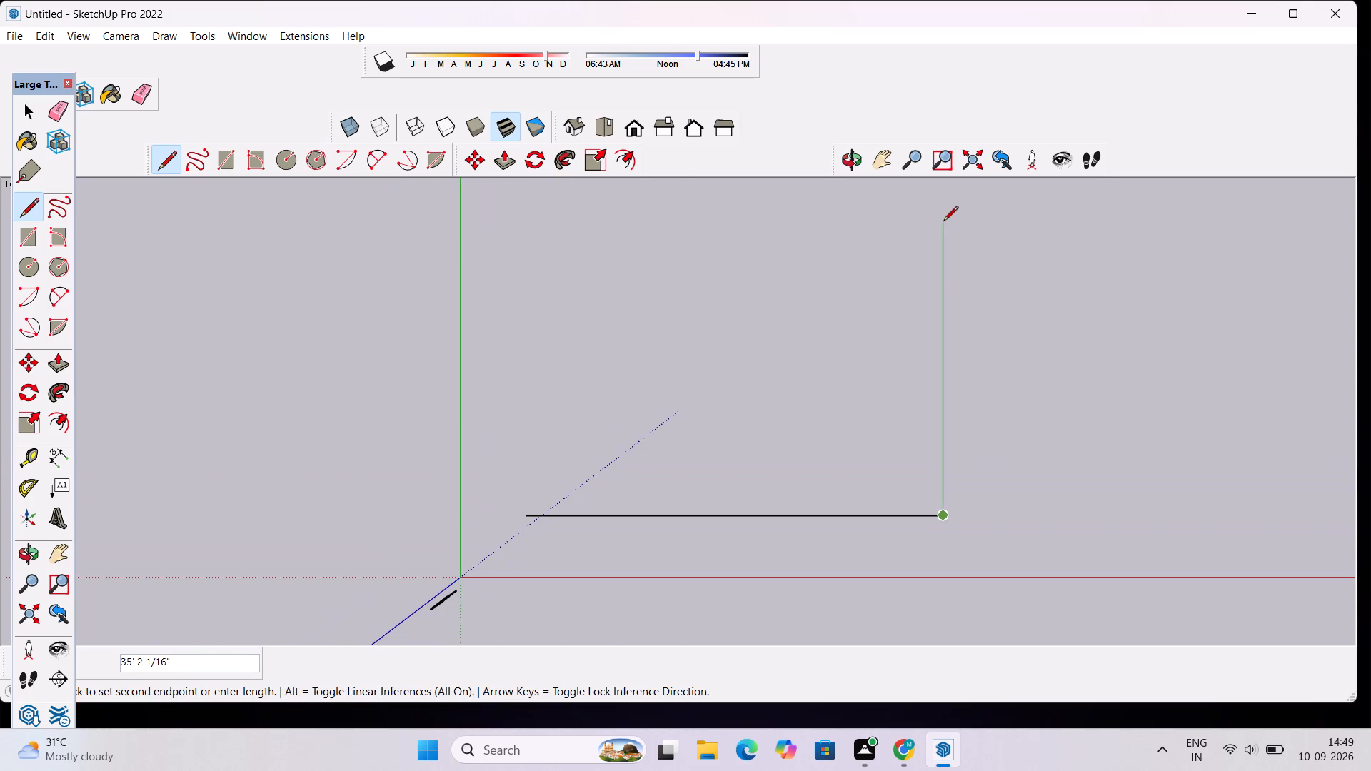
scroll(946, 217, up, 2)
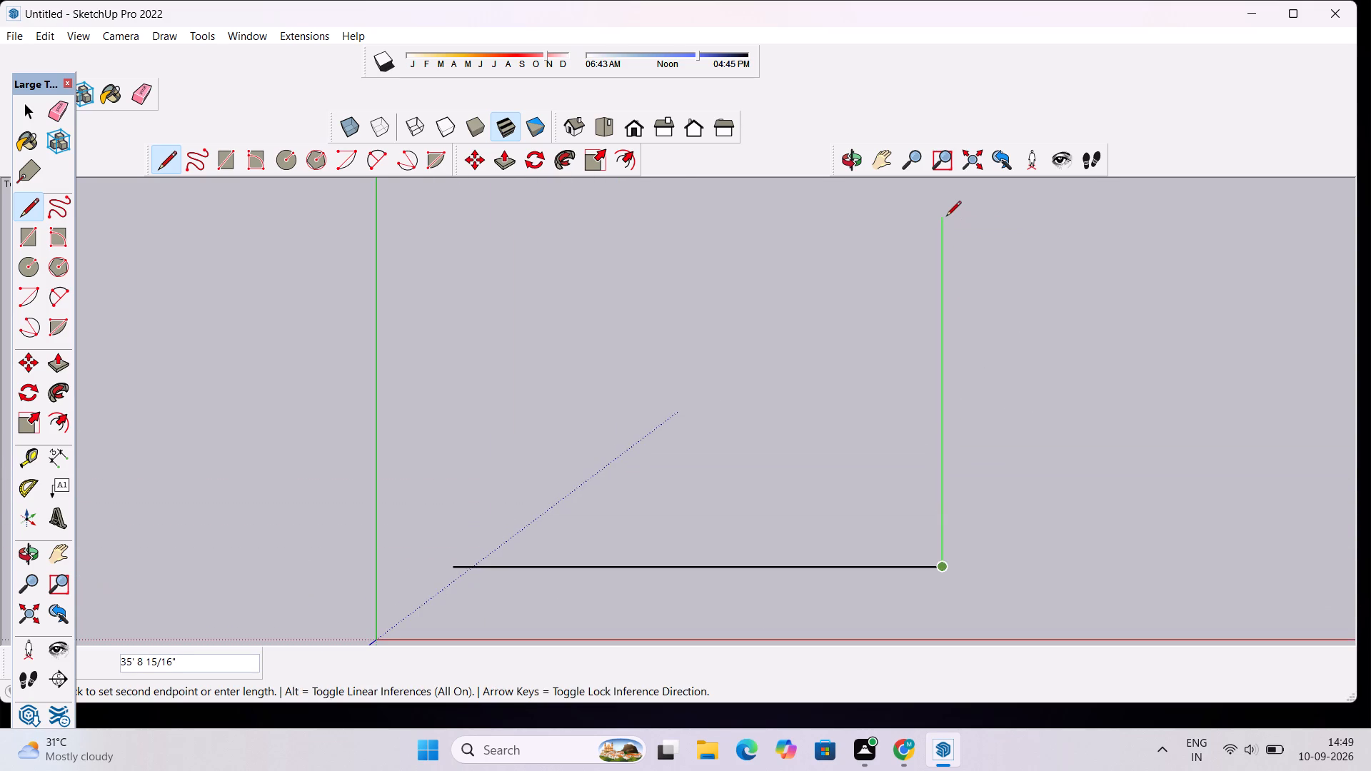
scroll(950, 206, down, 4)
scroll(950, 206, up, 1)
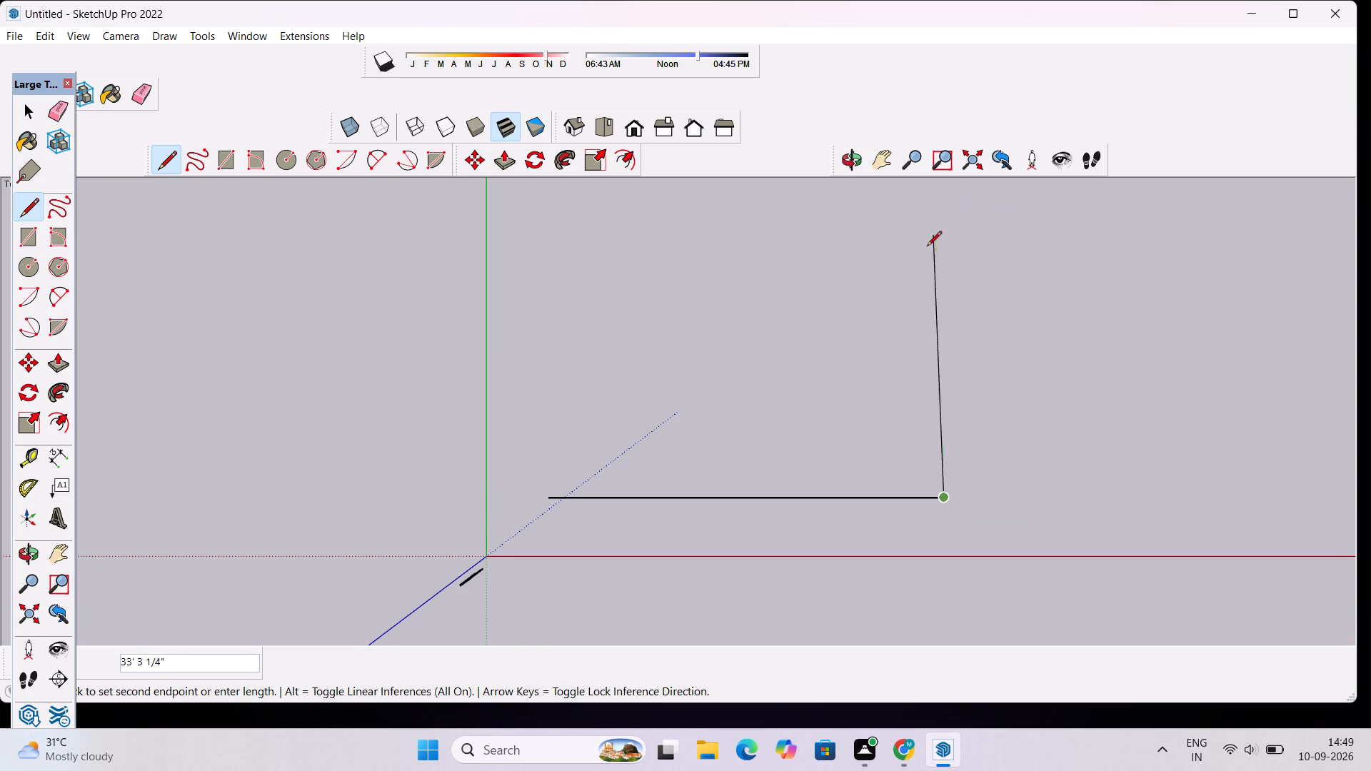
scroll(927, 247, down, 1)
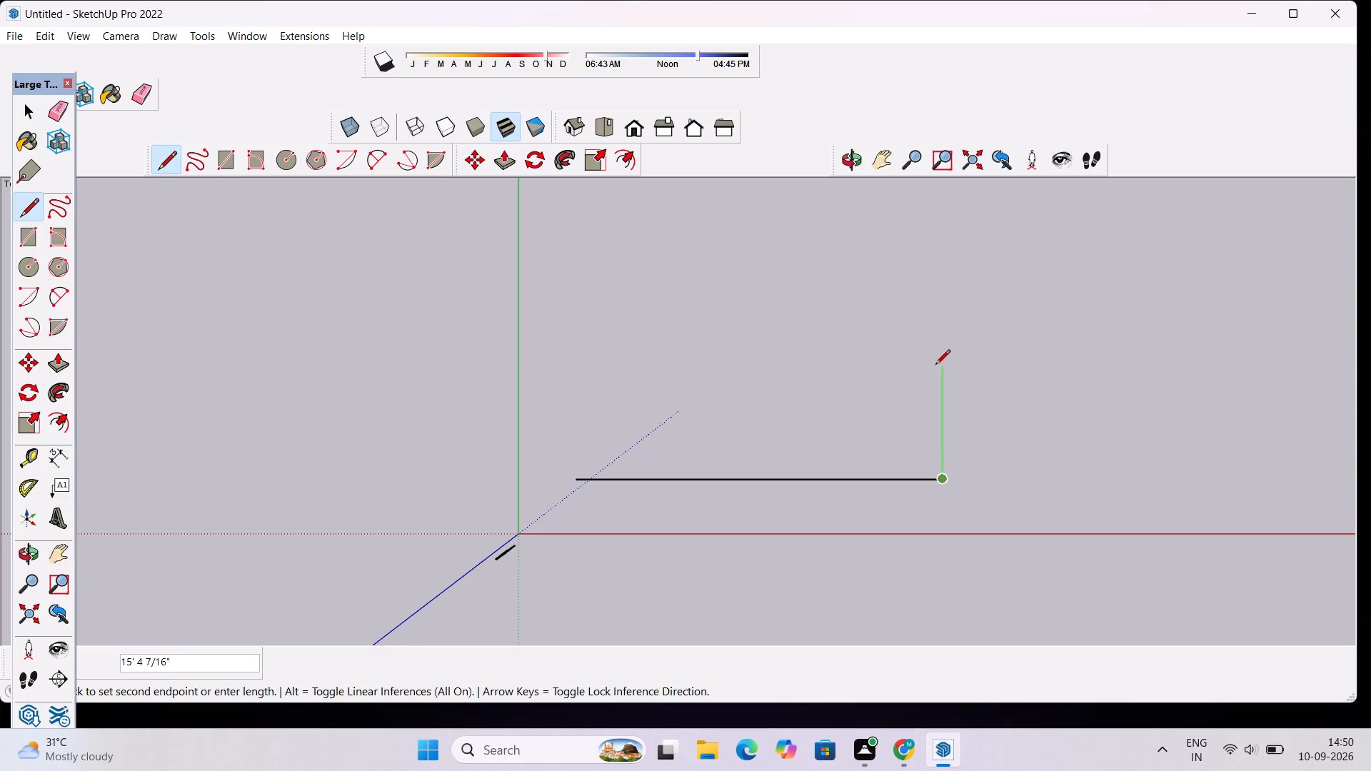
scroll(935, 367, down, 1)
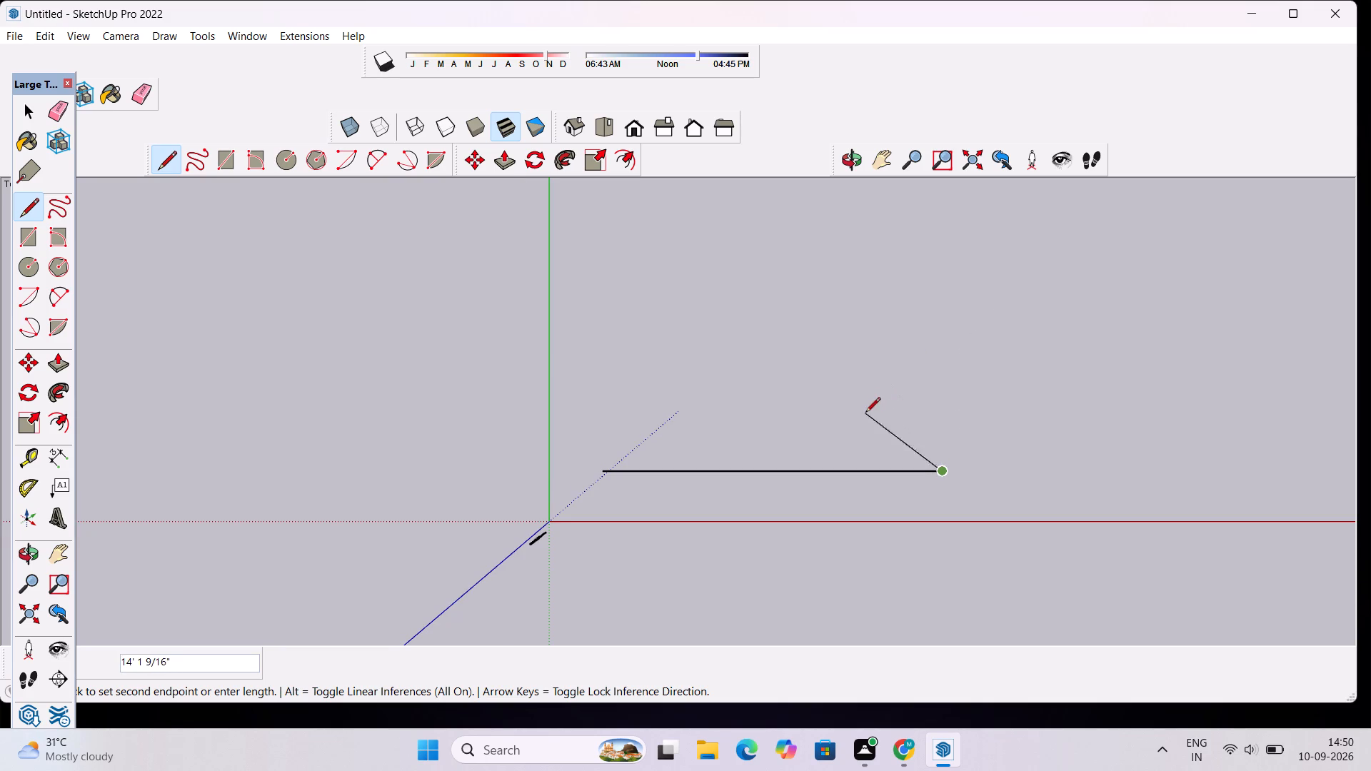
scroll(920, 232, up, 5)
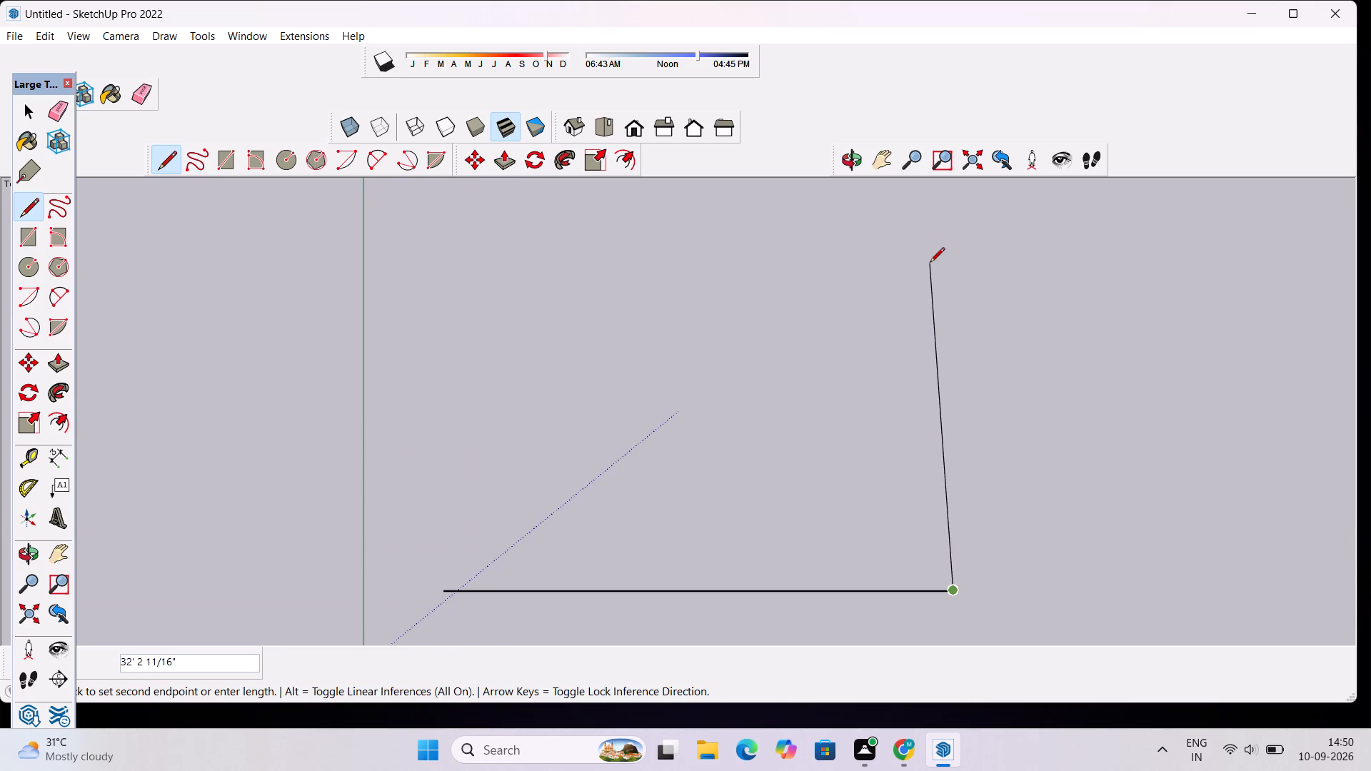
scroll(930, 263, down, 2)
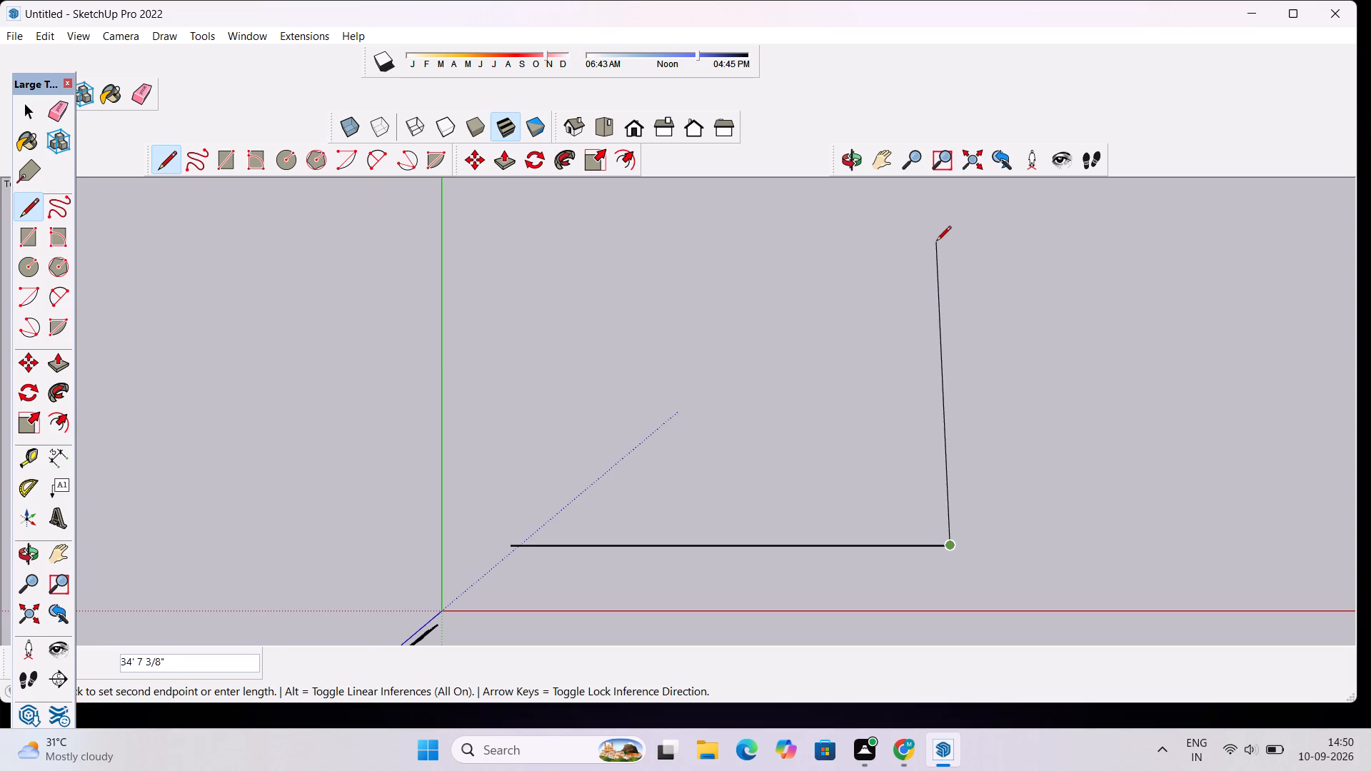
scroll(950, 221, down, 3)
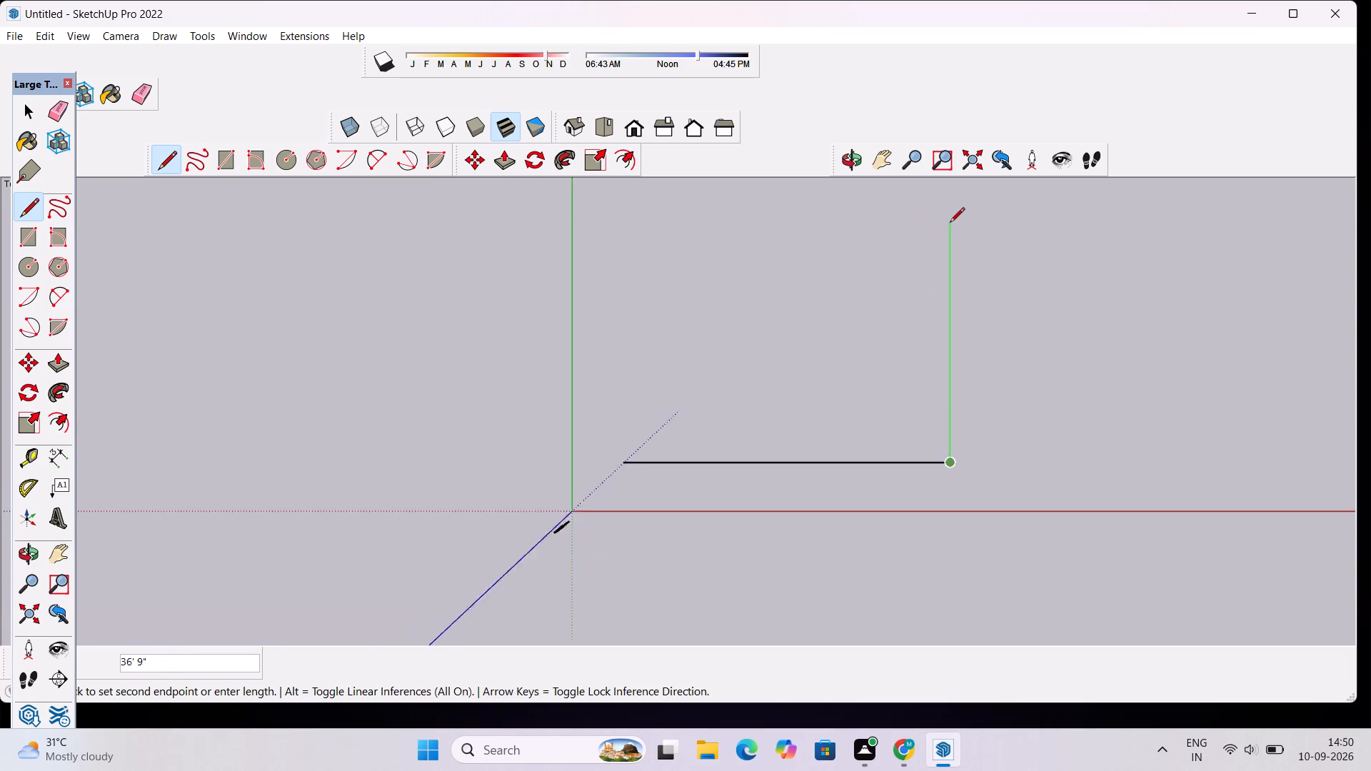
scroll(950, 223, down, 6)
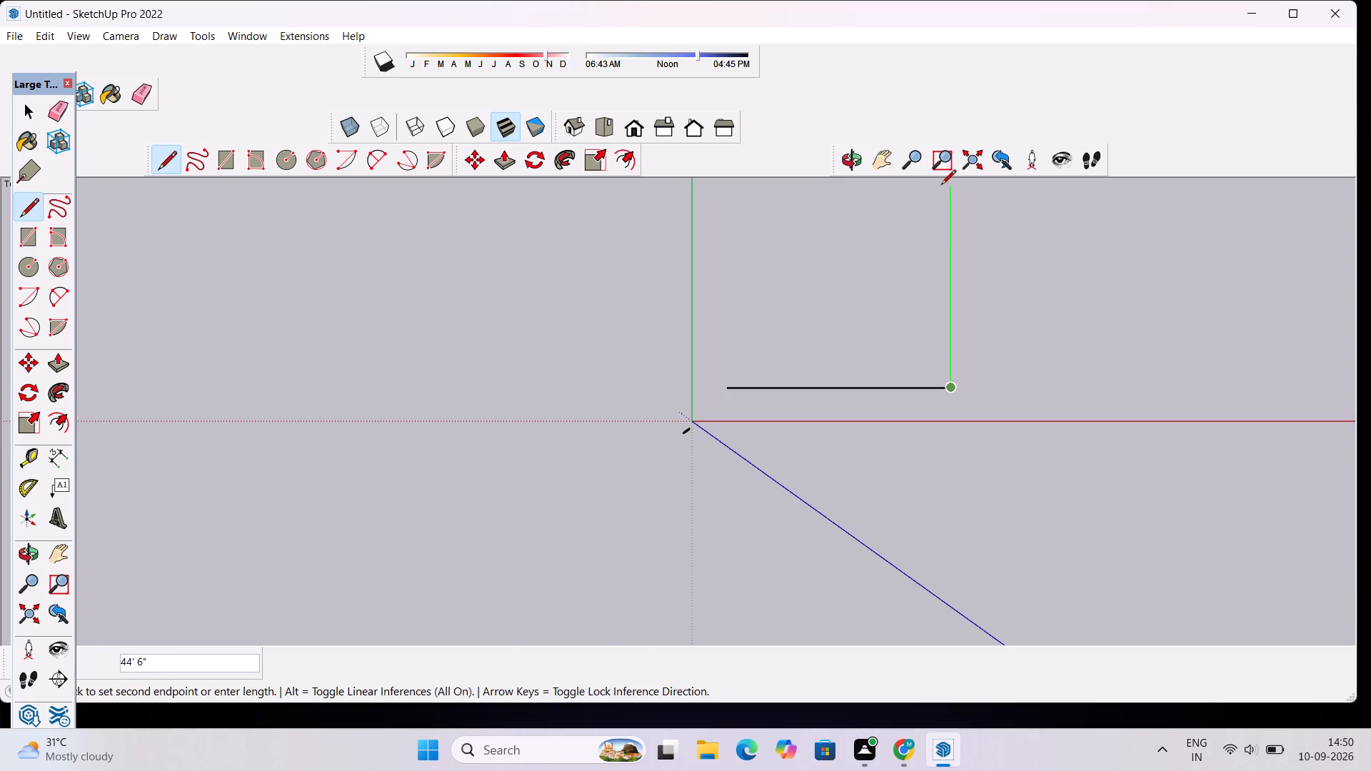
scroll(950, 193, up, 6)
scroll(950, 193, left, 3)
scroll(950, 193, down, 1)
scroll(950, 193, left, 1)
scroll(950, 193, down, 1)
scroll(950, 193, left, 1)
scroll(950, 193, down, 1)
scroll(950, 193, left, 1)
scroll(950, 193, down, 1)
scroll(950, 193, left, 1)
scroll(950, 193, down, 1)
scroll(950, 193, left, 1)
scroll(950, 193, down, 1)
scroll(950, 193, left, 1)
scroll(950, 193, down, 1)
scroll(950, 193, up, 3)
scroll(950, 193, down, 2)
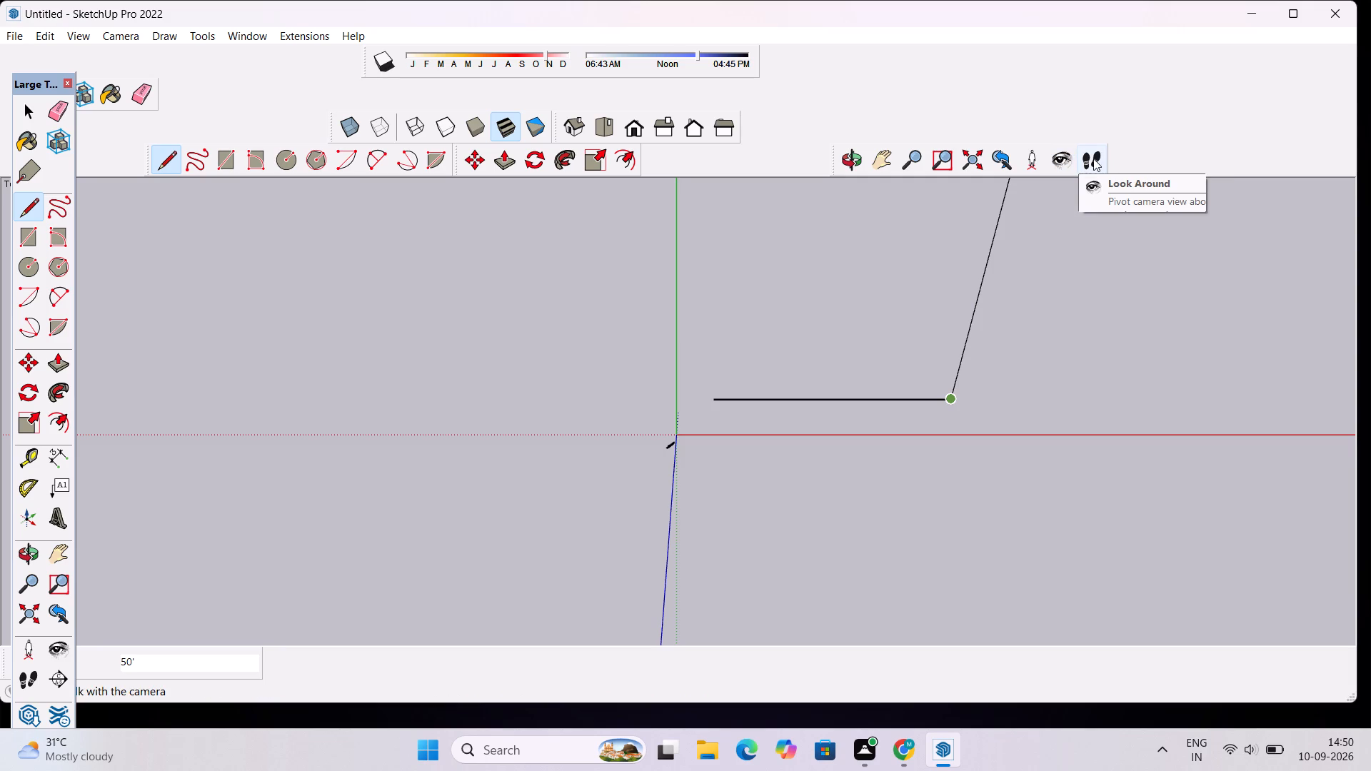
scroll(1093, 154, up, 1)
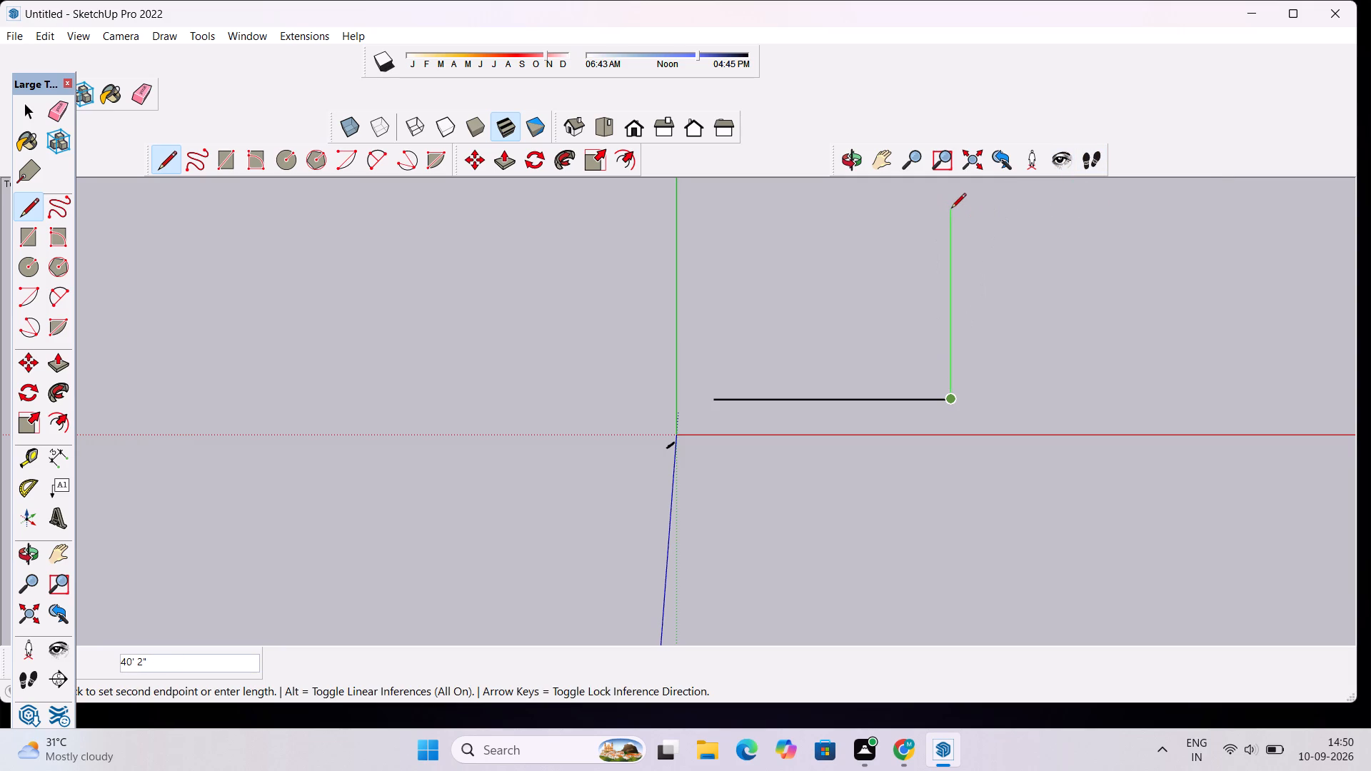
scroll(951, 209, up, 4)
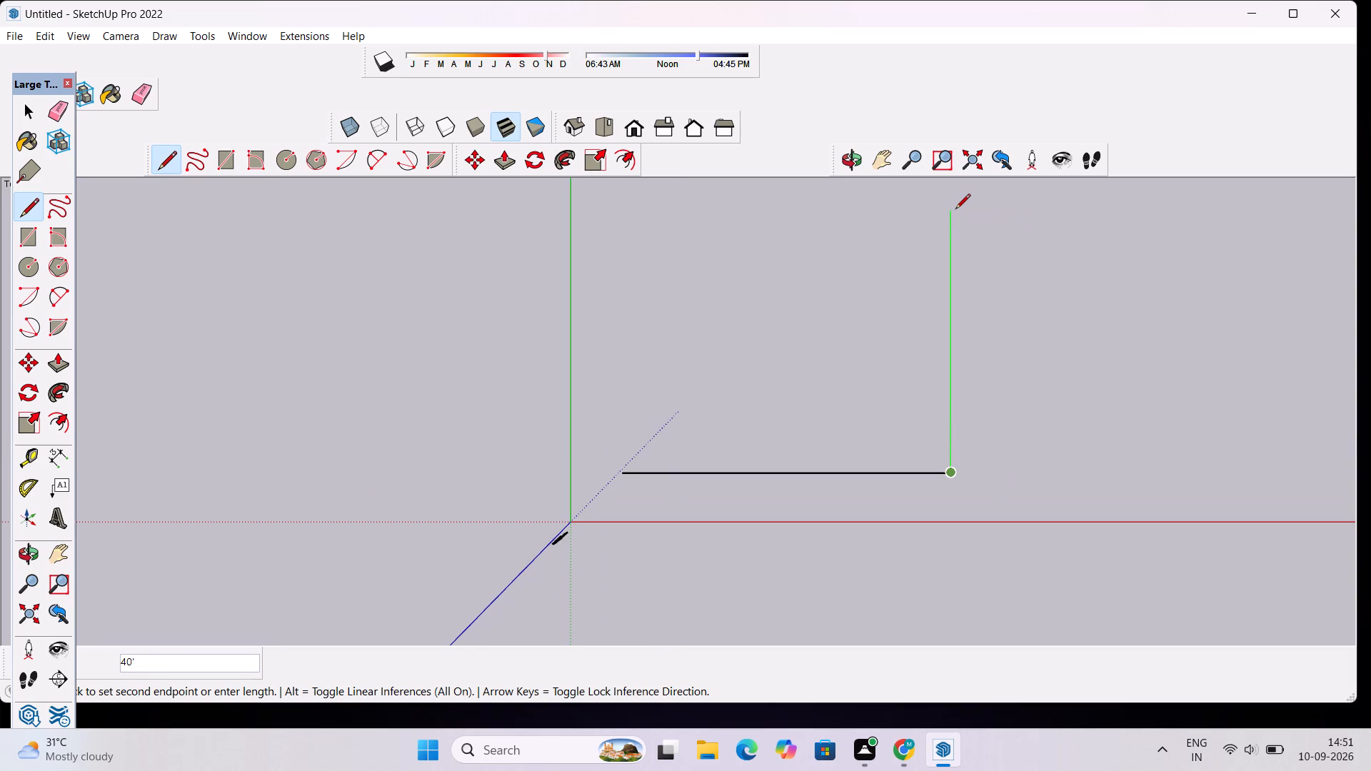
scroll(955, 210, up, 3)
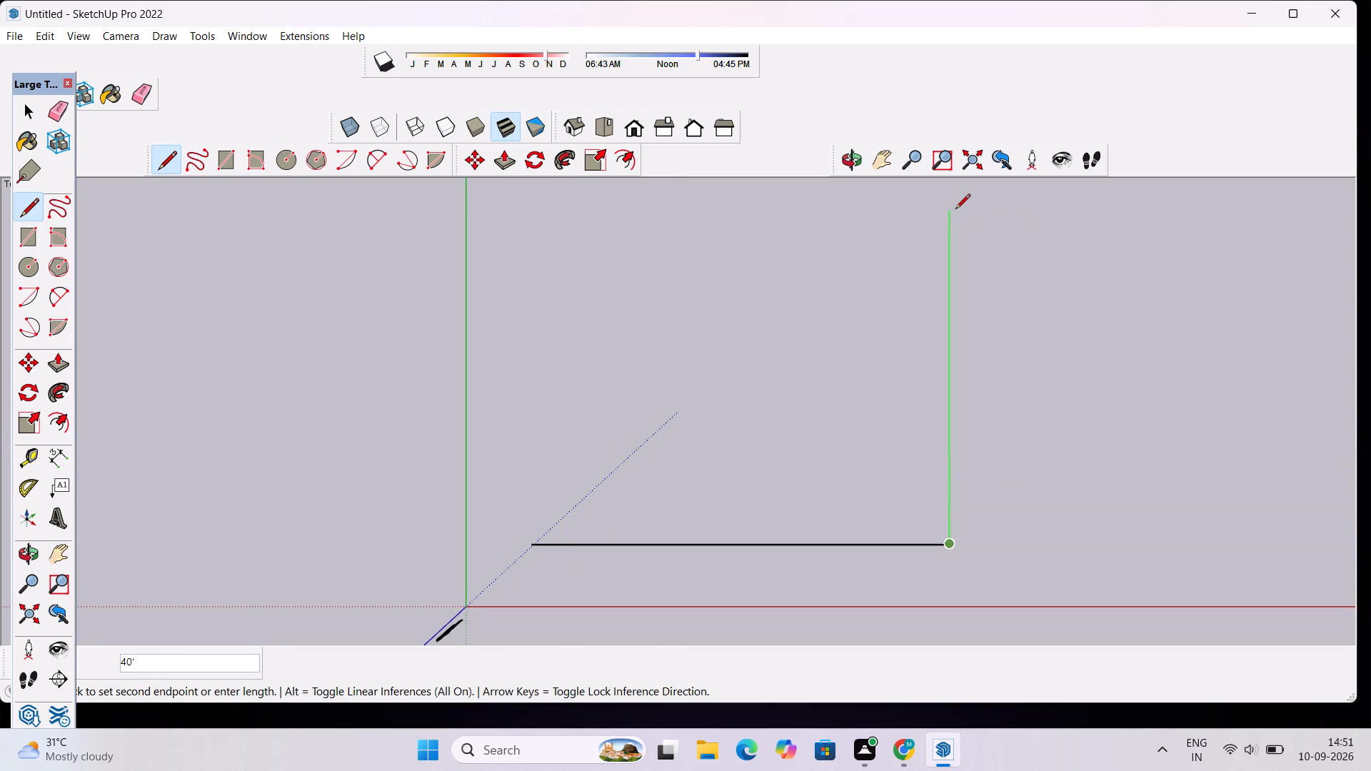
scroll(955, 210, up, 2)
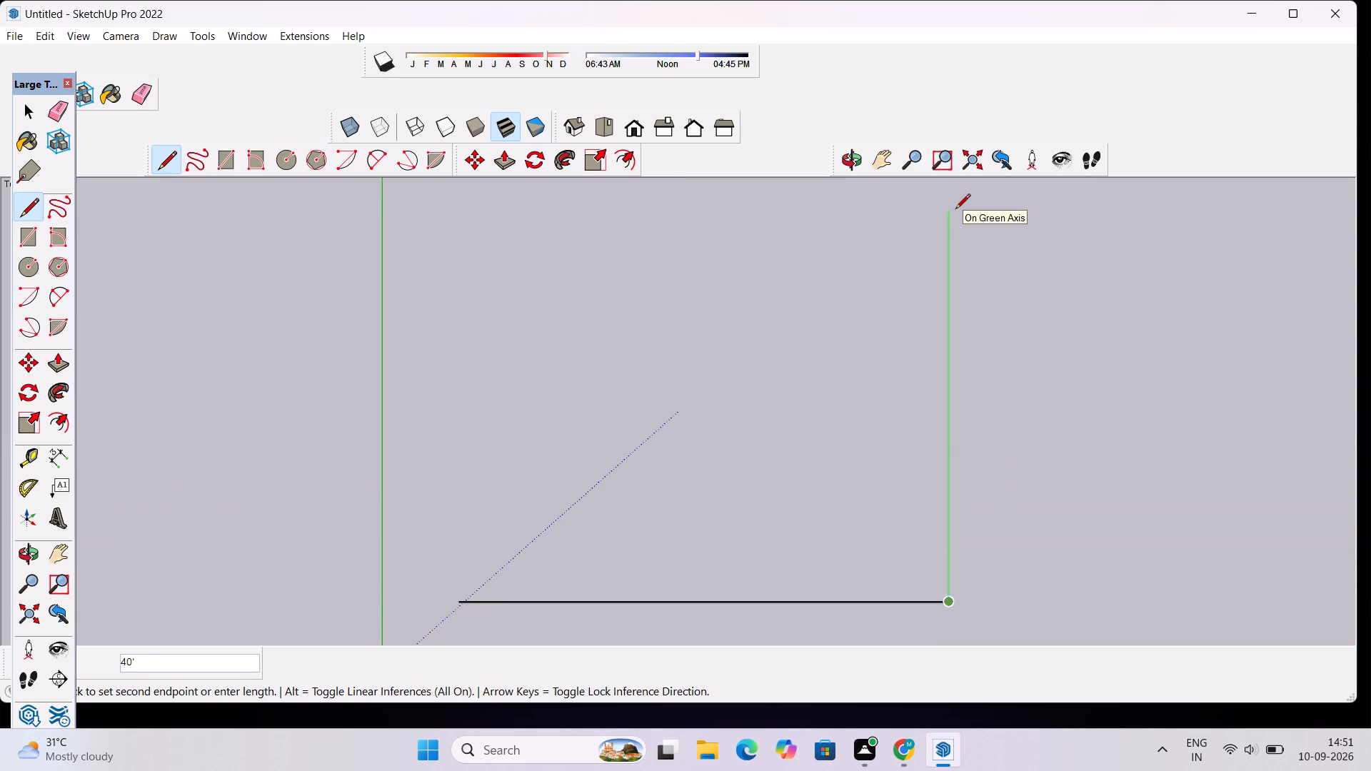
scroll(955, 210, up, 1)
scroll(955, 210, down, 2)
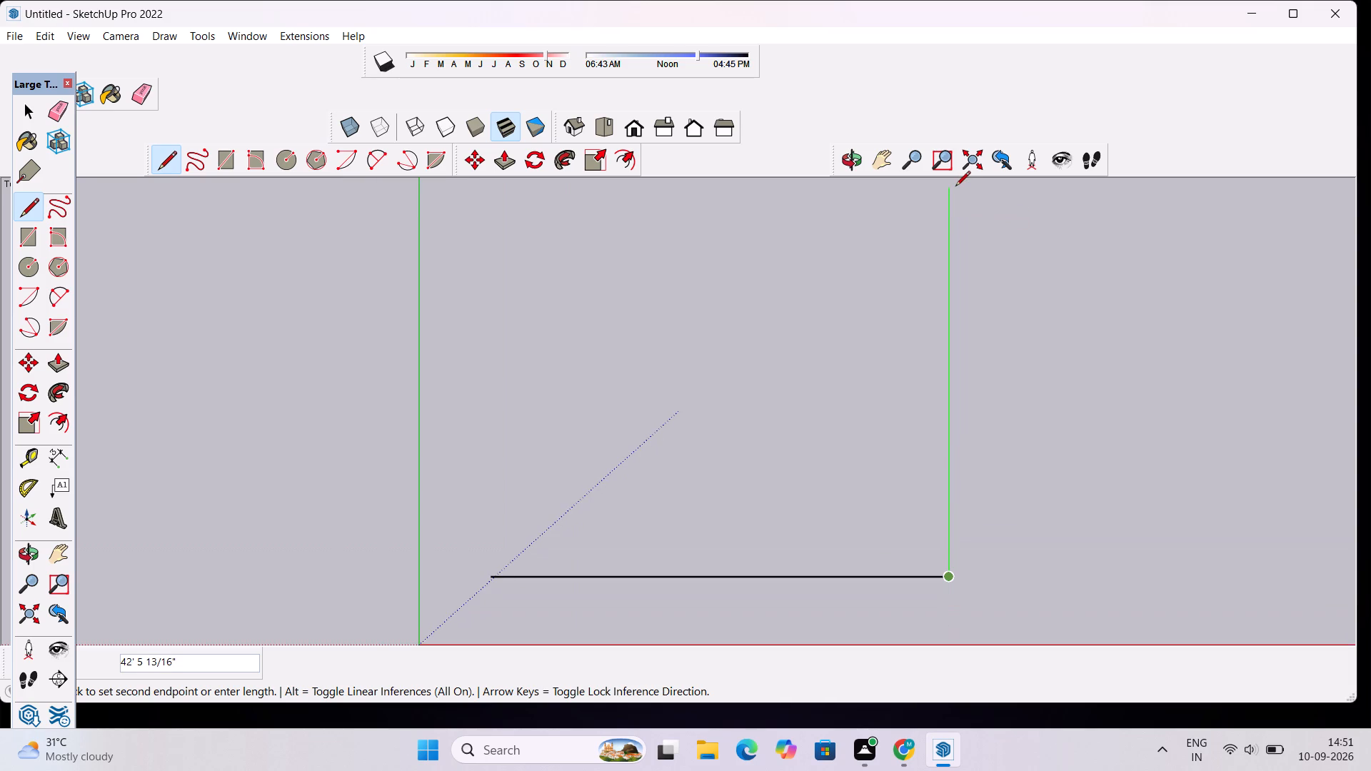
key(6)
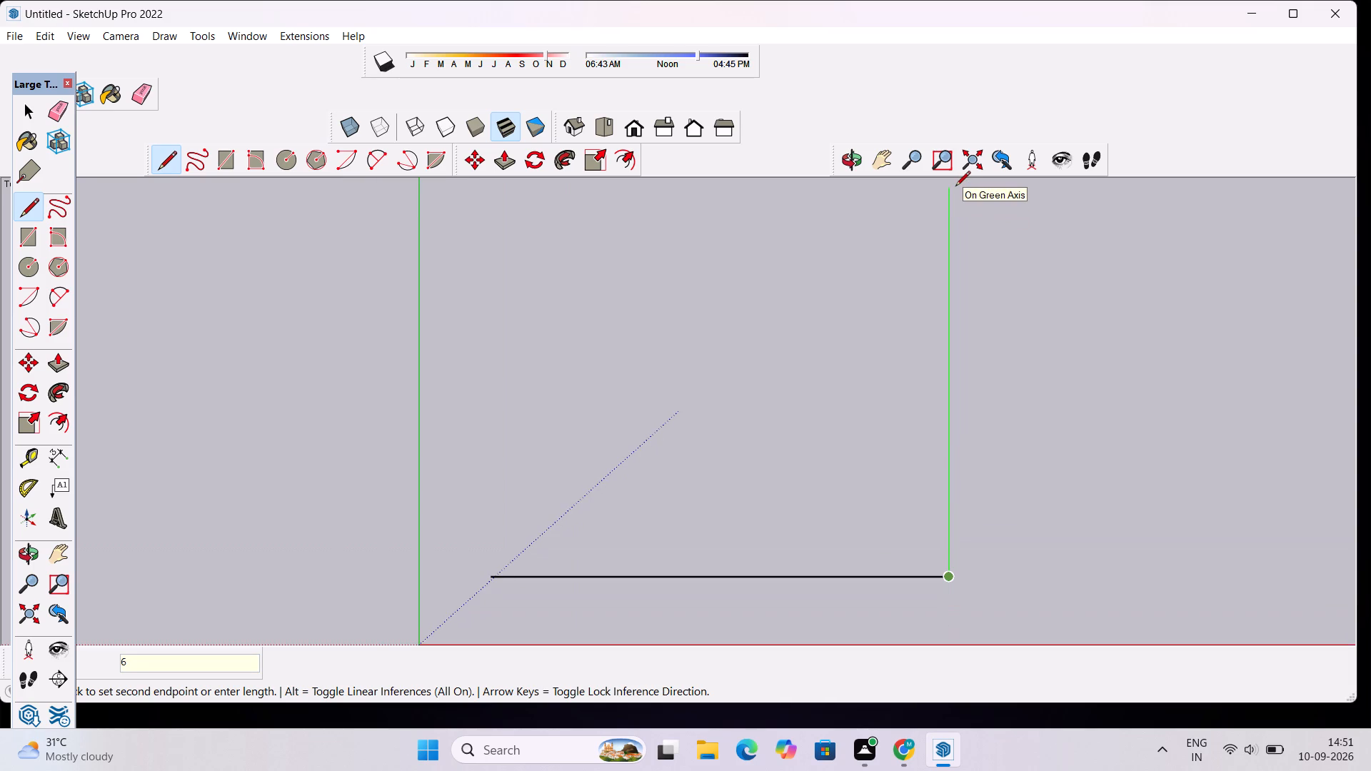
text(0'.)
key(BackSpace)
key(Return)
scroll(955, 187, down, 4)
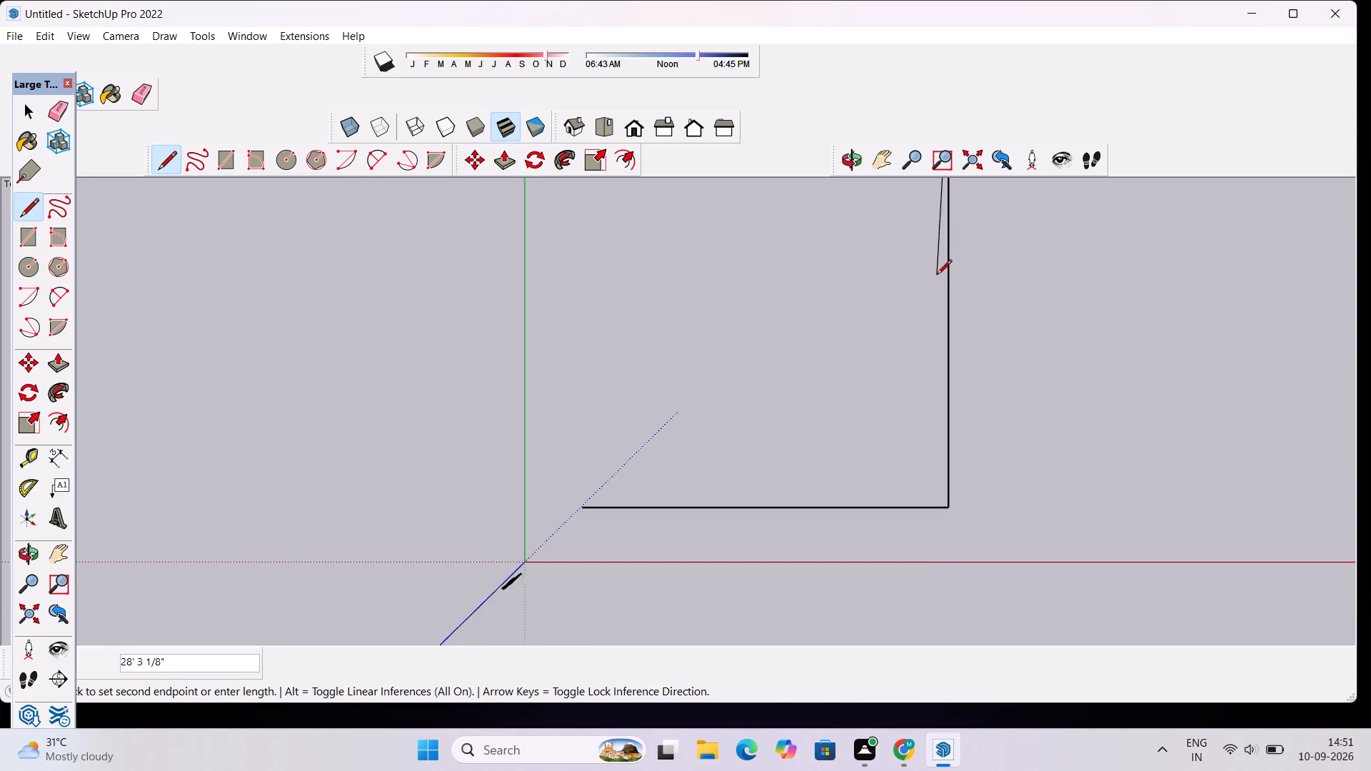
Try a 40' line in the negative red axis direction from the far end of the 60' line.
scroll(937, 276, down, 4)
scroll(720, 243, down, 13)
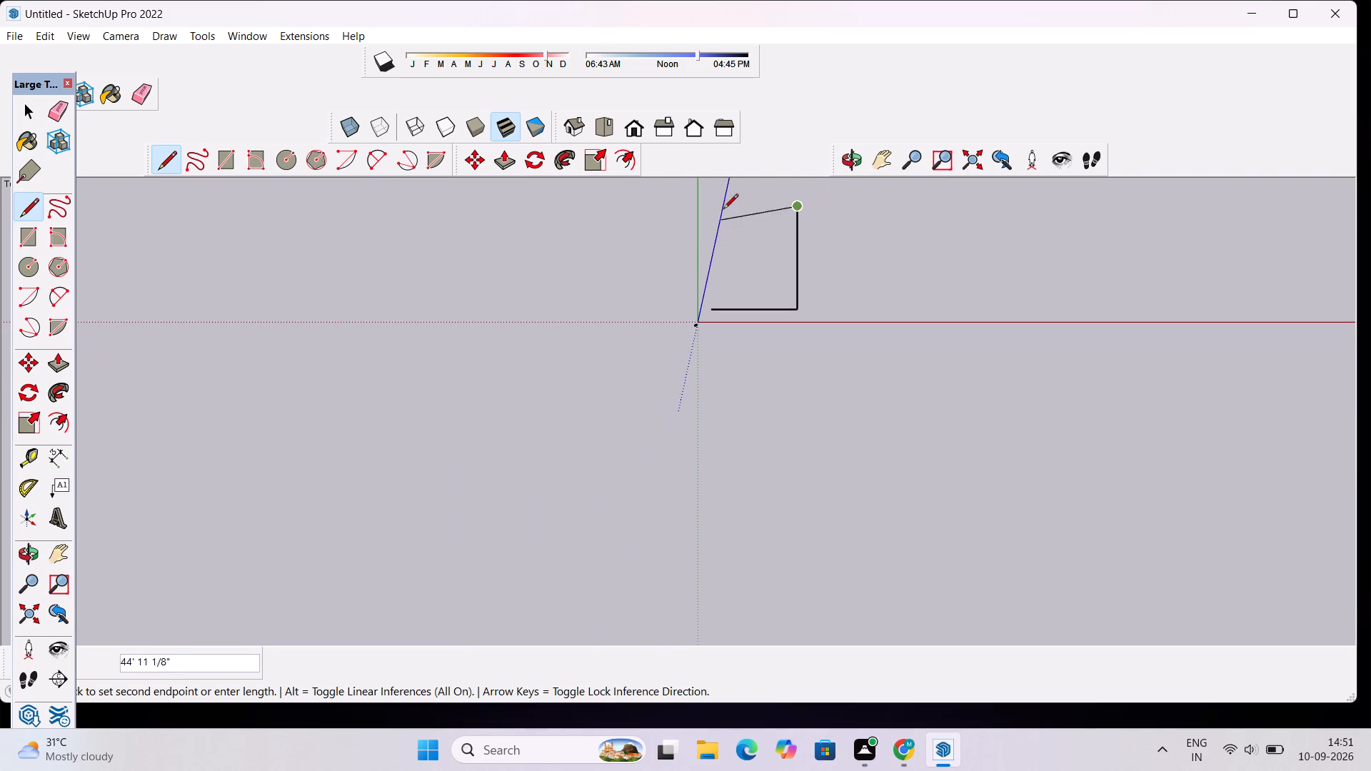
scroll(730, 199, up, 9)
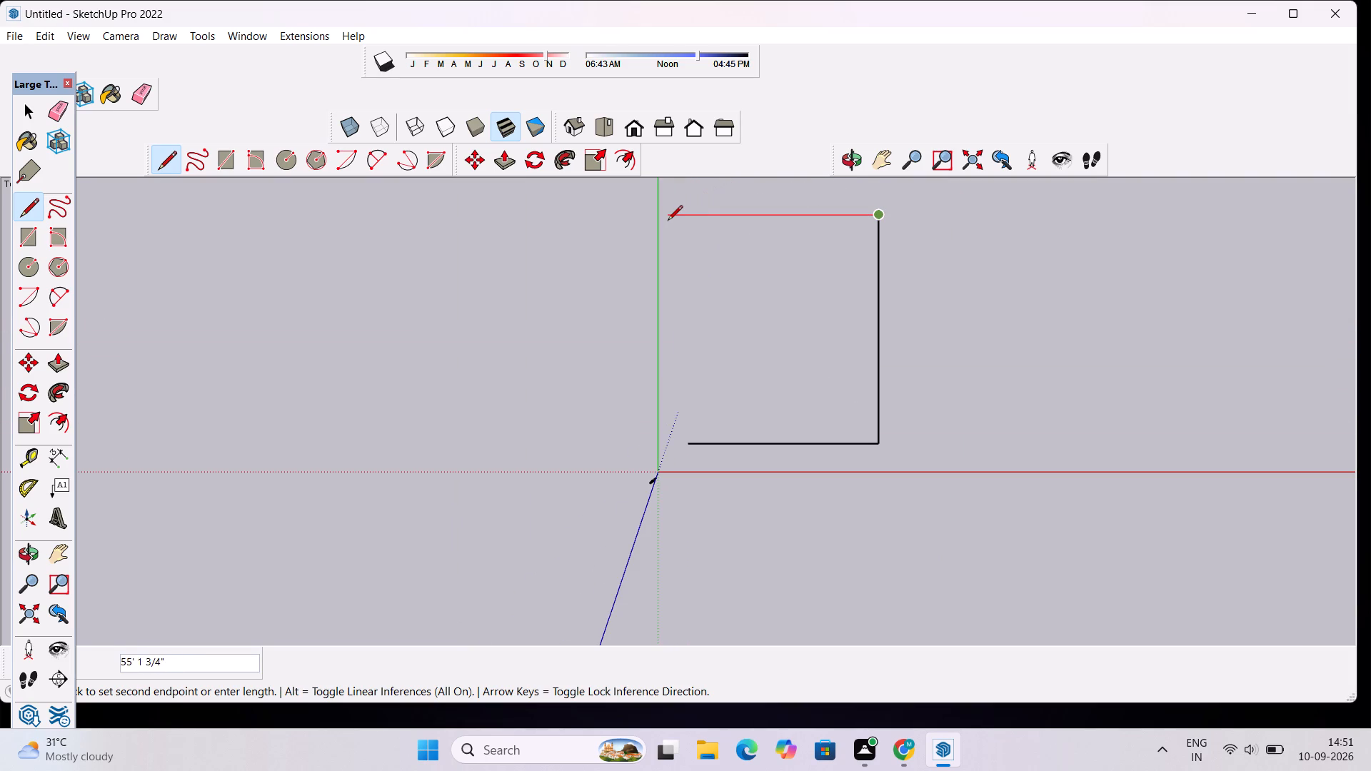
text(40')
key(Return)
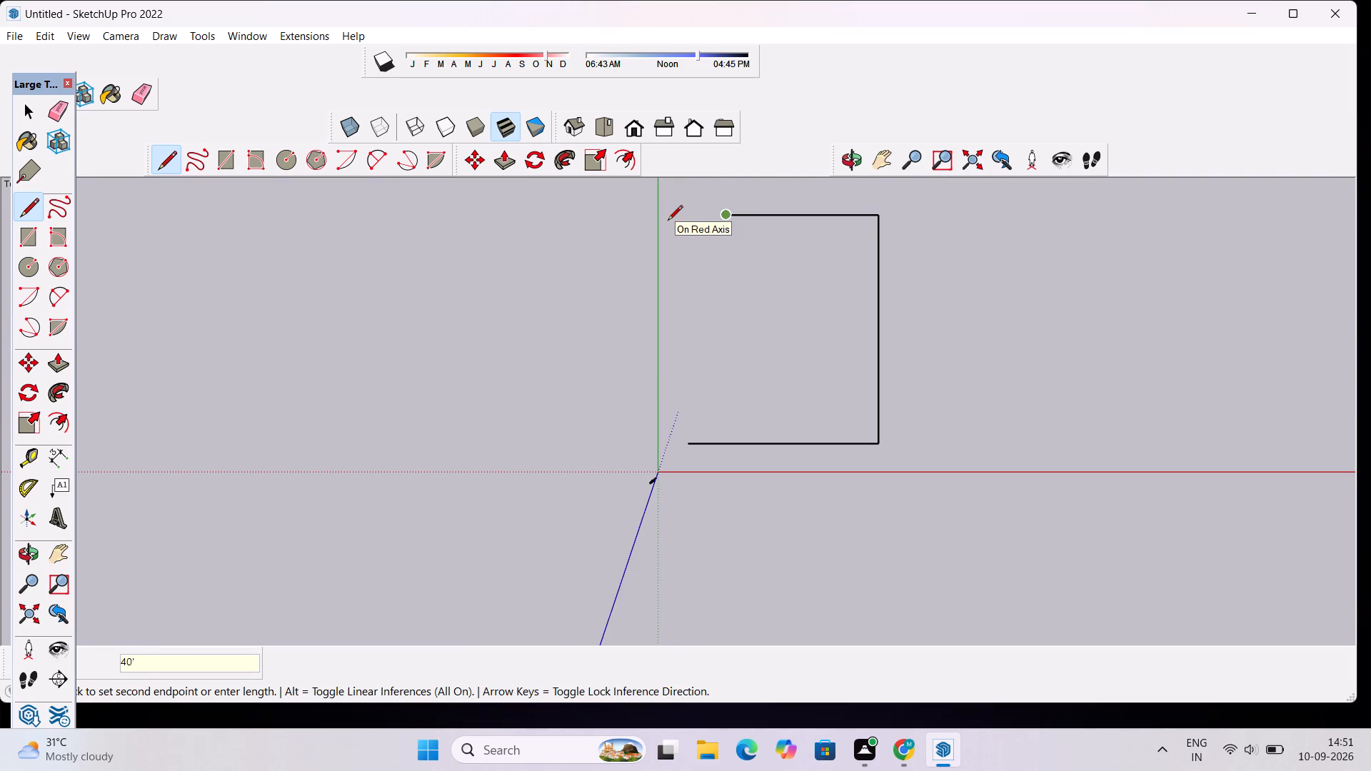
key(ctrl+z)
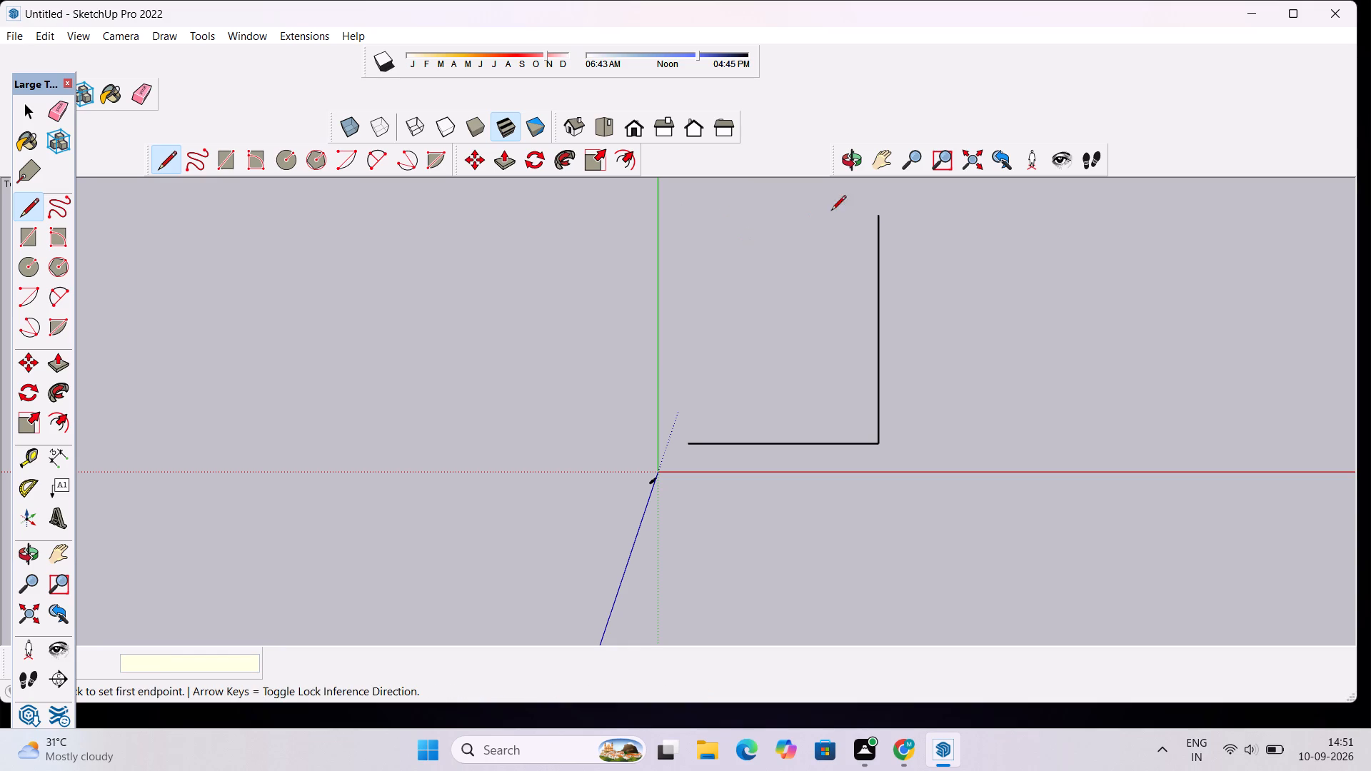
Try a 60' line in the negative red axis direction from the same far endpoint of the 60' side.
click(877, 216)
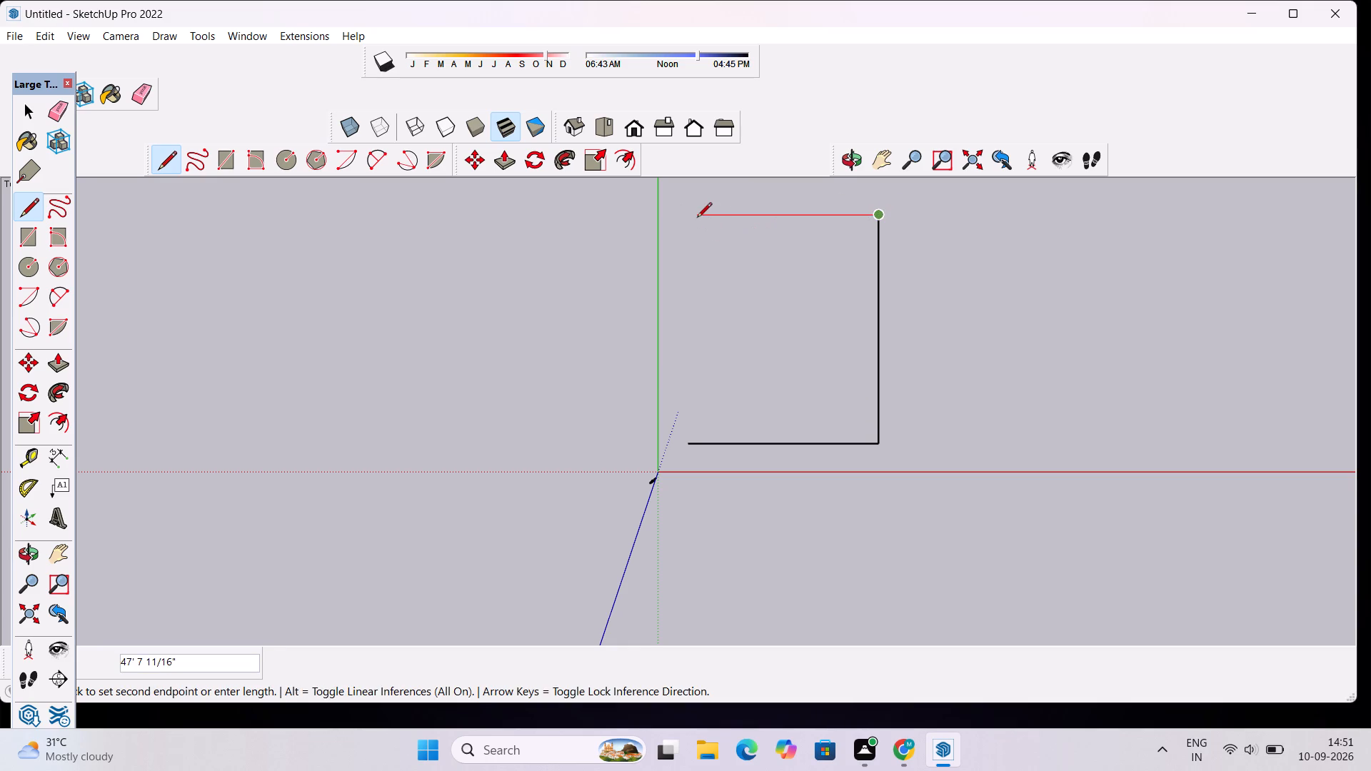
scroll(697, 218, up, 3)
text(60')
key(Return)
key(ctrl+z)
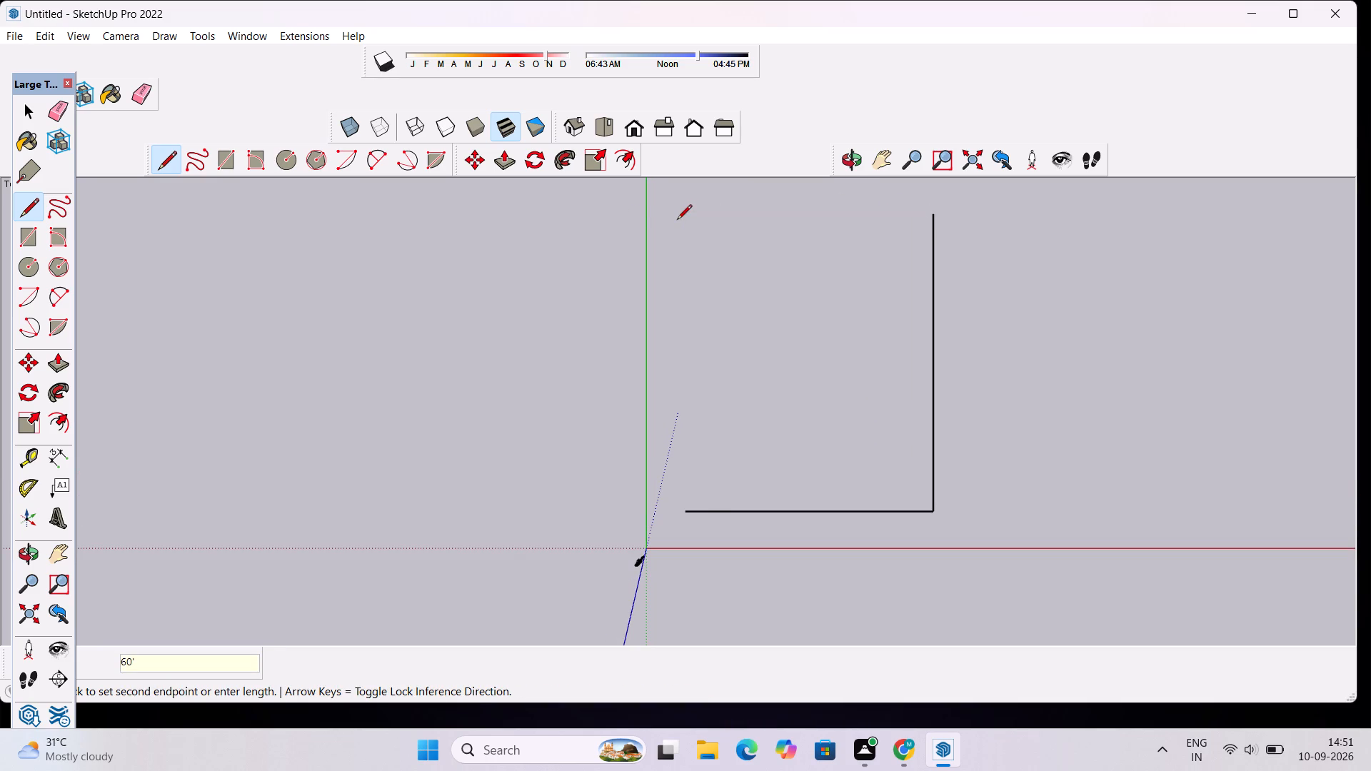
Complete the rectangle with a 50' line in the negative red direction and a closing line to the first side's starting point.
click(933, 216)
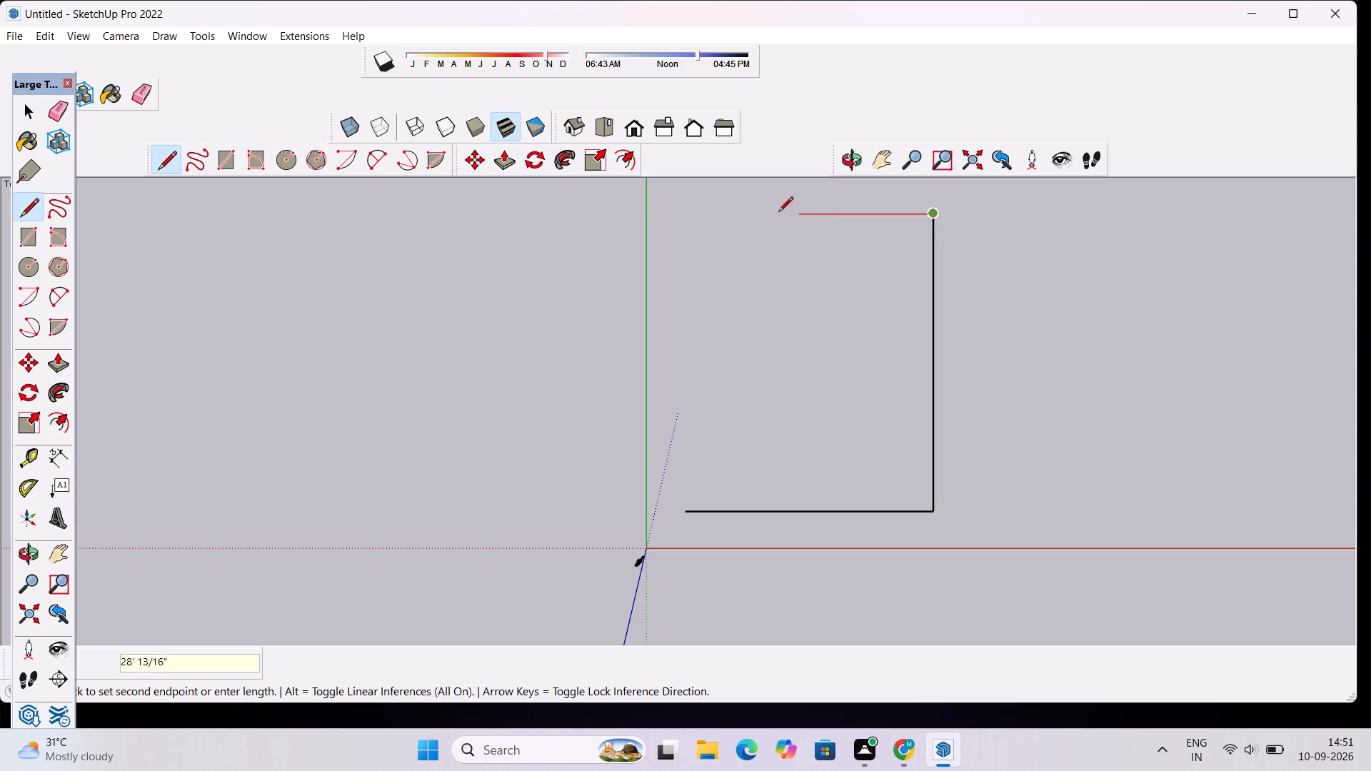
text(50')
key(Return)
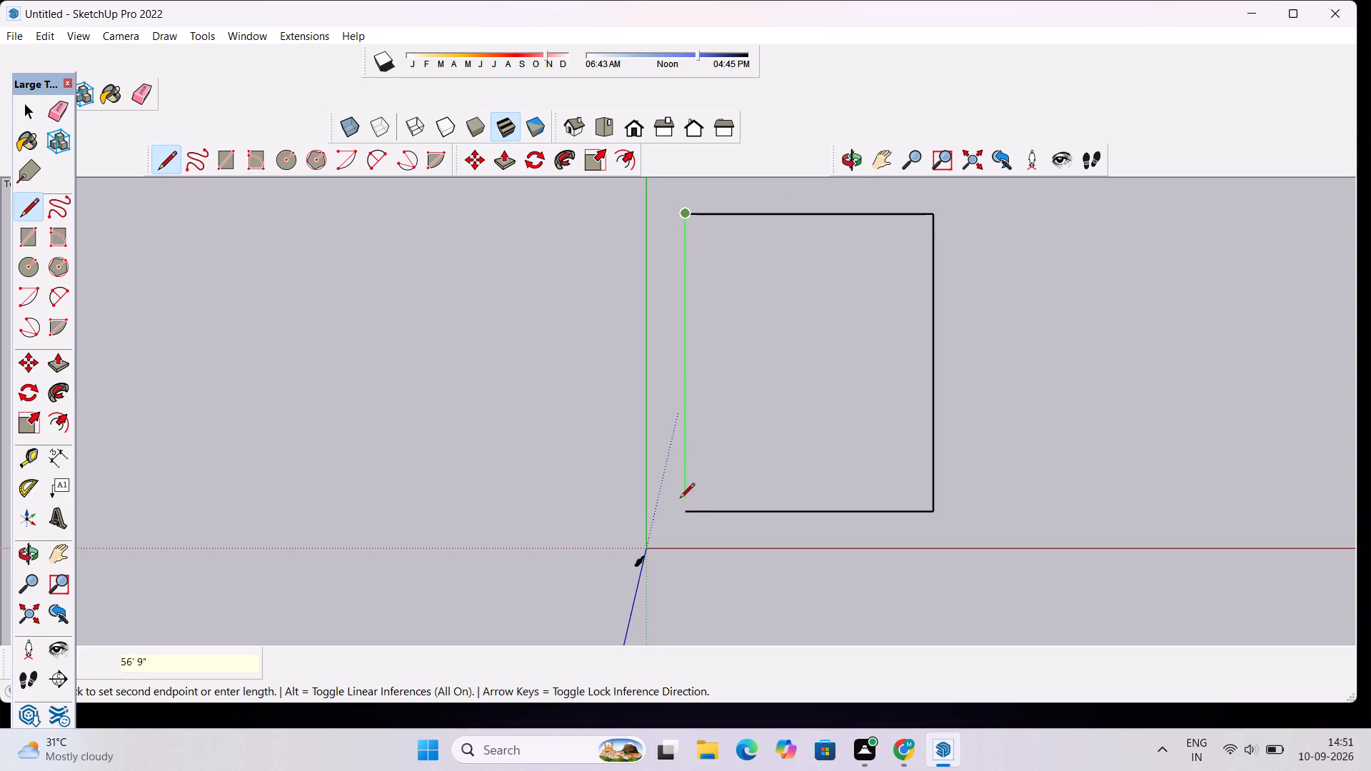
click(685, 512)
key(space)
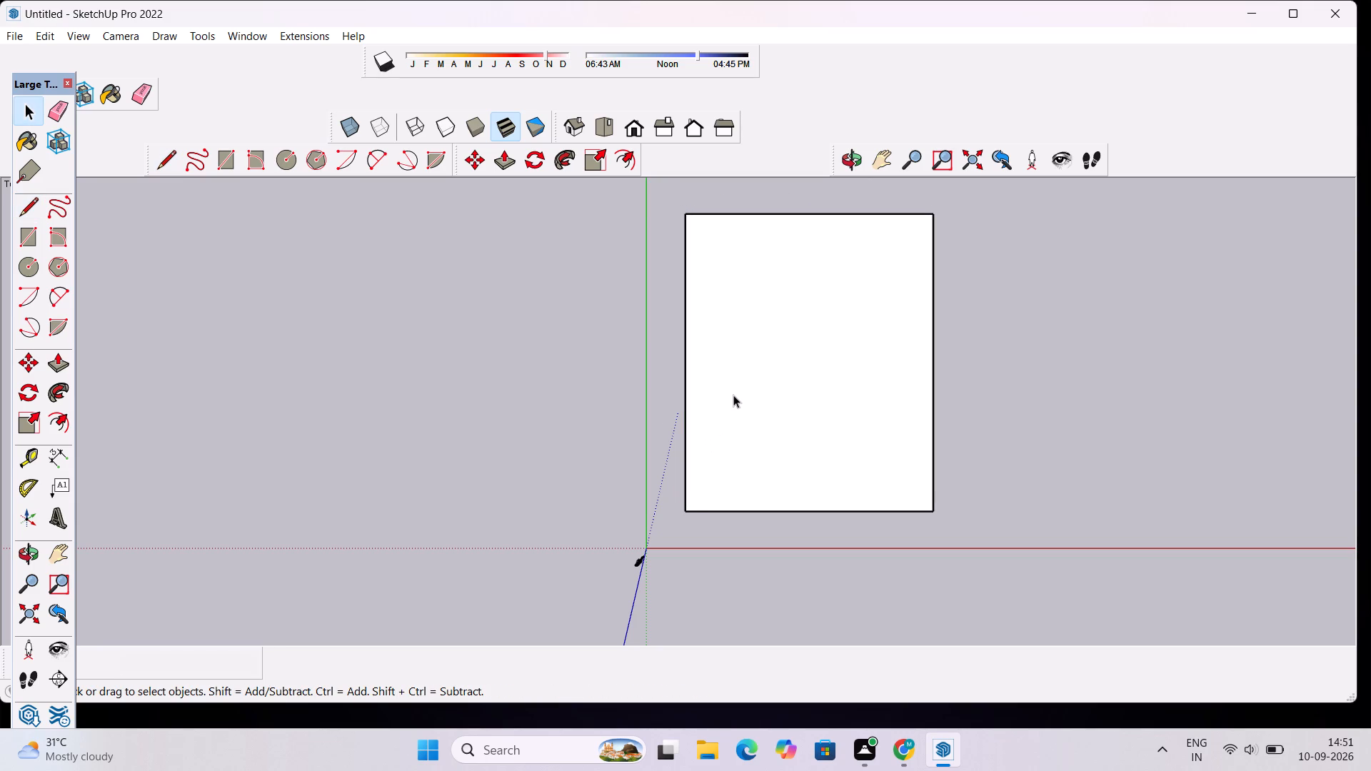
Extrude the closed rectangular face 6" with Push/Pull to form the base slab.
scroll(733, 395, up, 4)
click(733, 395)
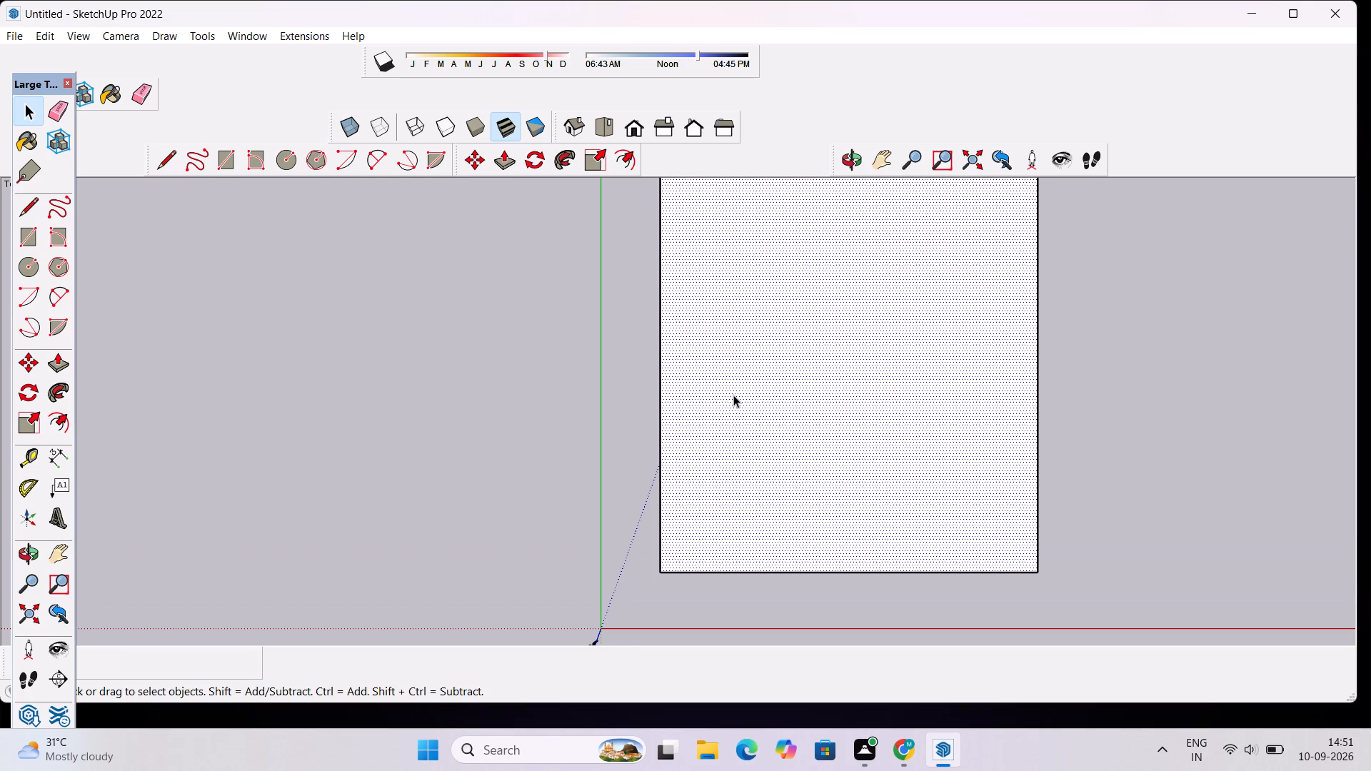
key(p)
click(733, 395)
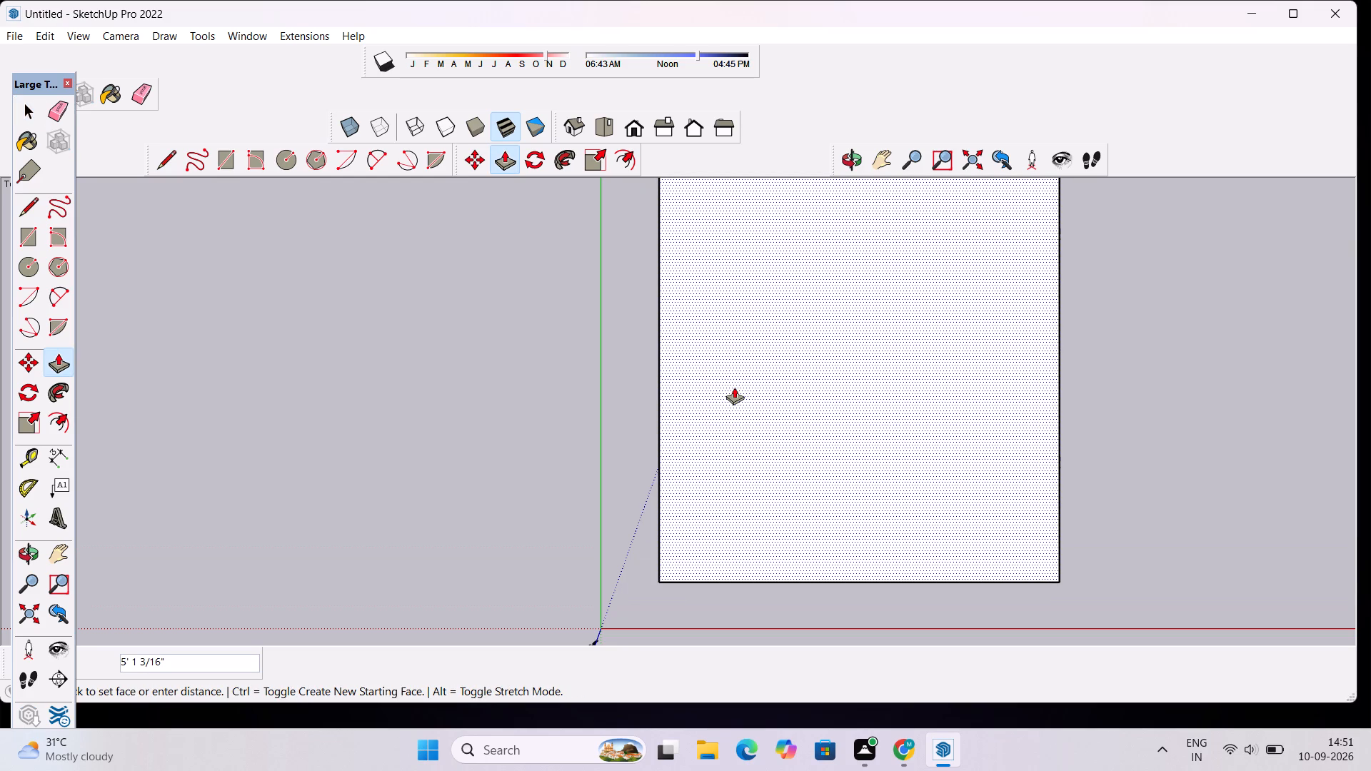
key(6)
key(shift+quotedbl)
key(Return)
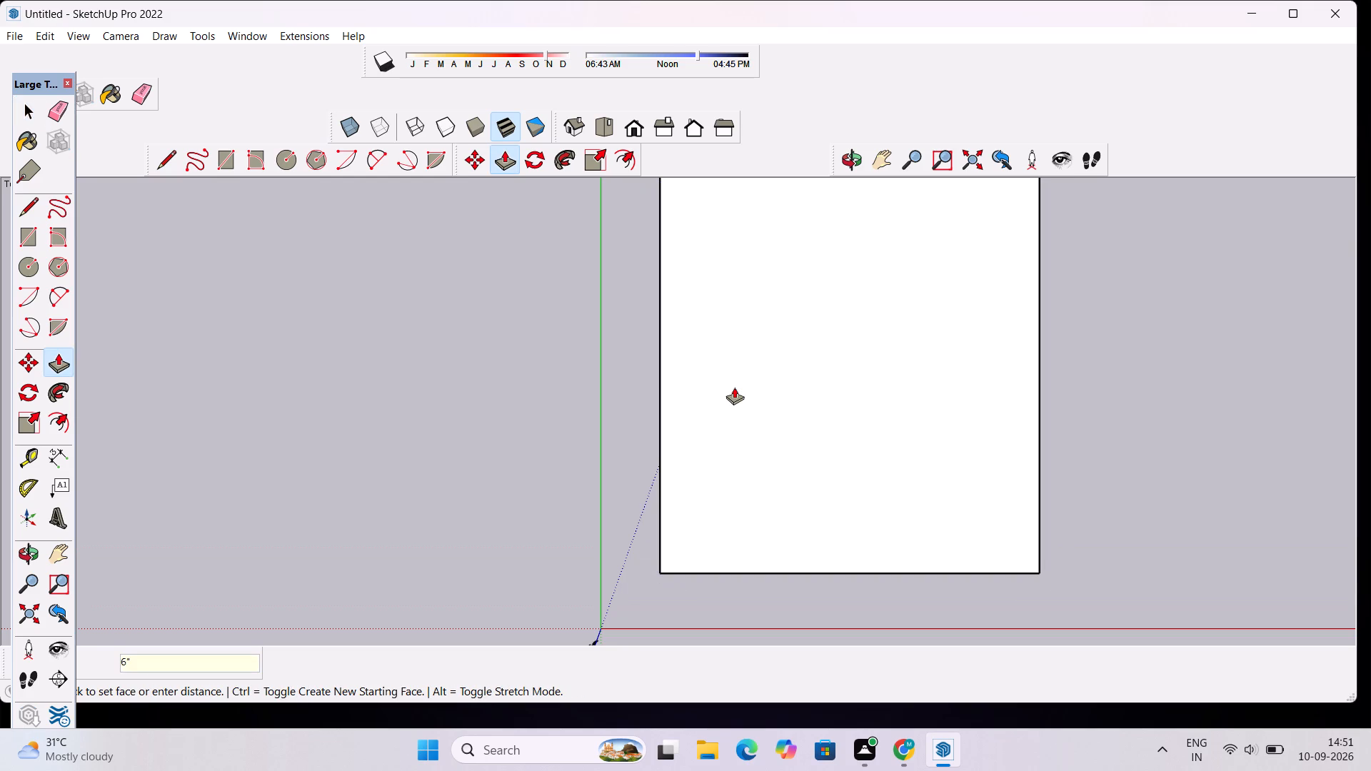
Examine the base slab's top, edges and thickness from several angles and distances.
scroll(737, 376, down, 6)
click(848, 158)
drag(948, 513, 767, 335)
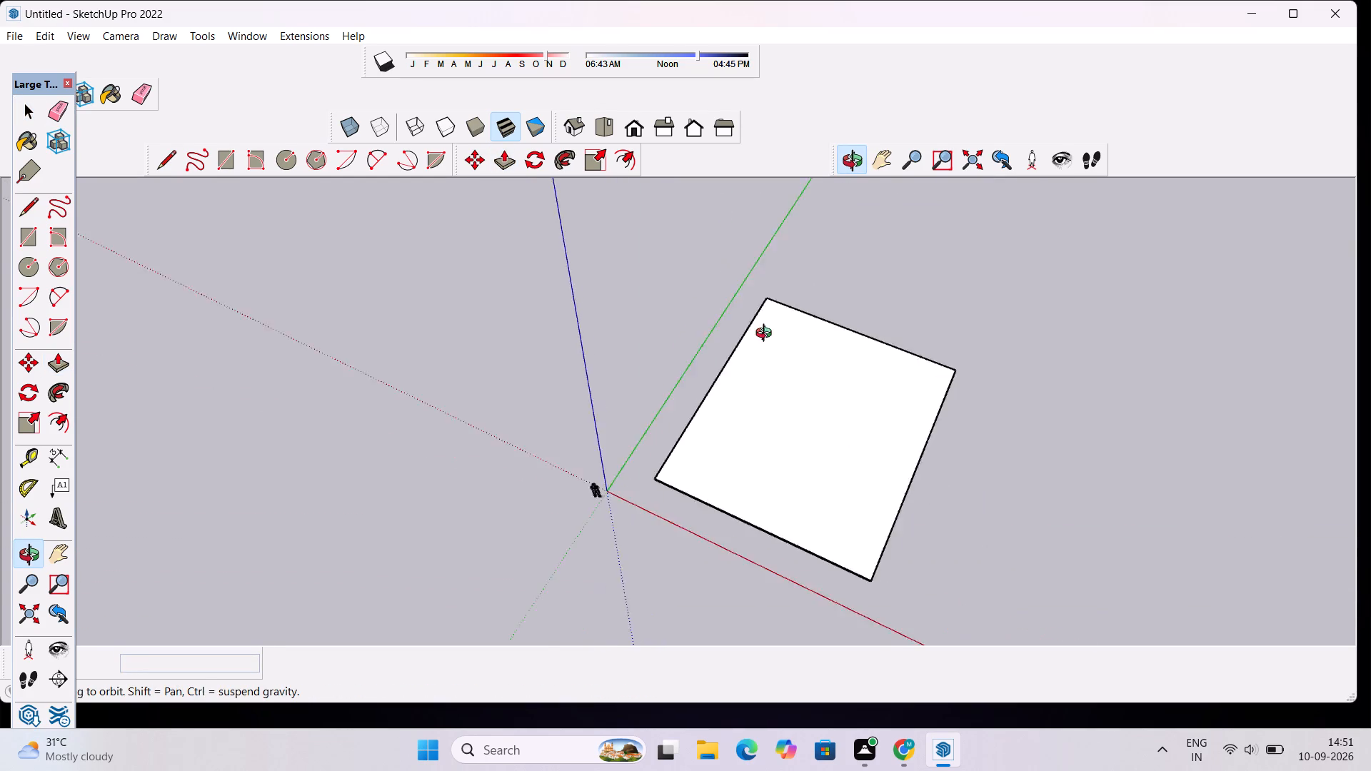
drag(767, 335, 705, 232)
drag(690, 579, 753, 489)
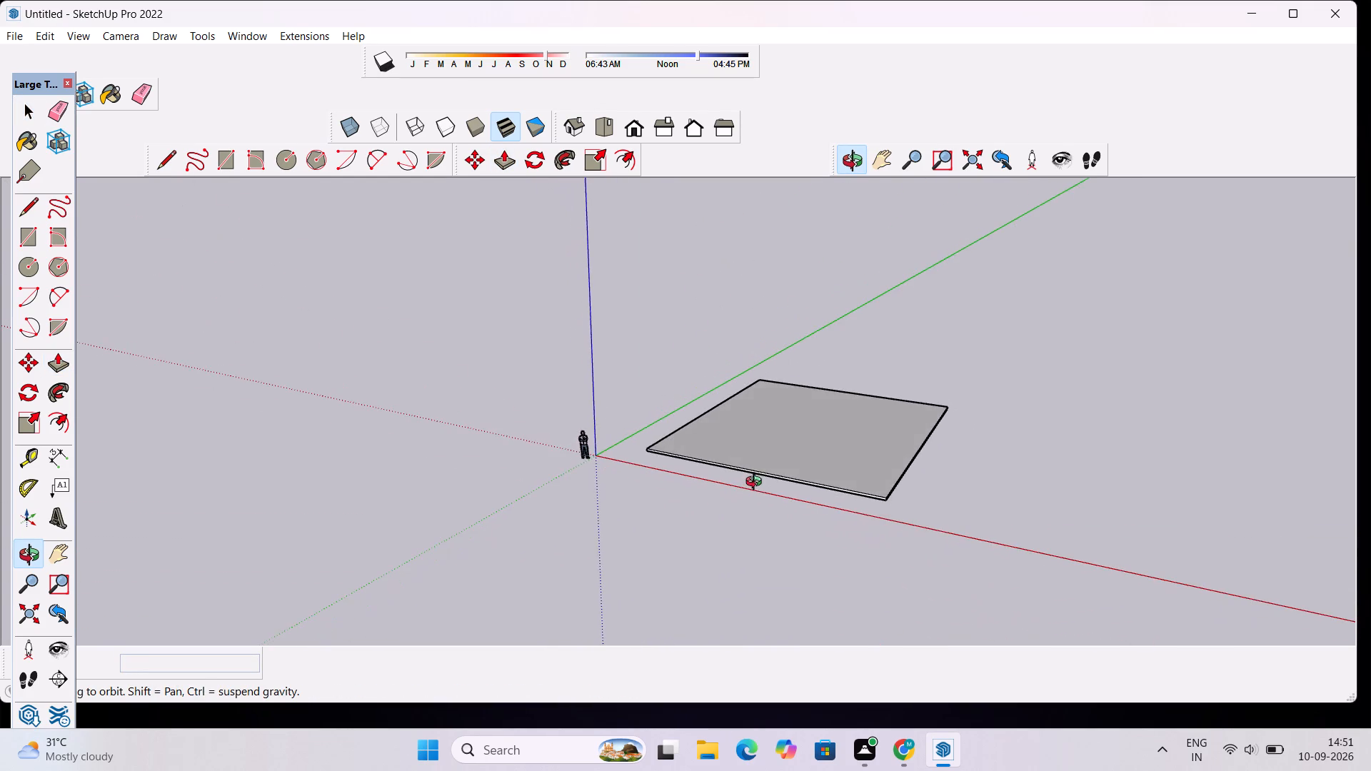
scroll(758, 483, up, 12)
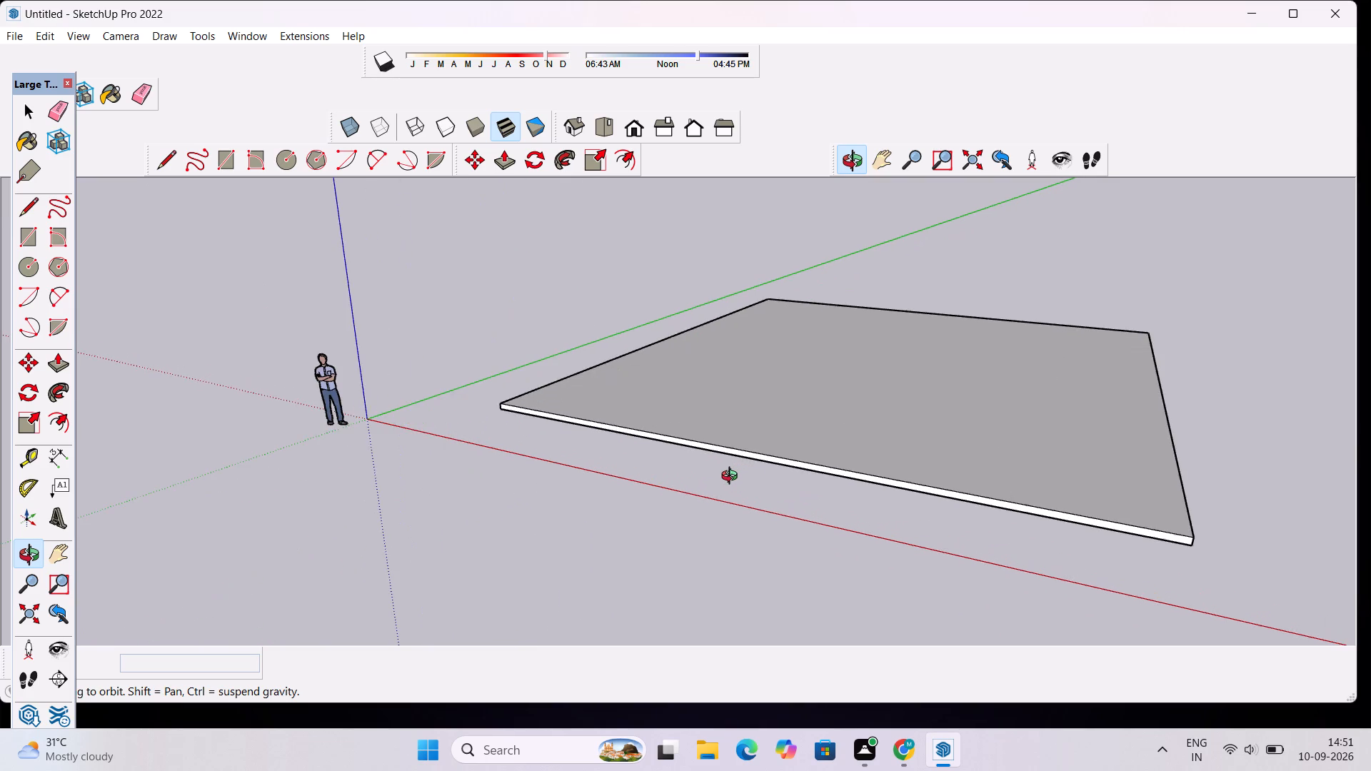
scroll(733, 478, down, 4)
drag(695, 474, 600, 448)
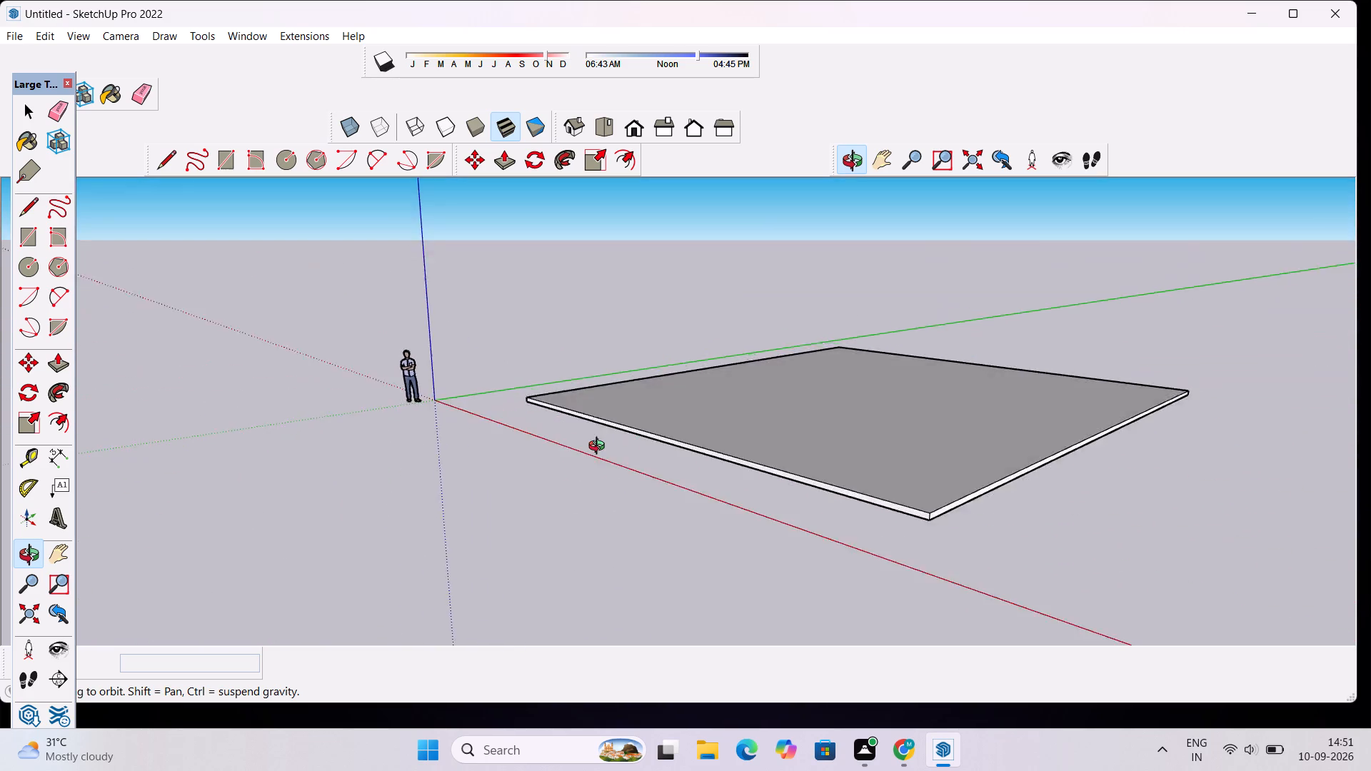
drag(600, 448, 947, 430)
scroll(831, 368, up, 5)
drag(871, 374, 371, 322)
drag(742, 355, 523, 490)
drag(484, 437, 1053, 435)
drag(428, 427, 559, 371)
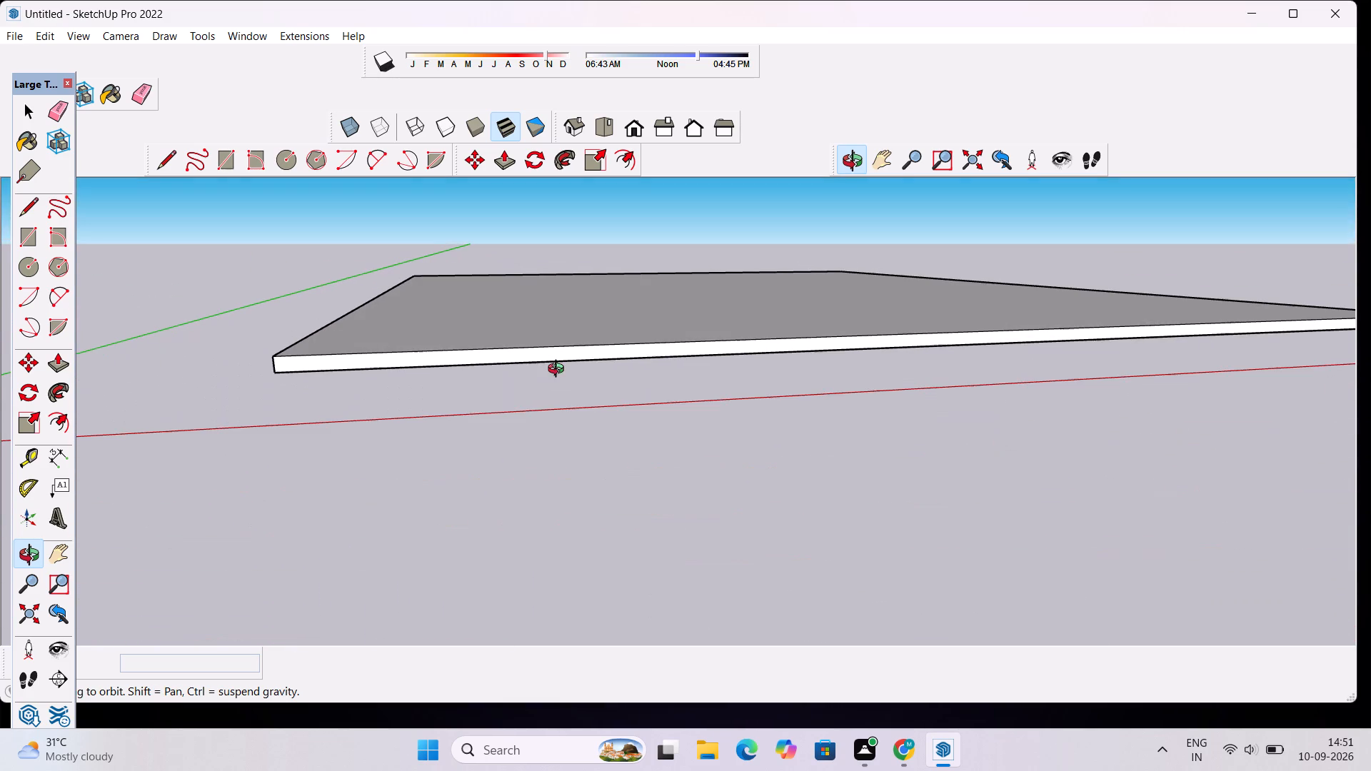
drag(593, 339, 518, 467)
scroll(419, 375, down, 11)
drag(296, 438, 316, 420)
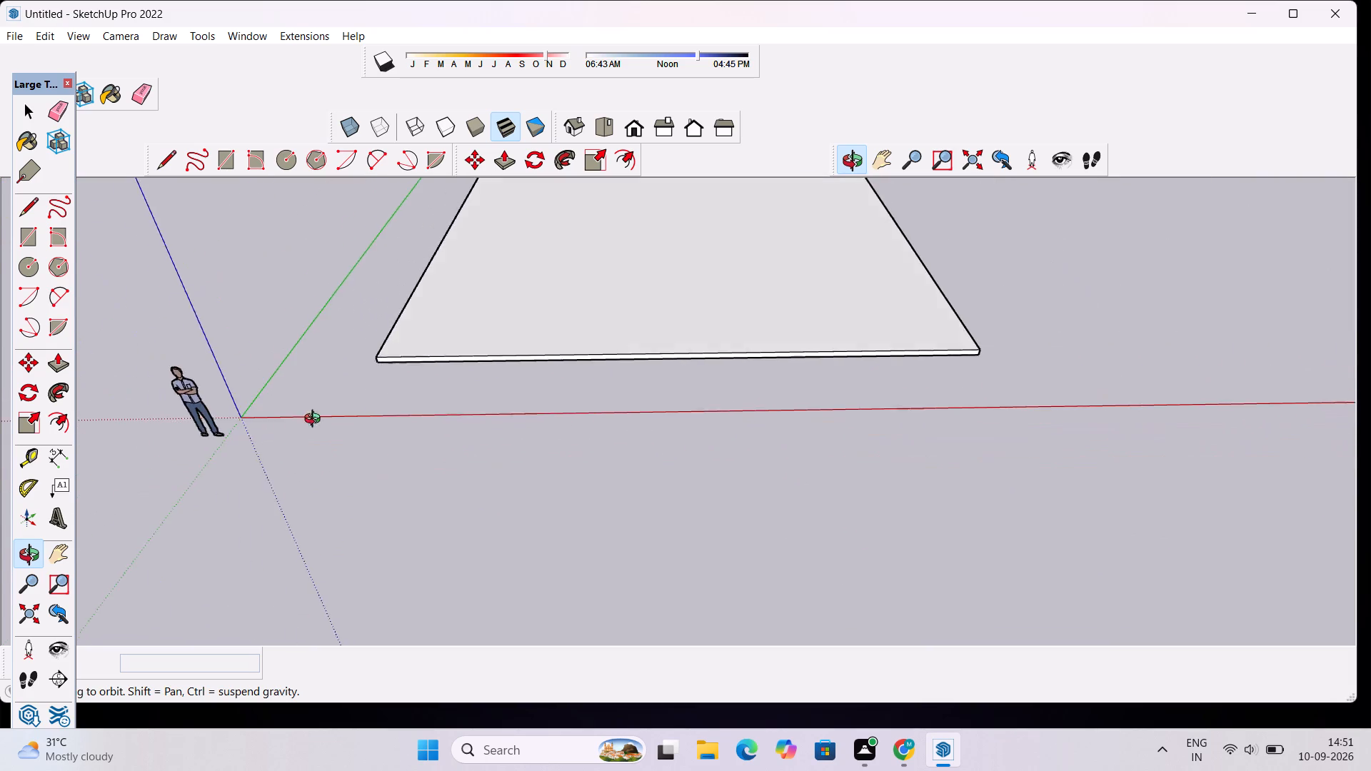
drag(316, 420, 504, 303)
scroll(418, 333, up, 6)
scroll(418, 333, down, 7)
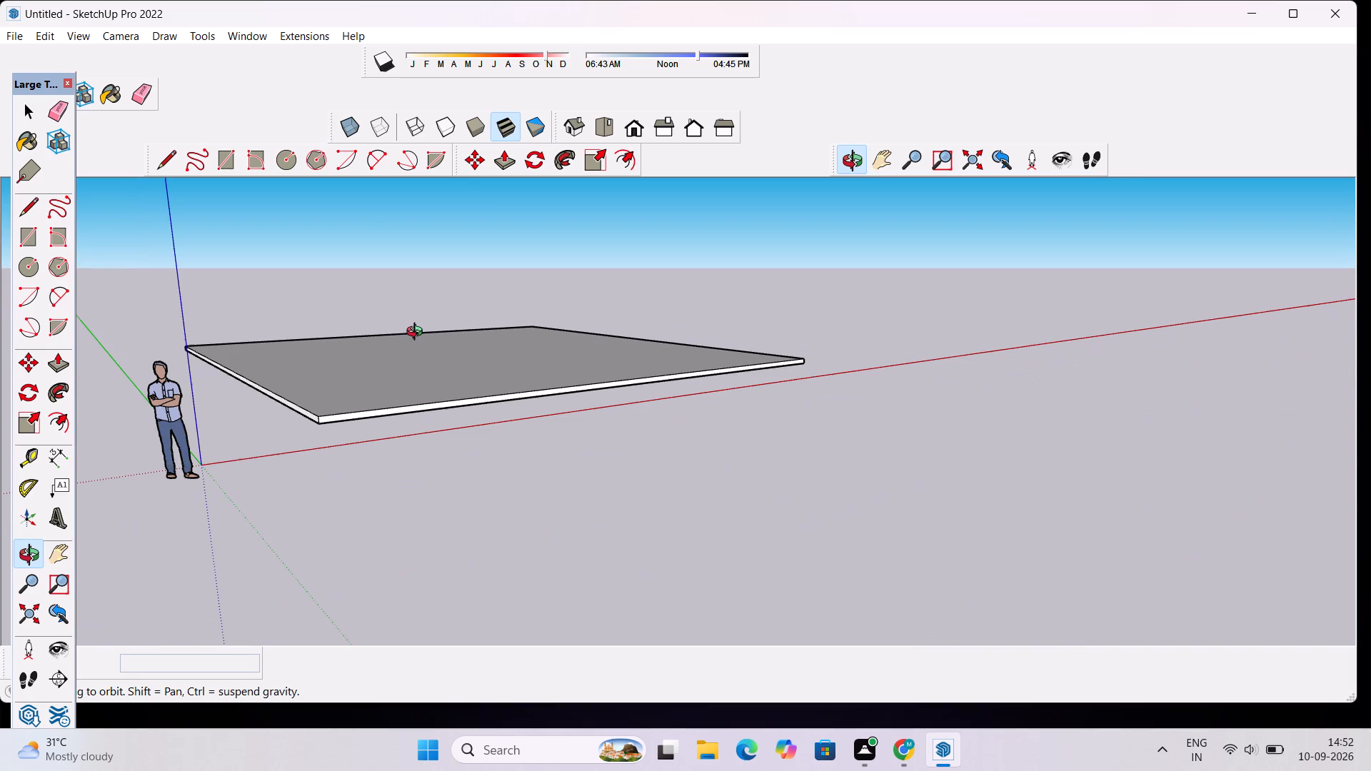
scroll(421, 330, up, 5)
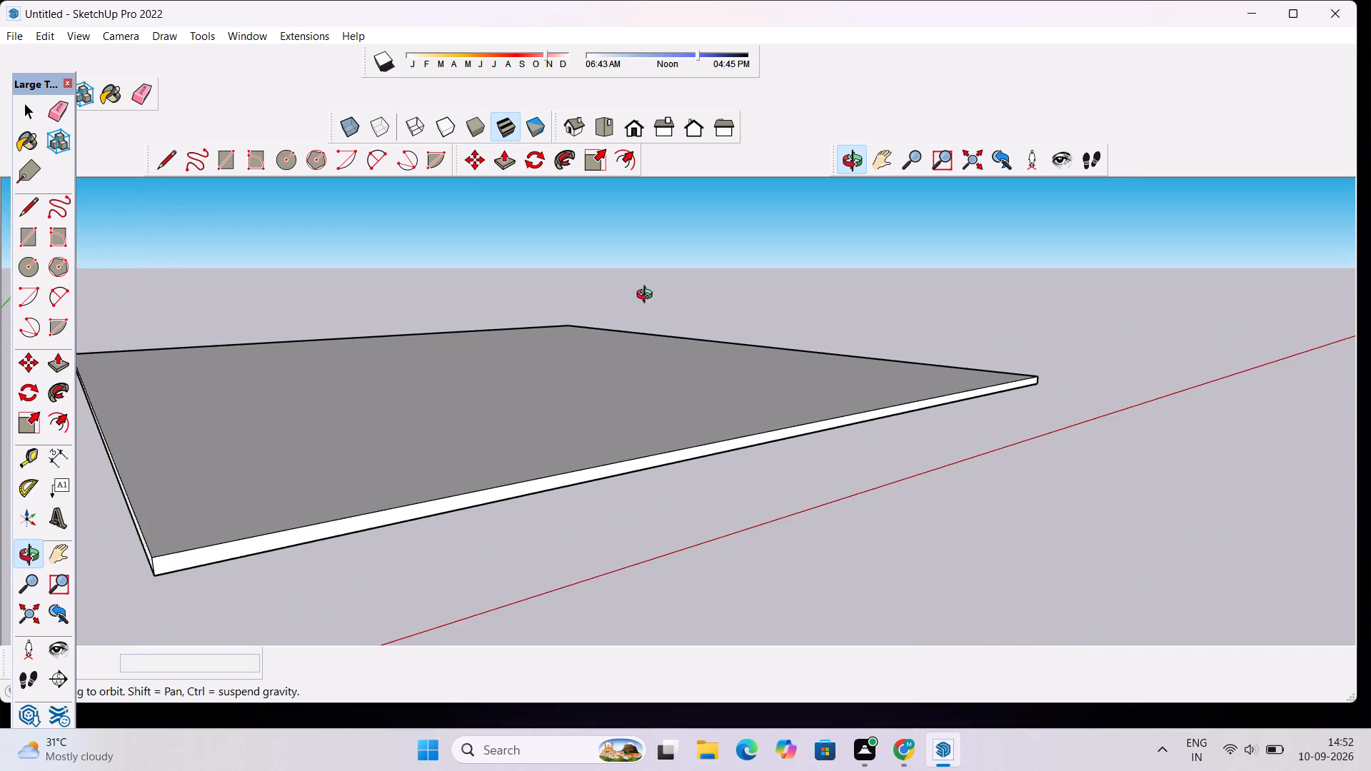
drag(648, 296, 543, 311)
scroll(543, 312, down, 4)
drag(651, 292, 531, 301)
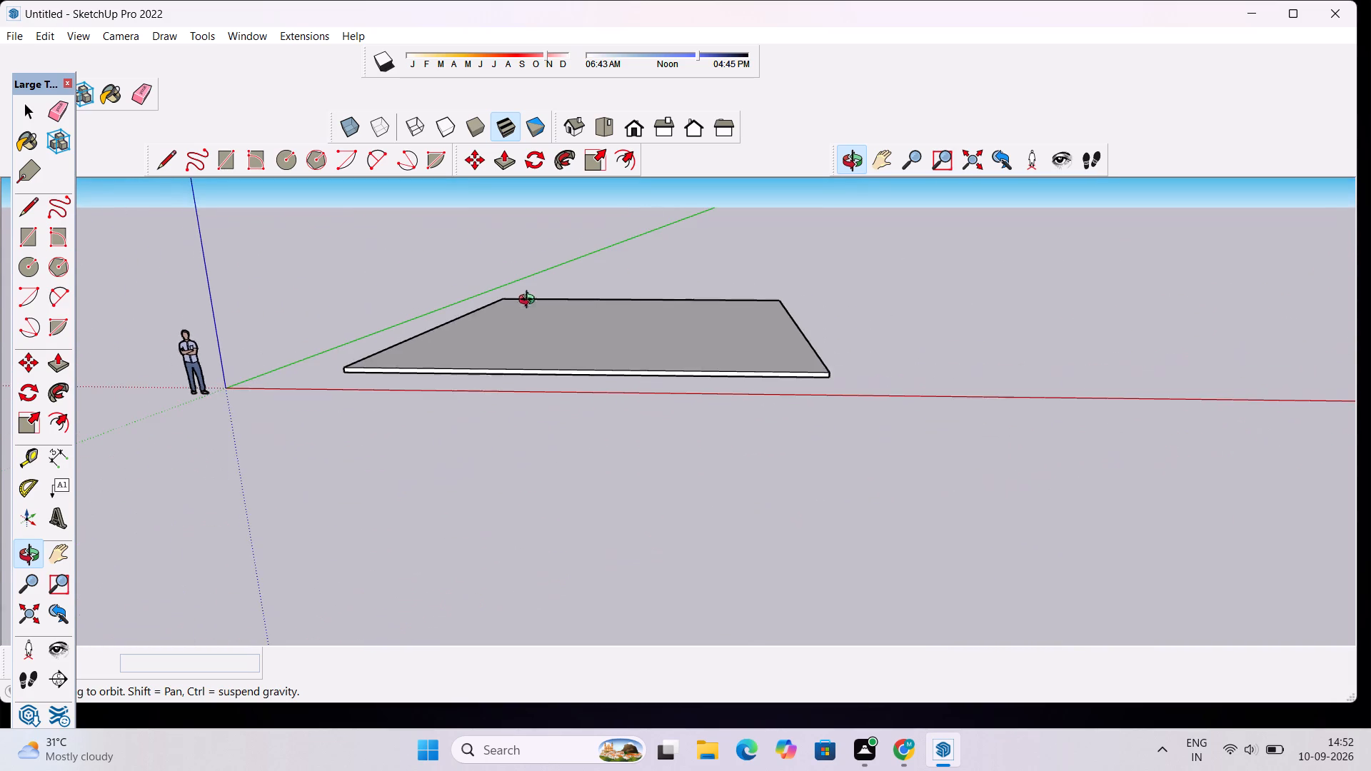
scroll(416, 366, up, 2)
drag(383, 376, 487, 359)
scroll(615, 353, up, 3)
drag(546, 375, 441, 375)
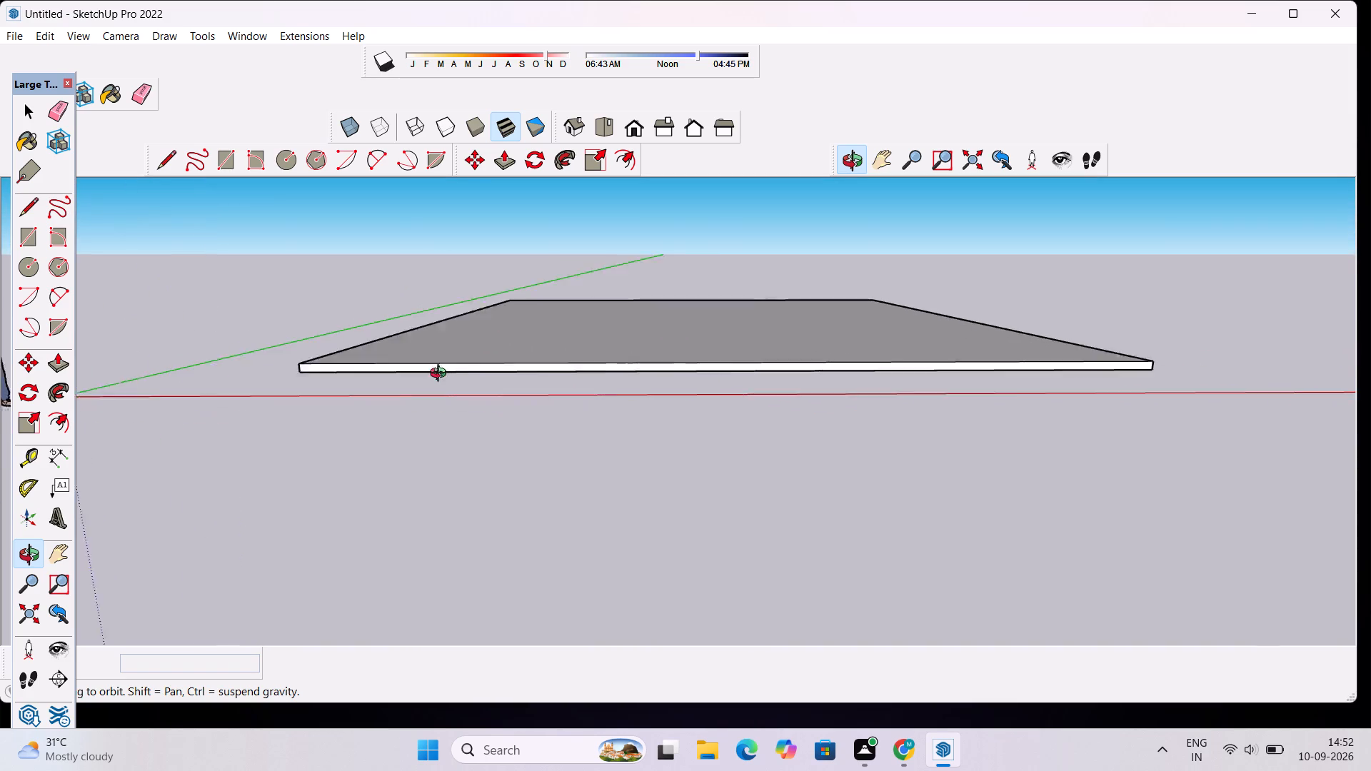
drag(441, 375, 533, 373)
drag(626, 401, 581, 399)
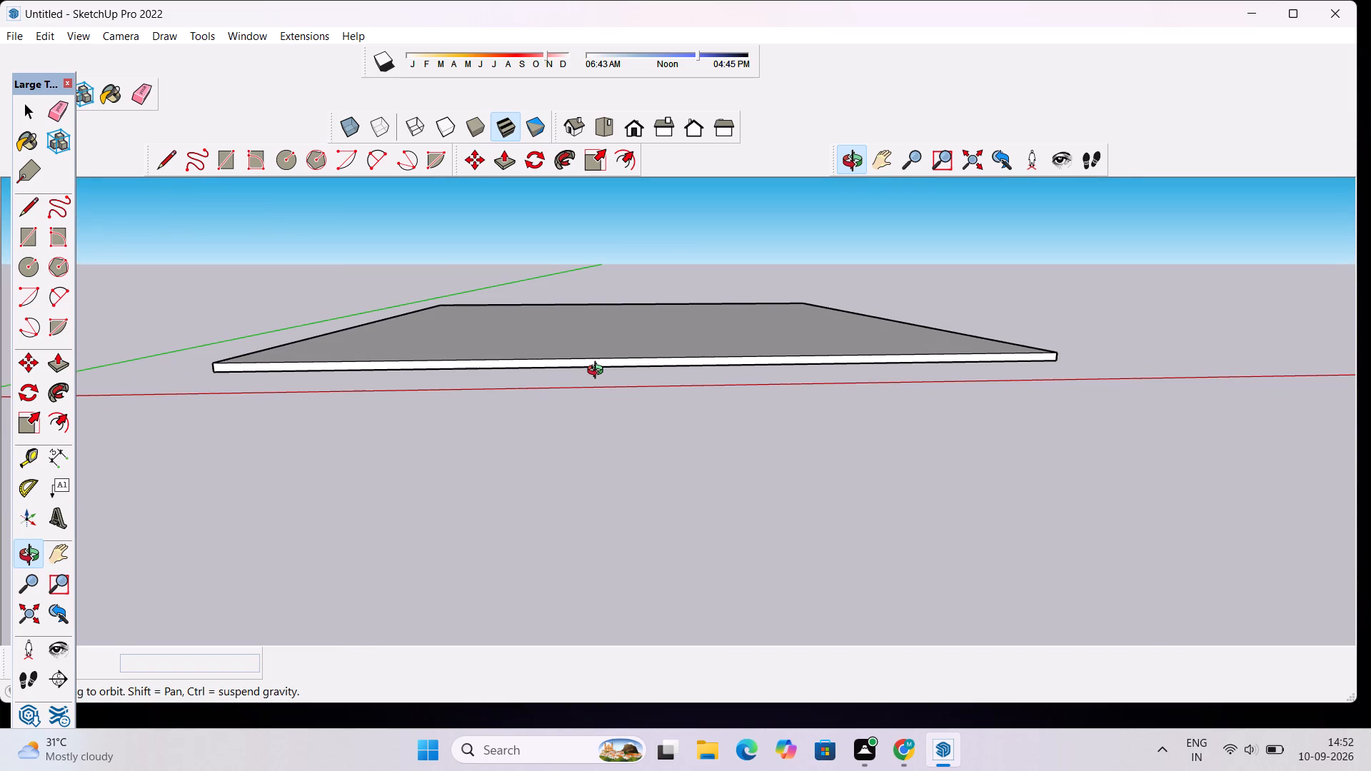
scroll(598, 372, down, 4)
drag(840, 338, 358, 330)
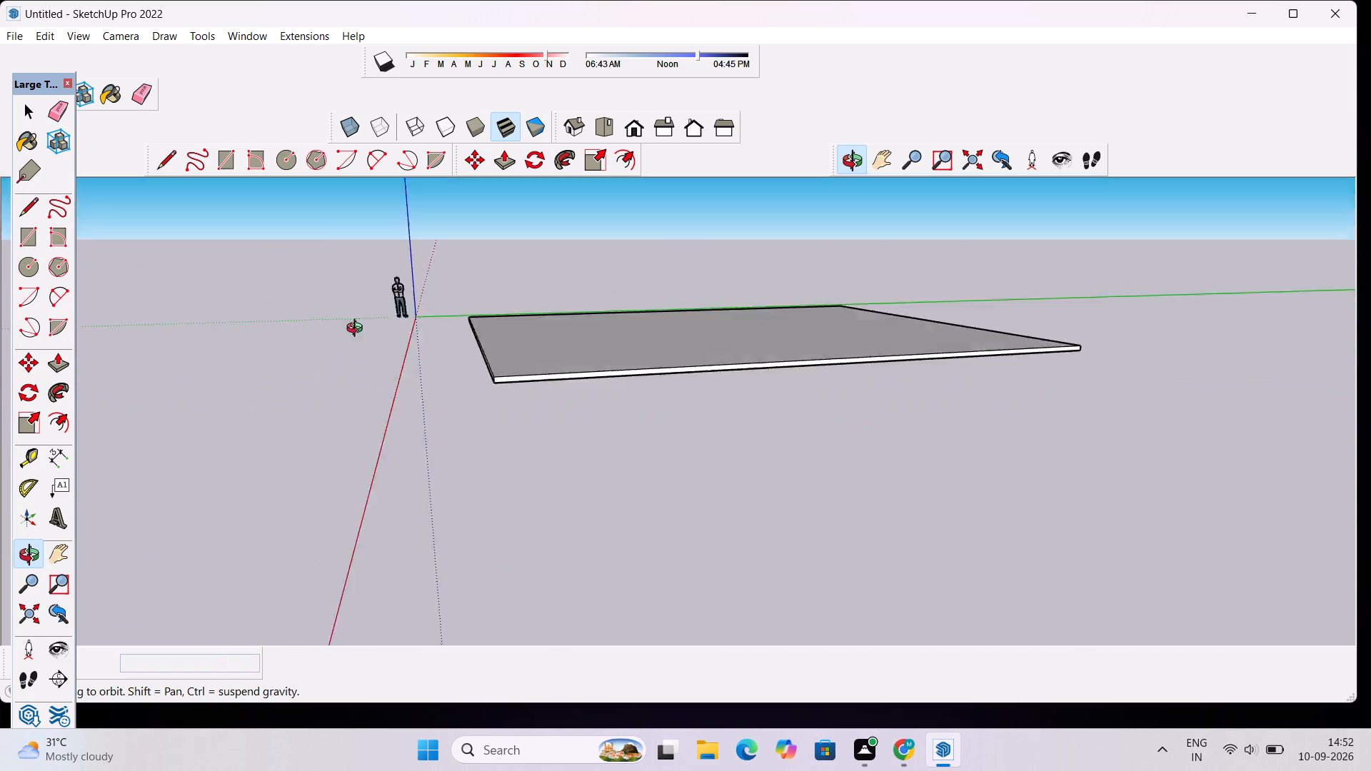
drag(358, 330, 811, 336)
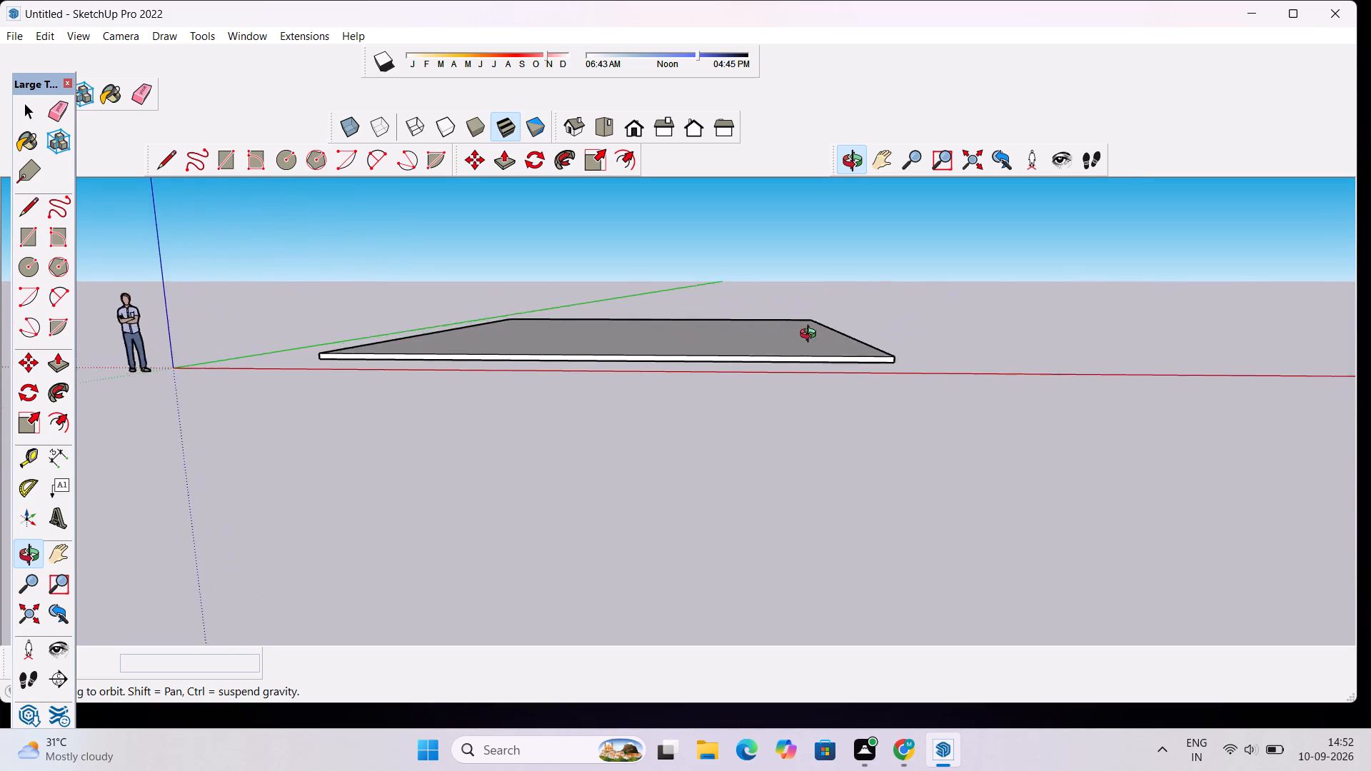
drag(811, 336, 870, 339)
scroll(604, 358, up, 6)
drag(838, 327, 755, 362)
scroll(672, 369, down, 5)
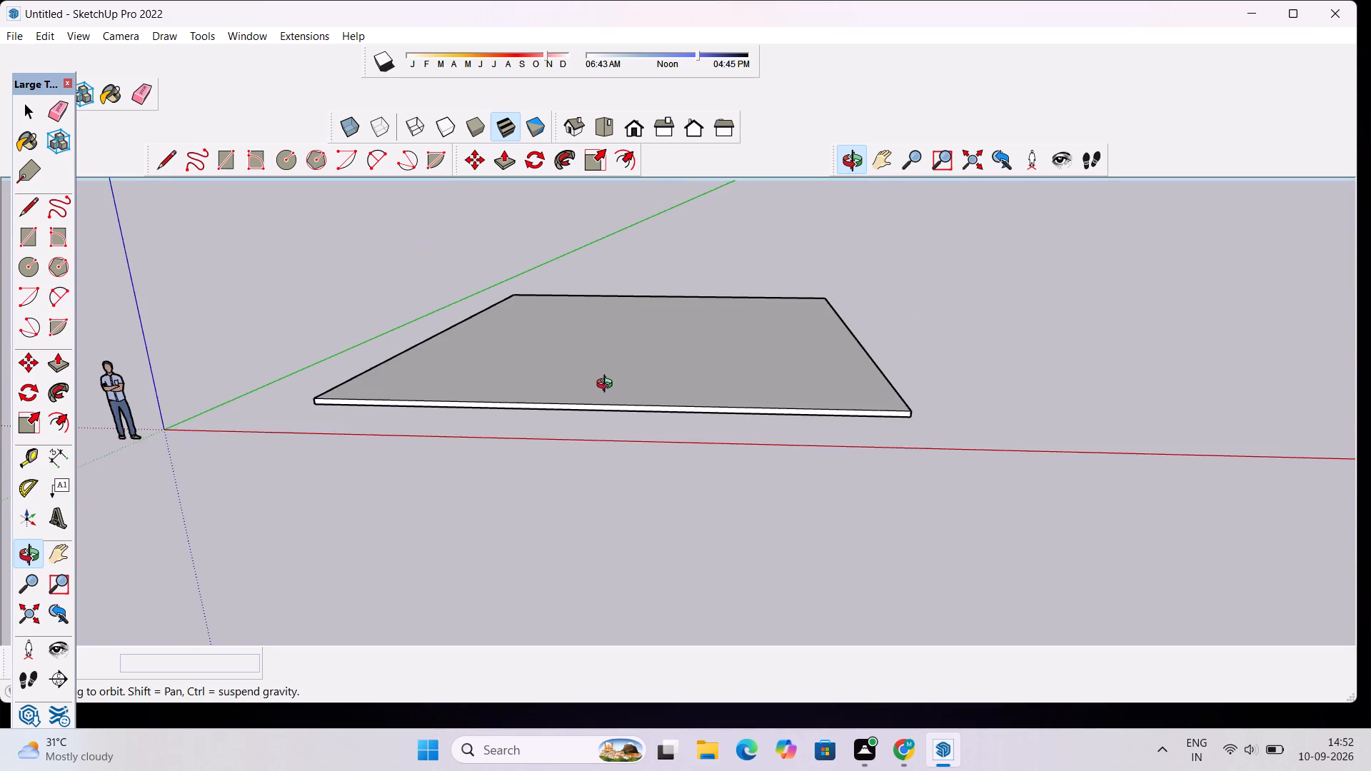
scroll(581, 392, up, 5)
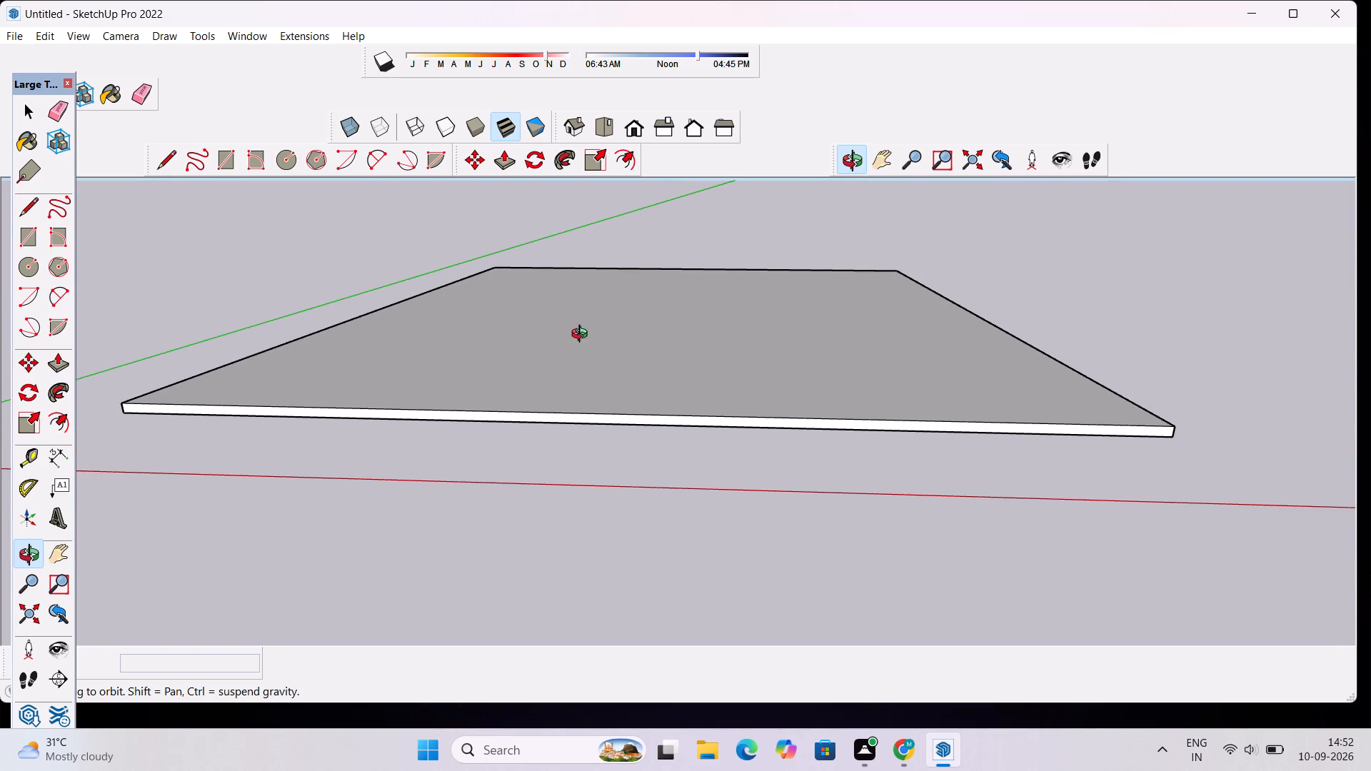
scroll(583, 336, up, 4)
scroll(563, 361, down, 4)
drag(497, 299, 654, 272)
drag(727, 338, 691, 341)
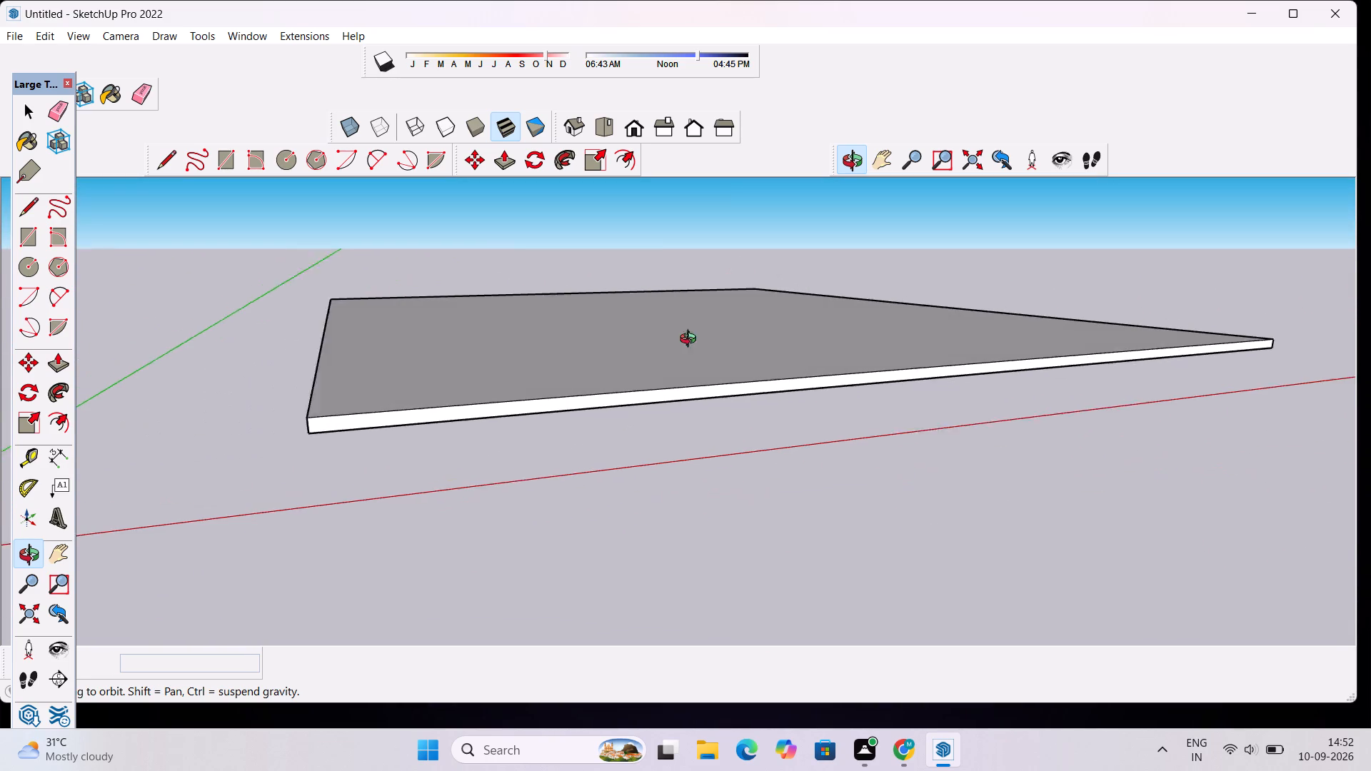
drag(691, 341, 593, 341)
click(575, 328)
drag(575, 328, 605, 328)
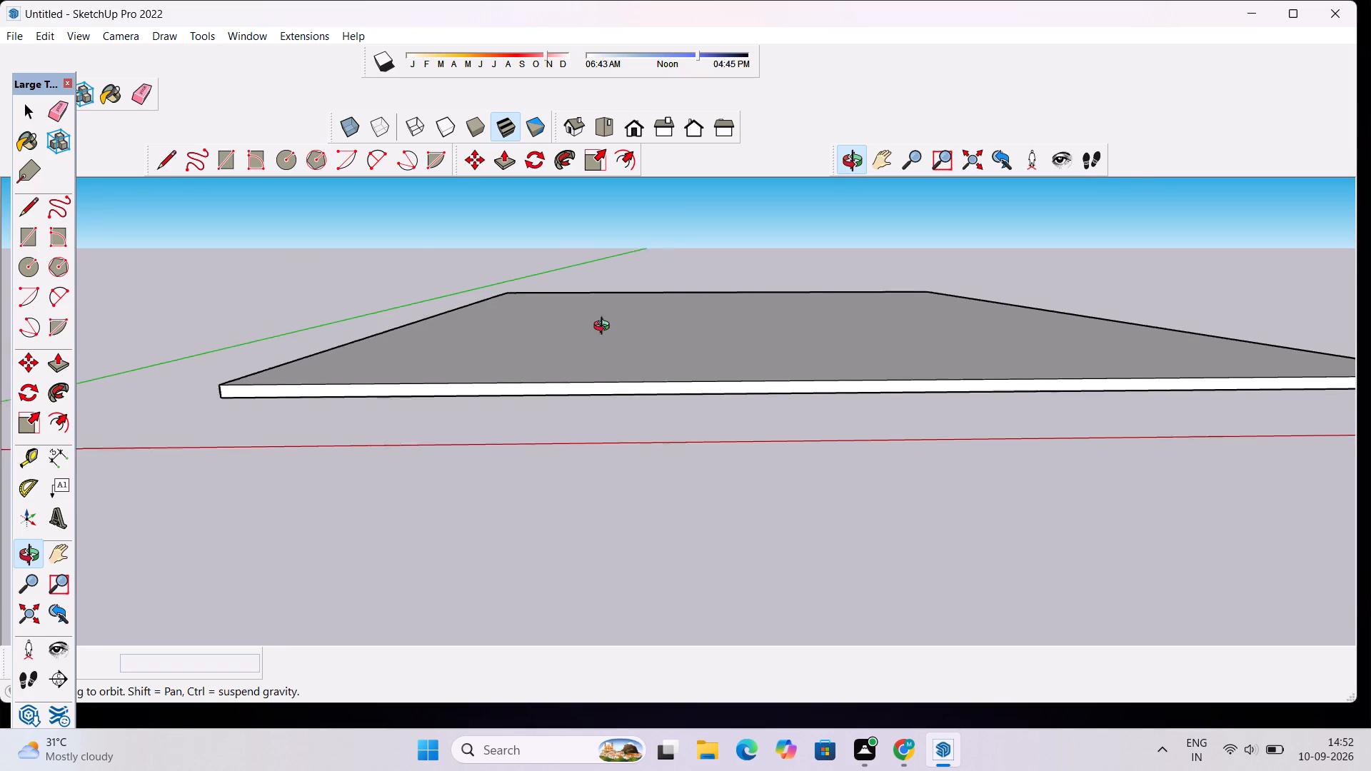
drag(605, 328, 658, 376)
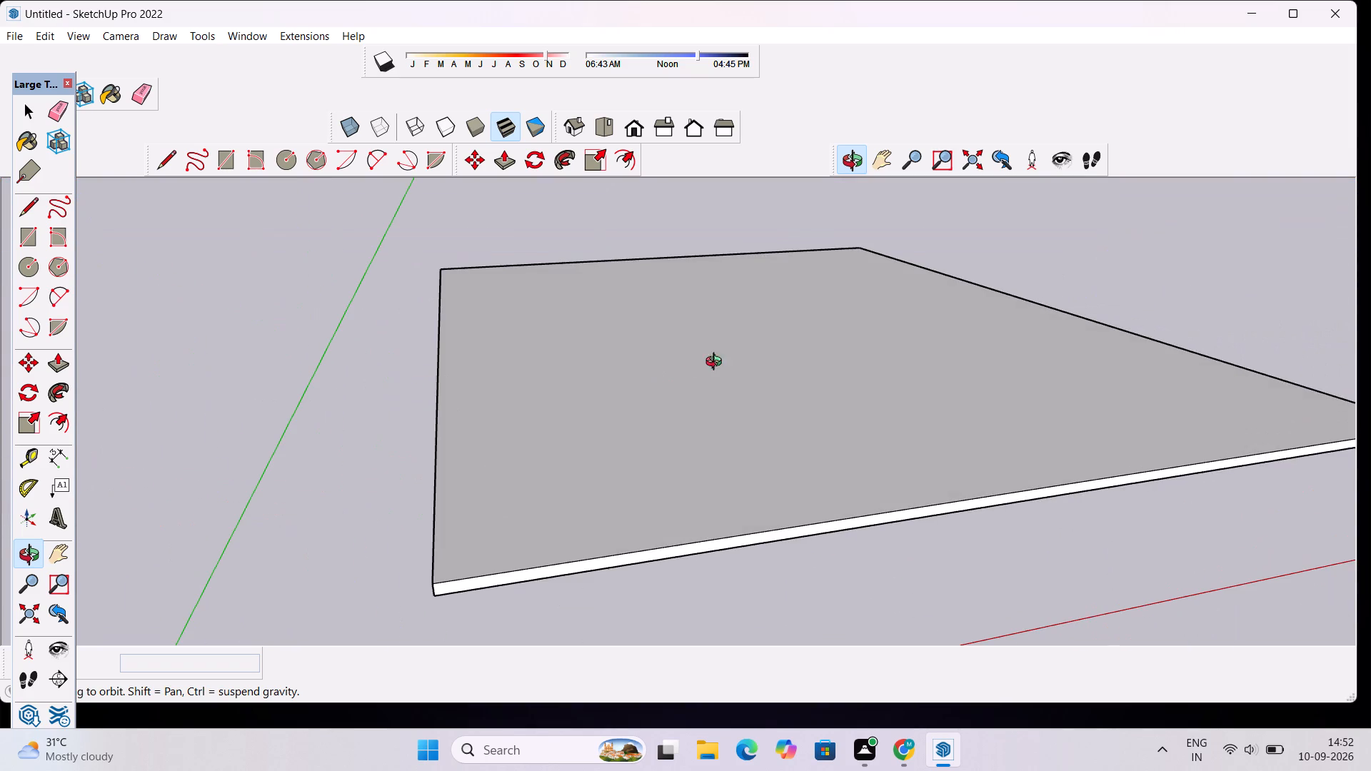
drag(717, 363, 653, 383)
drag(606, 380, 722, 322)
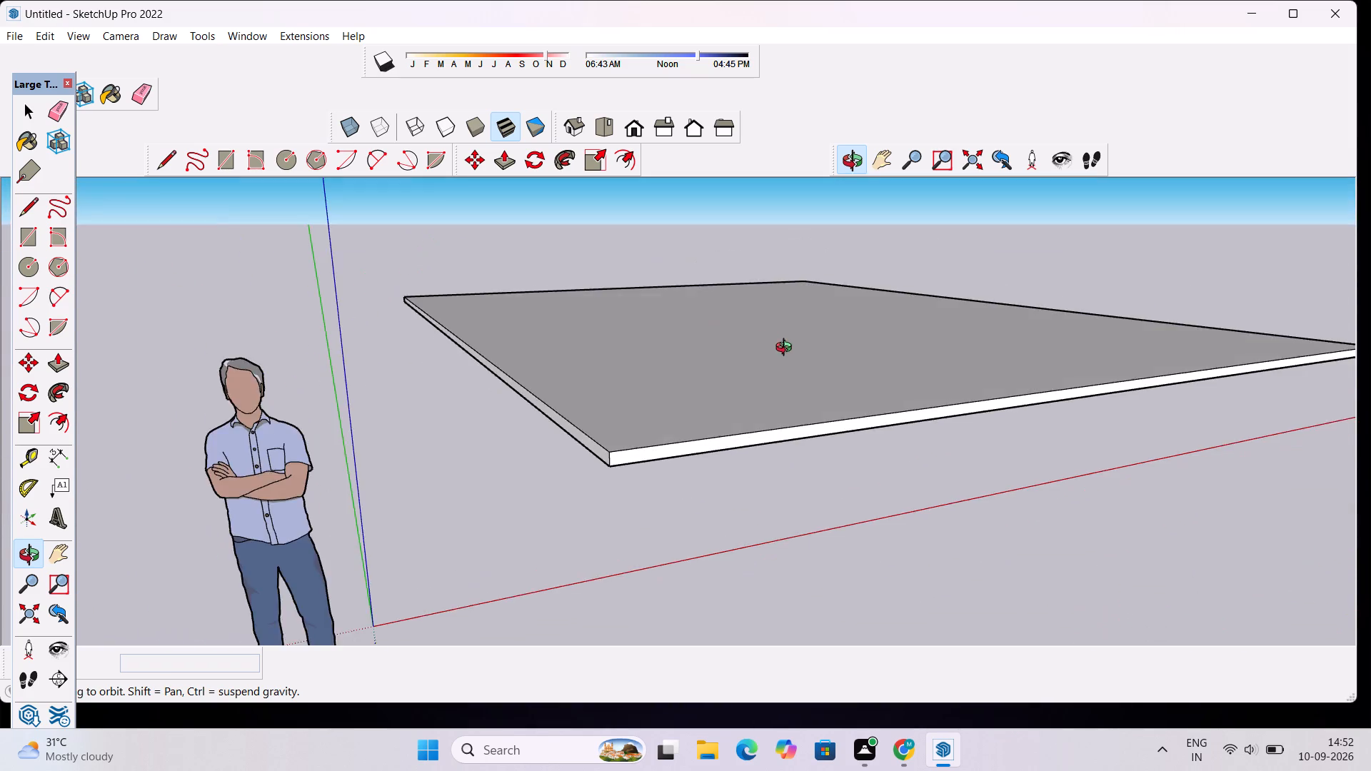
drag(800, 356, 655, 380)
scroll(651, 376, down, 9)
drag(772, 341, 785, 428)
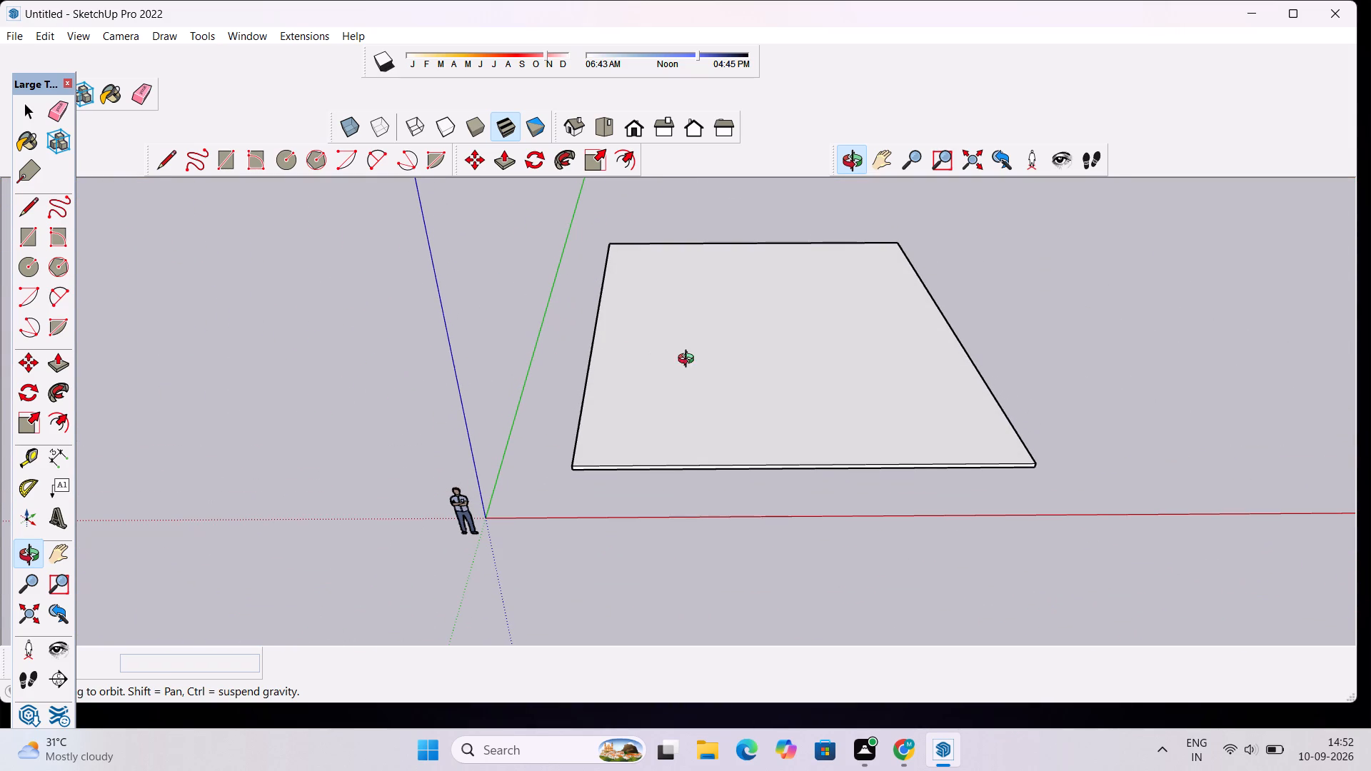
scroll(788, 301, up, 4)
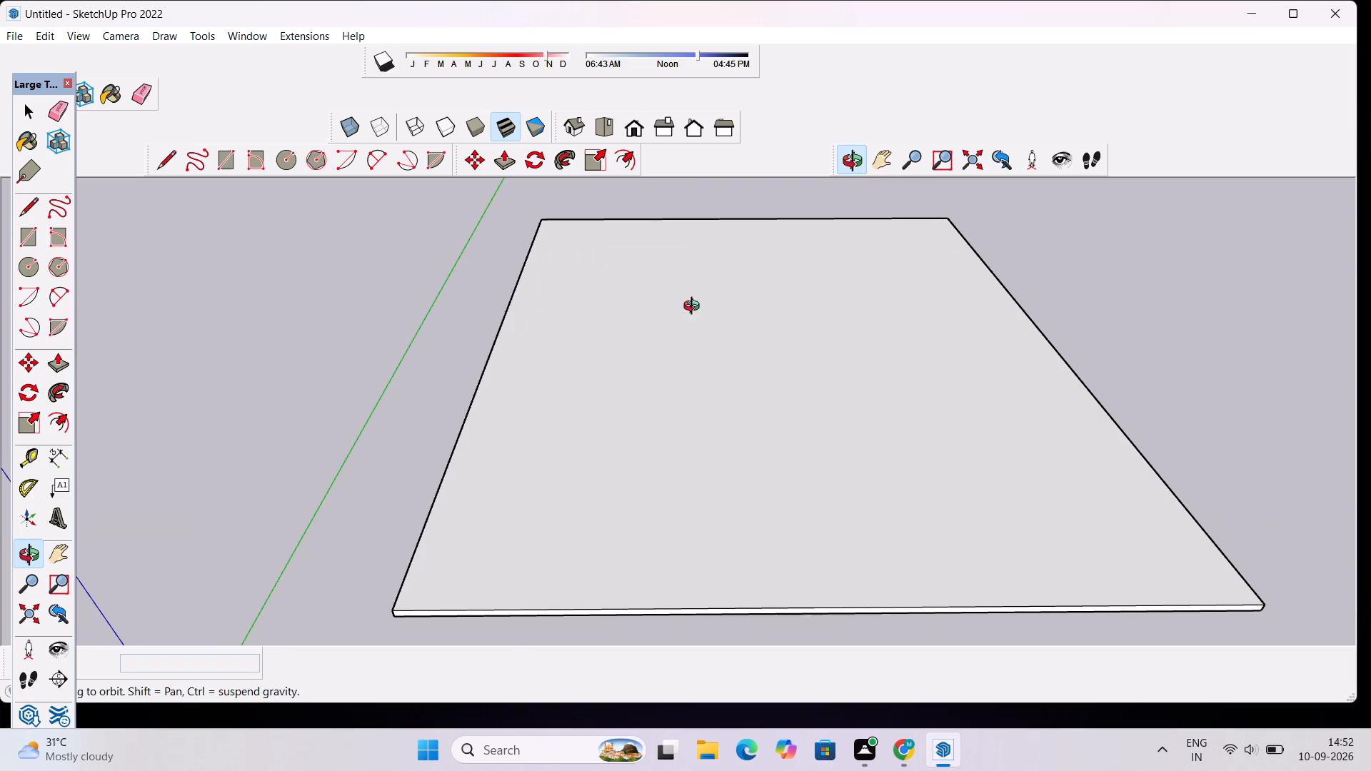
drag(496, 289, 573, 274)
scroll(591, 263, down, 10)
drag(730, 263, 658, 406)
scroll(648, 238, up, 4)
scroll(648, 238, down, 13)
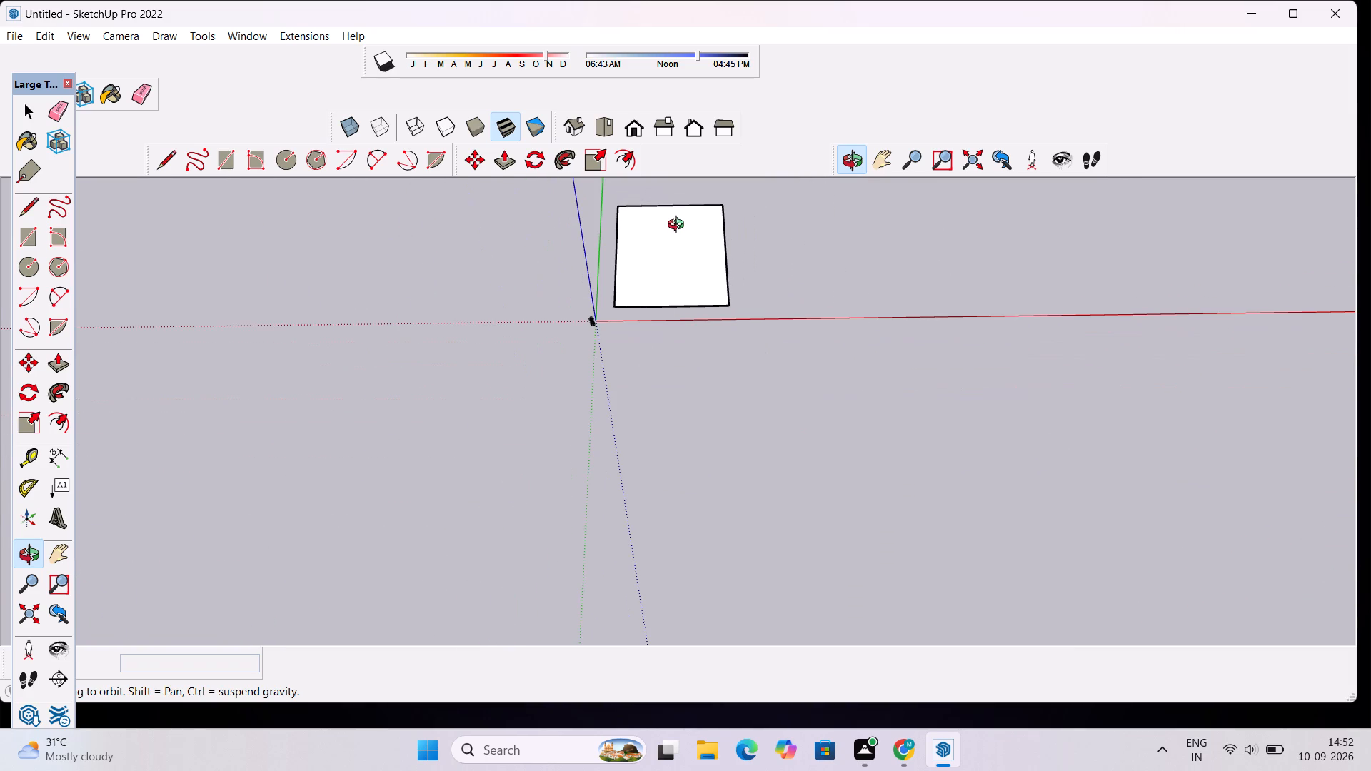
scroll(680, 231, down, 3)
scroll(722, 196, up, 14)
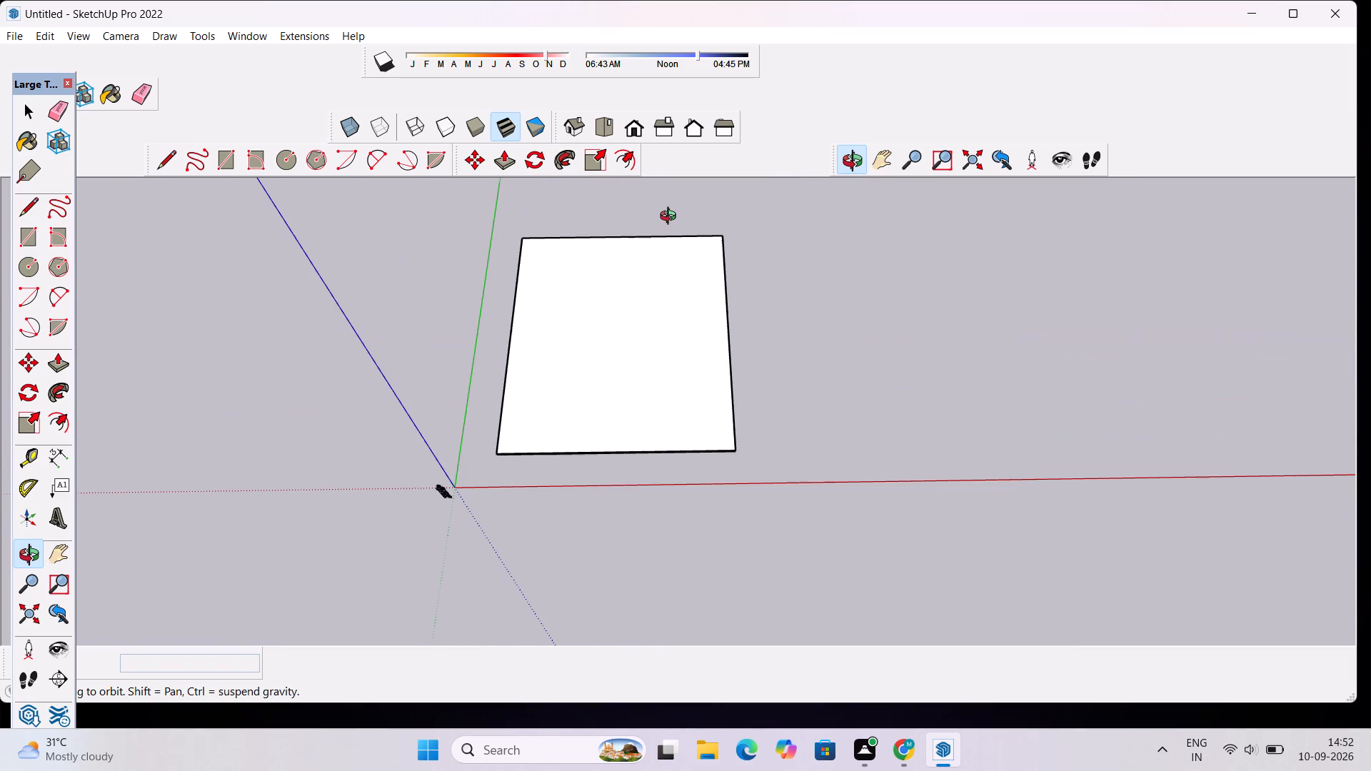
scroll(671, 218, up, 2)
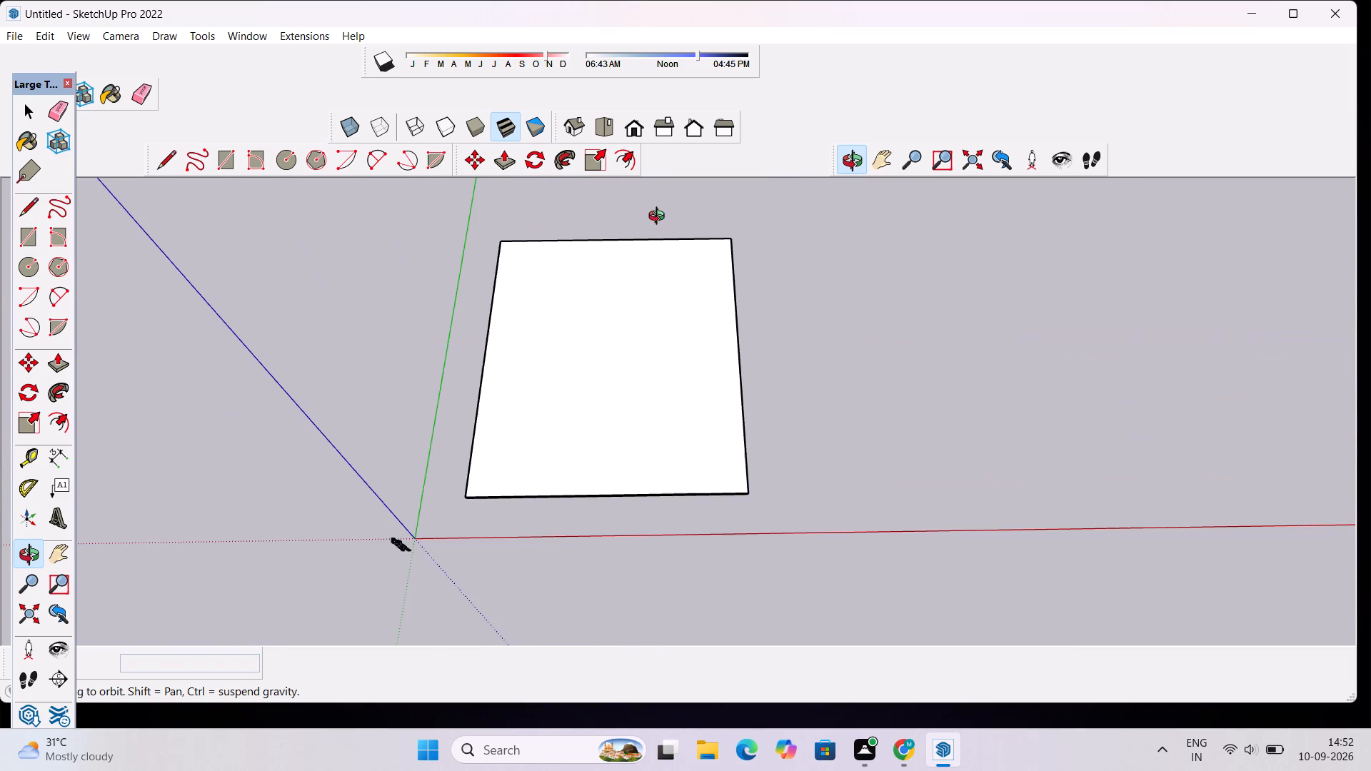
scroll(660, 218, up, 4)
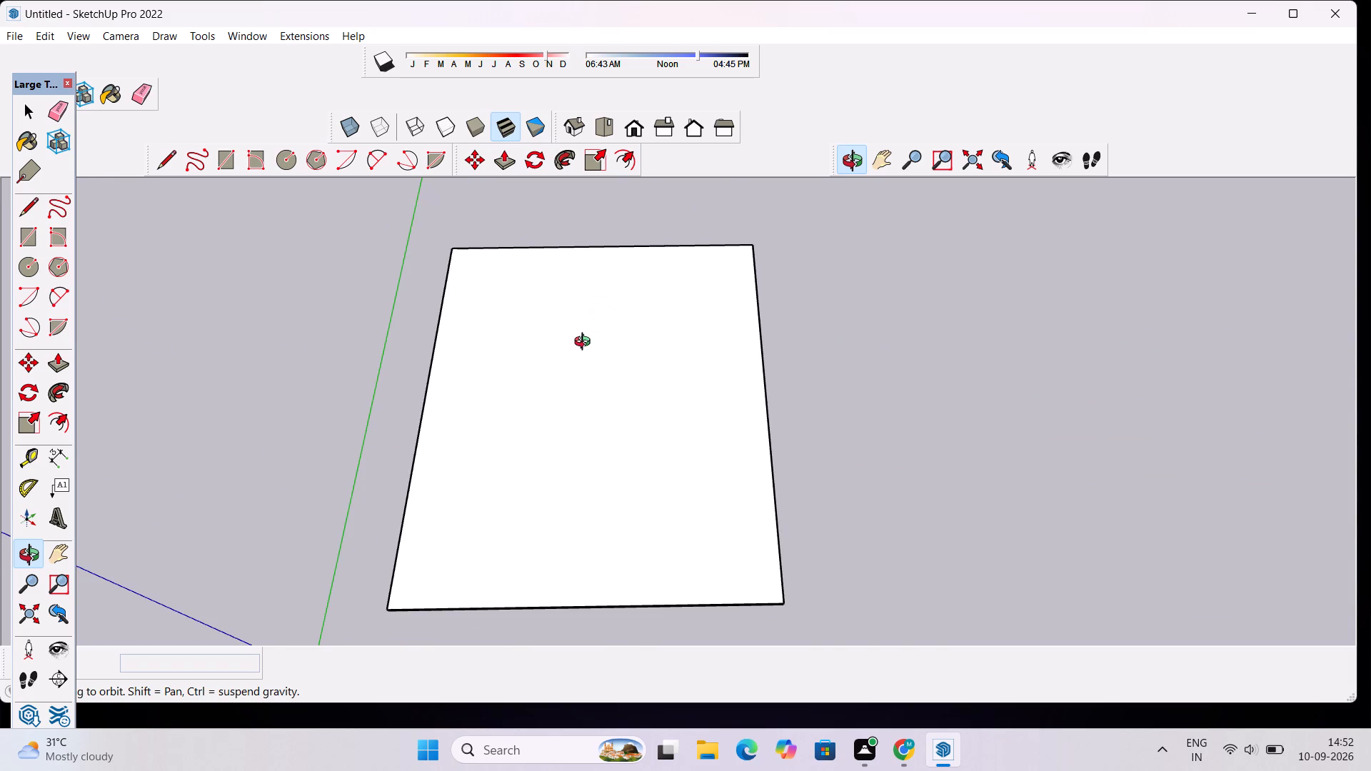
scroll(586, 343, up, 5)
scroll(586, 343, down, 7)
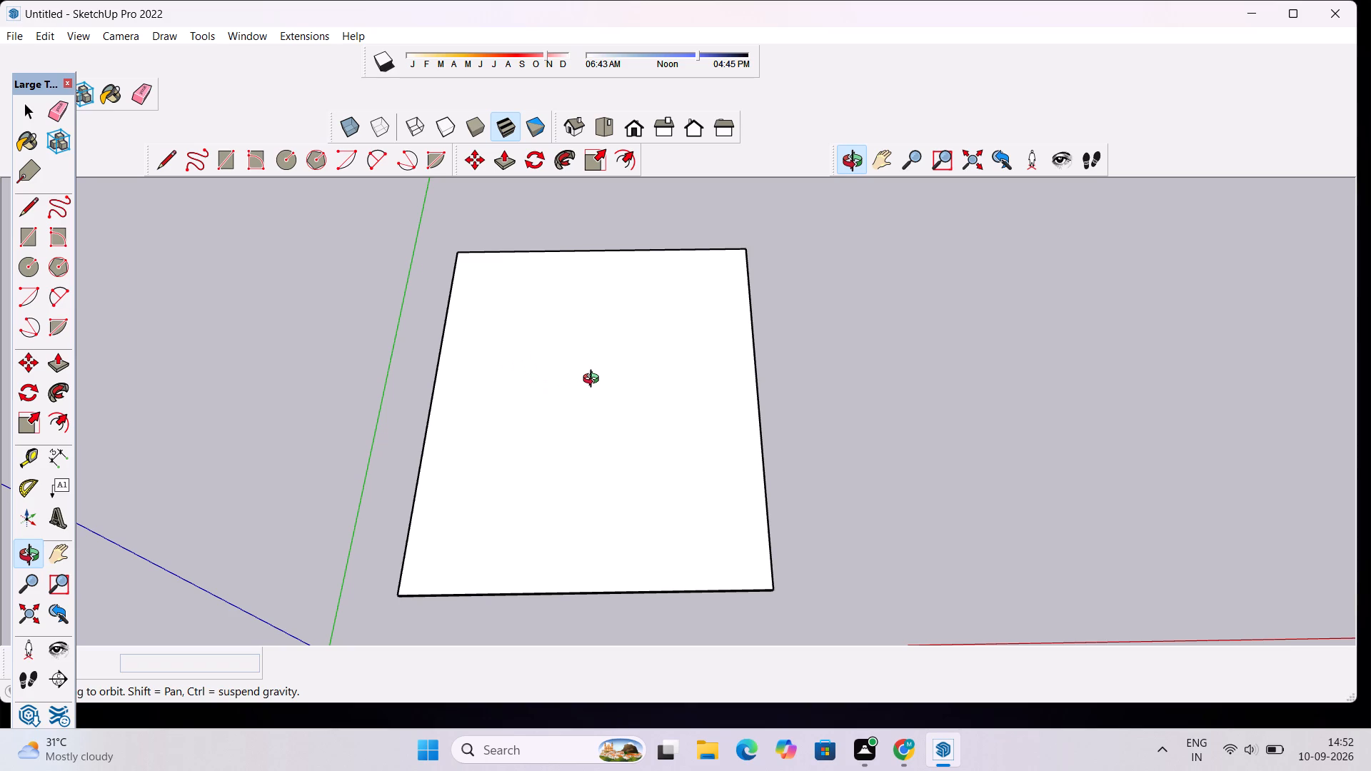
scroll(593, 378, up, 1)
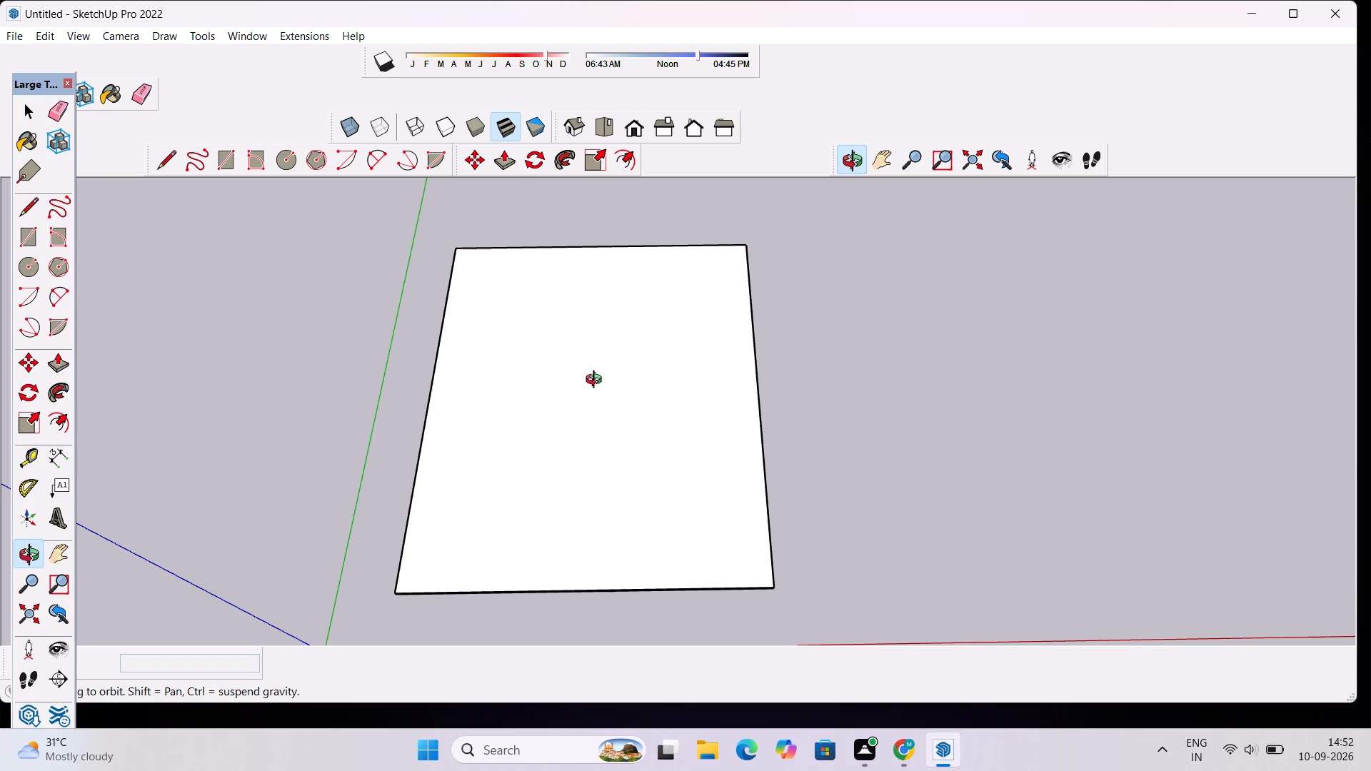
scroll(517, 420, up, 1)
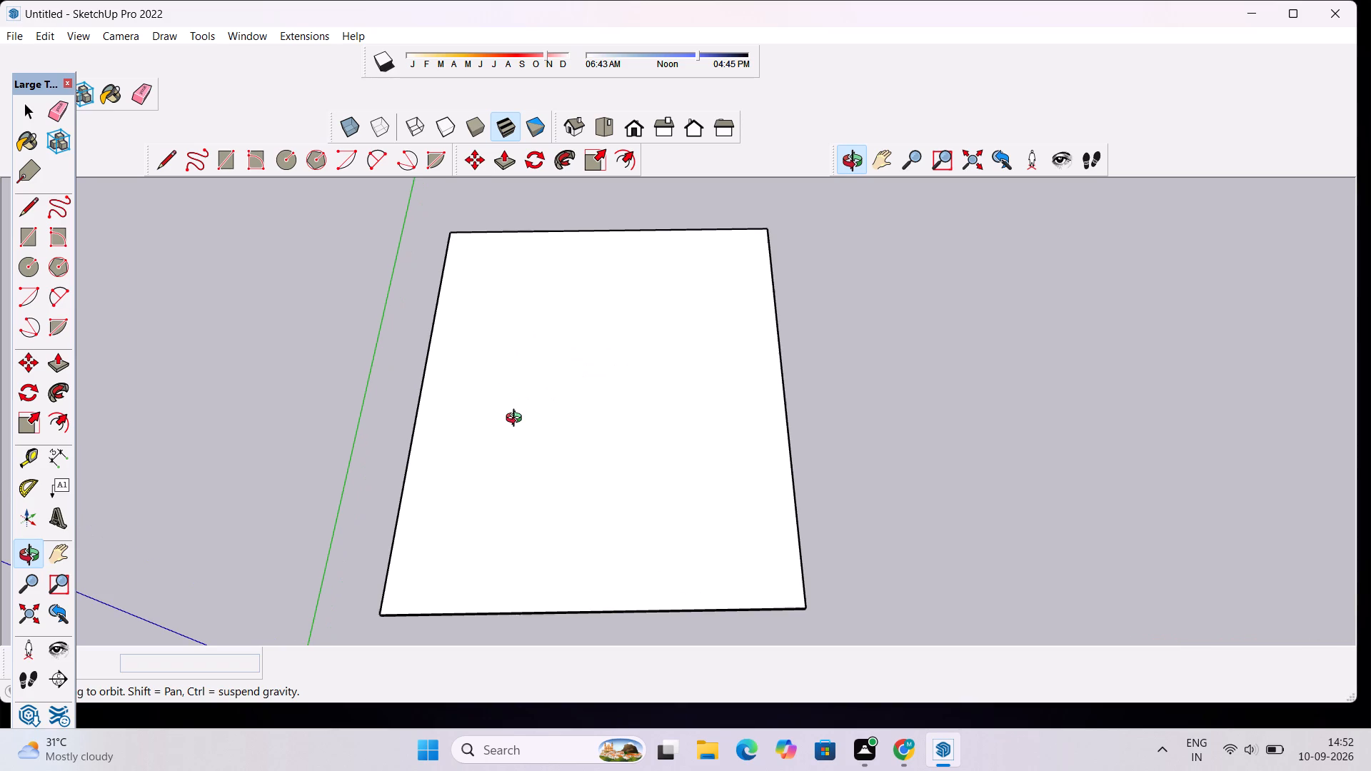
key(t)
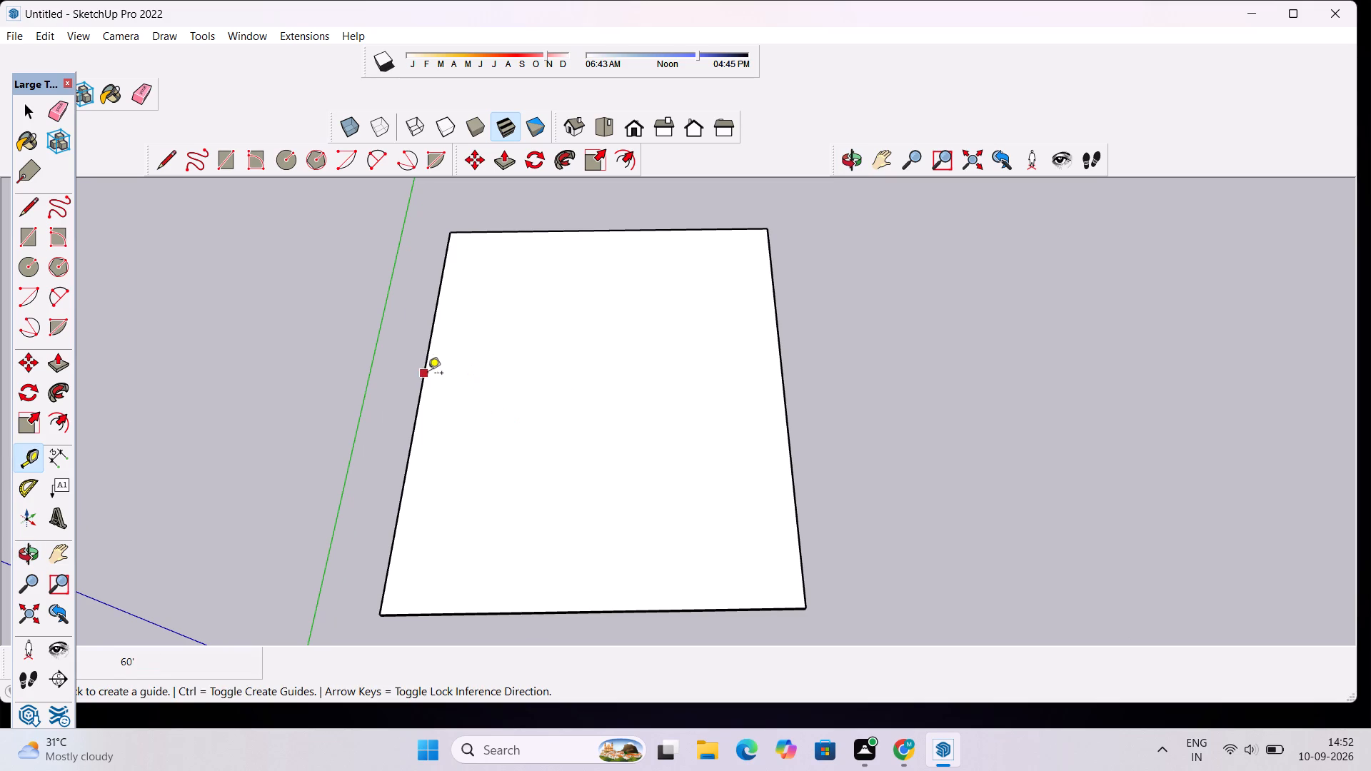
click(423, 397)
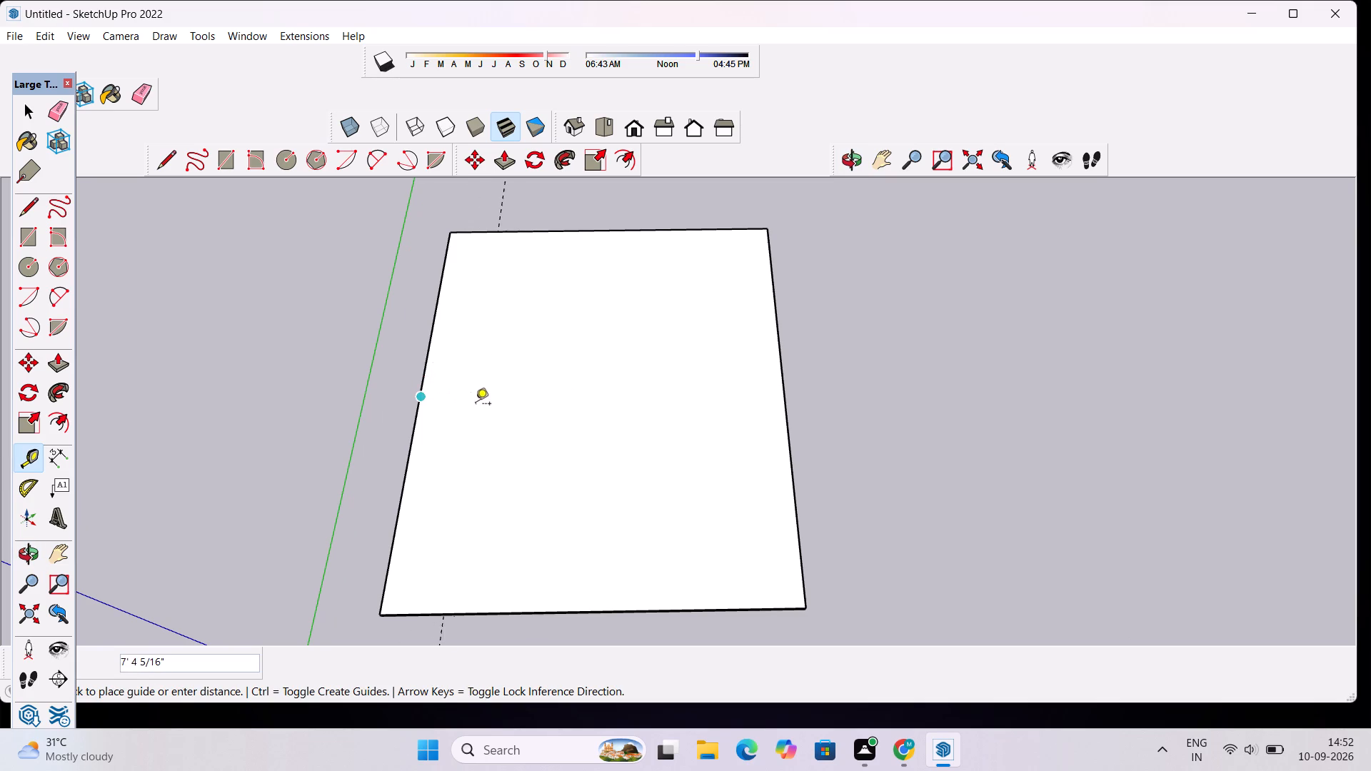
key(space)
Place a guide line 9" inward from the slab's 60' top edge nearest the green axis, using the Tape Measure.
scroll(398, 379, up, 9)
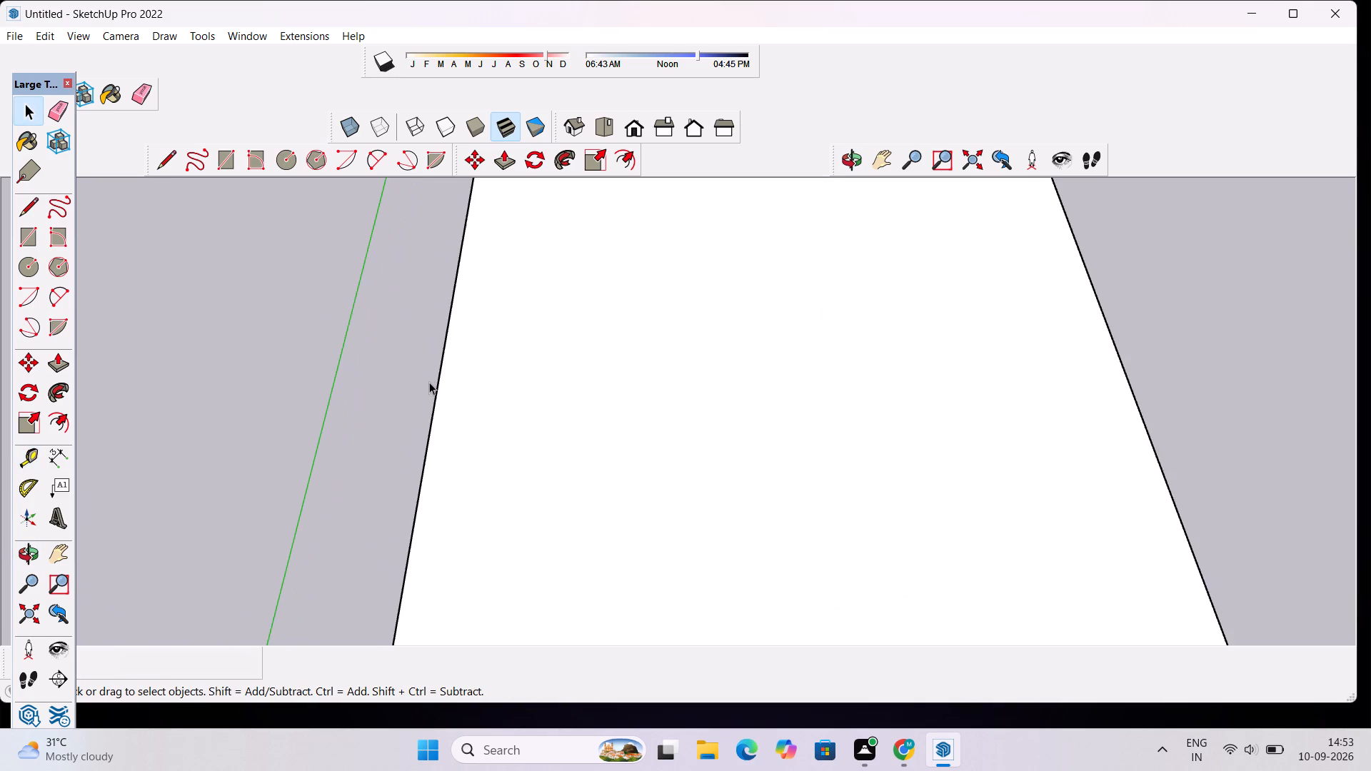
scroll(429, 382, up, 9)
key(t)
scroll(443, 402, up, 3)
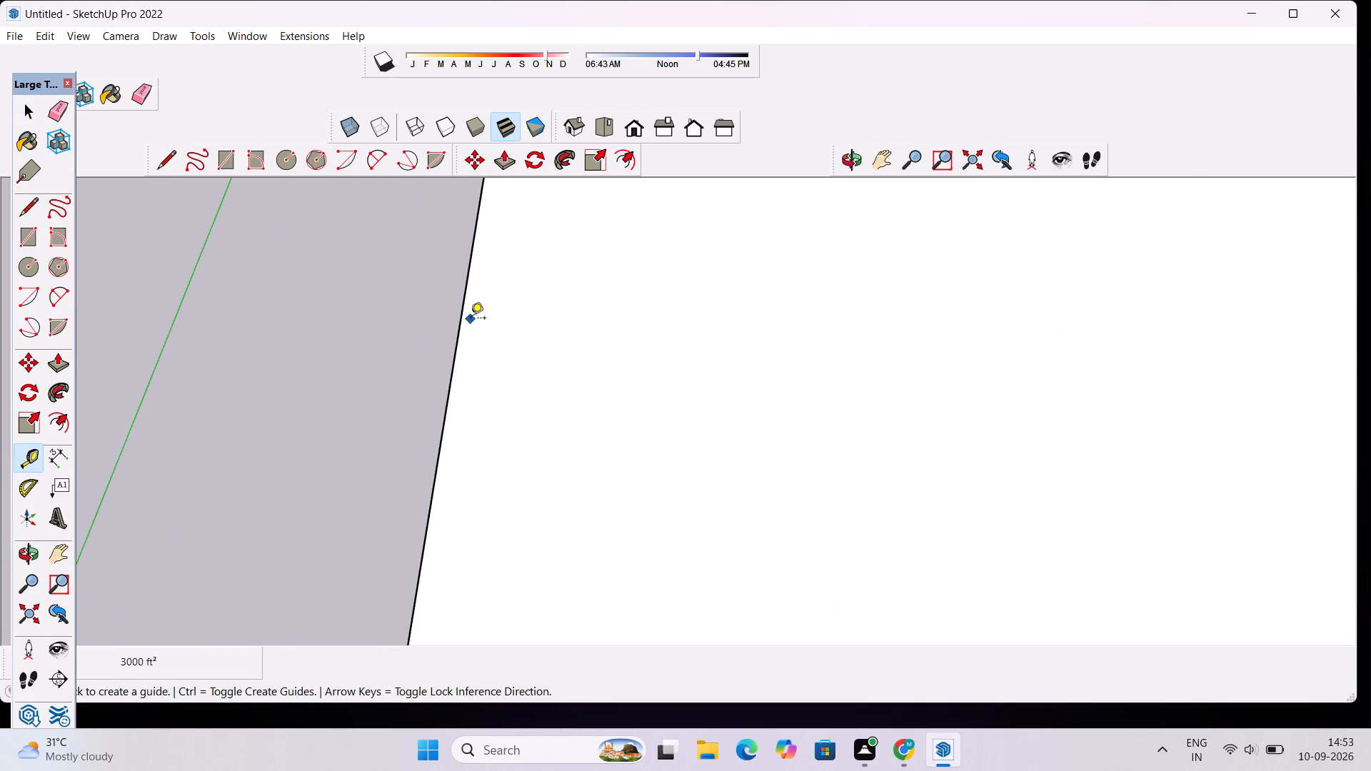
scroll(464, 348, down, 2)
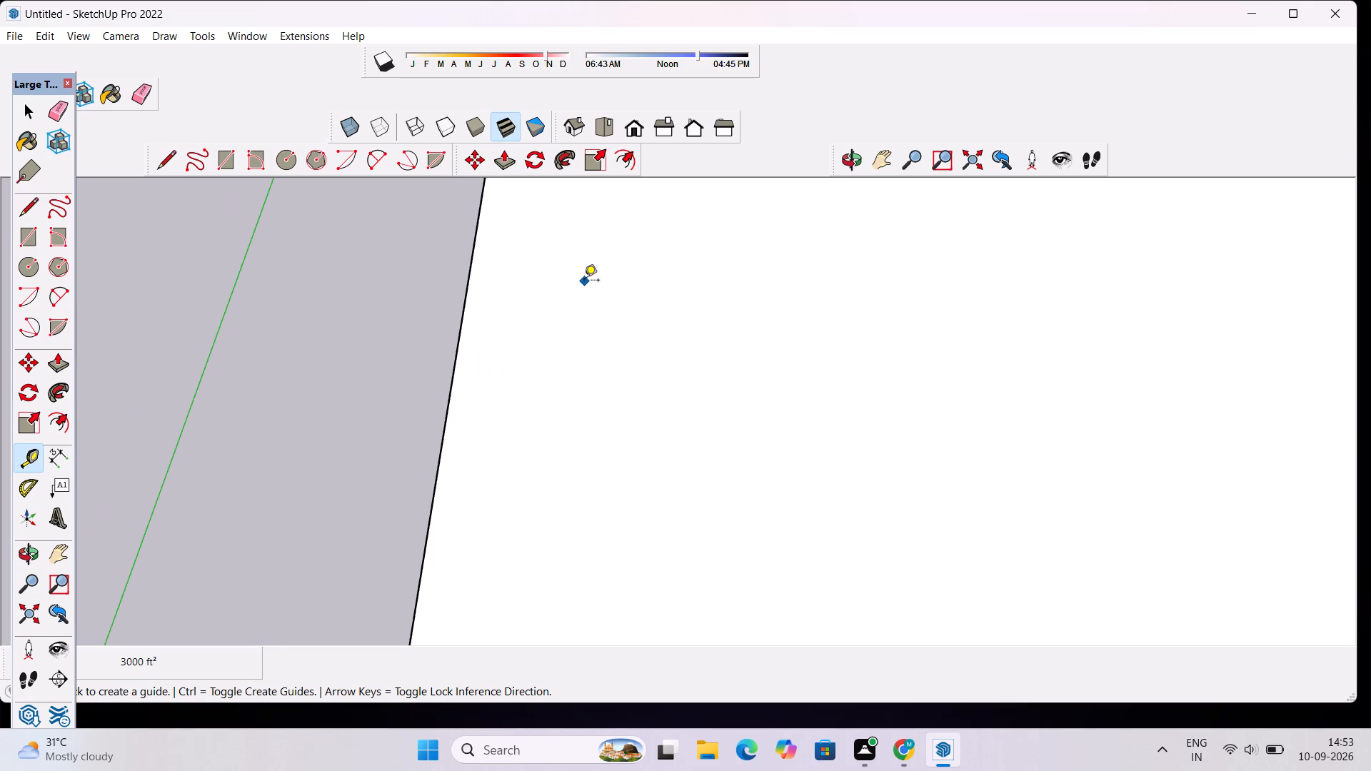
scroll(486, 313, down, 3)
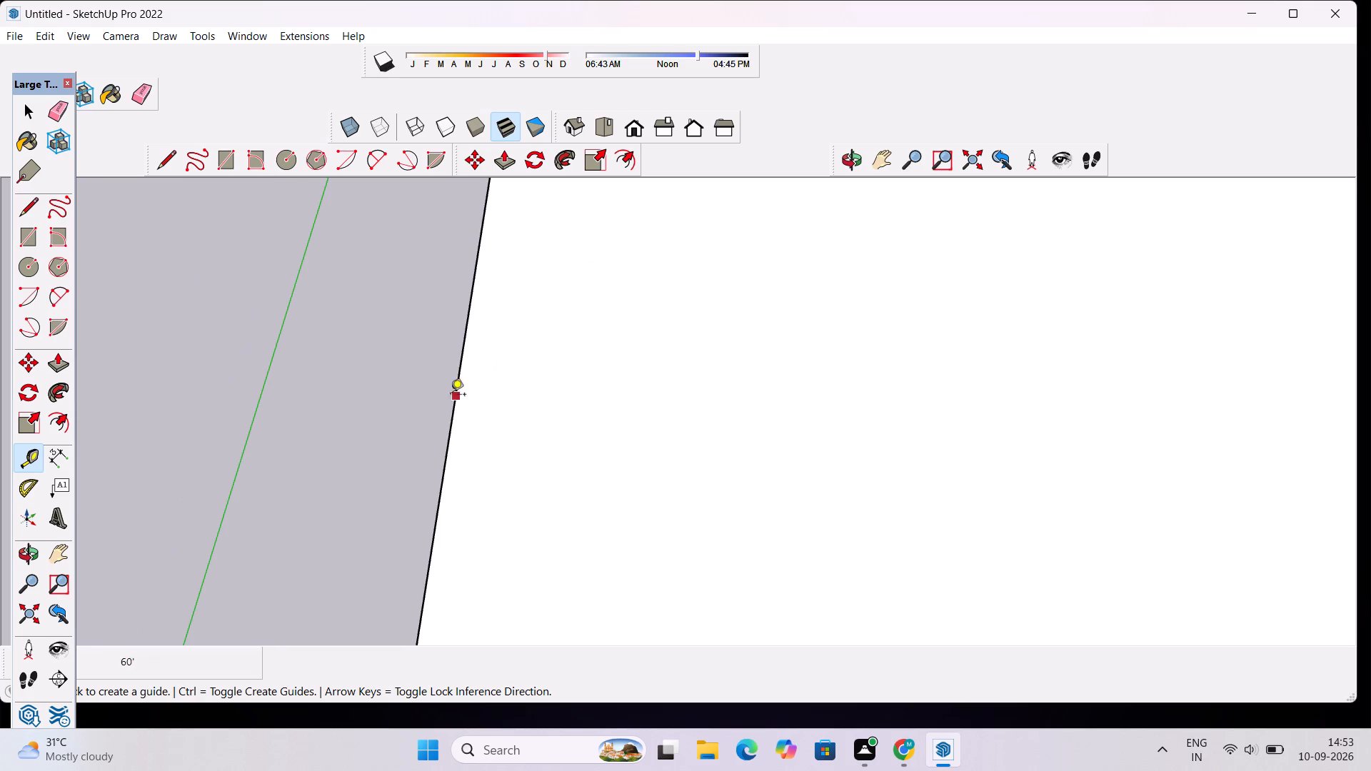
scroll(451, 407, up, 3)
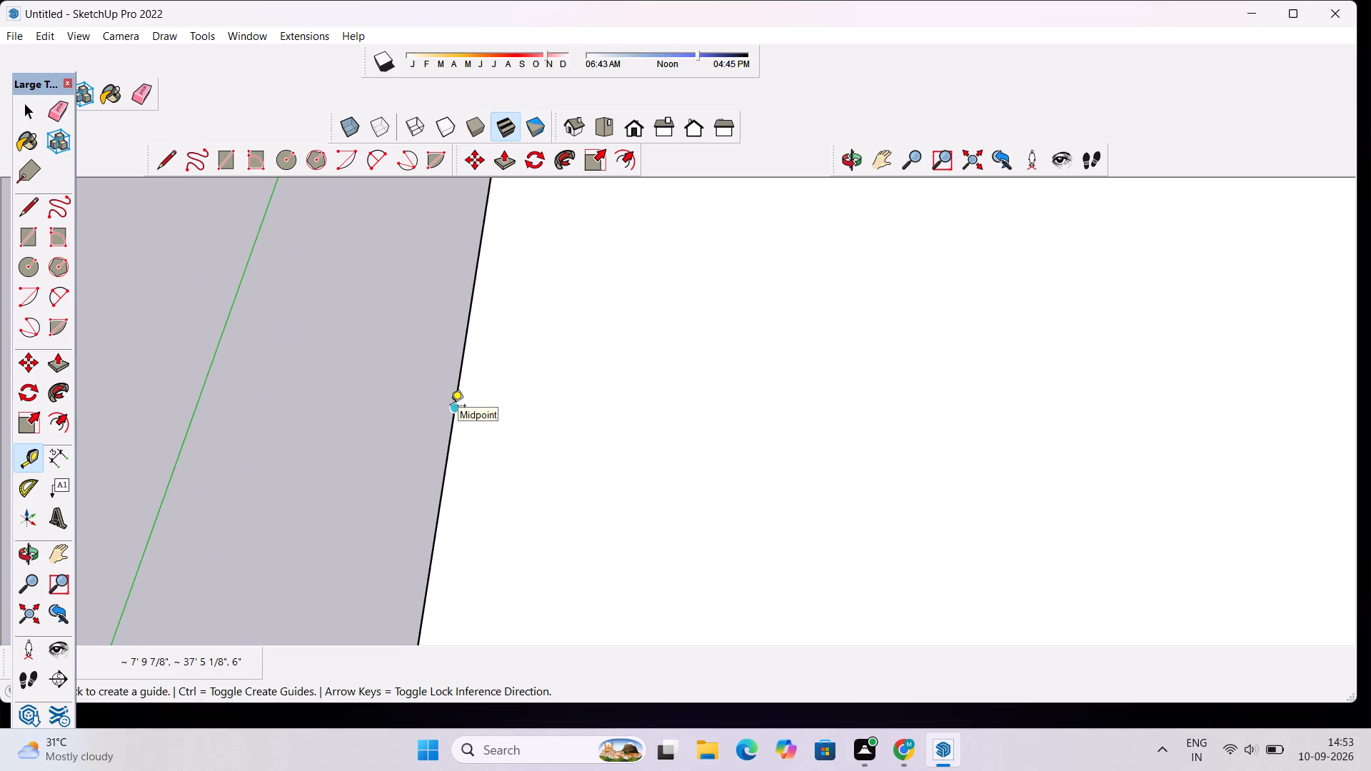
scroll(451, 407, up, 1)
scroll(451, 407, down, 4)
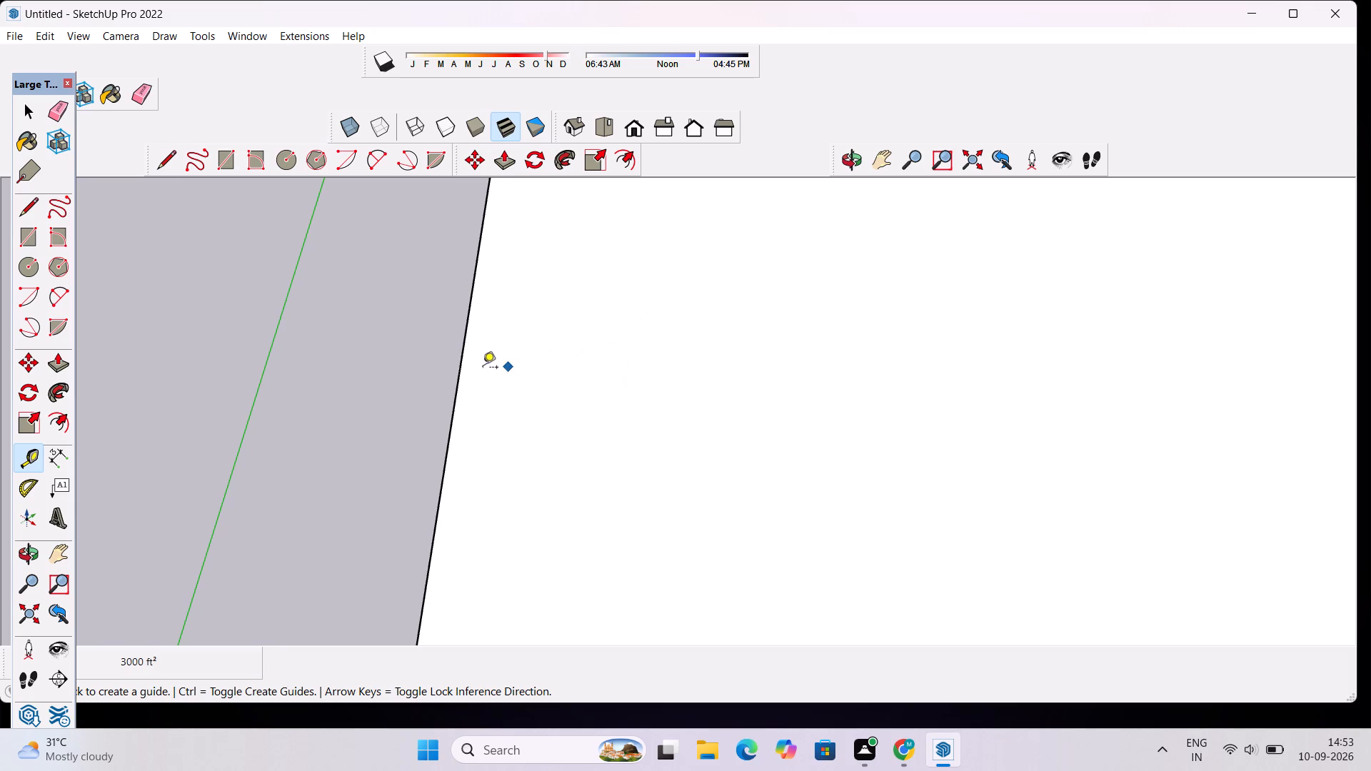
click(456, 409)
scroll(488, 410, down, 2)
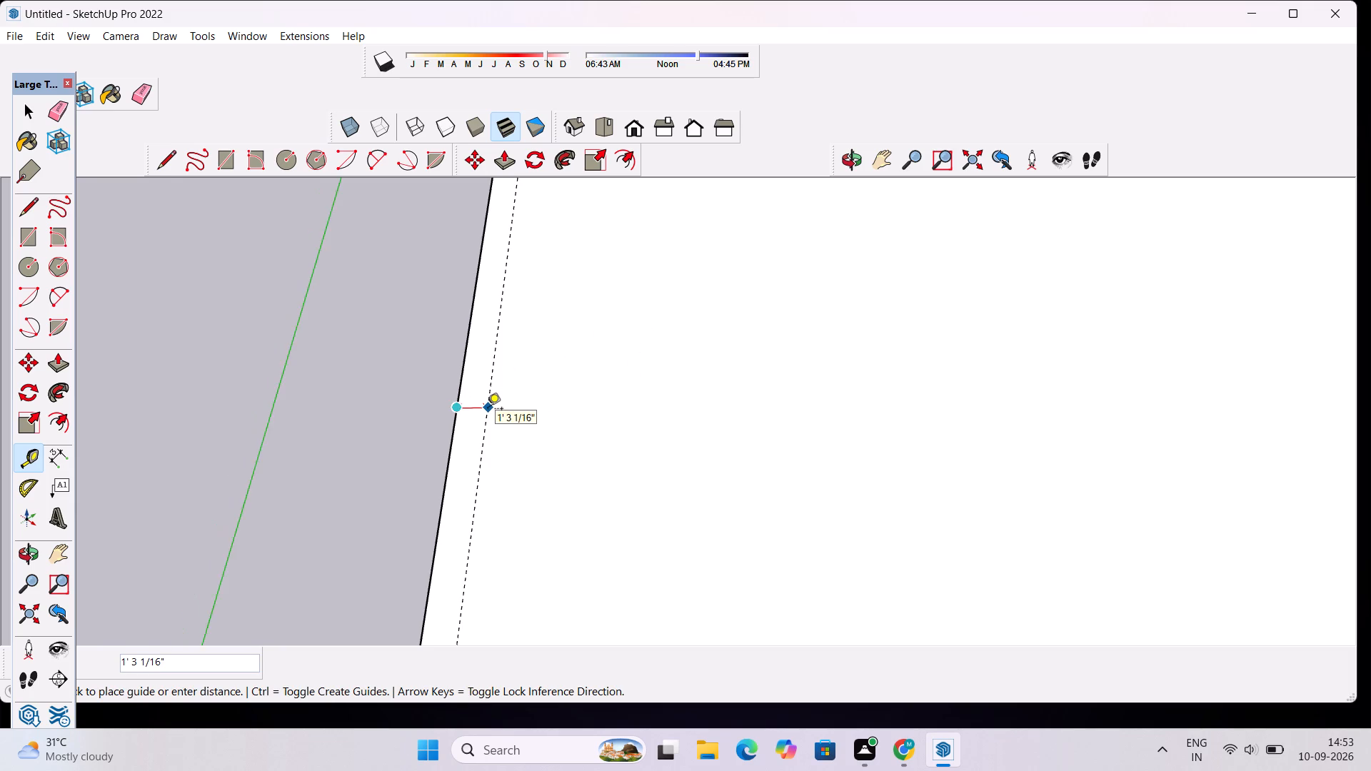
scroll(488, 410, down, 2)
text(9")
key(Return)
Place a guide line 9" inward from the slab's 50' top edge farthest from the red axis.
scroll(488, 410, down, 9)
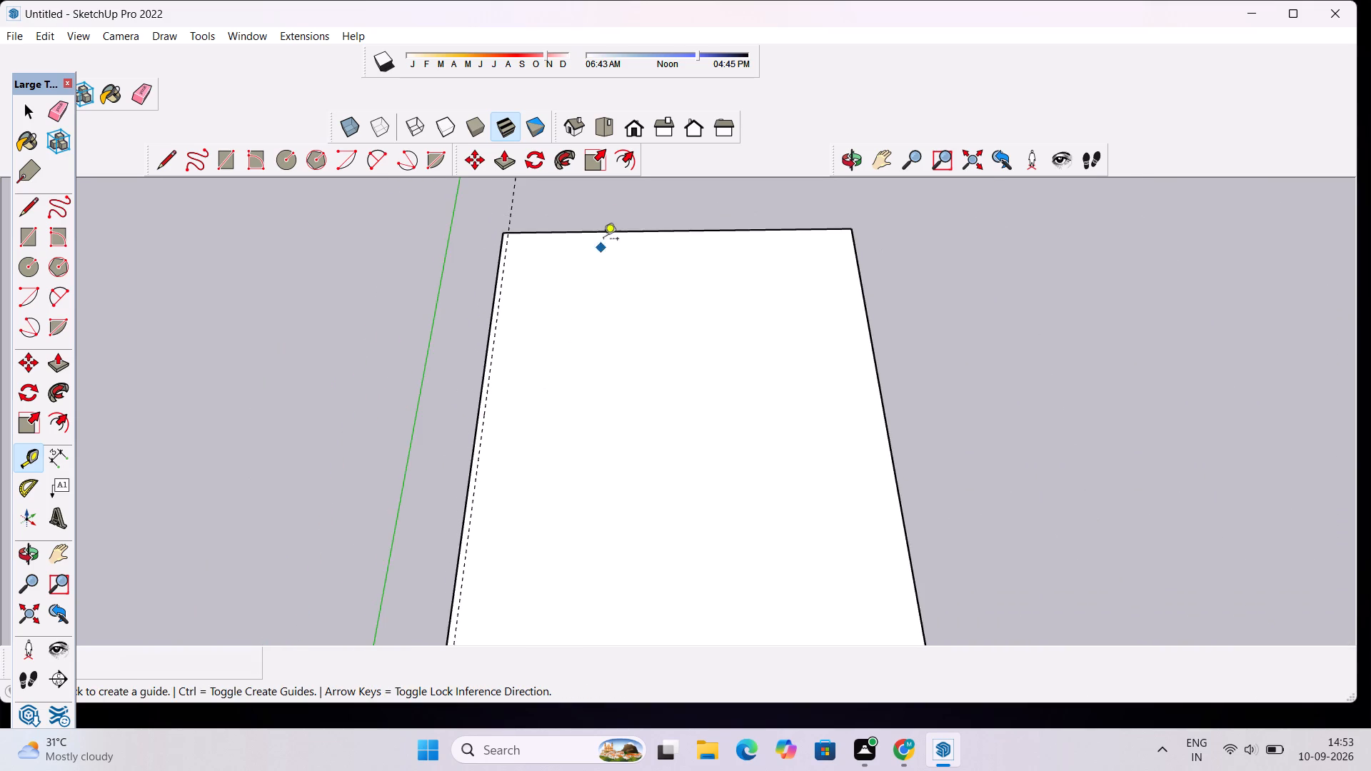
scroll(609, 226, up, 10)
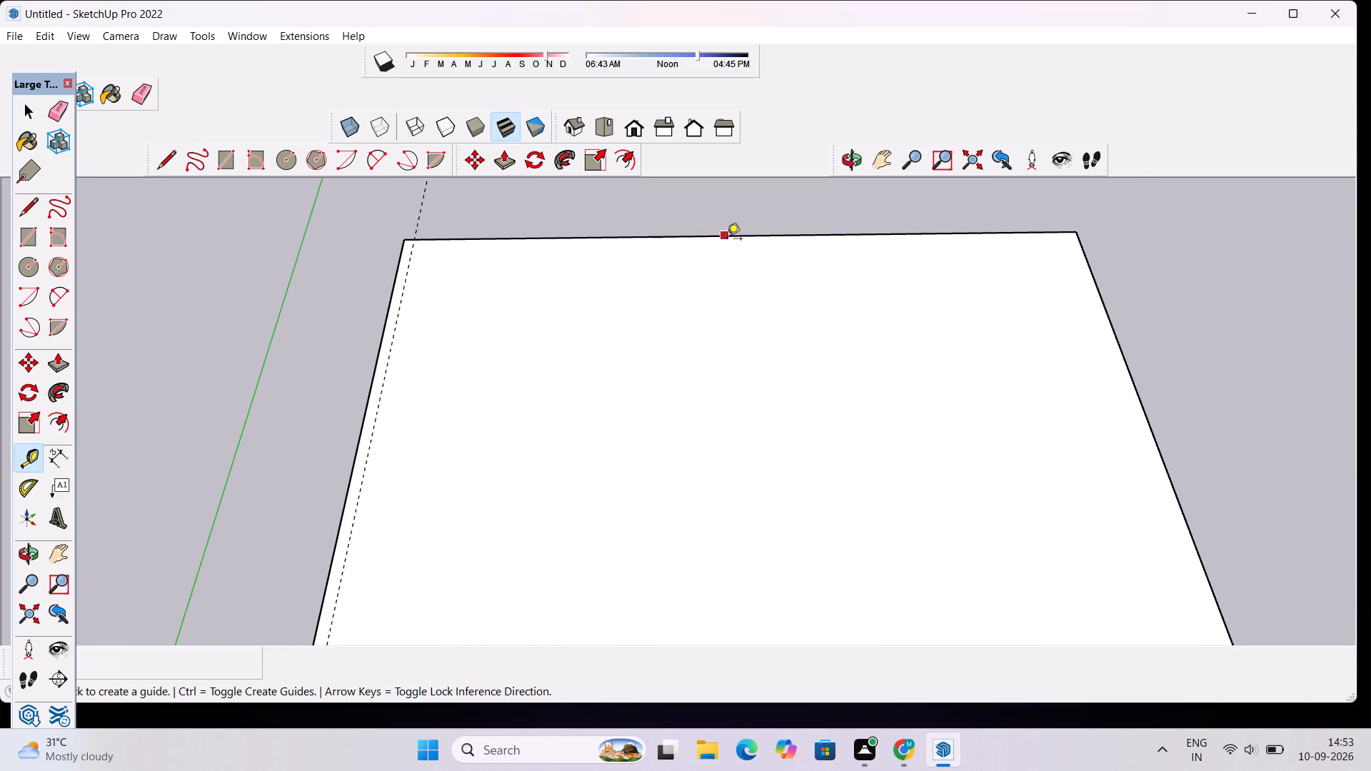
click(744, 240)
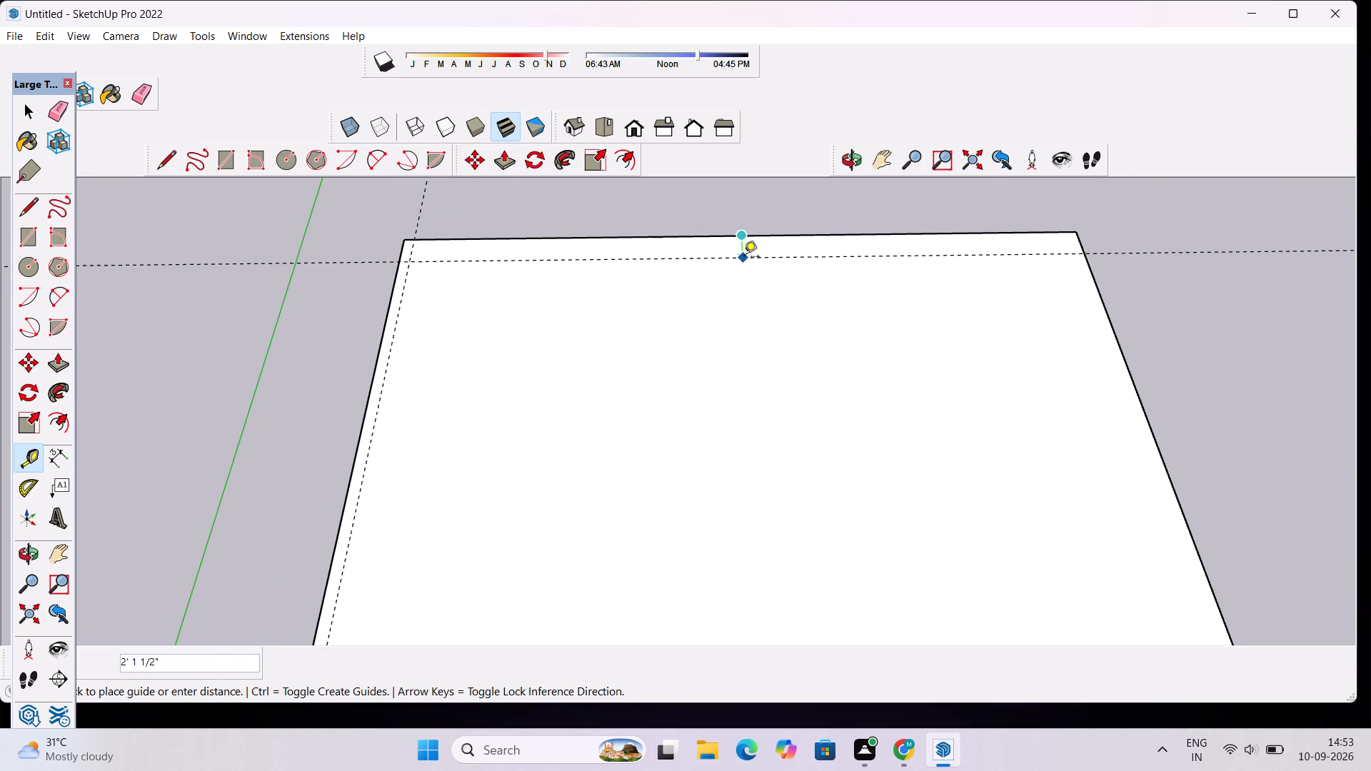
scroll(744, 258, up, 2)
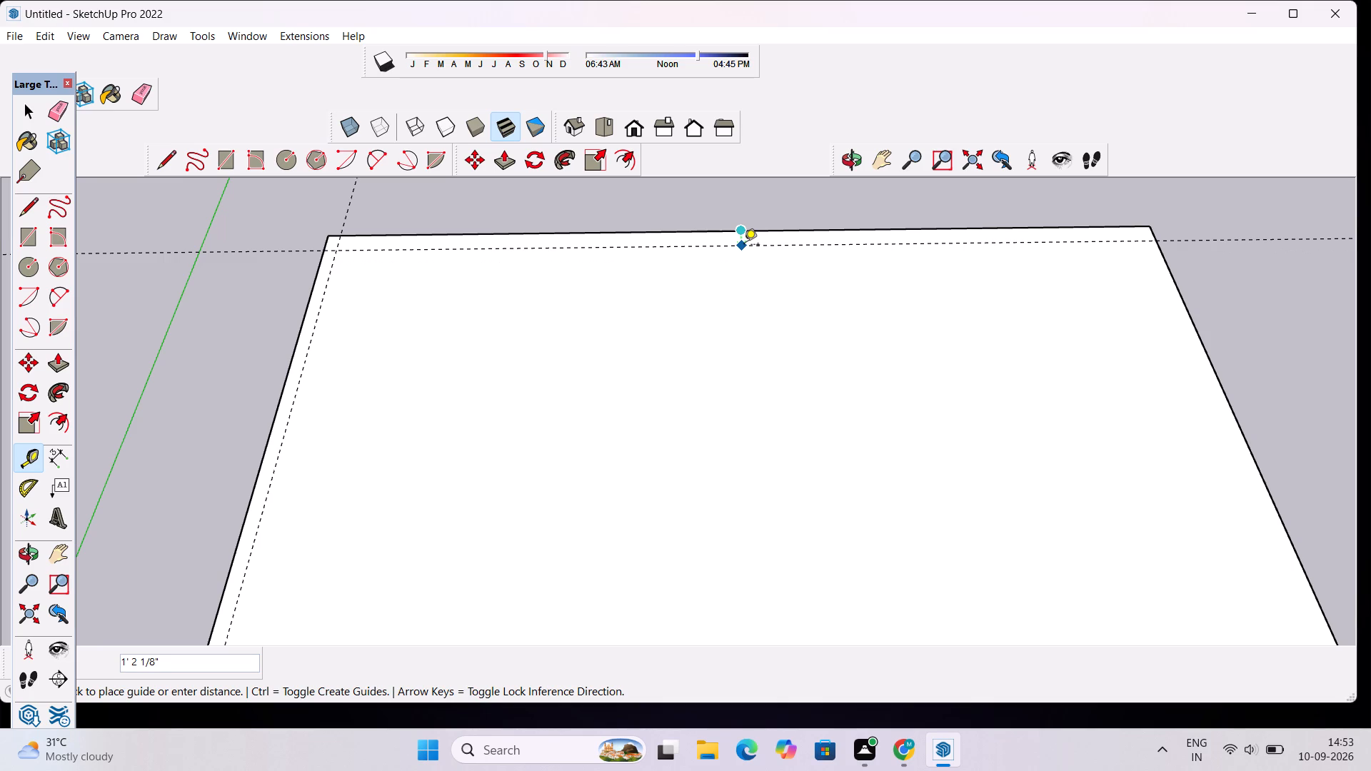
scroll(745, 247, up, 4)
scroll(745, 247, down, 2)
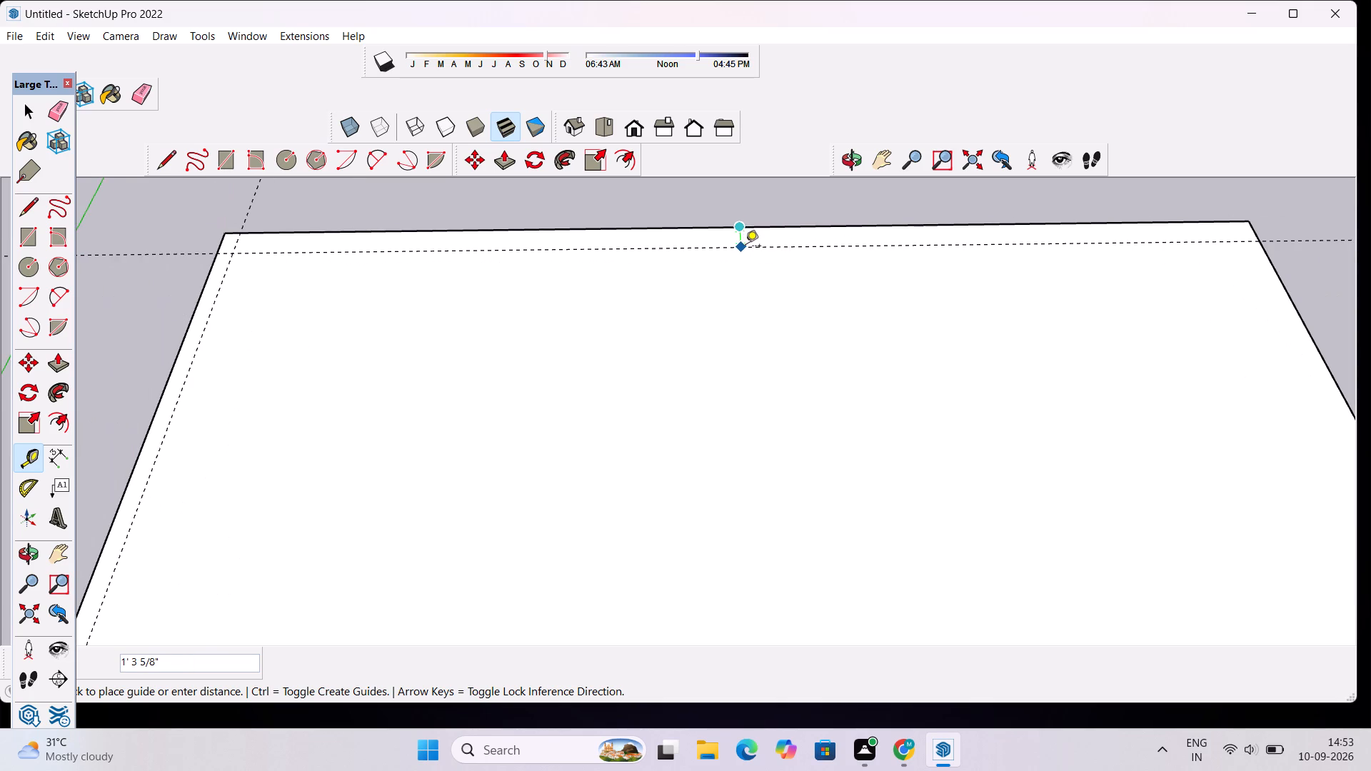
text(9")
key(Return)
Place a guide line 9" inward from the slab's 60' top edge farthest from the green axis.
scroll(752, 250, down, 3)
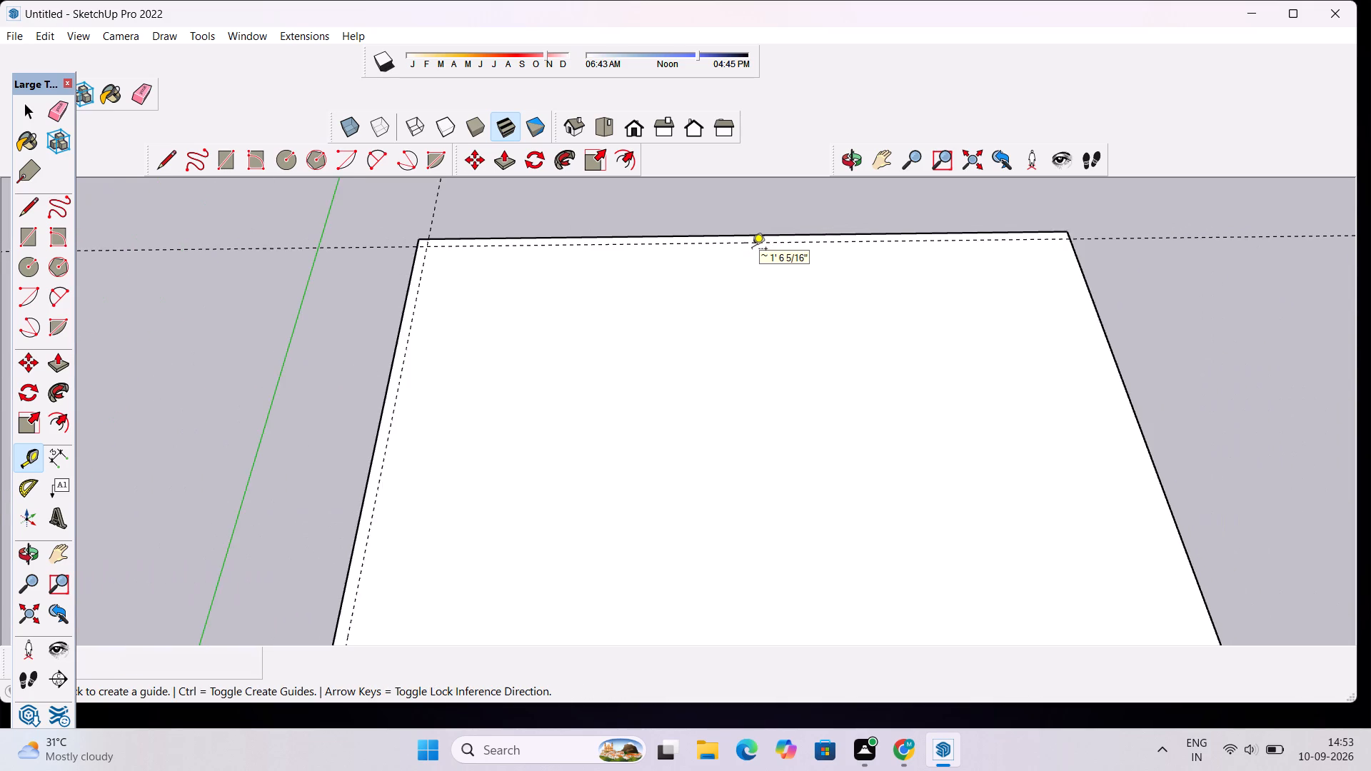
scroll(752, 250, down, 6)
scroll(1091, 343, down, 4)
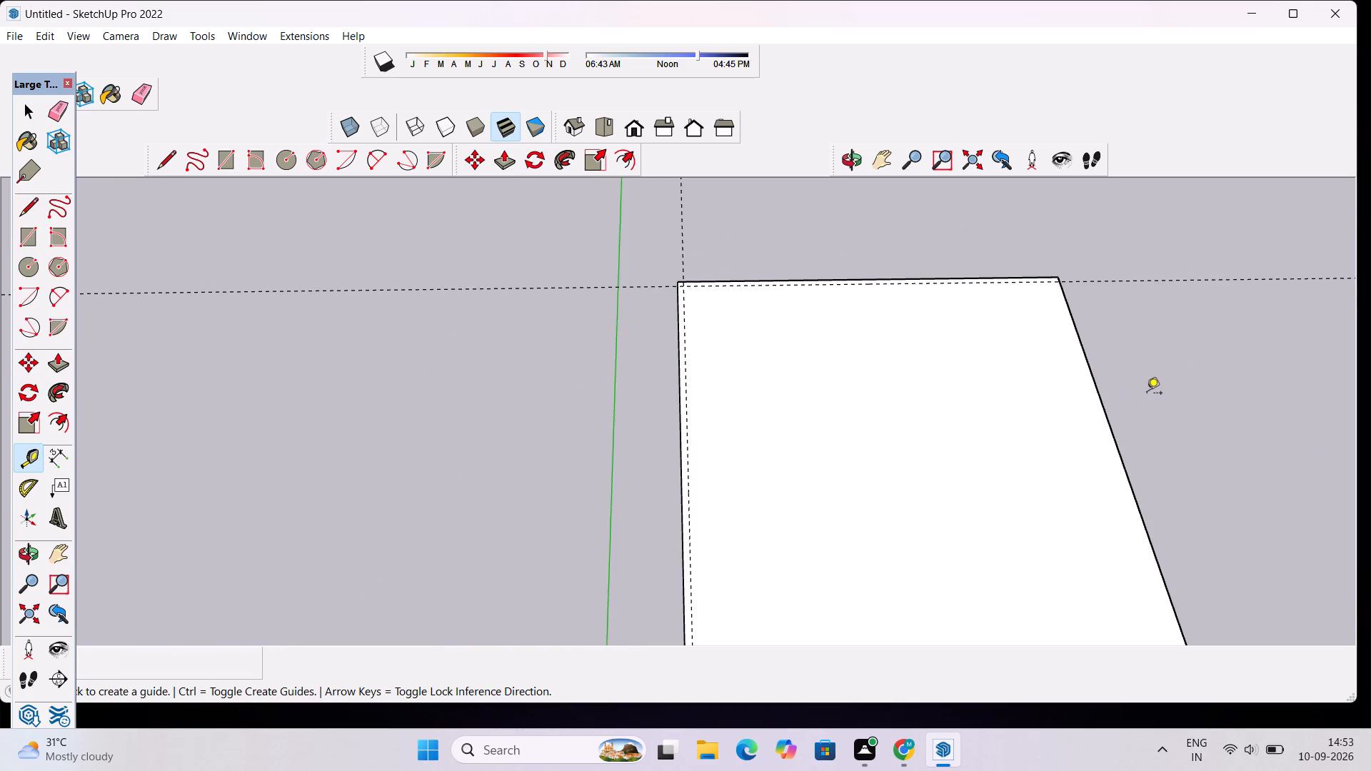
scroll(1147, 392, up, 4)
scroll(1100, 446, up, 5)
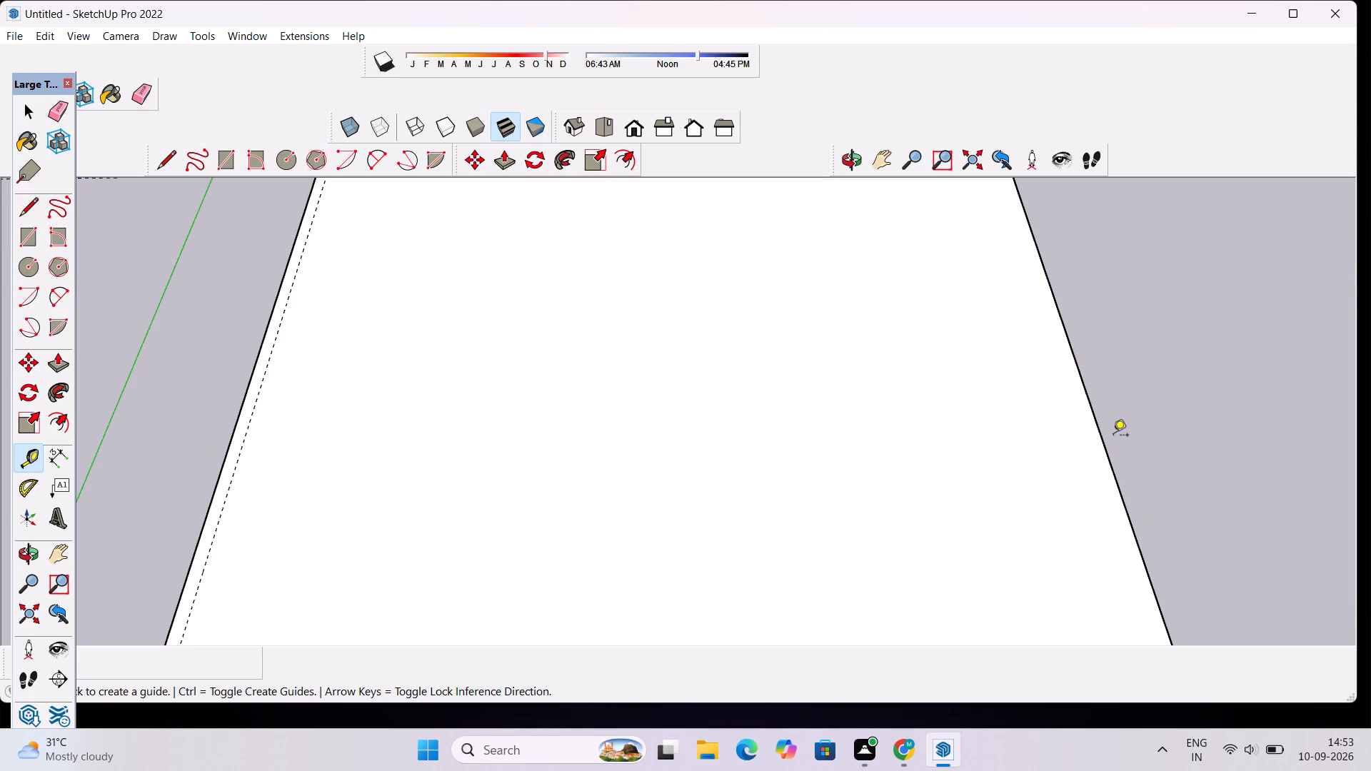
scroll(1113, 436, down, 9)
scroll(1148, 484, up, 4)
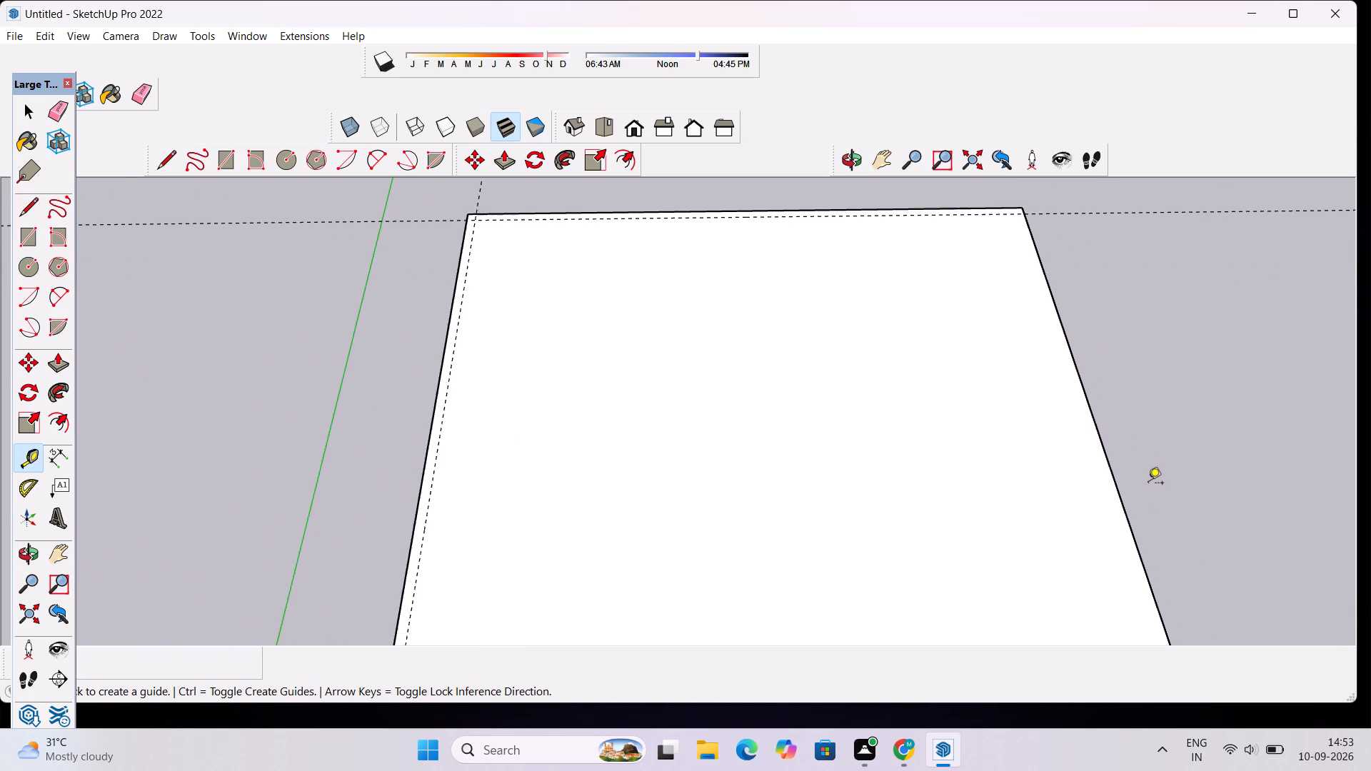
scroll(1090, 398, up, 5)
scroll(1090, 398, down, 5)
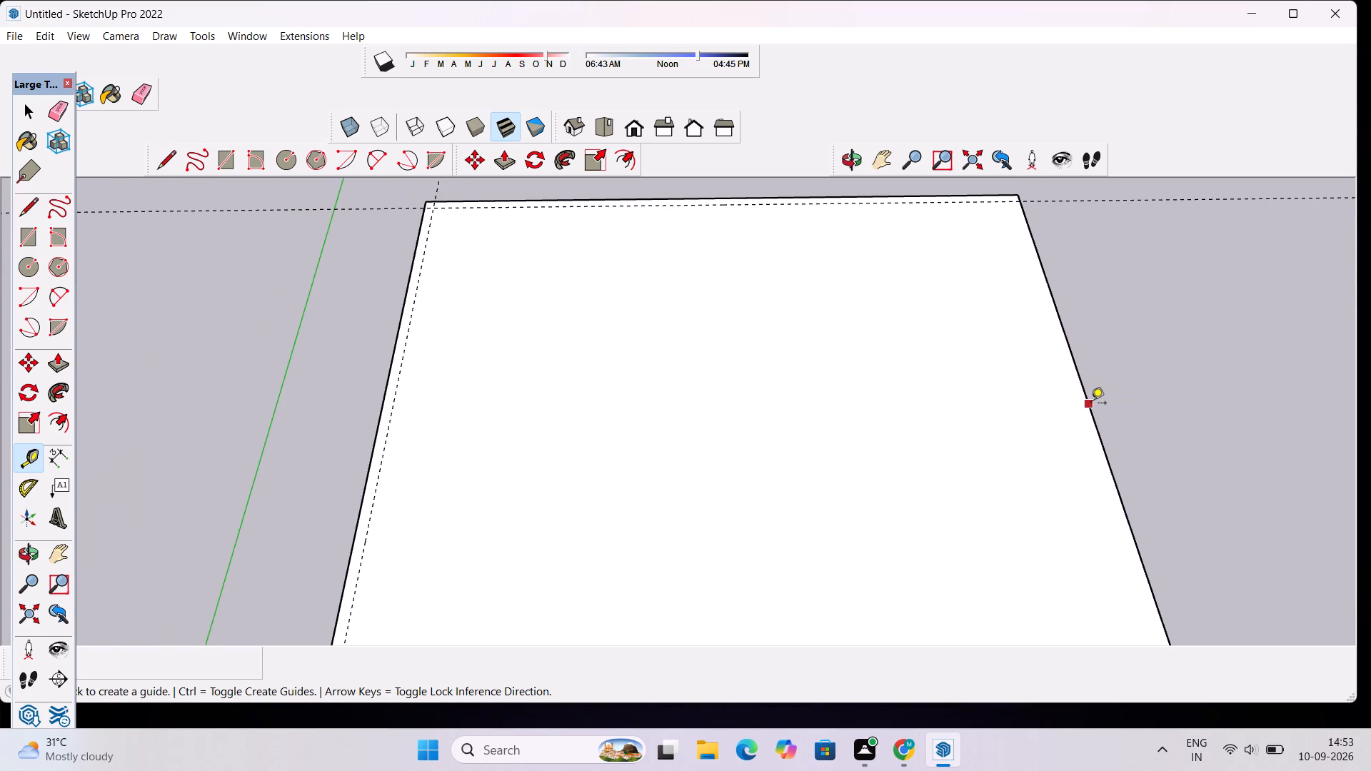
click(1091, 404)
scroll(1045, 410, down, 4)
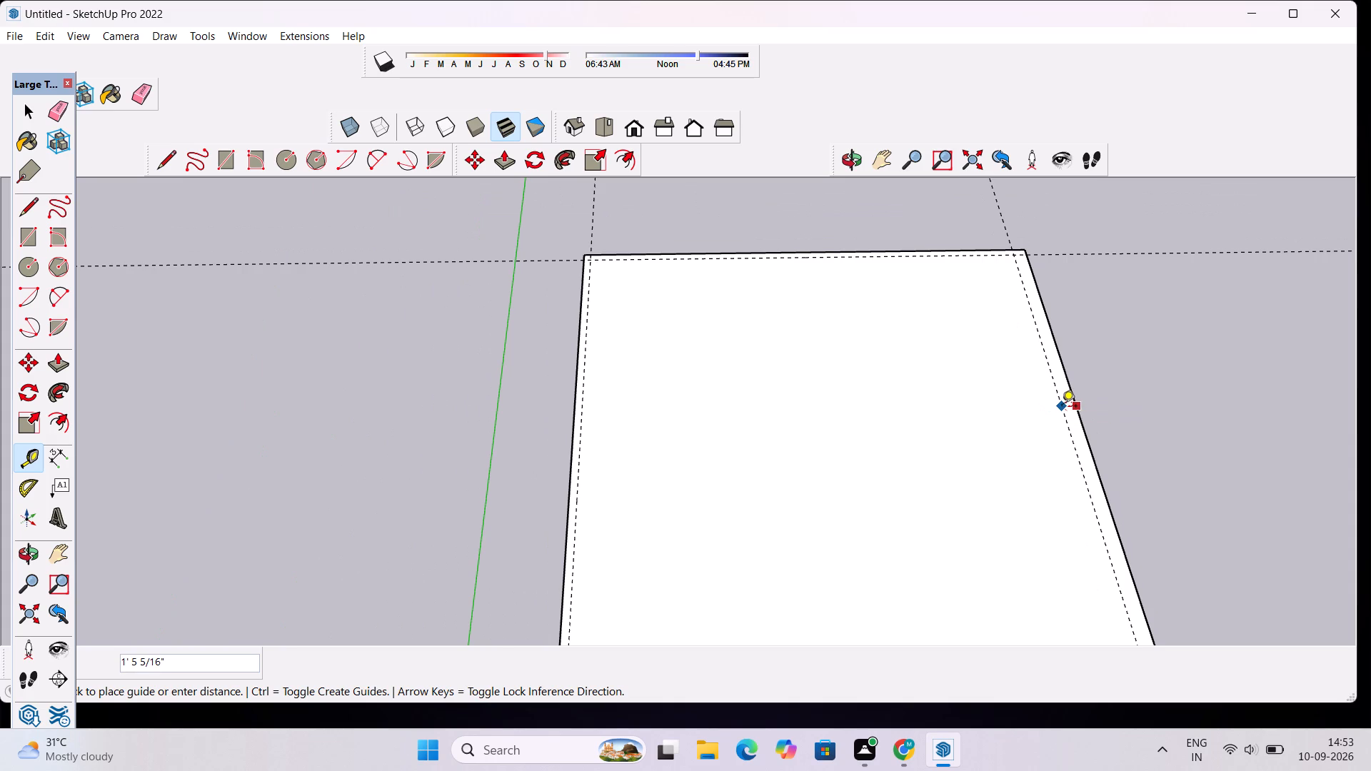
text(9")
key(Return)
Place a guide line 9" inward from the slab's 50' top edge nearest the red axis.
scroll(1045, 390, down, 13)
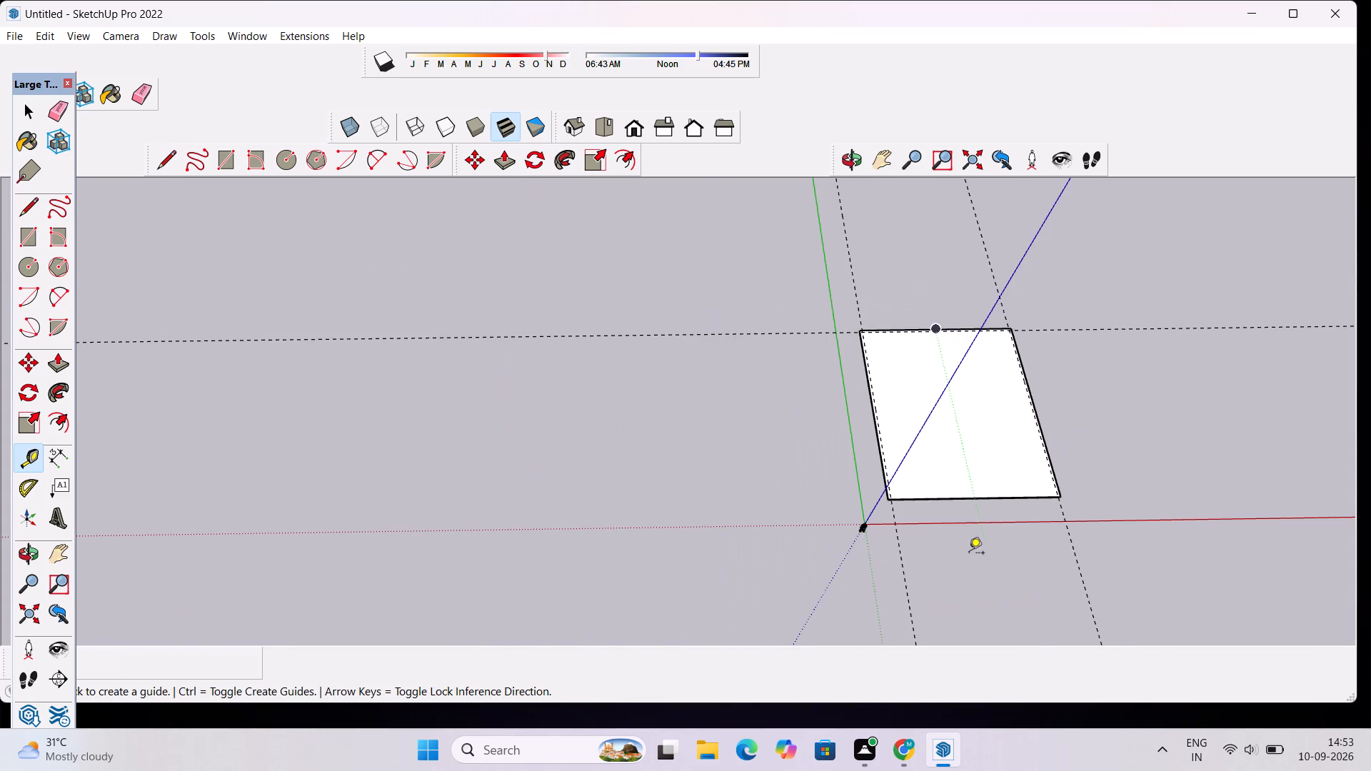
scroll(1005, 532, up, 10)
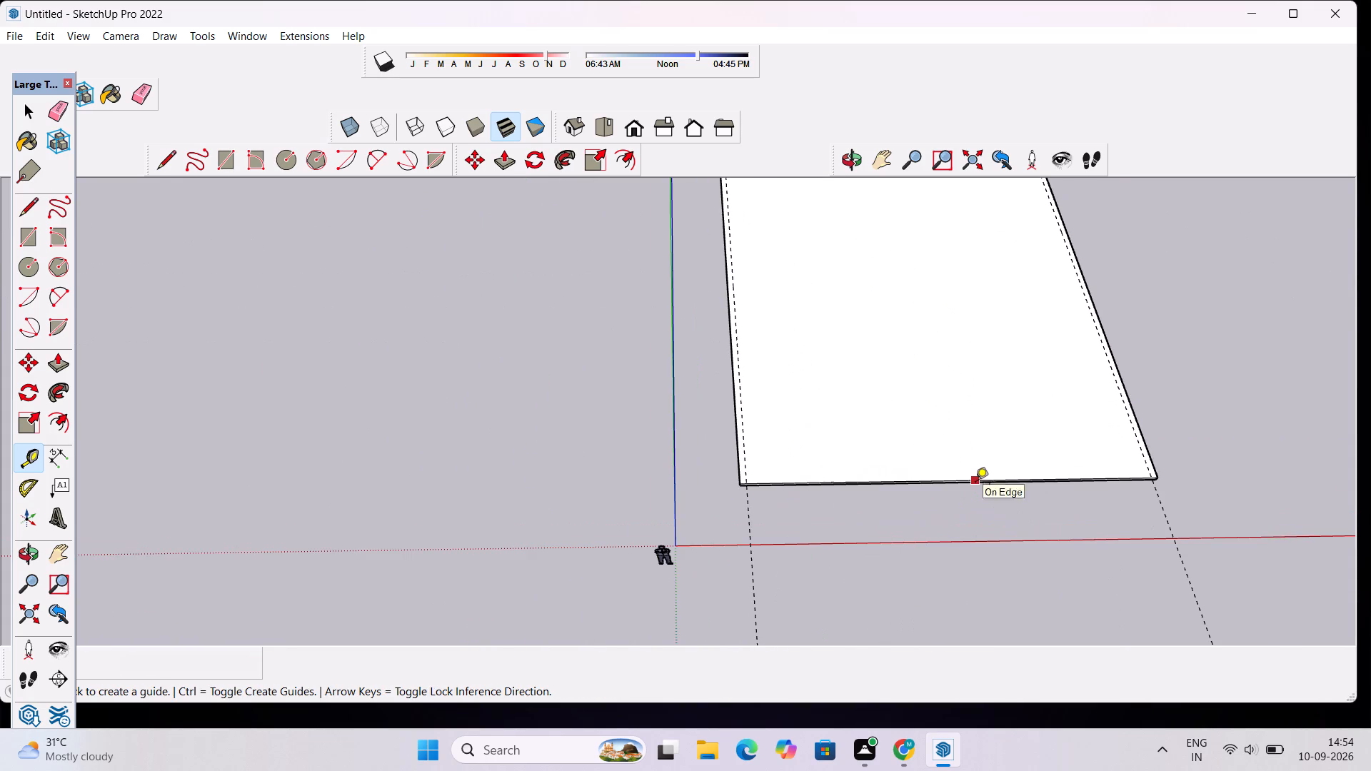
scroll(975, 482, up, 3)
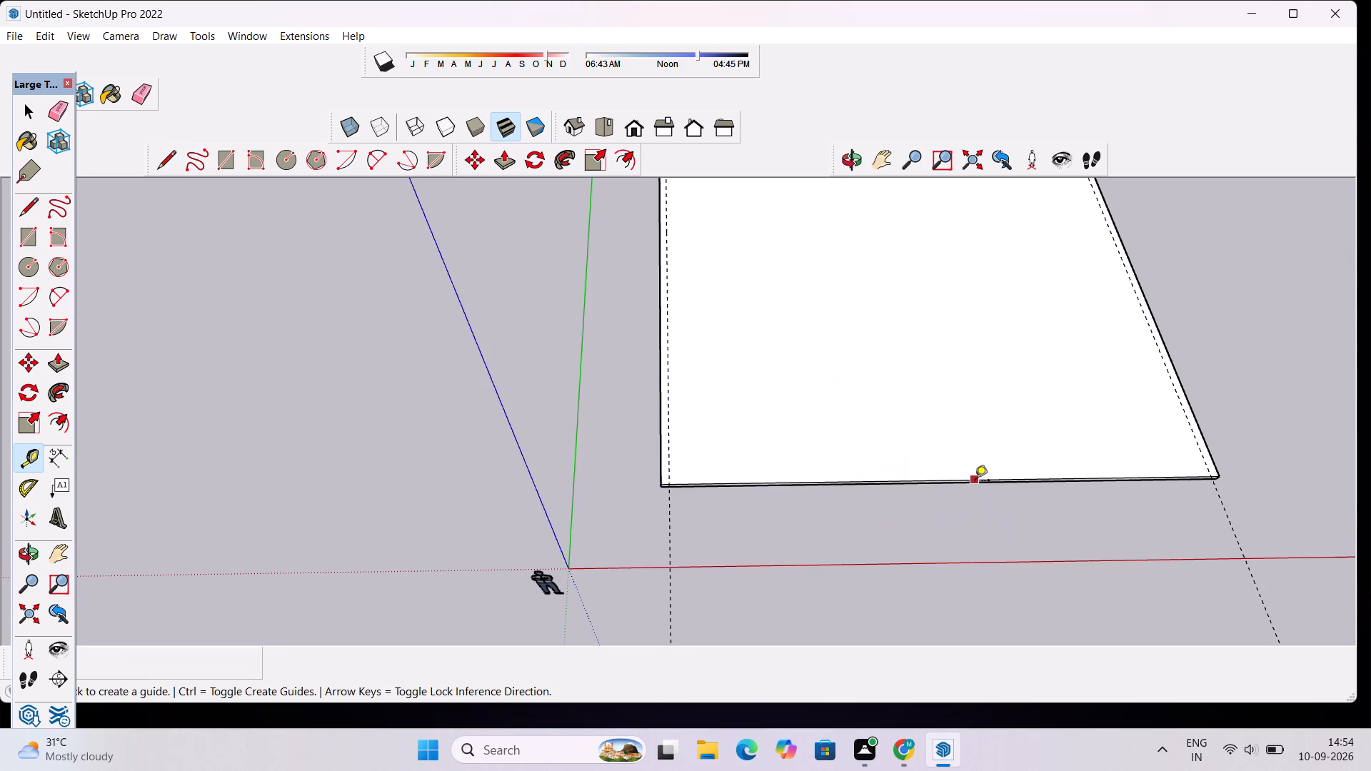
scroll(976, 470, up, 1)
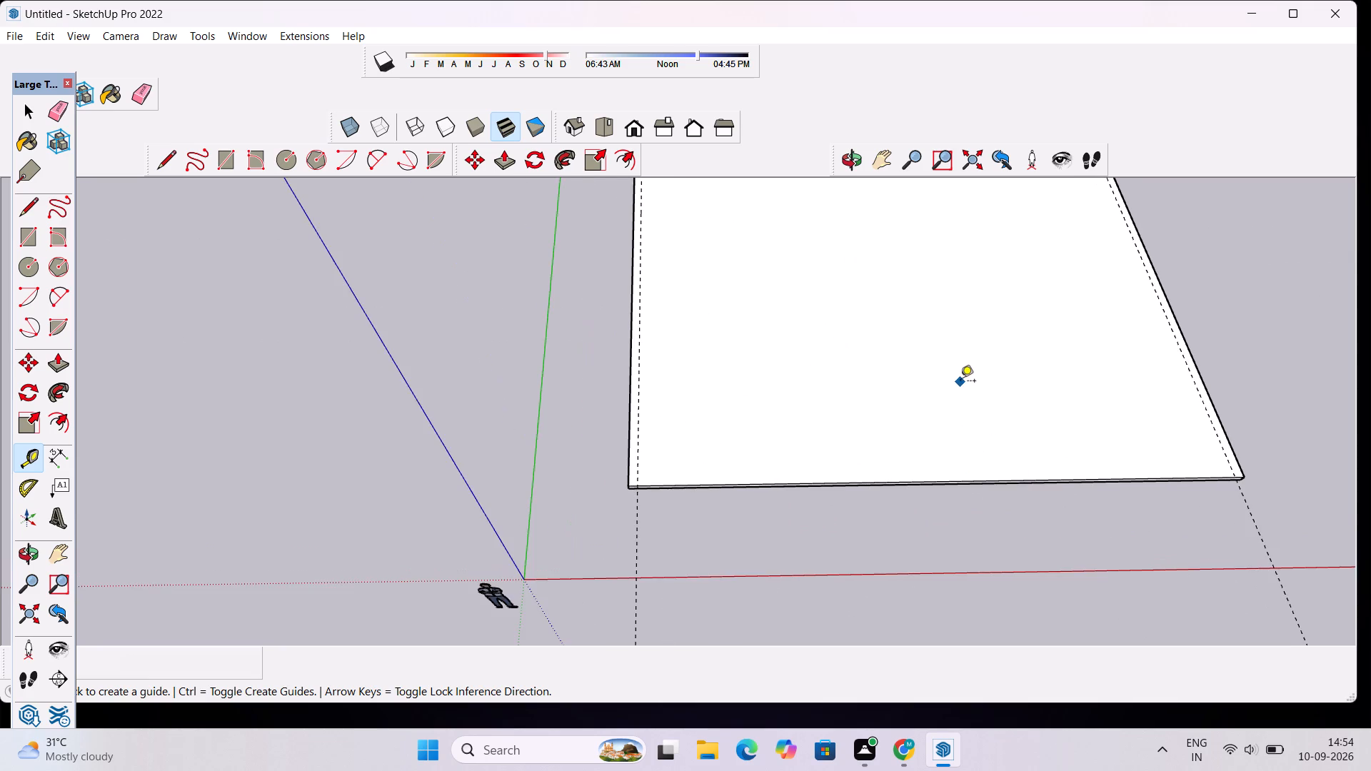
scroll(960, 382, down, 3)
scroll(888, 355, down, 5)
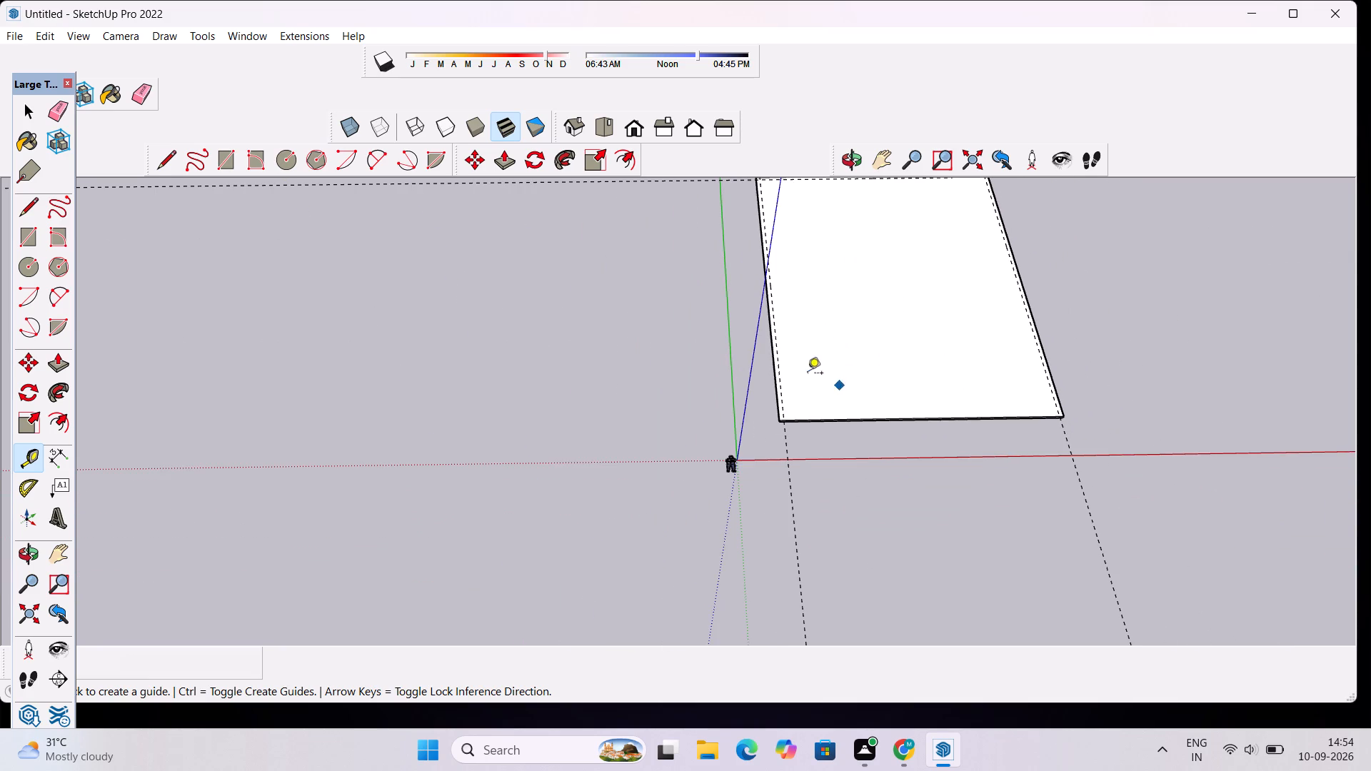
scroll(930, 383, up, 1)
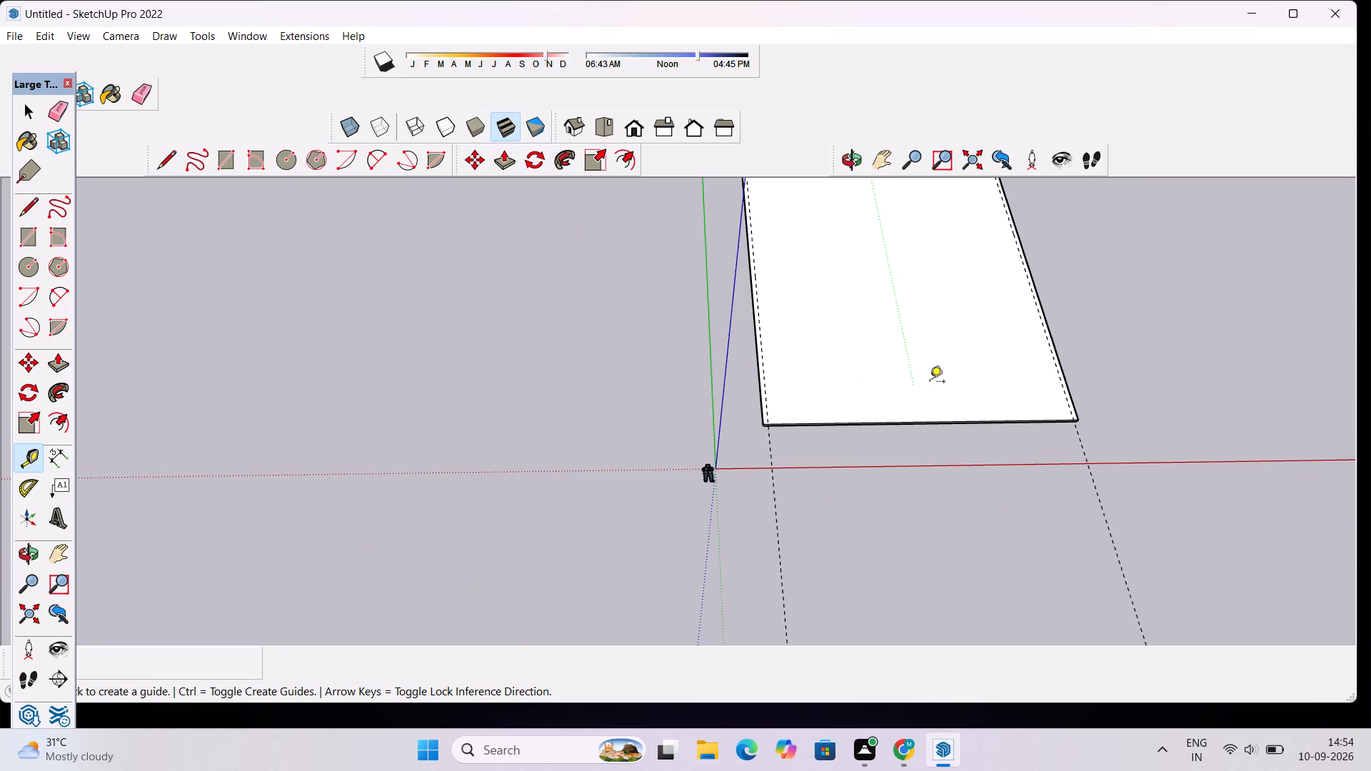
scroll(883, 365, up, 1)
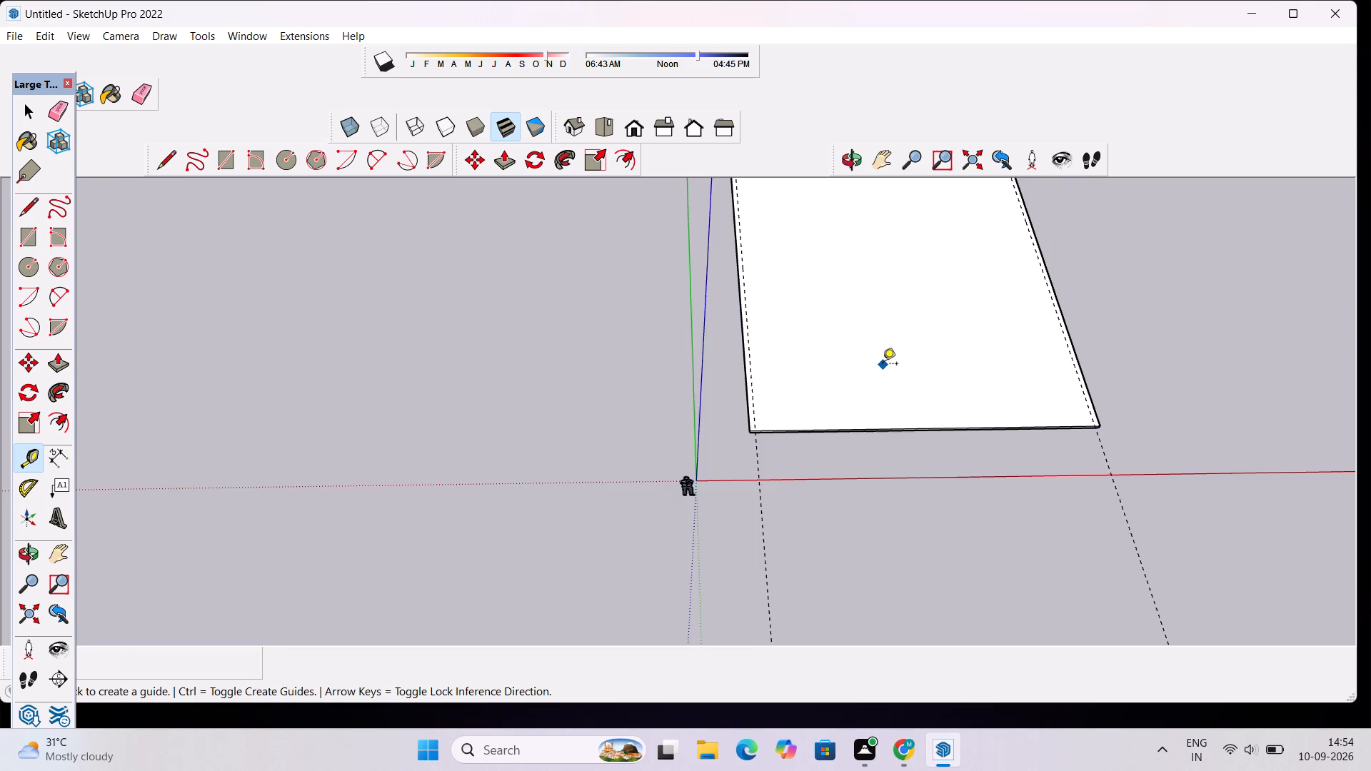
scroll(883, 365, up, 1)
scroll(848, 374, down, 2)
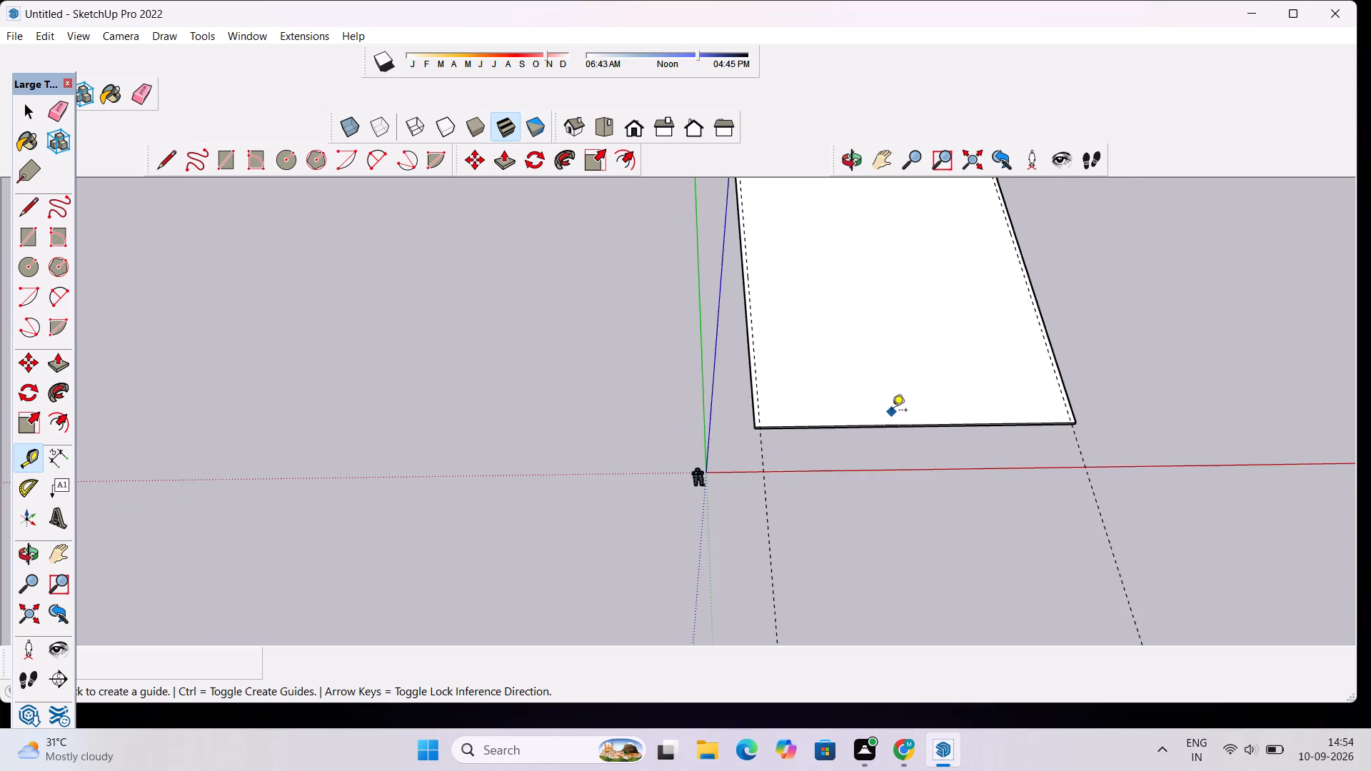
scroll(892, 411, up, 7)
click(903, 430)
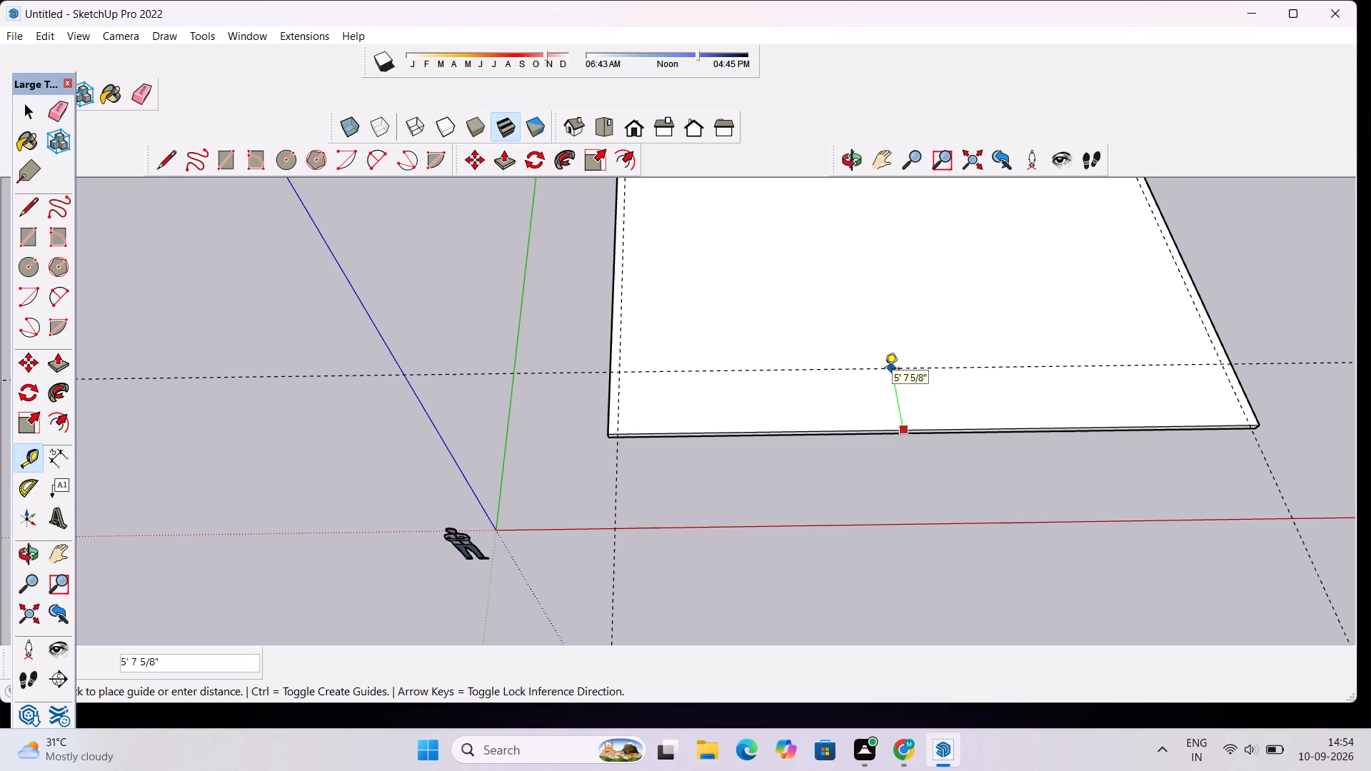
scroll(885, 400, up, 1)
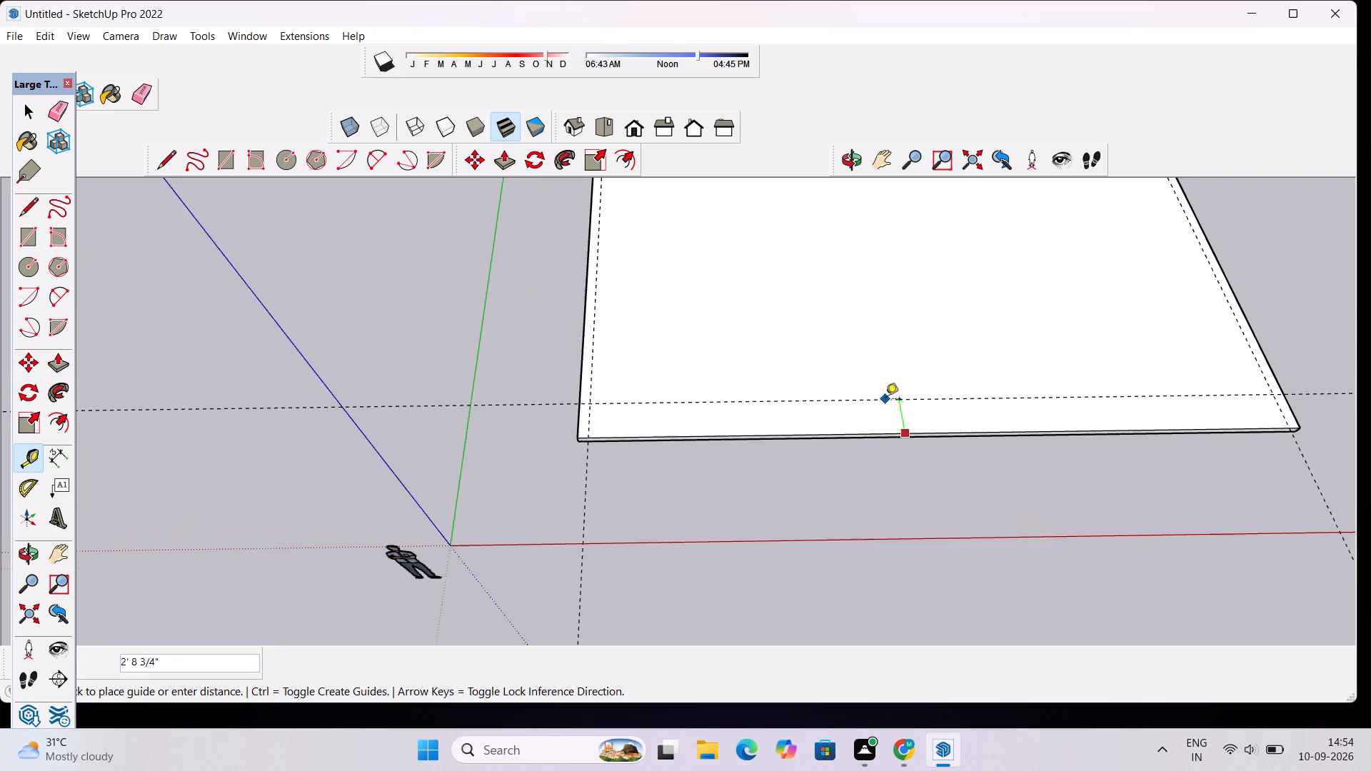
scroll(885, 400, up, 1)
scroll(885, 400, down, 1)
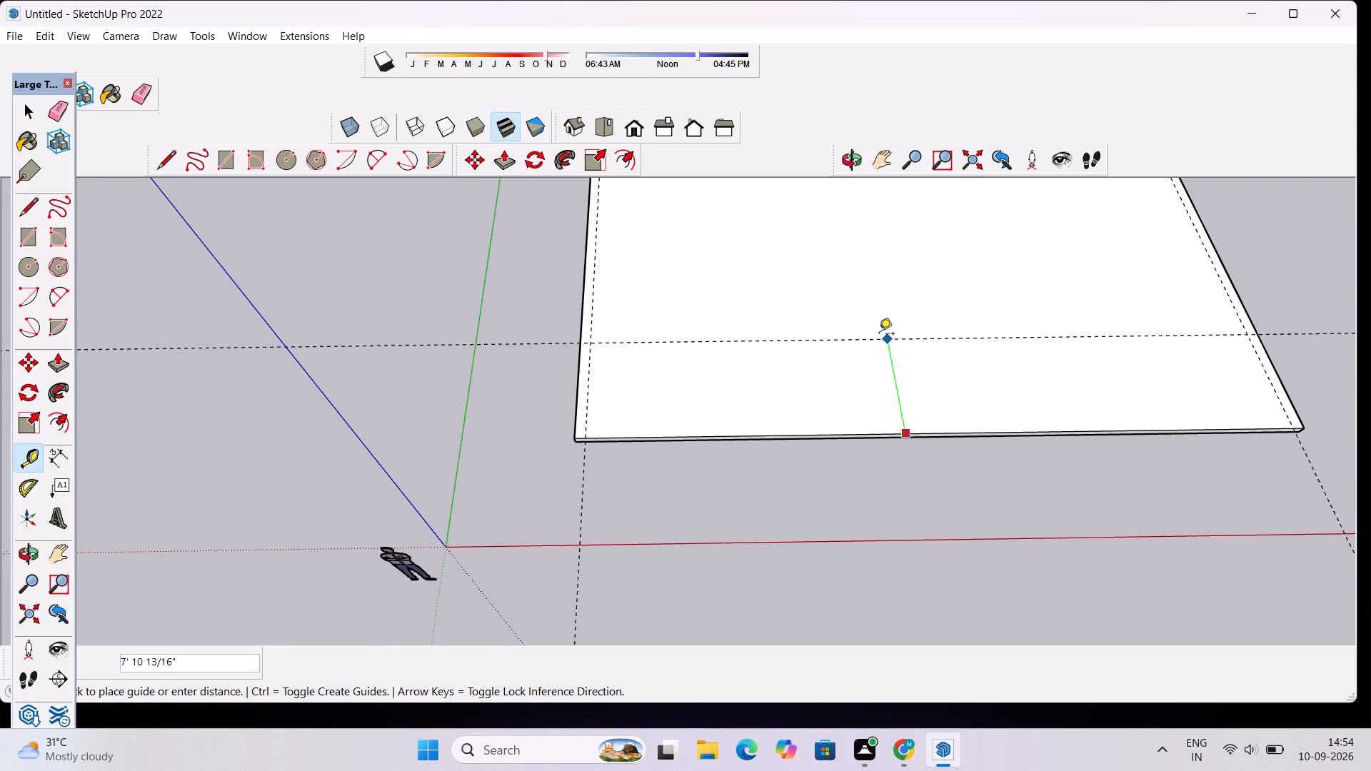
scroll(879, 335, up, 3)
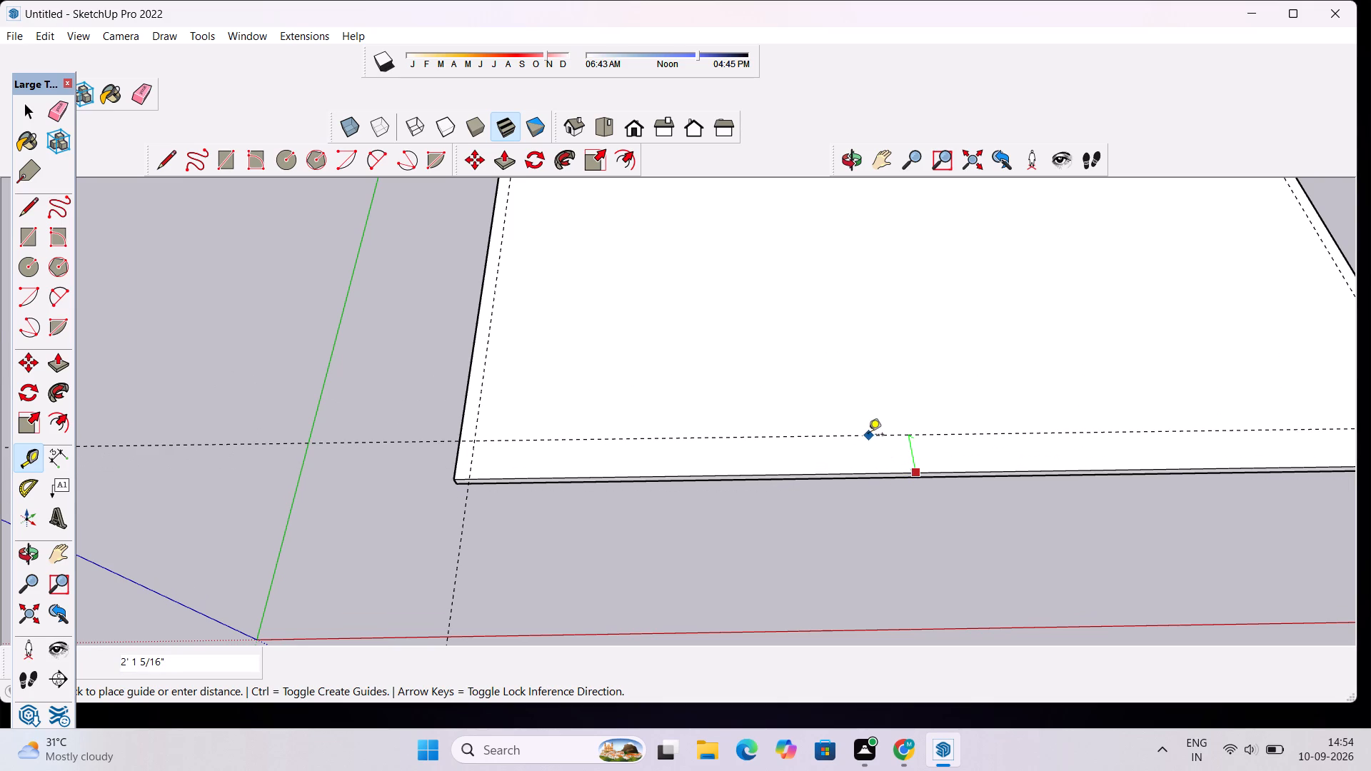
scroll(840, 440, down, 2)
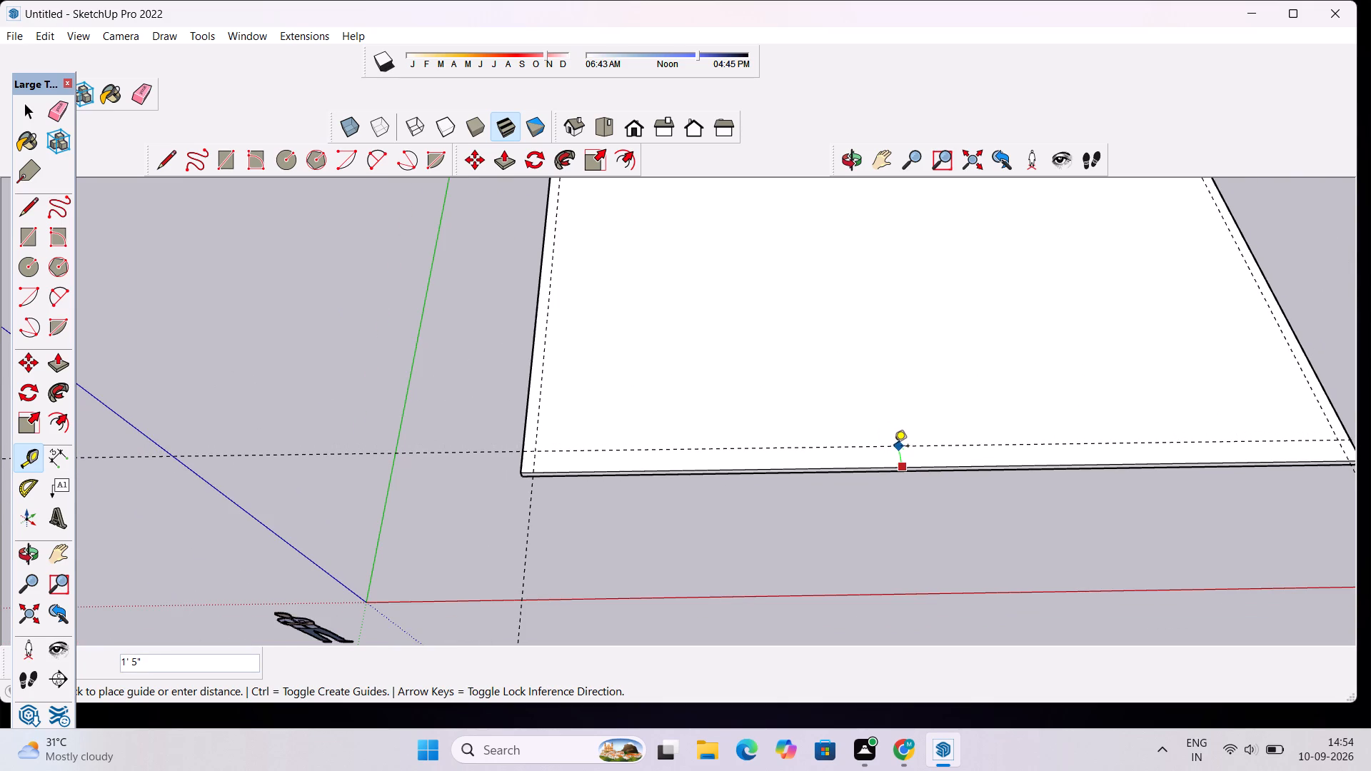
text(9")
key(Return)
Place a guide line about 18' from the far 50' edge's guide, offset across the slab toward the red axis.
scroll(894, 447, down, 7)
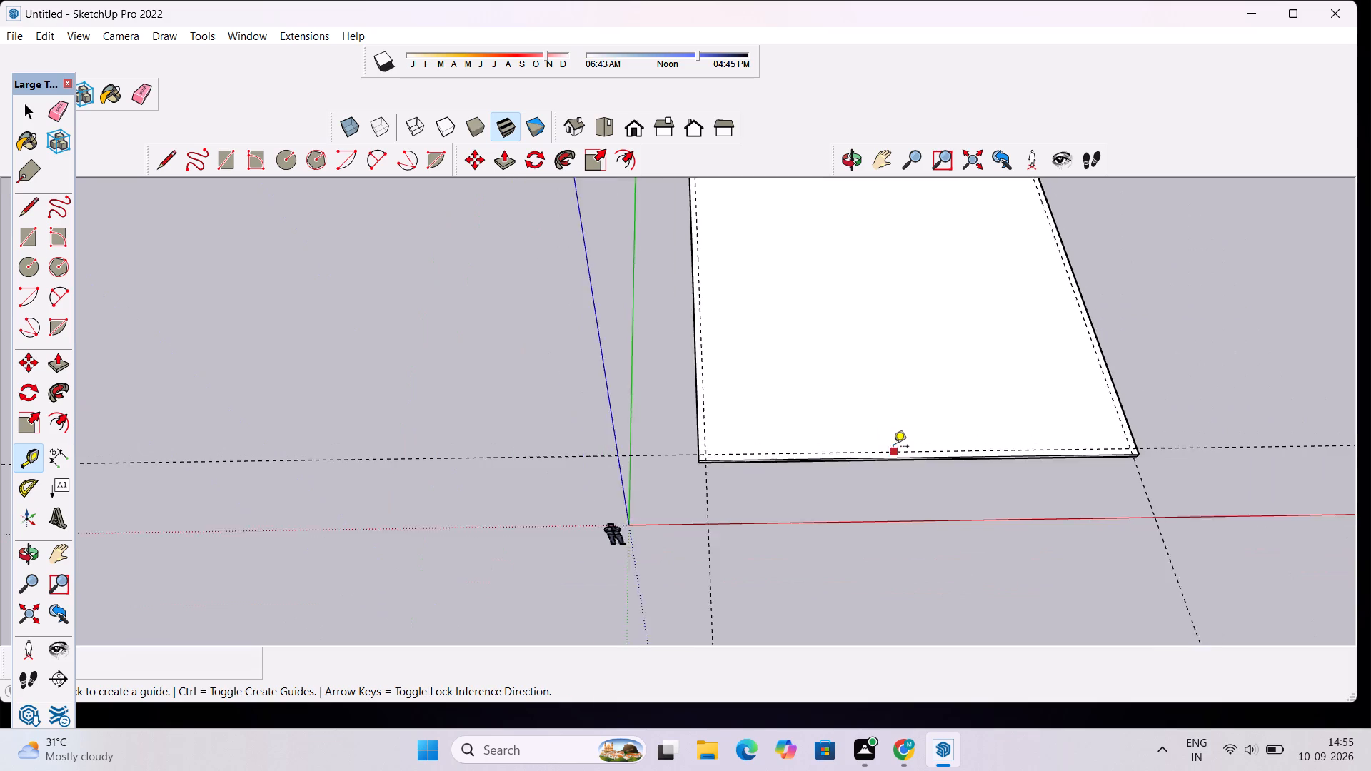
scroll(893, 448, down, 11)
scroll(920, 235, up, 5)
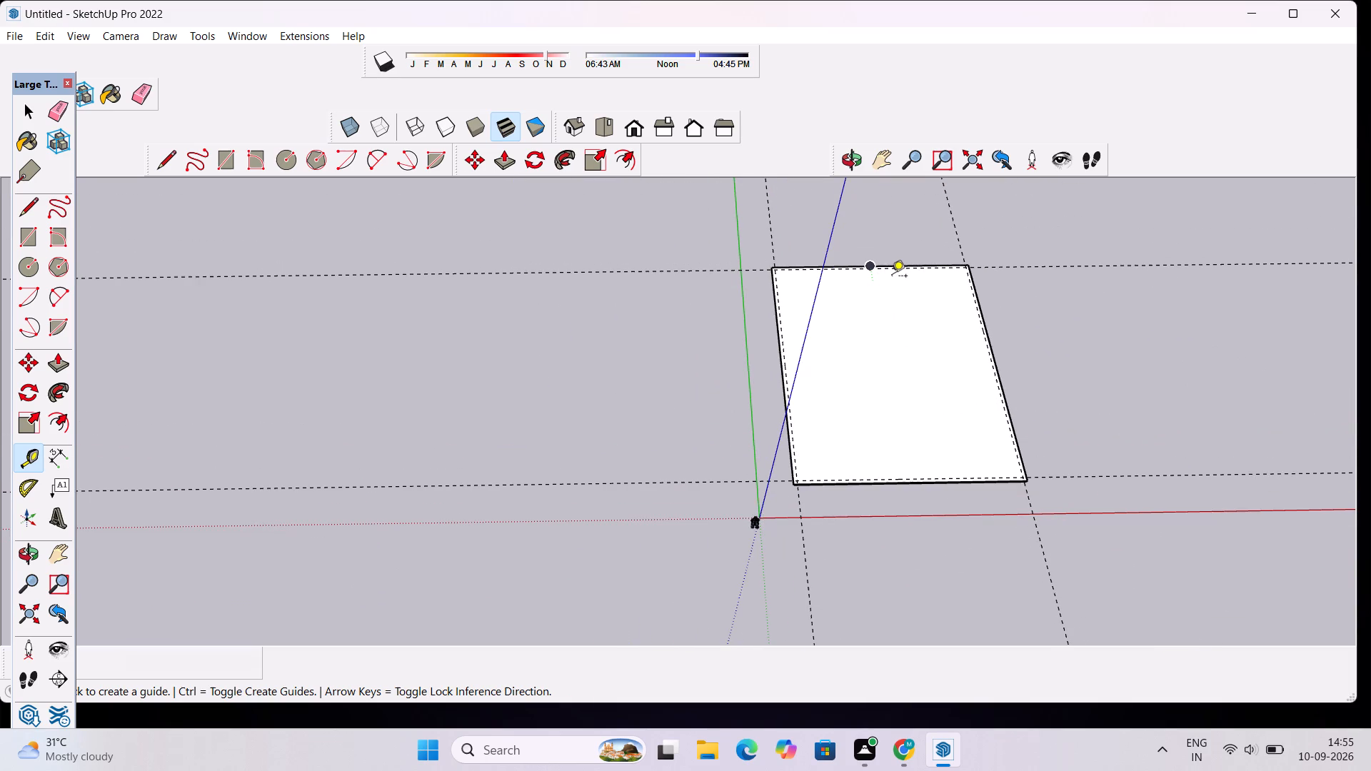
scroll(892, 261, up, 4)
scroll(892, 261, down, 3)
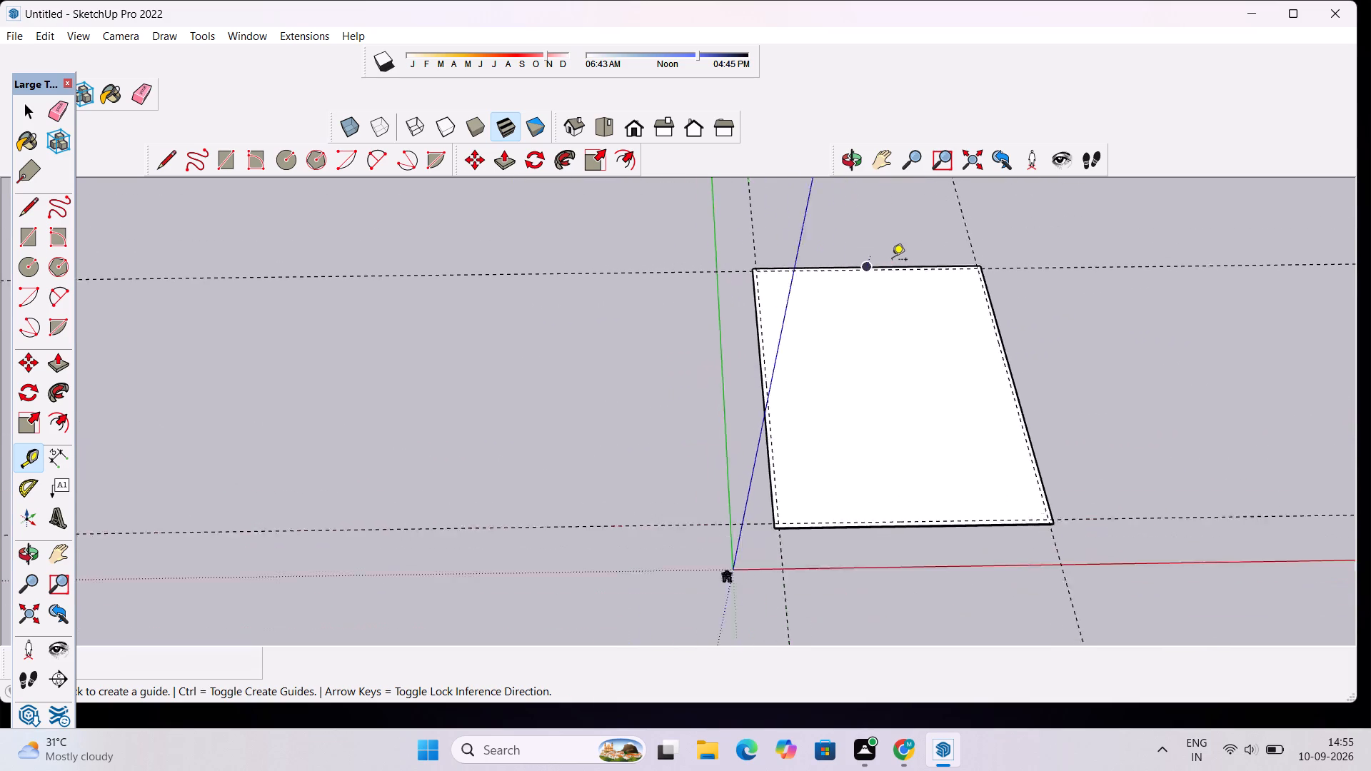
scroll(892, 261, down, 3)
scroll(892, 261, up, 11)
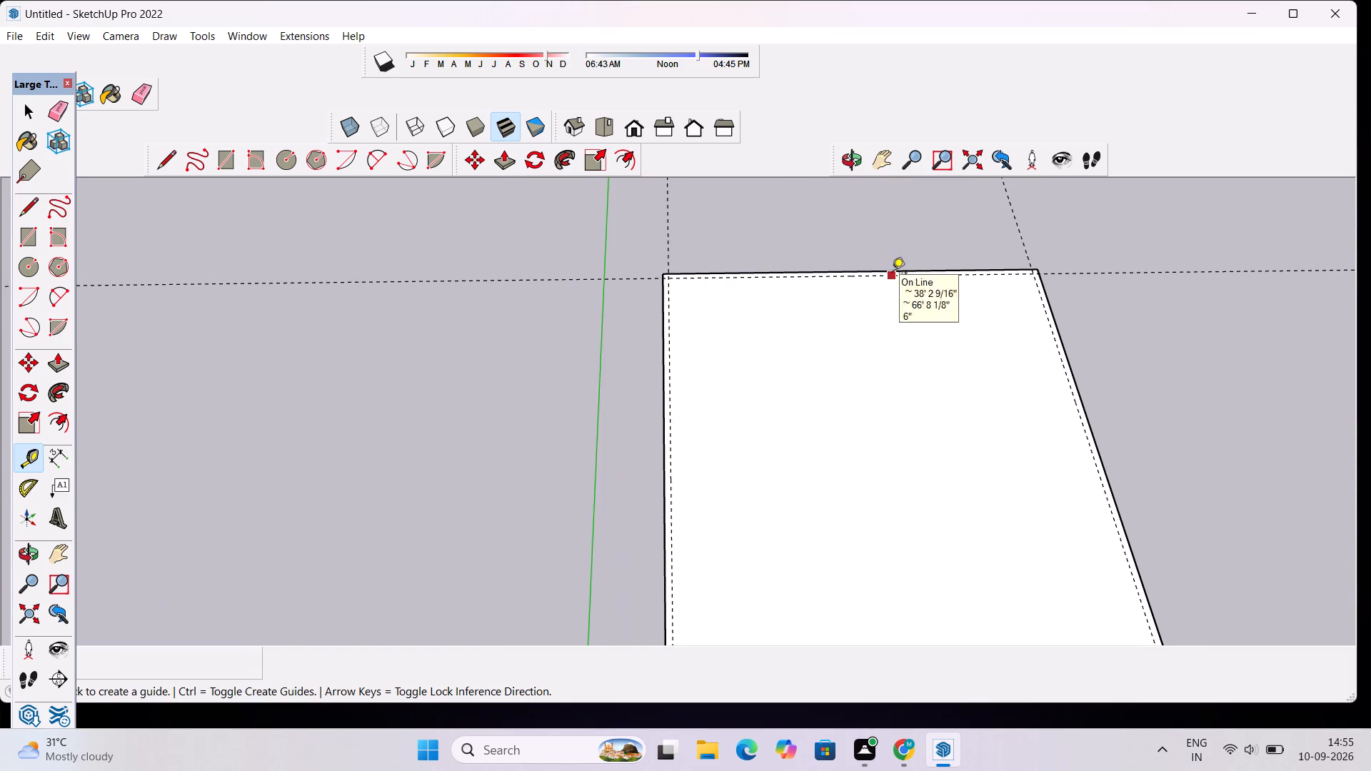
click(892, 274)
scroll(894, 301, down, 8)
scroll(894, 352, up, 4)
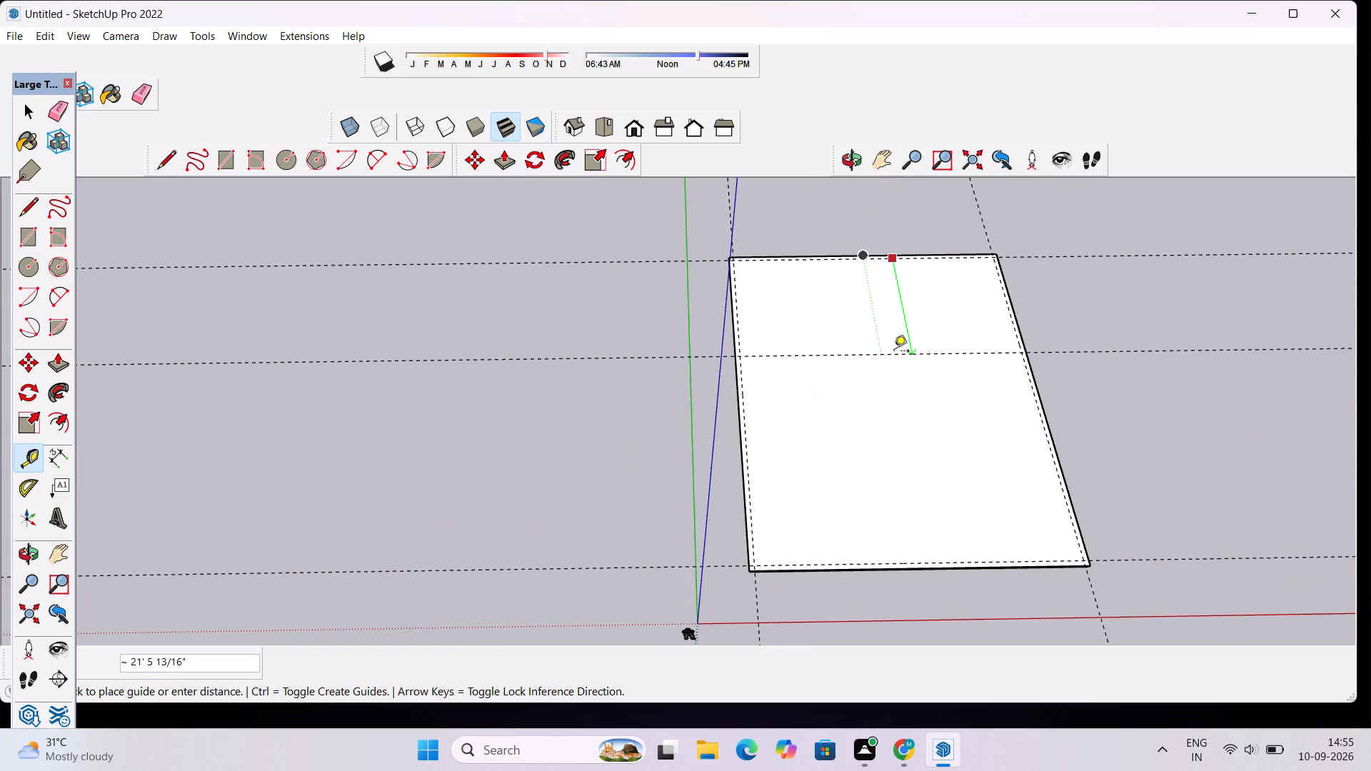
scroll(894, 352, up, 4)
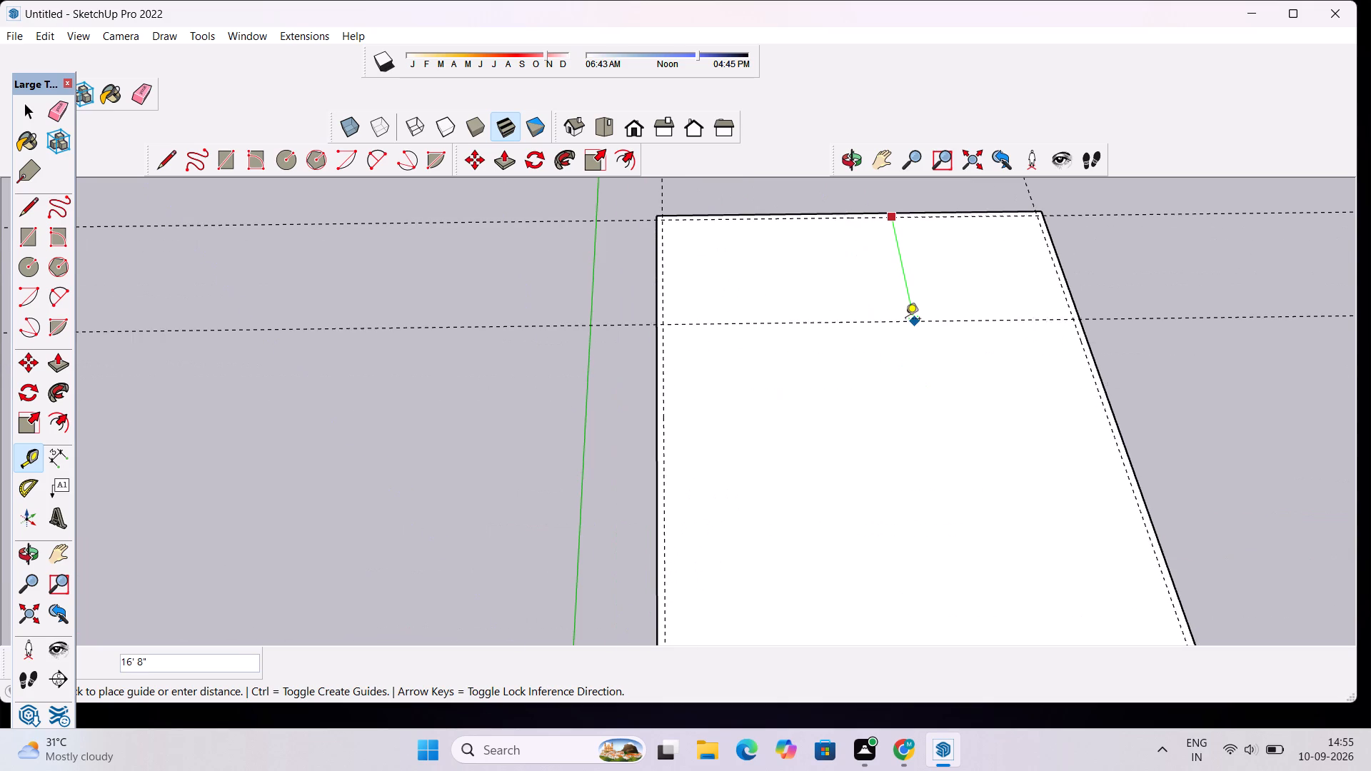
scroll(905, 320, down, 6)
click(905, 328)
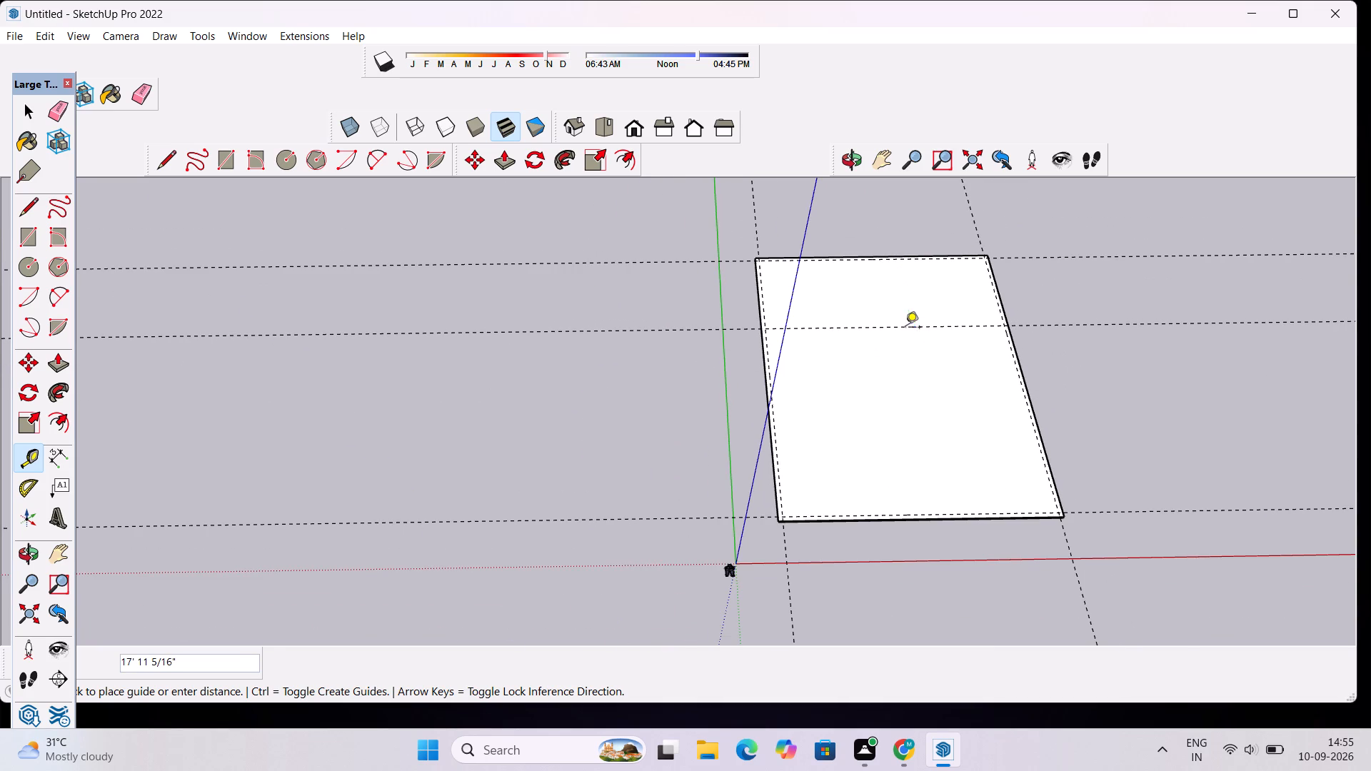
Add a parallel guide line 9" from the new cross guide, on its side toward the red axis.
click(928, 328)
scroll(932, 354, up, 1)
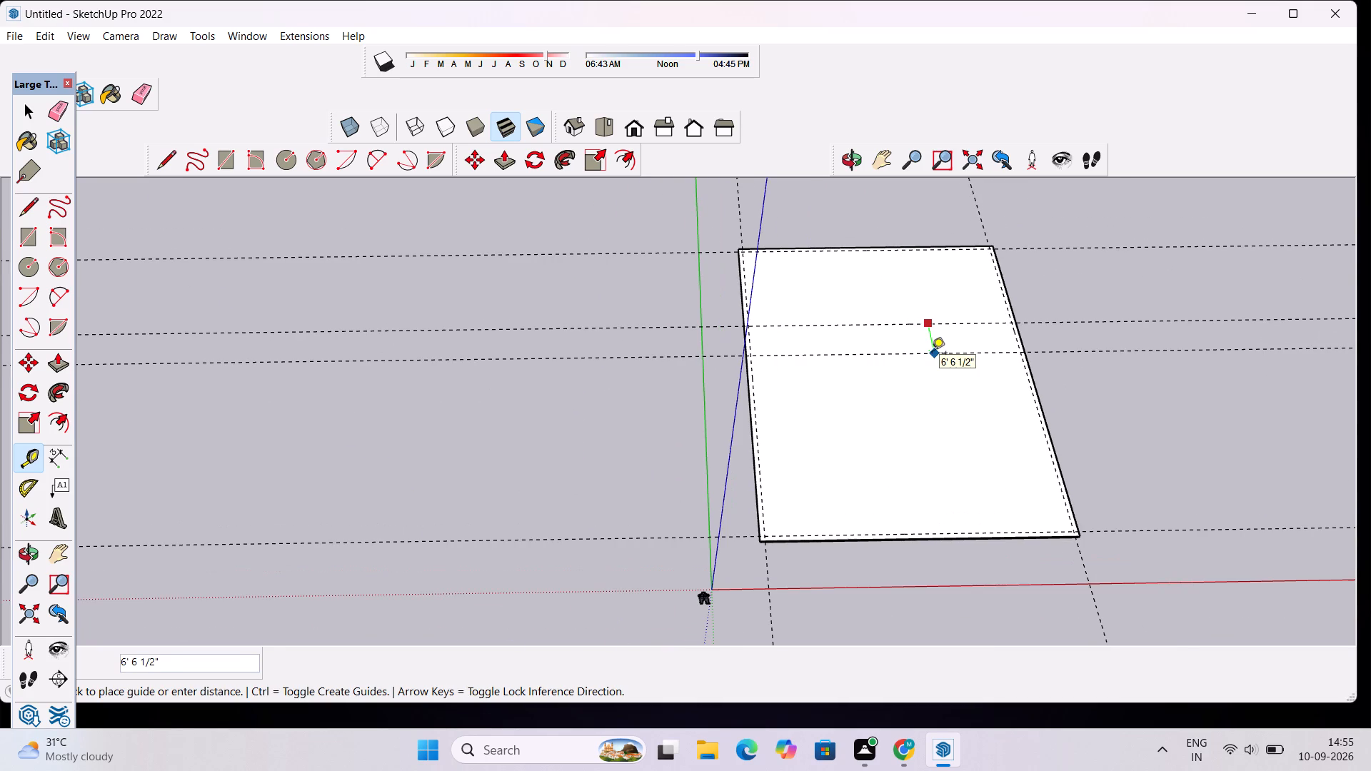
text(9")
key(Return)
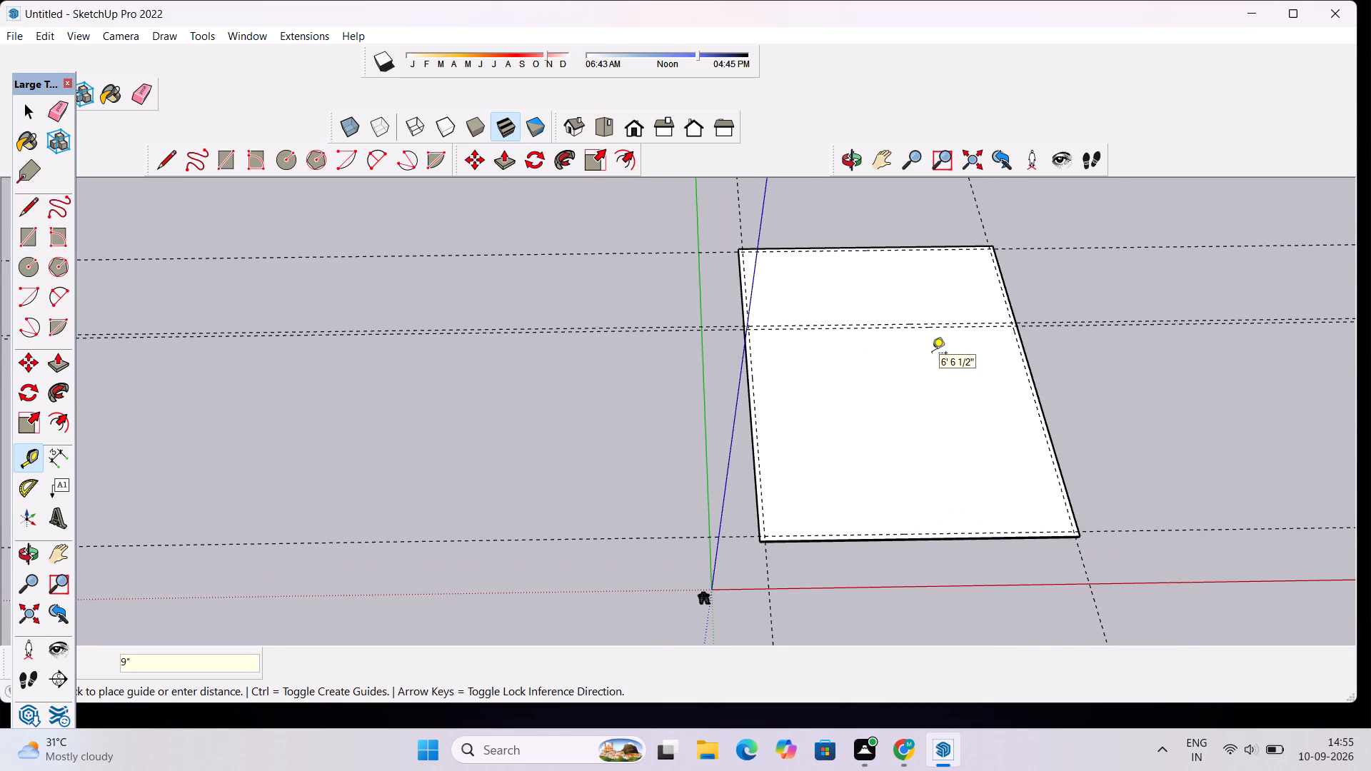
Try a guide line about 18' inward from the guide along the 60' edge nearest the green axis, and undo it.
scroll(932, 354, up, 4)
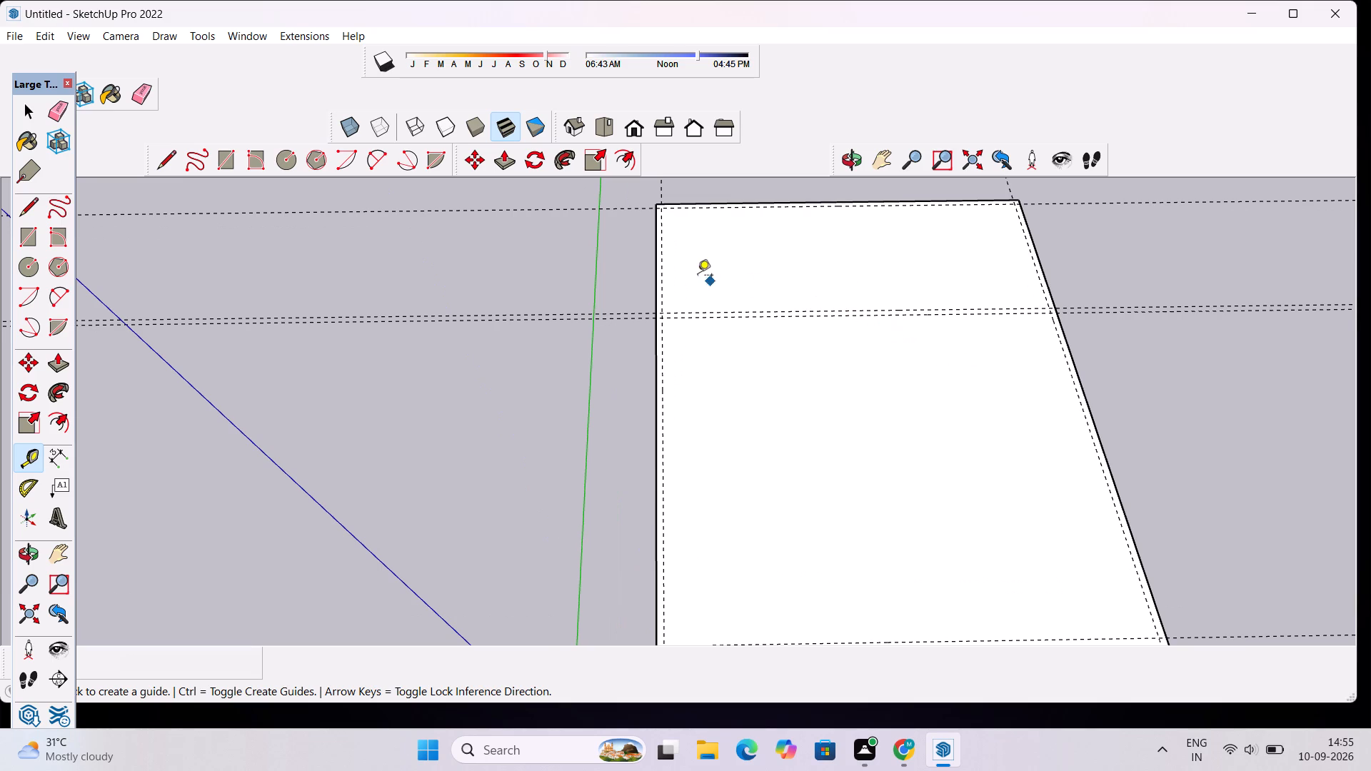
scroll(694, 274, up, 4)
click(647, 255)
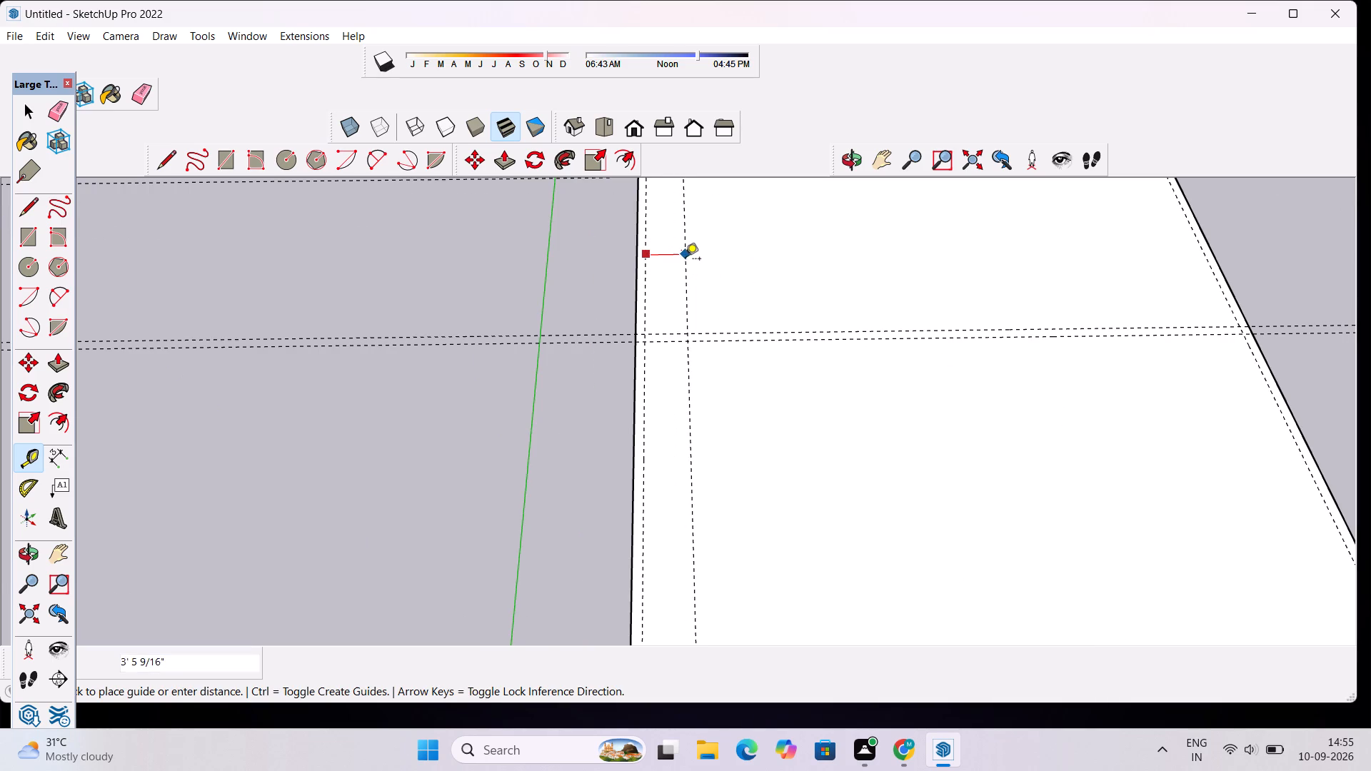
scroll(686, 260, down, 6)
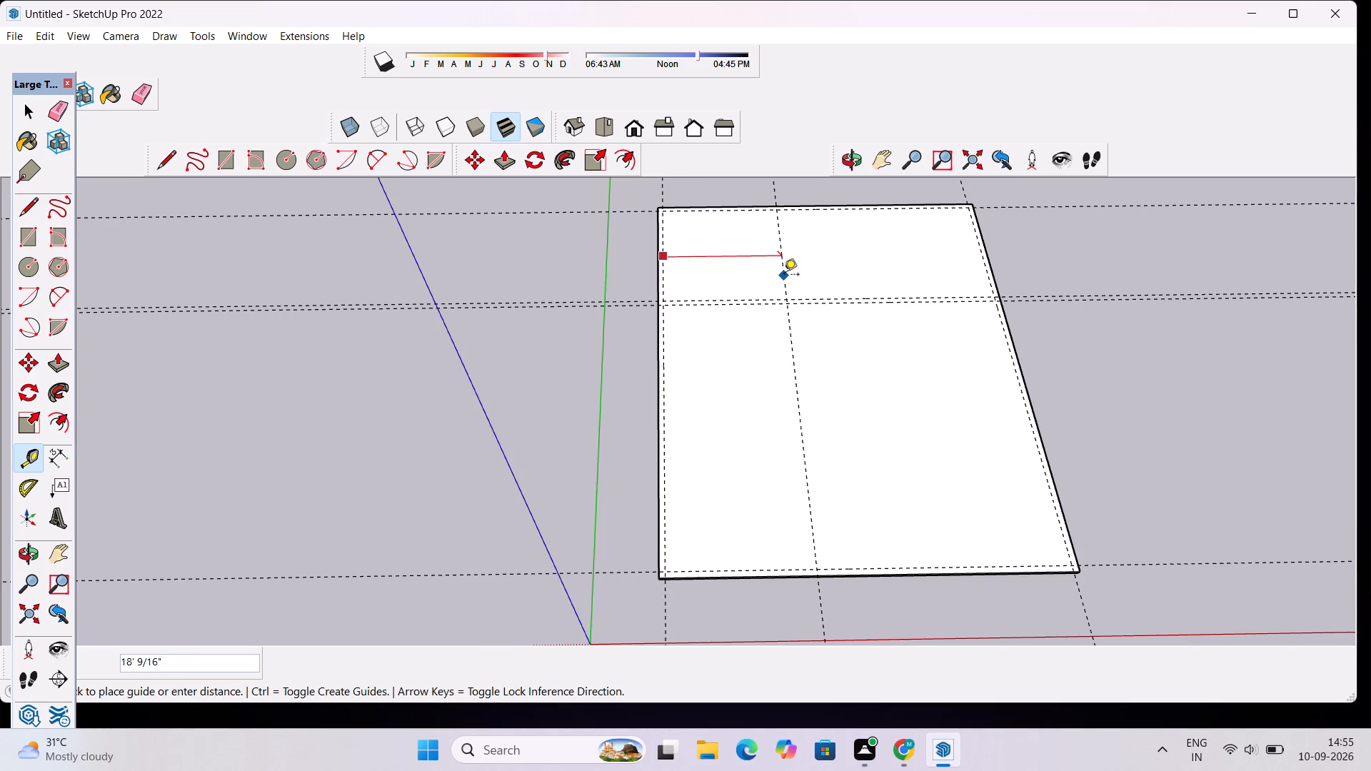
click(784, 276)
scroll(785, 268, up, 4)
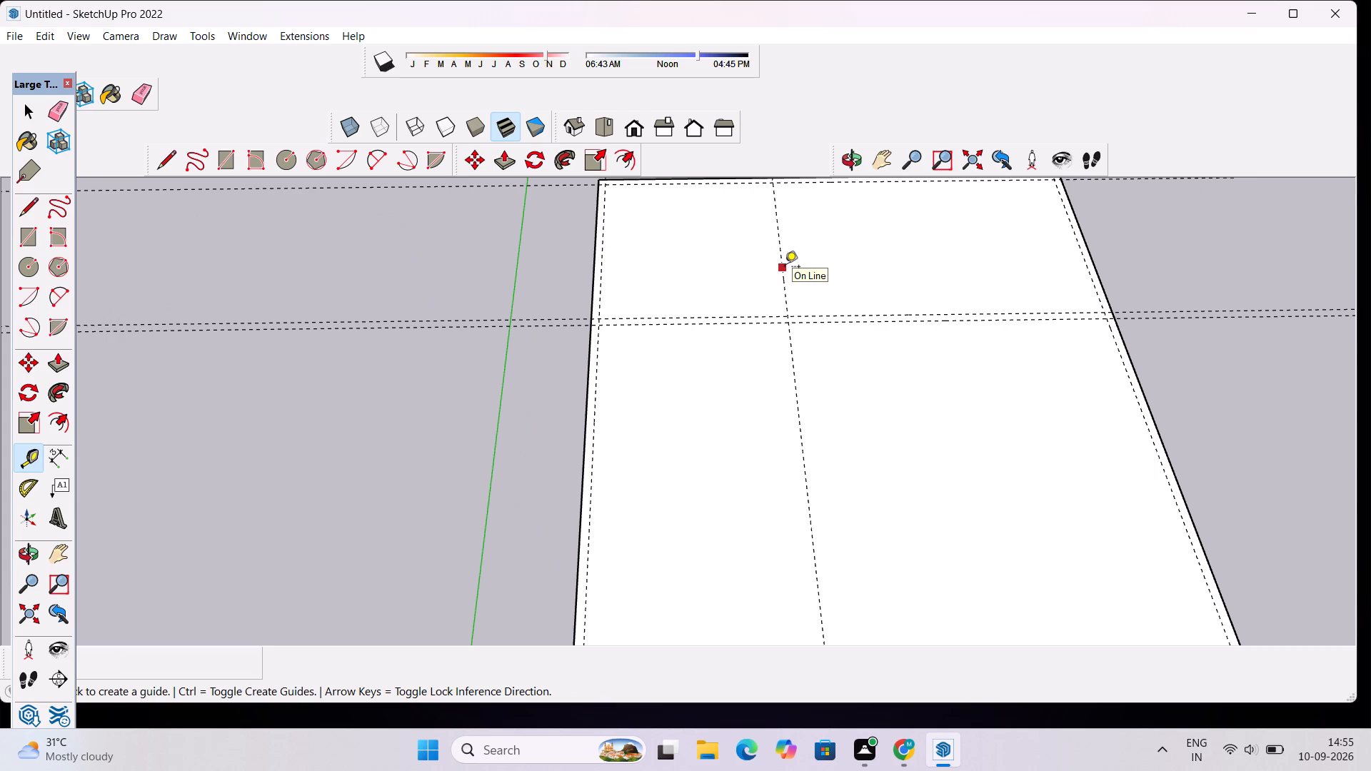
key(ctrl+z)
Place a guide line 10' inward from the guide along the 60' edge nearest the green axis.
click(606, 246)
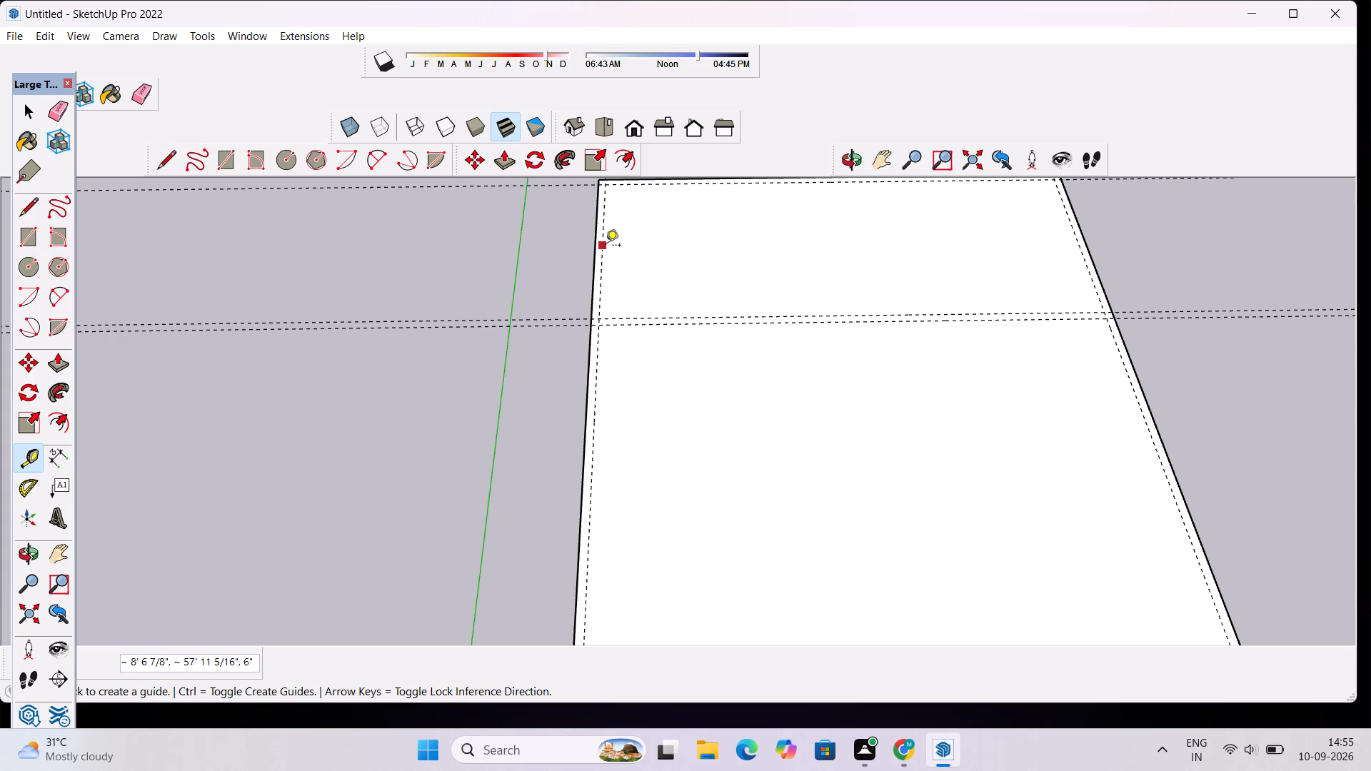
scroll(640, 246, down, 5)
text(10')
key(Return)
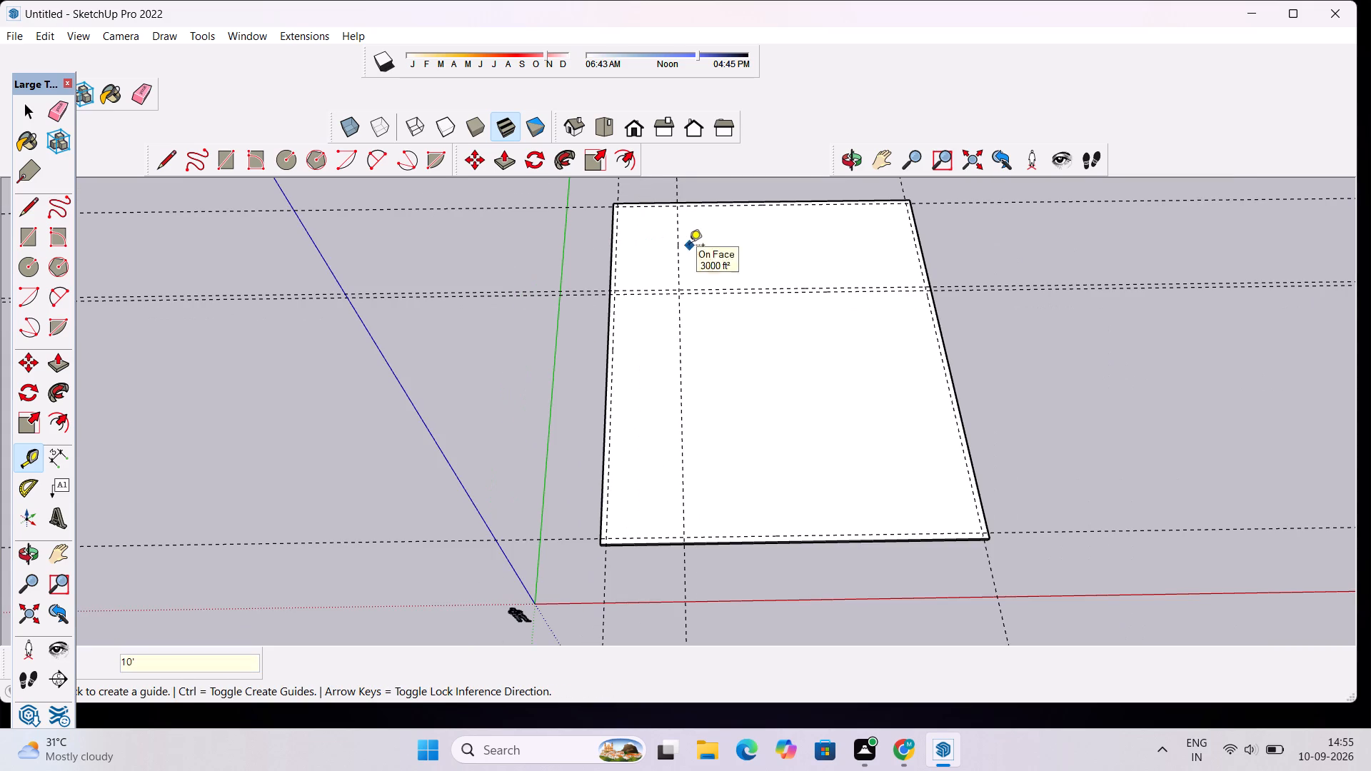
Add a parallel guide line 6" from the new 10' guide, on its side away from the green axis.
click(682, 236)
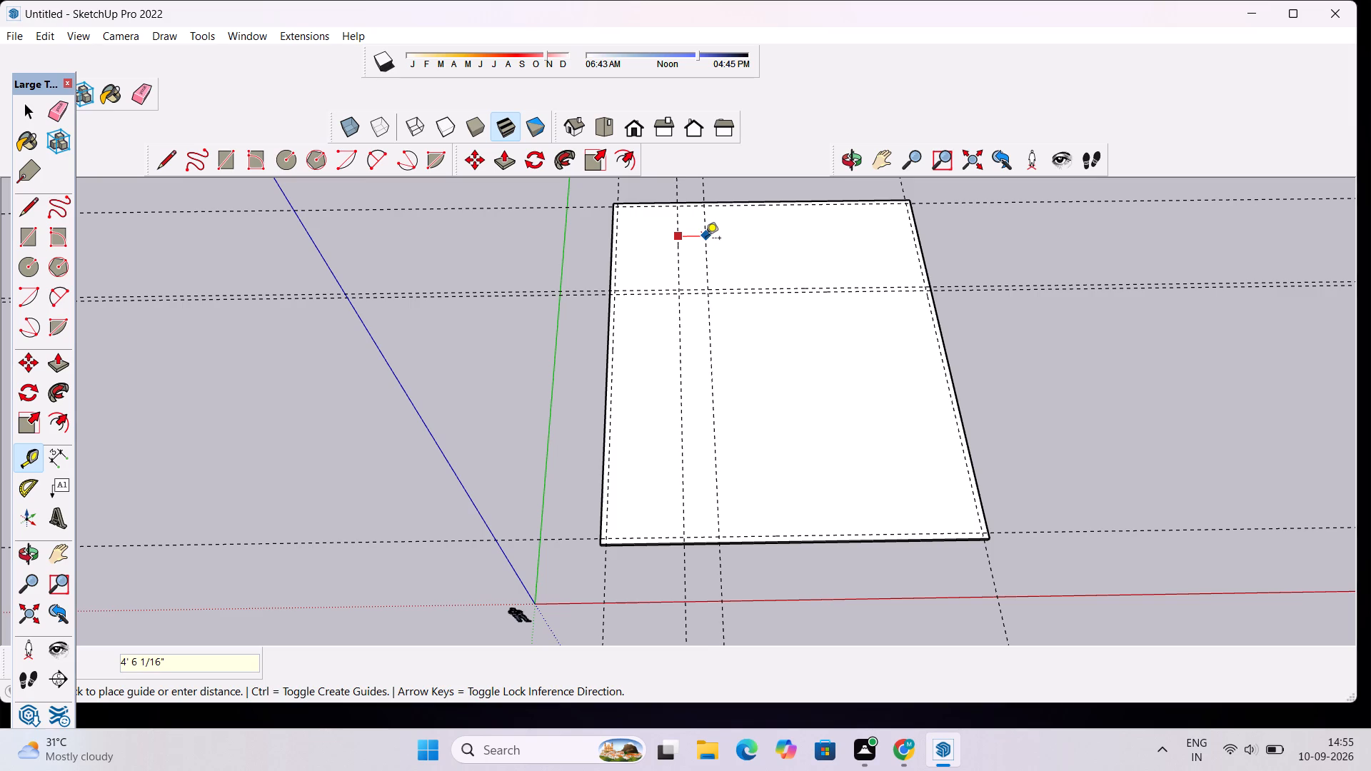
text(6")
key(Return)
Place a guide line 10' from the 6" offset guide, farther away from the green axis.
scroll(663, 254, up, 9)
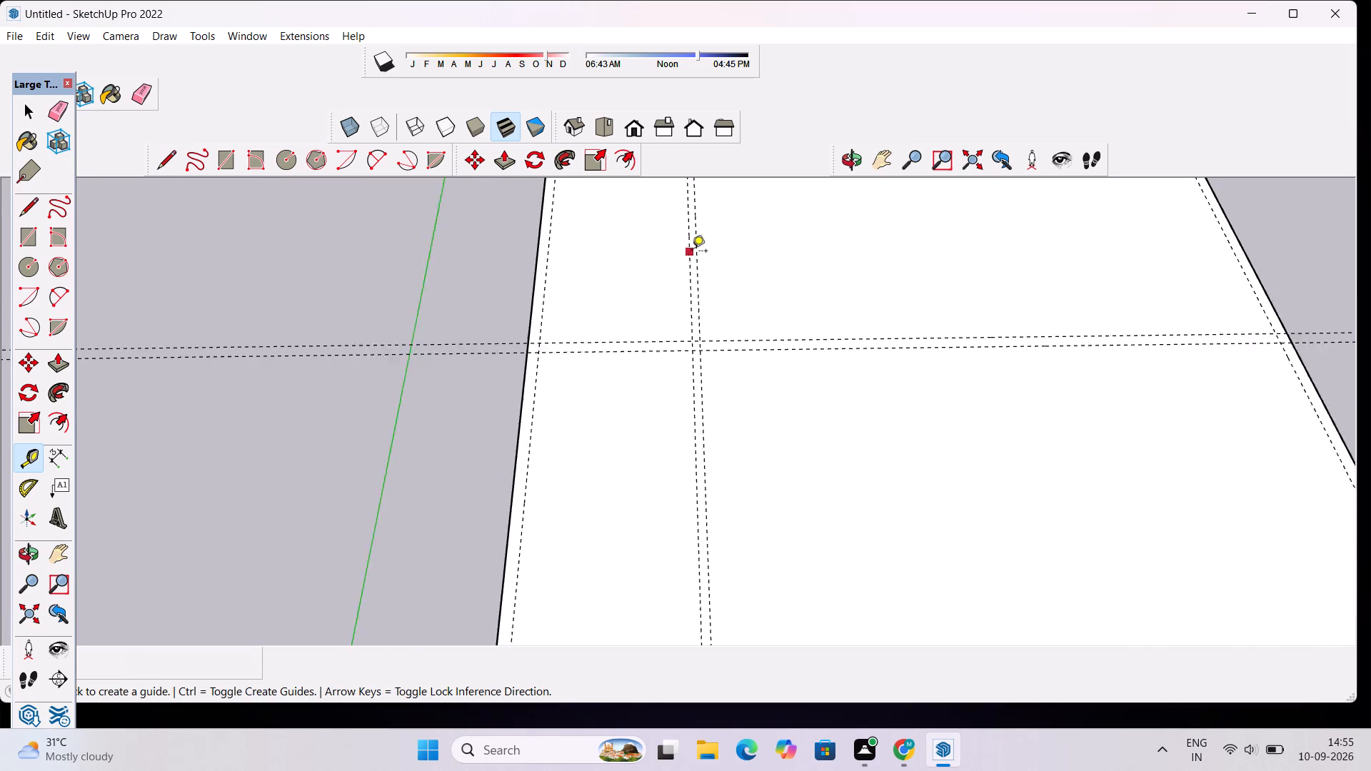
click(701, 246)
scroll(749, 241, down, 9)
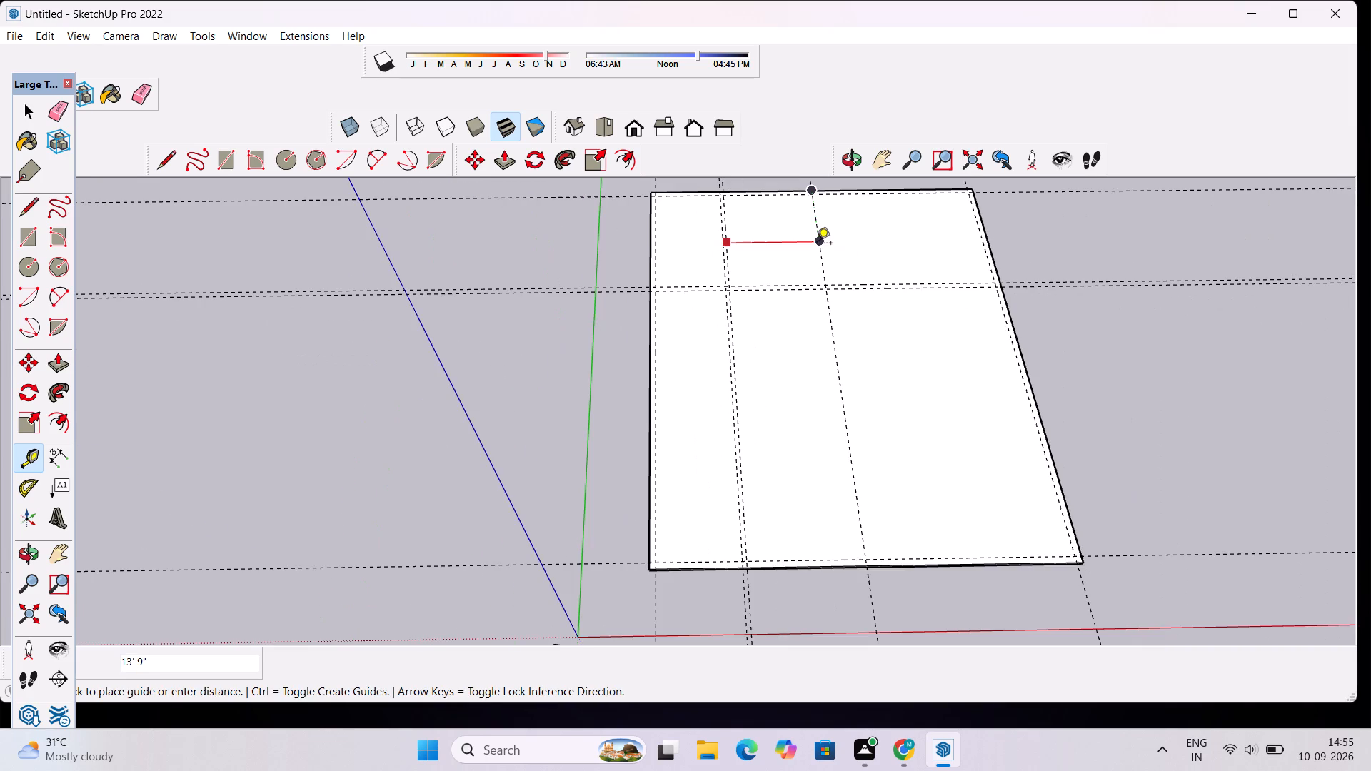
scroll(817, 244, up, 1)
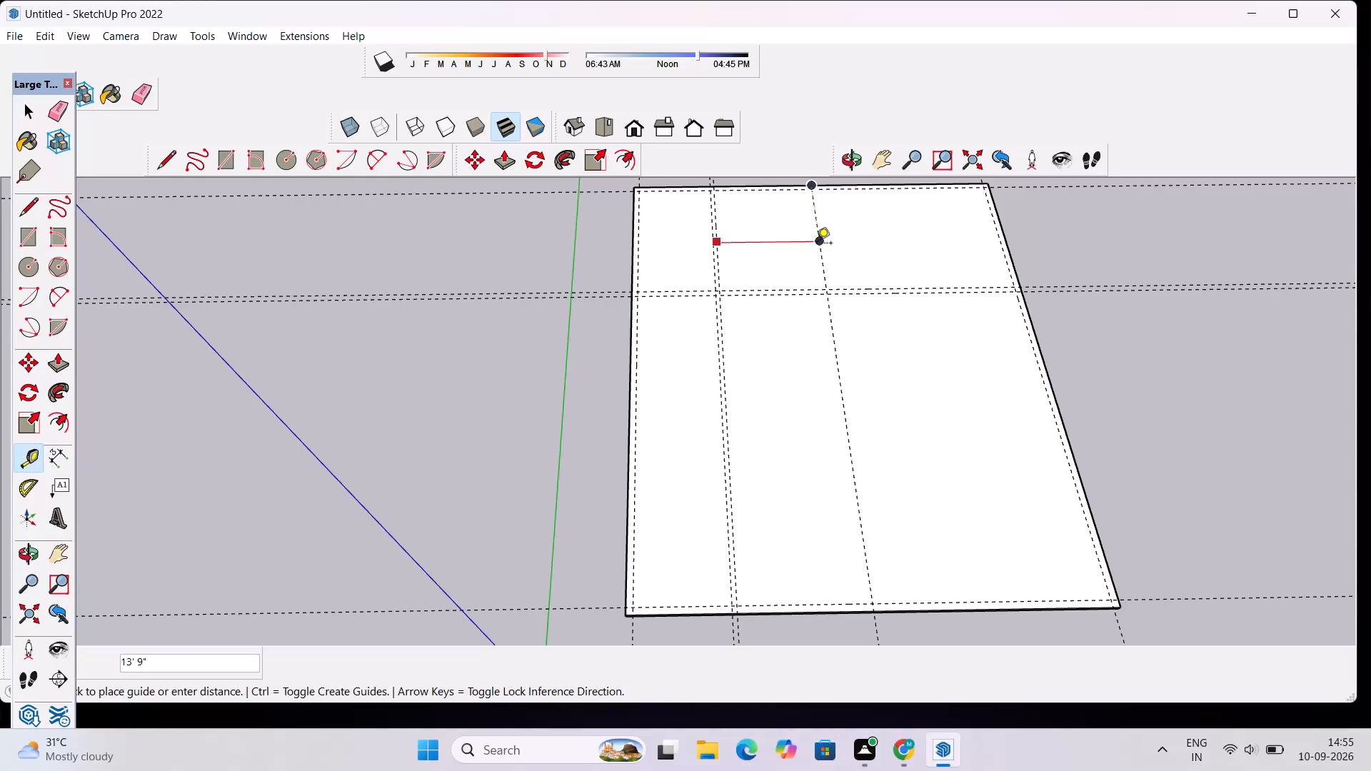
scroll(823, 278, down, 1)
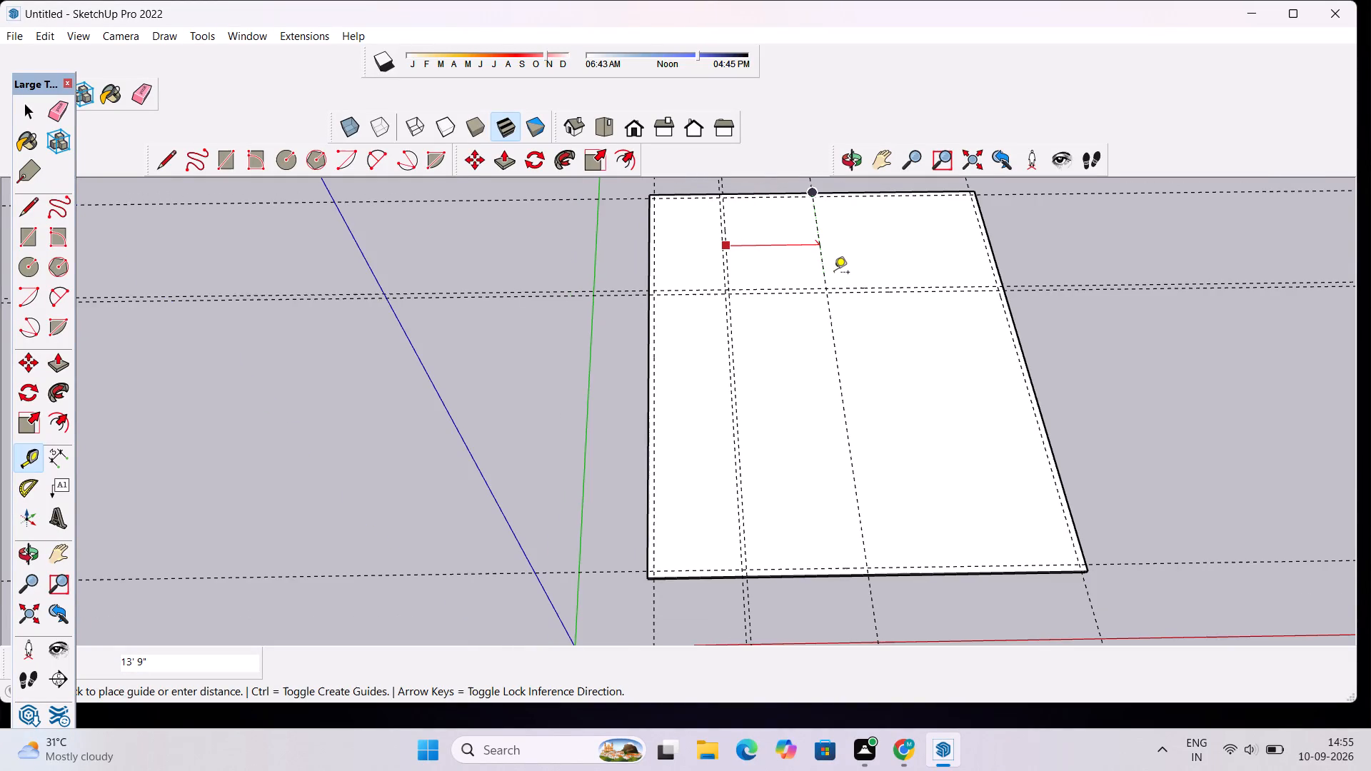
scroll(834, 273, up, 1)
text(10')
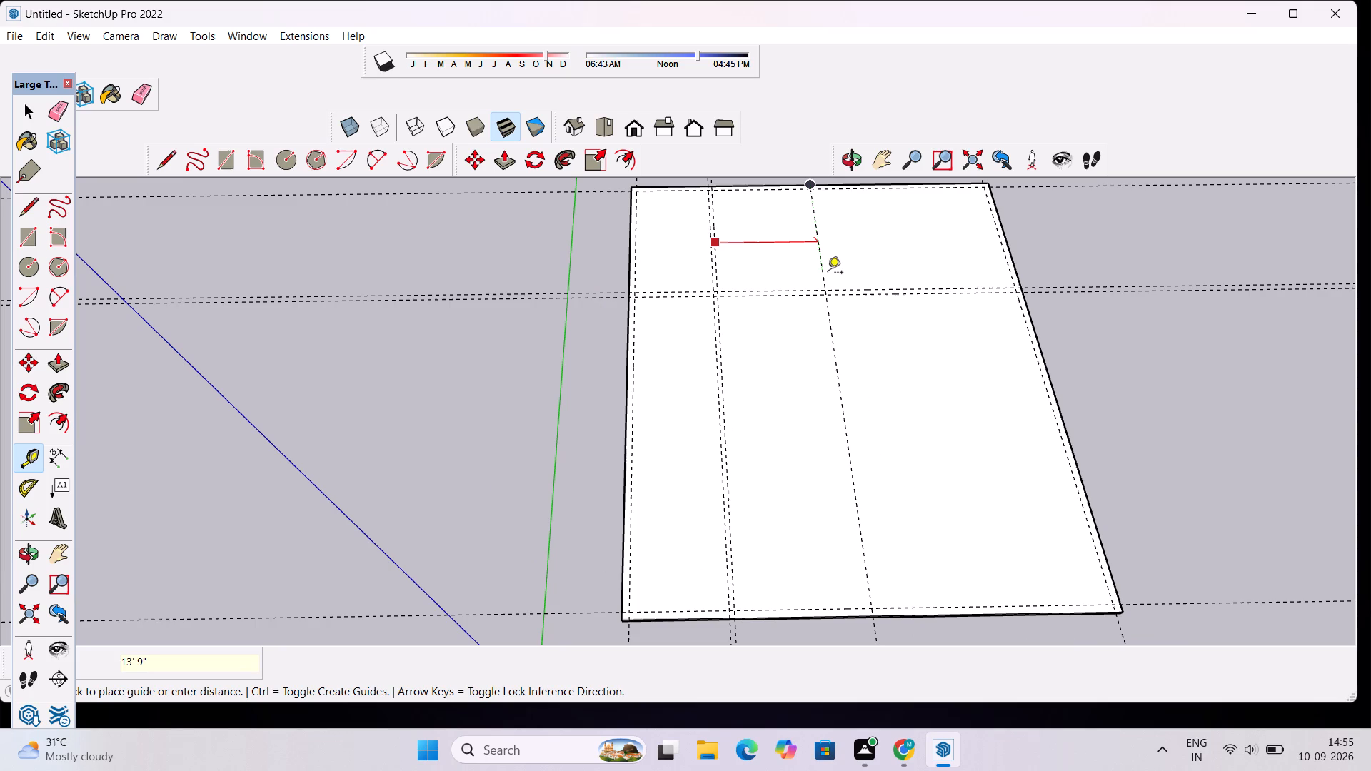
text(10')
key(Return)
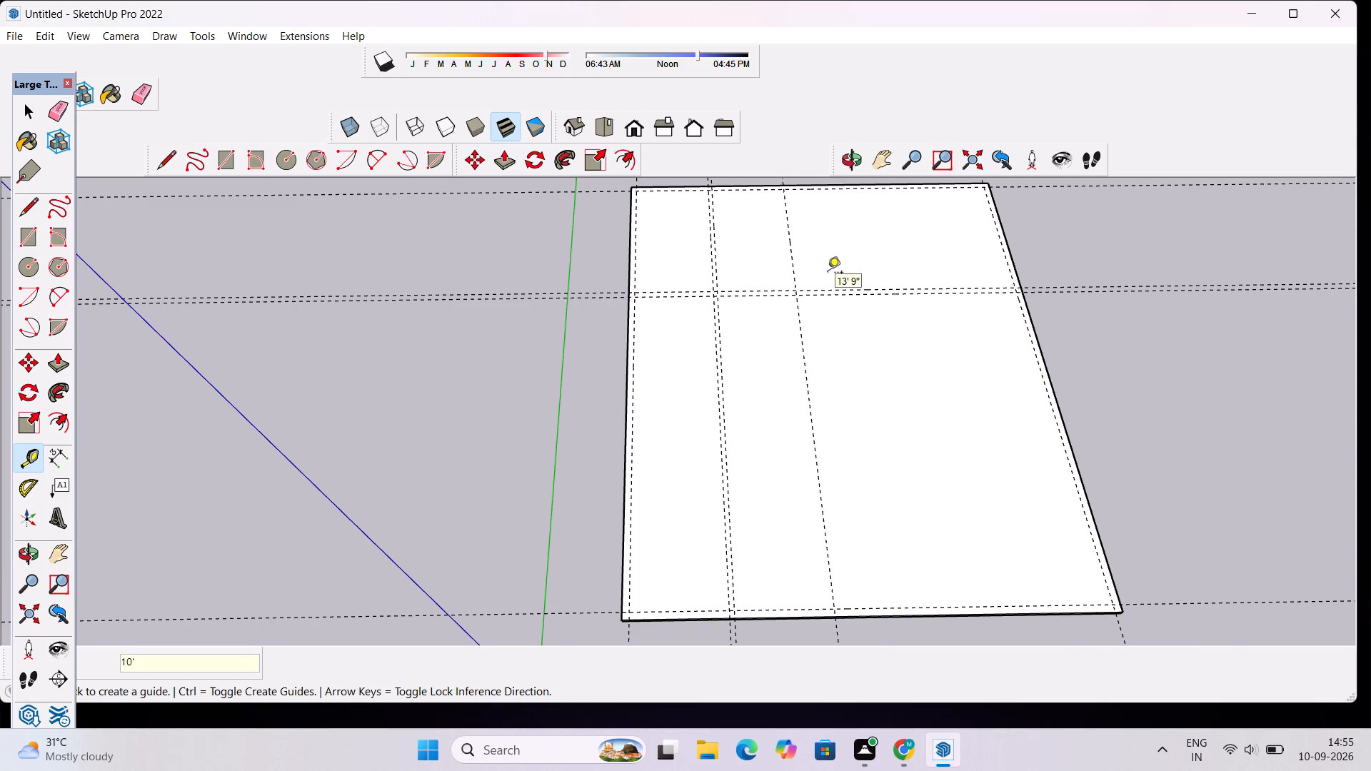
Add a parallel guide line 6" from the second 10' partition guide, on its side away from the green axis.
scroll(808, 253, up, 3)
click(785, 248)
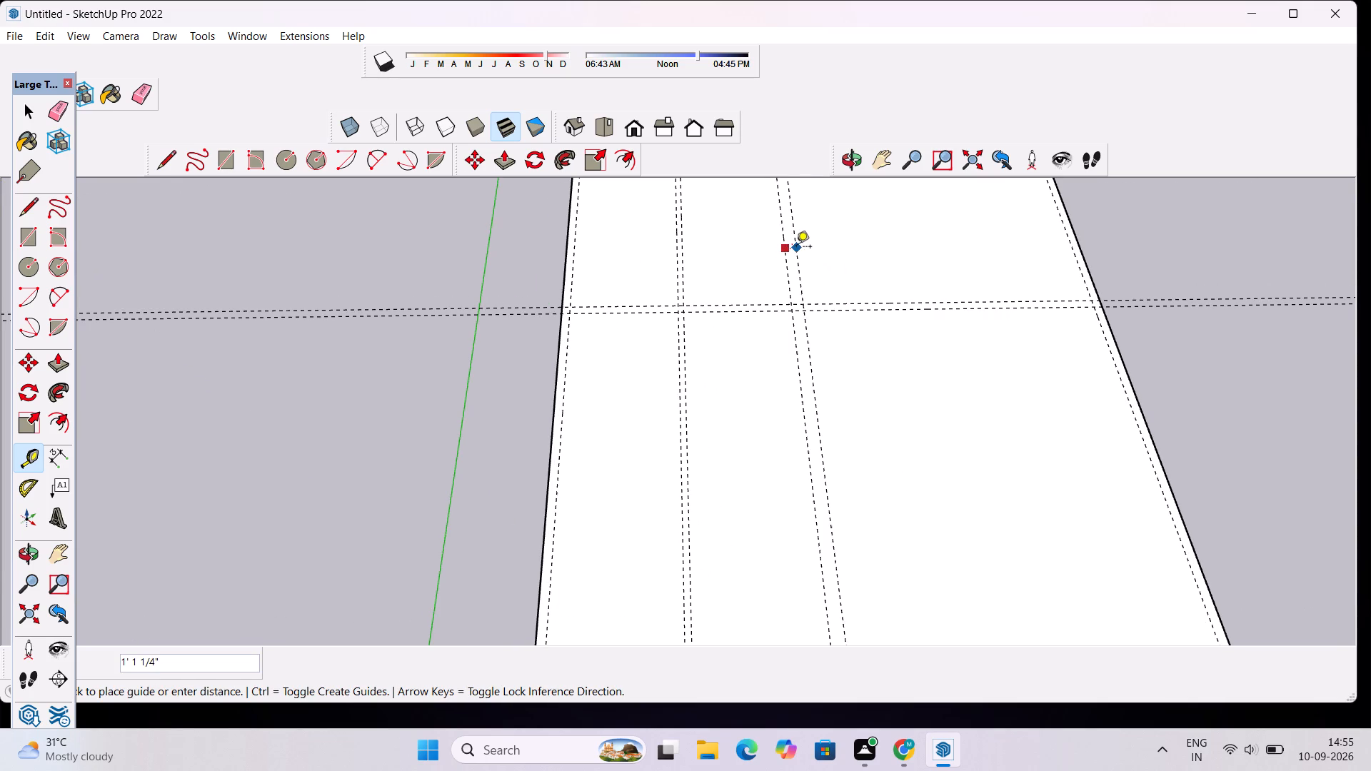
text(6")
key(Return)
Place a guide line 10' from the last 6" offset guide, away from the green axis, and a parallel one 6" beyond it.
scroll(799, 248, down, 6)
scroll(827, 196, up, 3)
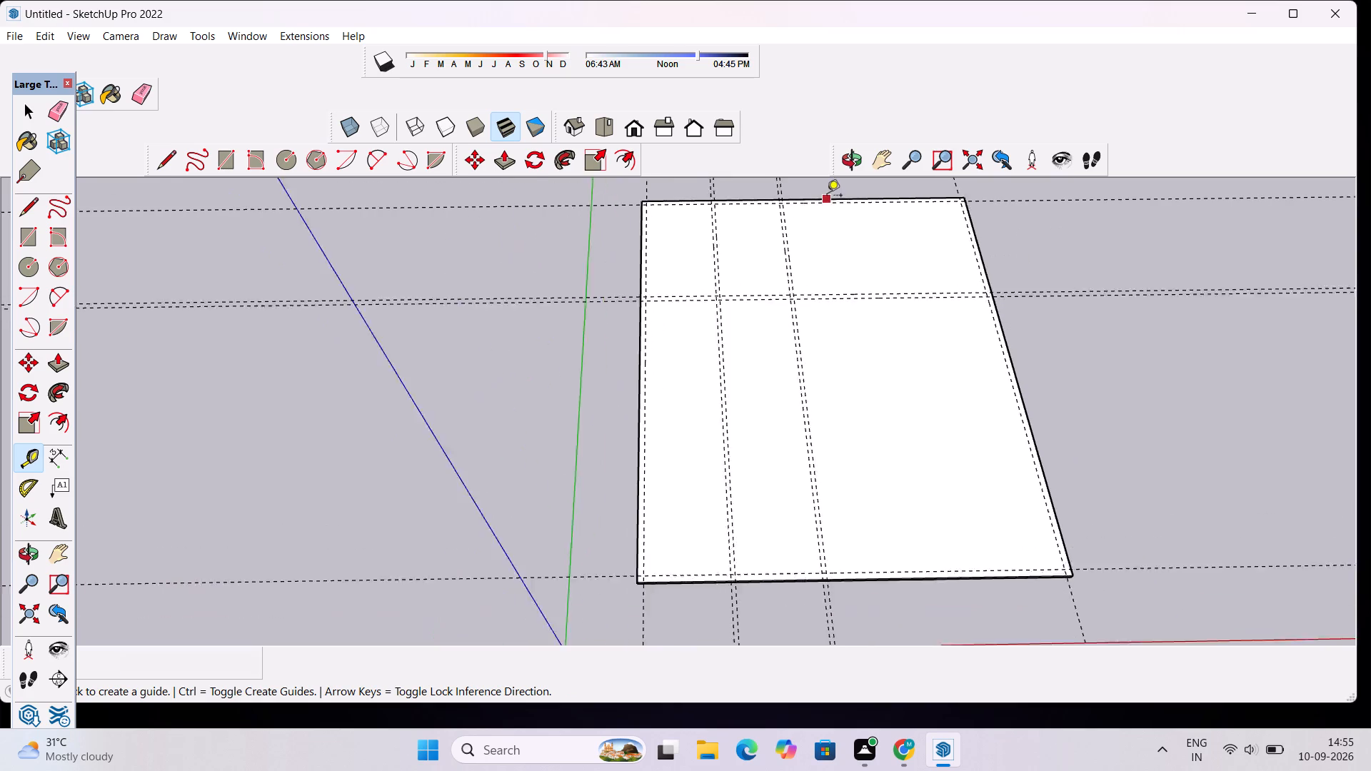
scroll(827, 196, up, 8)
click(763, 270)
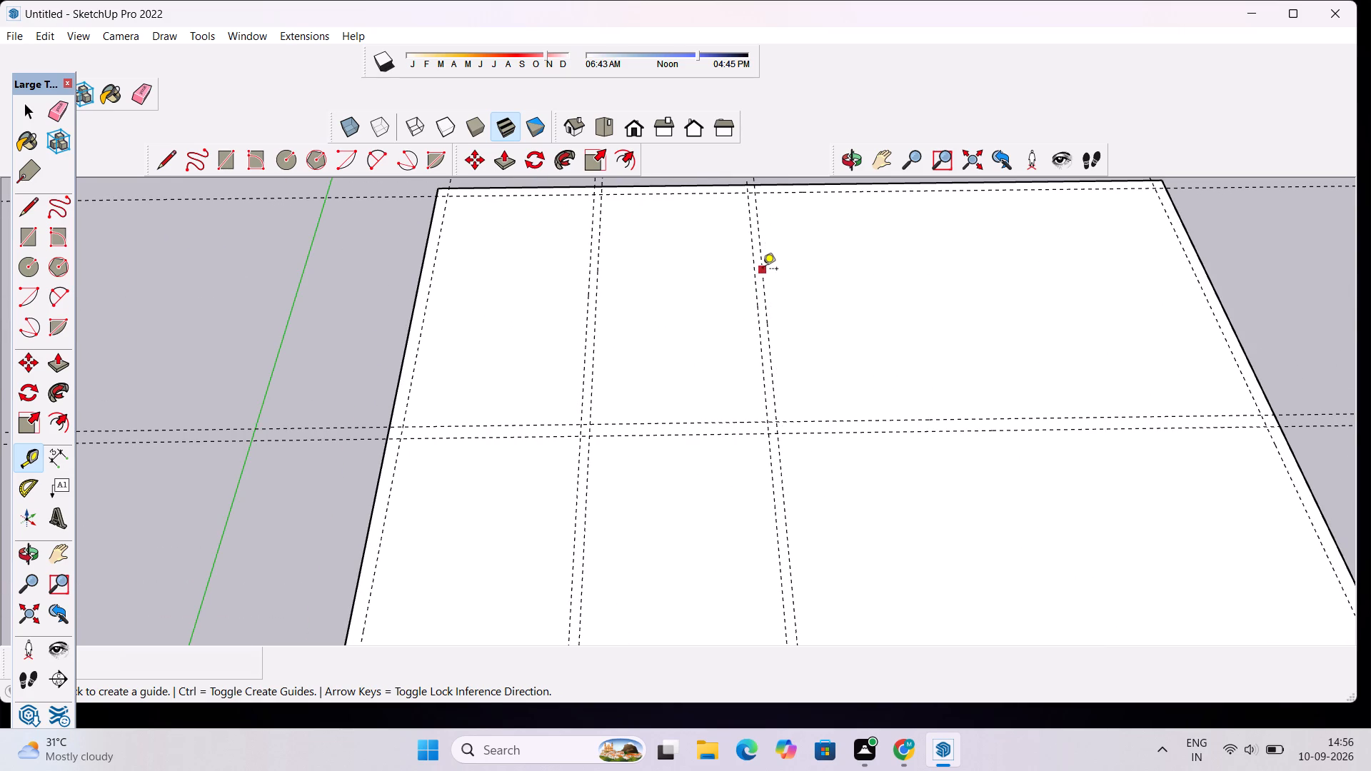
scroll(839, 264, down, 4)
scroll(922, 264, down, 1)
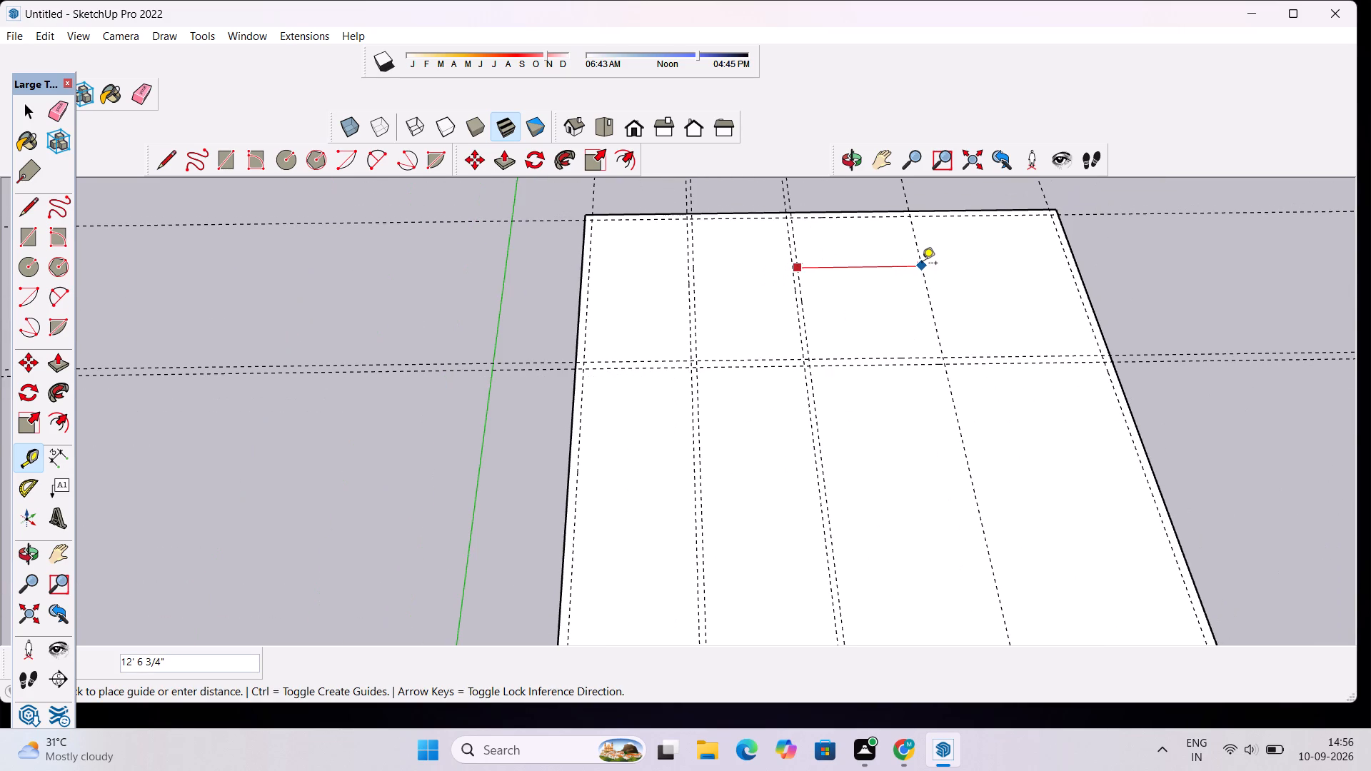
text(10')
key(Return)
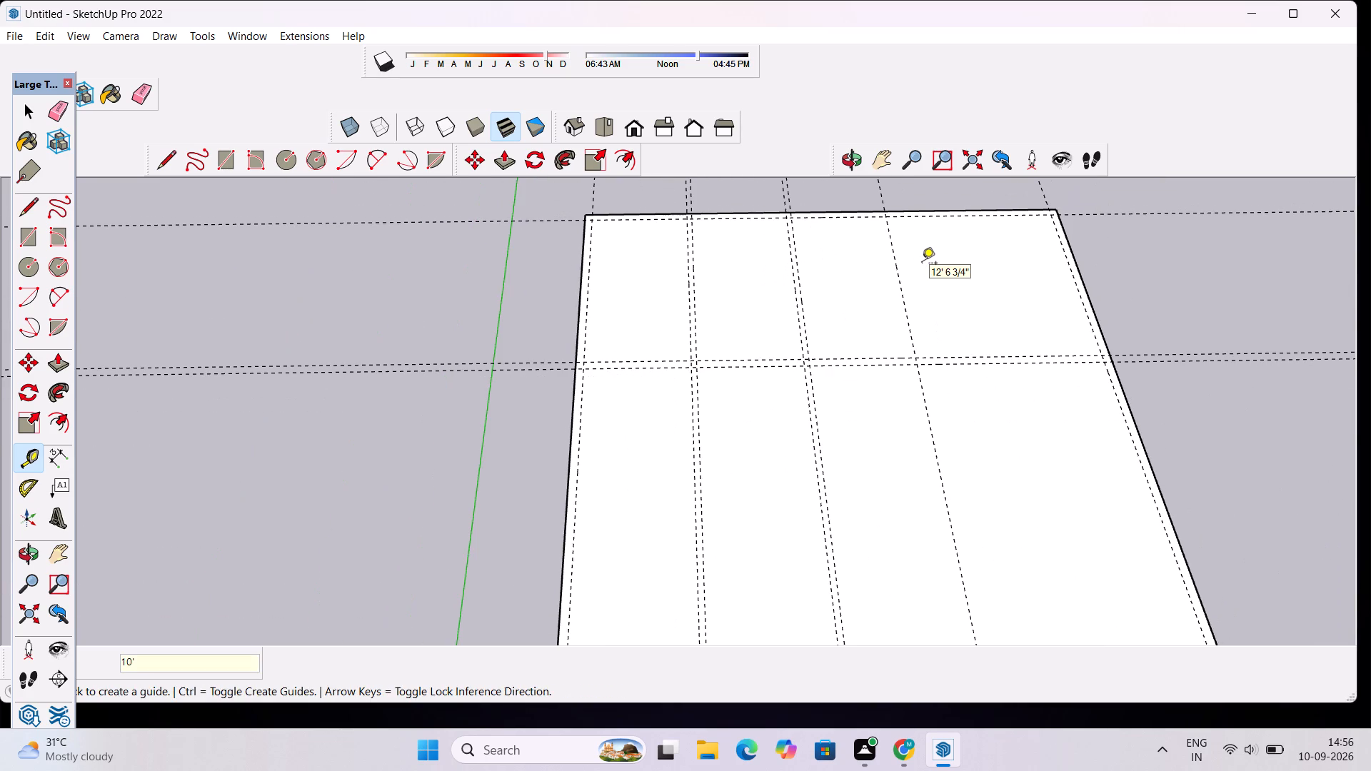
scroll(925, 228, up, 3)
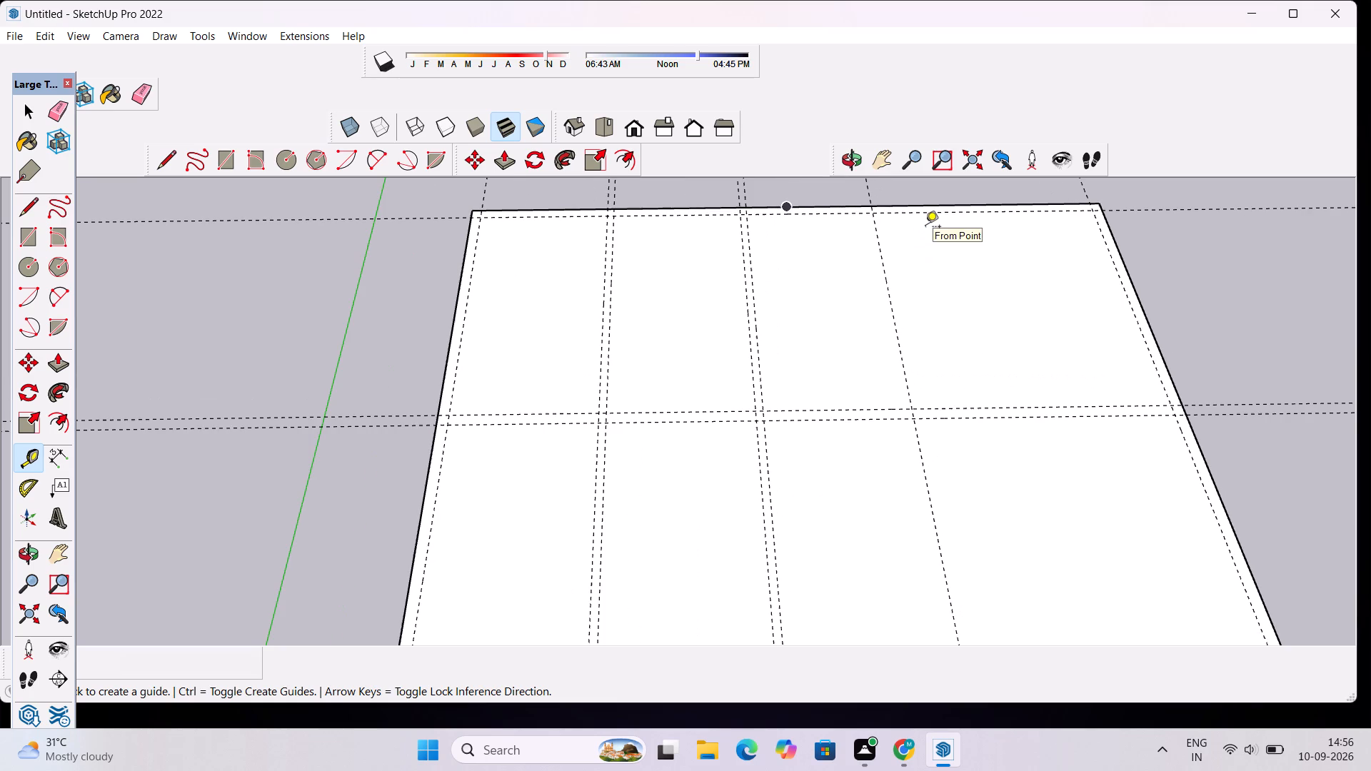
click(886, 276)
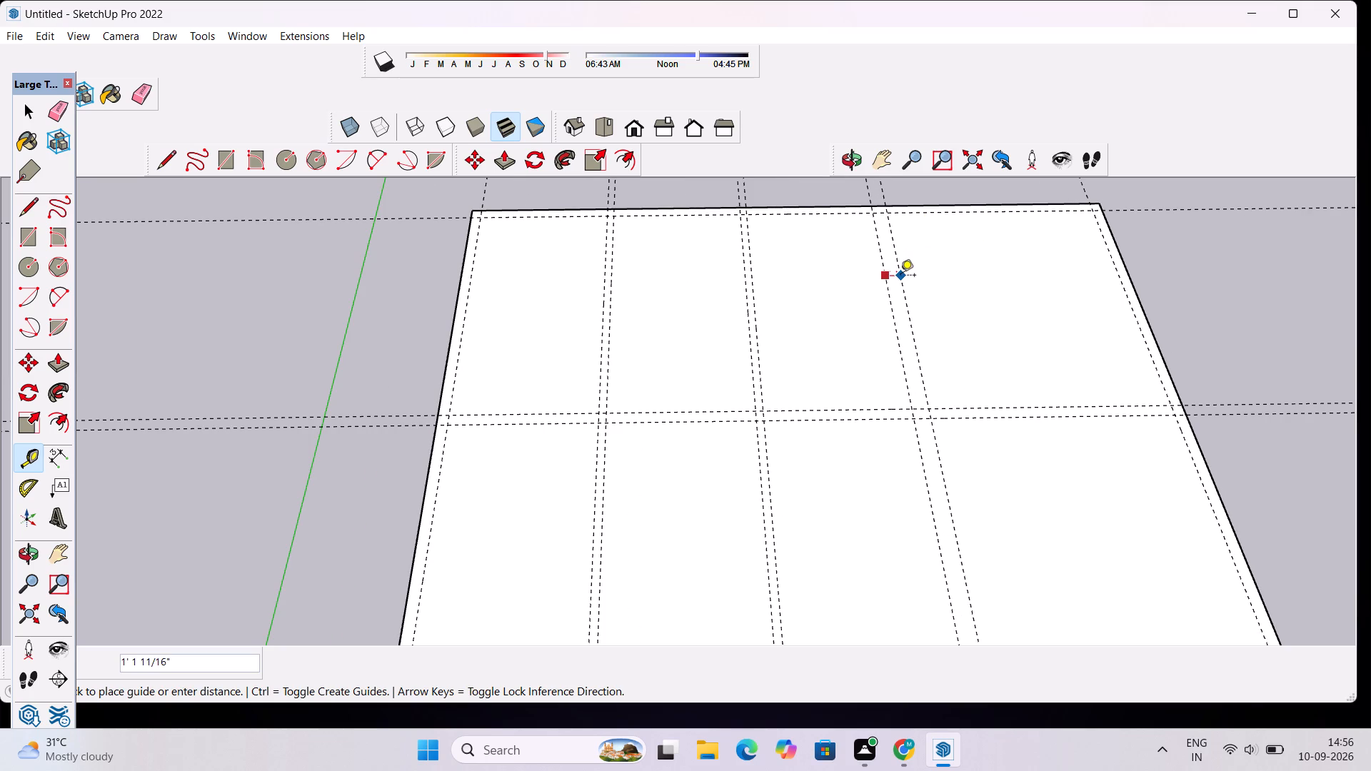
text(6")
key(Return)
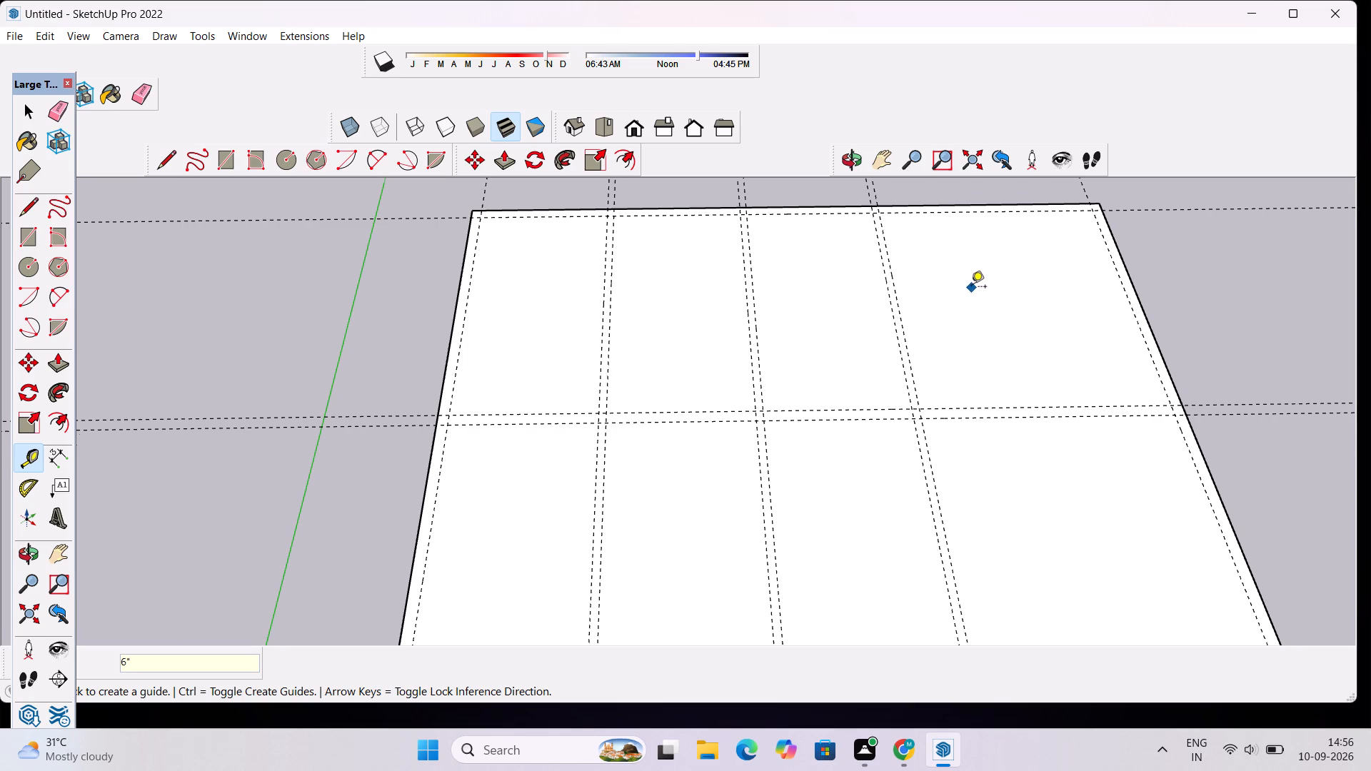
Place a guide line 10' from the cross partition pair, toward the red axis, and a parallel one 6" beyond it.
scroll(971, 288, up, 3)
scroll(953, 280, down, 15)
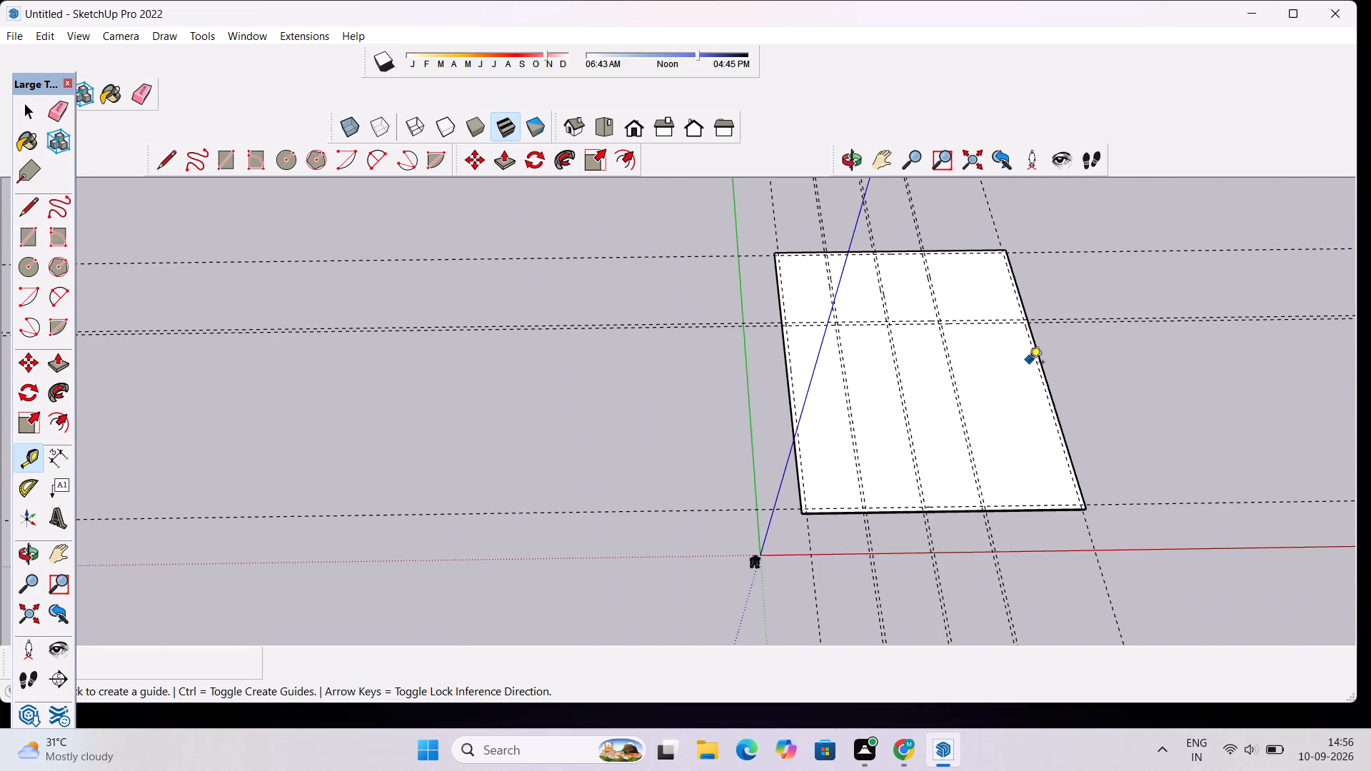
scroll(958, 462, up, 3)
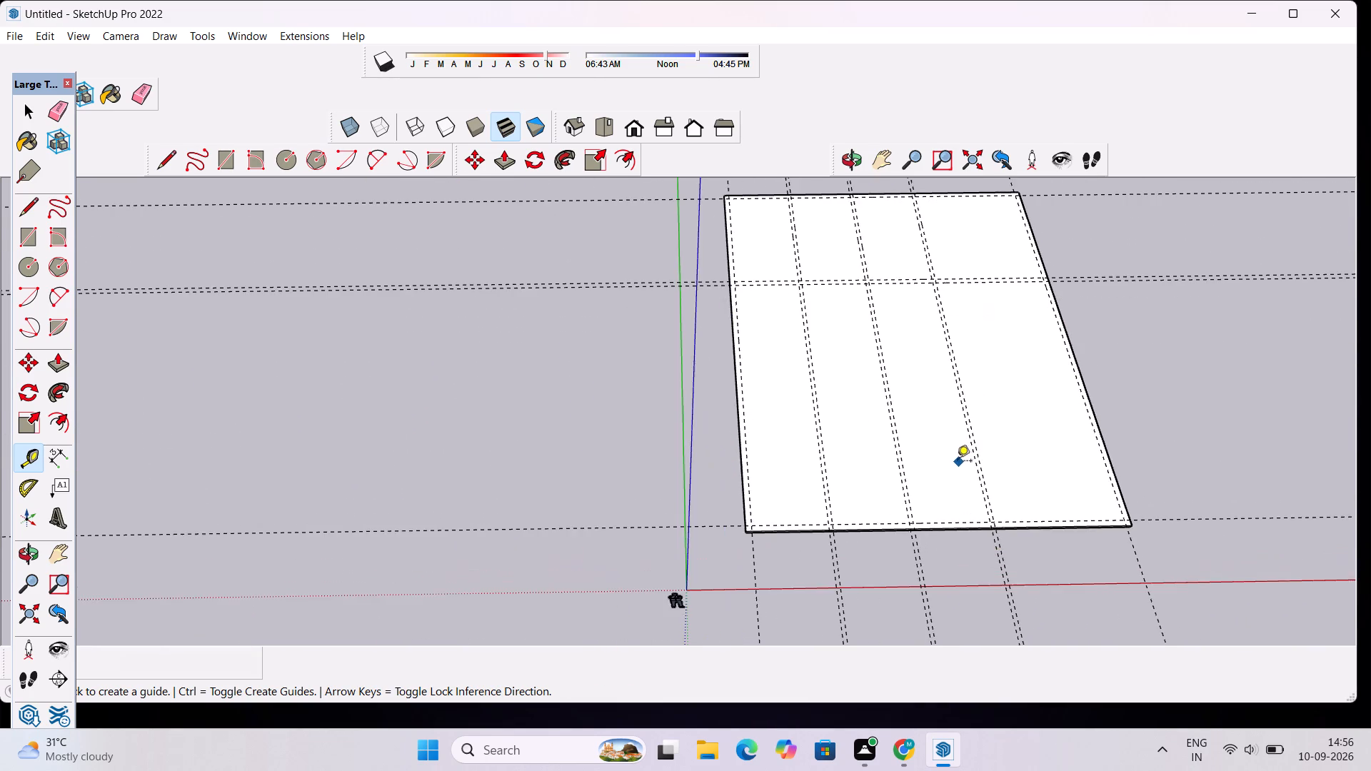
scroll(845, 313, up, 8)
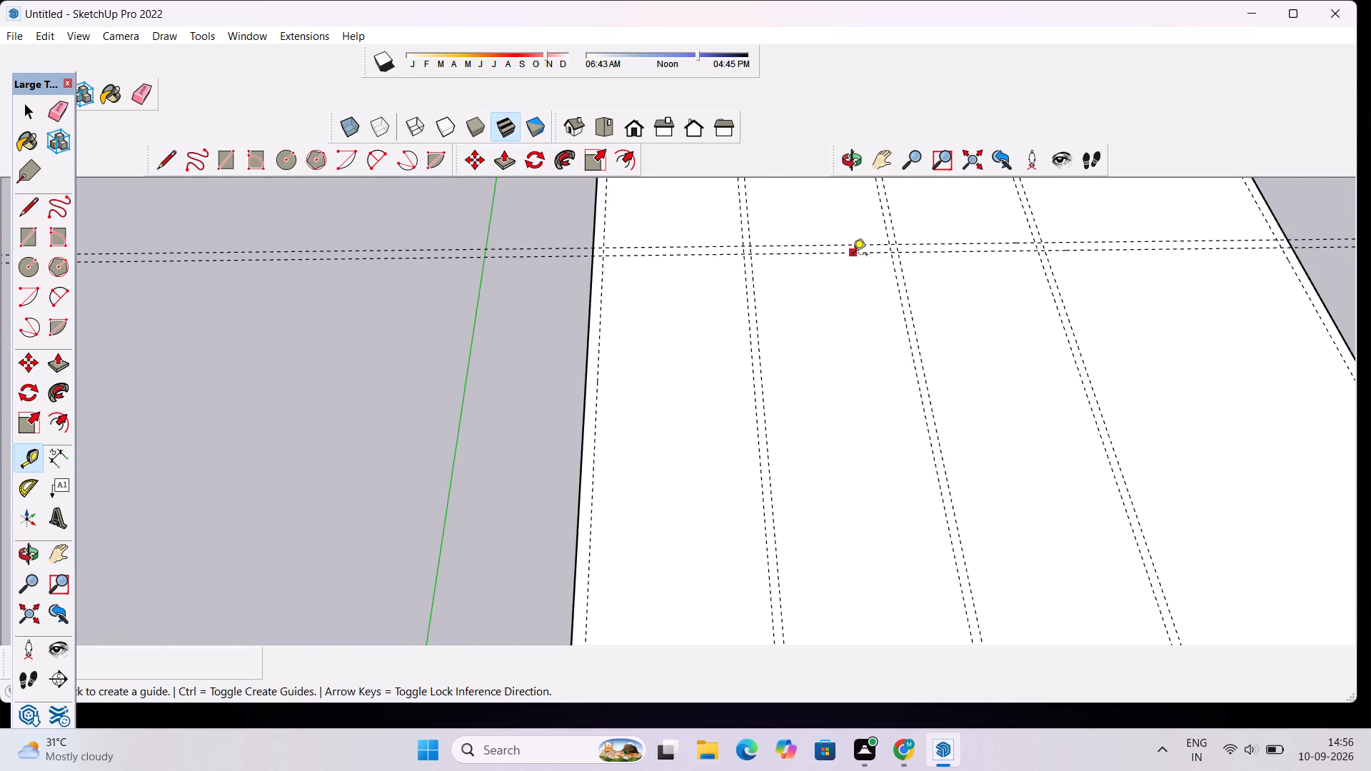
click(853, 256)
scroll(852, 299, down, 4)
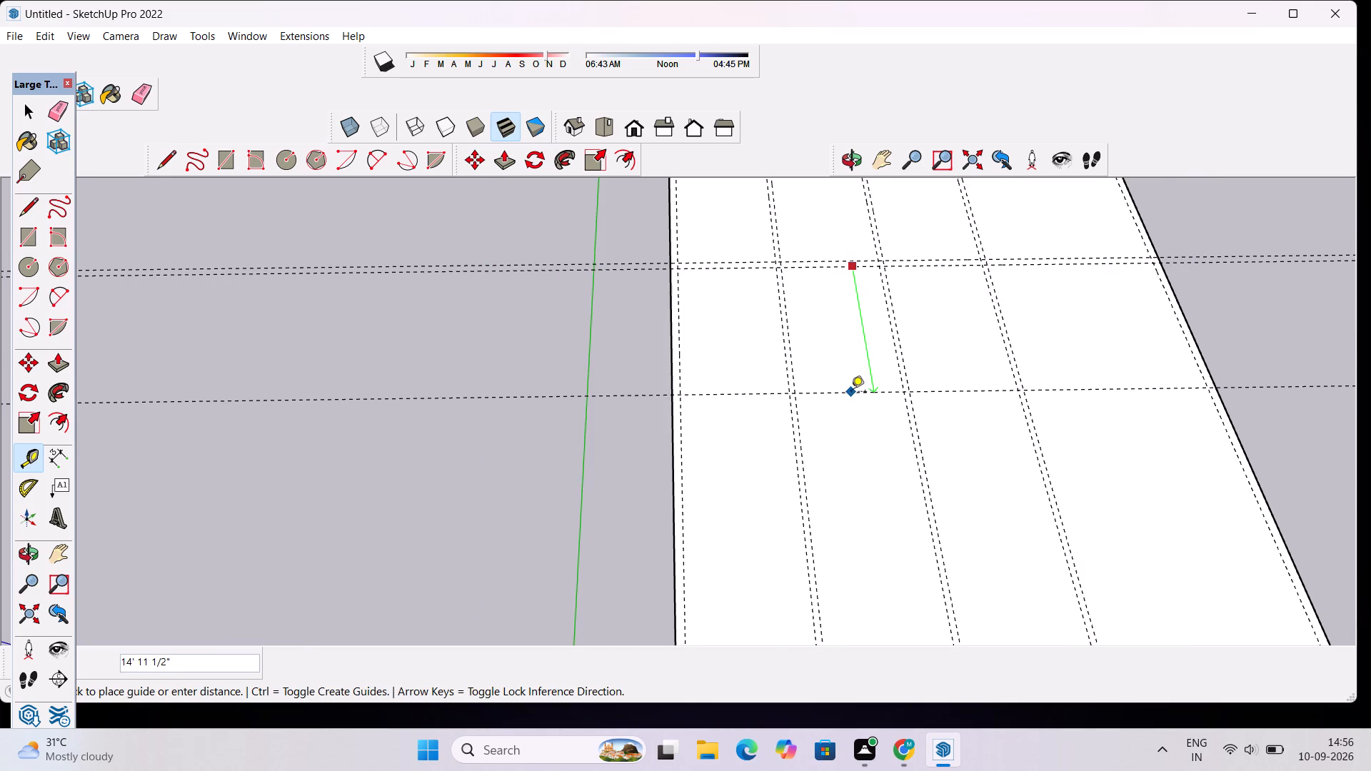
scroll(851, 393, up, 4)
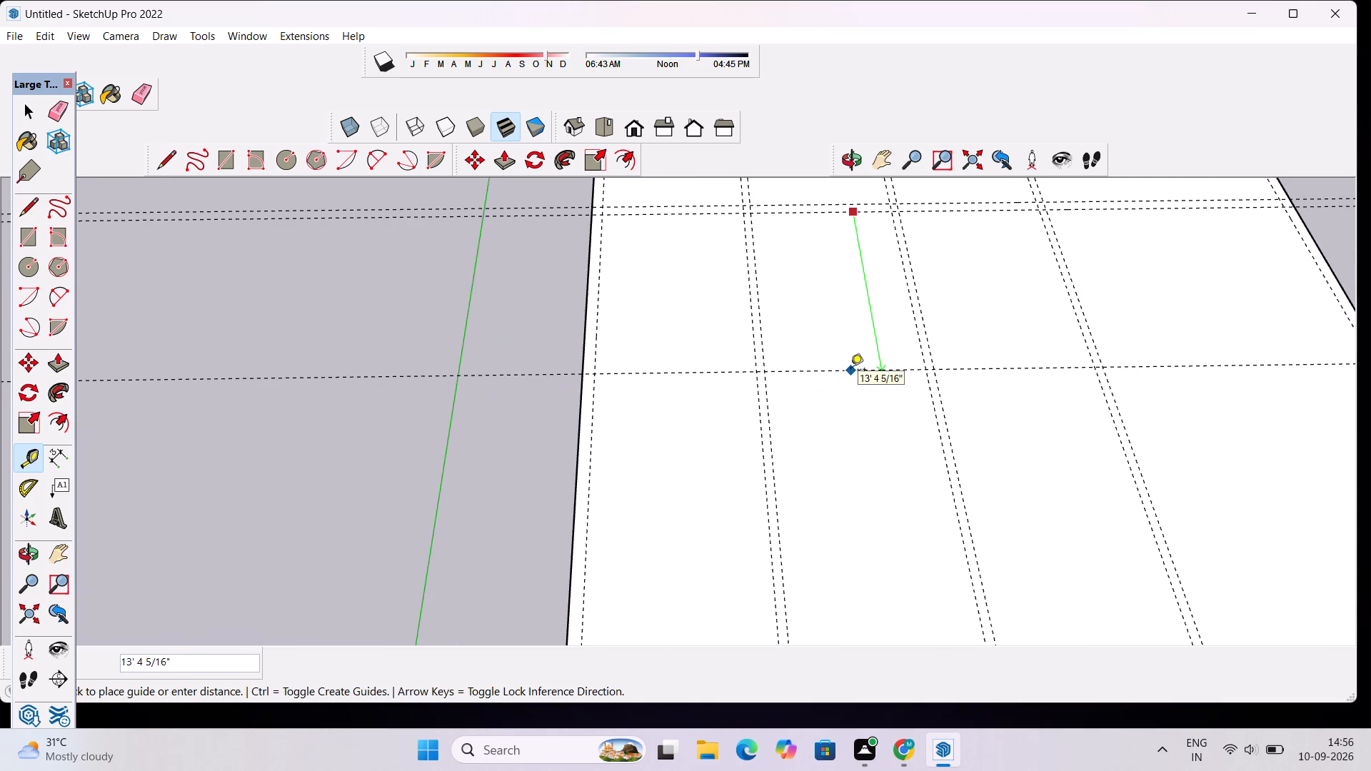
text(10')
key(Return)
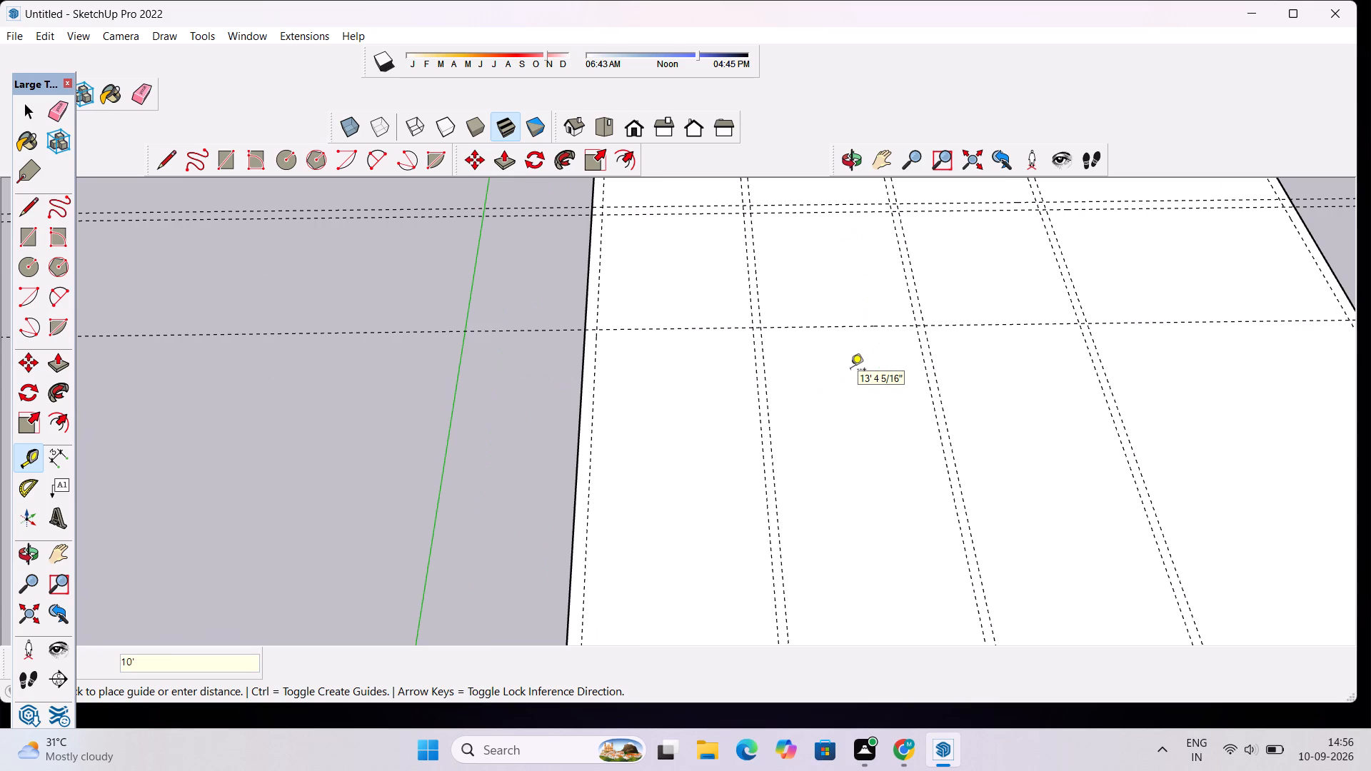
click(858, 329)
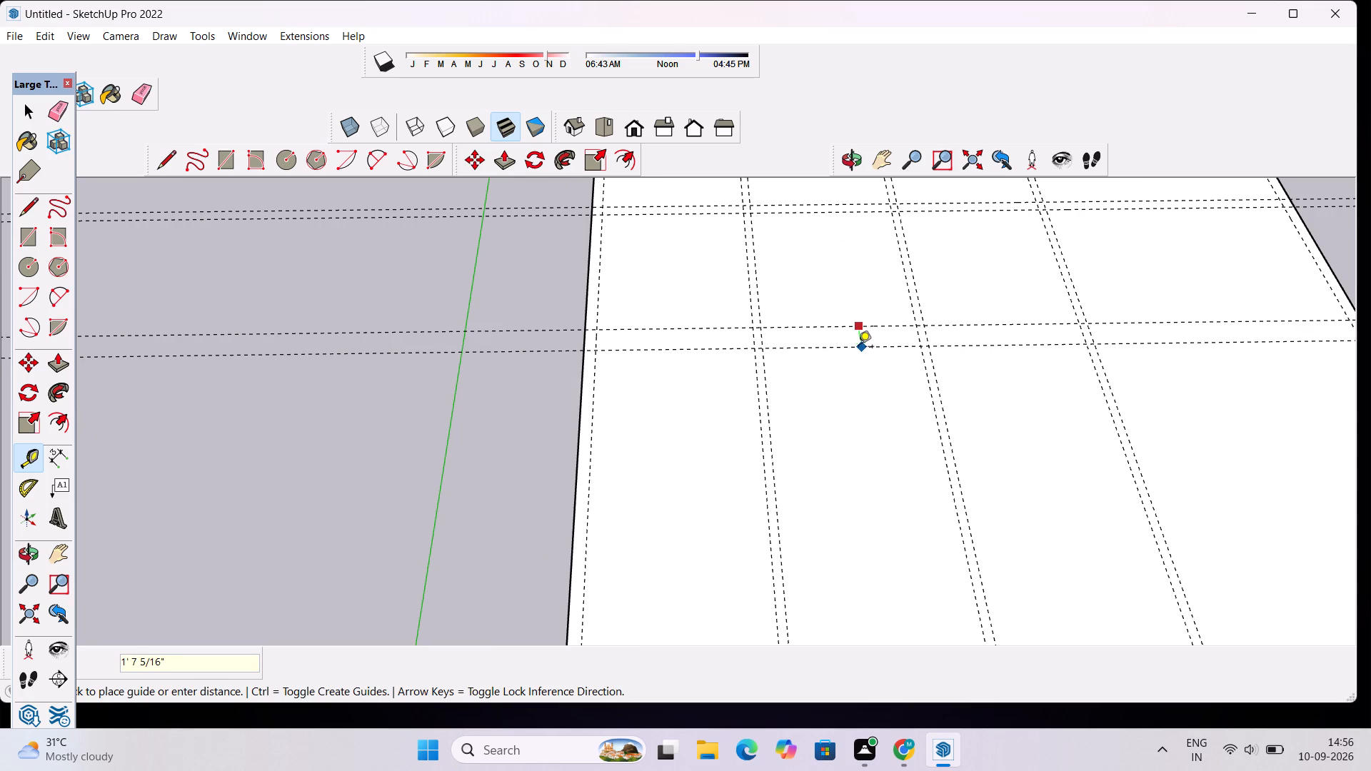
key(6)
key(shift+quotedbl)
key(Return)
Place a guide line 10' from the second cross partition pair, toward the red axis, and a parallel one 6" beyond it.
scroll(858, 347, down, 1)
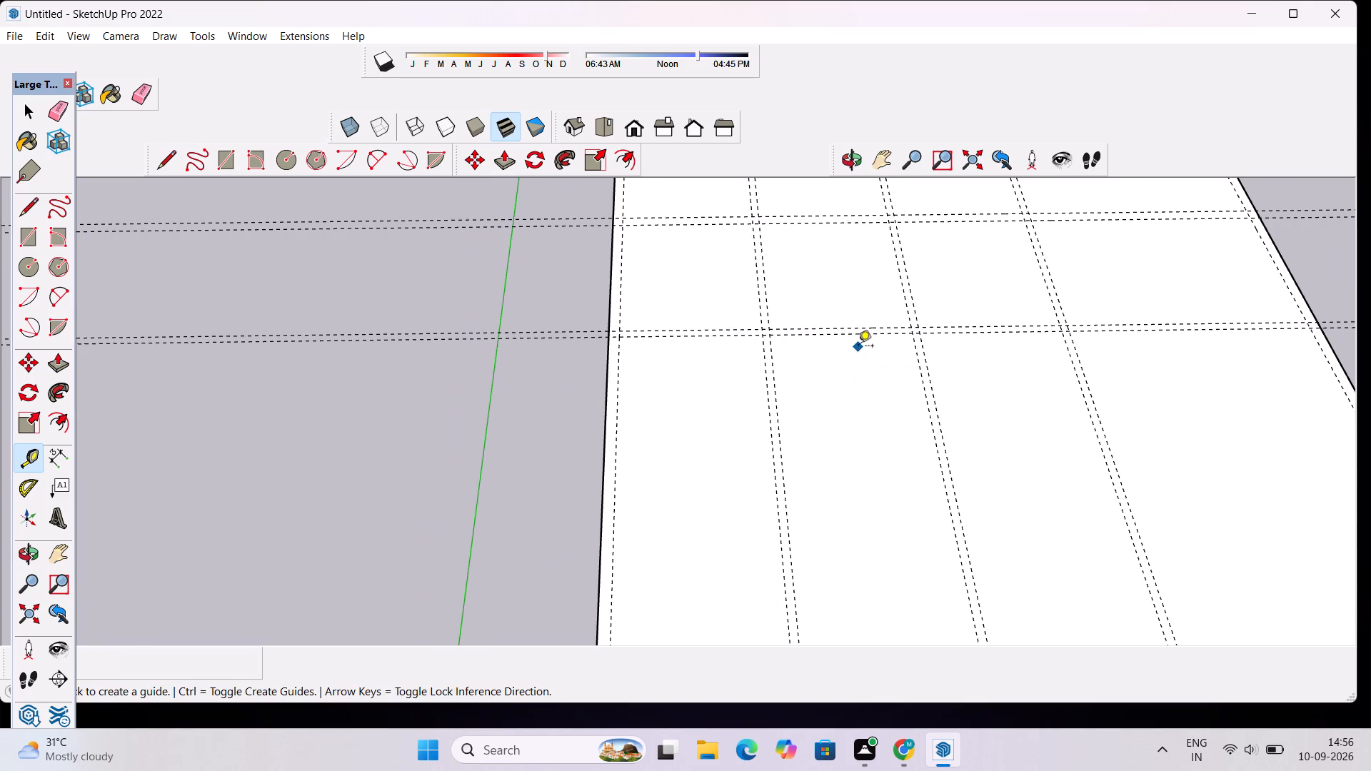
scroll(855, 331, down, 7)
scroll(946, 348, up, 2)
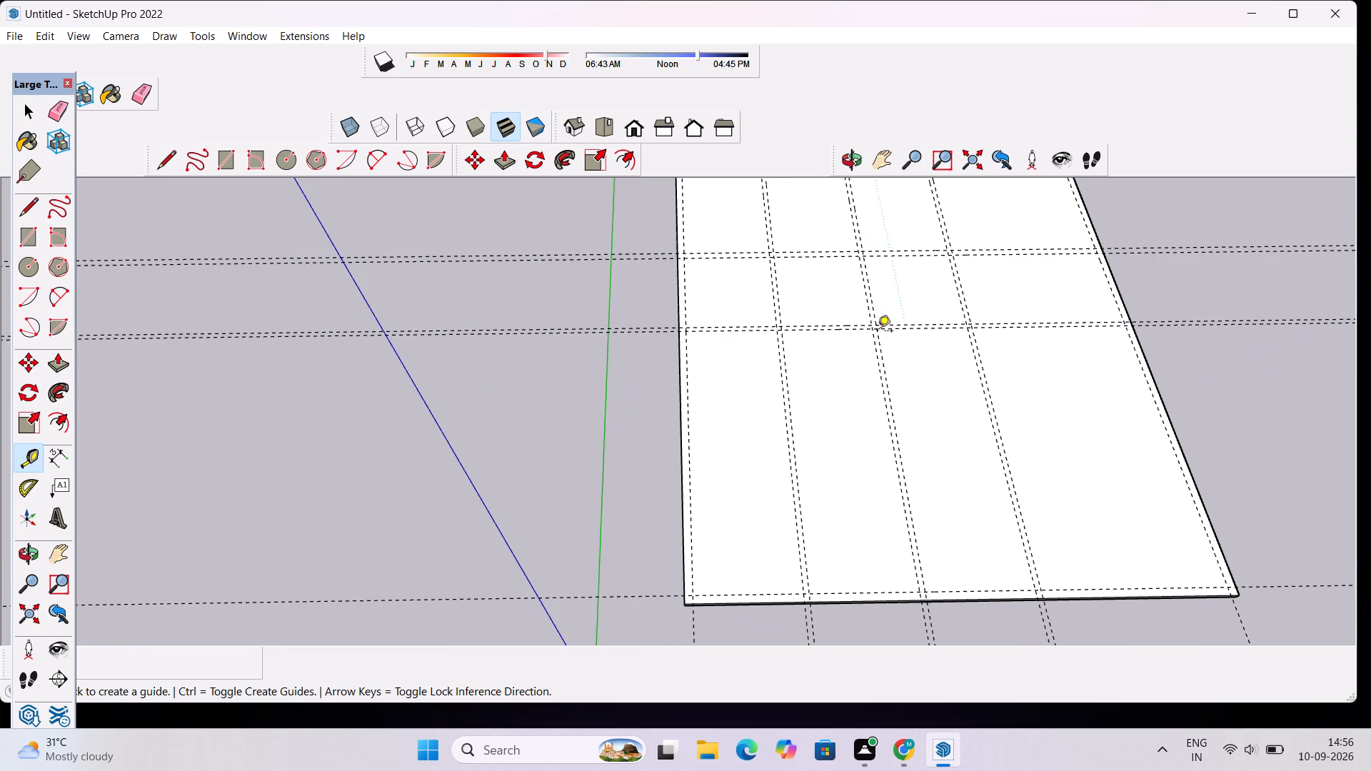
click(861, 331)
scroll(861, 352, down, 2)
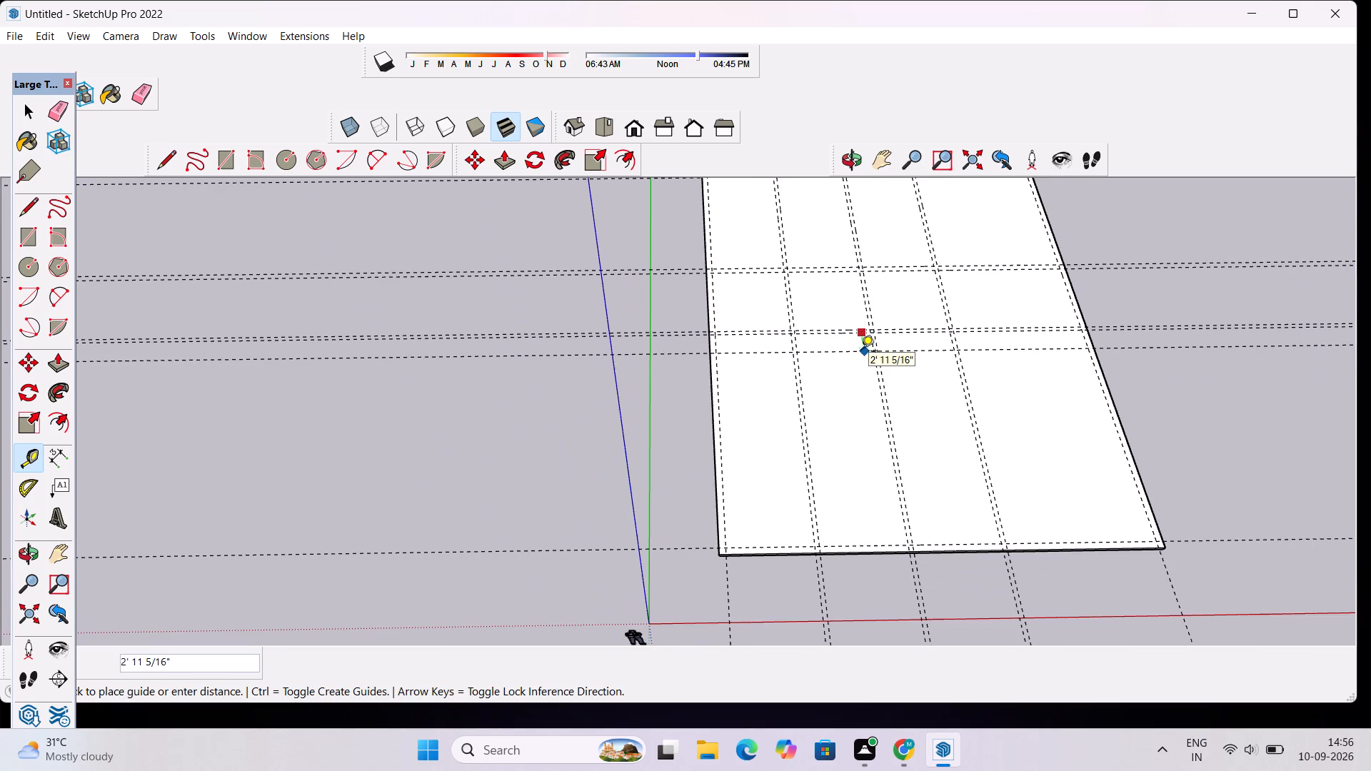
text(10')
key(Return)
scroll(875, 409, up, 4)
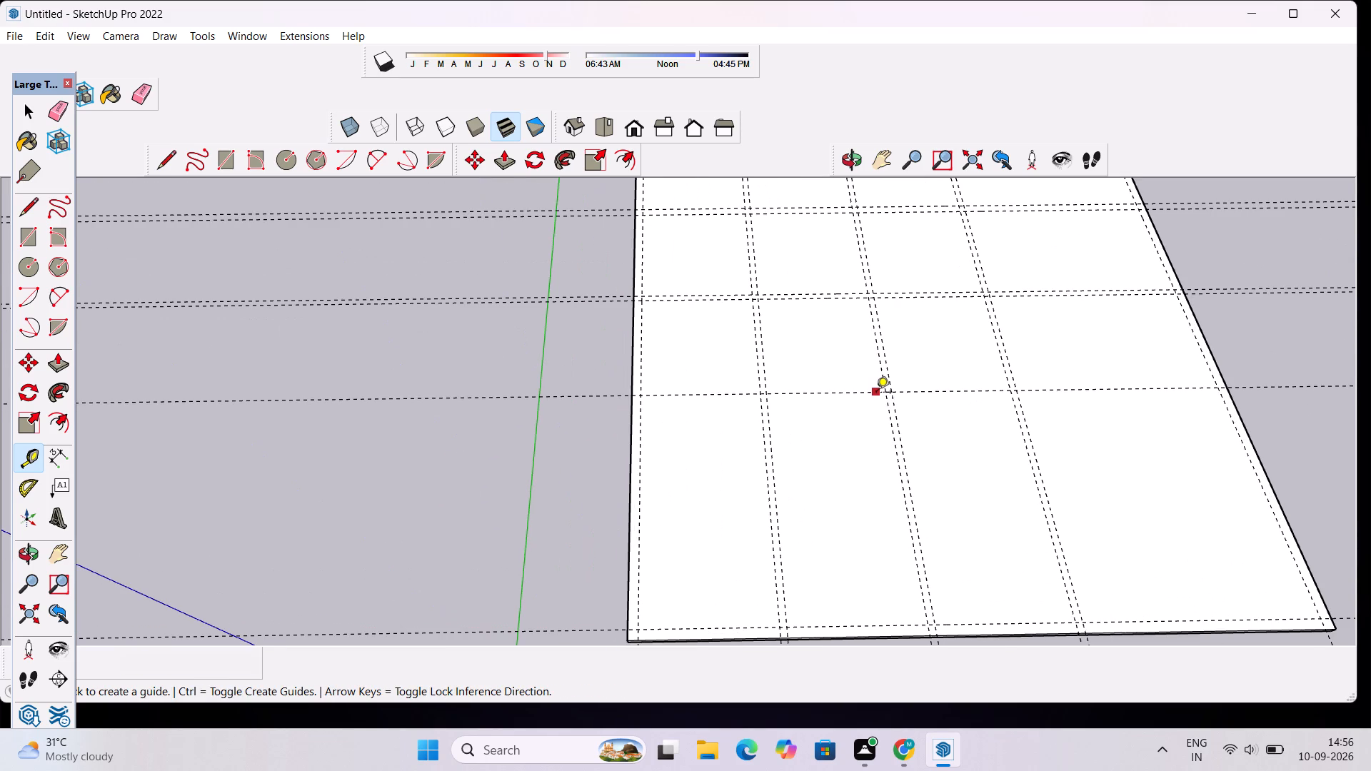
click(876, 393)
text(6")
key(Return)
Examine the grid of outer wall and partition guides across the whole slab top.
scroll(874, 414, down, 5)
scroll(951, 398, down, 4)
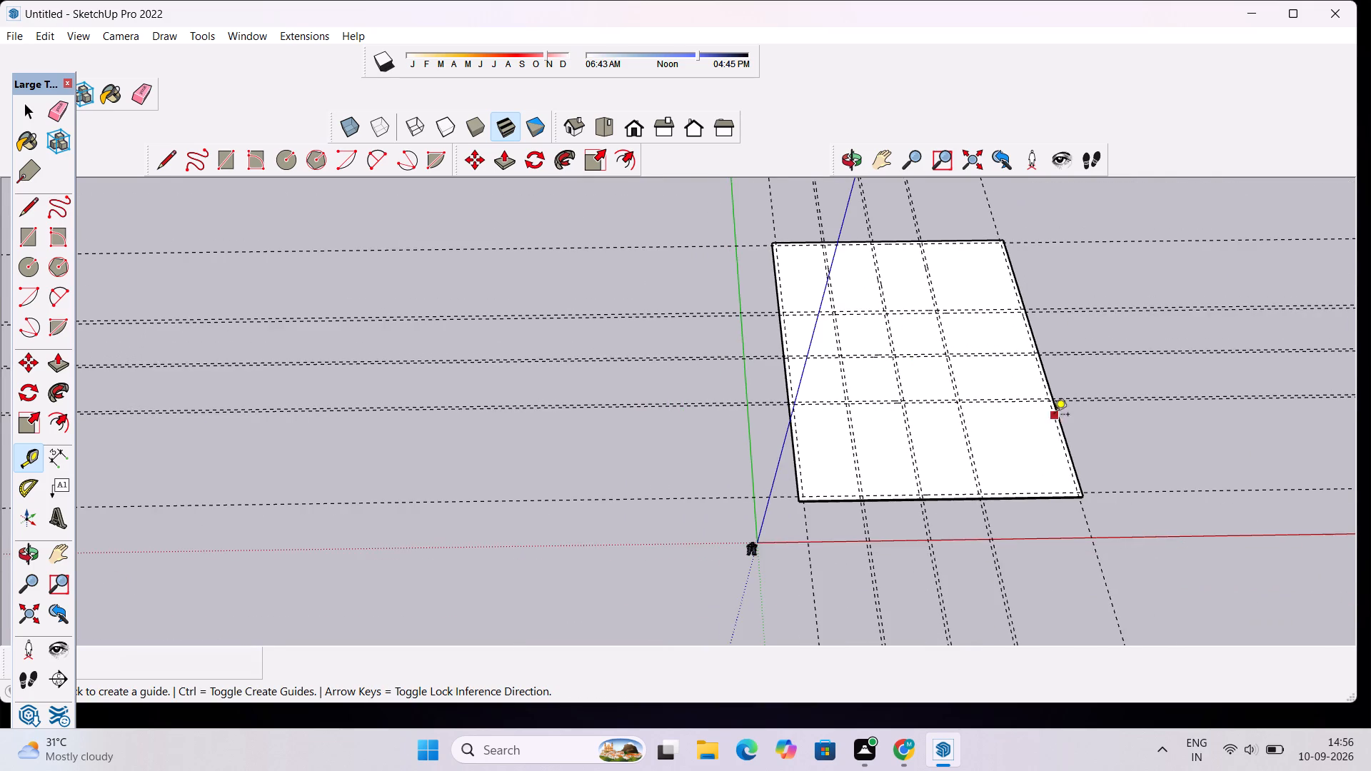
scroll(998, 421, up, 4)
scroll(908, 439, up, 4)
scroll(908, 439, down, 3)
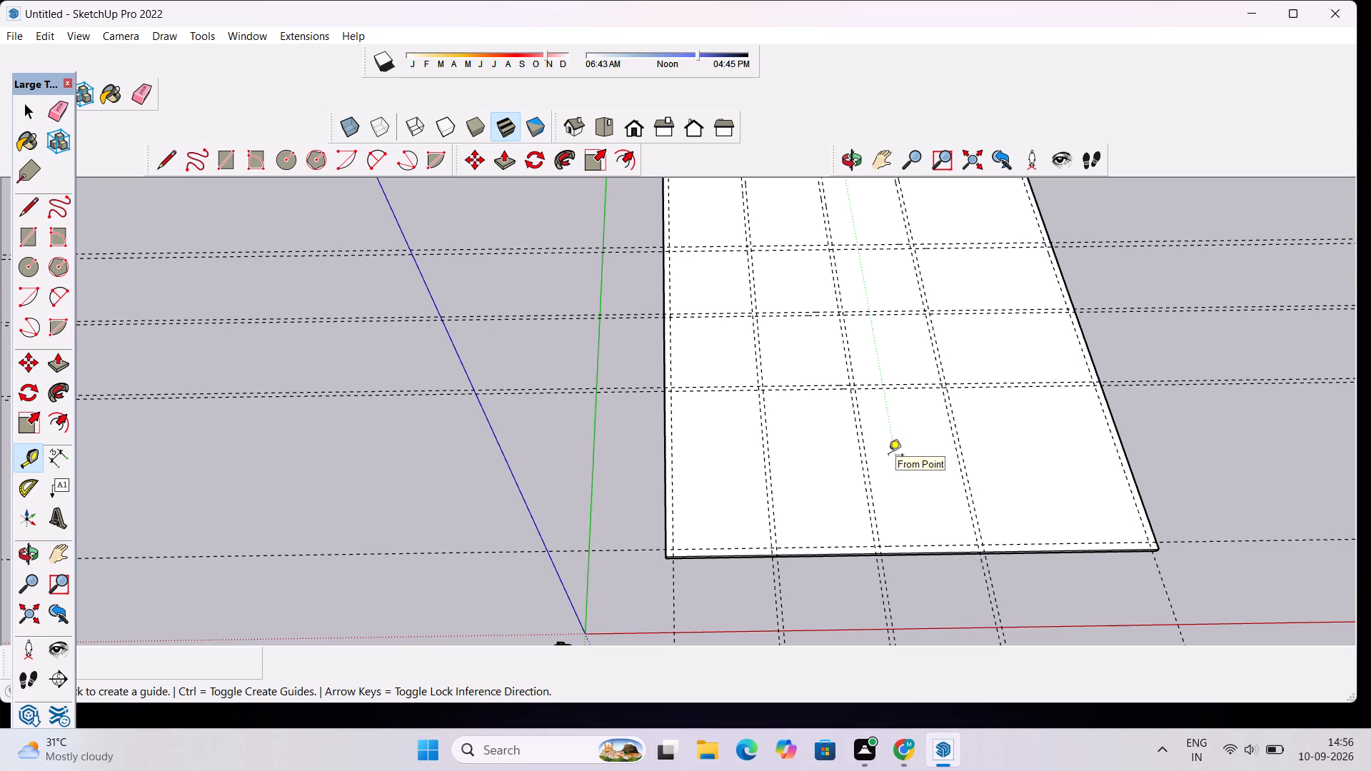
scroll(854, 412, down, 2)
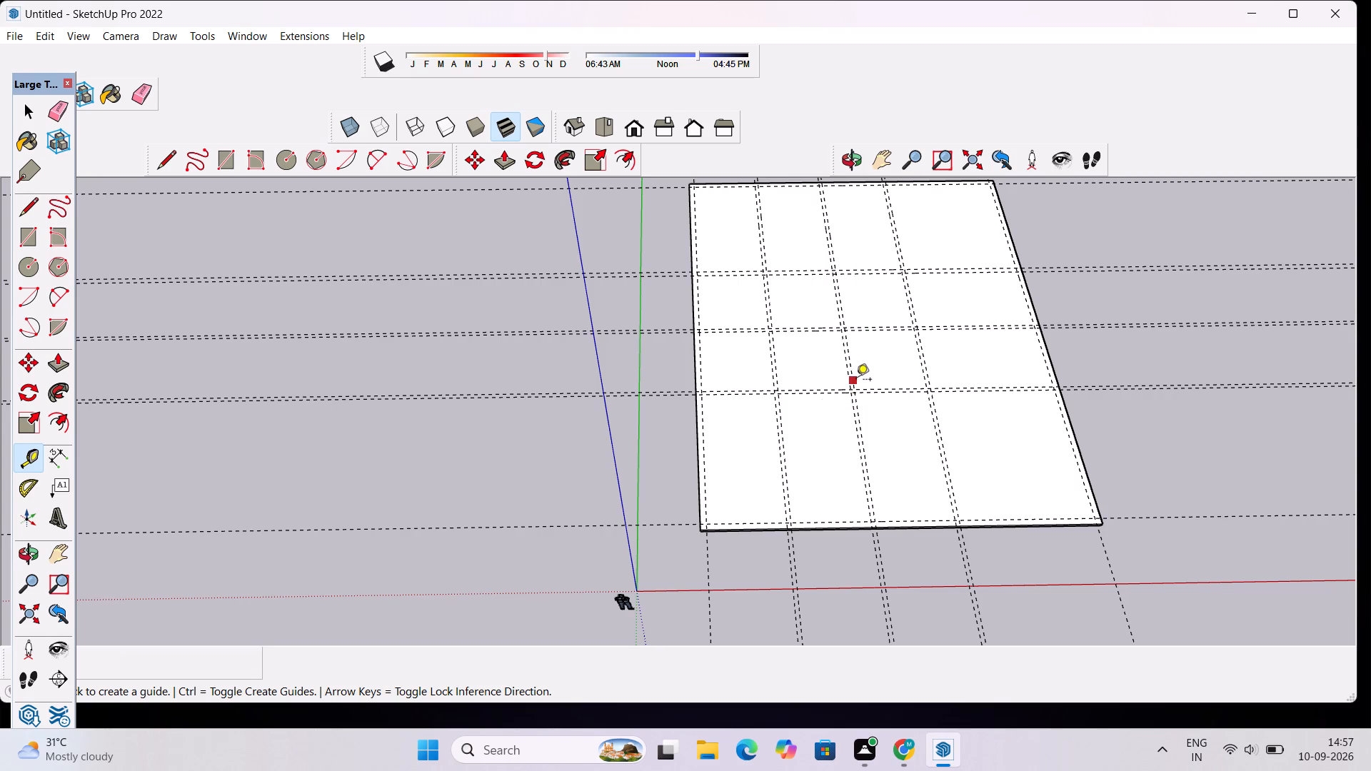
scroll(924, 338, down, 9)
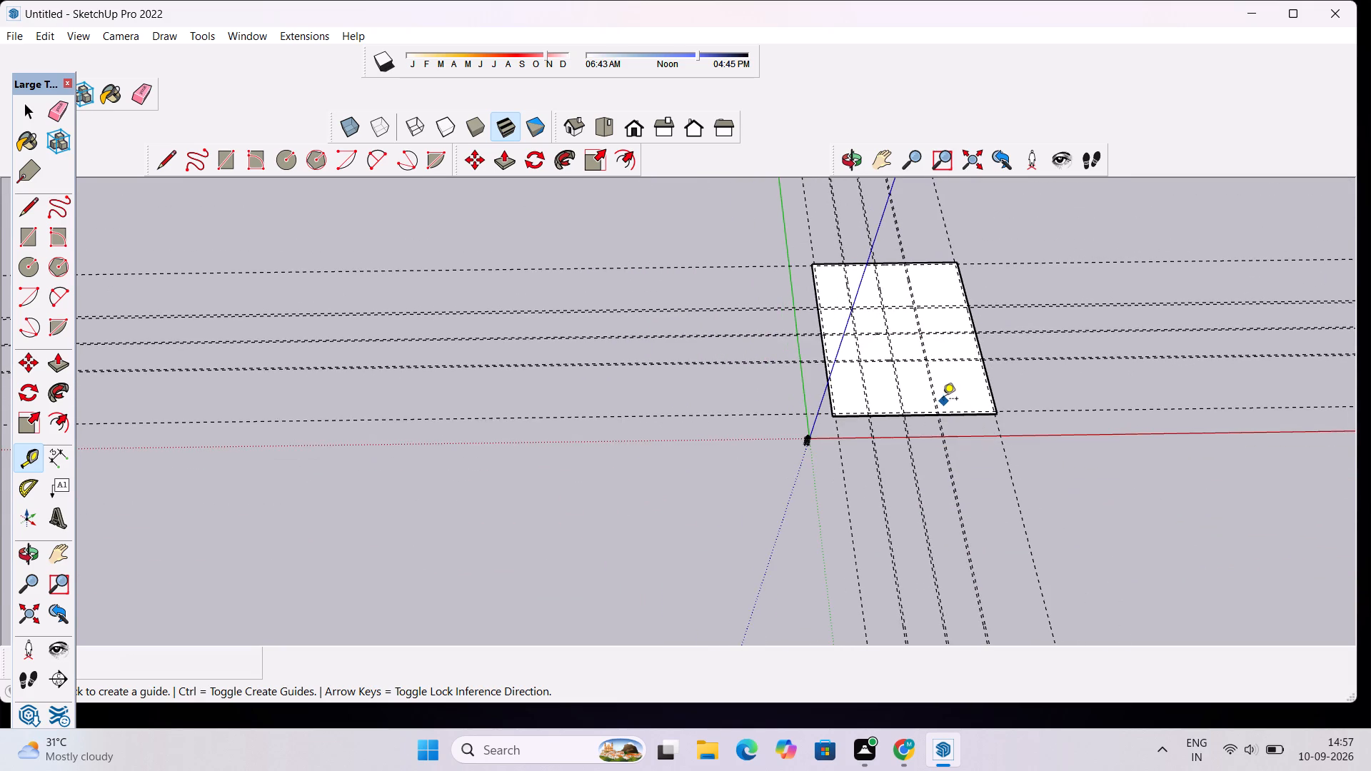
scroll(943, 398, up, 6)
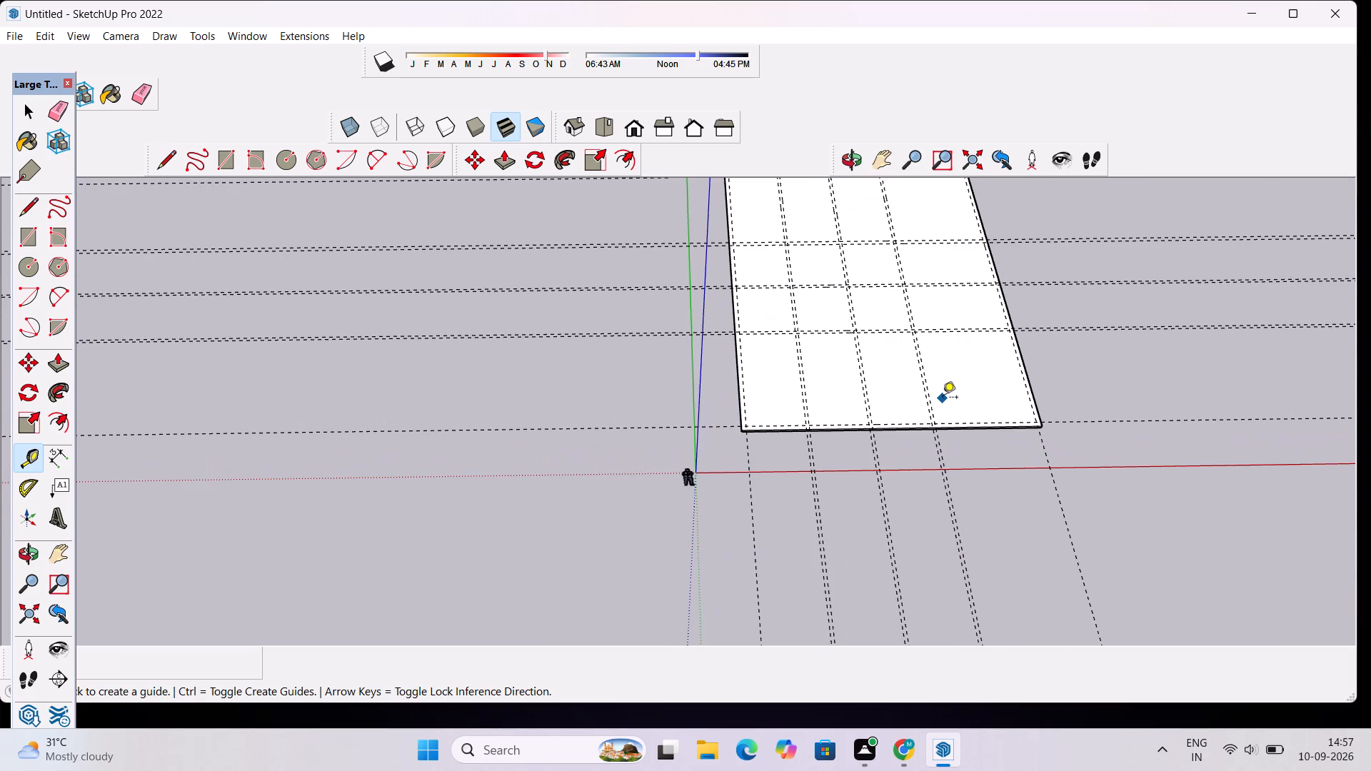
scroll(943, 398, up, 1)
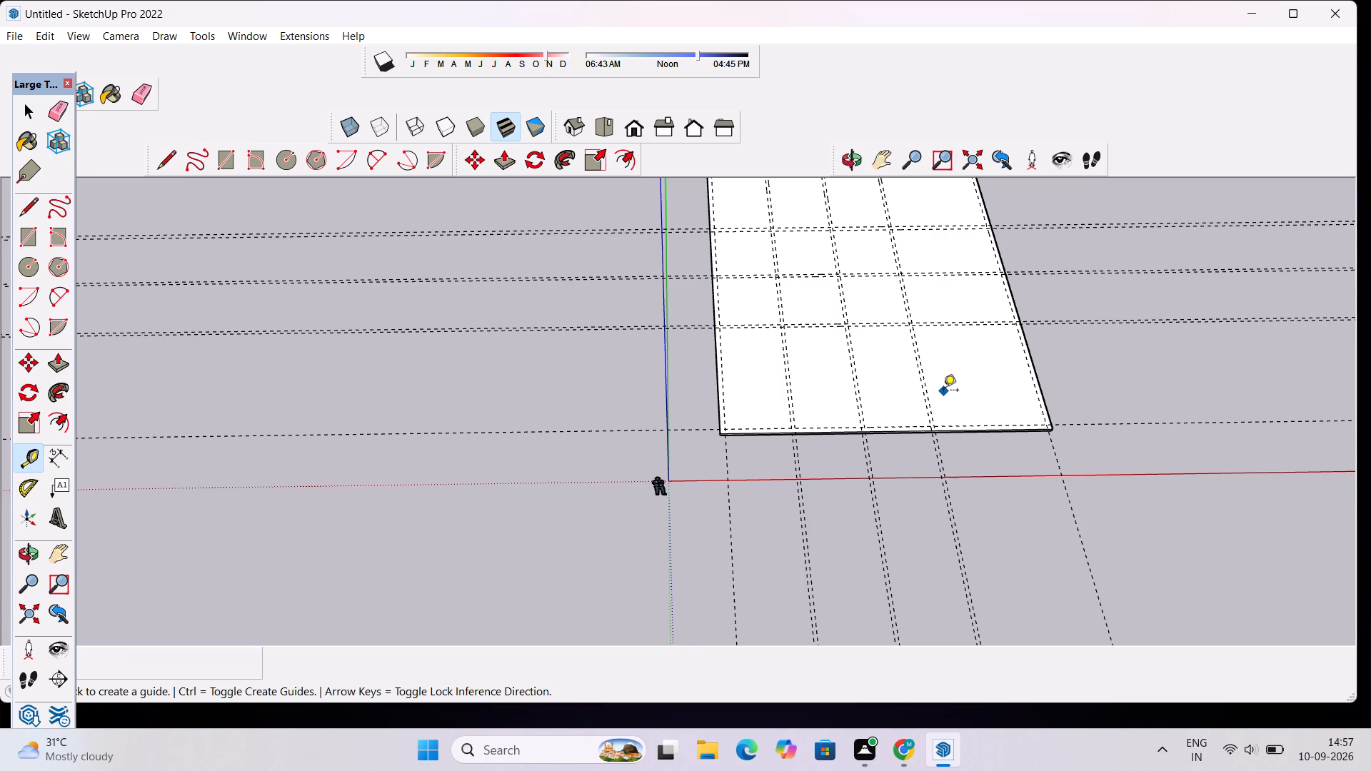
scroll(943, 391, down, 4)
scroll(864, 413, up, 5)
Draw a 58' 6" by 48' 6" rectangle on the slab top between diagonally opposite intersections of the outer wall guides.
key(space)
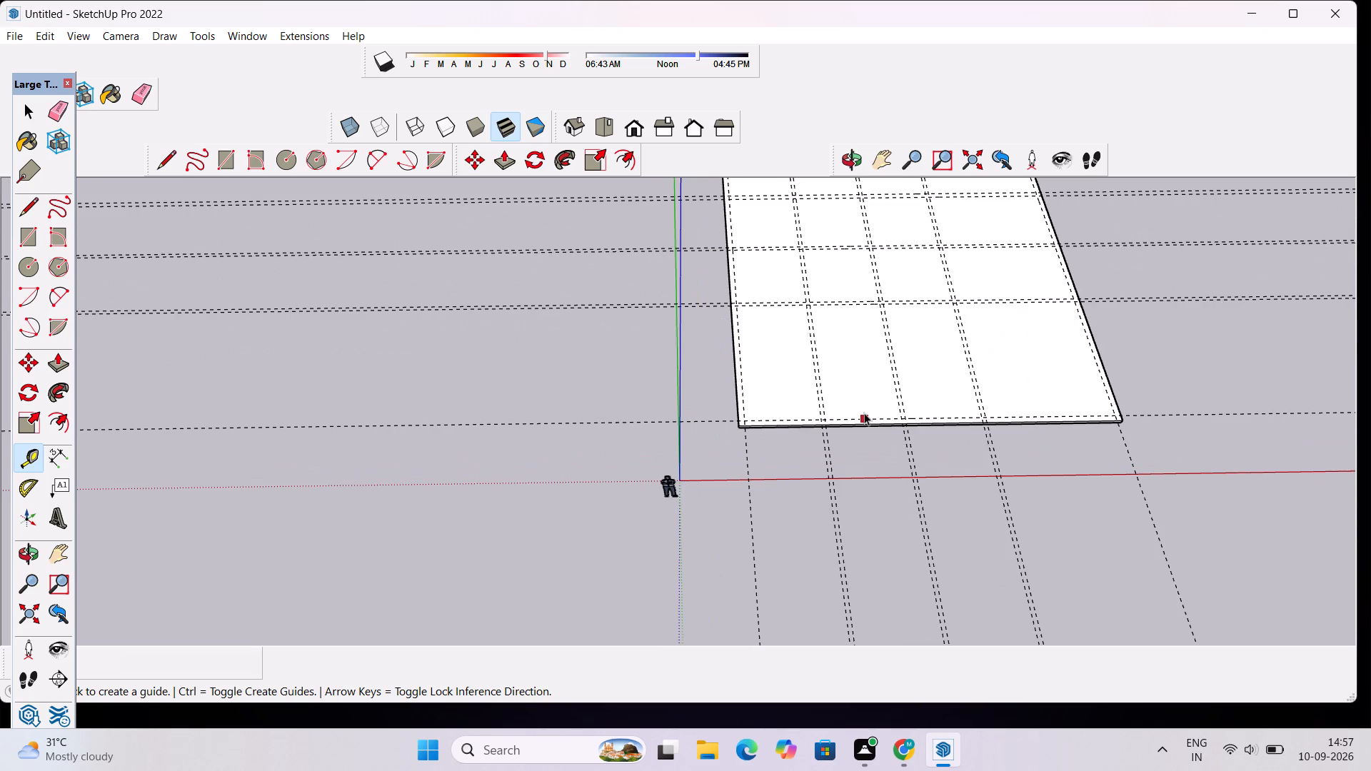
text(l)
scroll(875, 396, down, 9)
scroll(881, 228, up, 11)
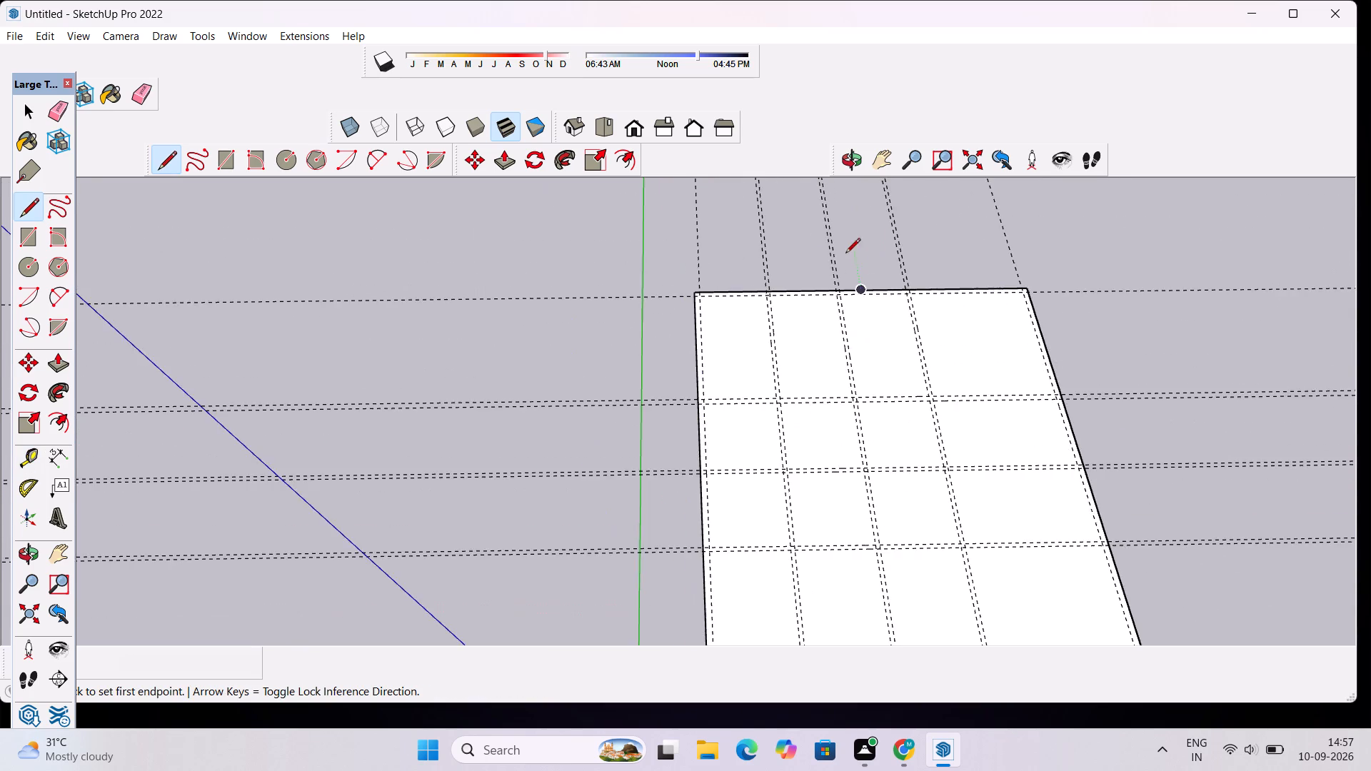
scroll(845, 254, up, 5)
scroll(663, 317, up, 6)
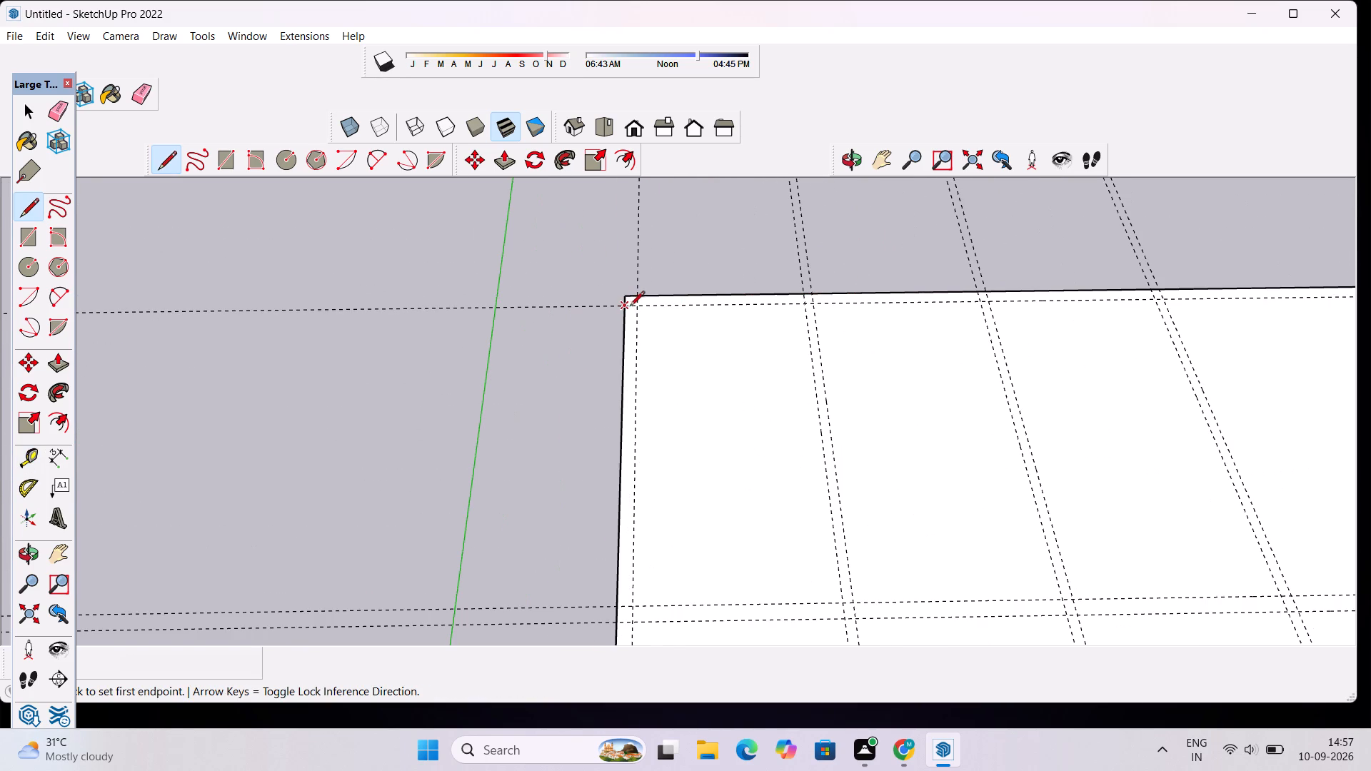
key(space)
text(r)
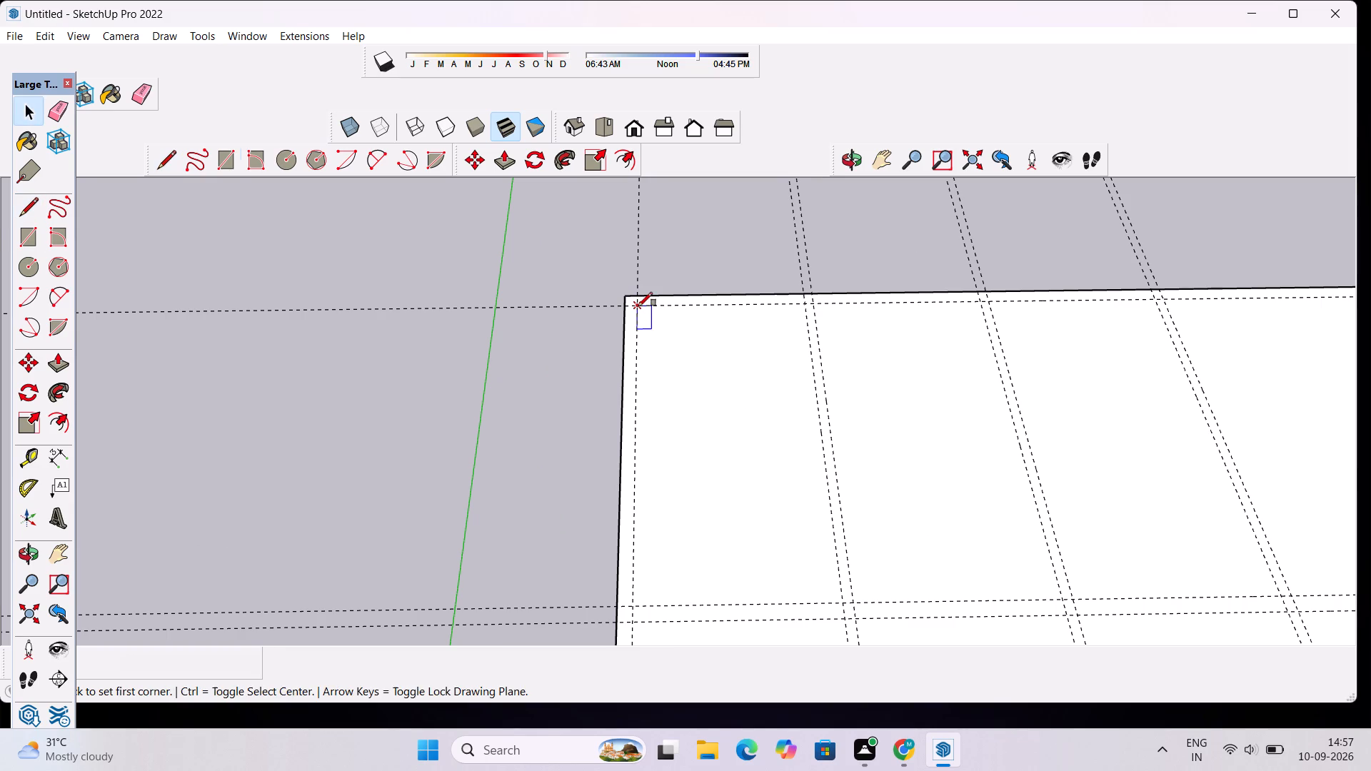
click(638, 306)
scroll(679, 321, down, 16)
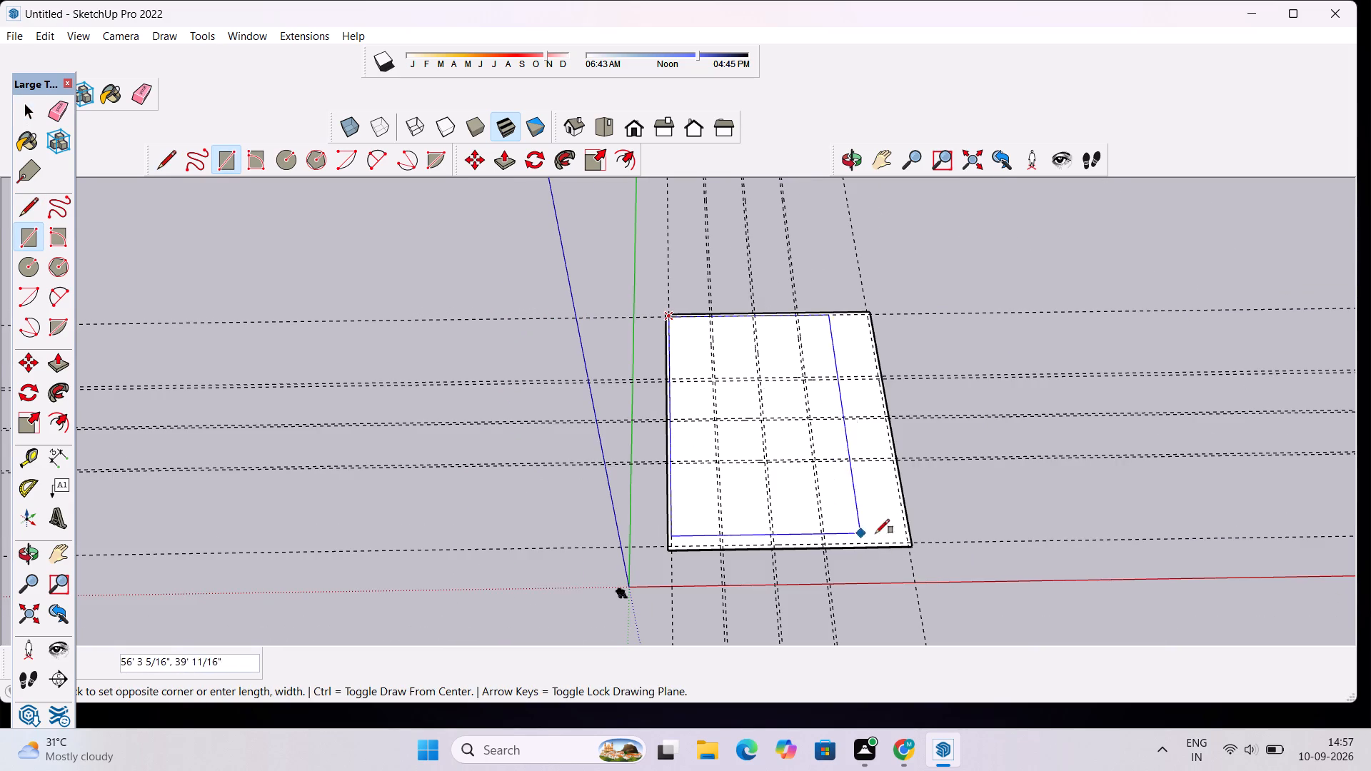
scroll(898, 530, up, 15)
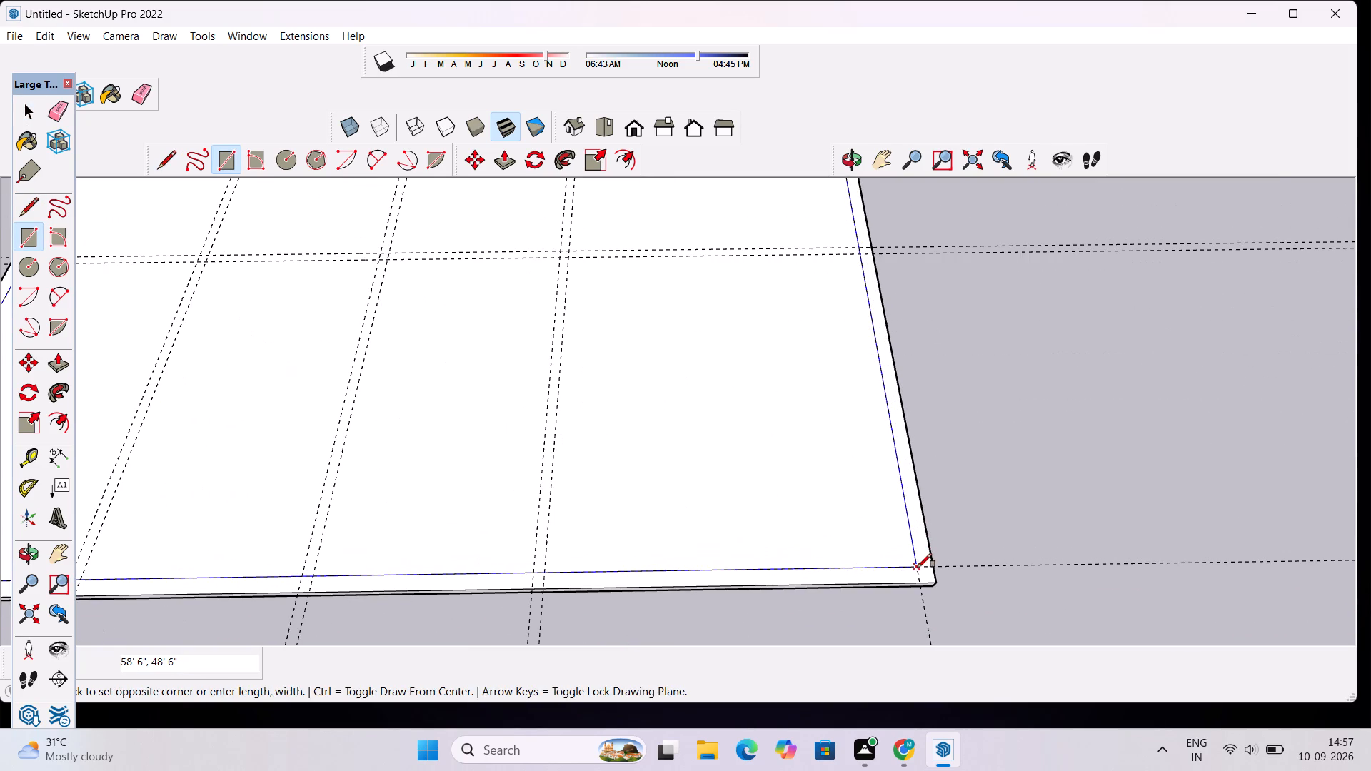
click(918, 568)
scroll(705, 520, down, 9)
key(space)
Draw a line along the partition guide nearest the green axis, from the far inner wall line to the cross partition nearest the red axis, continuing 10' 9" to the slab edge.
scroll(598, 466, up, 3)
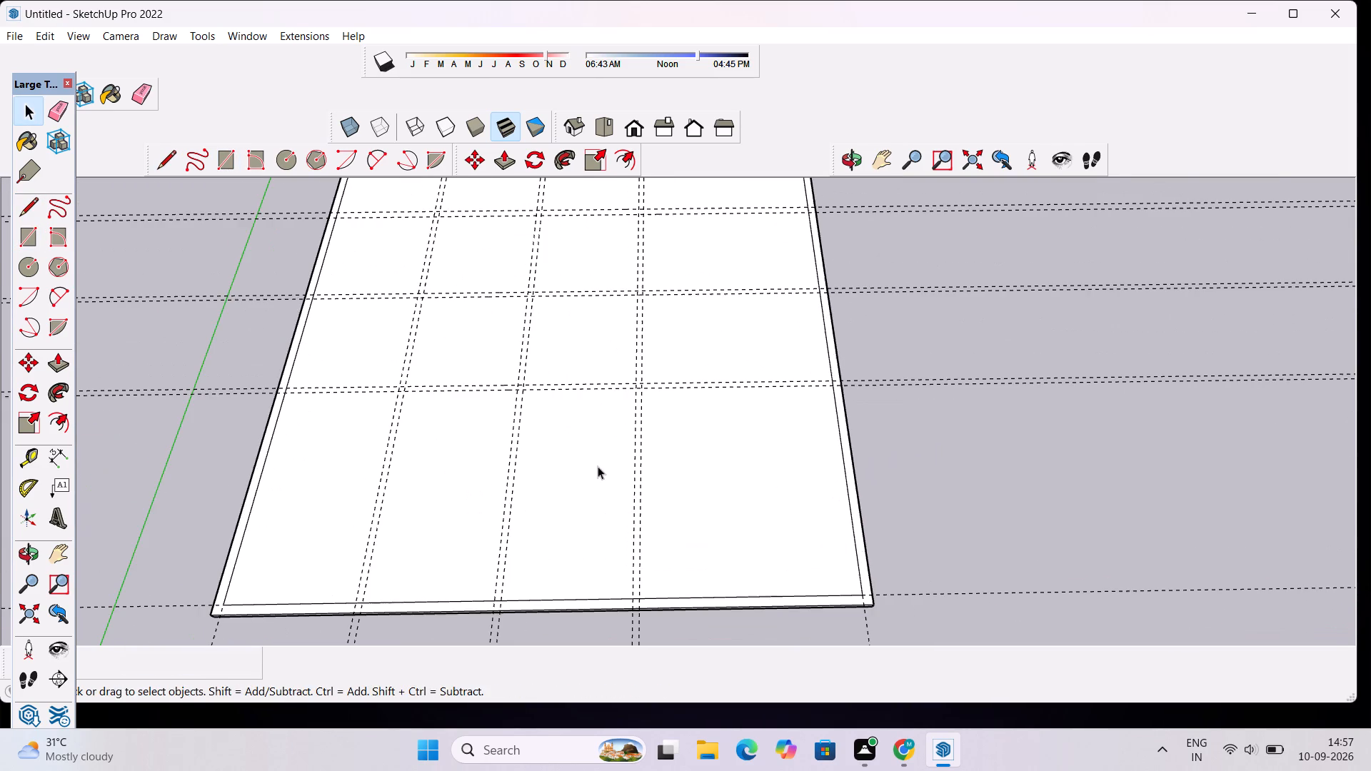
key(l)
scroll(574, 486, down, 9)
scroll(467, 254, up, 10)
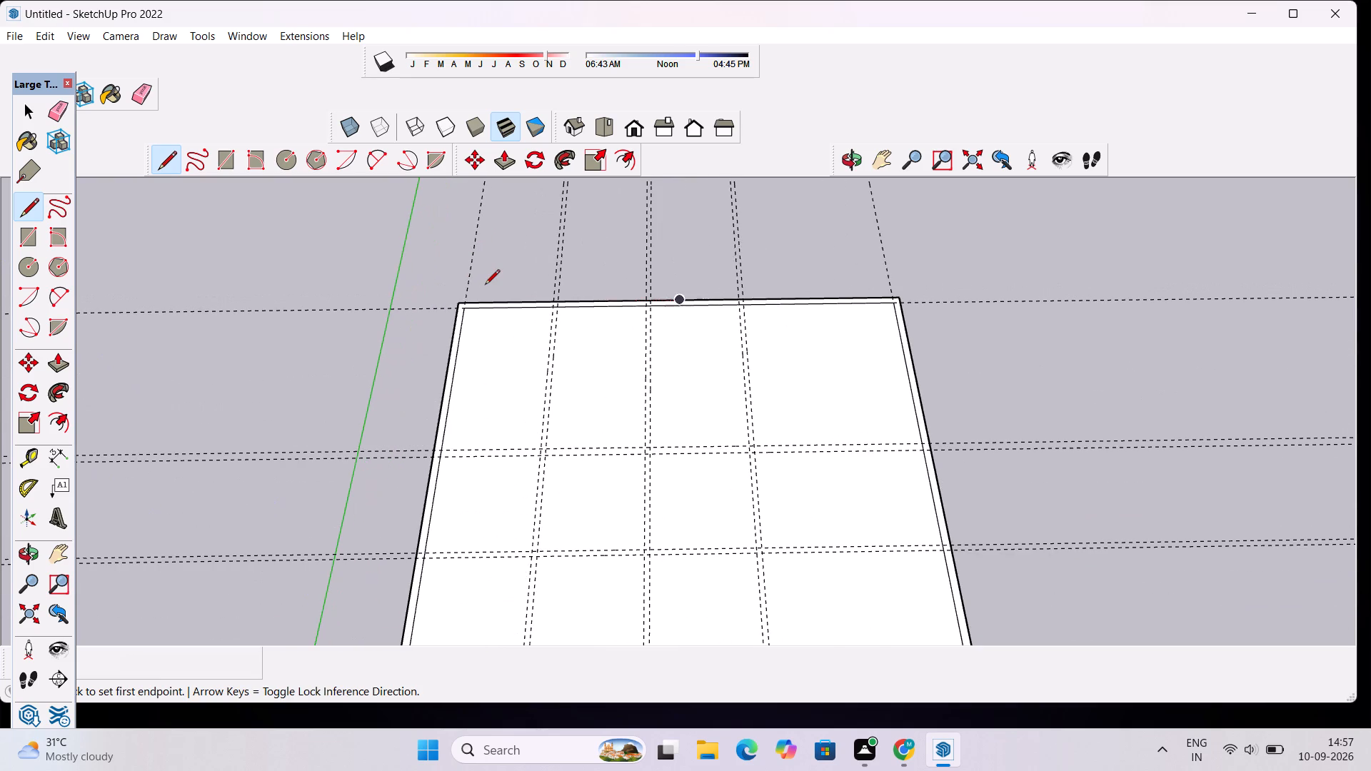
scroll(507, 309, up, 9)
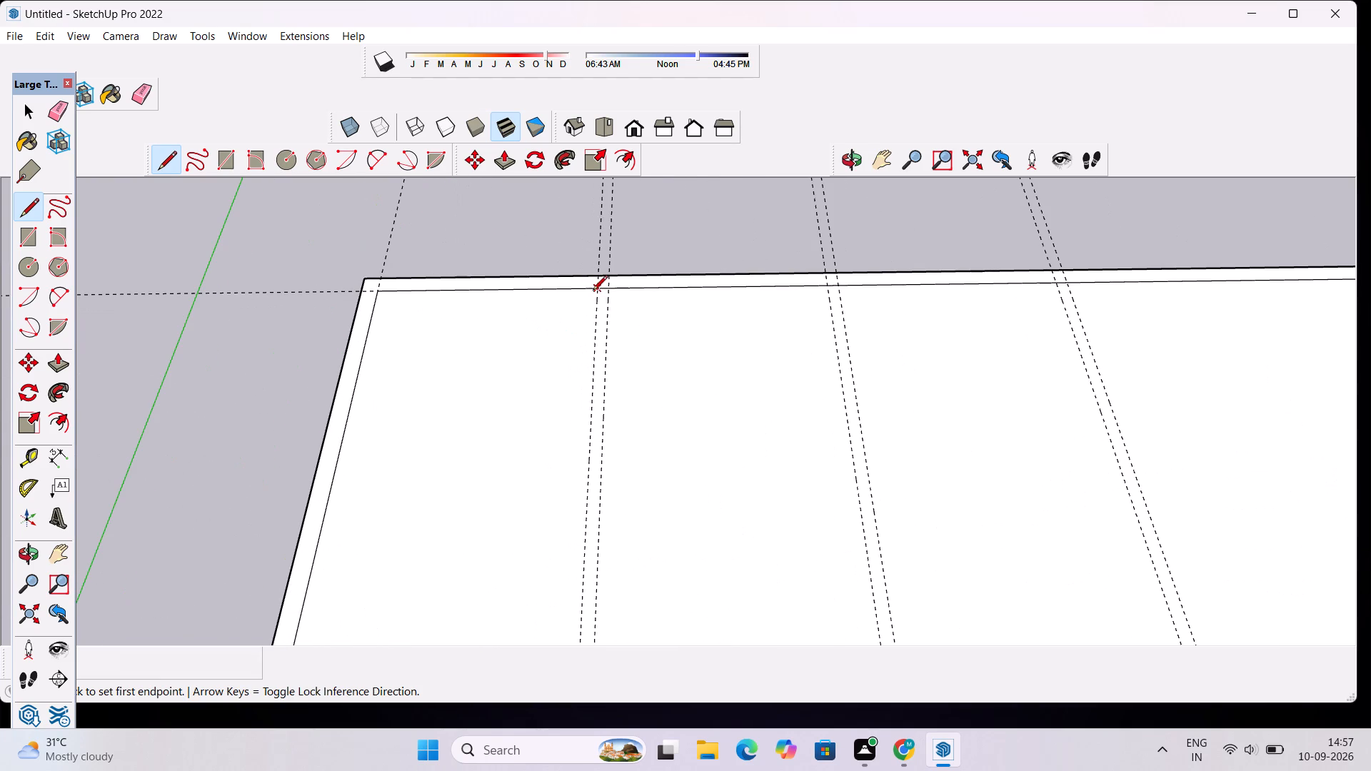
click(596, 290)
scroll(598, 301, down, 9)
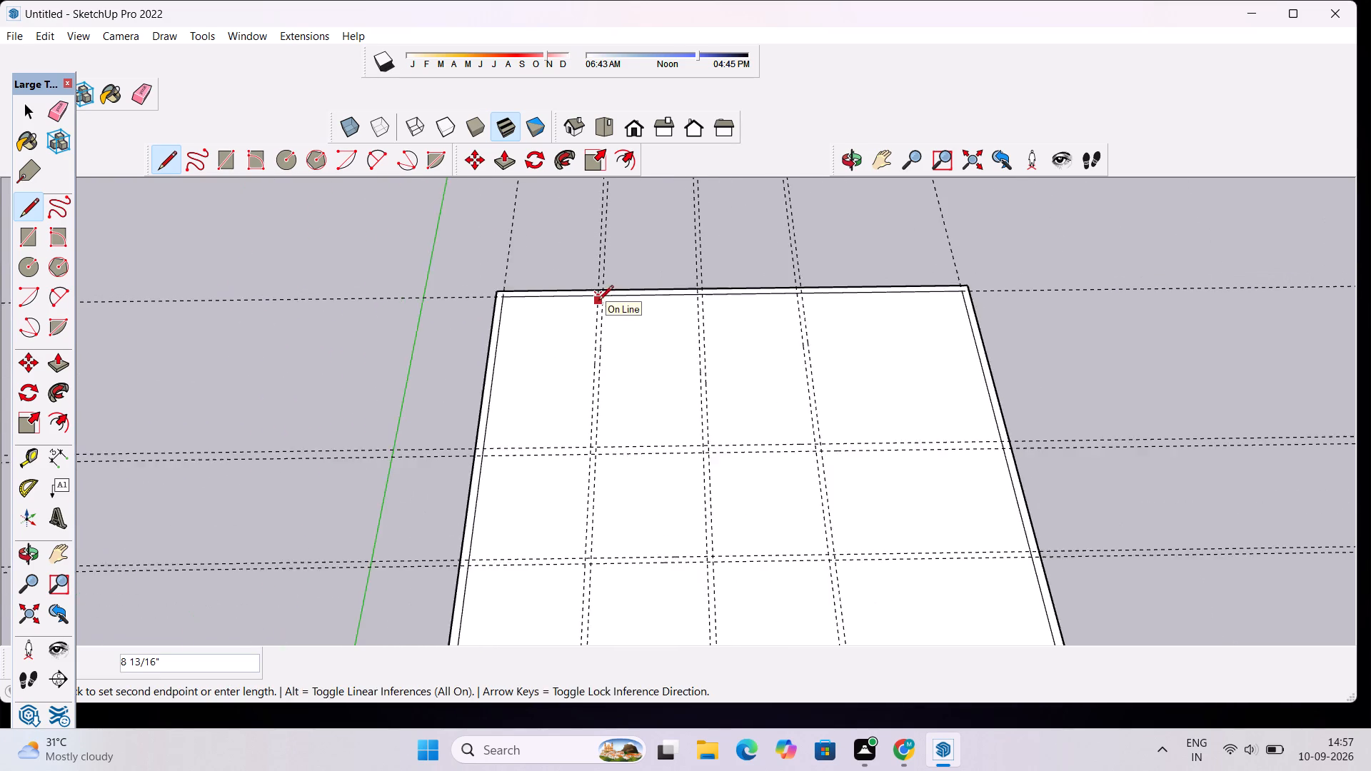
scroll(598, 301, down, 9)
scroll(586, 488, up, 7)
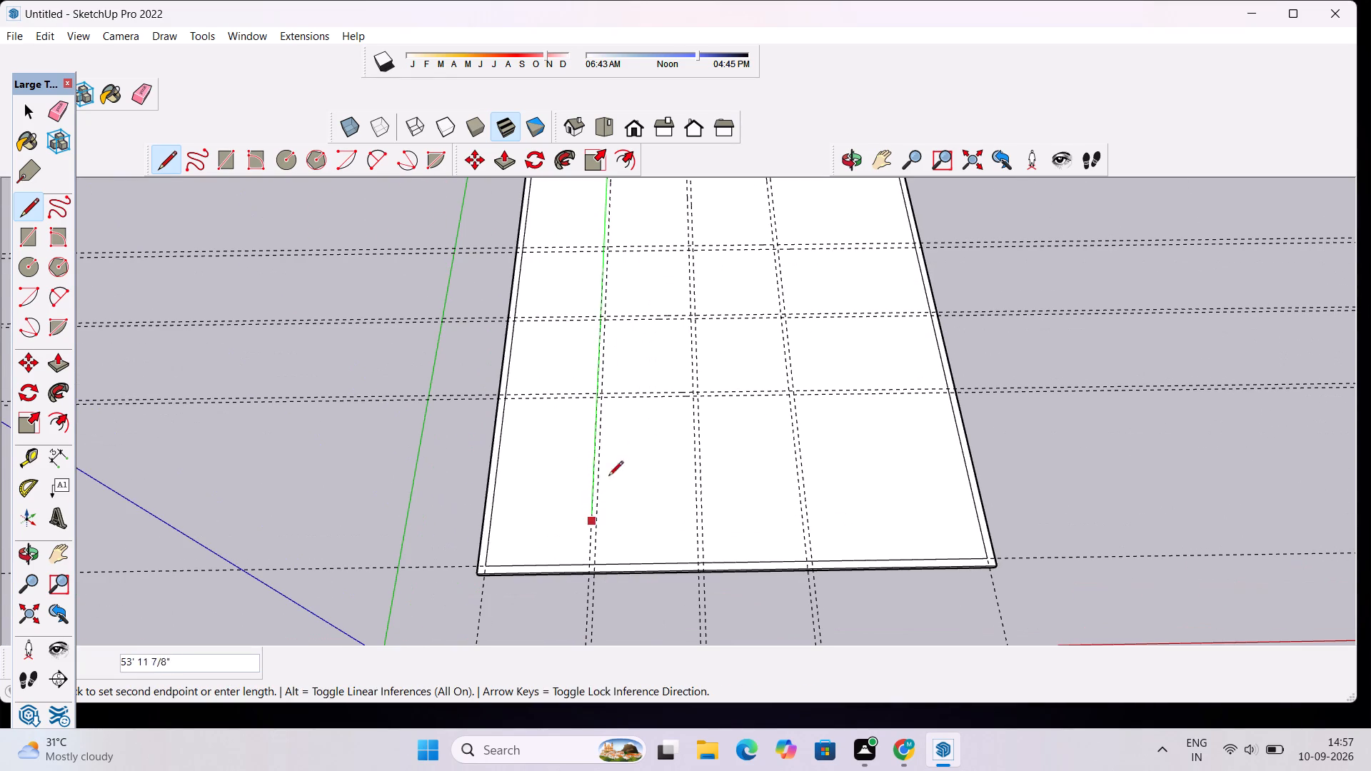
scroll(588, 395, up, 11)
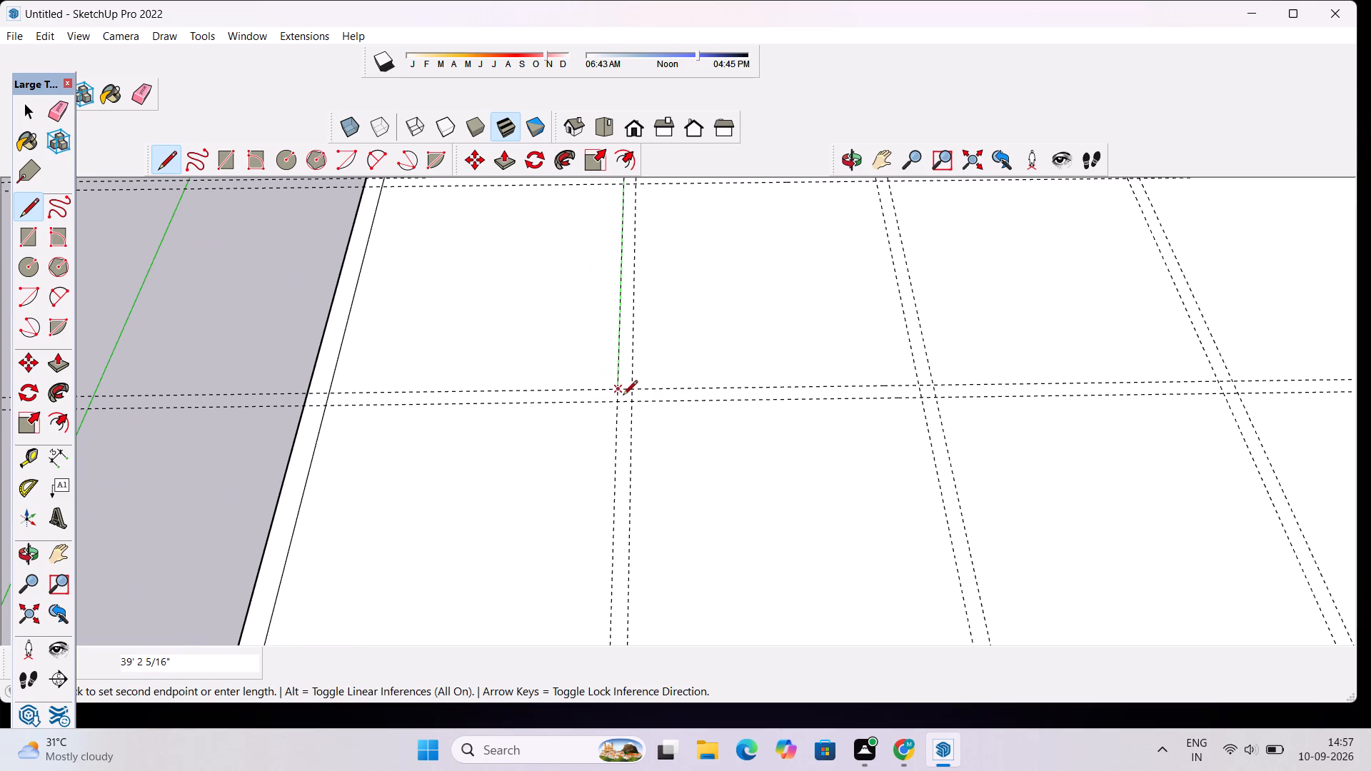
click(620, 399)
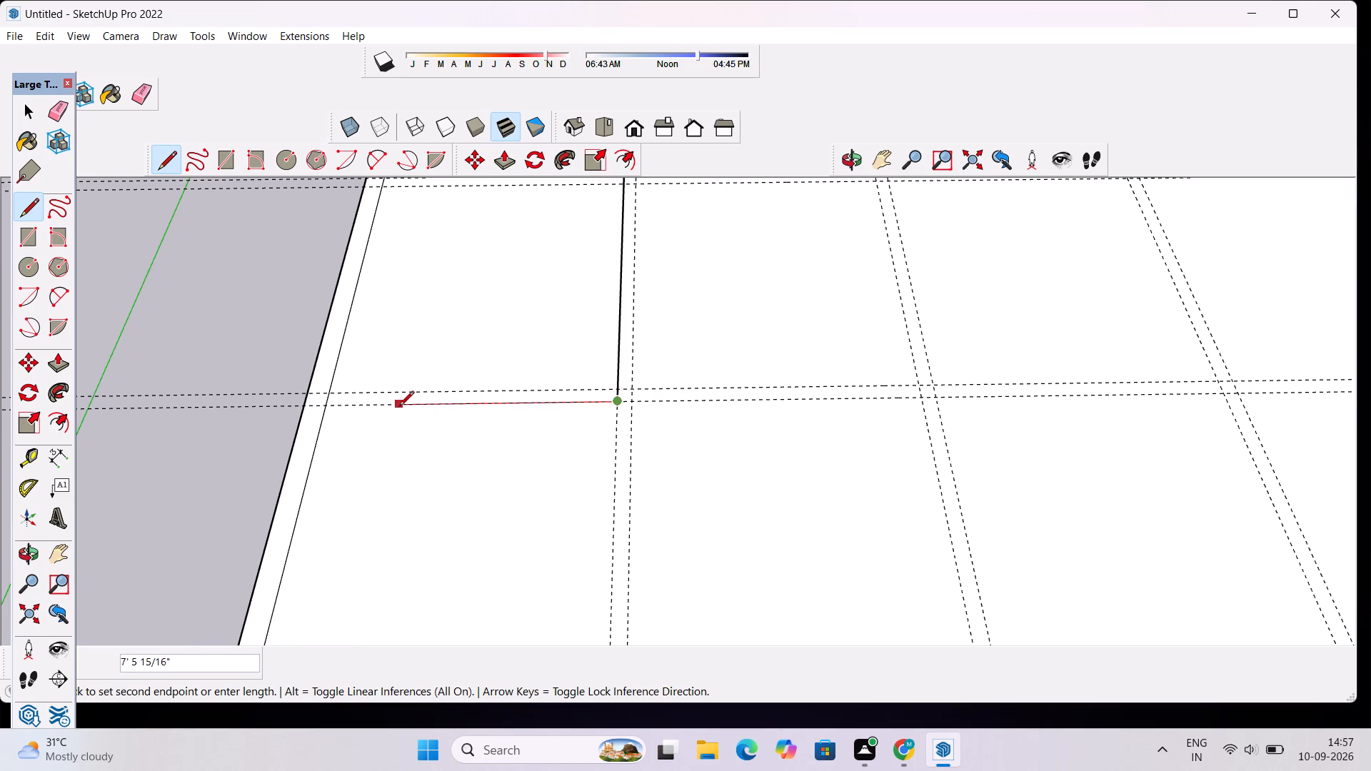
click(306, 406)
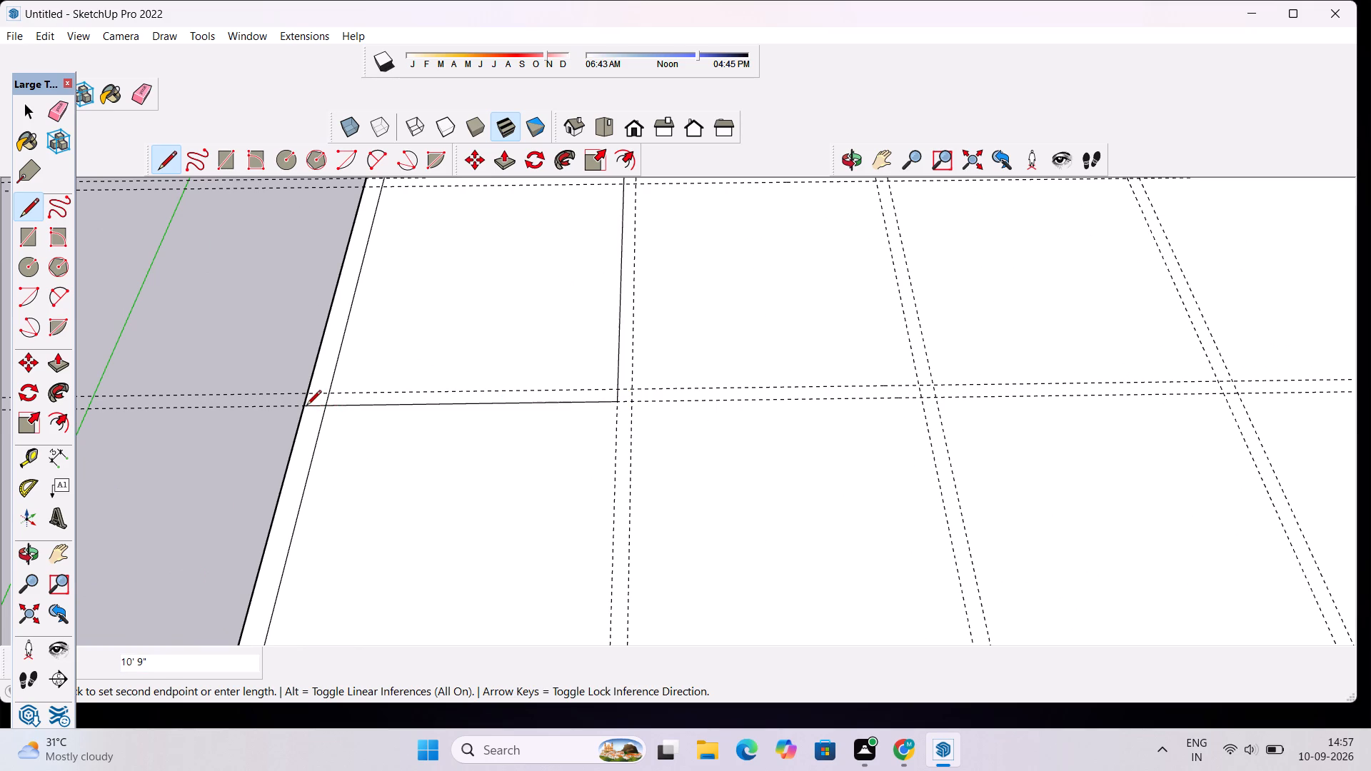
Draw a 50' line across the slab along the other guide of the cross partition pair nearest the red axis.
click(306, 393)
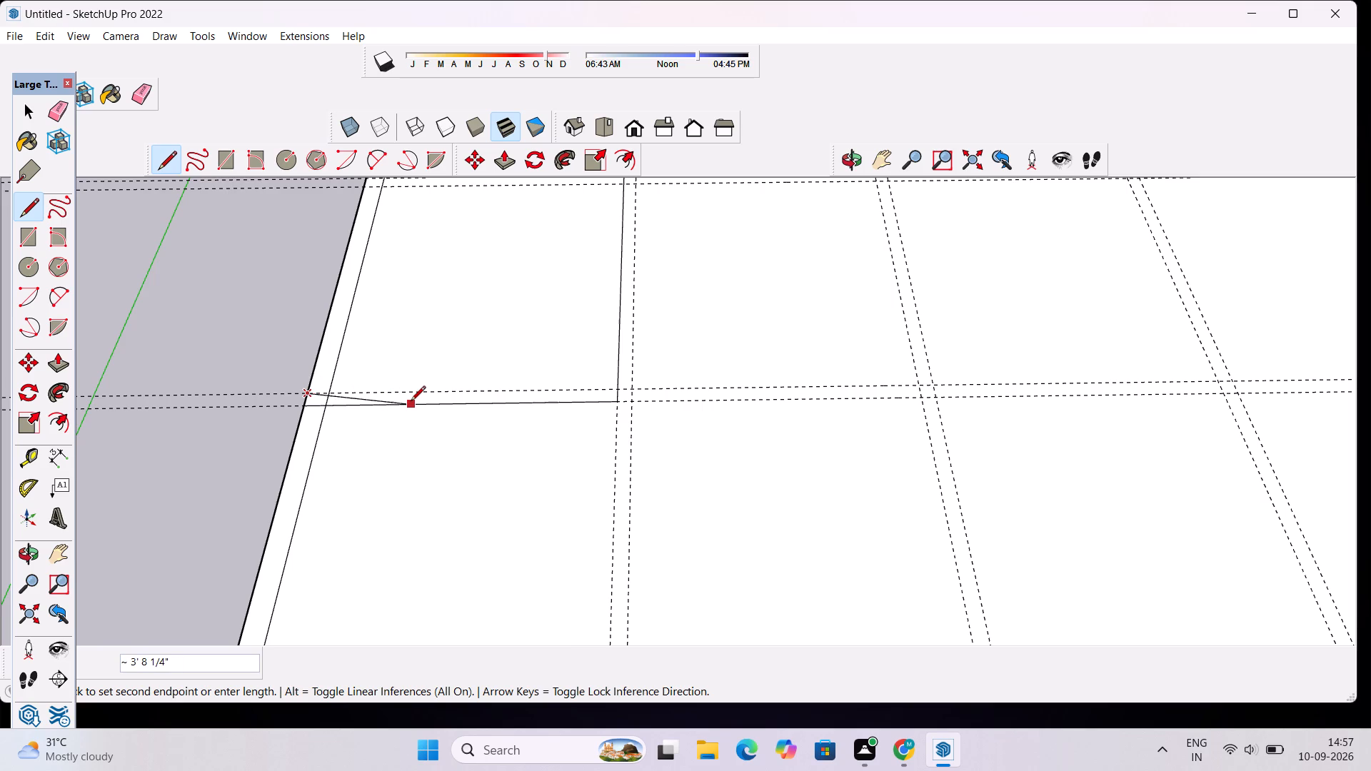
scroll(411, 402, down, 2)
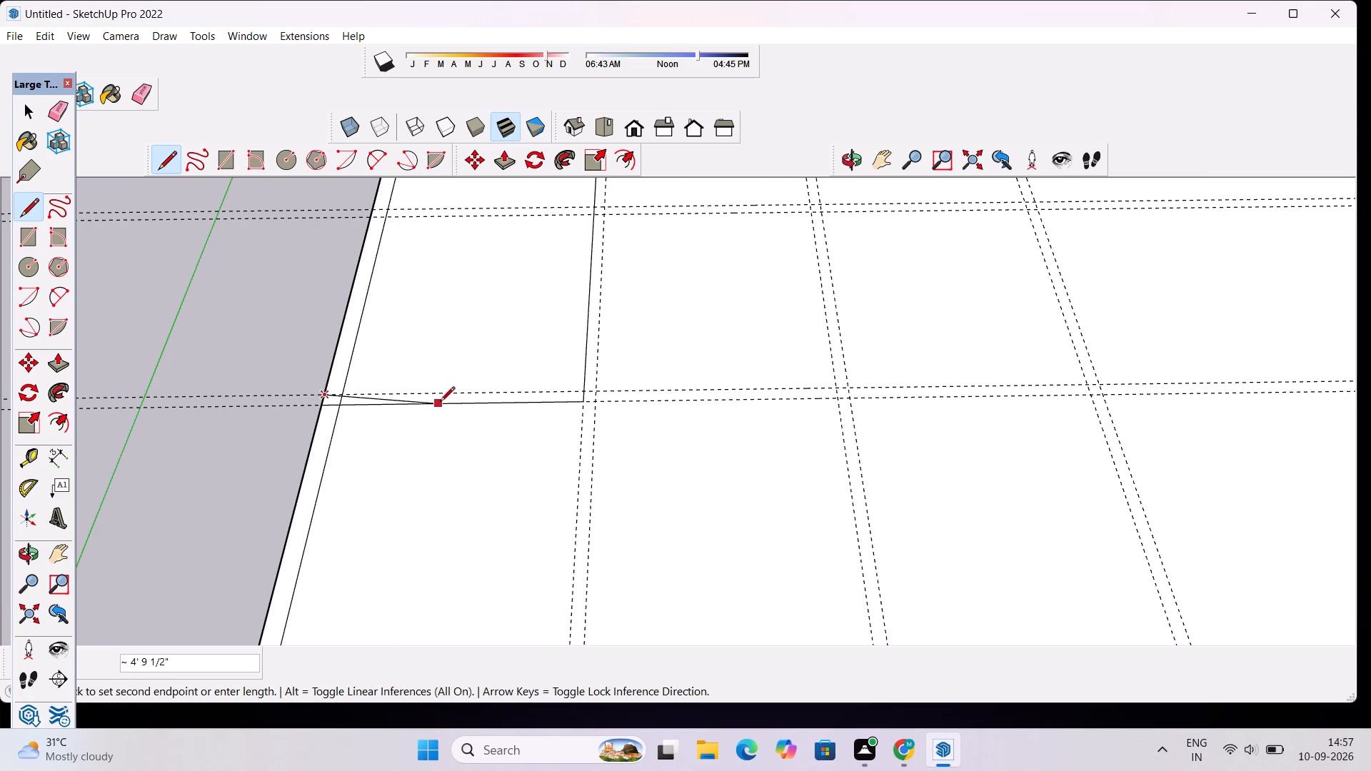
scroll(511, 396, down, 3)
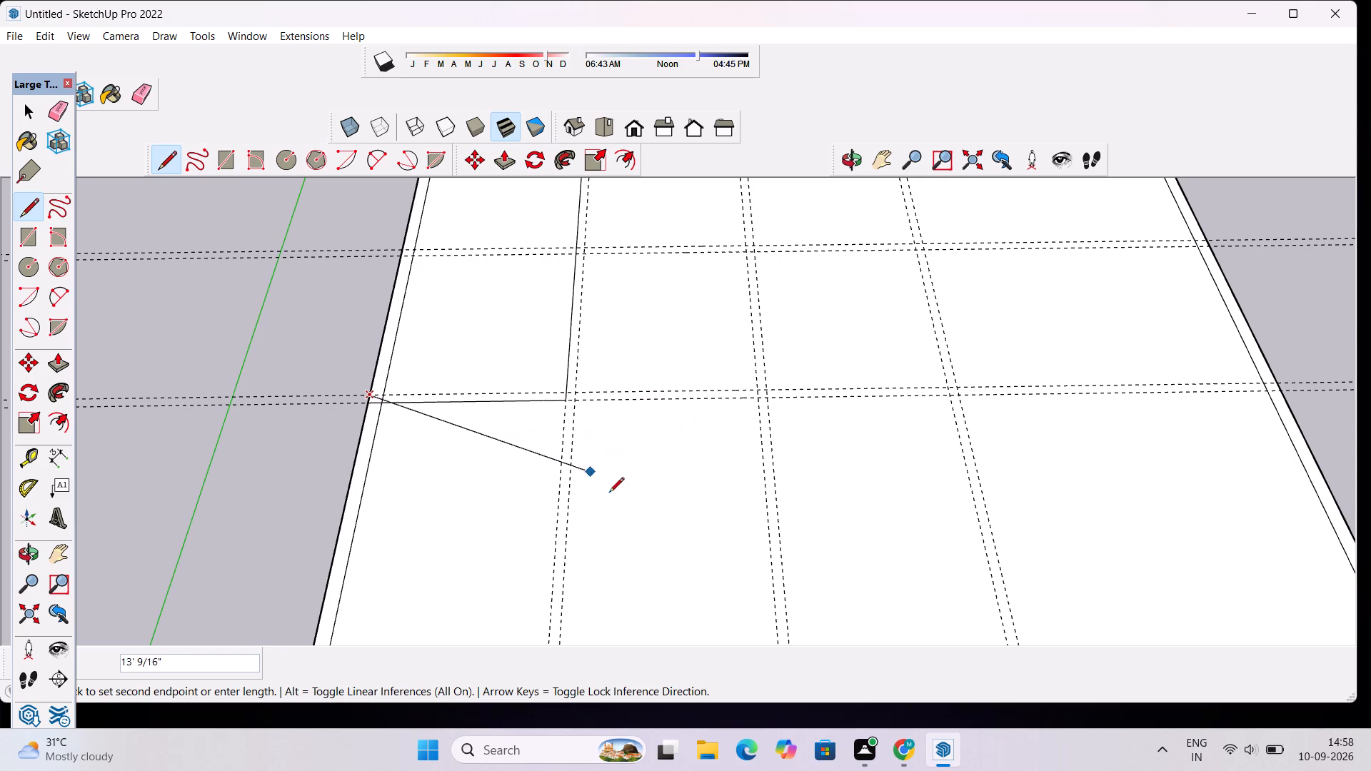
scroll(633, 497, down, 2)
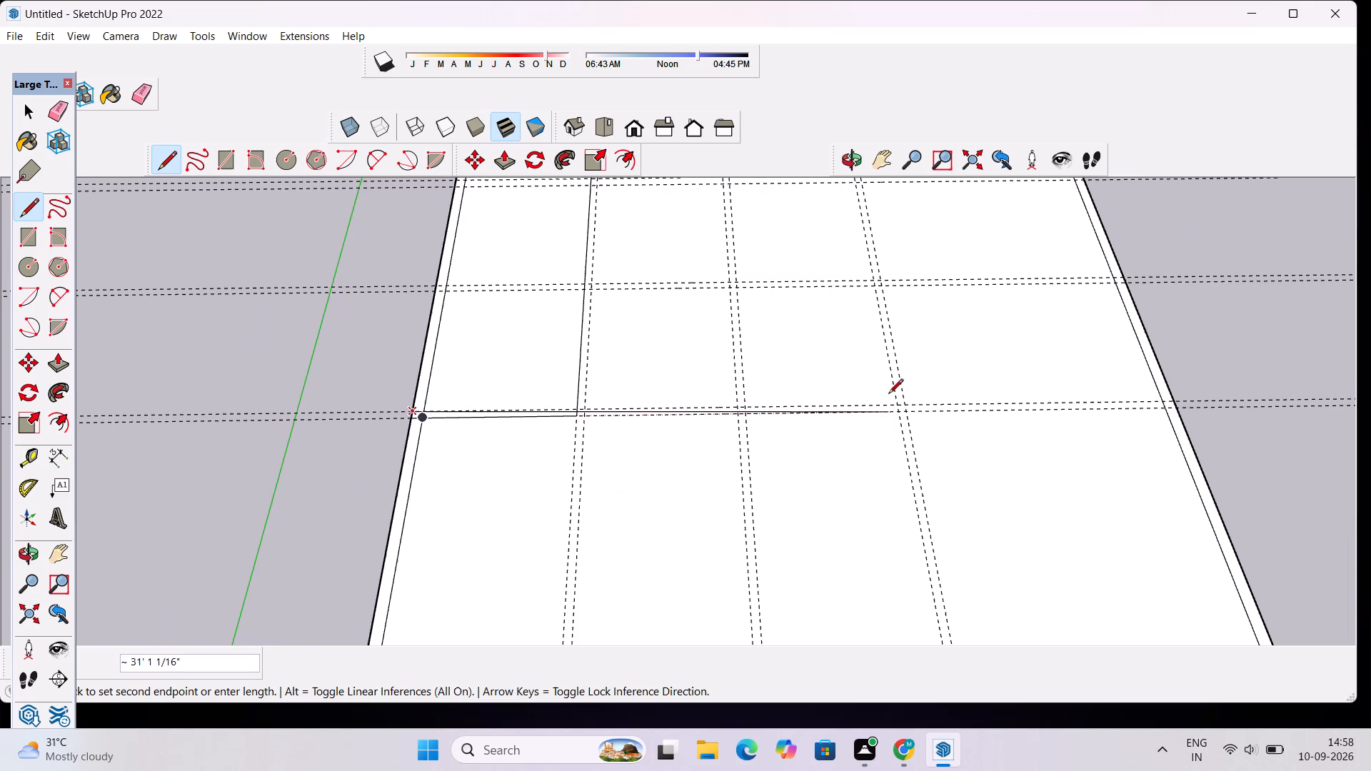
scroll(936, 399, up, 4)
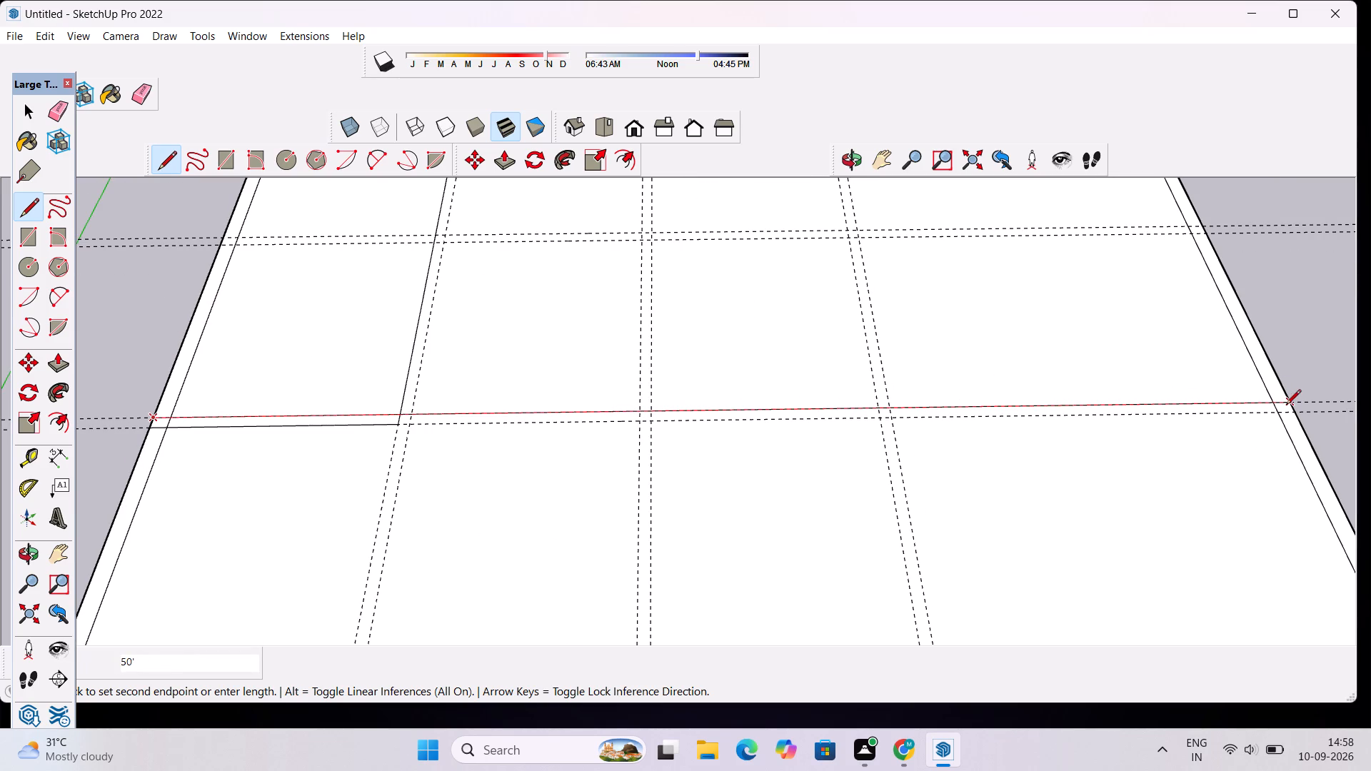
click(1291, 403)
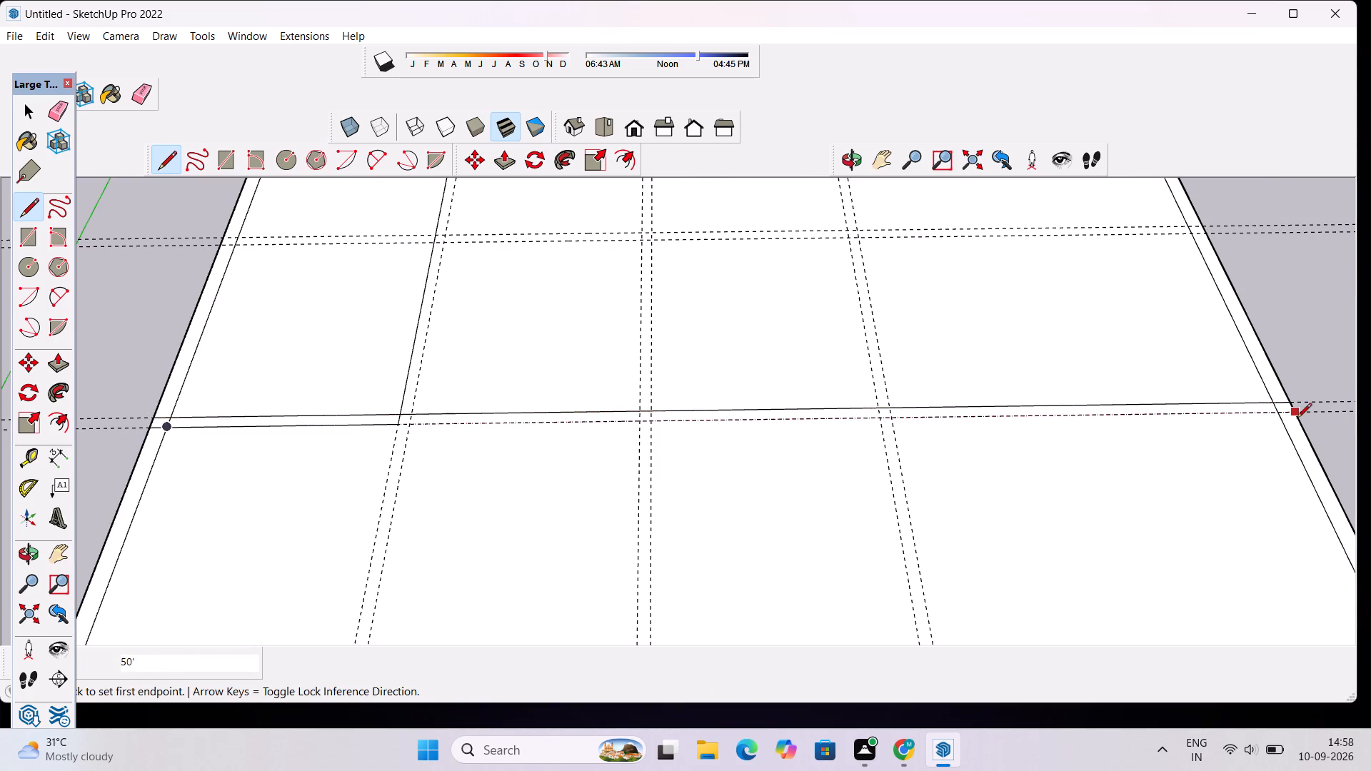
Complete that cross partition's other face with a 39' 3" line from the opposite slab edge to the existing line's corner.
scroll(1297, 419, up, 5)
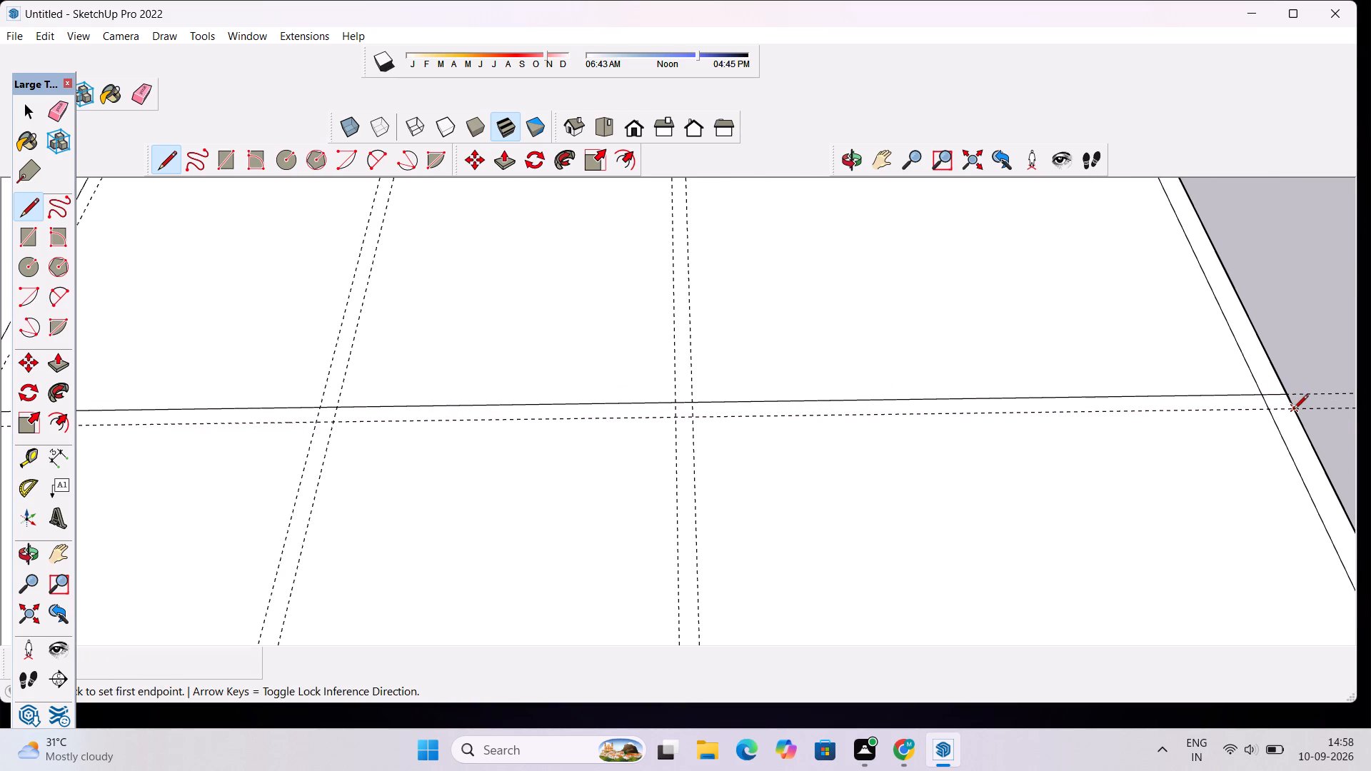
click(1293, 410)
scroll(975, 426, down, 9)
scroll(523, 428, up, 10)
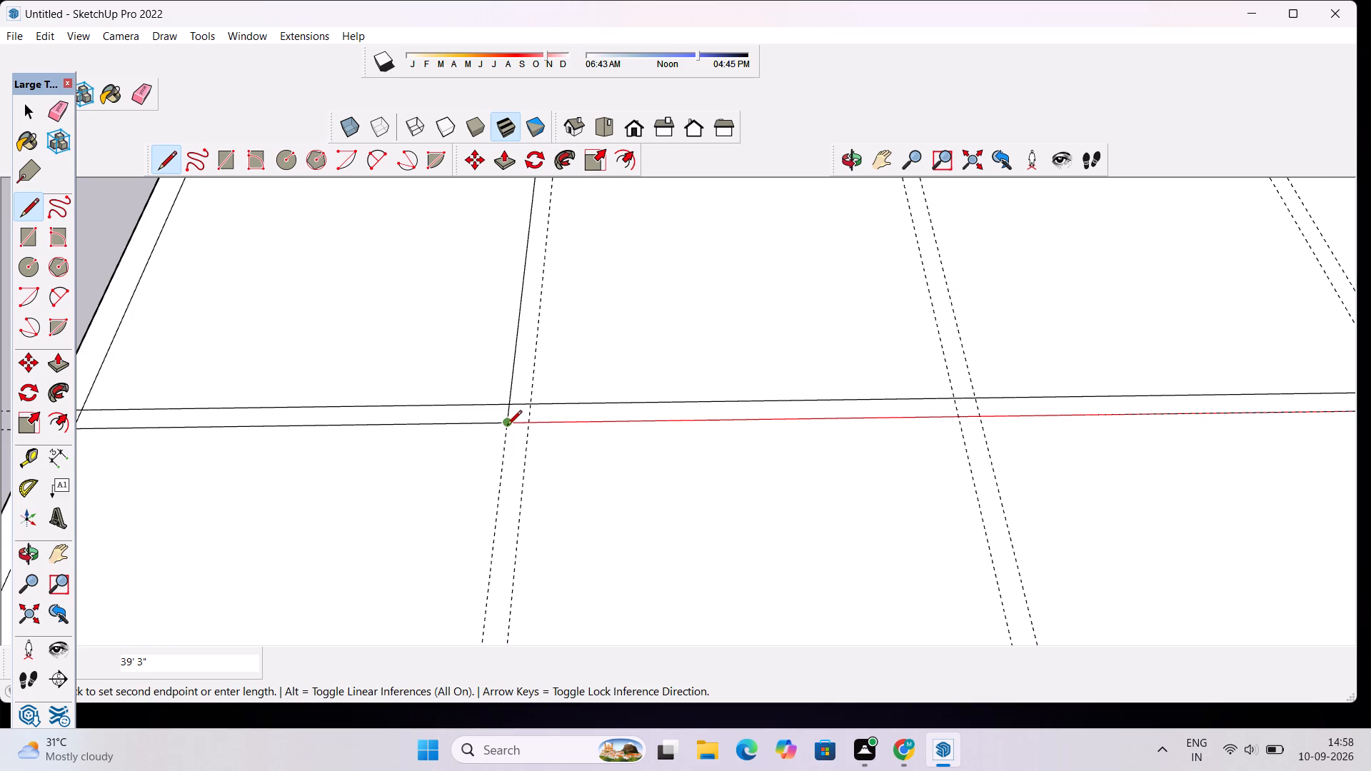
click(507, 426)
Draw a 40' 5 5/16" line along the partition guide farthest from the green axis, from the far slab edge to the cross partition's face nearest the red axis.
scroll(507, 426, down, 16)
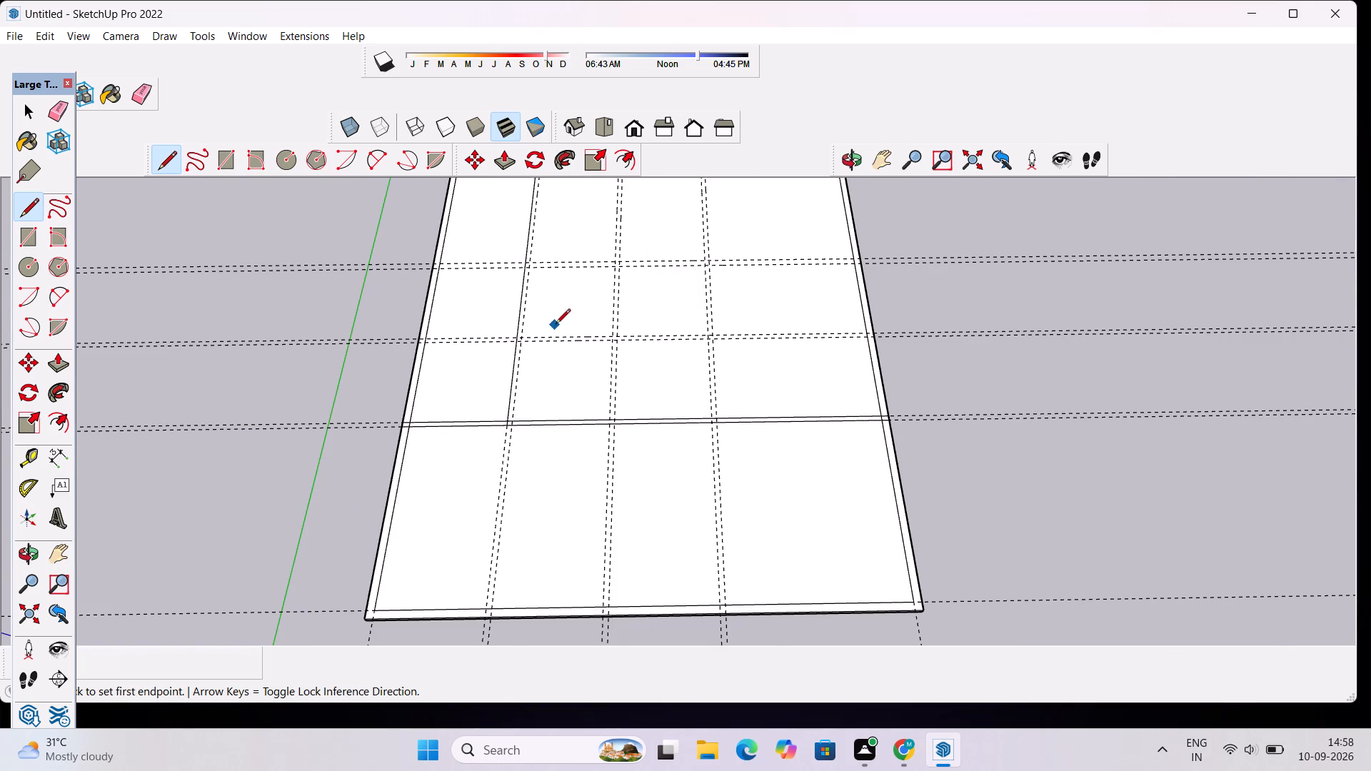
scroll(558, 328, down, 10)
scroll(613, 223, up, 17)
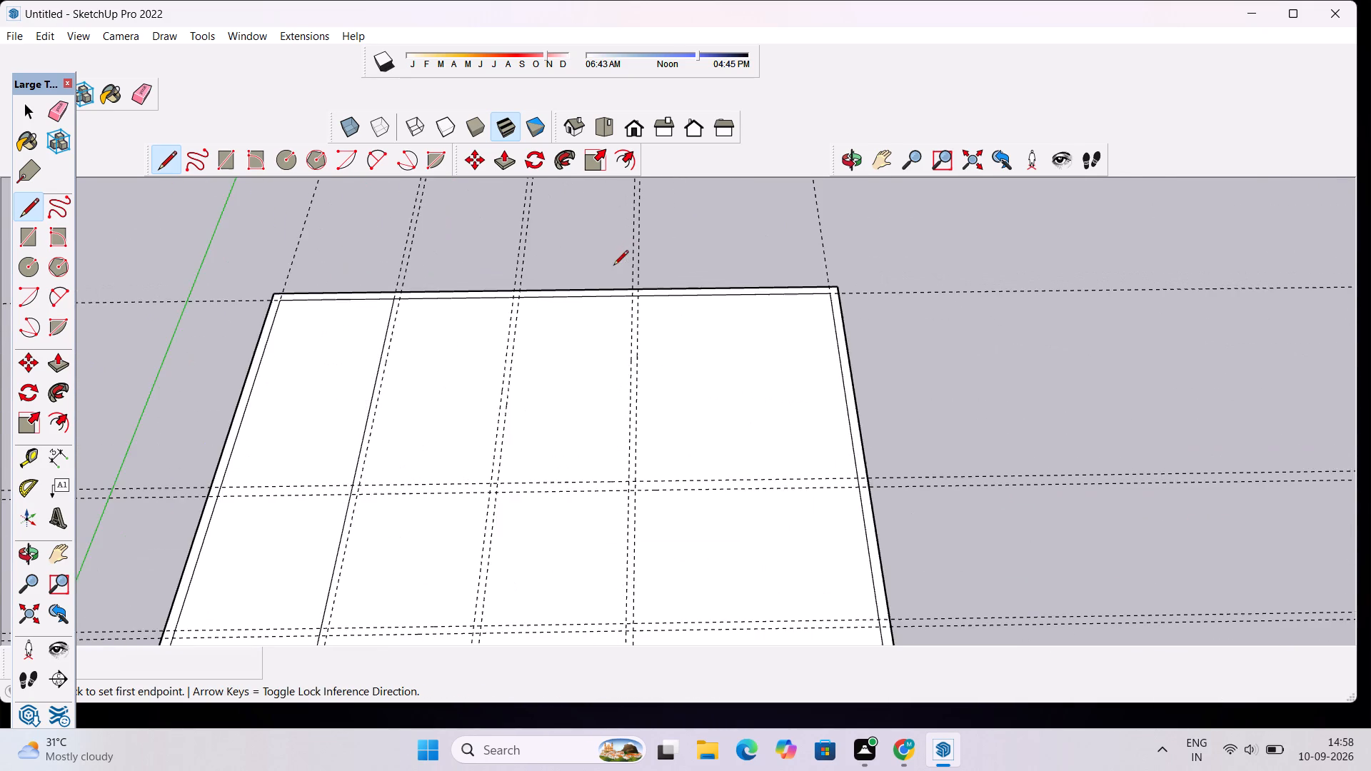
scroll(613, 266, up, 12)
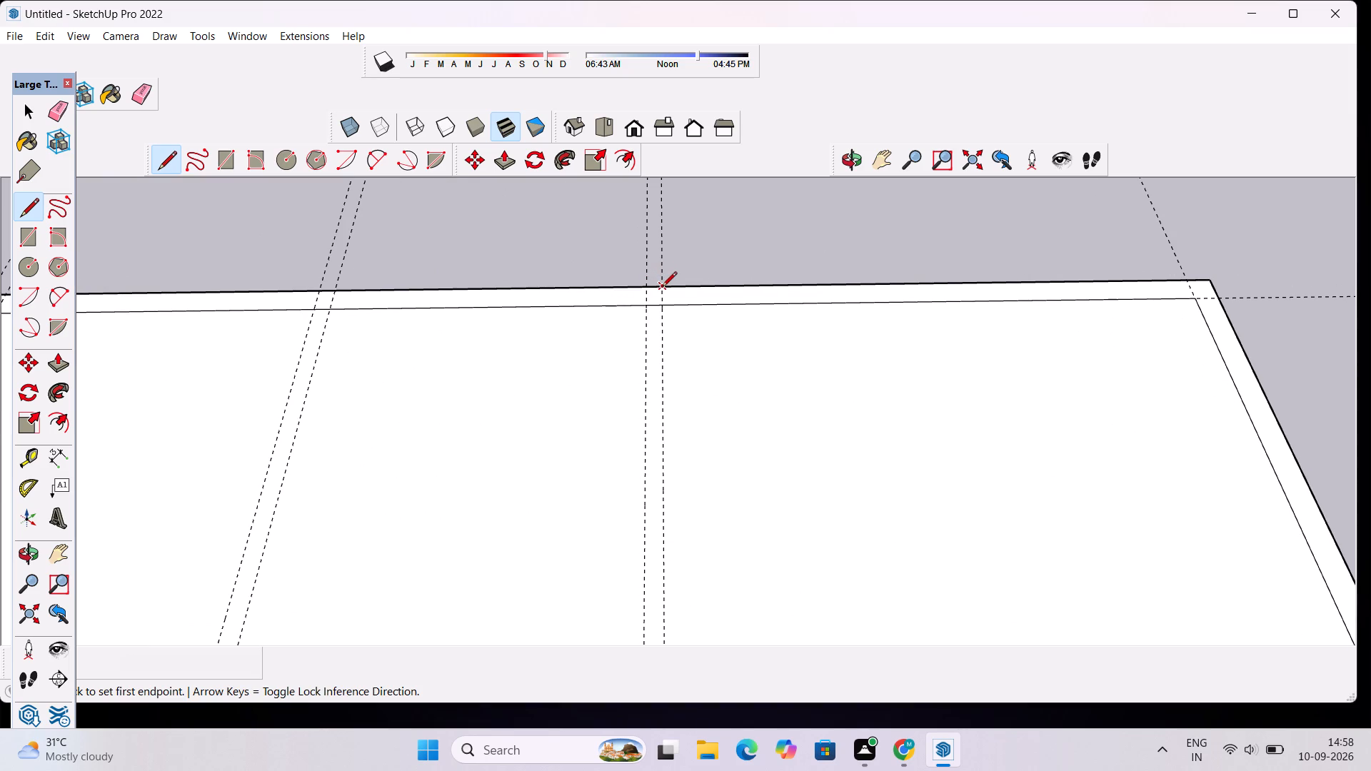
click(662, 288)
scroll(661, 309, down, 17)
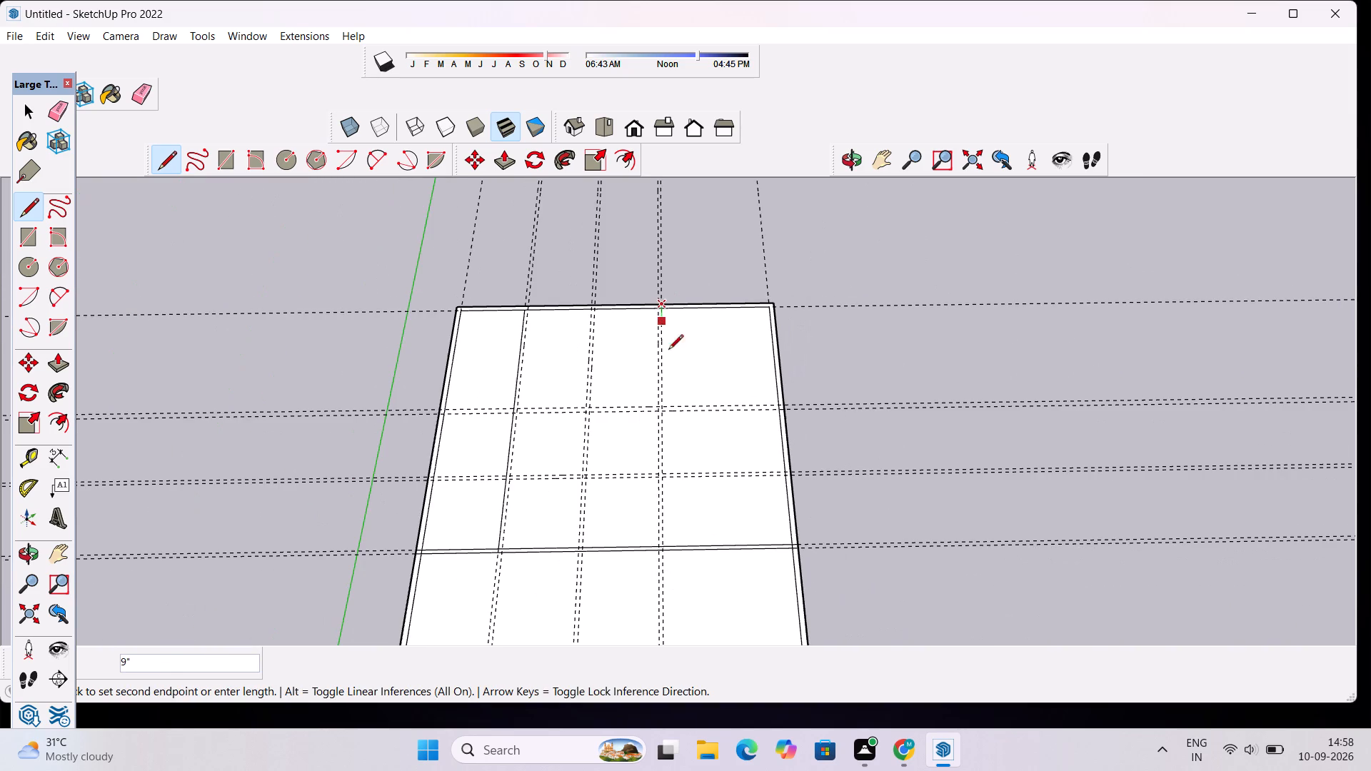
scroll(663, 485, down, 10)
scroll(672, 518, up, 2)
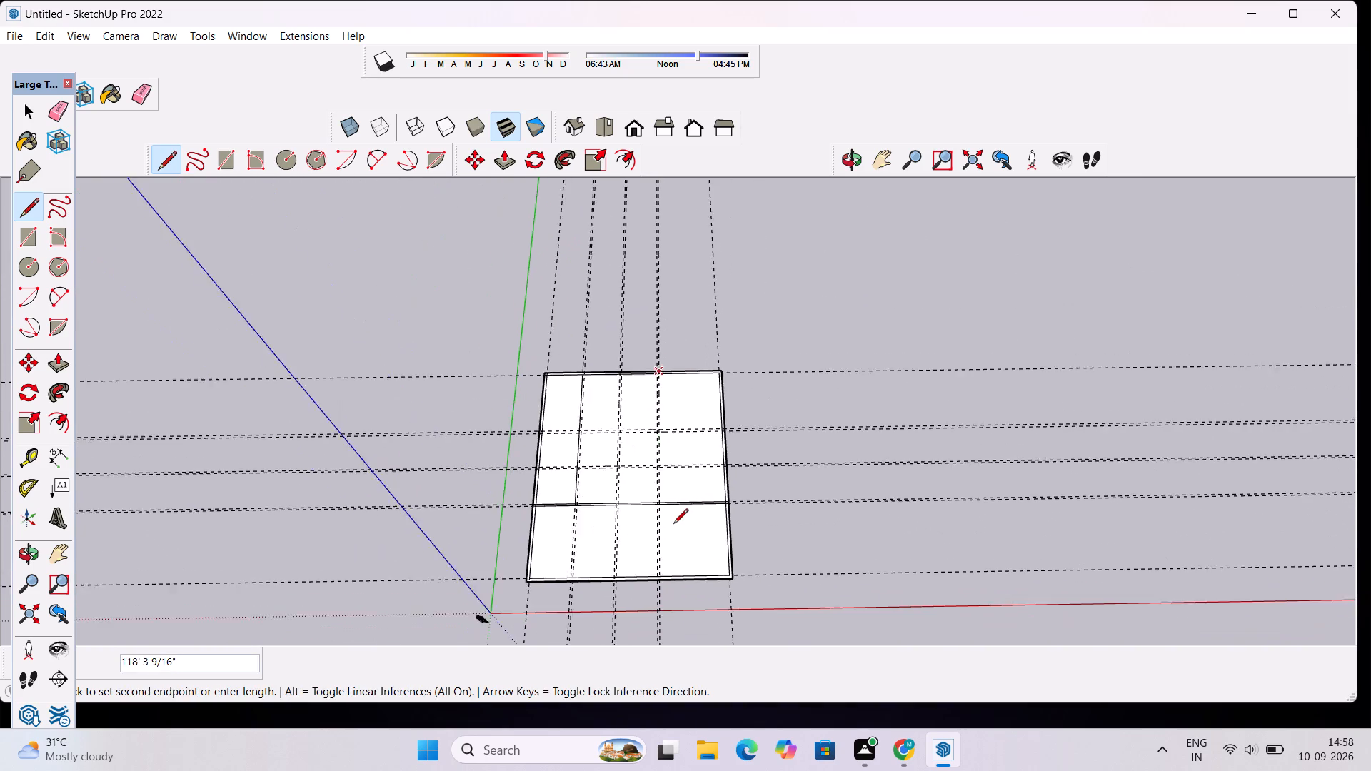
scroll(673, 525, up, 15)
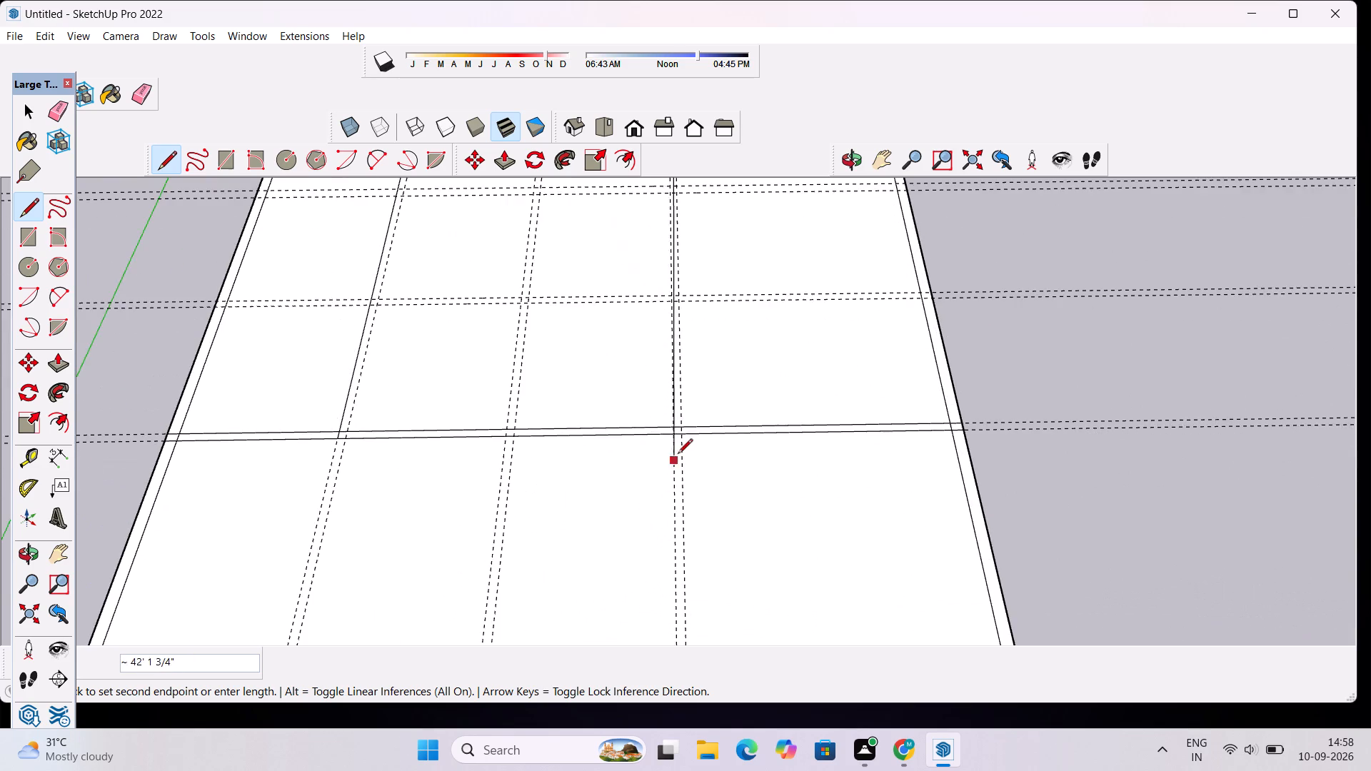
scroll(684, 448, down, 14)
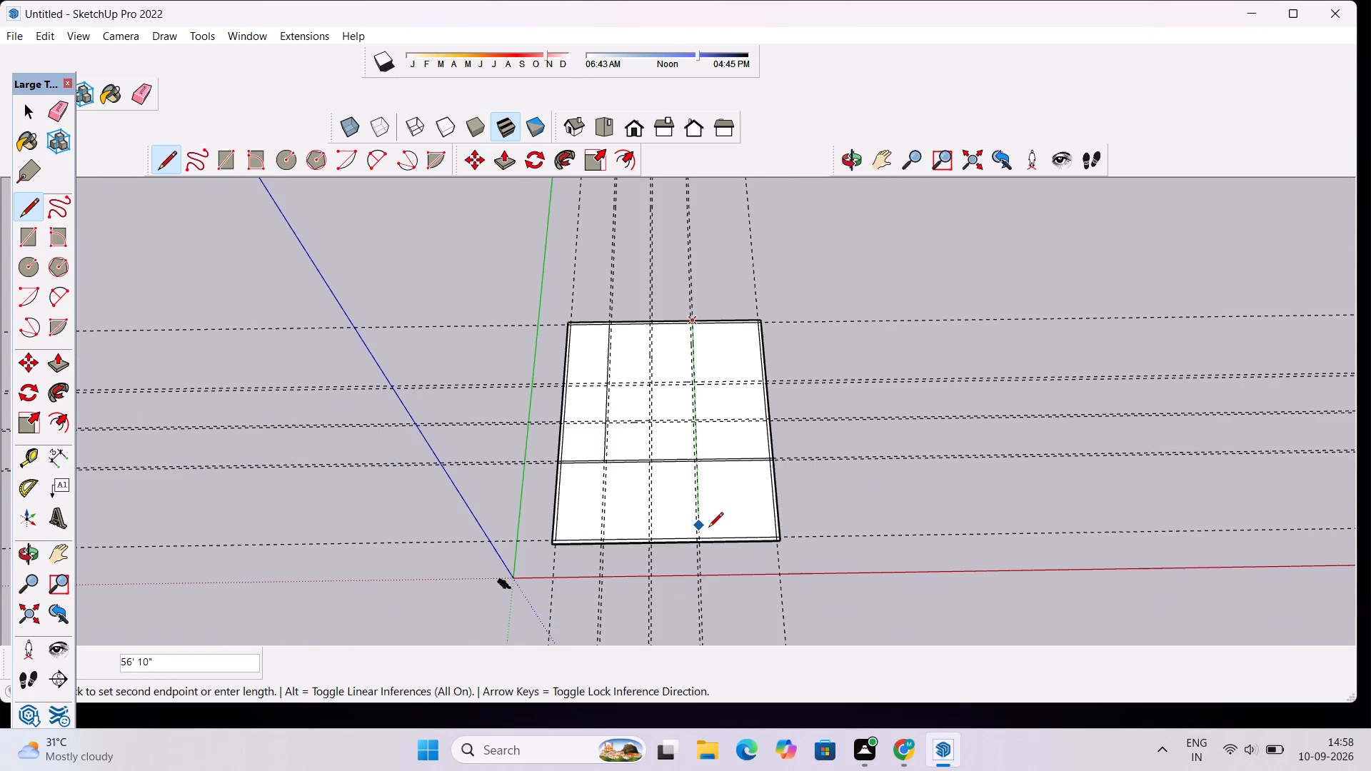
scroll(707, 531, up, 3)
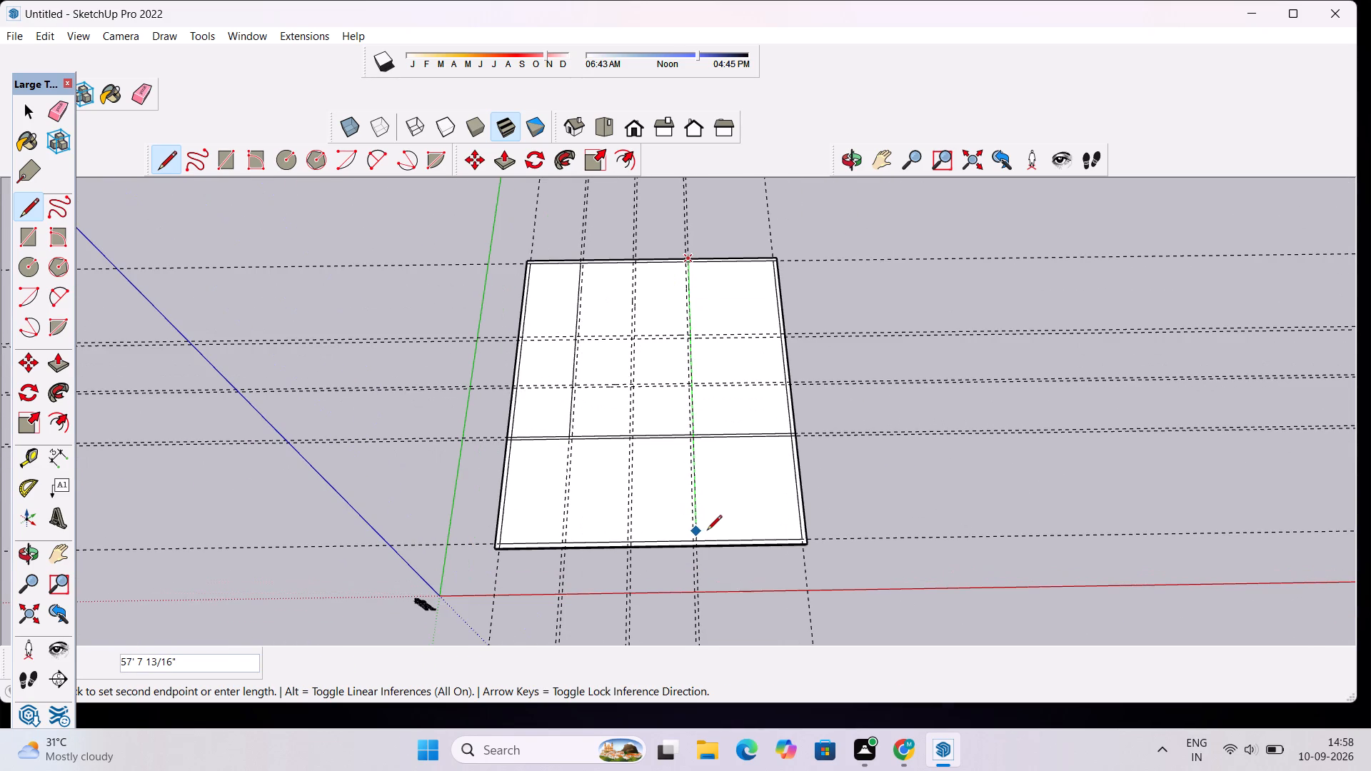
scroll(704, 543, up, 8)
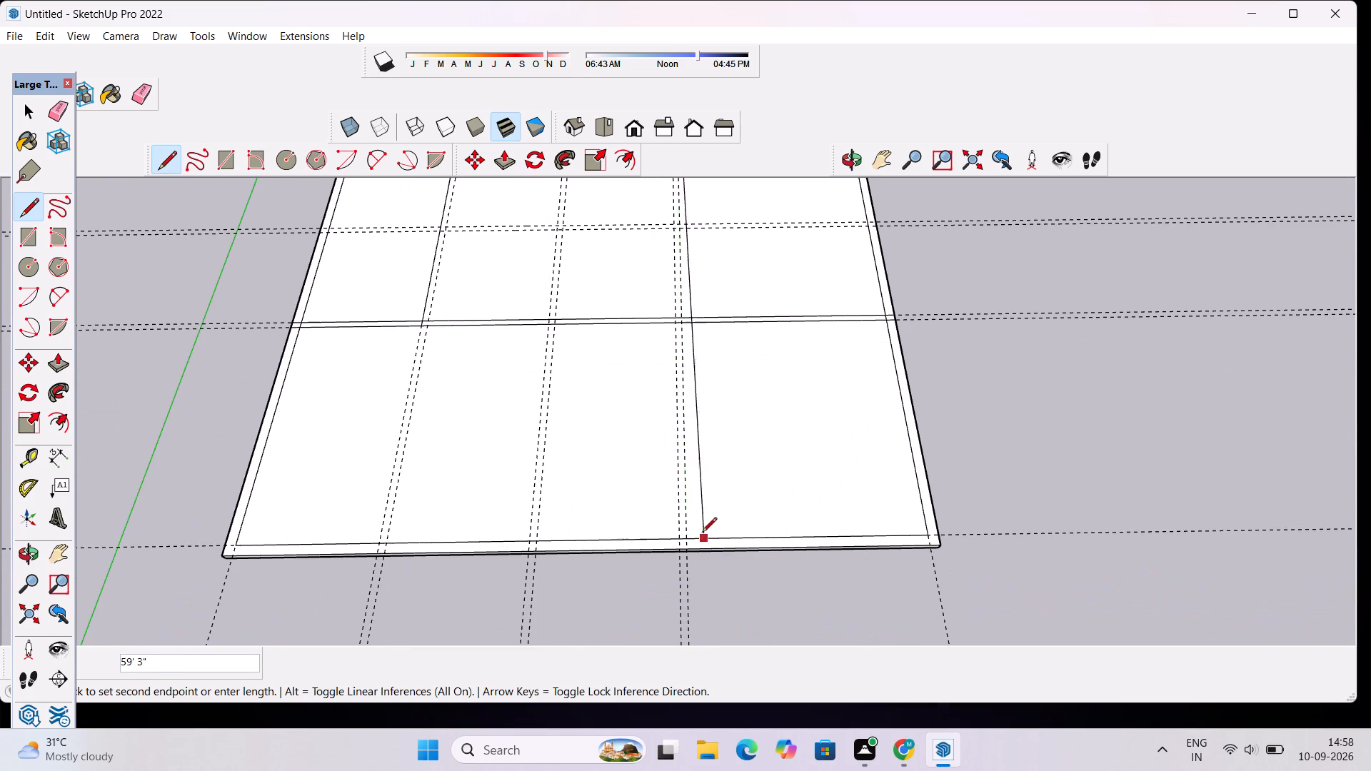
scroll(684, 323, up, 10)
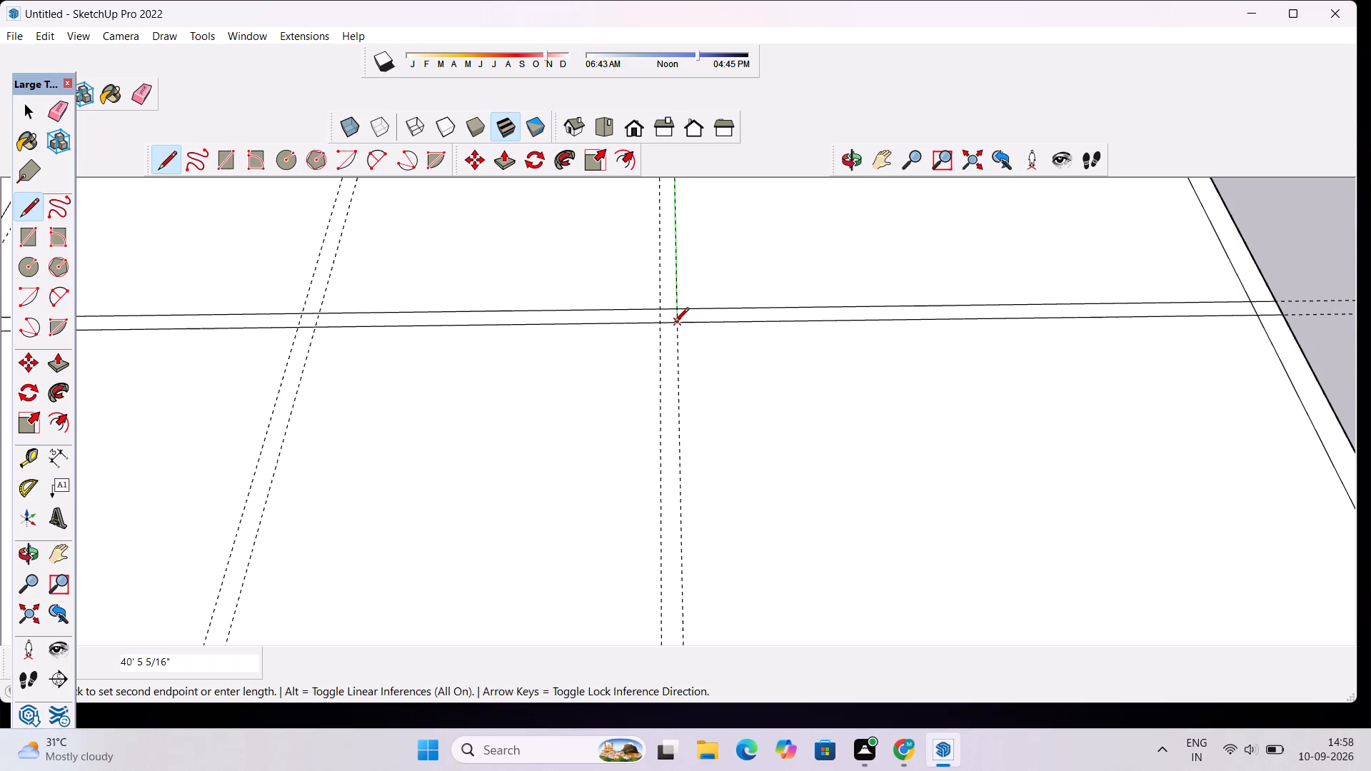
click(676, 323)
Draw the same partition's second face, a 39' 8 5/16" line along its parallel guide from the cross partition to the far inner wall line.
scroll(612, 336, down, 7)
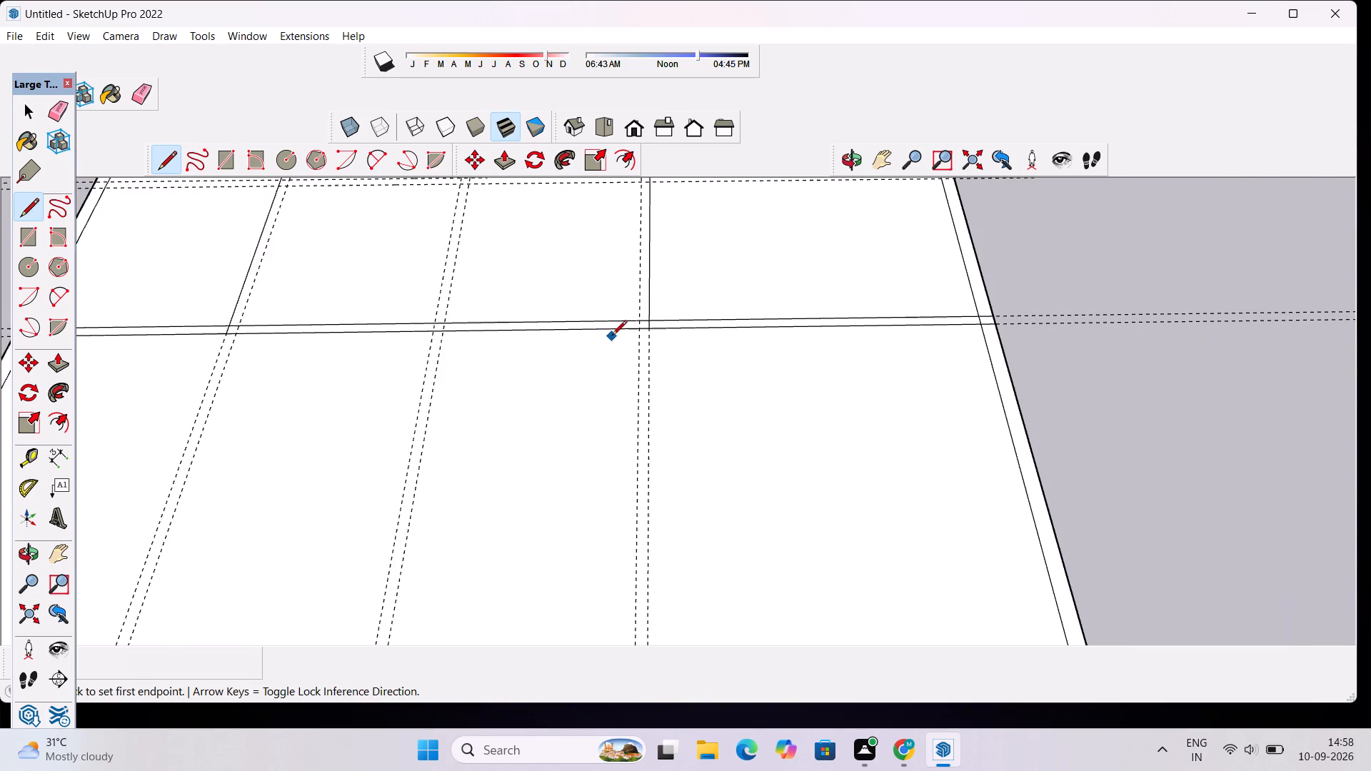
click(635, 331)
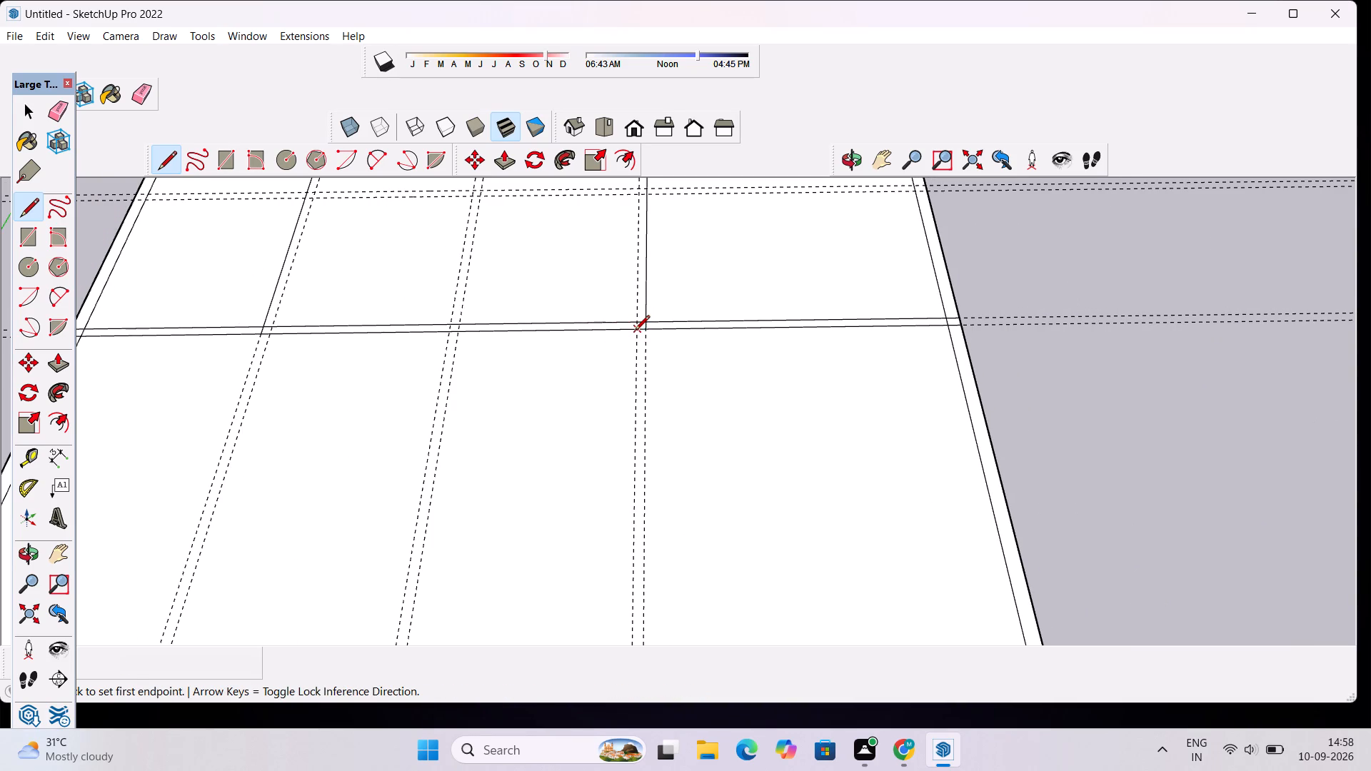
scroll(636, 310, down, 20)
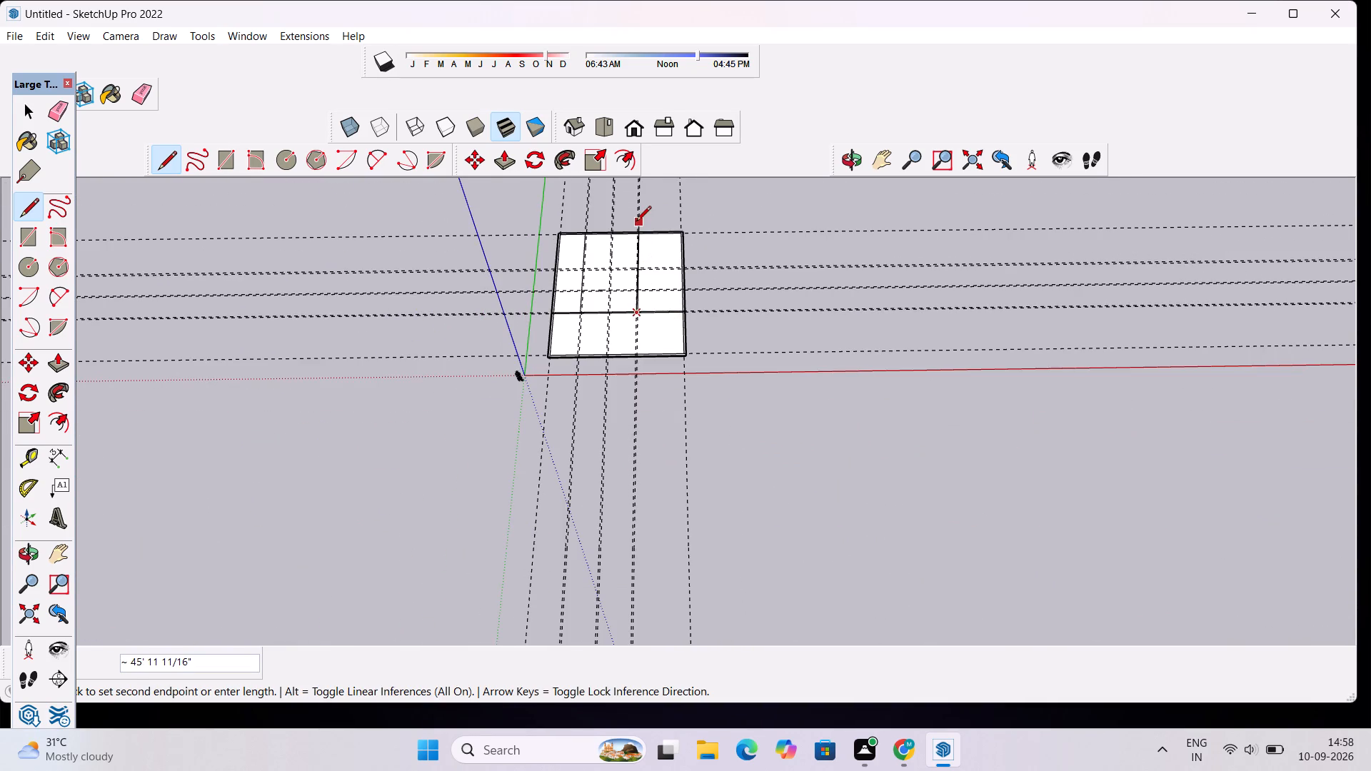
scroll(636, 222, up, 18)
scroll(644, 237, up, 10)
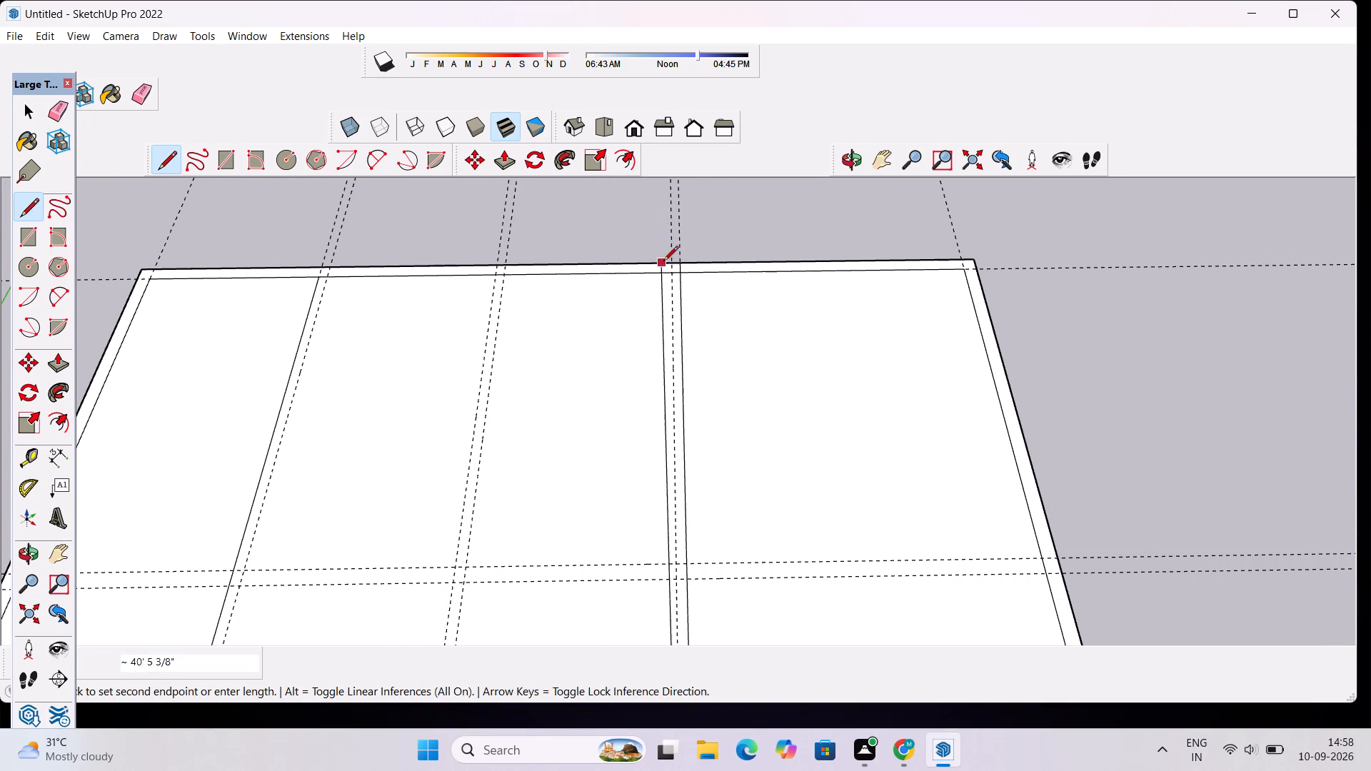
click(670, 276)
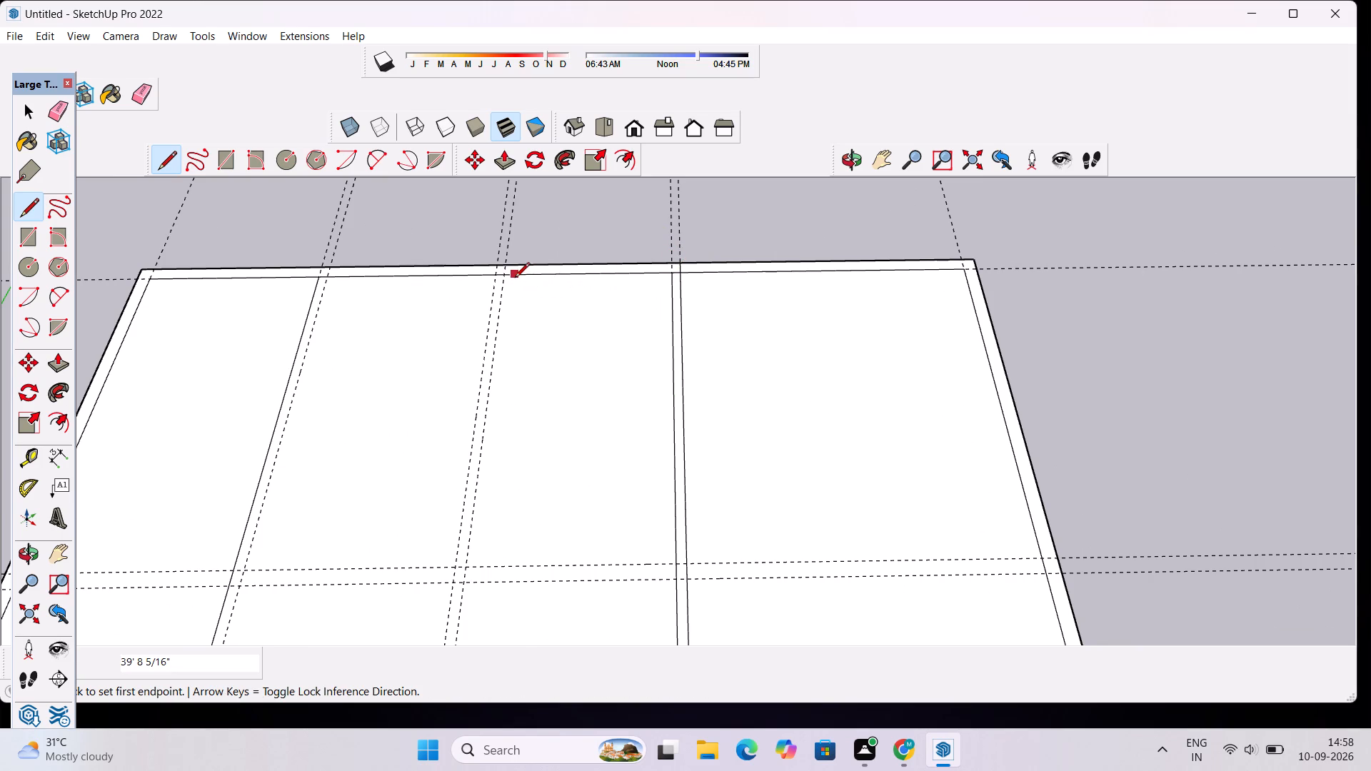
Draw a 39' 2 5/16" line along the middle partition pair's guide farther from the green axis, from the far inner wall line to the cross partition.
click(502, 273)
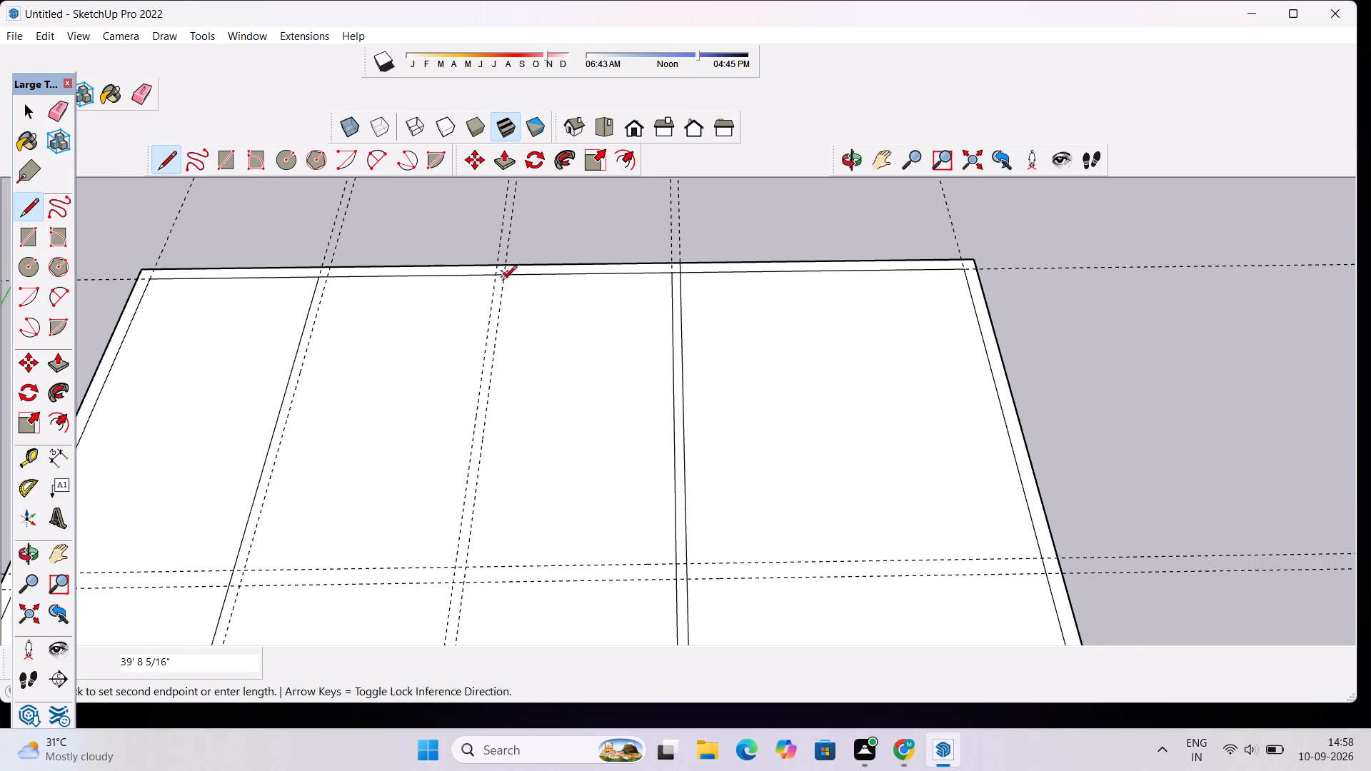
scroll(503, 290, down, 13)
scroll(476, 476, up, 7)
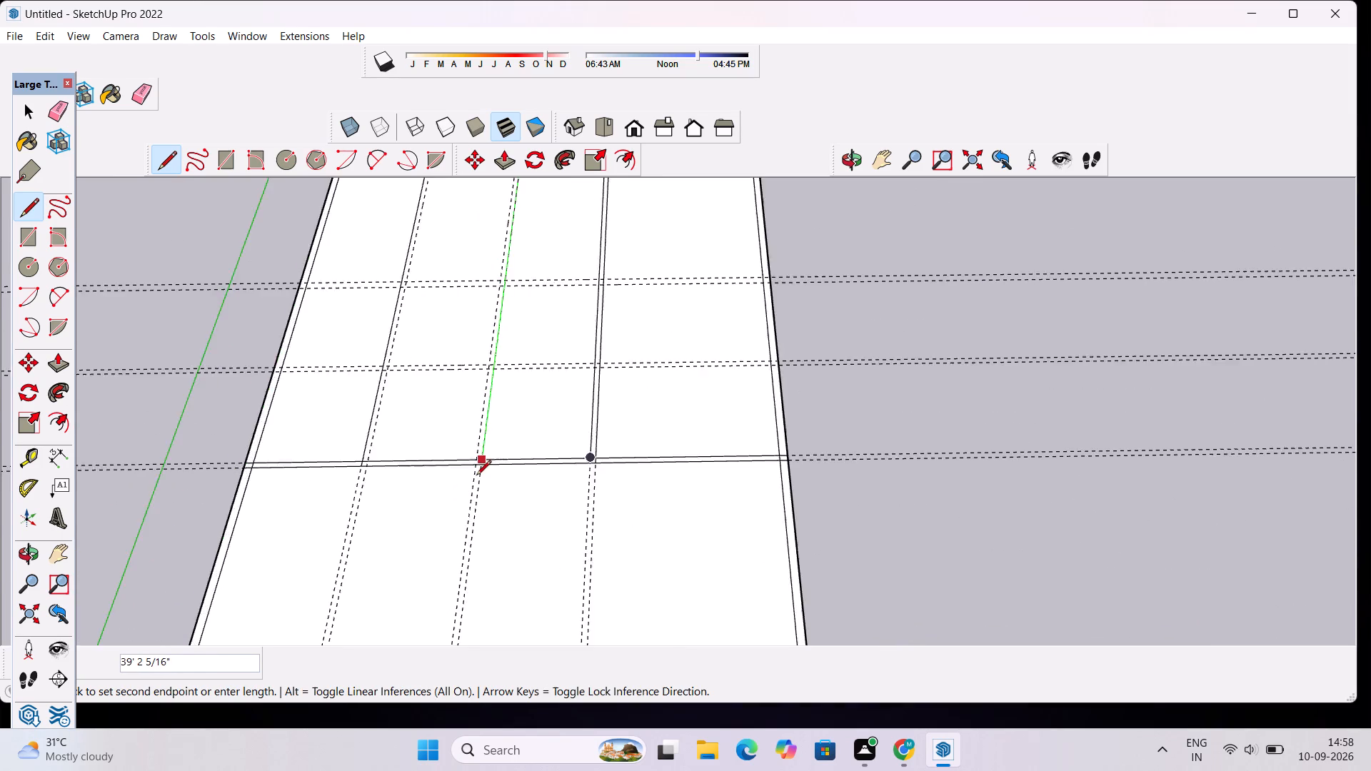
scroll(476, 476, up, 6)
click(486, 445)
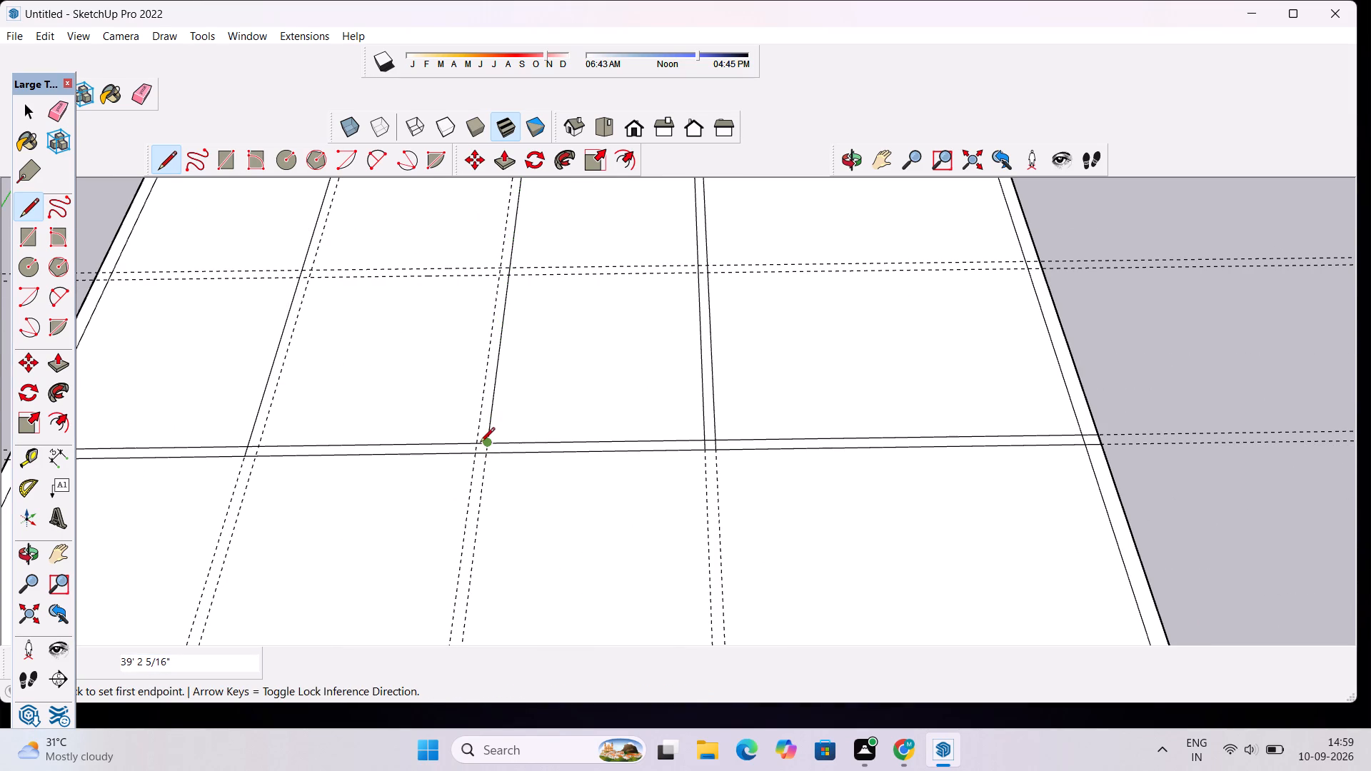
Draw the middle partition's second face, a 39' 2 5/16" line along the guide nearer the green axis, from the cross partition to the far inner wall line.
click(476, 444)
scroll(505, 361, down, 10)
scroll(520, 256, down, 6)
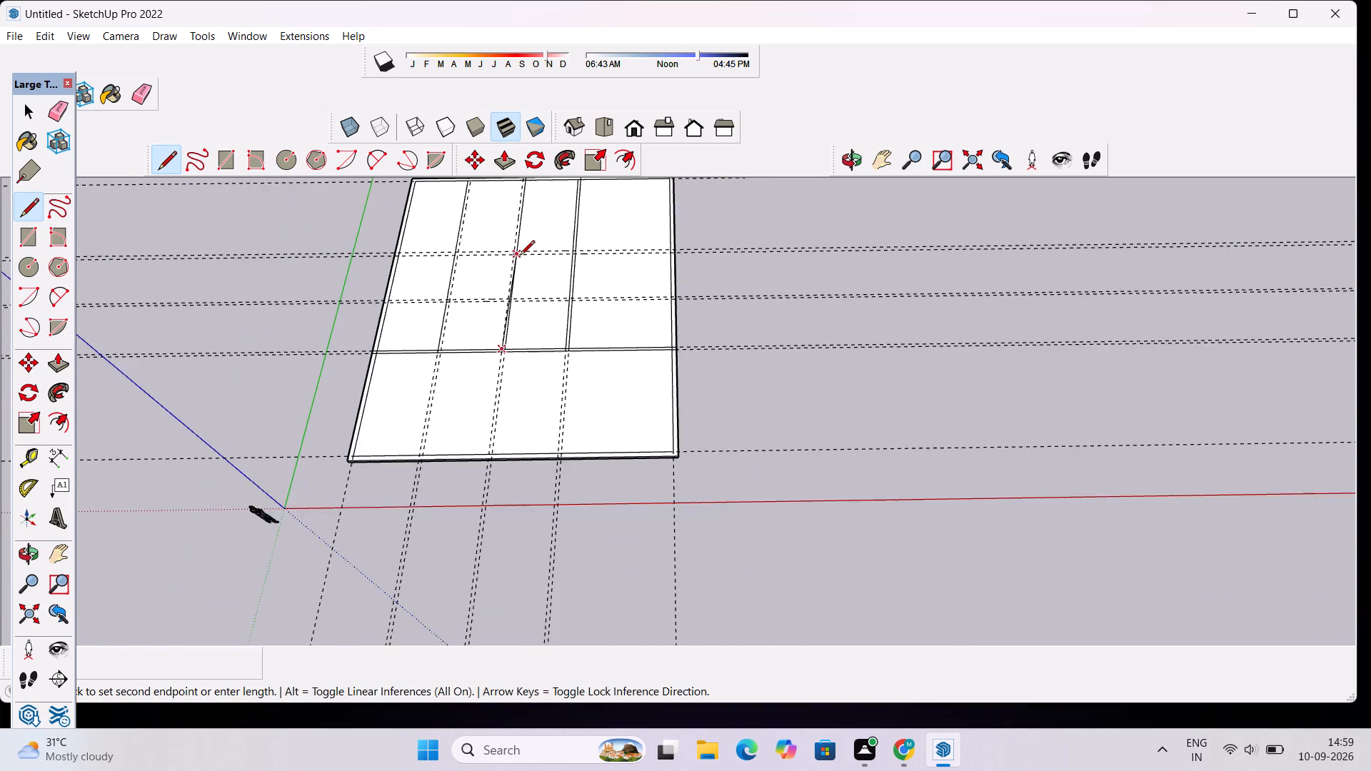
scroll(516, 185, up, 10)
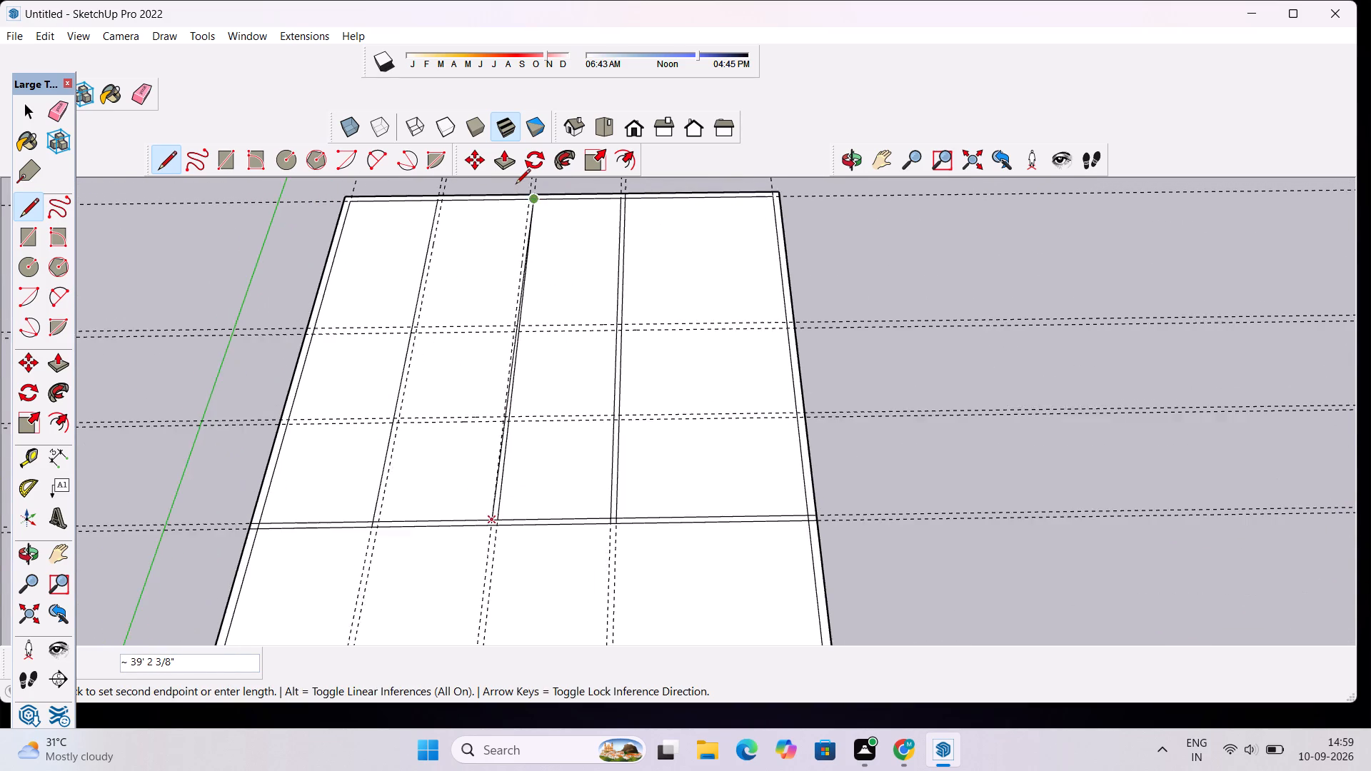
scroll(516, 185, up, 11)
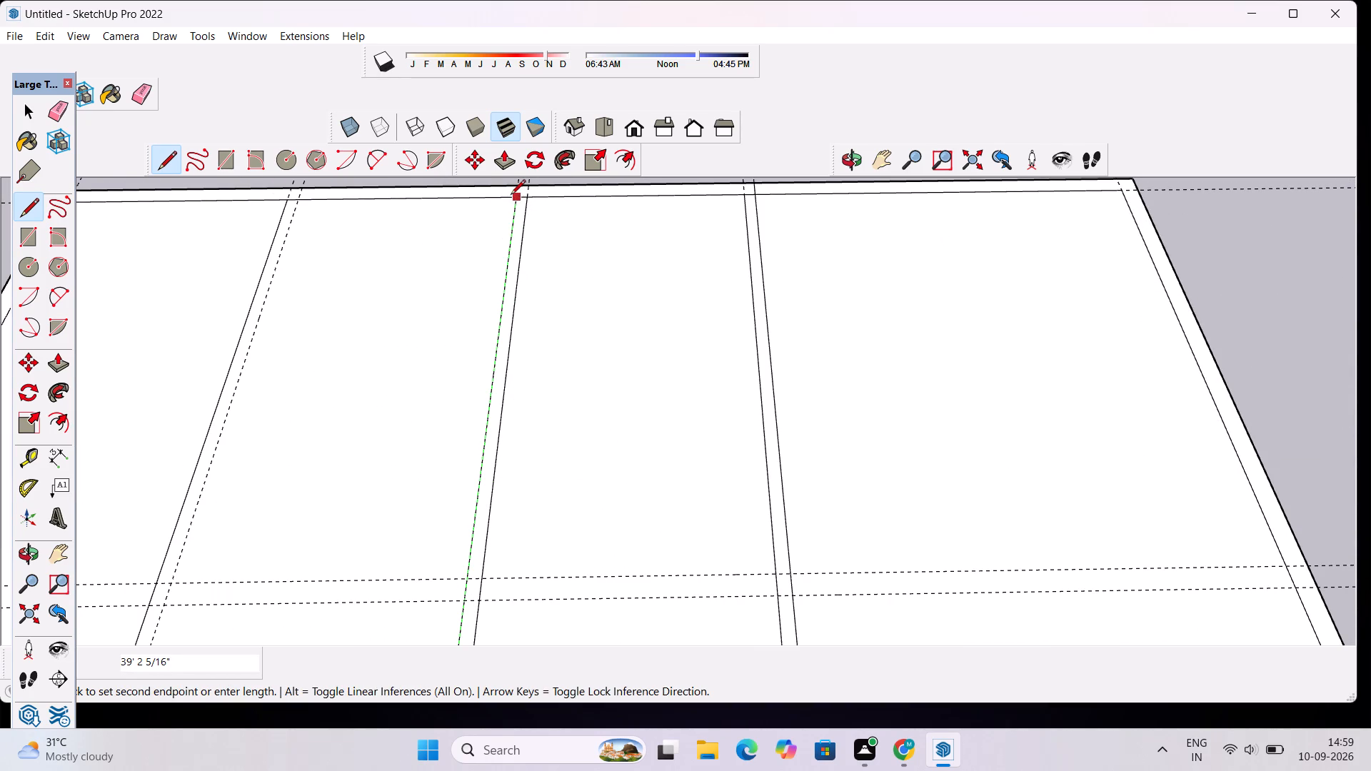
click(513, 198)
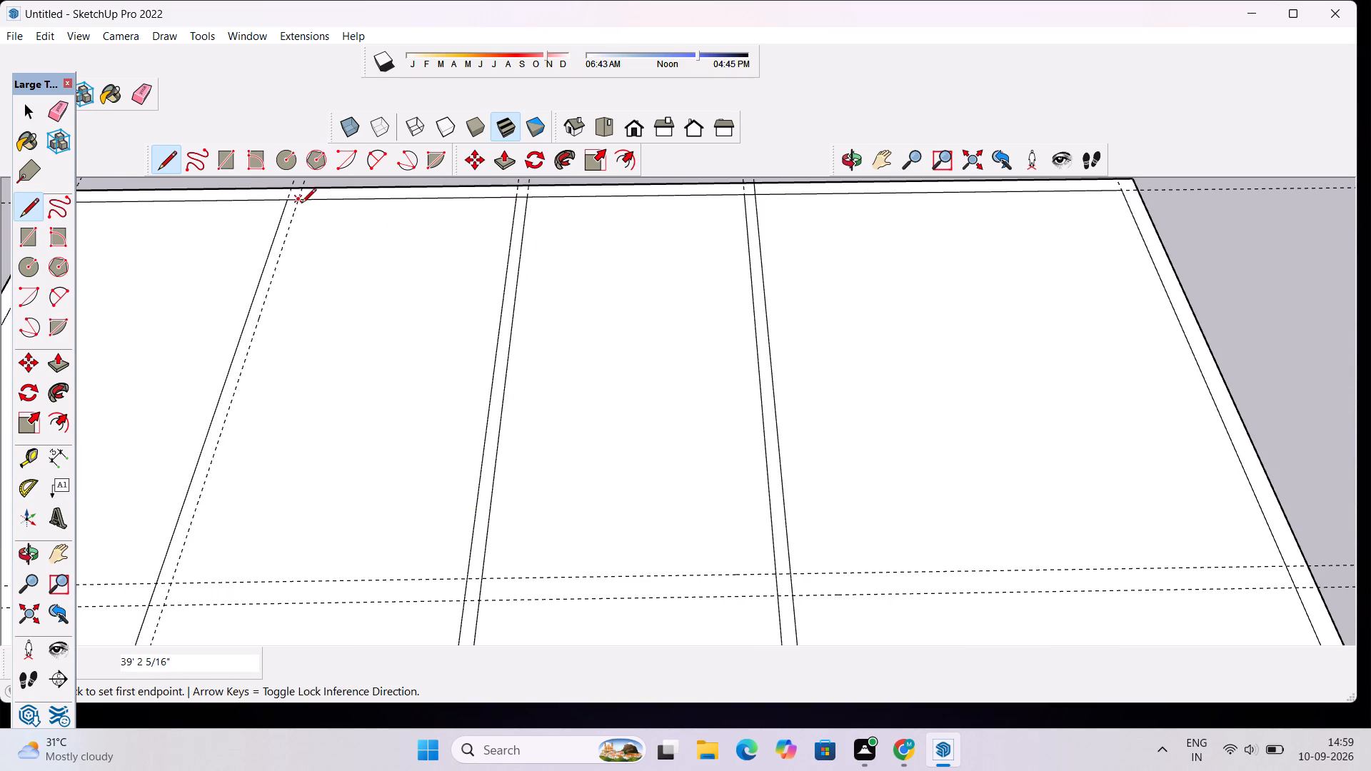
Draw the second face of the partition nearest the green axis, a 39' 8 5/16" line from the far inner wall line to the cross partition's near face.
click(301, 199)
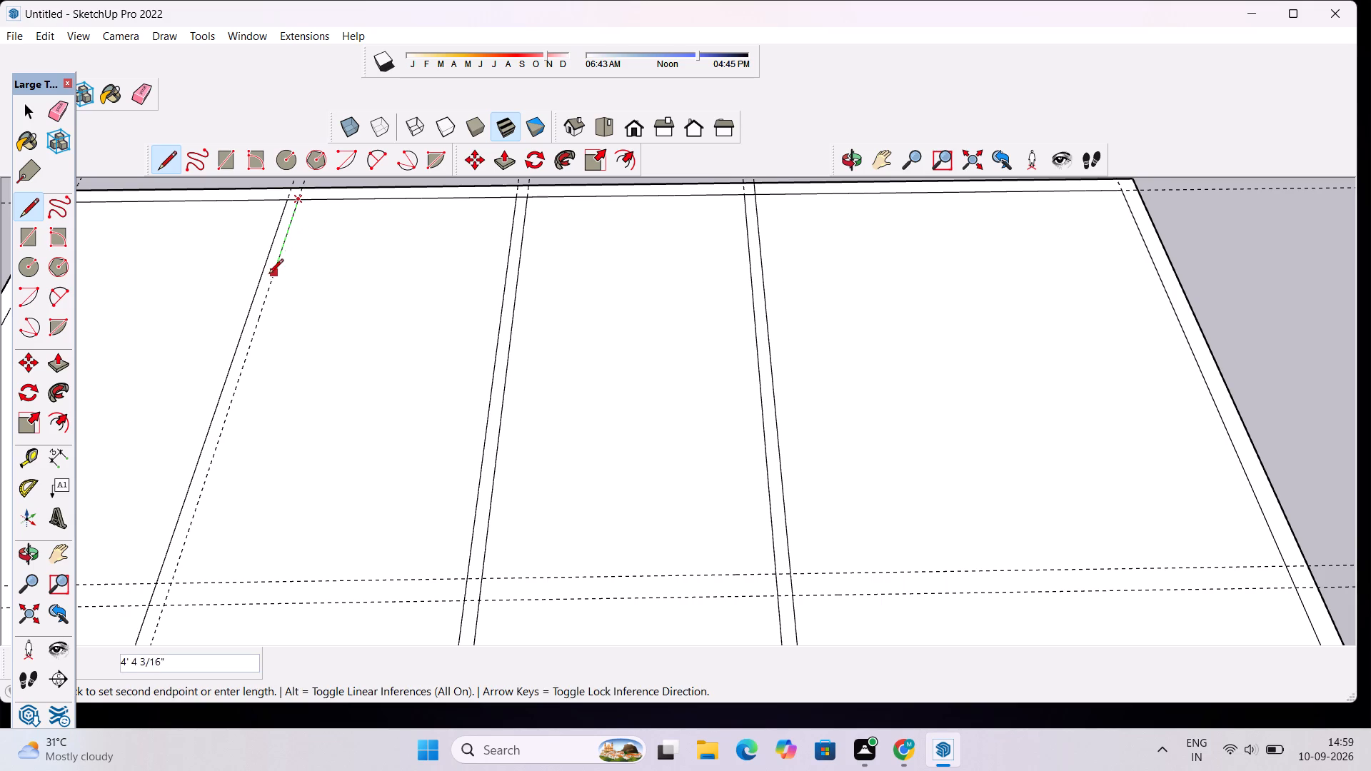
scroll(268, 275, down, 14)
scroll(202, 463, up, 1)
scroll(176, 525, up, 15)
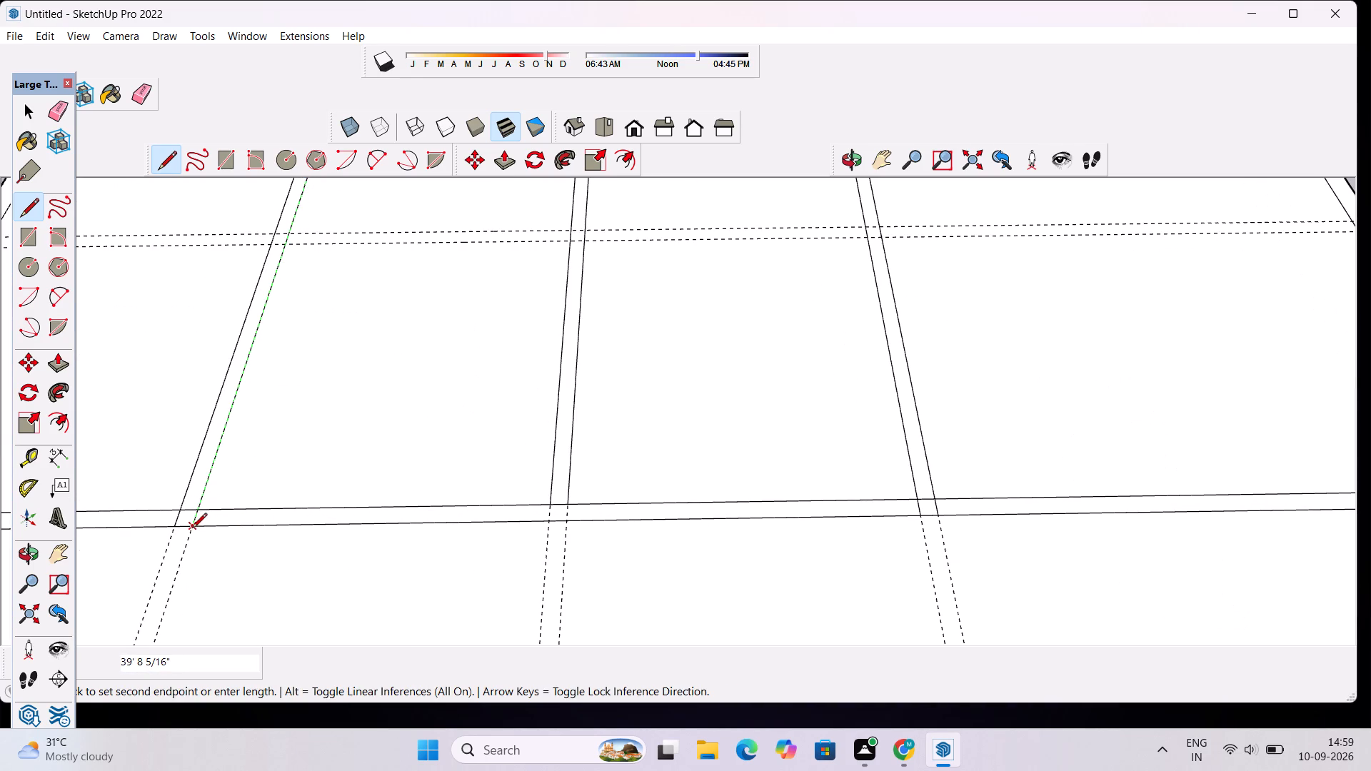
click(192, 529)
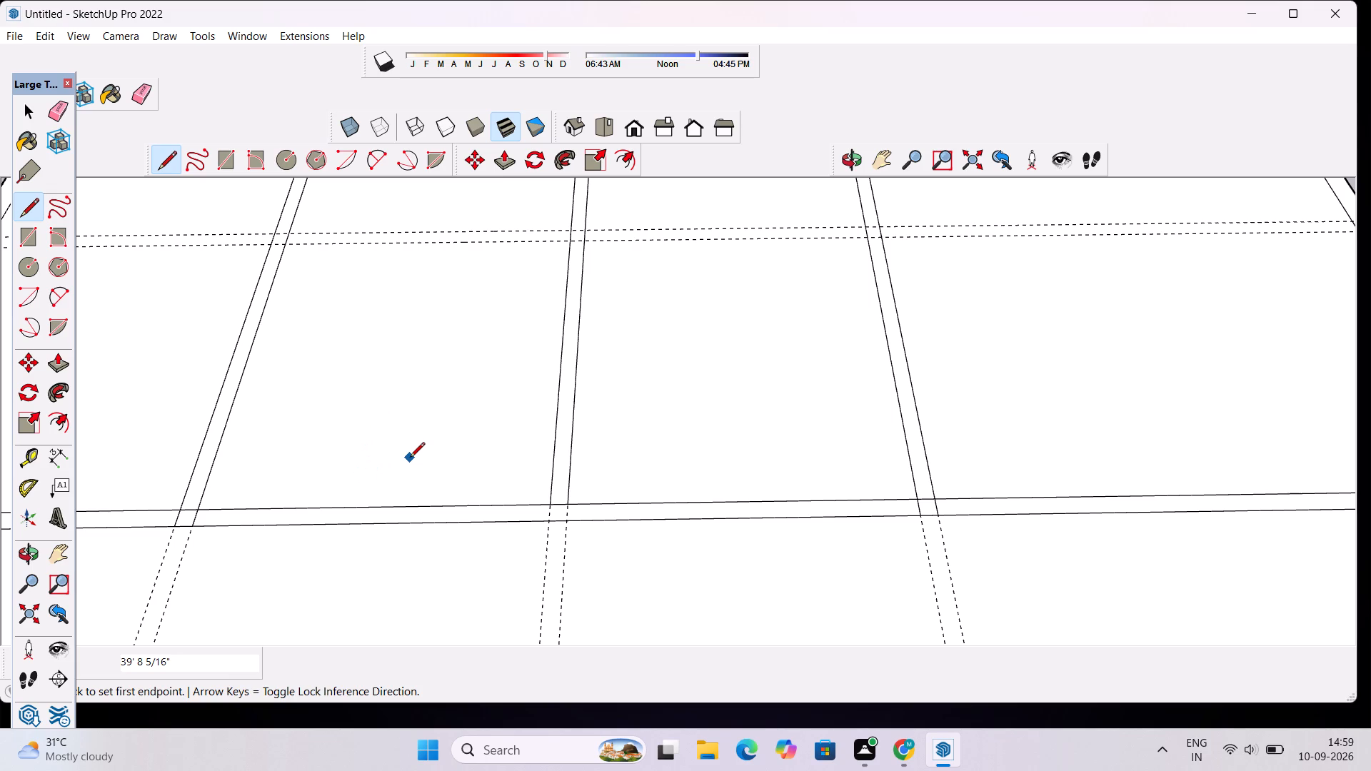
Trace both faces of the cross partition farthest from the red axis with 31' 6" lines between the green-axis-side inner wall line and the farthest lengthwise partition.
scroll(433, 351, down, 15)
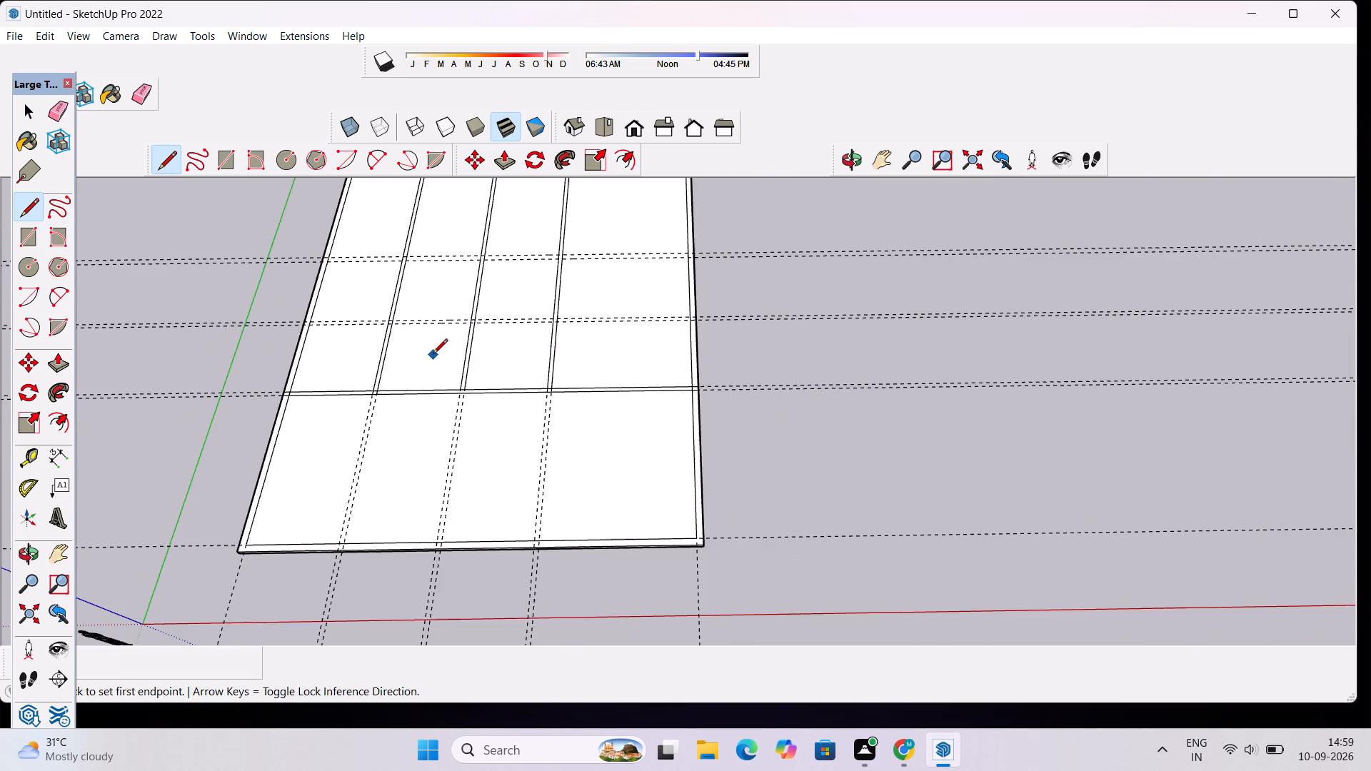
scroll(433, 355, down, 2)
scroll(353, 268, up, 10)
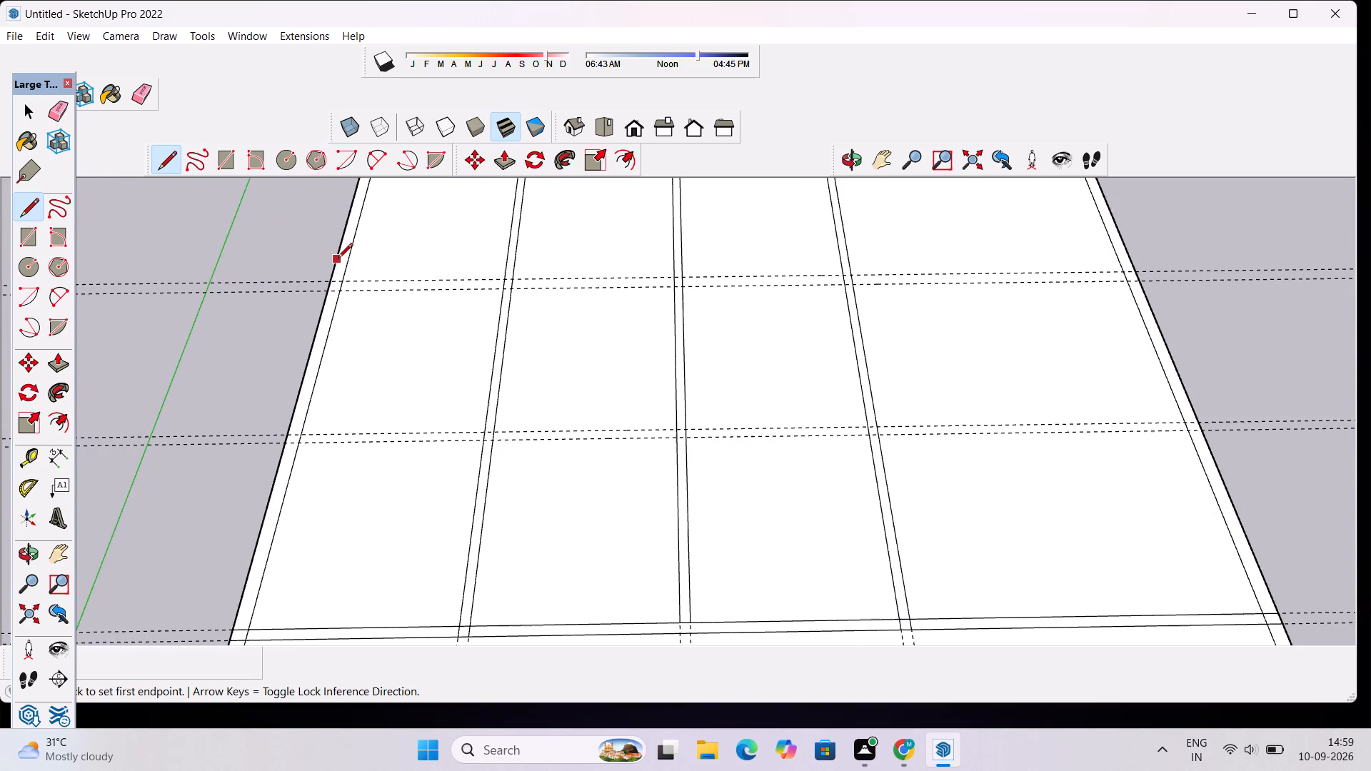
scroll(341, 277, up, 3)
click(341, 283)
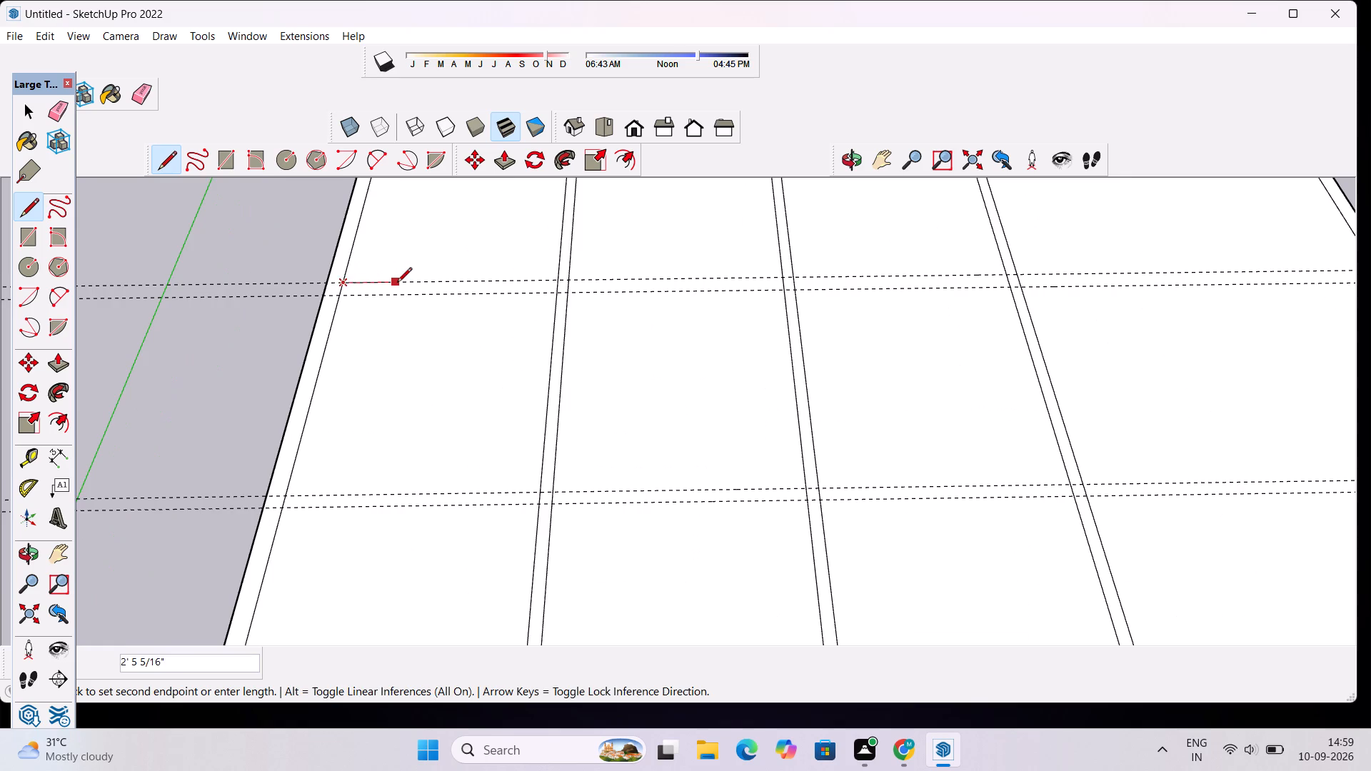
scroll(397, 283, down, 10)
scroll(670, 283, up, 2)
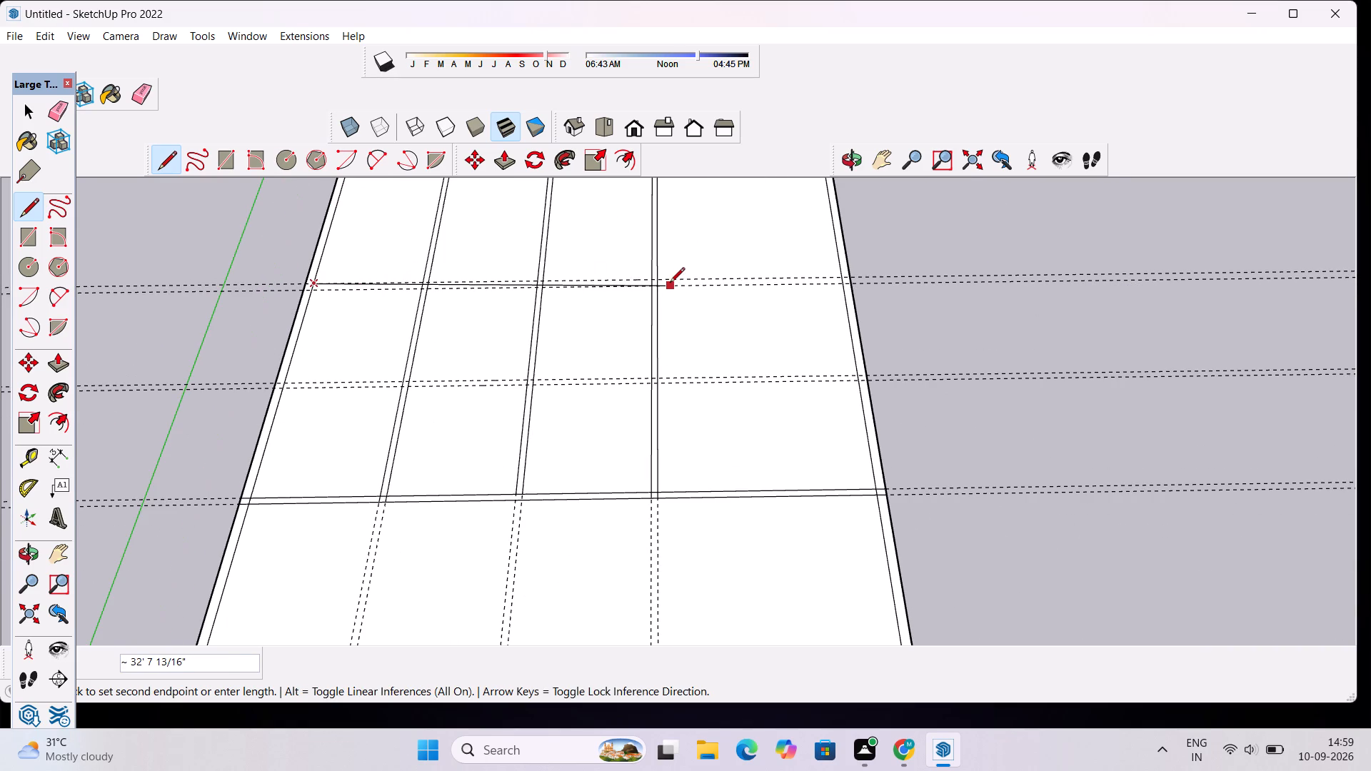
scroll(656, 263, up, 4)
click(658, 289)
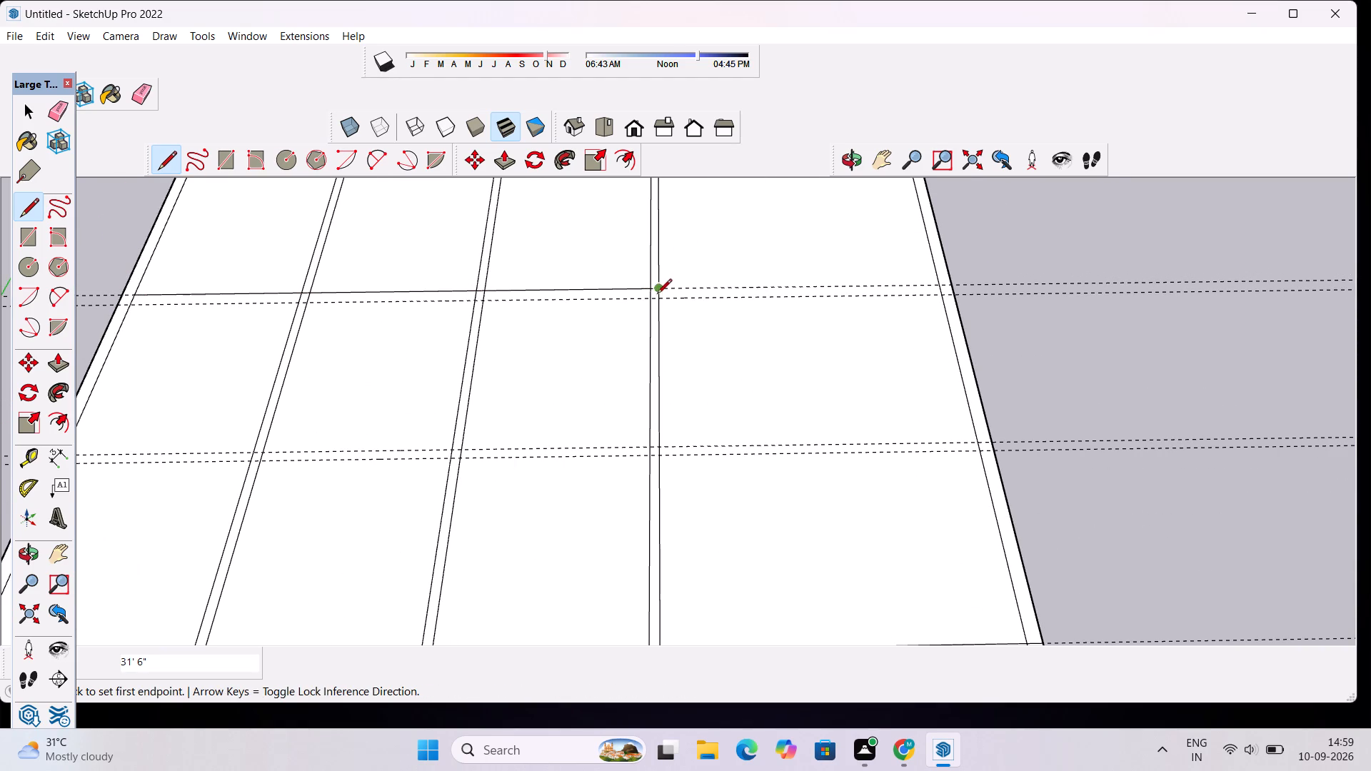
click(660, 301)
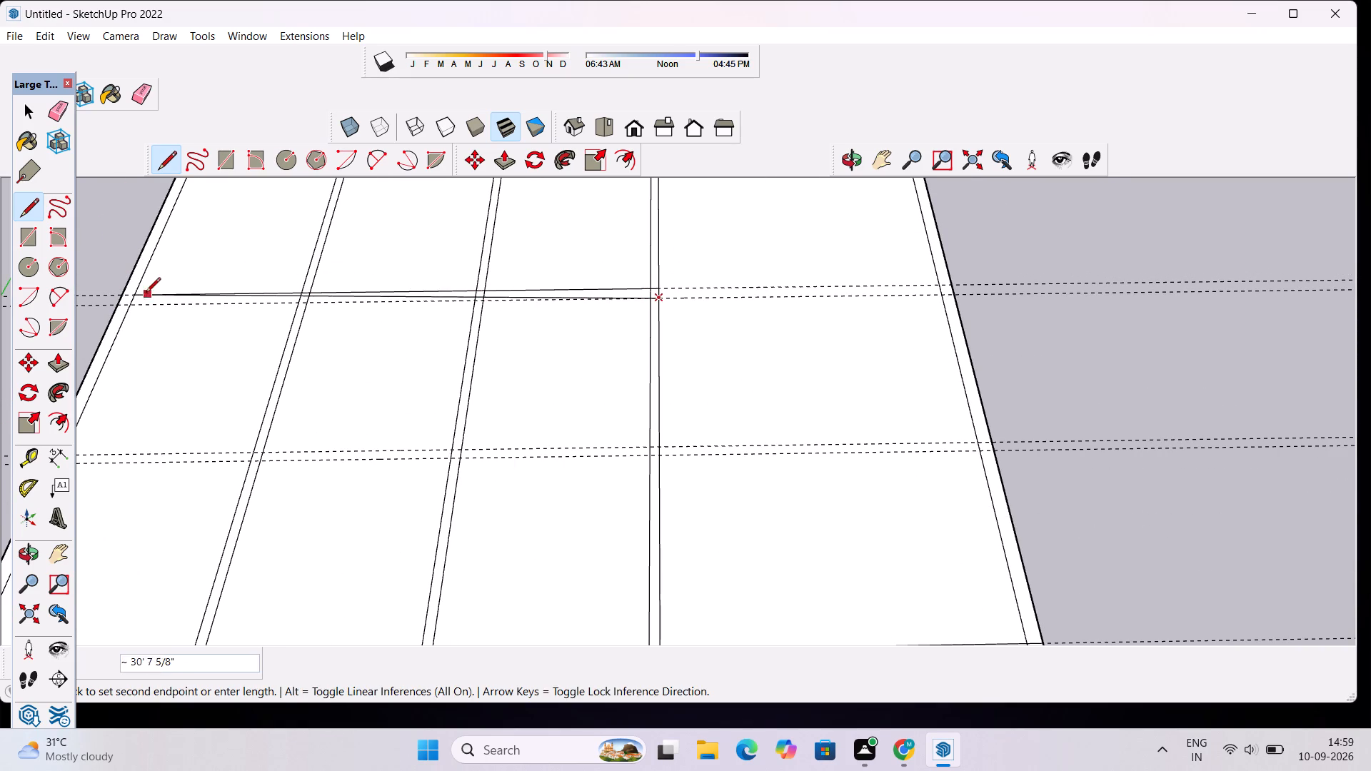
click(127, 309)
Trace both faces of the middle cross partition with 31' 6" lines between the green-axis-side inner wall line and the farthest lengthwise partition's outer face.
scroll(219, 272, down, 9)
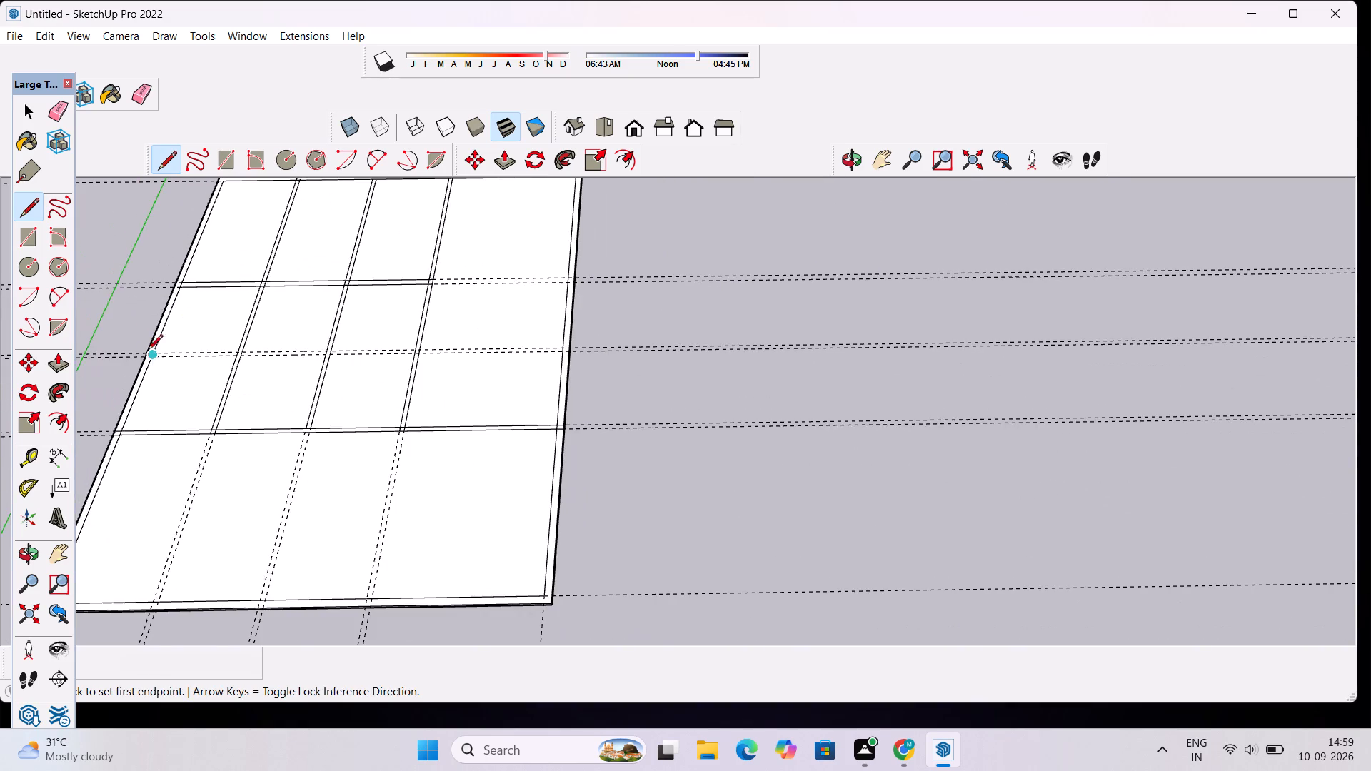
scroll(141, 352, up, 10)
click(166, 353)
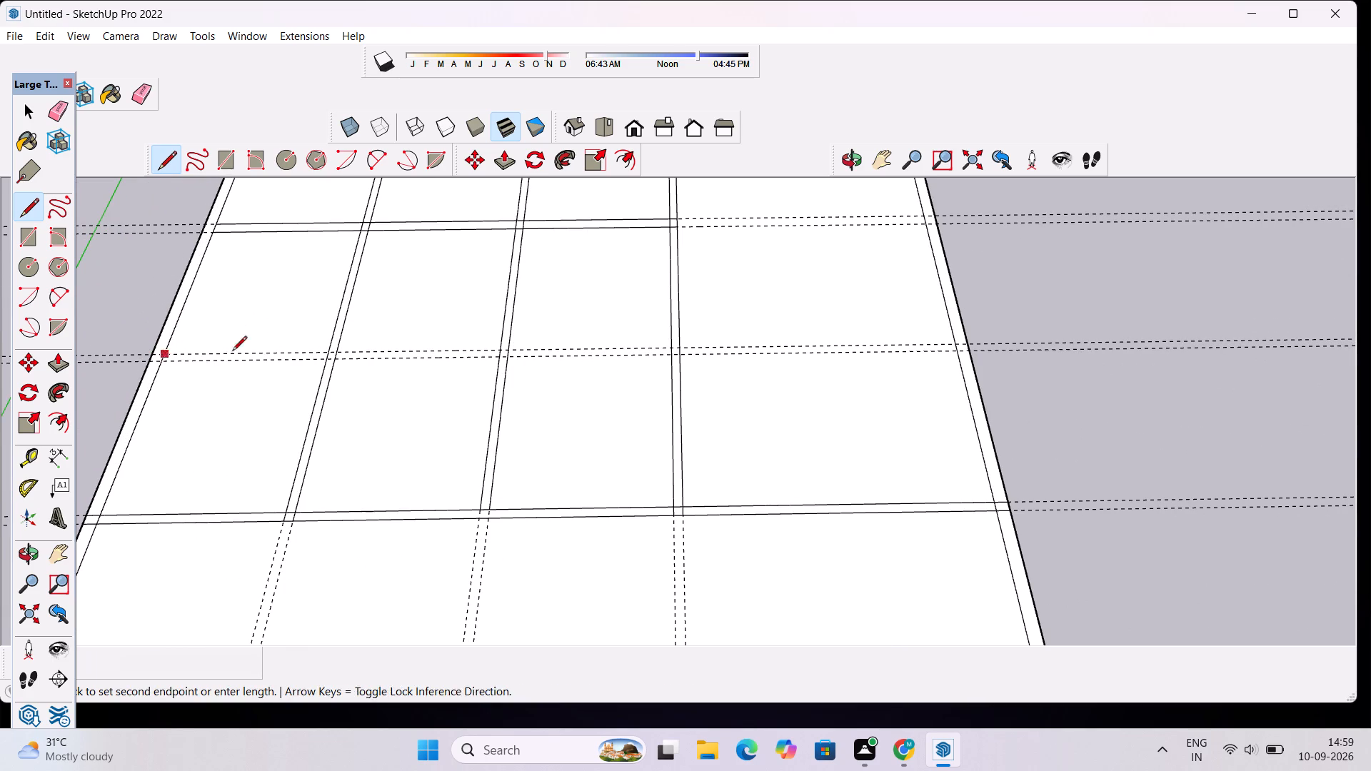
scroll(692, 349, up, 5)
click(671, 352)
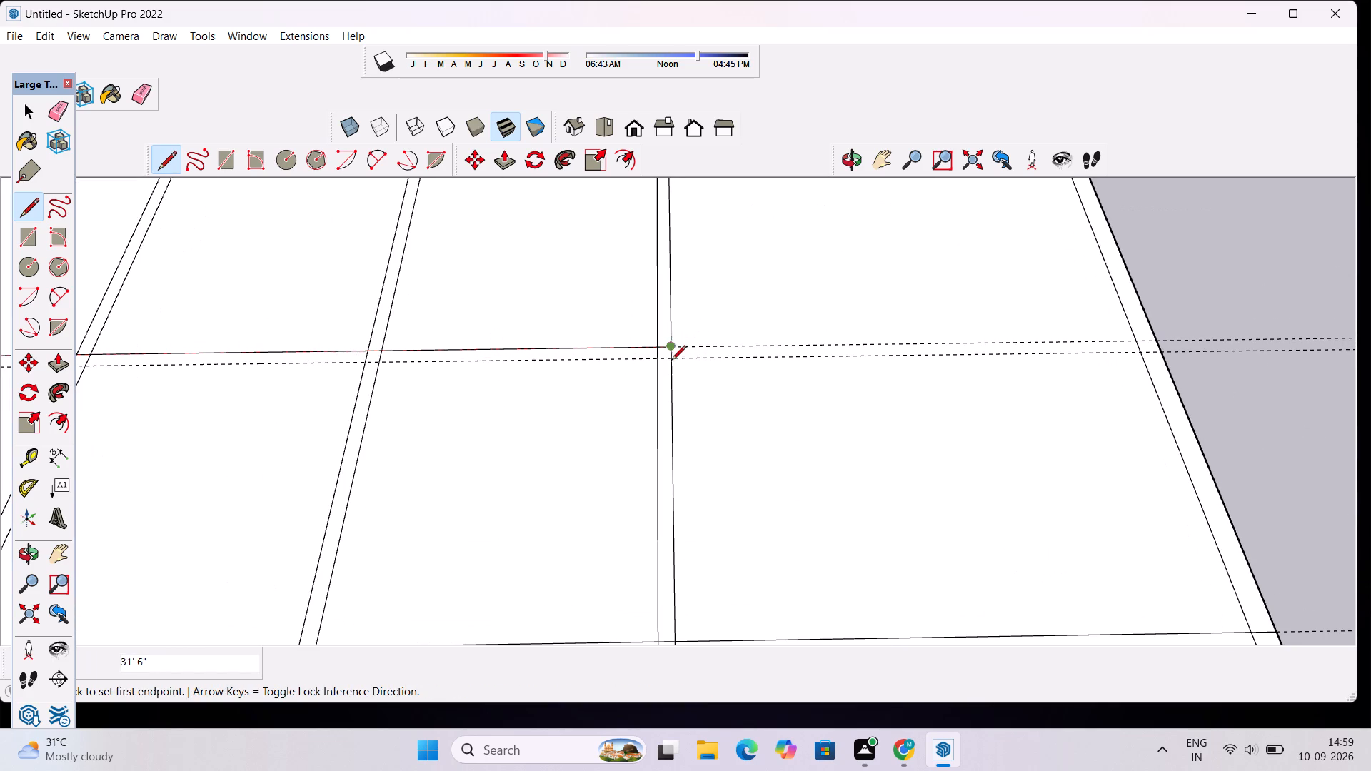
click(671, 363)
scroll(489, 363, down, 5)
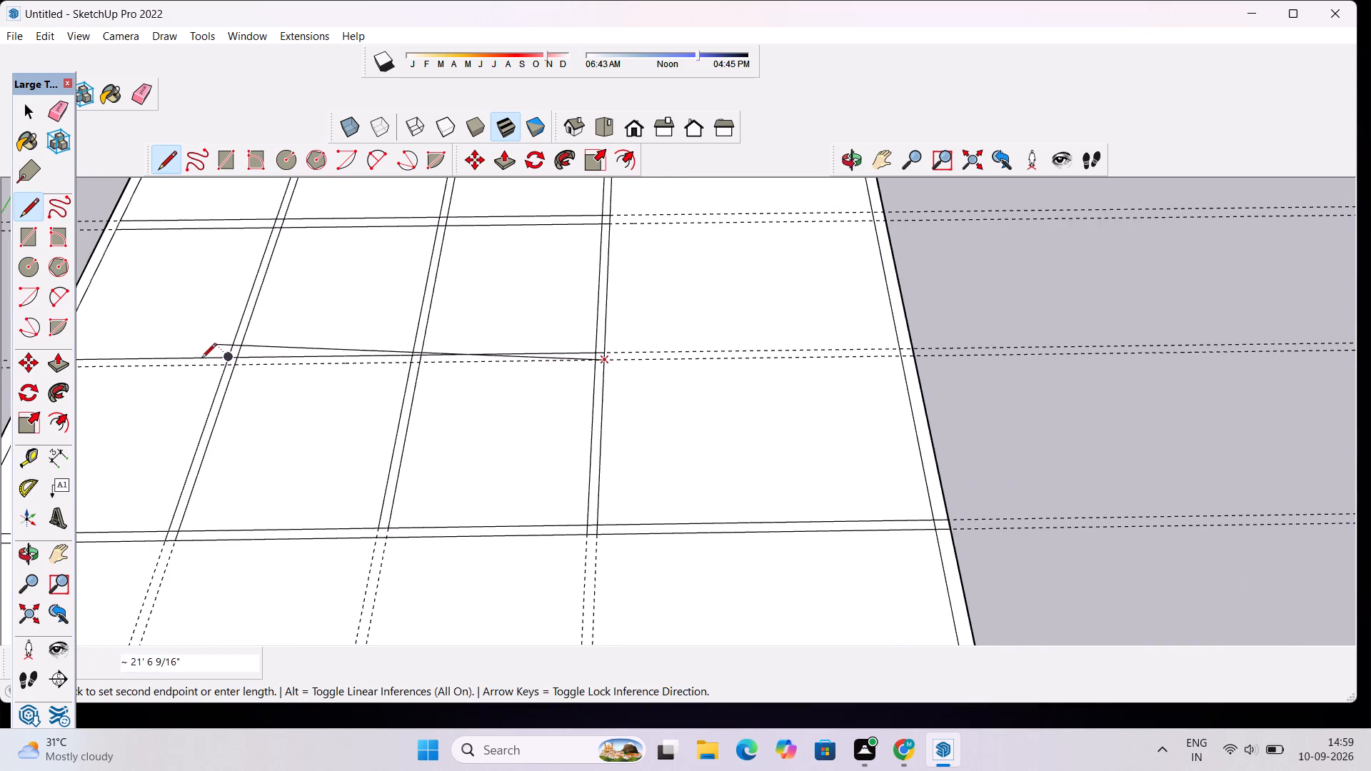
scroll(263, 373, down, 9)
scroll(165, 376, up, 11)
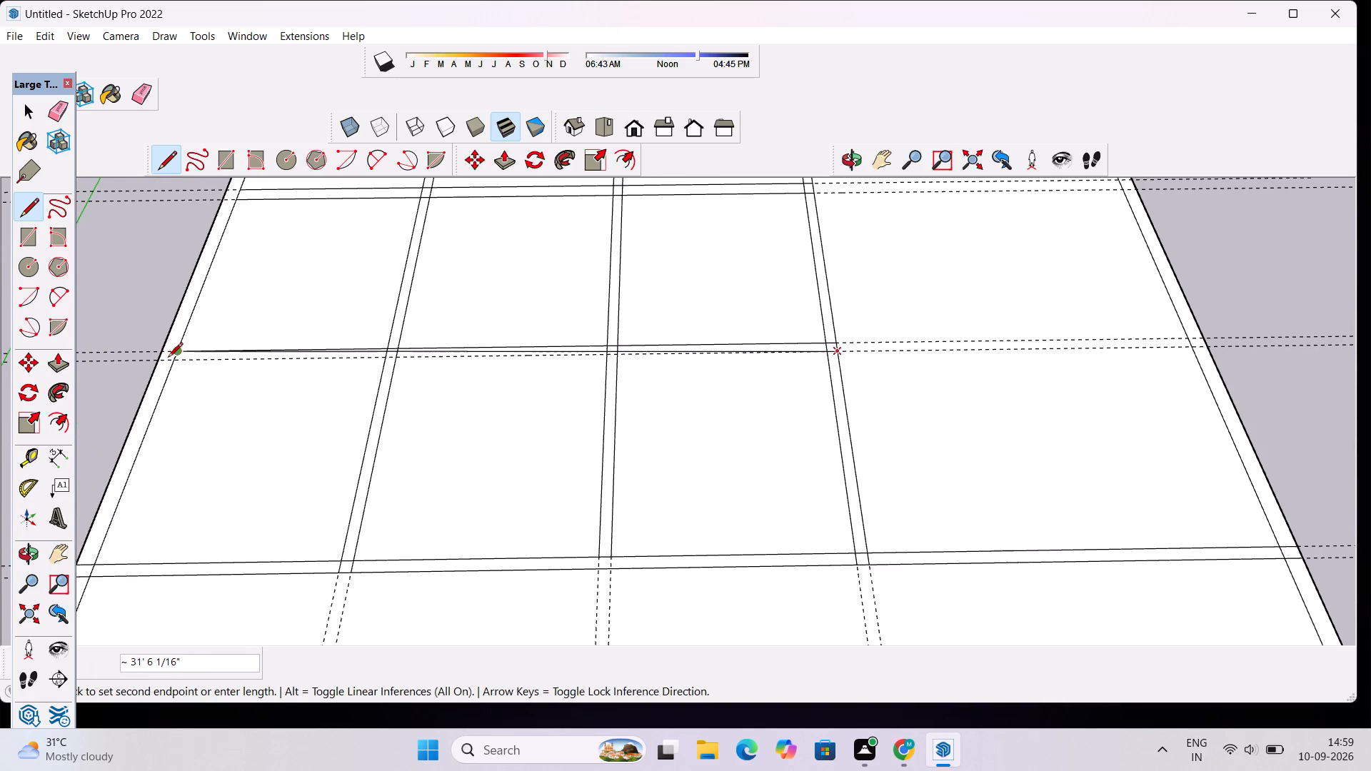
click(171, 366)
Examine the traced wall and partition layout on the slab, up close and as a whole.
scroll(408, 337, down, 9)
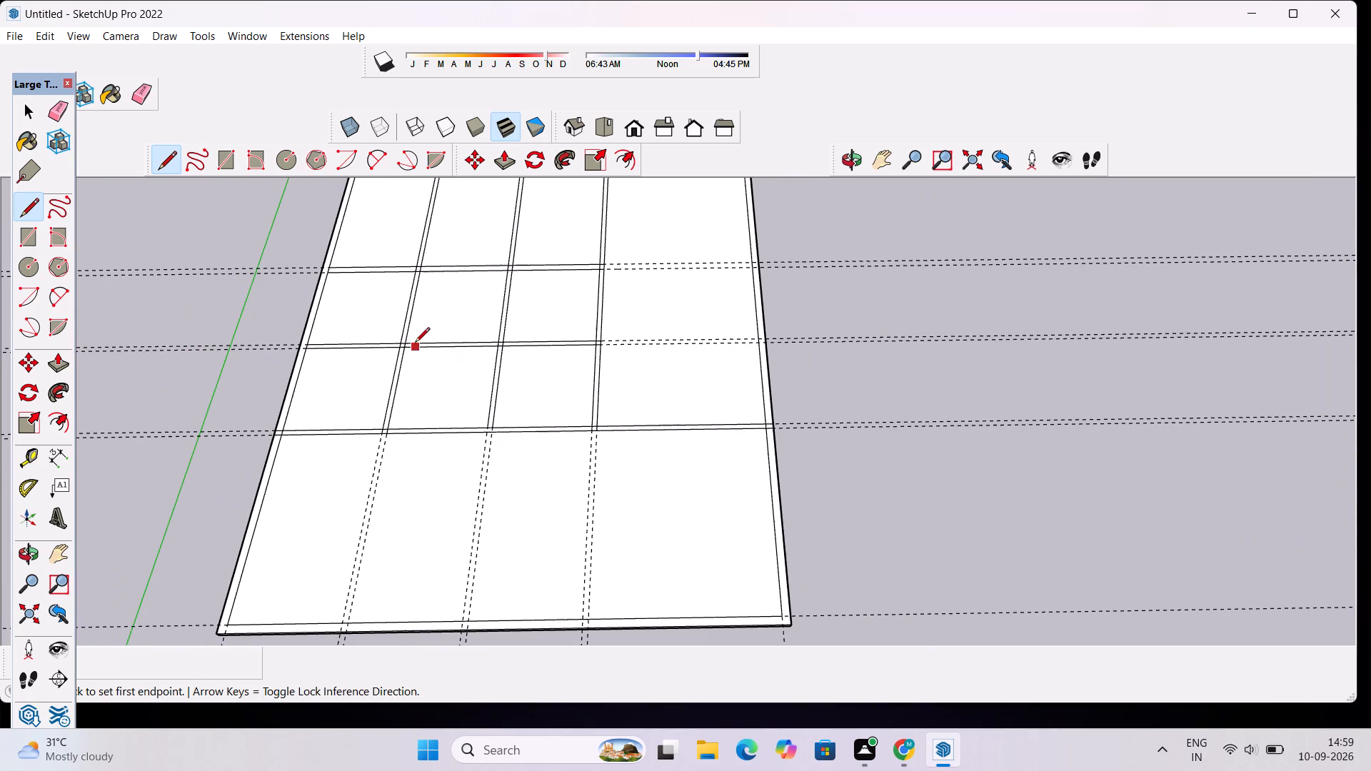
scroll(510, 308, down, 5)
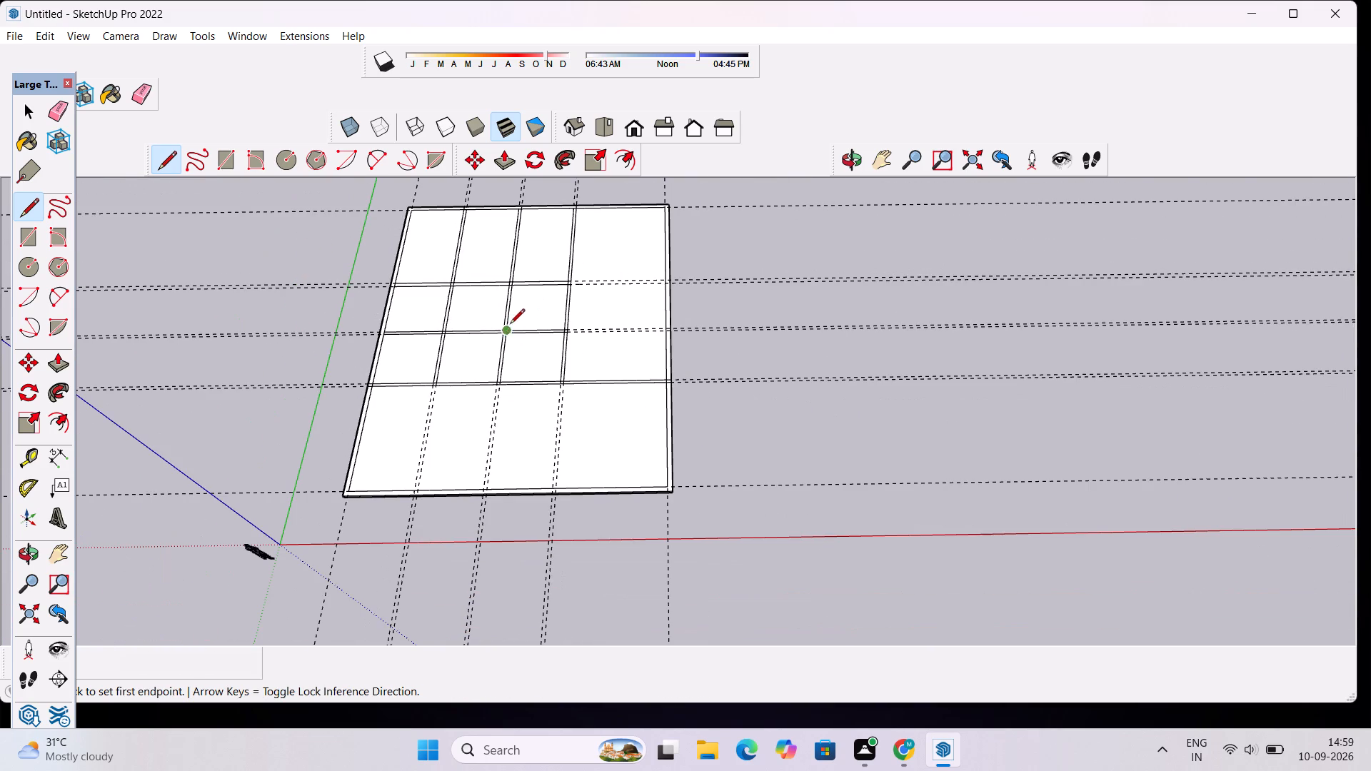
scroll(551, 197, up, 9)
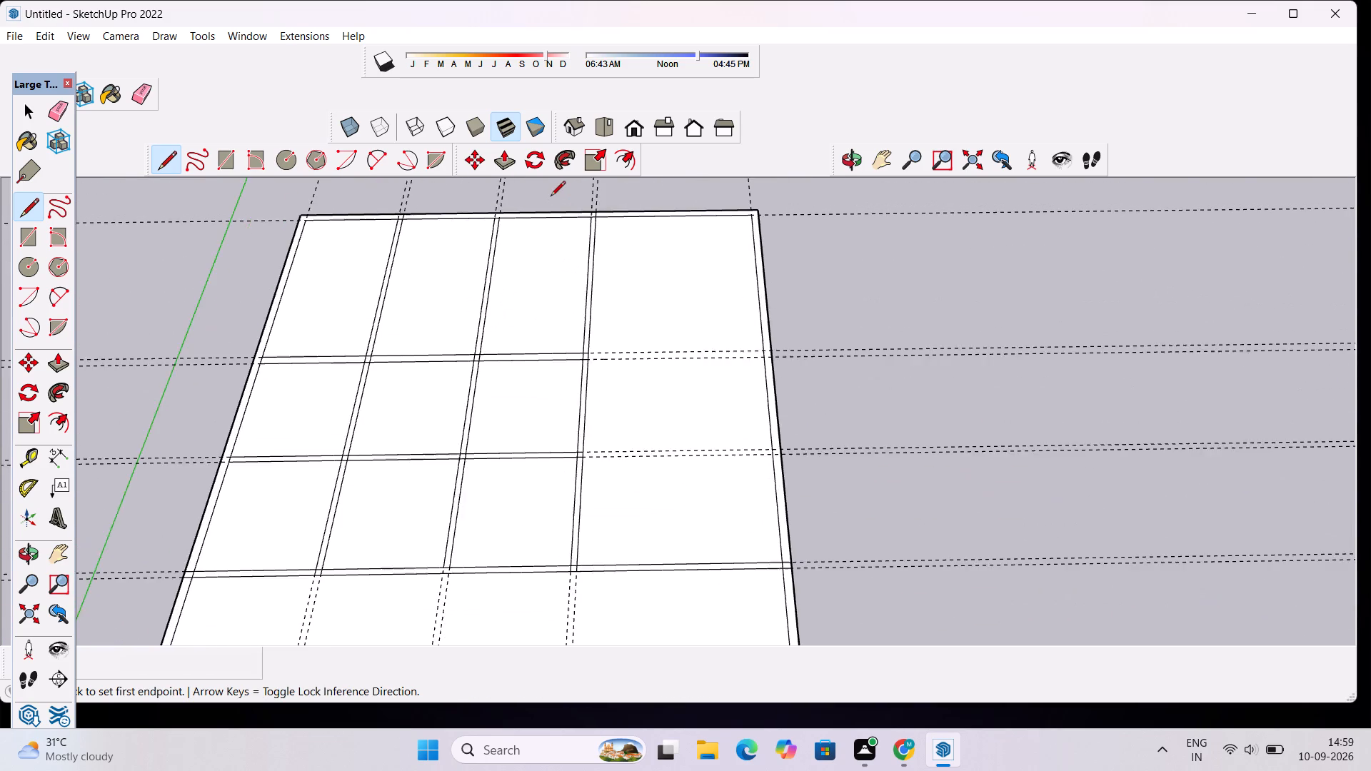
scroll(549, 200, up, 3)
scroll(549, 200, down, 9)
key(space)
scroll(549, 200, down, 6)
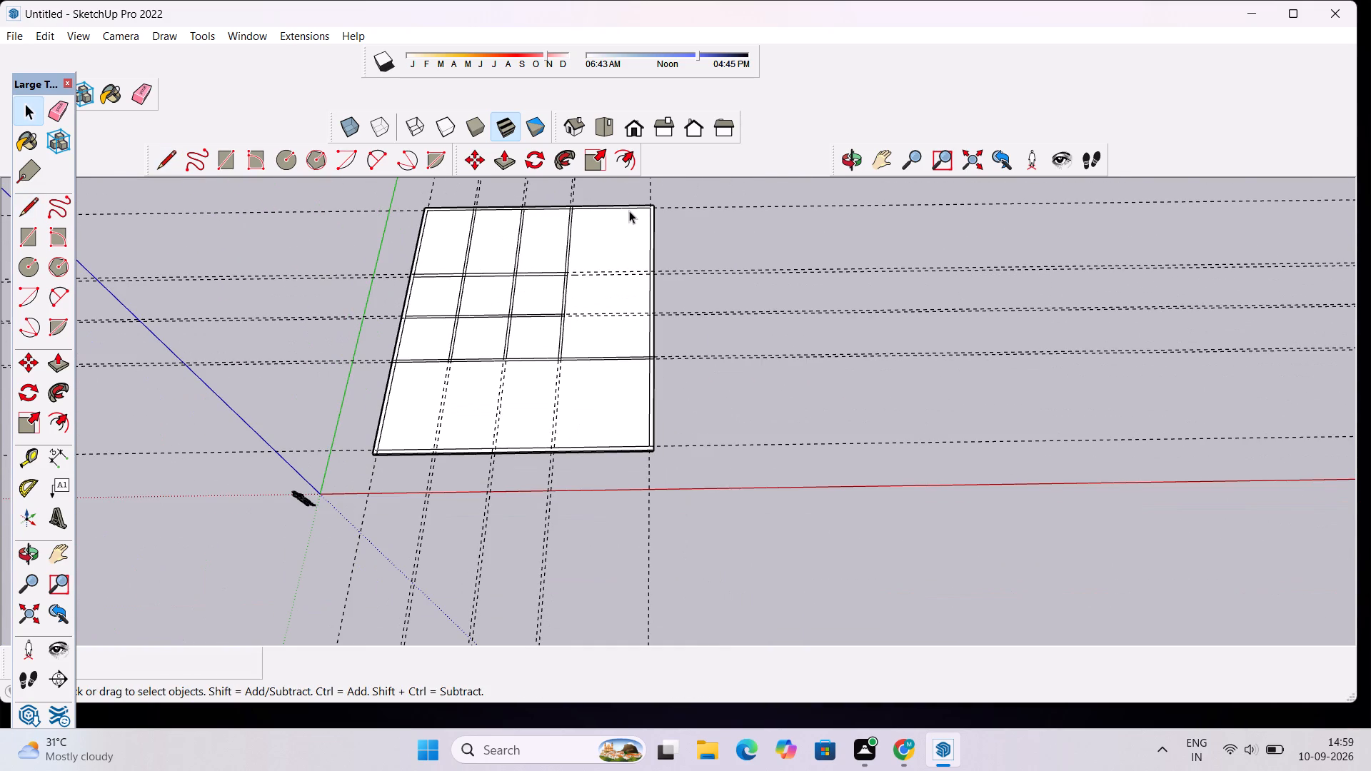
scroll(495, 197, up, 6)
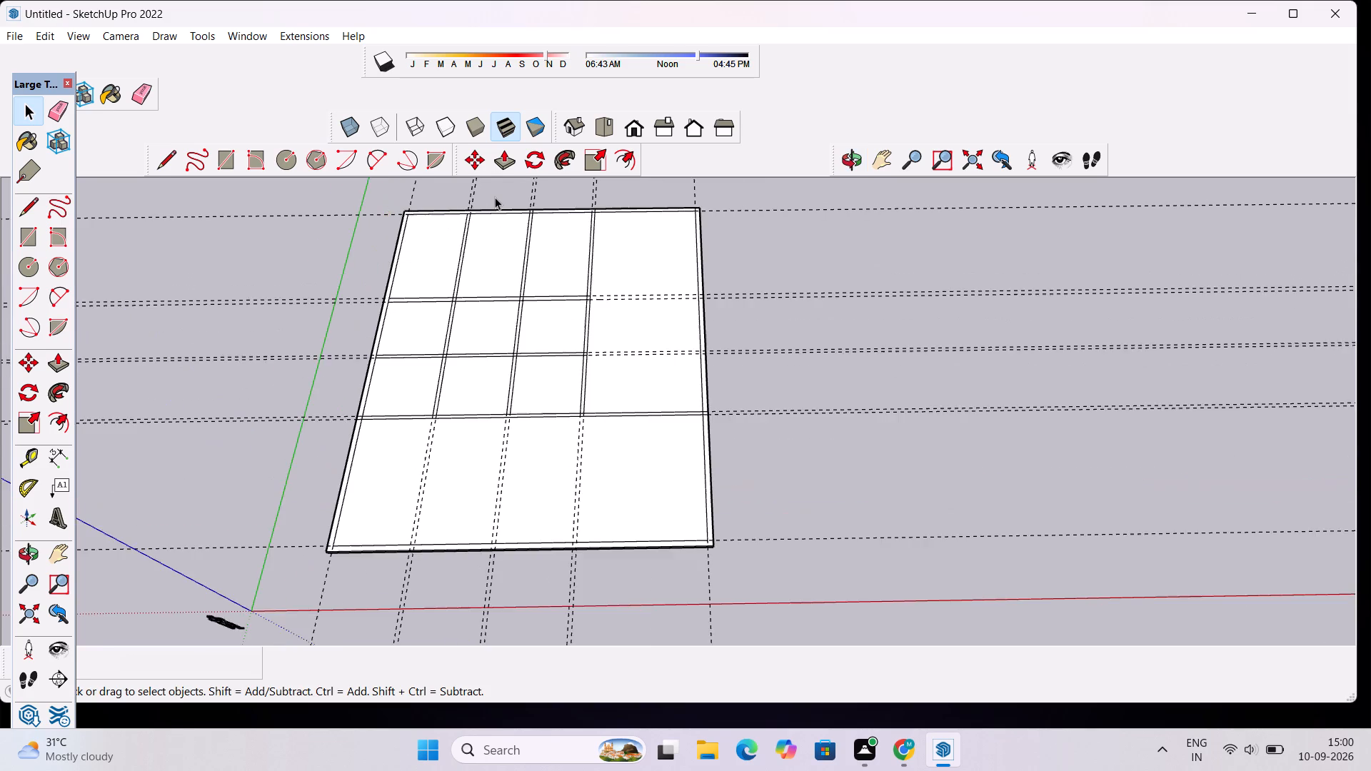
scroll(495, 197, up, 7)
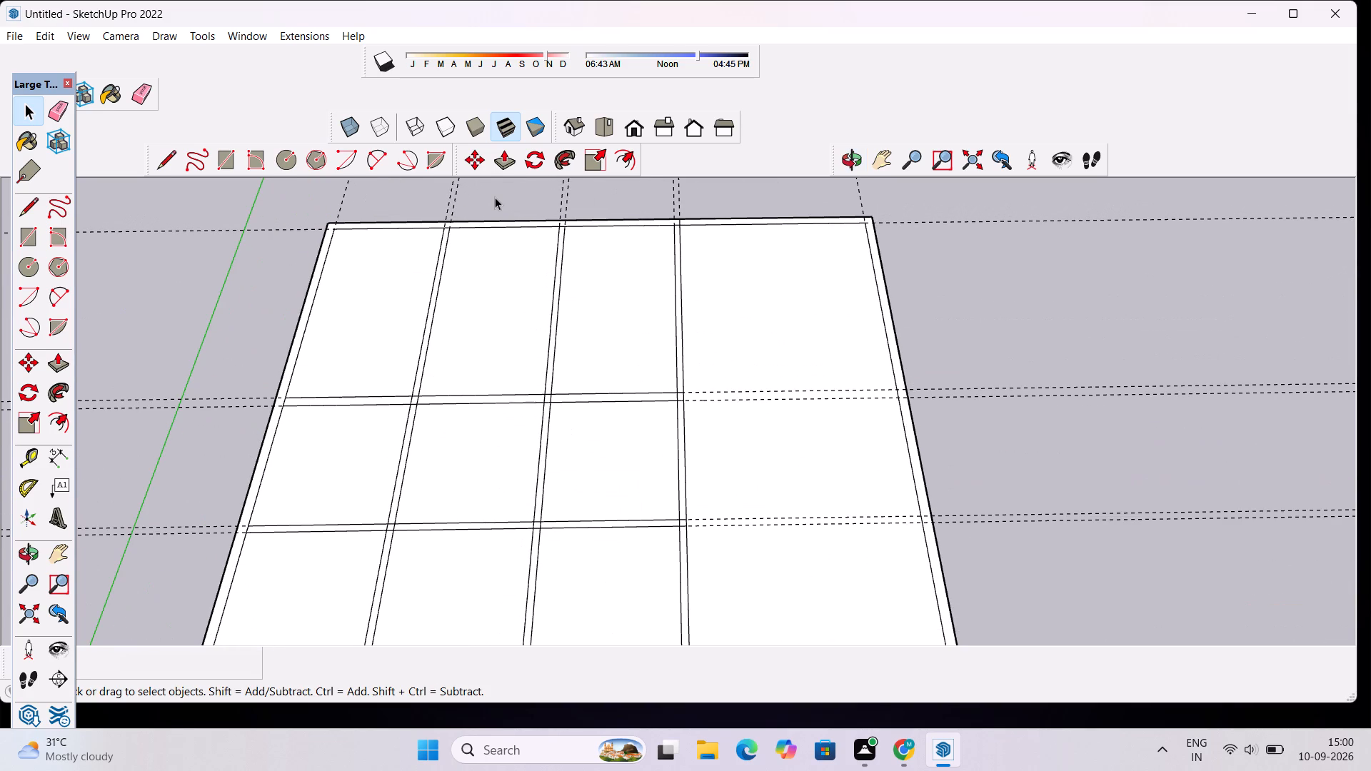
scroll(497, 210, down, 5)
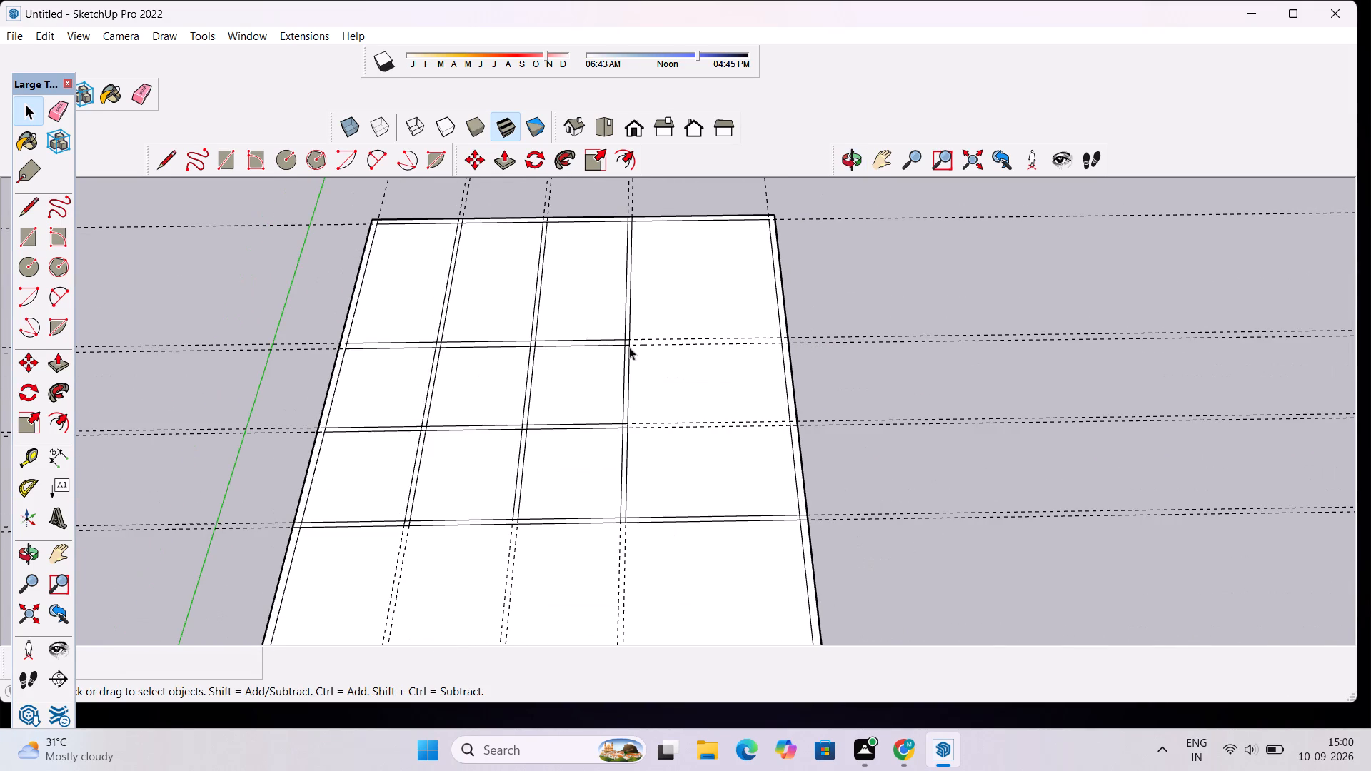
scroll(523, 366, down, 4)
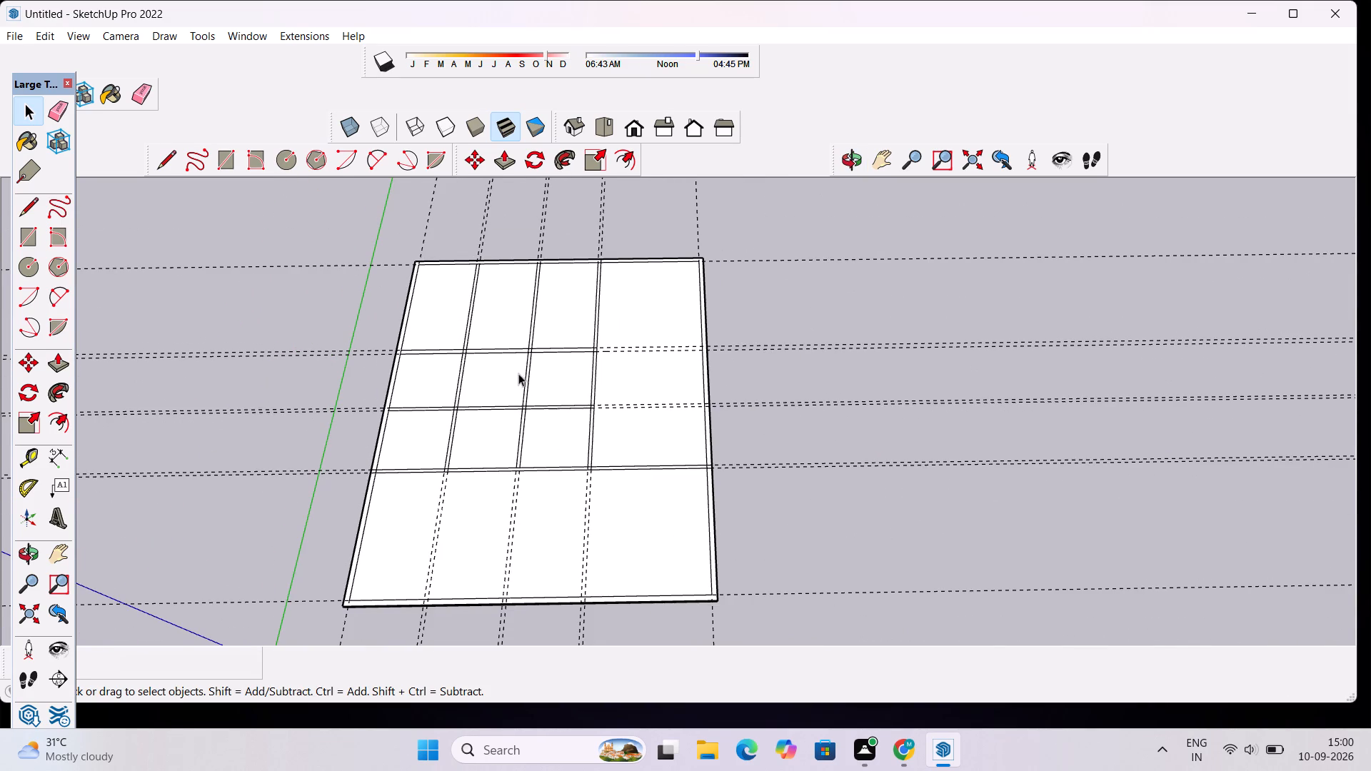
scroll(597, 423, up, 1)
scroll(601, 396, down, 3)
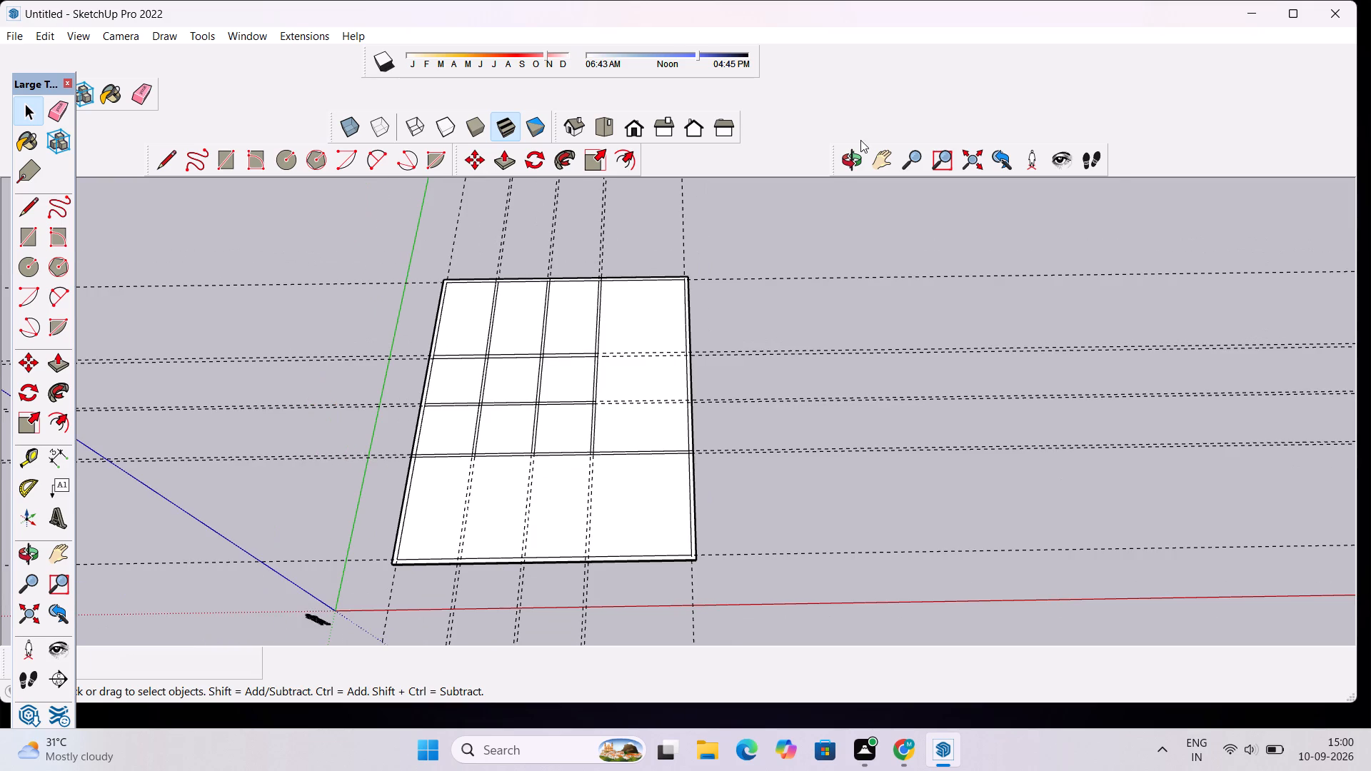
Push/Pull the slab's side face farthest from the green axis outward by 10'.
click(854, 153)
drag(845, 392, 384, 281)
drag(647, 457, 652, 393)
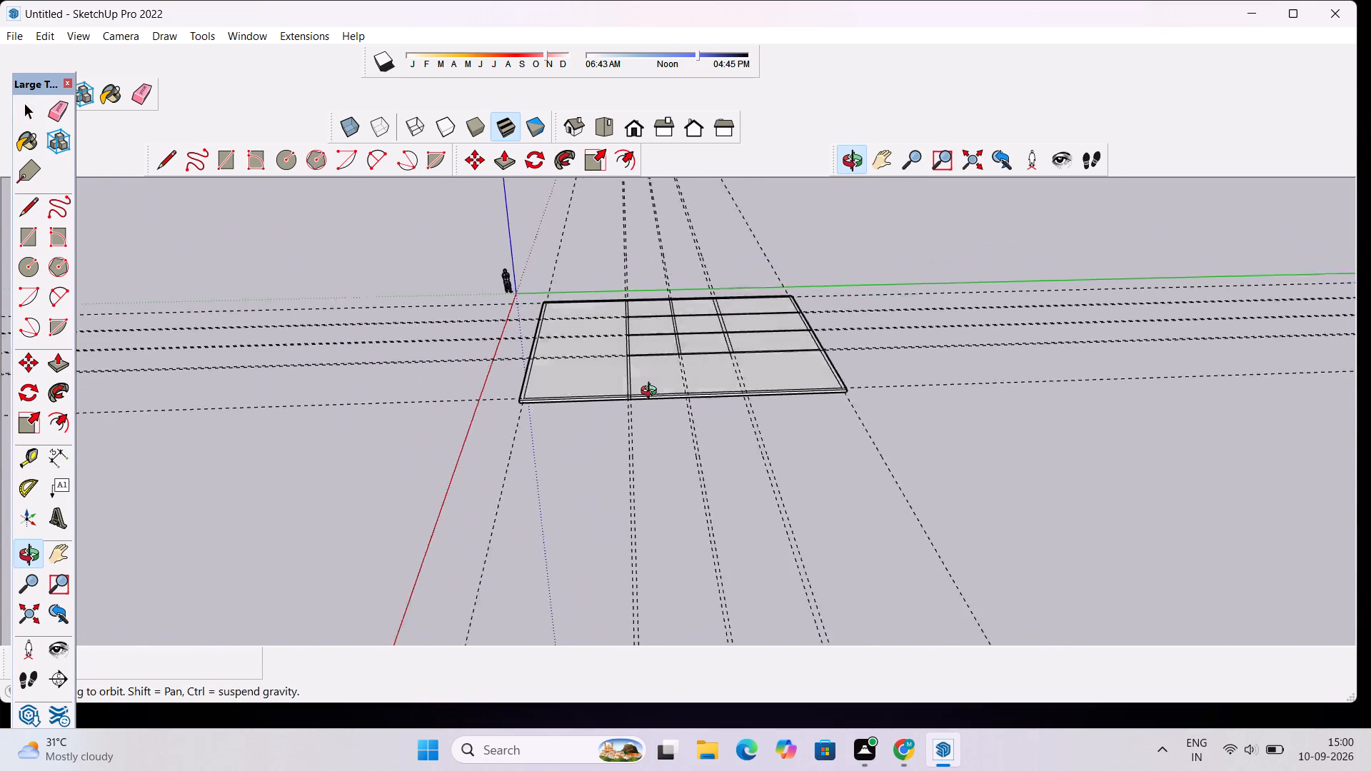
drag(652, 393, 654, 382)
scroll(655, 381, up, 3)
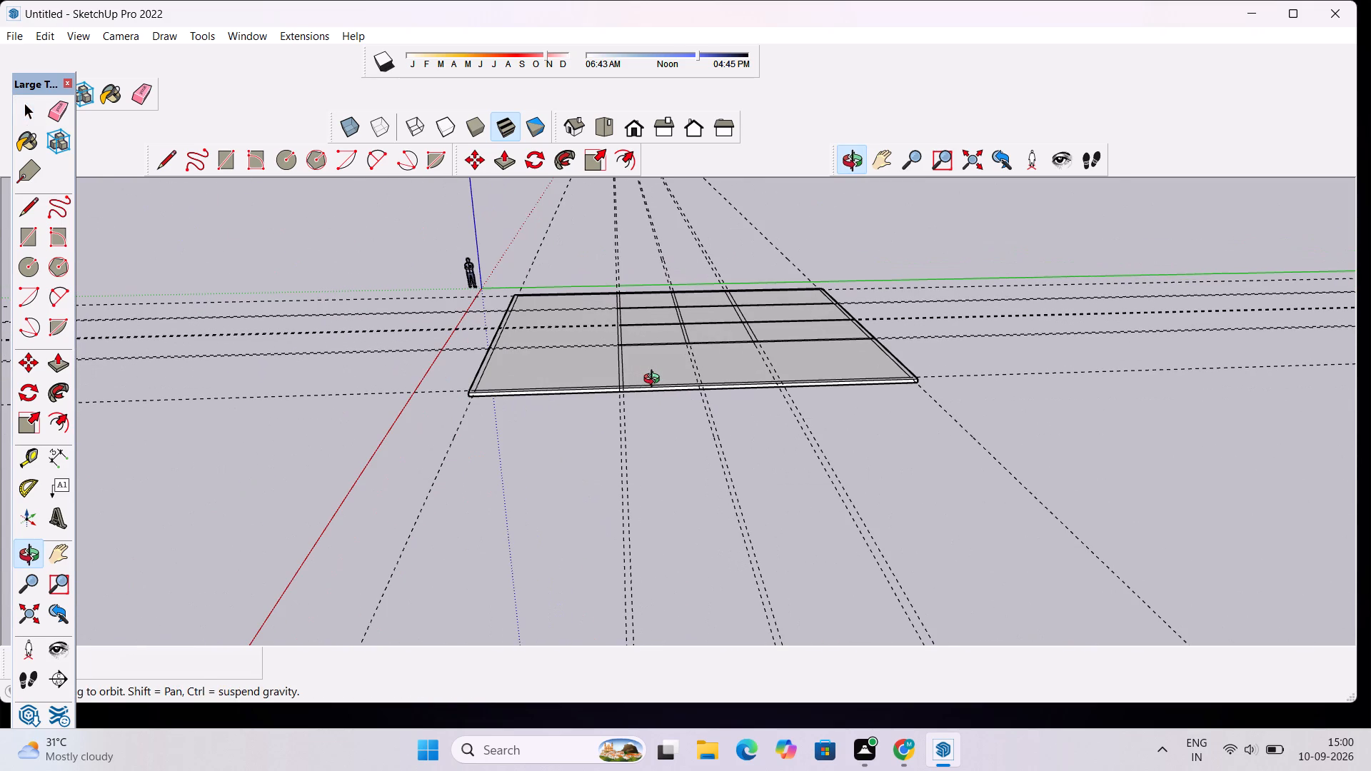
scroll(651, 392, up, 10)
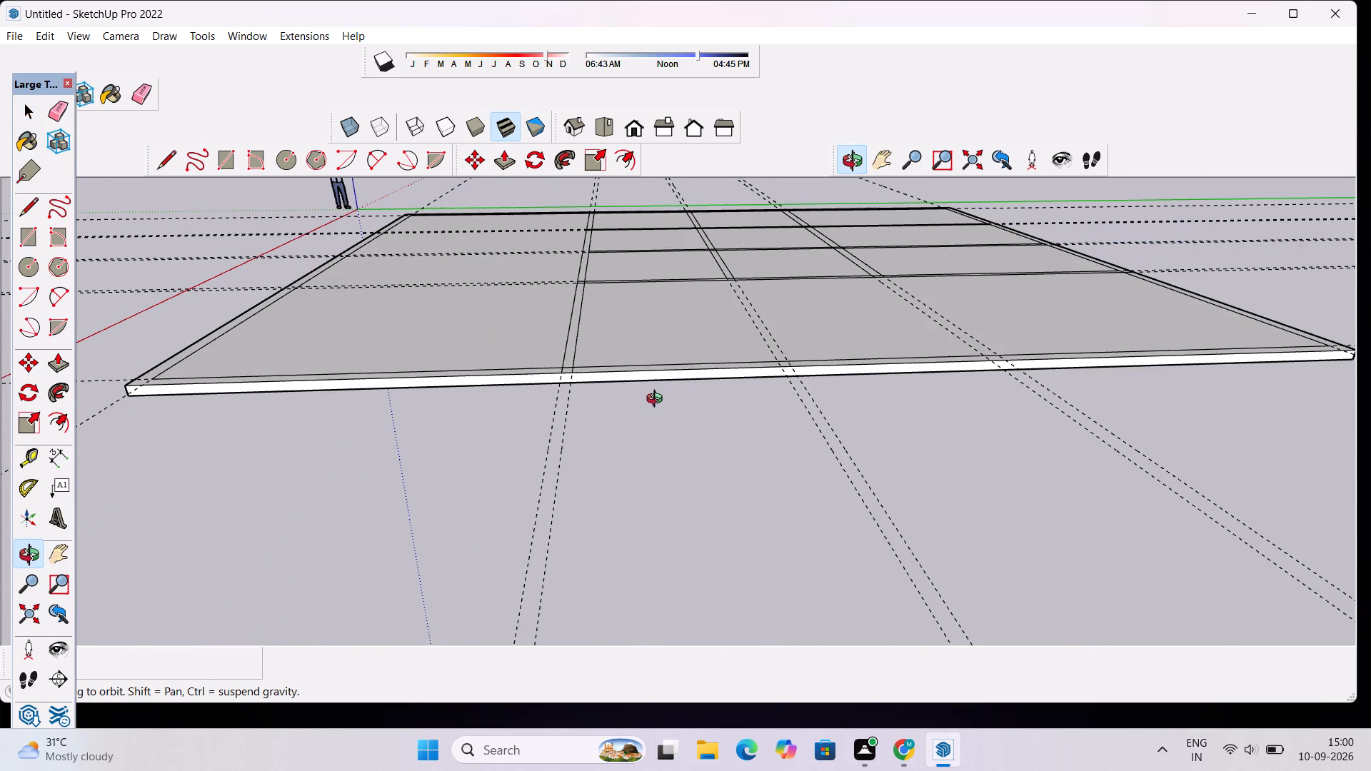
scroll(664, 389, up, 1)
drag(662, 398, 662, 388)
scroll(667, 351, up, 4)
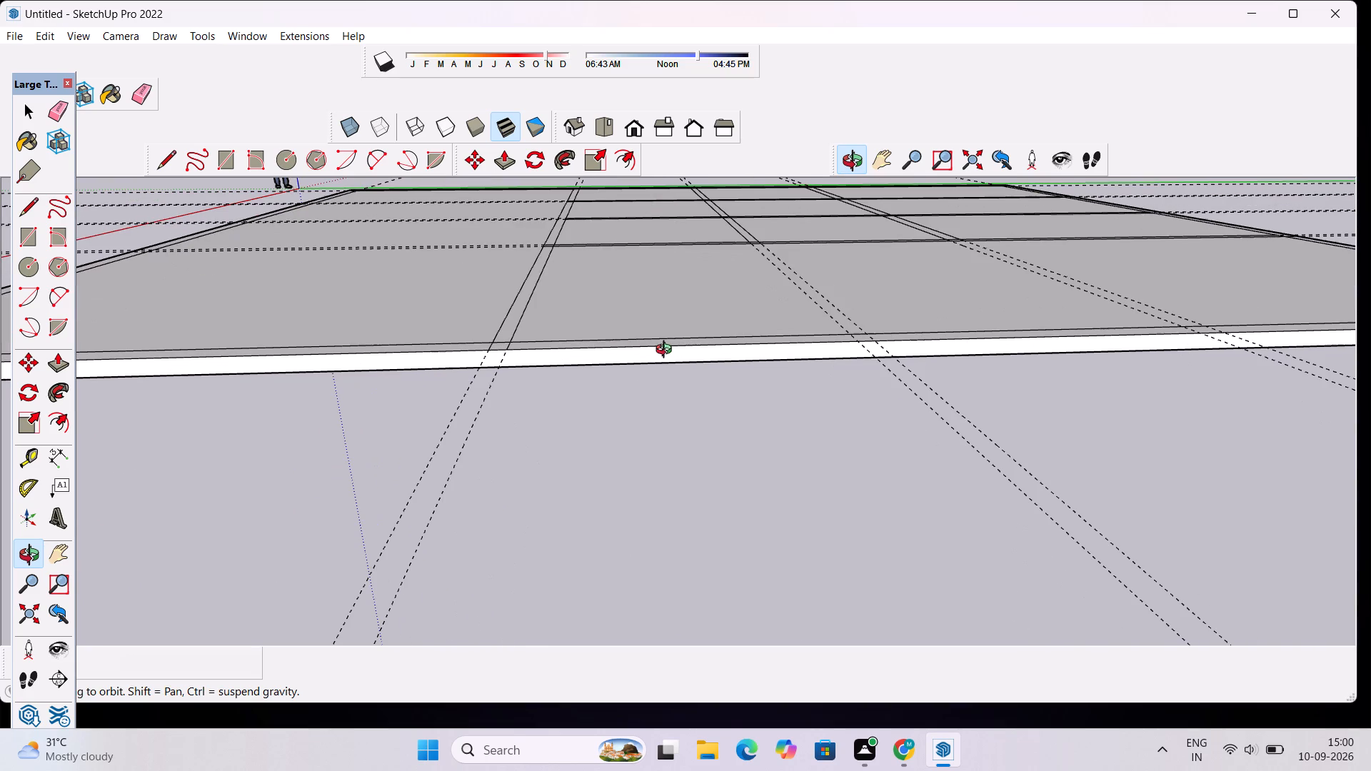
key(space)
click(681, 354)
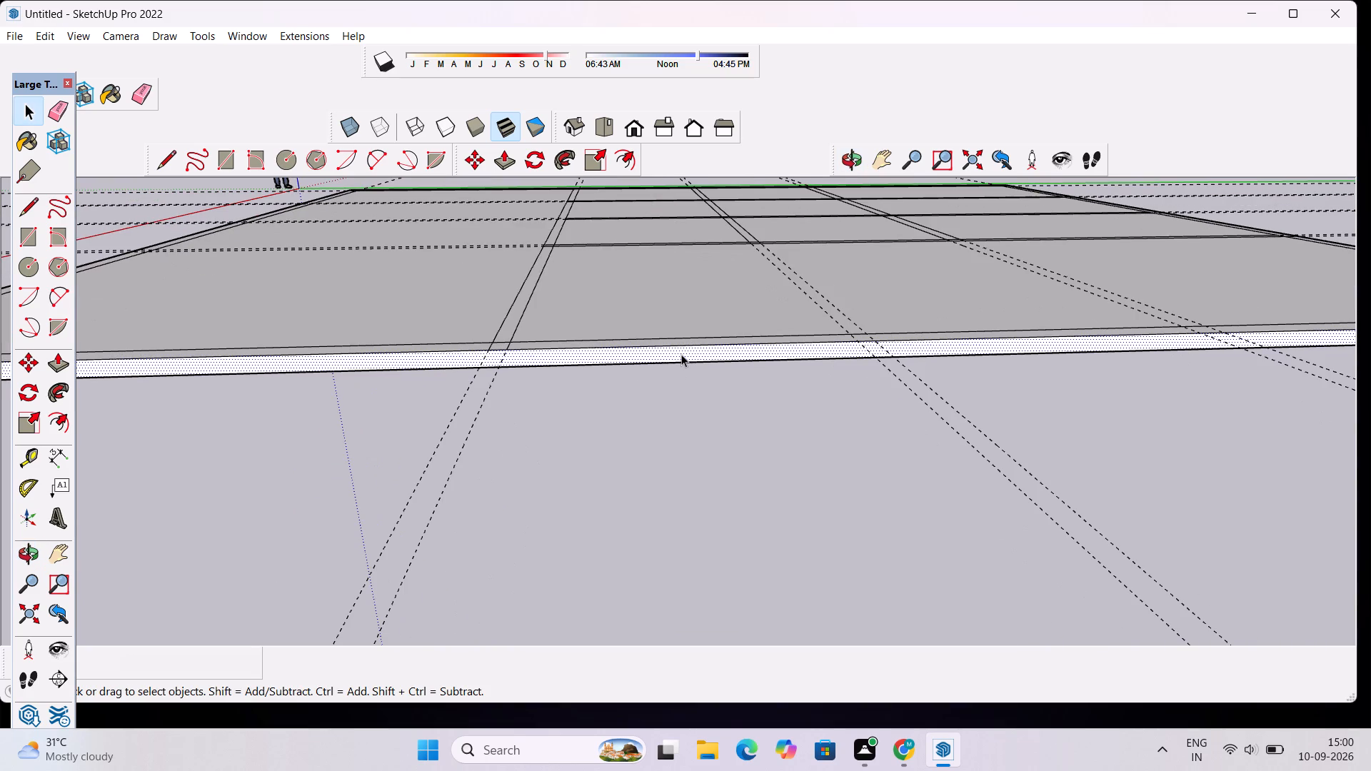
key(p)
click(681, 354)
scroll(684, 370, down, 6)
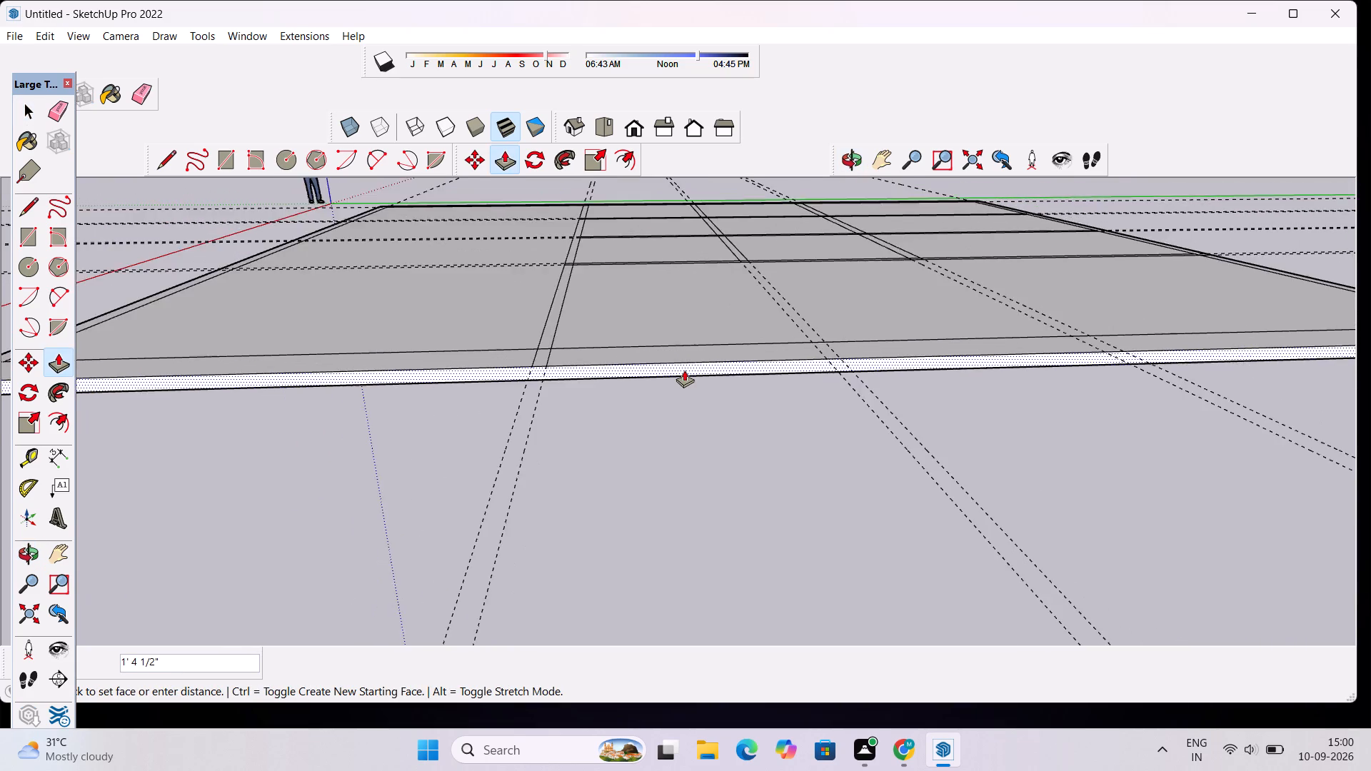
scroll(684, 370, down, 2)
text(10')
key(Return)
scroll(690, 393, down, 7)
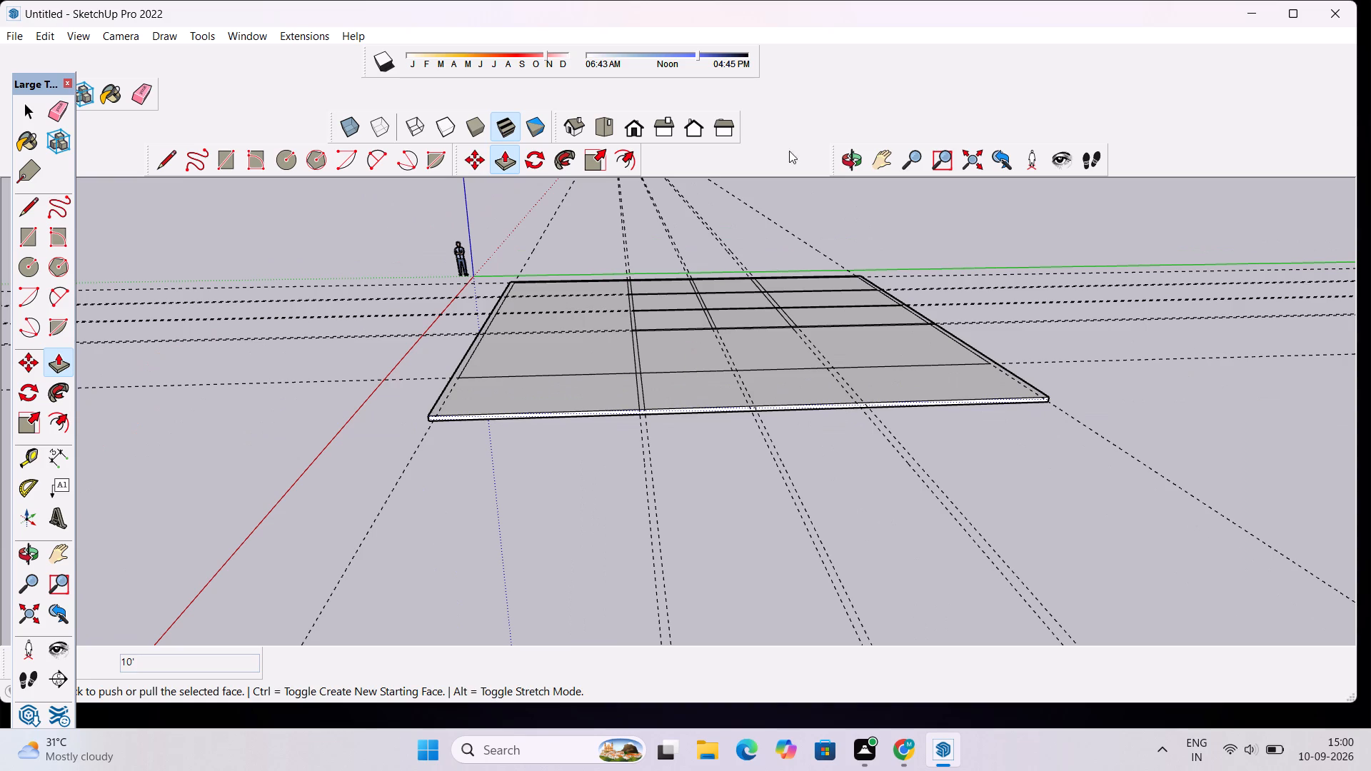
click(838, 158)
drag(363, 347, 875, 450)
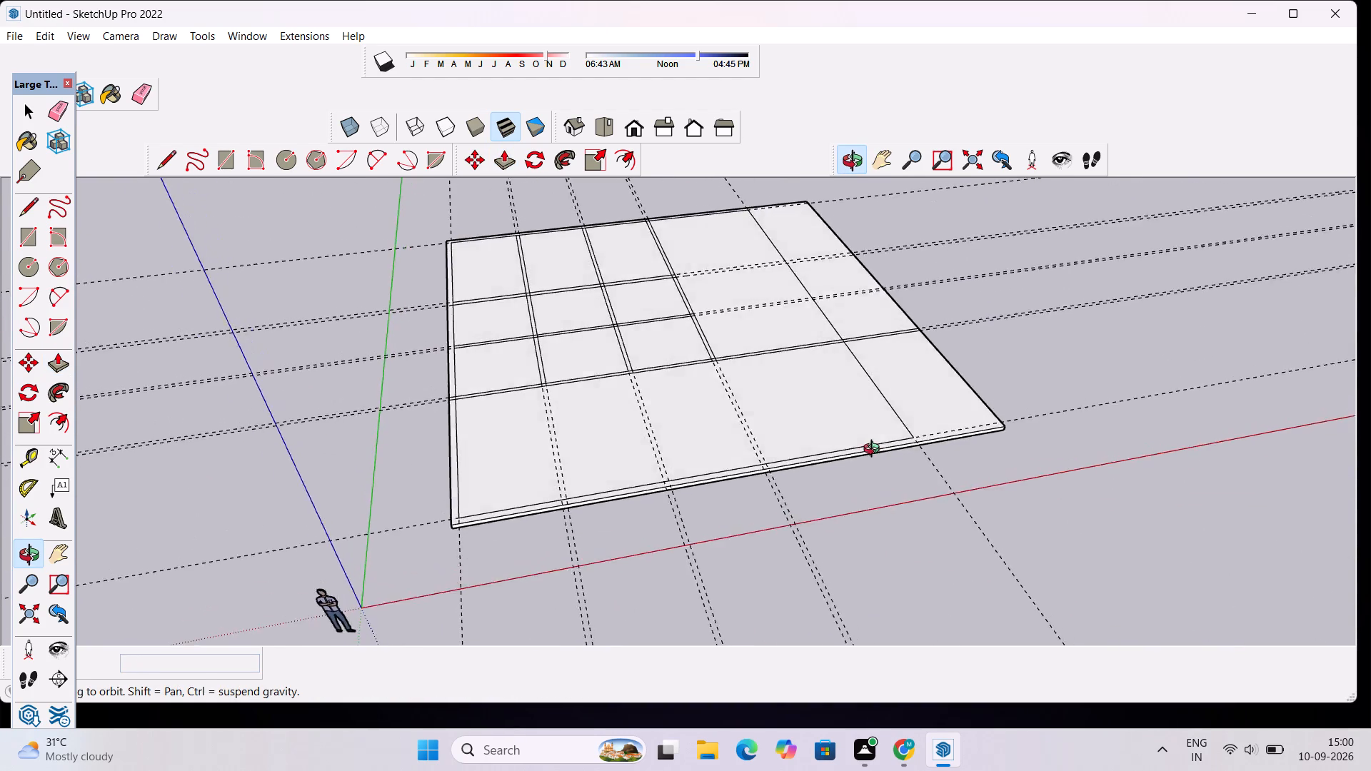
Move both segments of the inner wall line farthest from the green axis outward about 10' 3", plus about 5" onto the slab's outer edge.
drag(875, 450, 811, 552)
scroll(733, 446, down, 10)
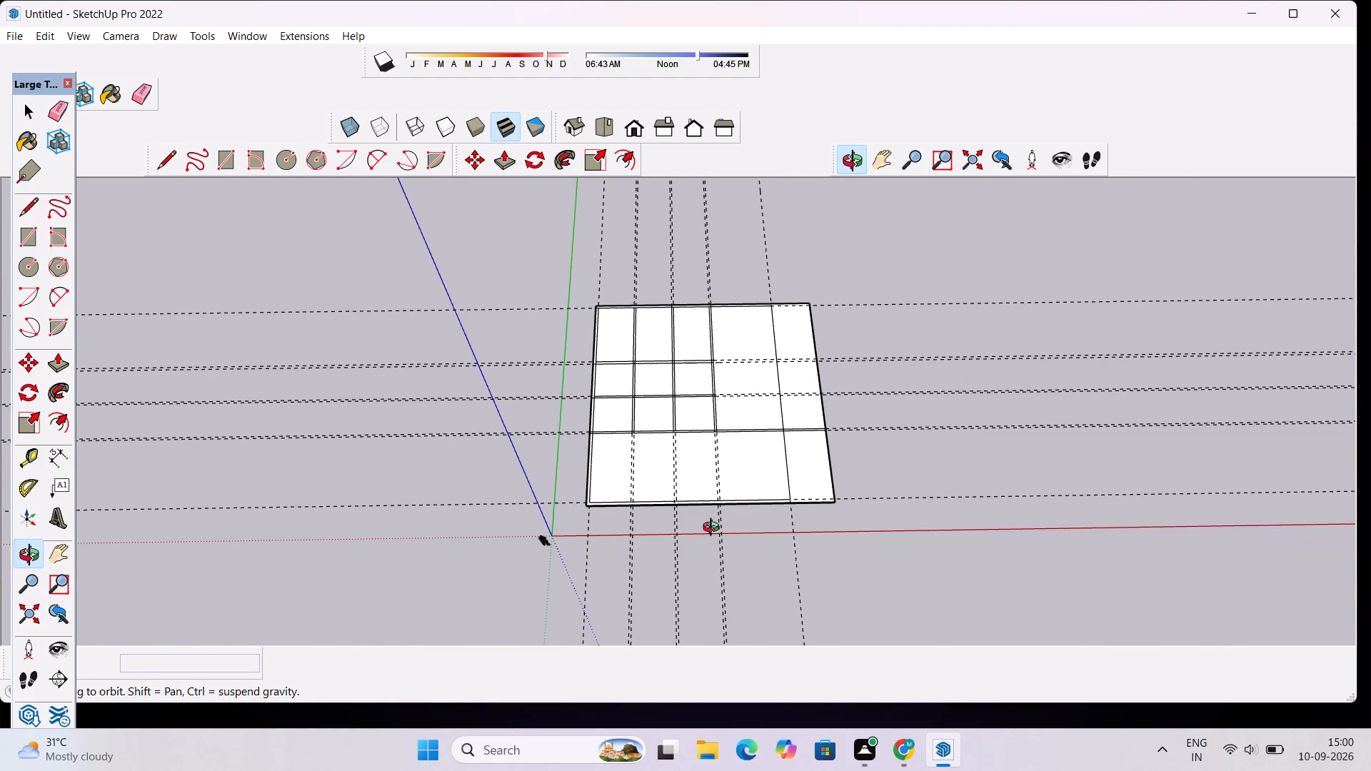
drag(704, 534, 702, 324)
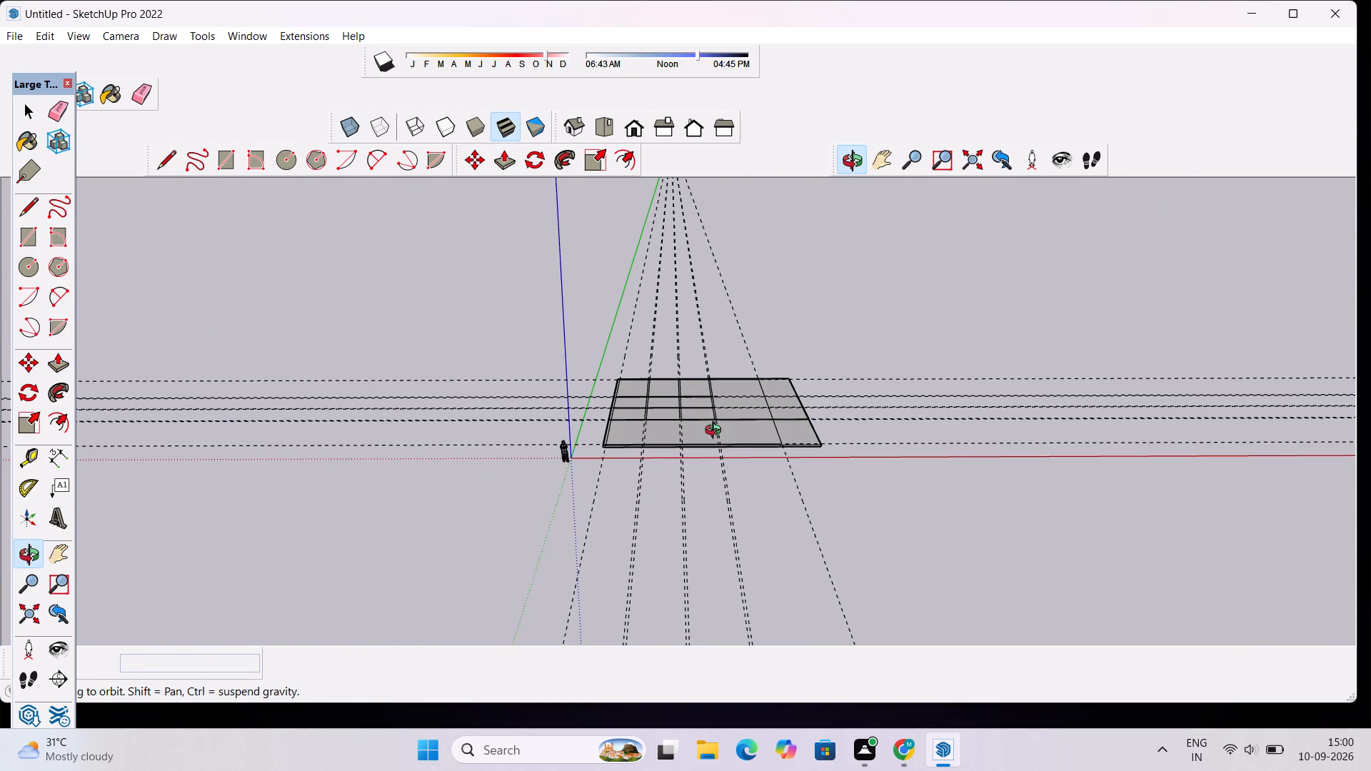
scroll(716, 430, up, 5)
drag(772, 433, 429, 492)
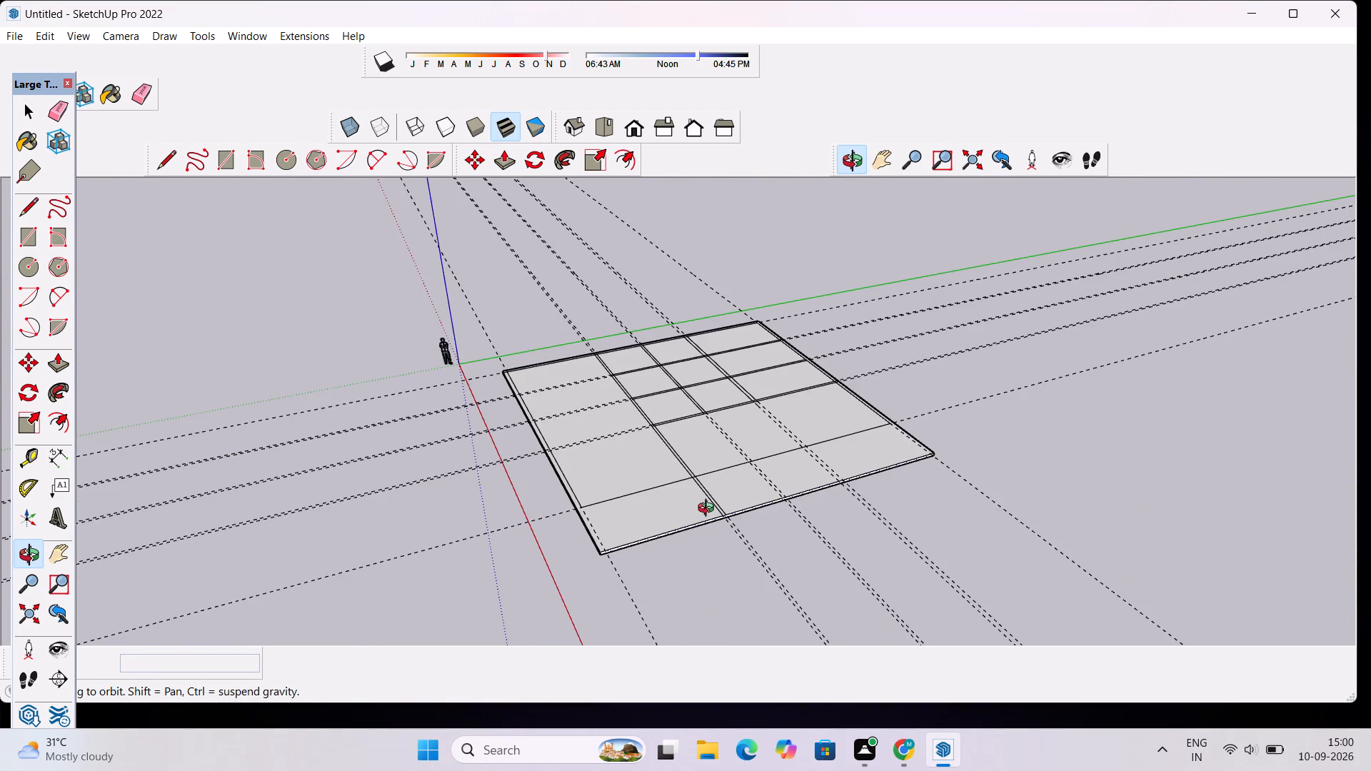
scroll(709, 510, up, 5)
drag(597, 515, 458, 579)
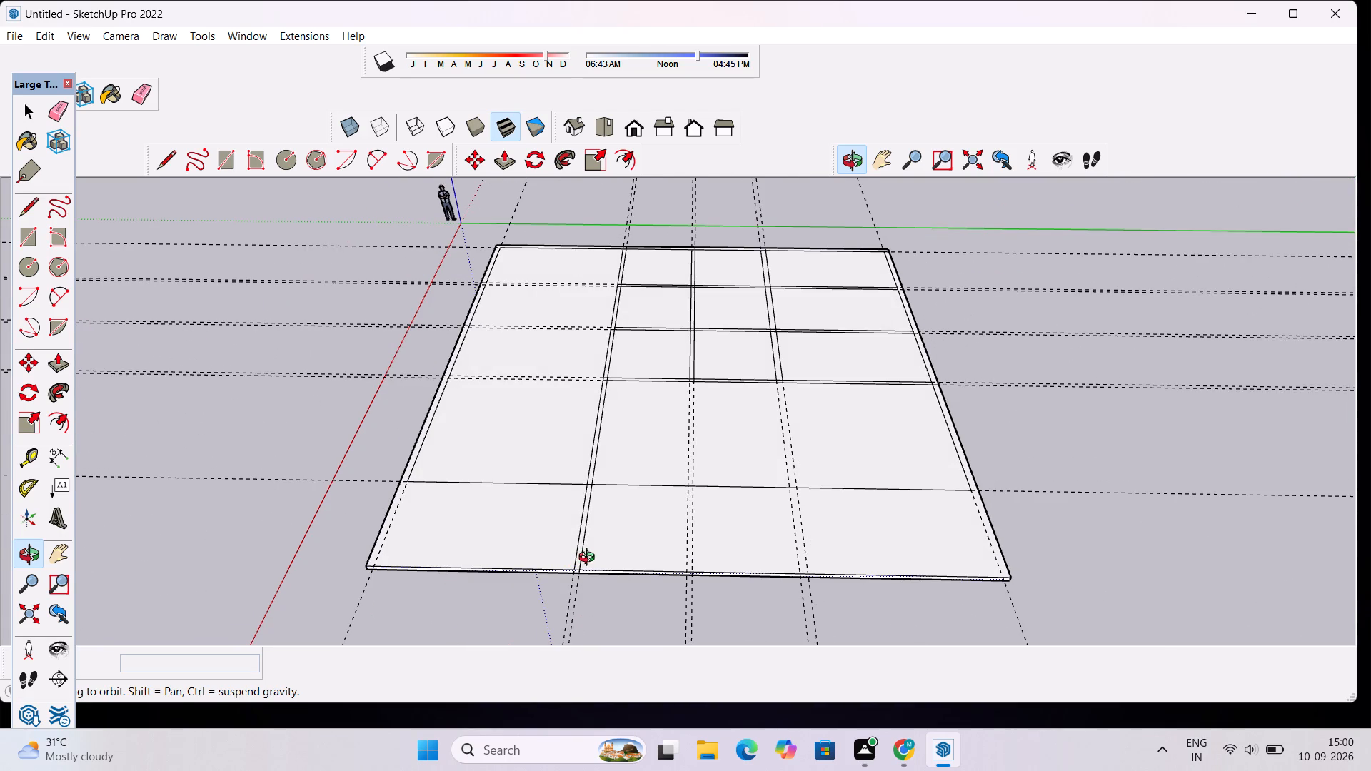
key(space)
click(645, 488)
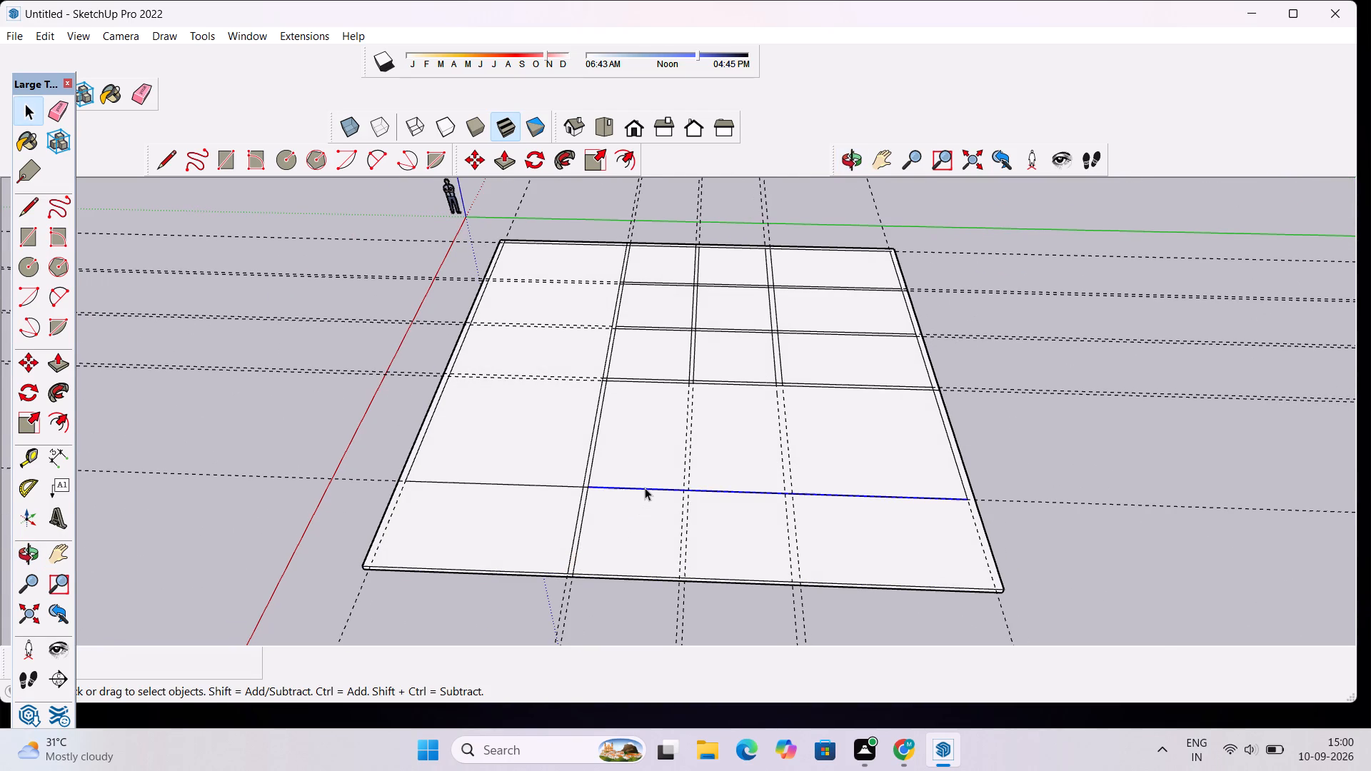
ctrl+click(560, 485)
key(m)
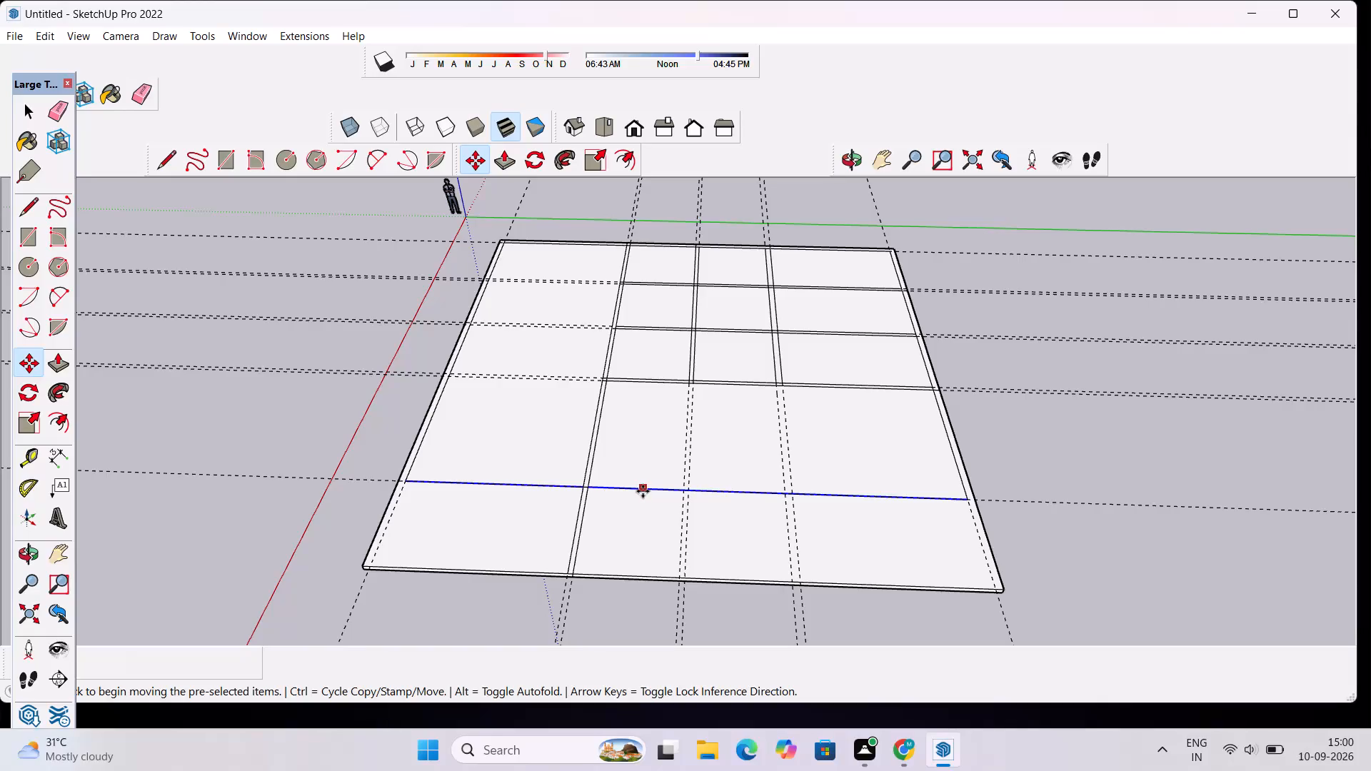
click(643, 491)
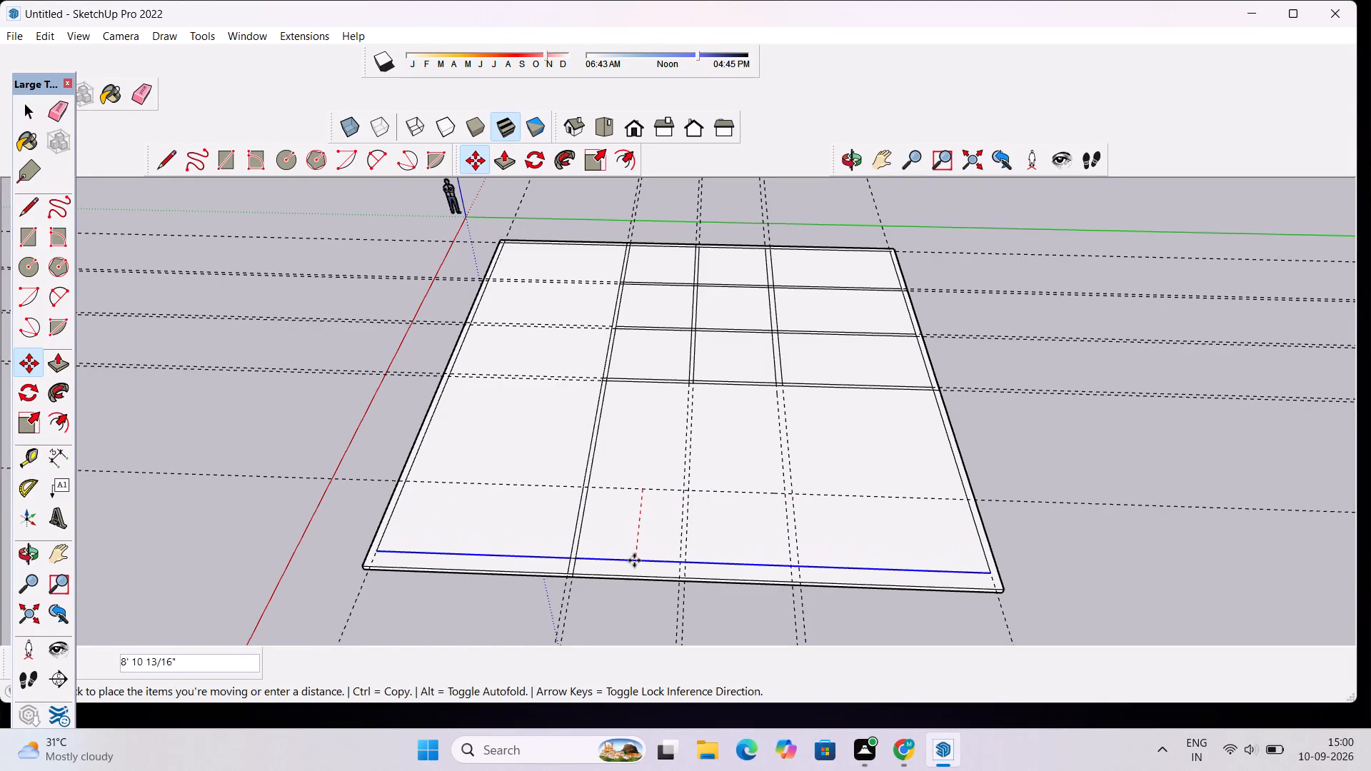
scroll(634, 562, up, 6)
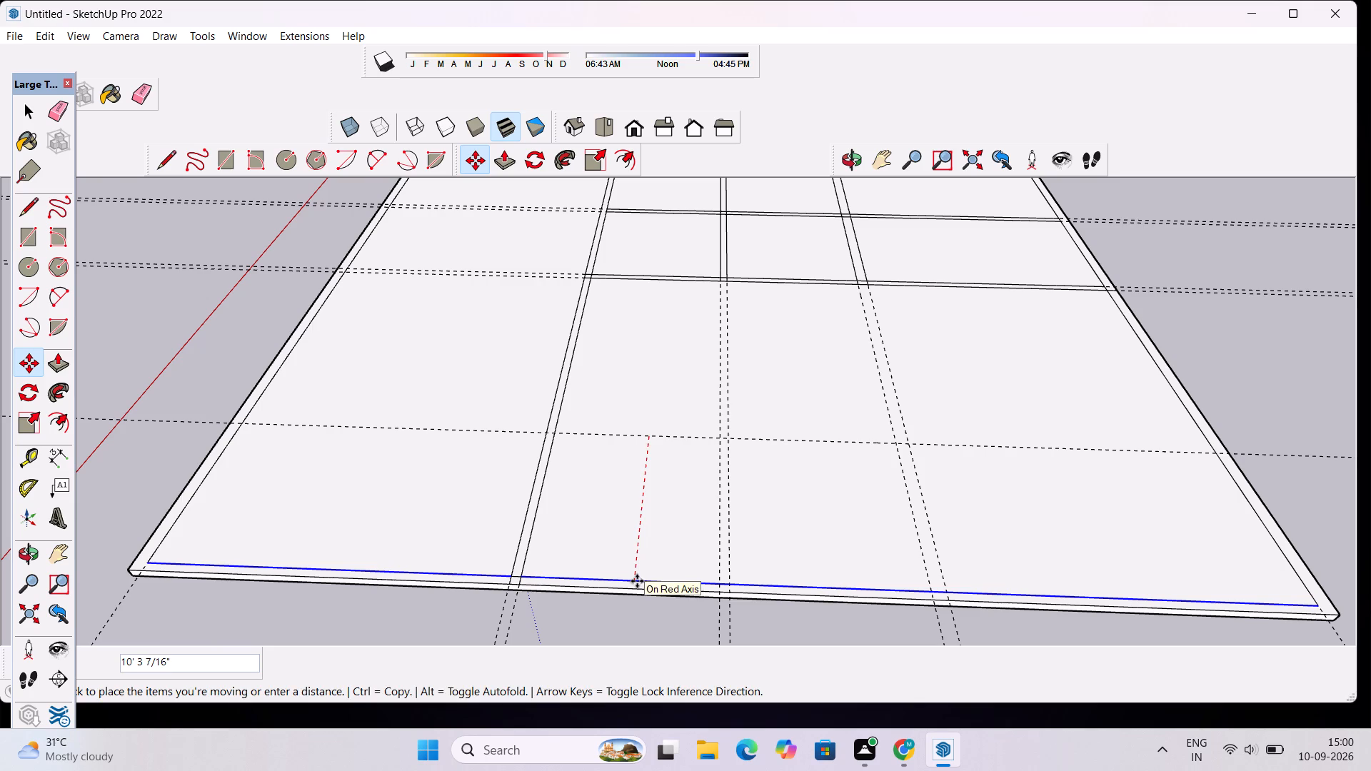
click(637, 582)
click(637, 582)
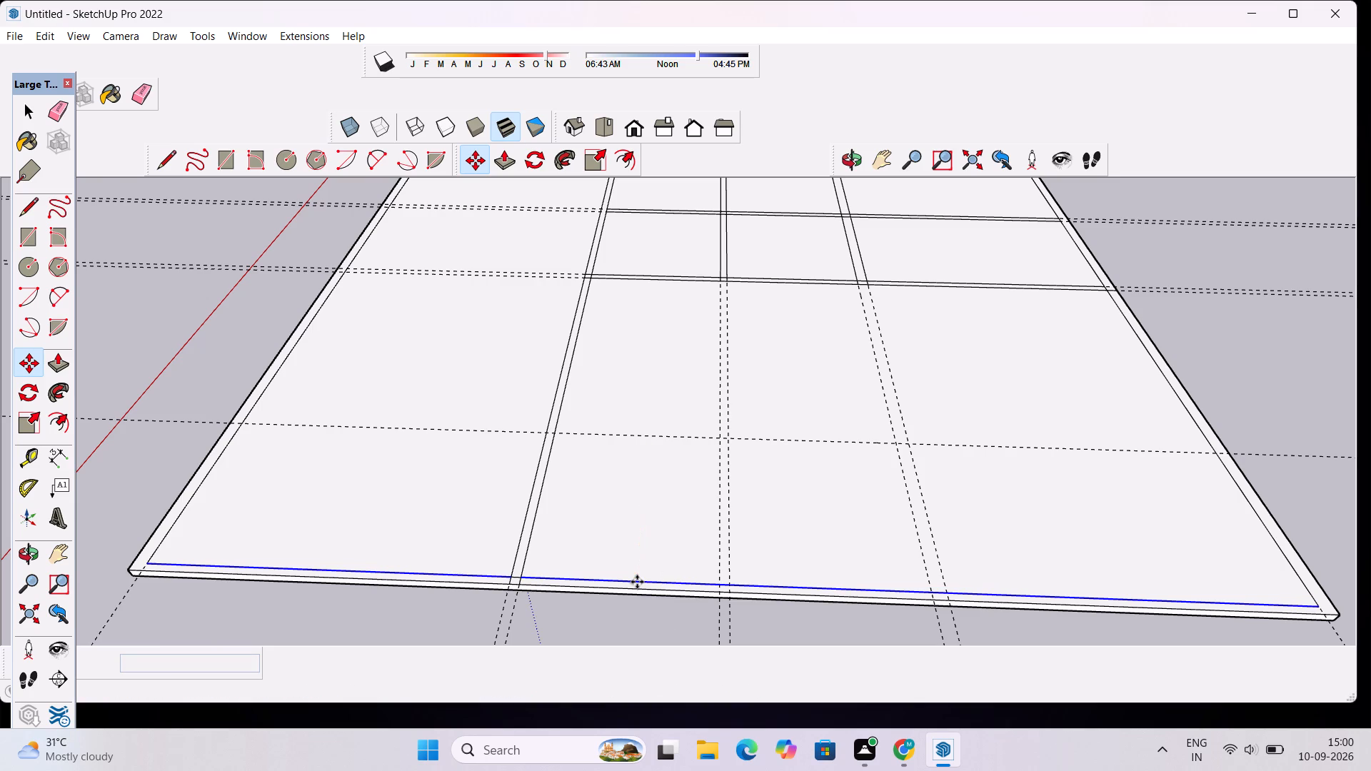
click(639, 585)
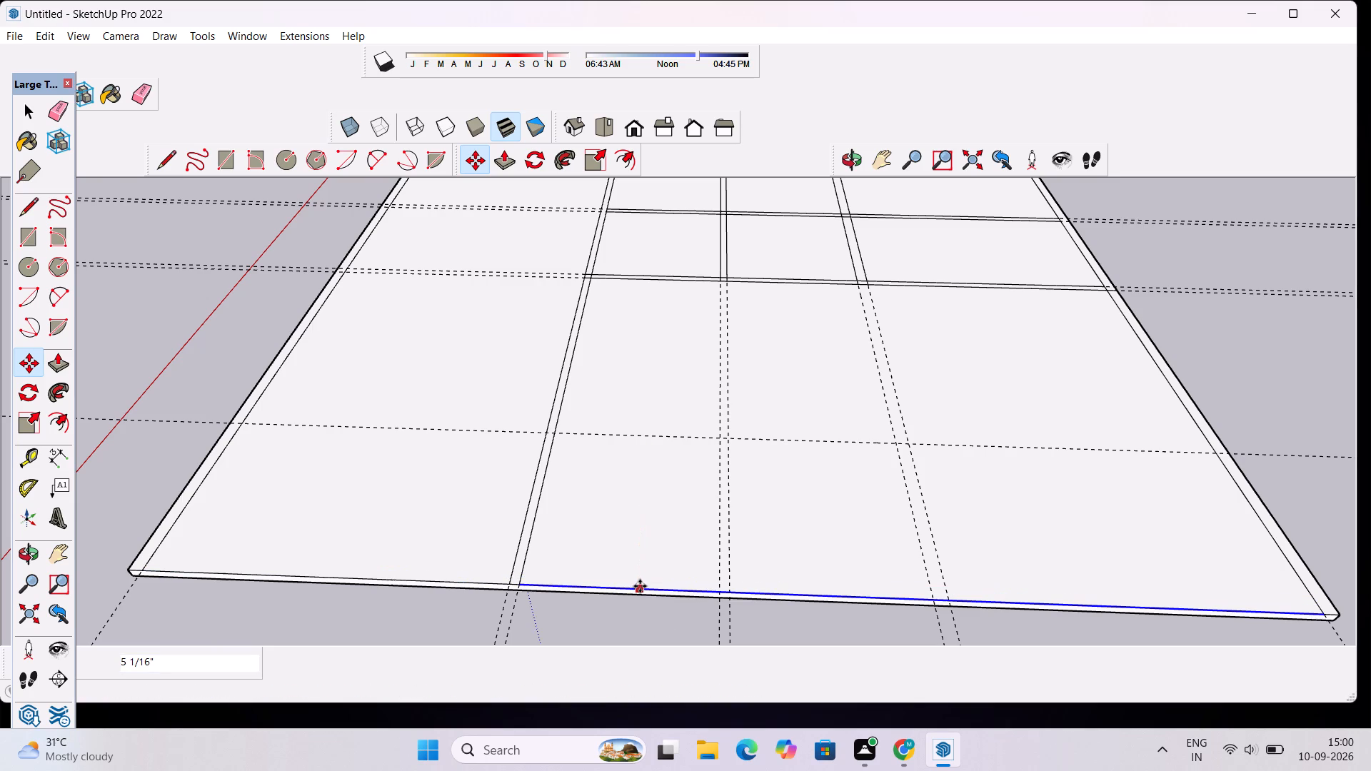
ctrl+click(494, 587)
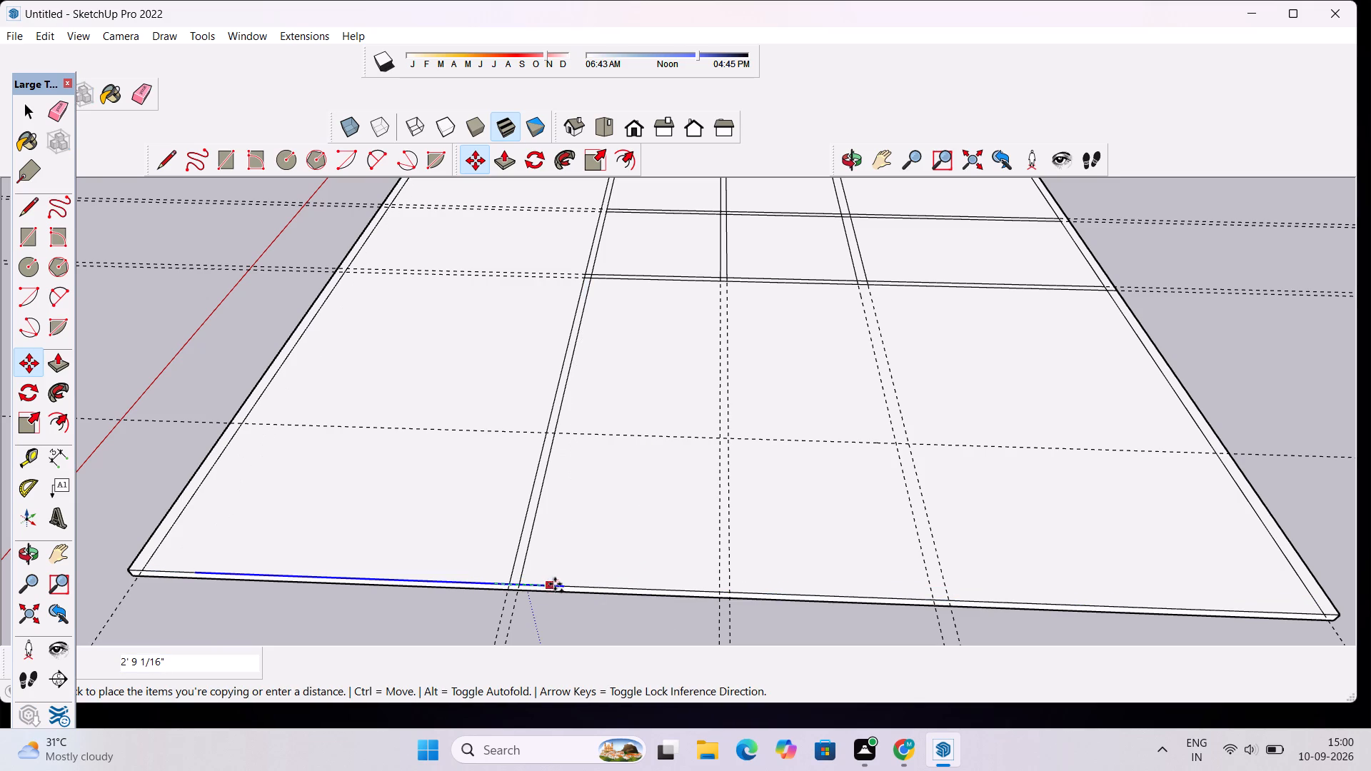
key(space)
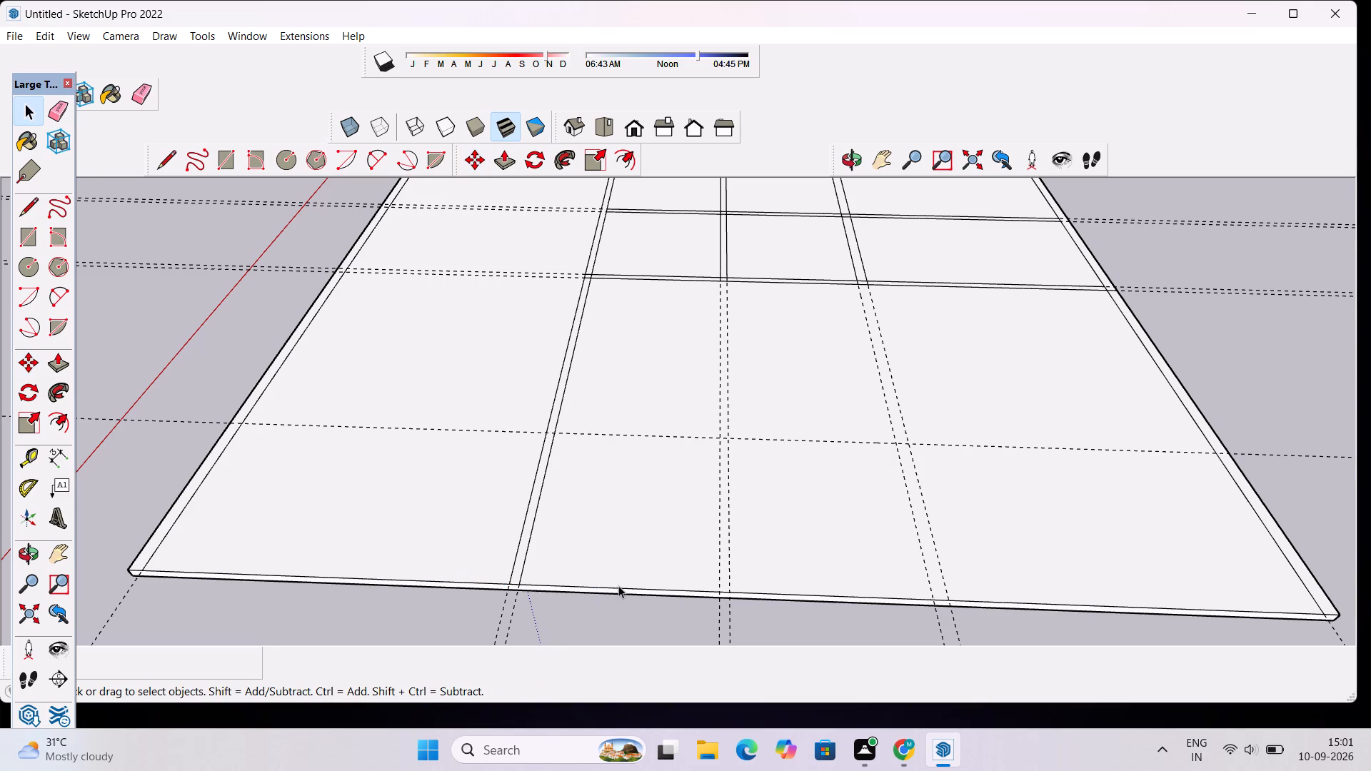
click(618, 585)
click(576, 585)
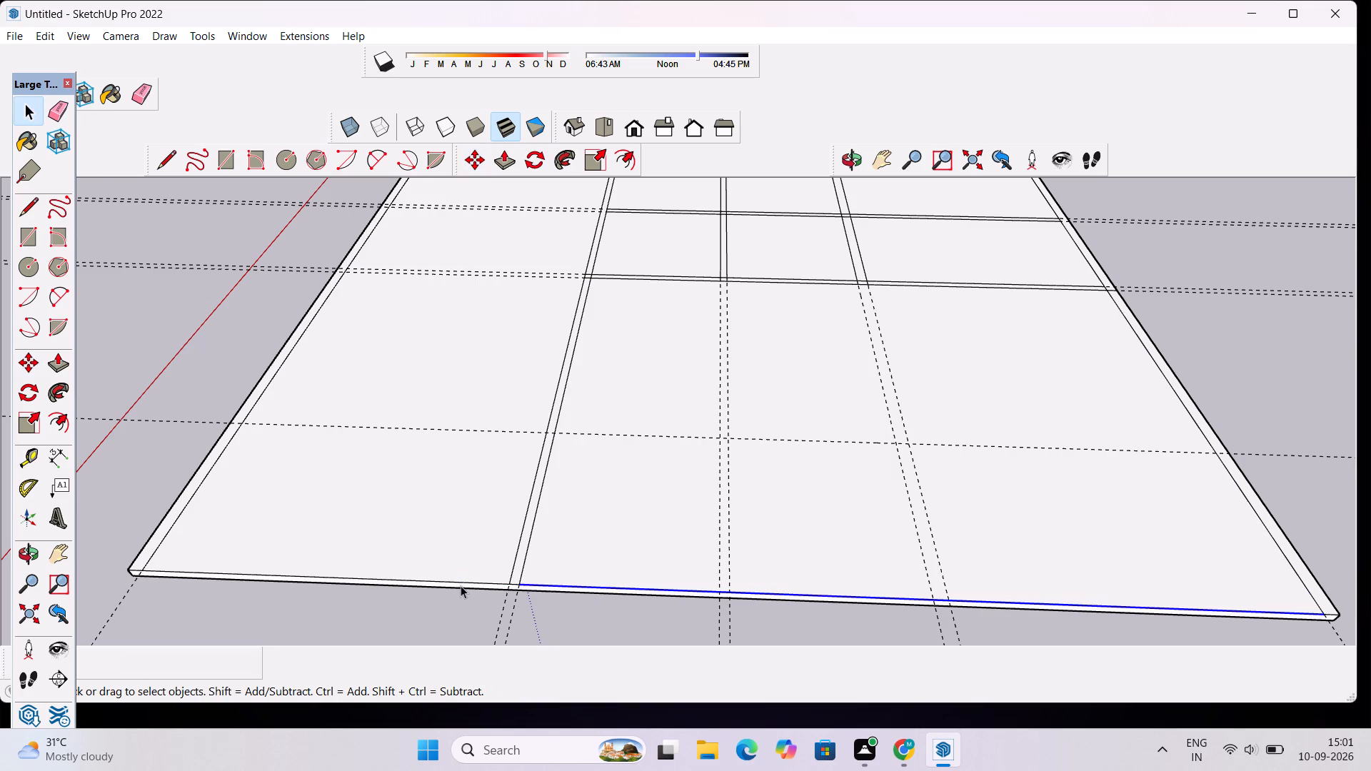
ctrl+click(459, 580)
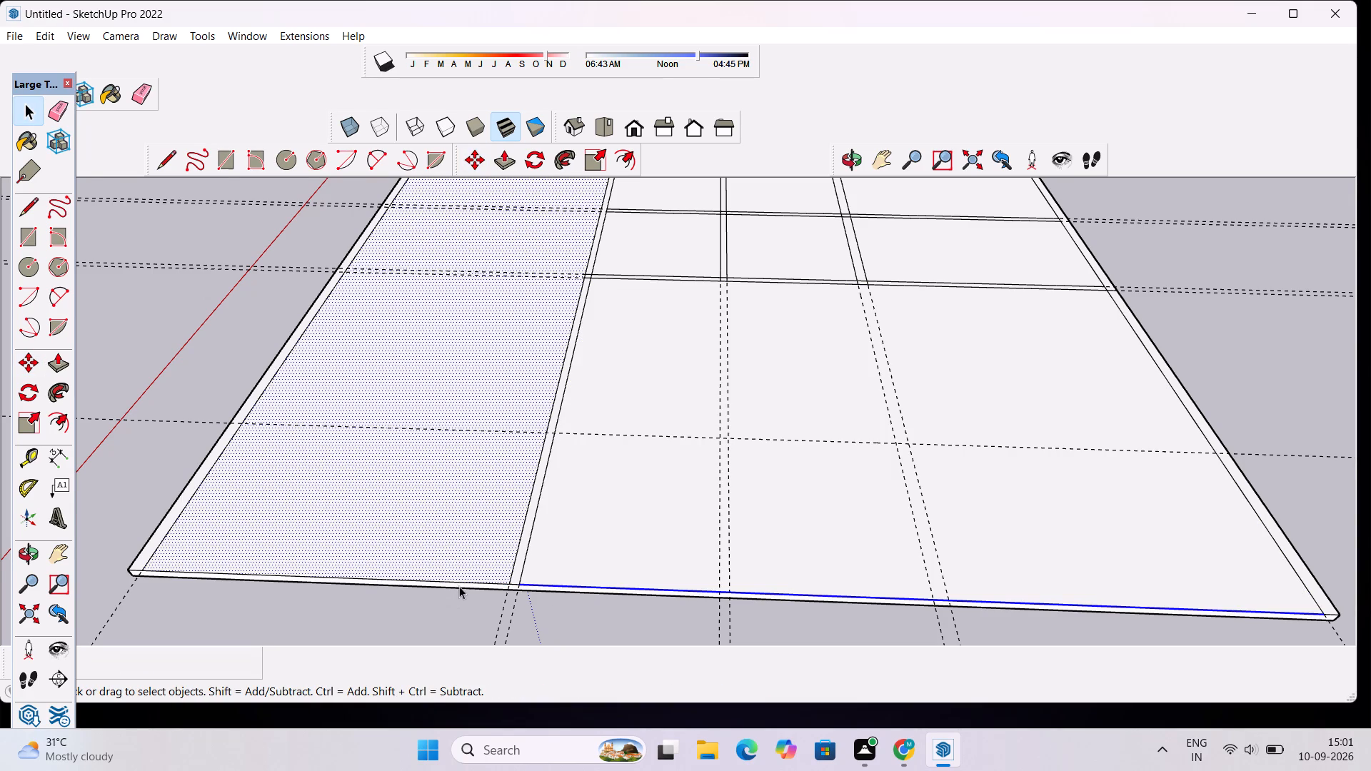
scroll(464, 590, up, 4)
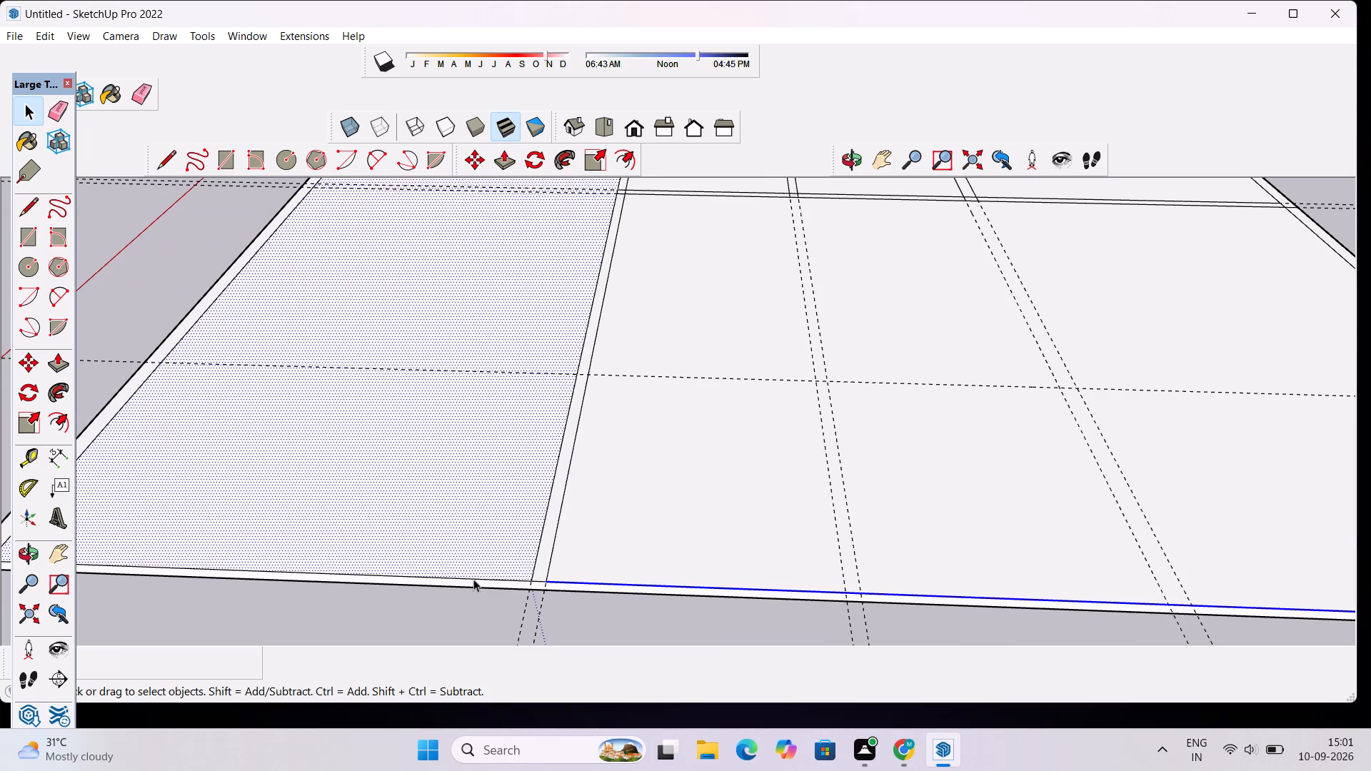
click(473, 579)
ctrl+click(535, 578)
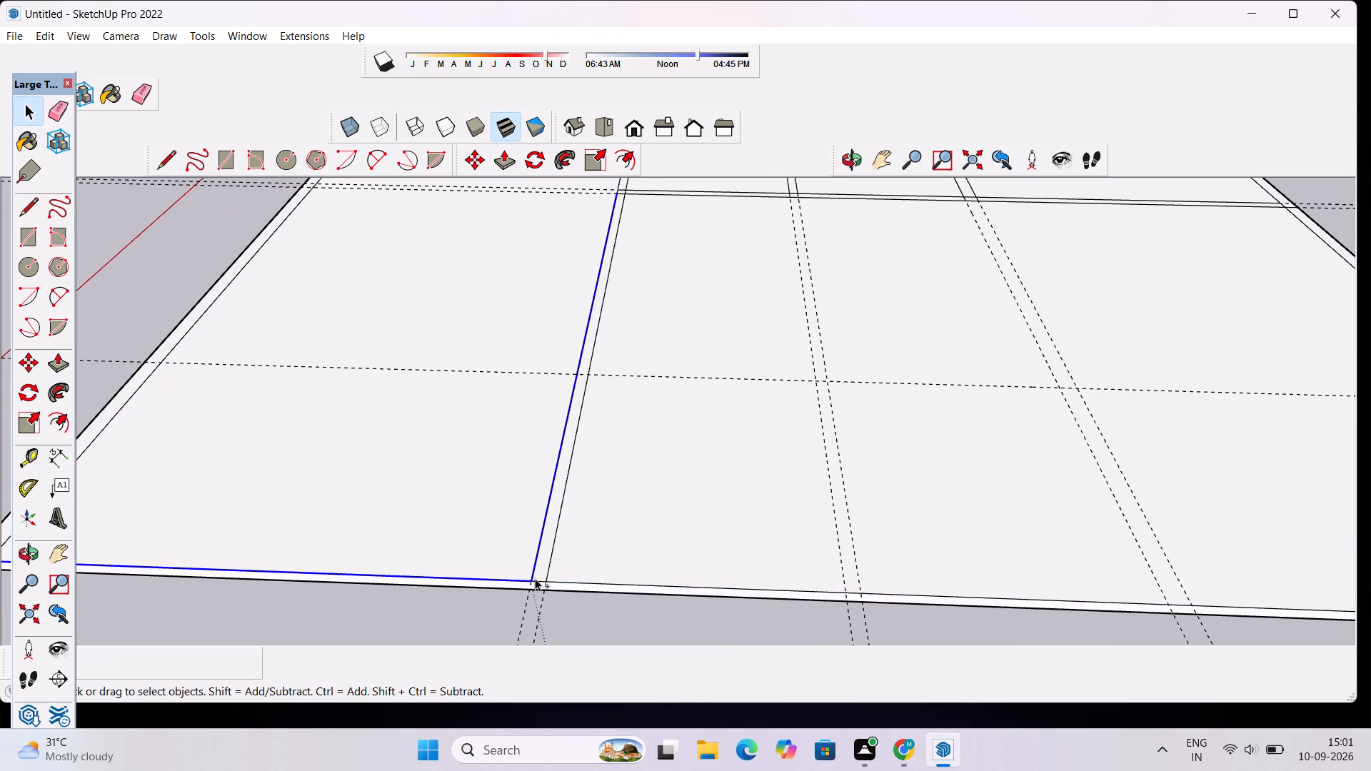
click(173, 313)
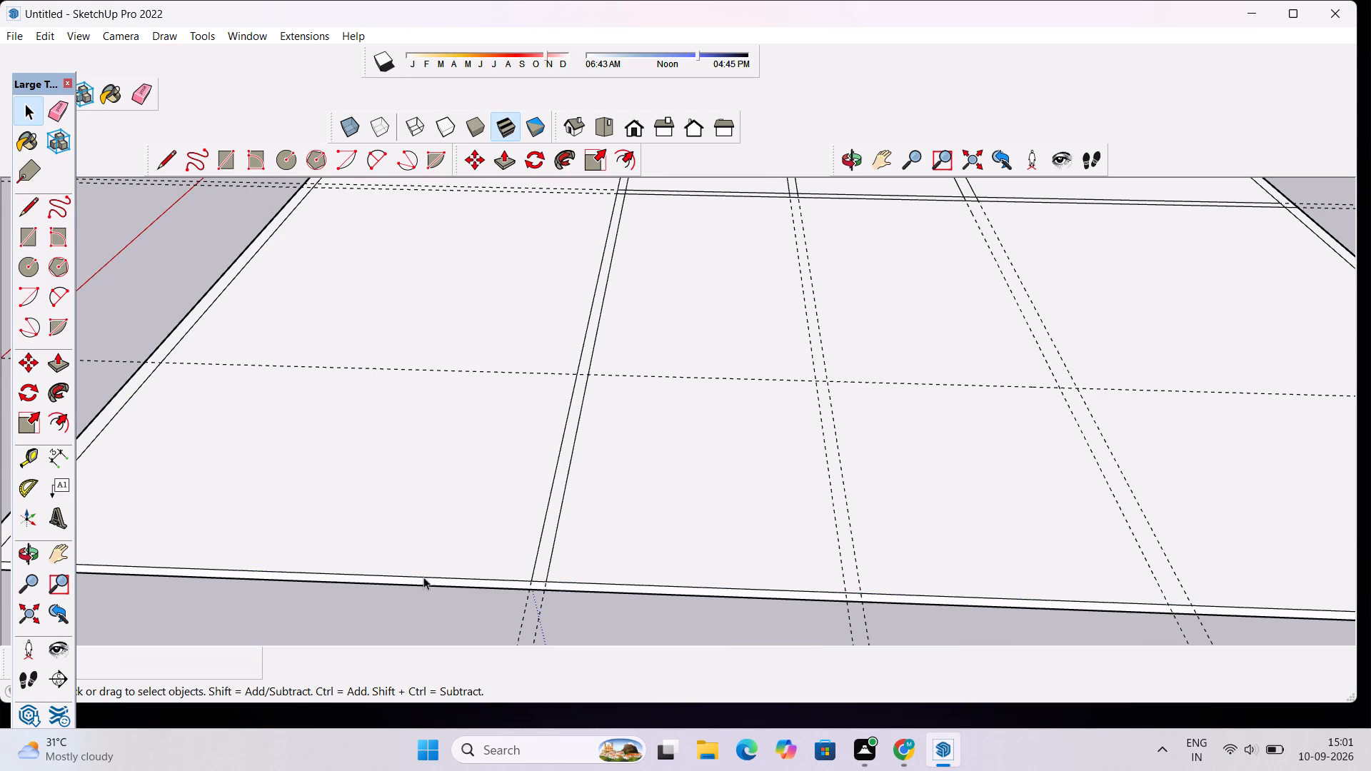
Place a guide 9" inside the extended slab's outer edge farthest from the green axis.
scroll(423, 548, down, 8)
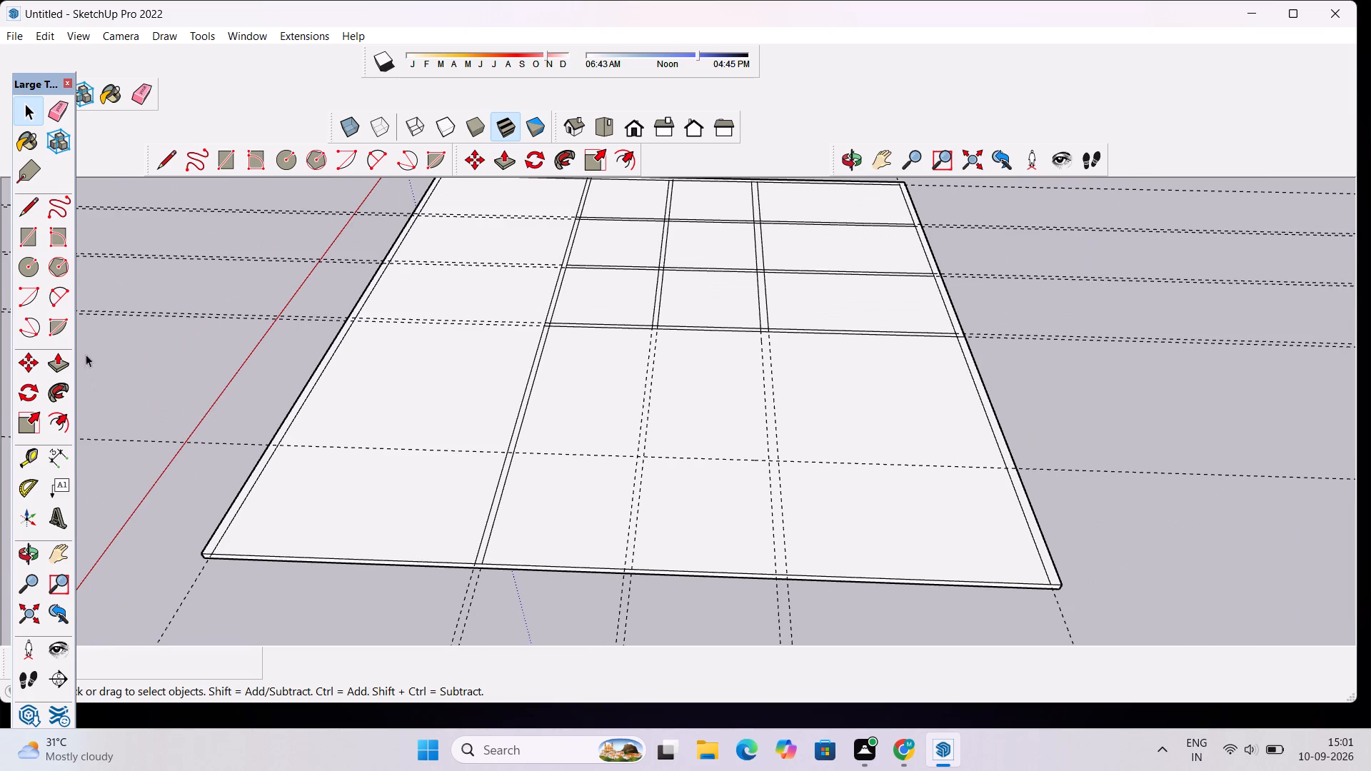
key(t)
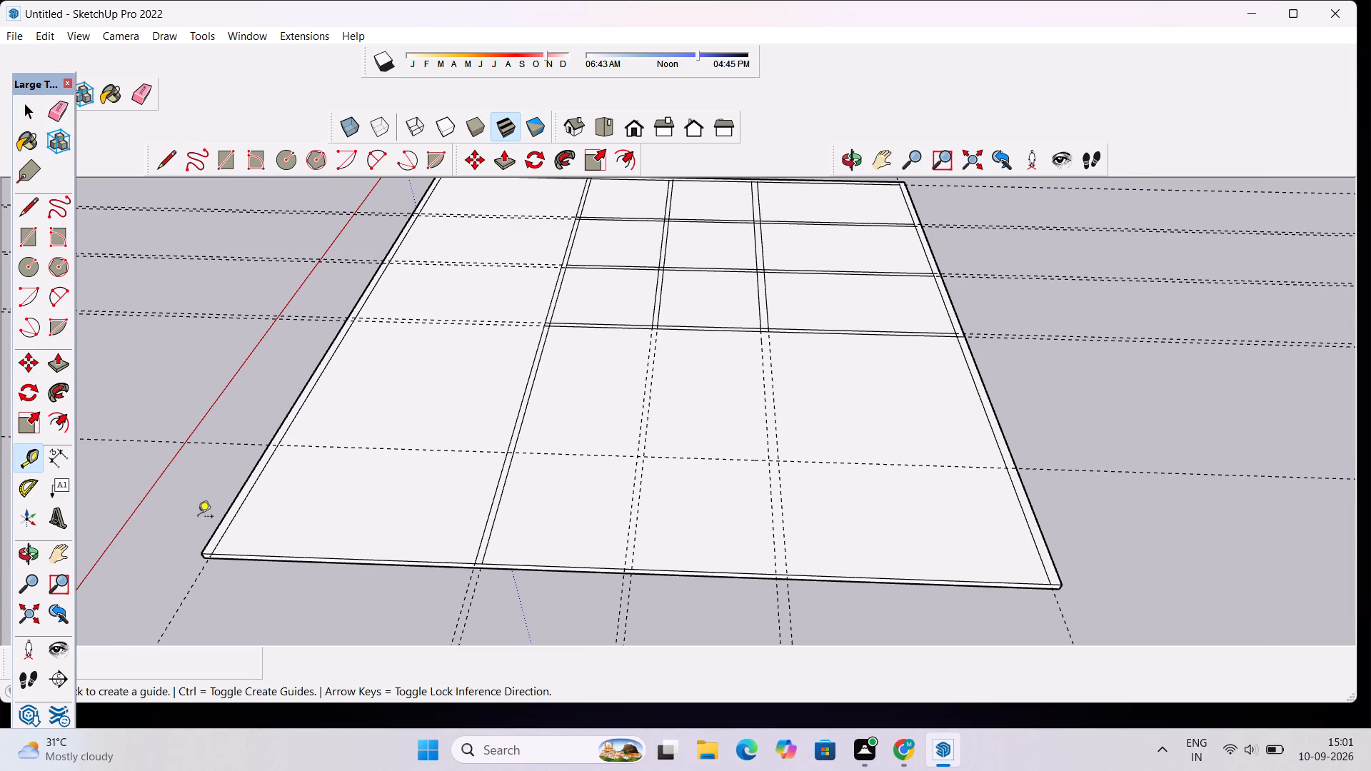
scroll(498, 574, up, 2)
click(509, 561)
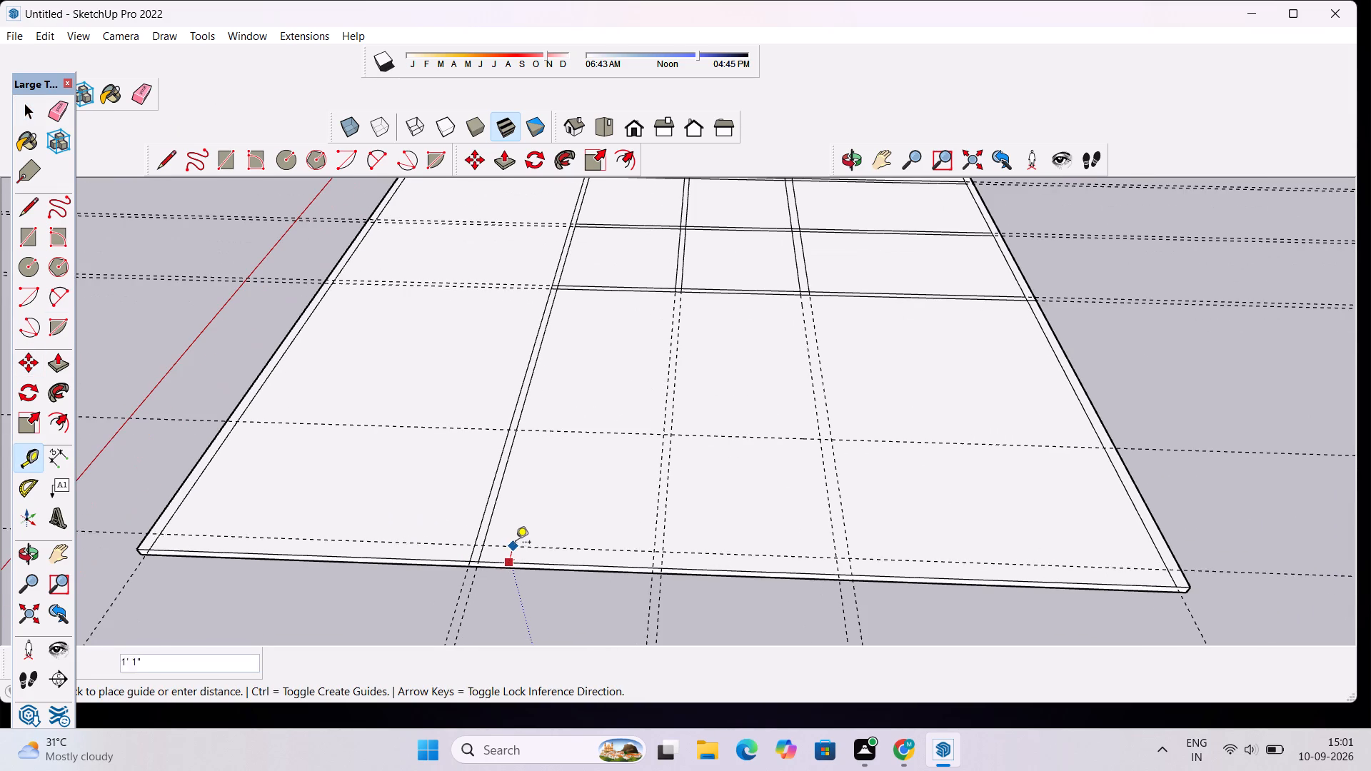
text(9")
key(Return)
Trace the new inner wall line along the 9" guide with a 58' 6" line between the two side inner wall lines.
scroll(522, 537, down, 2)
key(space)
text(l)
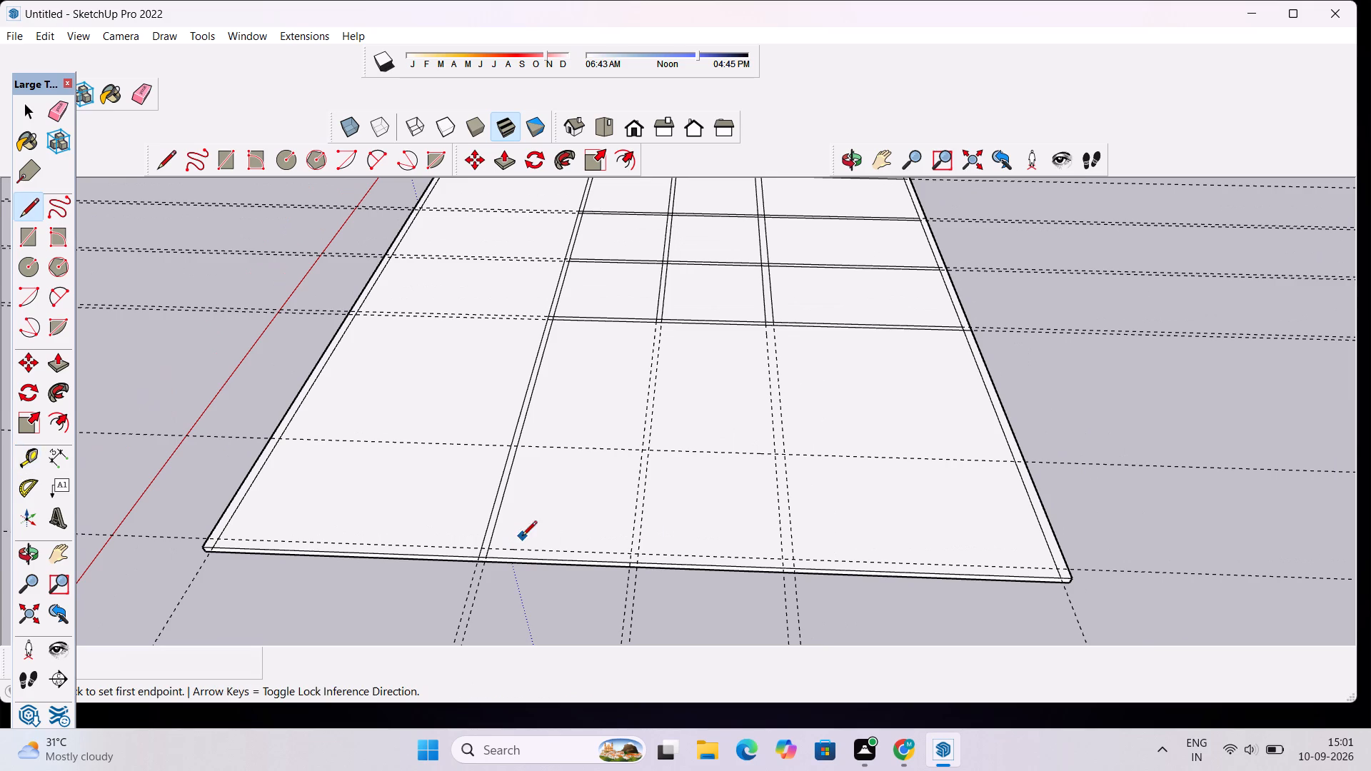
scroll(1077, 576, up, 4)
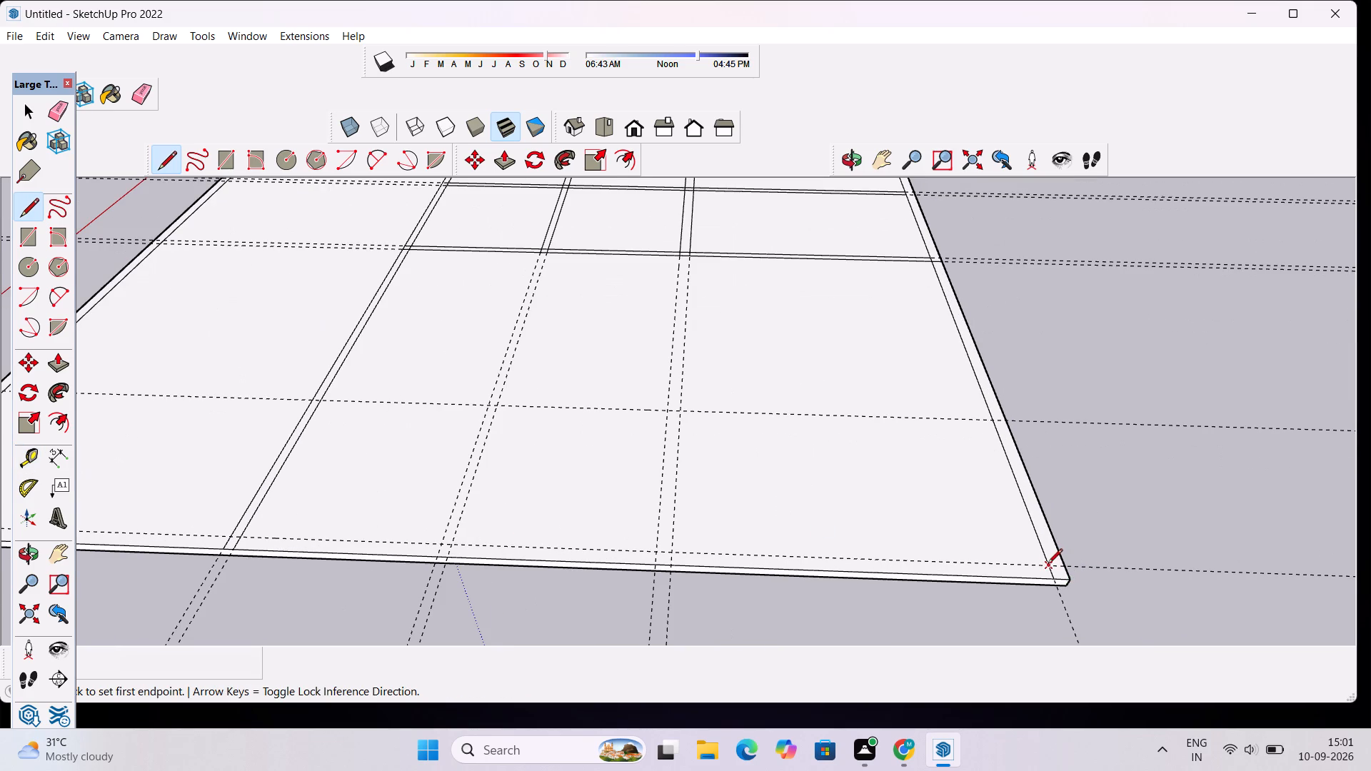
click(1048, 568)
scroll(549, 577, down, 10)
scroll(261, 563, up, 6)
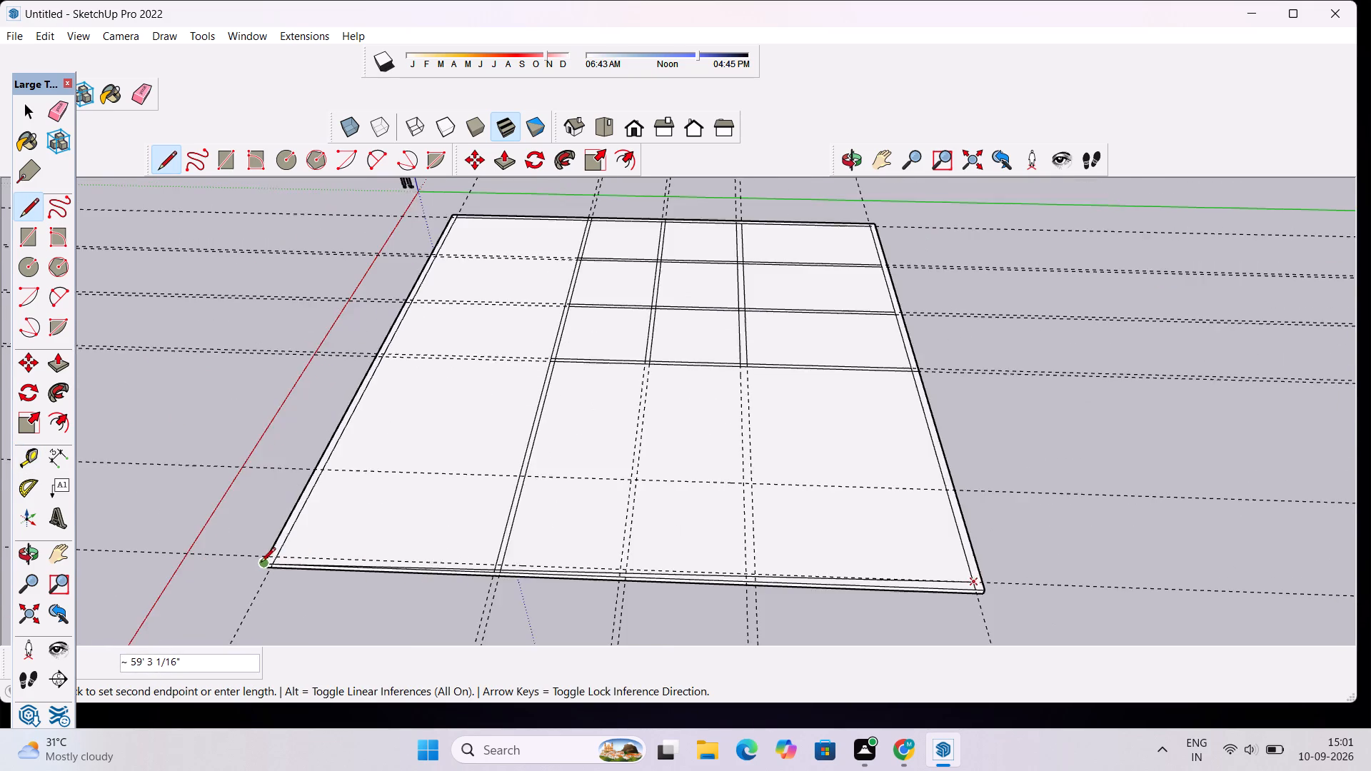
scroll(261, 563, up, 4)
click(288, 553)
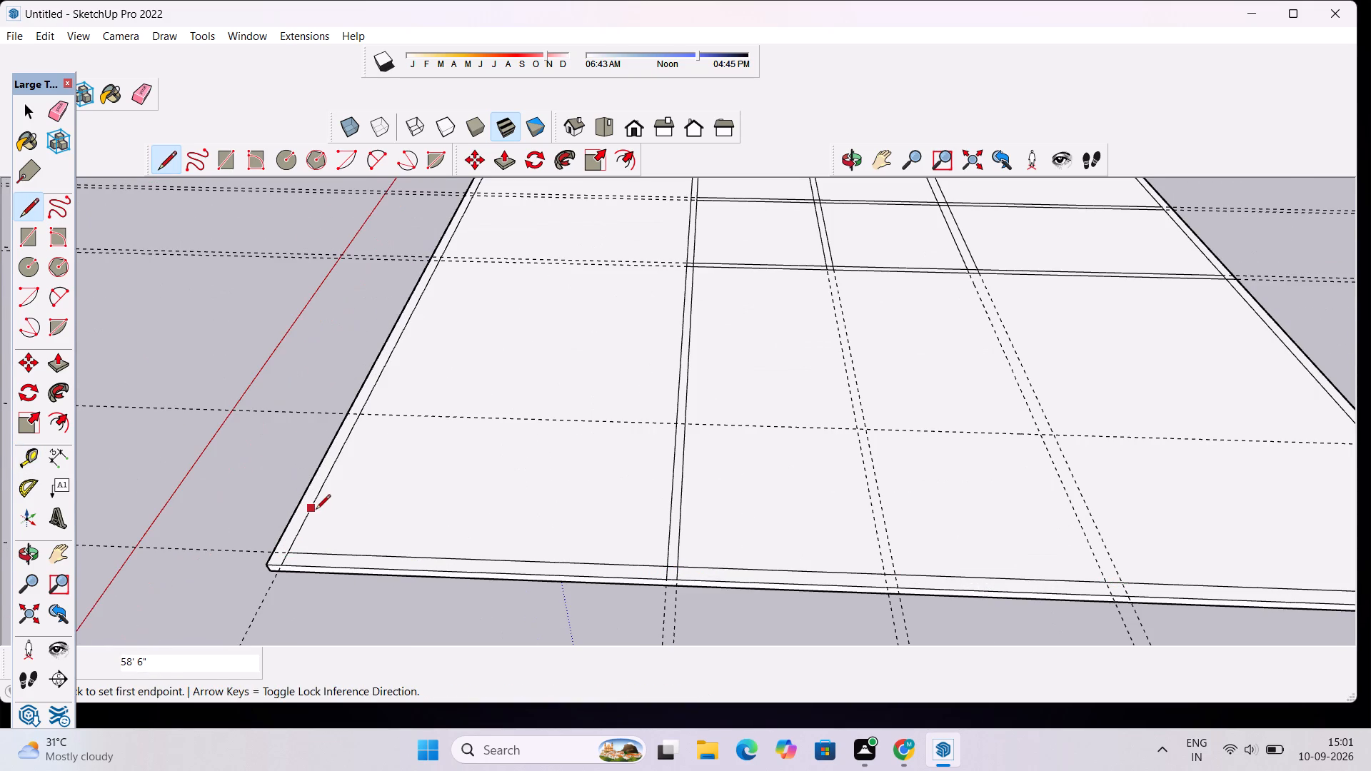
scroll(324, 516, down, 8)
drag(372, 506, 685, 321)
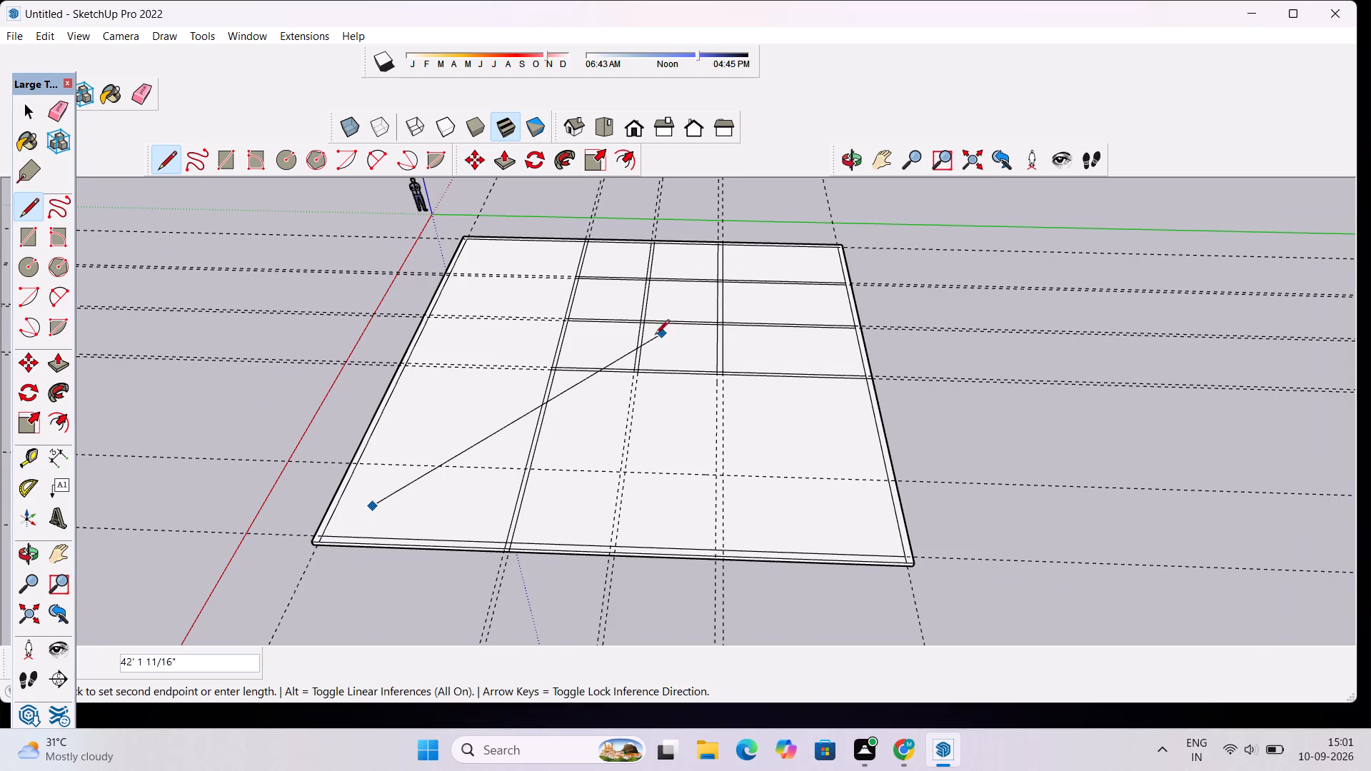
key(space)
Examine the wall and partition layout on the extended slab from several sides.
scroll(483, 433, down, 7)
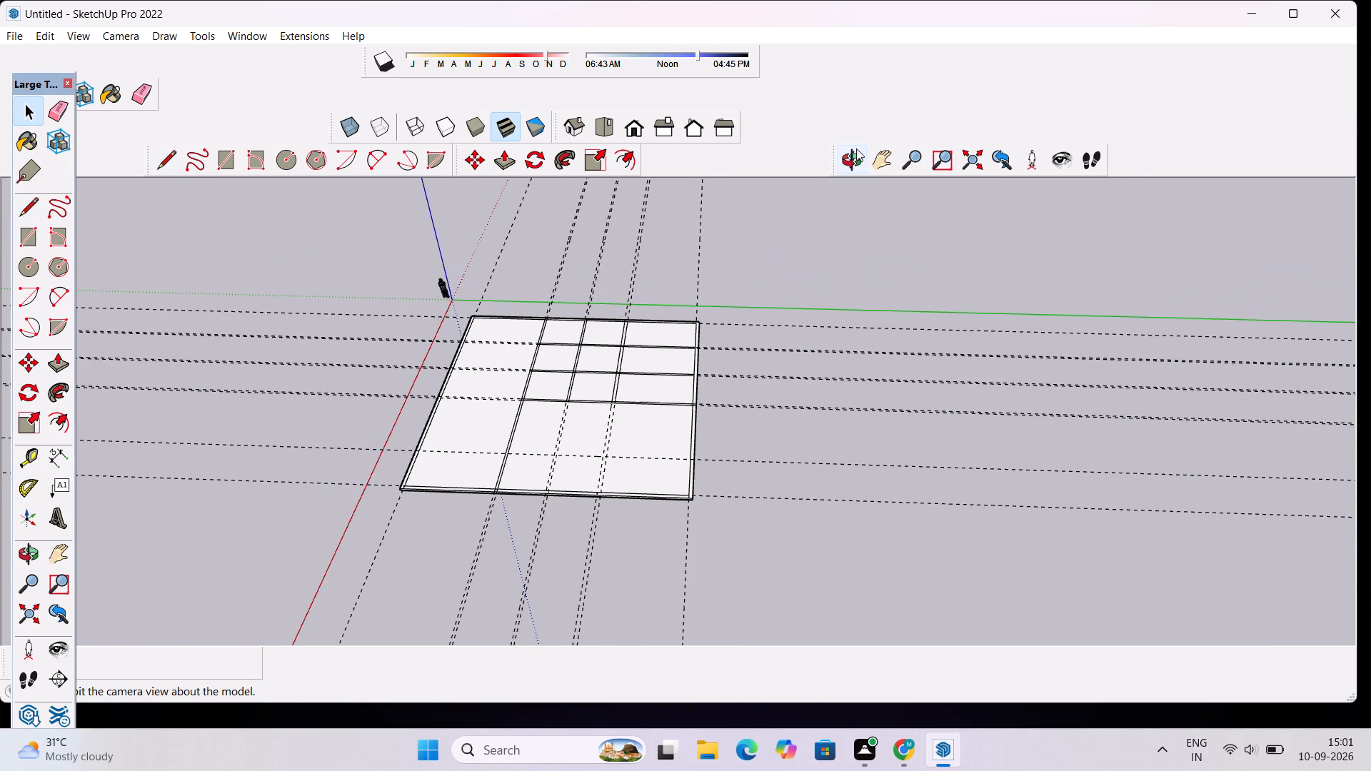
click(855, 156)
drag(563, 442, 1186, 430)
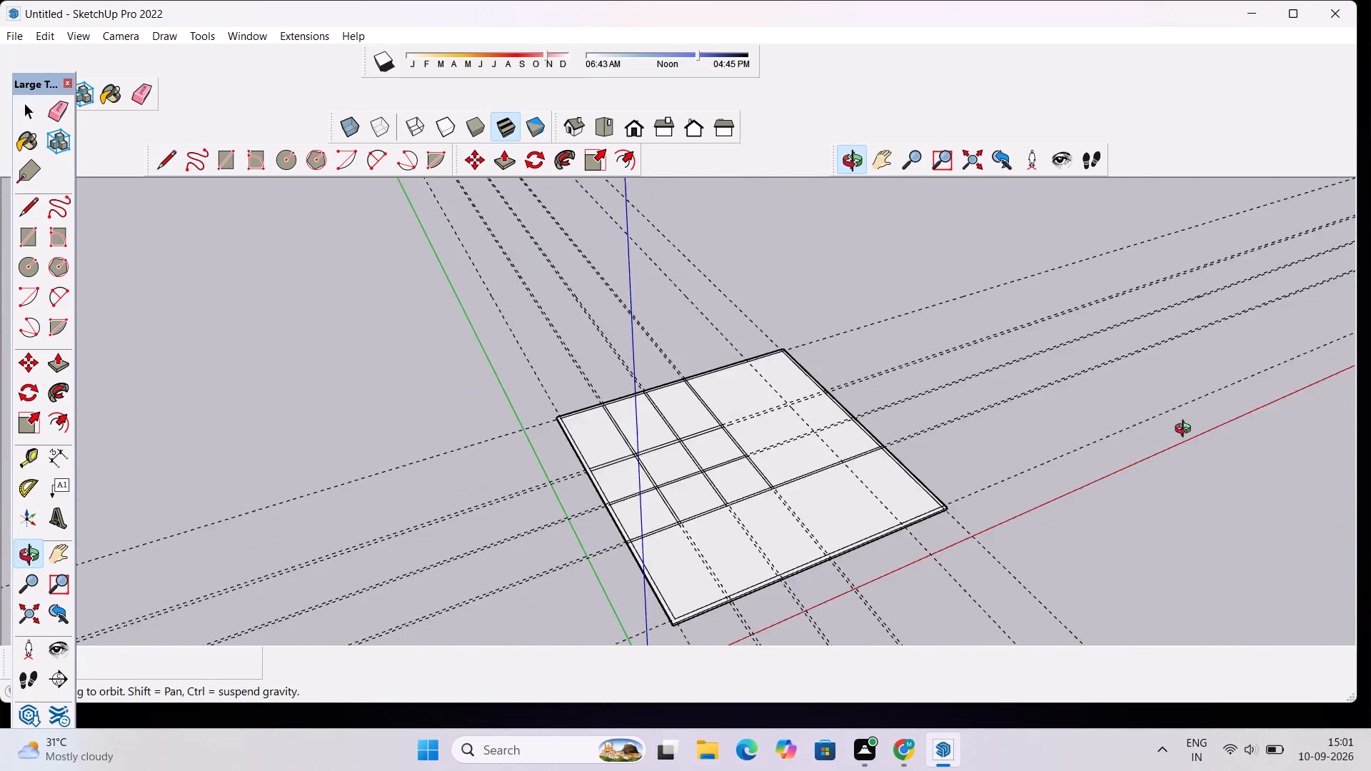
drag(1186, 430, 823, 452)
drag(431, 573, 563, 500)
scroll(553, 524, up, 1)
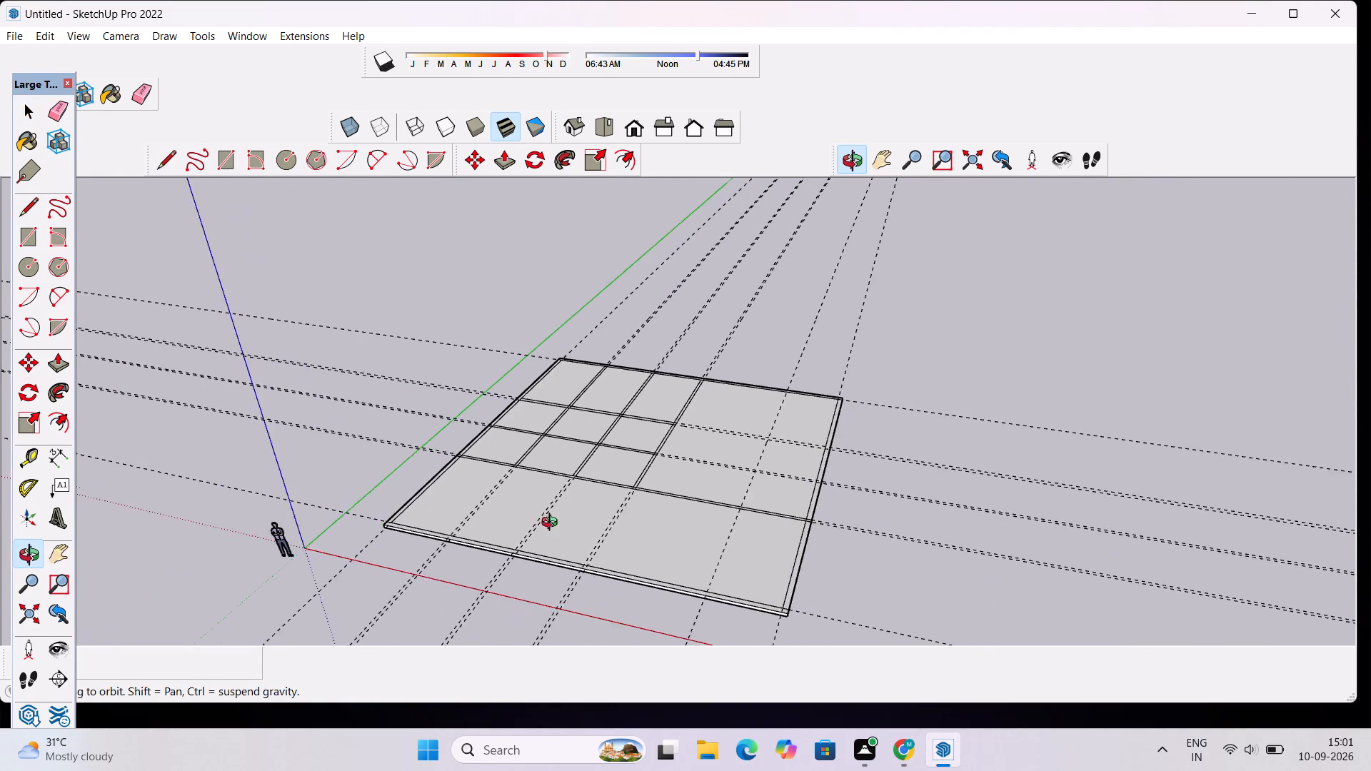
scroll(553, 524, up, 4)
drag(508, 548, 577, 550)
scroll(597, 537, down, 4)
drag(600, 563, 604, 576)
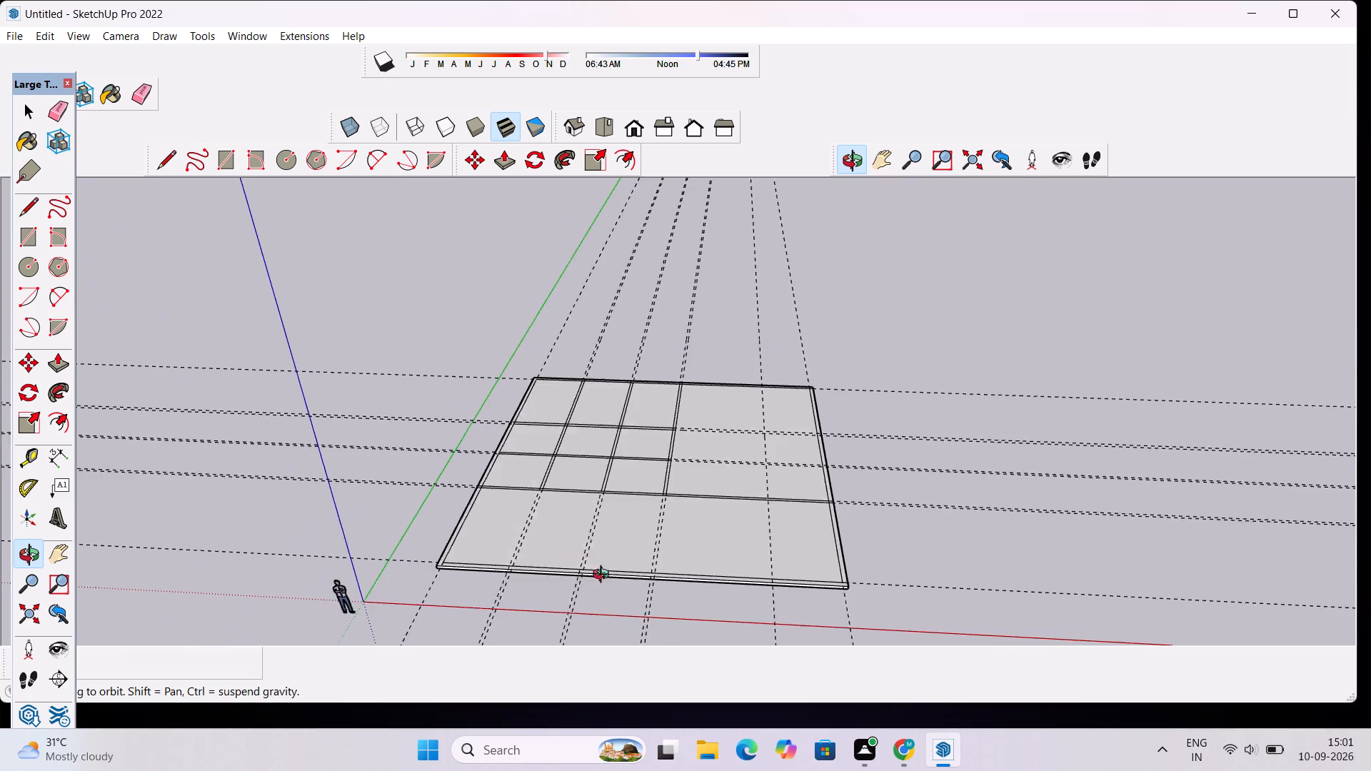
drag(604, 576, 618, 615)
Place a guide 6" toward the green axis from the guide marking the former inner wall line.
scroll(653, 484, up, 5)
drag(678, 456, 694, 559)
scroll(724, 434, up, 3)
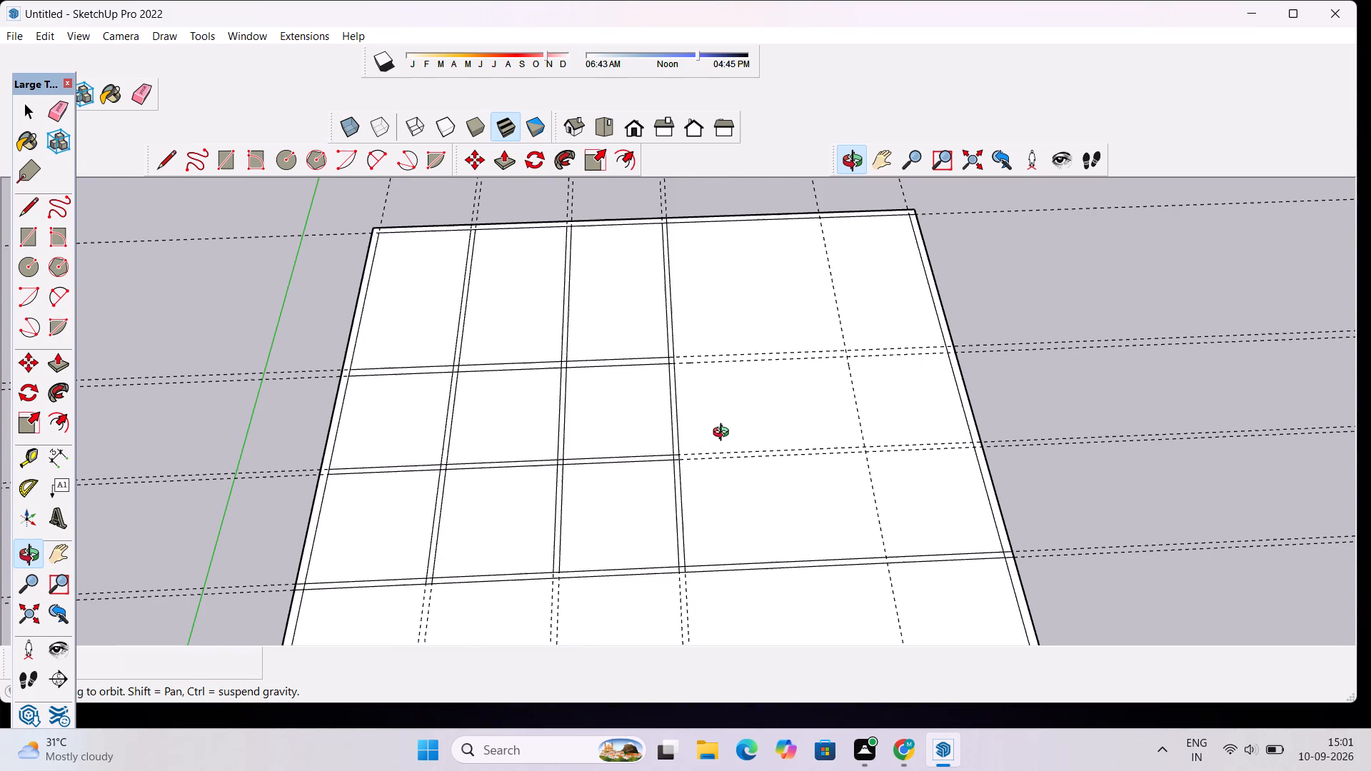
key(space)
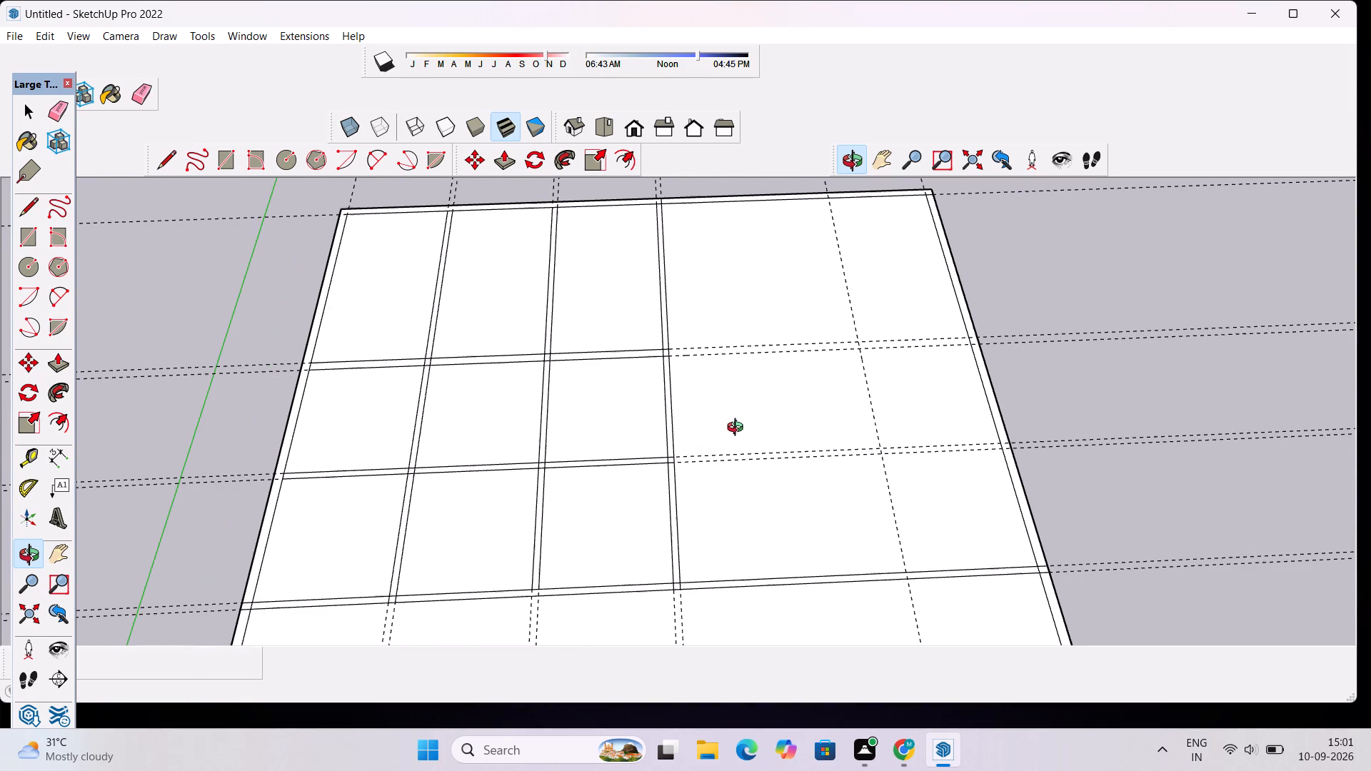
key(t)
click(866, 392)
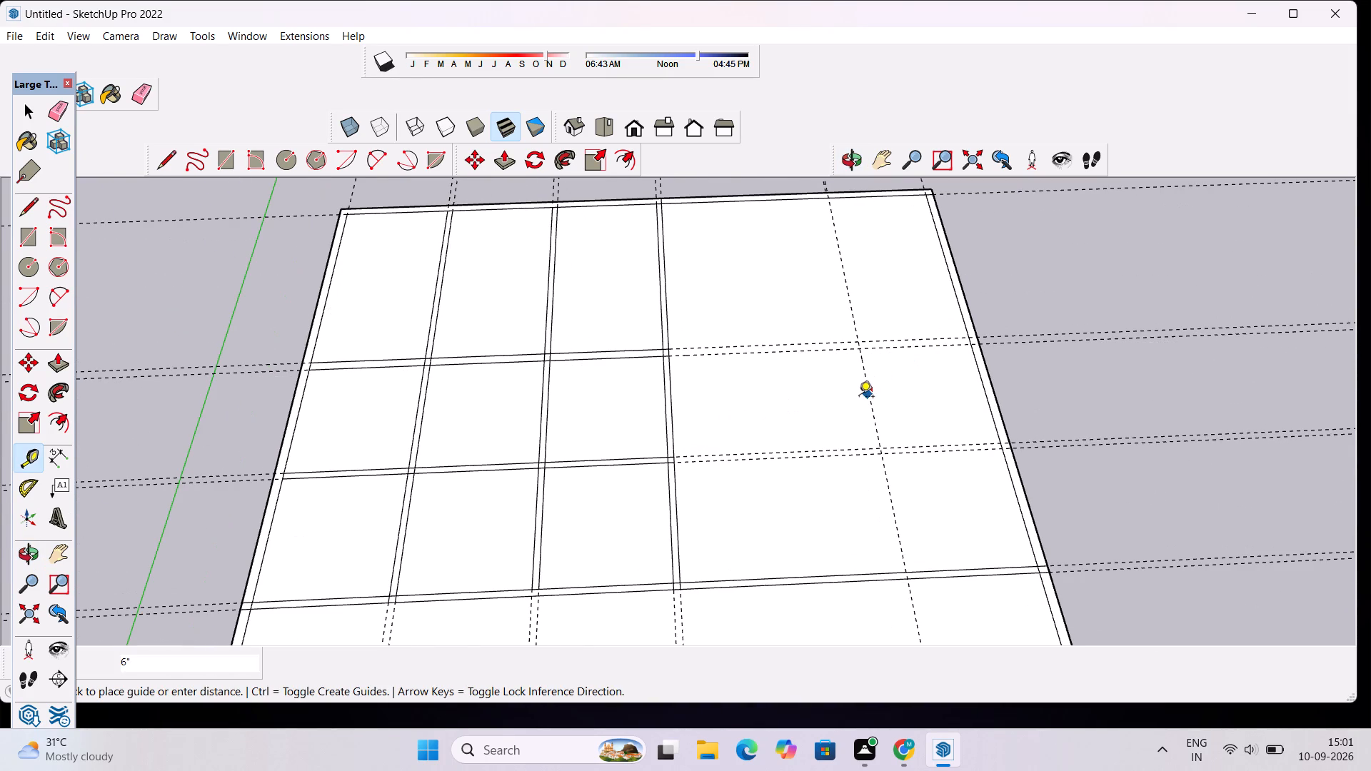
text(6")
key(Return)
scroll(808, 385, down, 3)
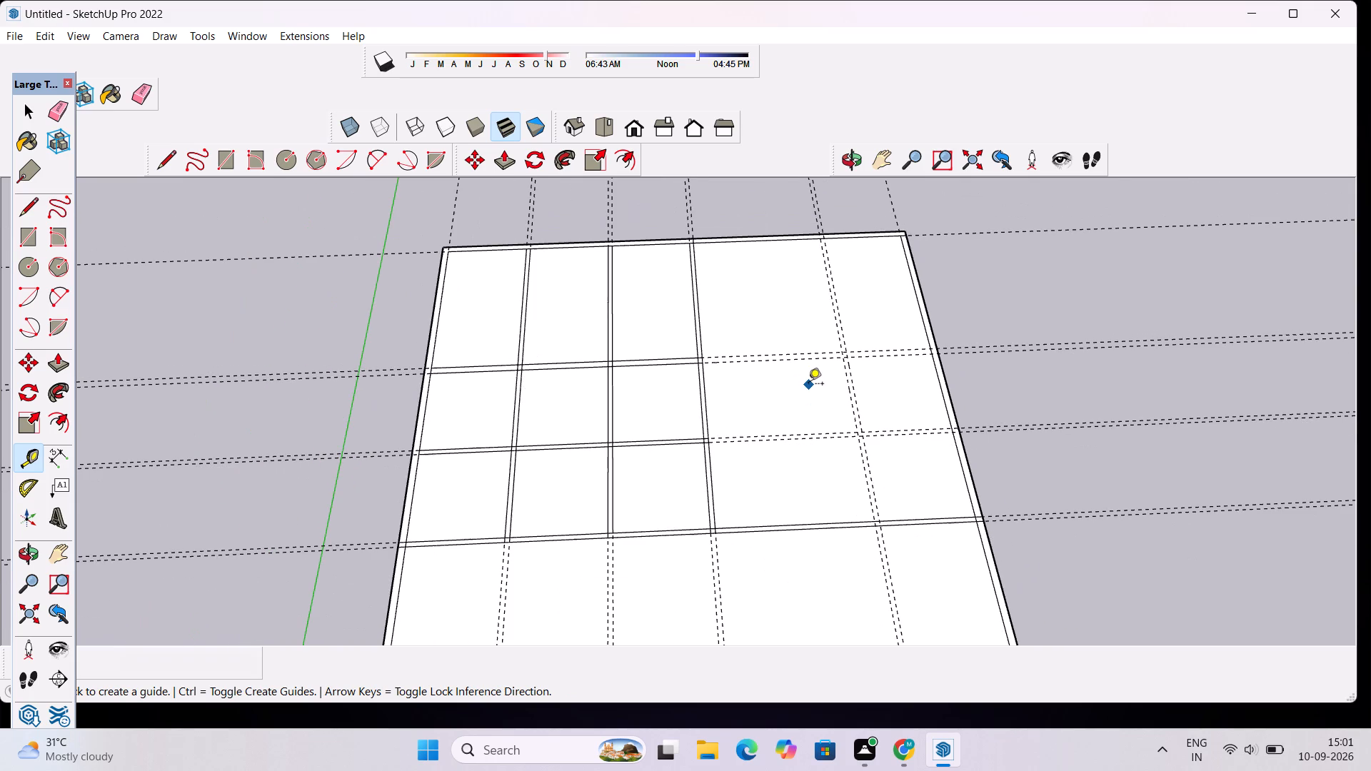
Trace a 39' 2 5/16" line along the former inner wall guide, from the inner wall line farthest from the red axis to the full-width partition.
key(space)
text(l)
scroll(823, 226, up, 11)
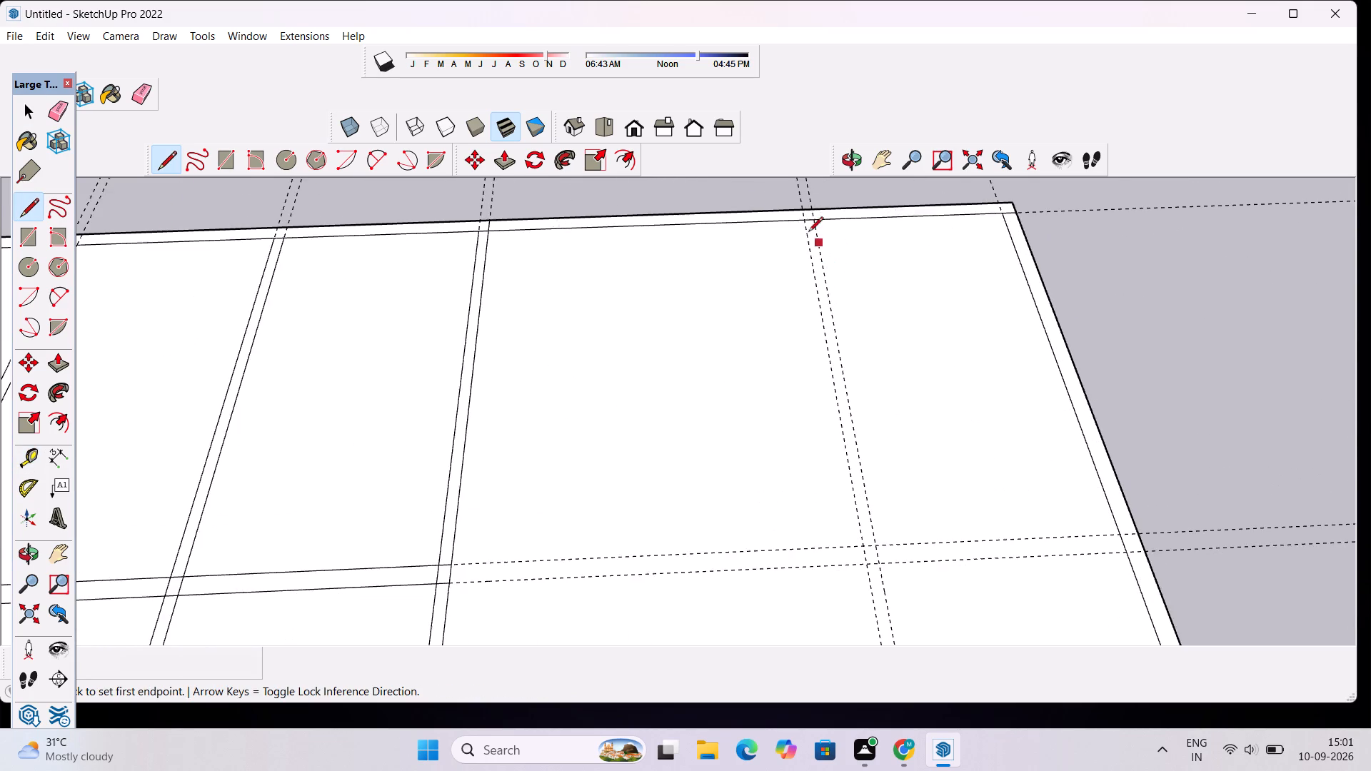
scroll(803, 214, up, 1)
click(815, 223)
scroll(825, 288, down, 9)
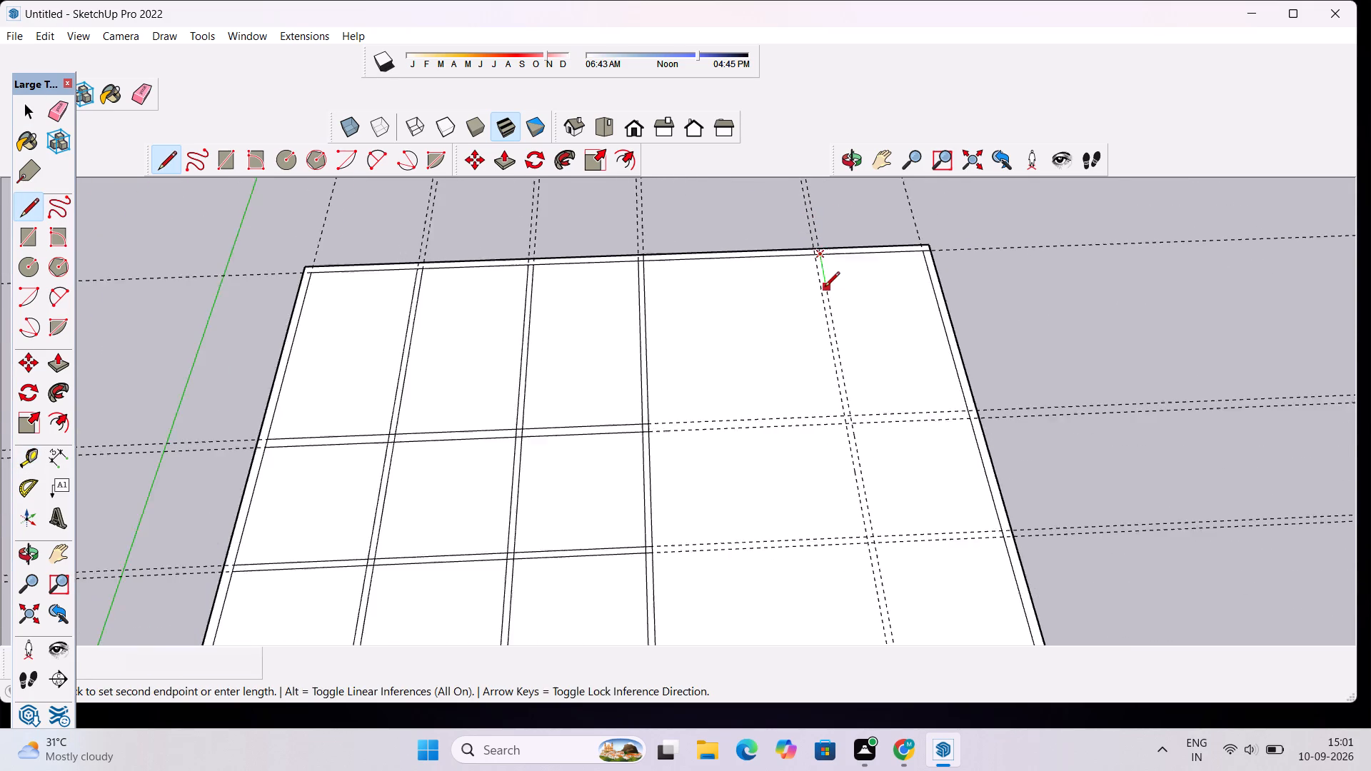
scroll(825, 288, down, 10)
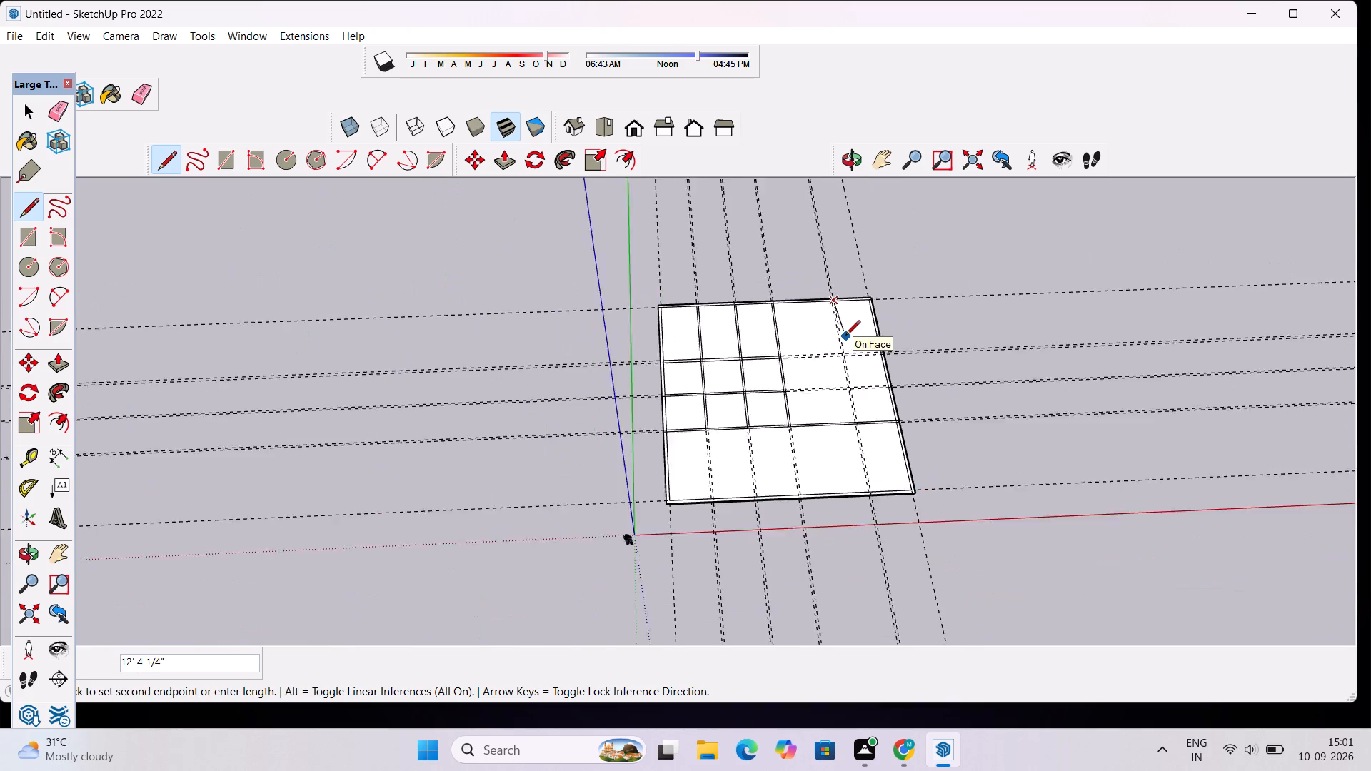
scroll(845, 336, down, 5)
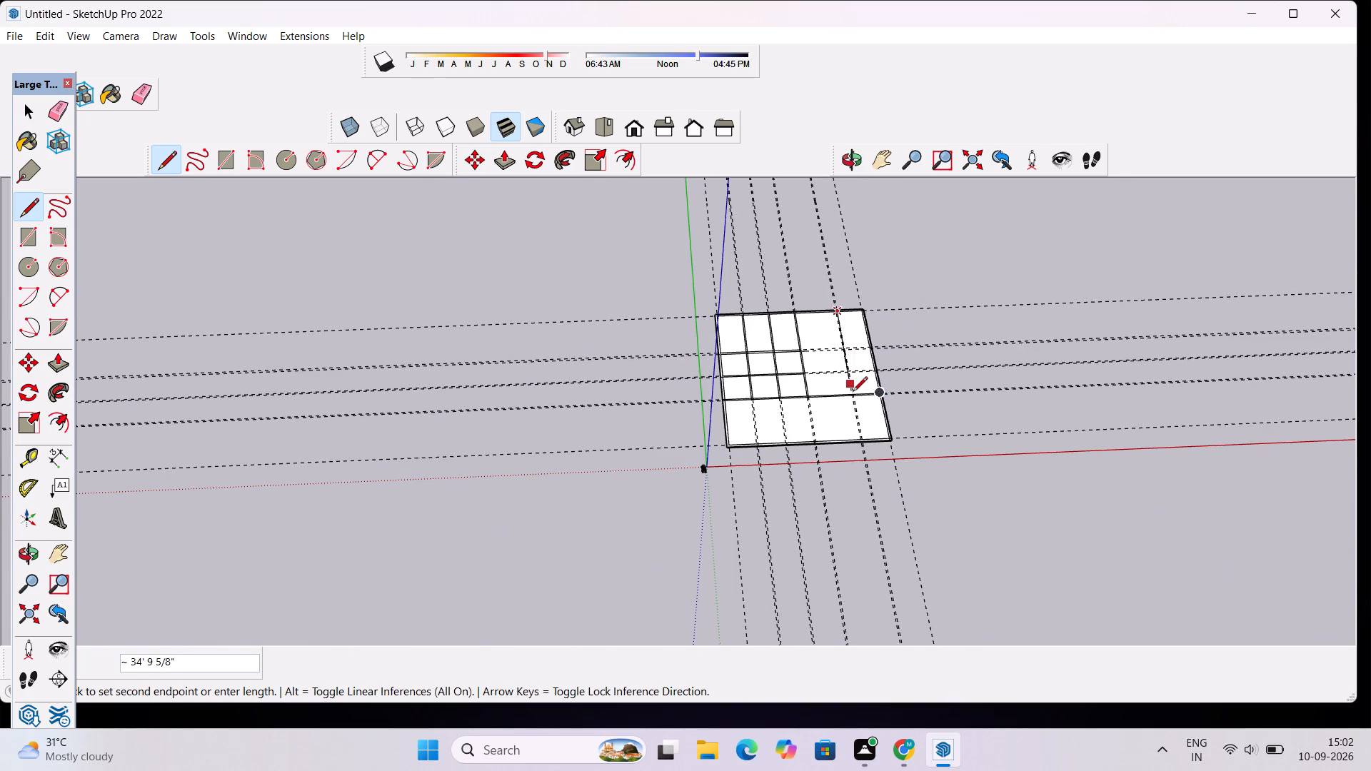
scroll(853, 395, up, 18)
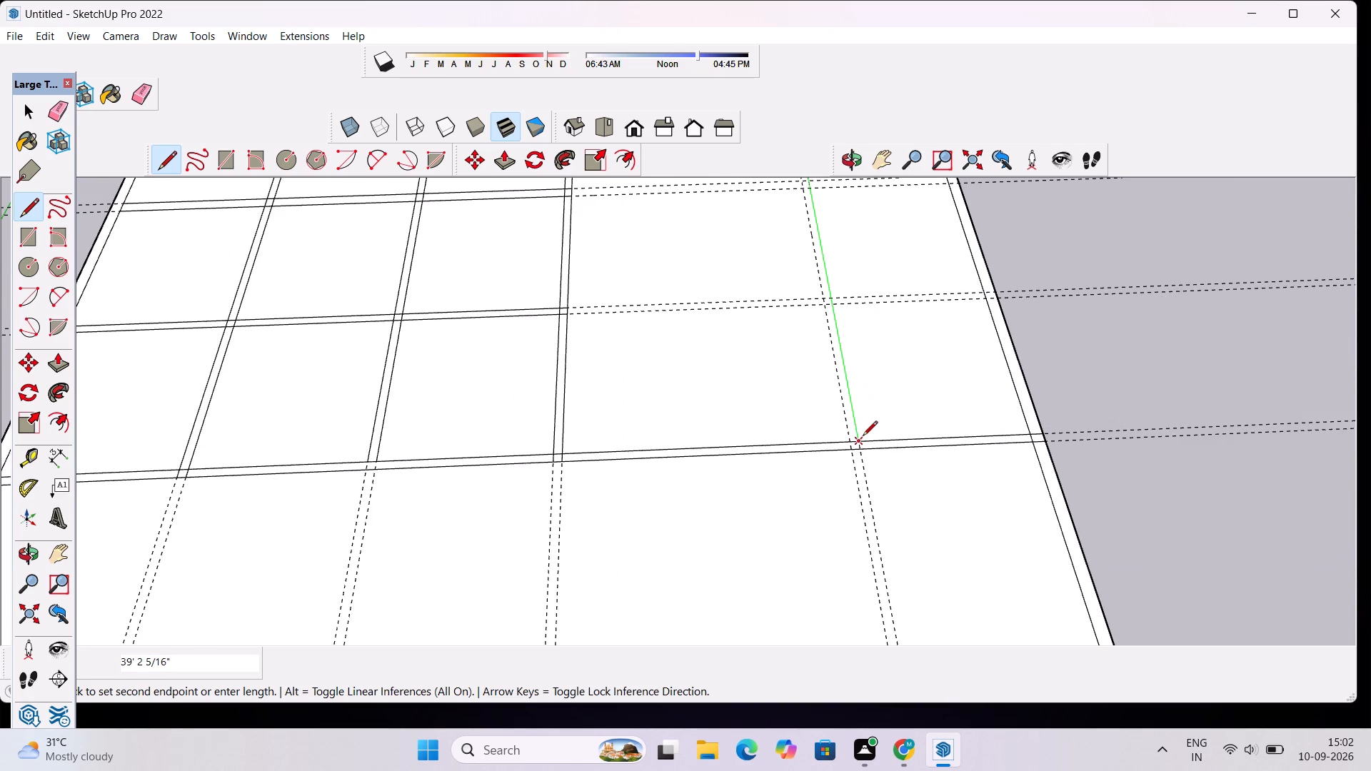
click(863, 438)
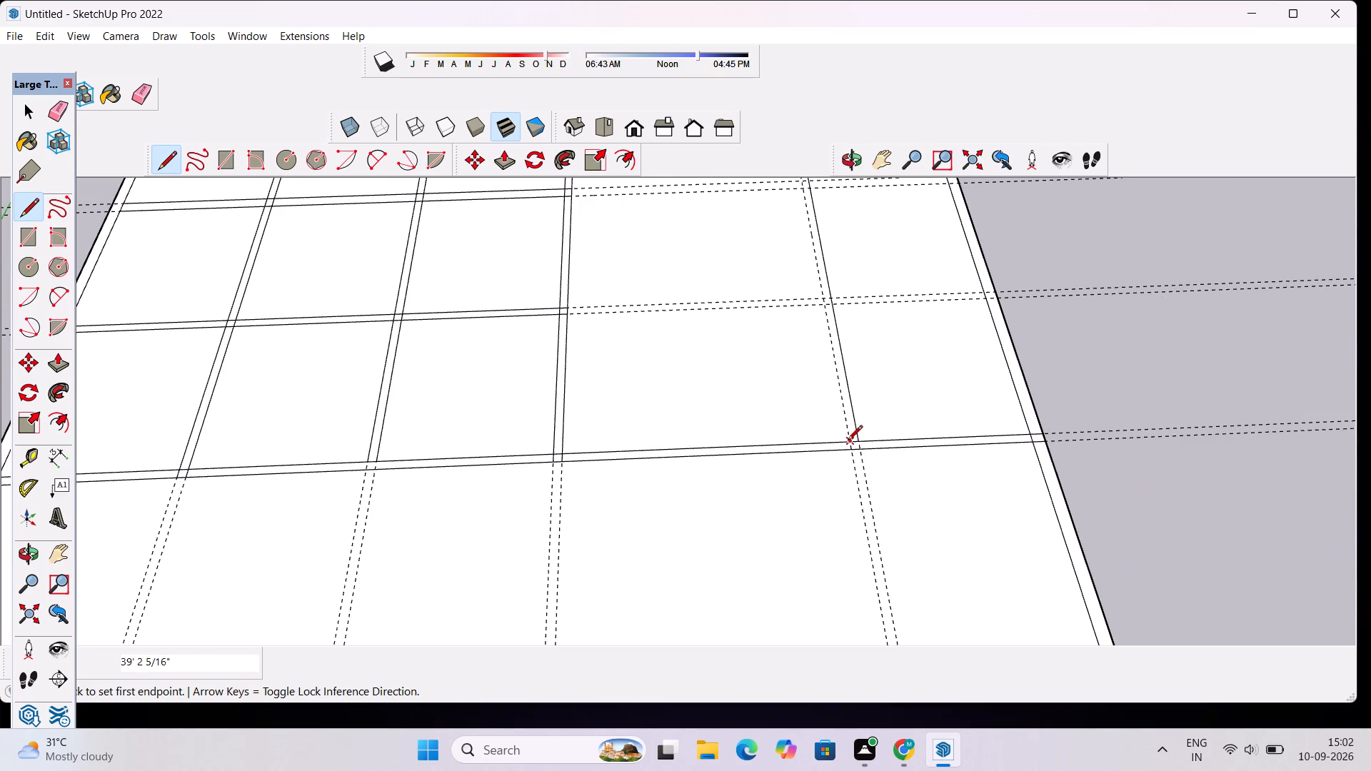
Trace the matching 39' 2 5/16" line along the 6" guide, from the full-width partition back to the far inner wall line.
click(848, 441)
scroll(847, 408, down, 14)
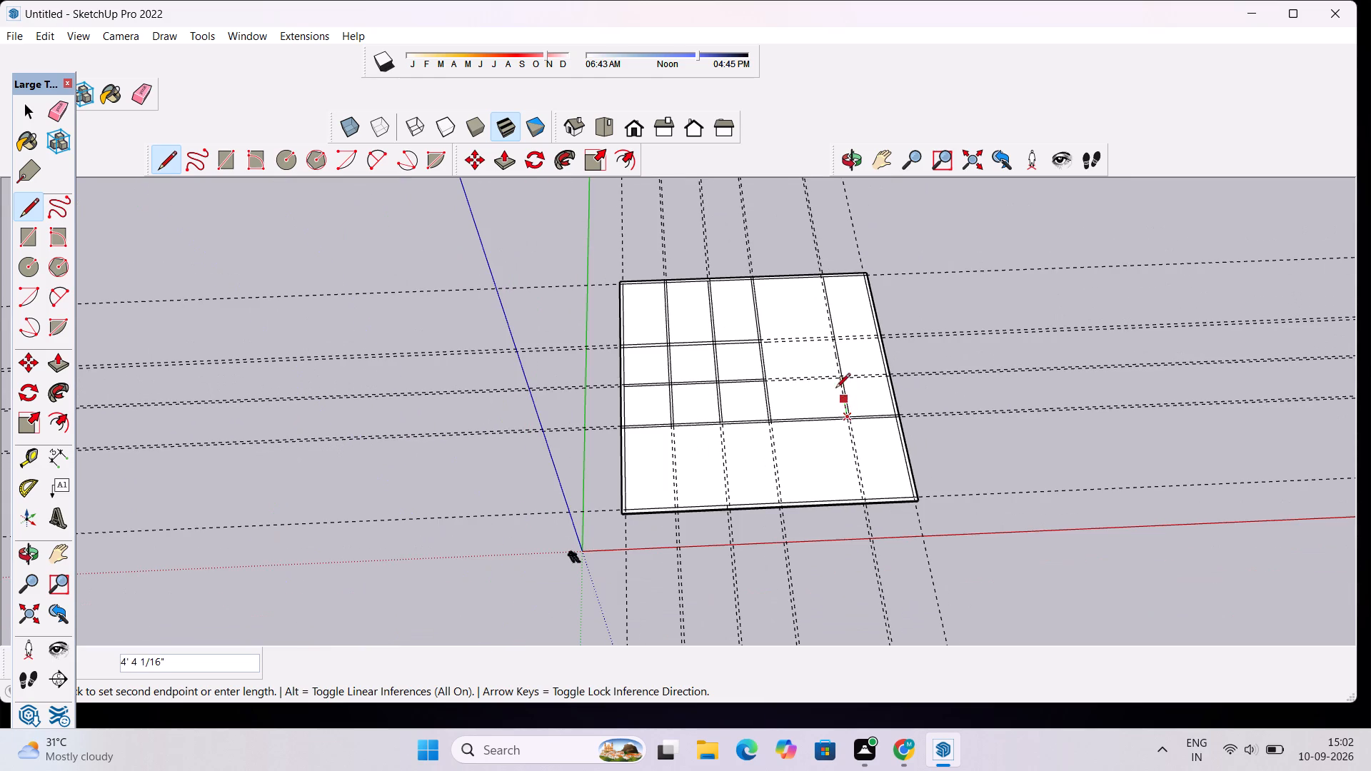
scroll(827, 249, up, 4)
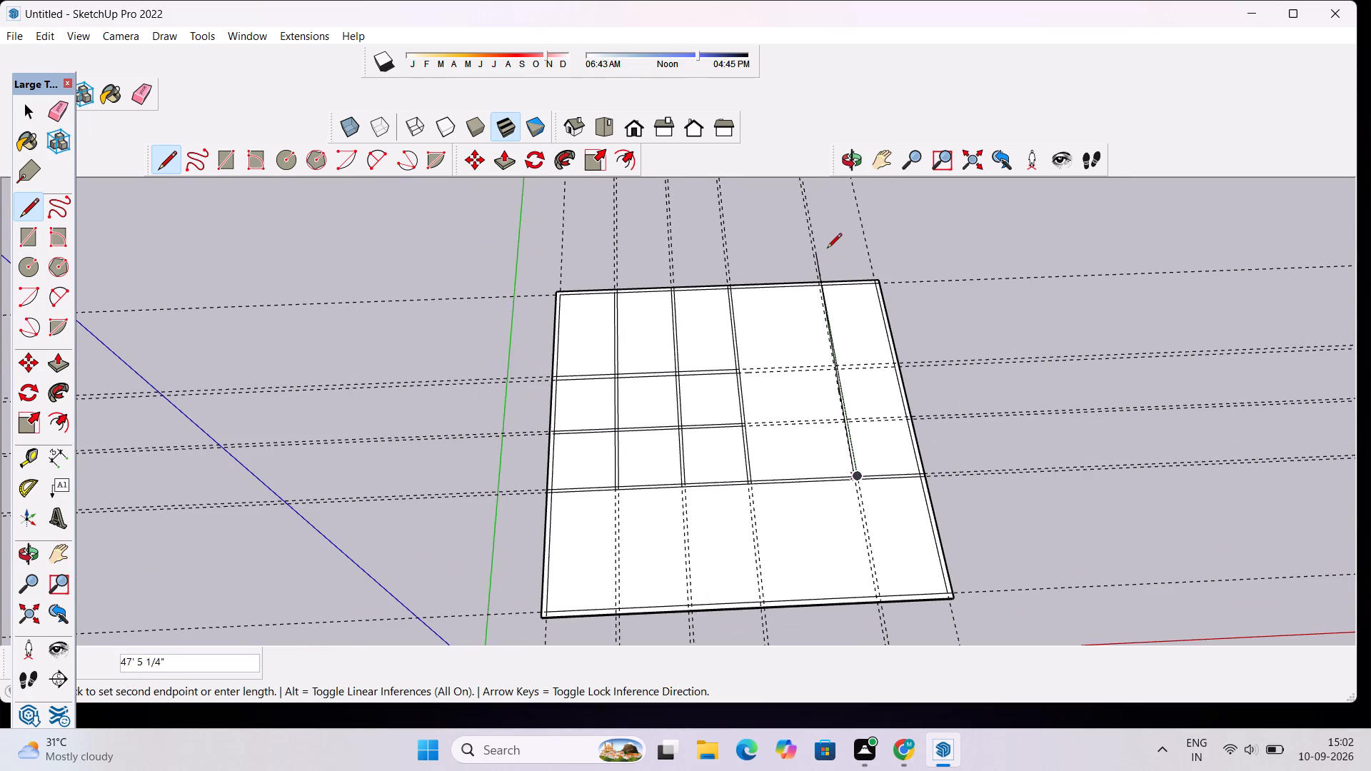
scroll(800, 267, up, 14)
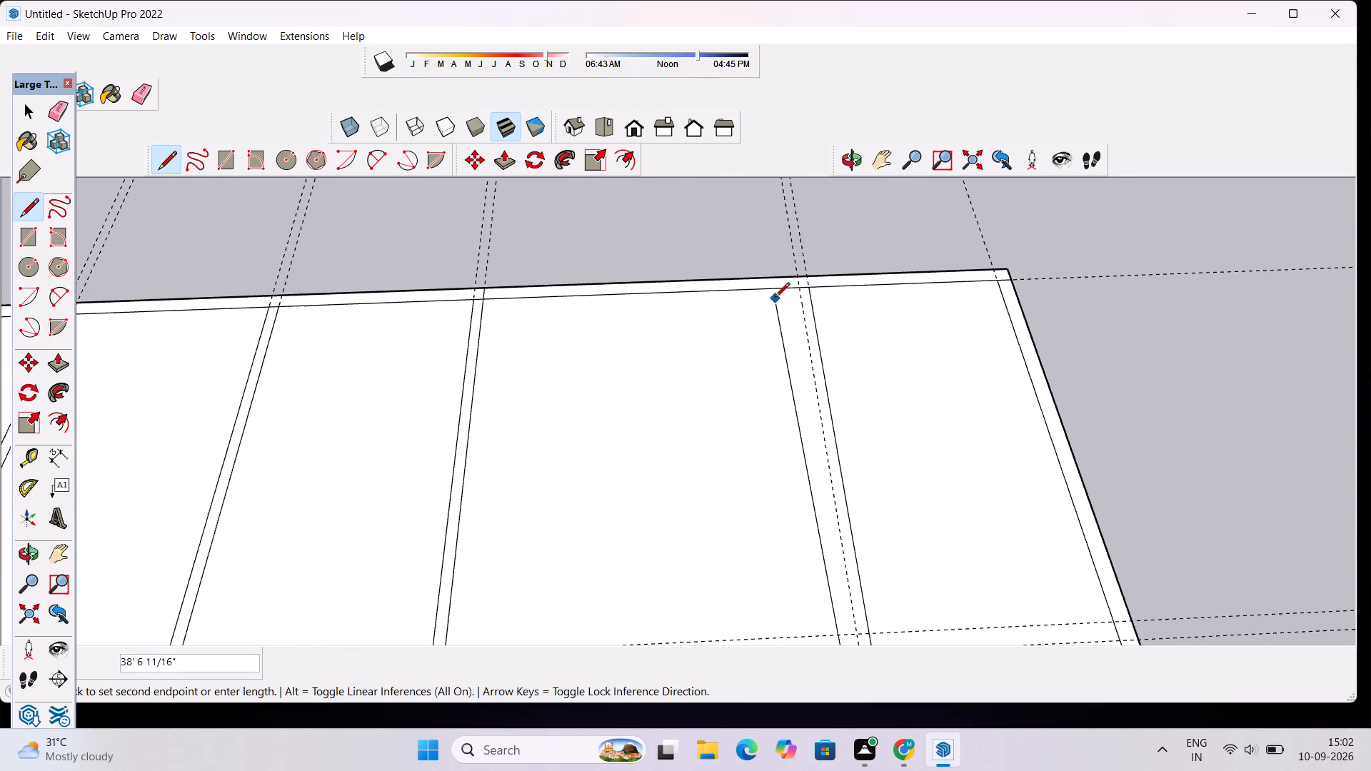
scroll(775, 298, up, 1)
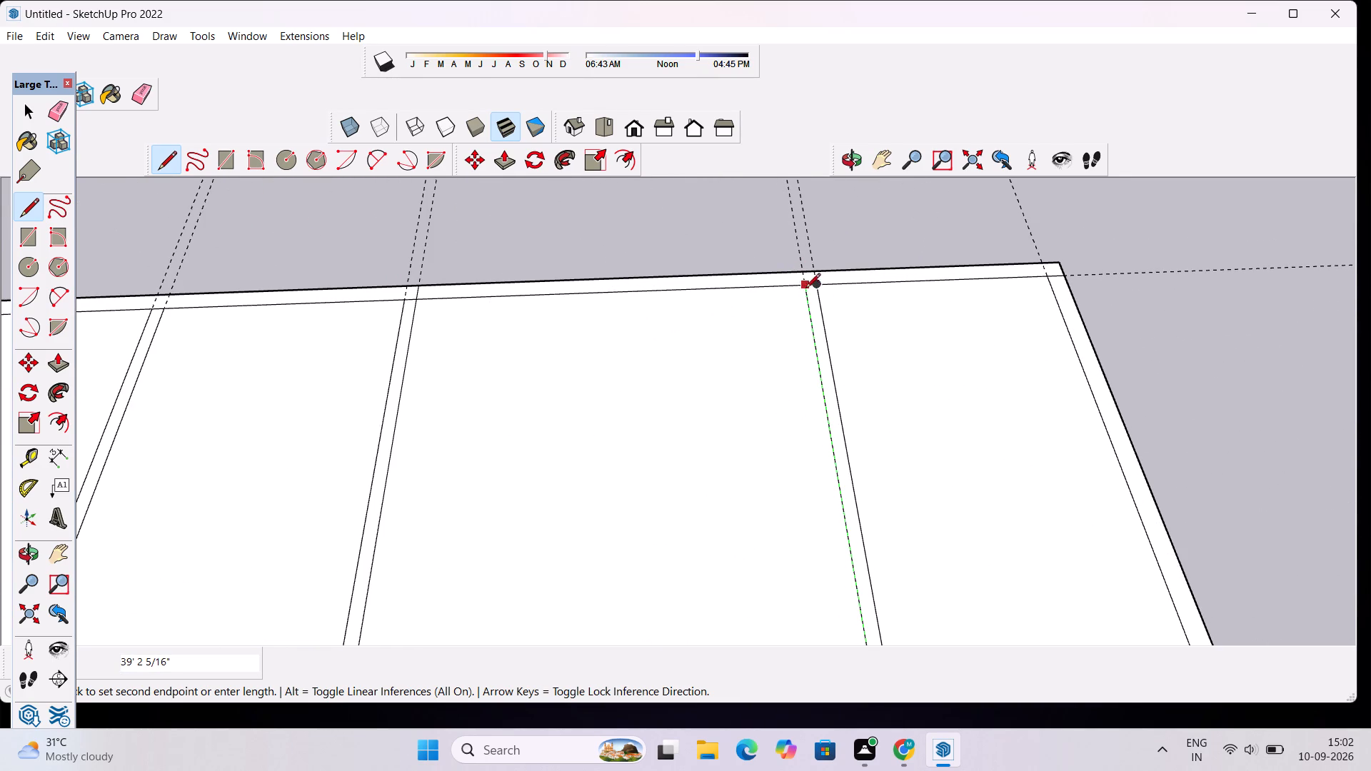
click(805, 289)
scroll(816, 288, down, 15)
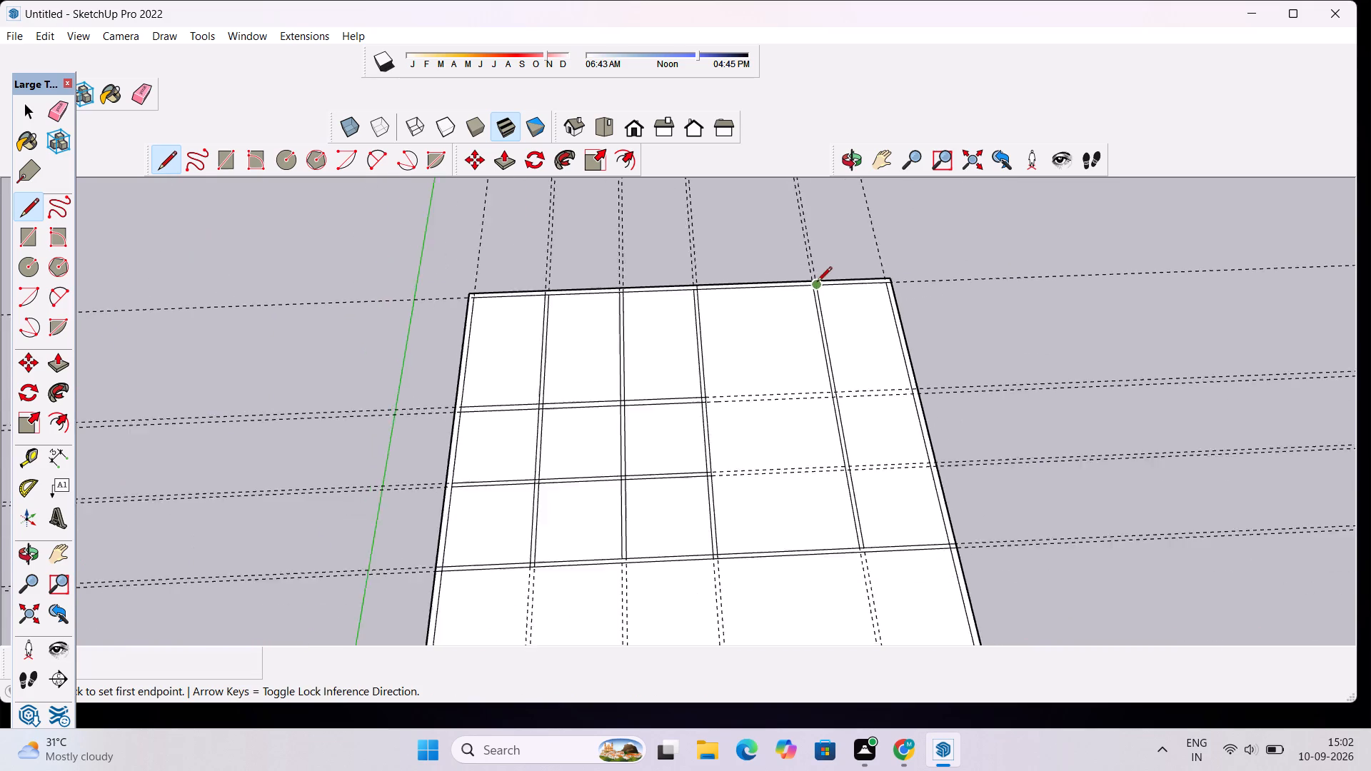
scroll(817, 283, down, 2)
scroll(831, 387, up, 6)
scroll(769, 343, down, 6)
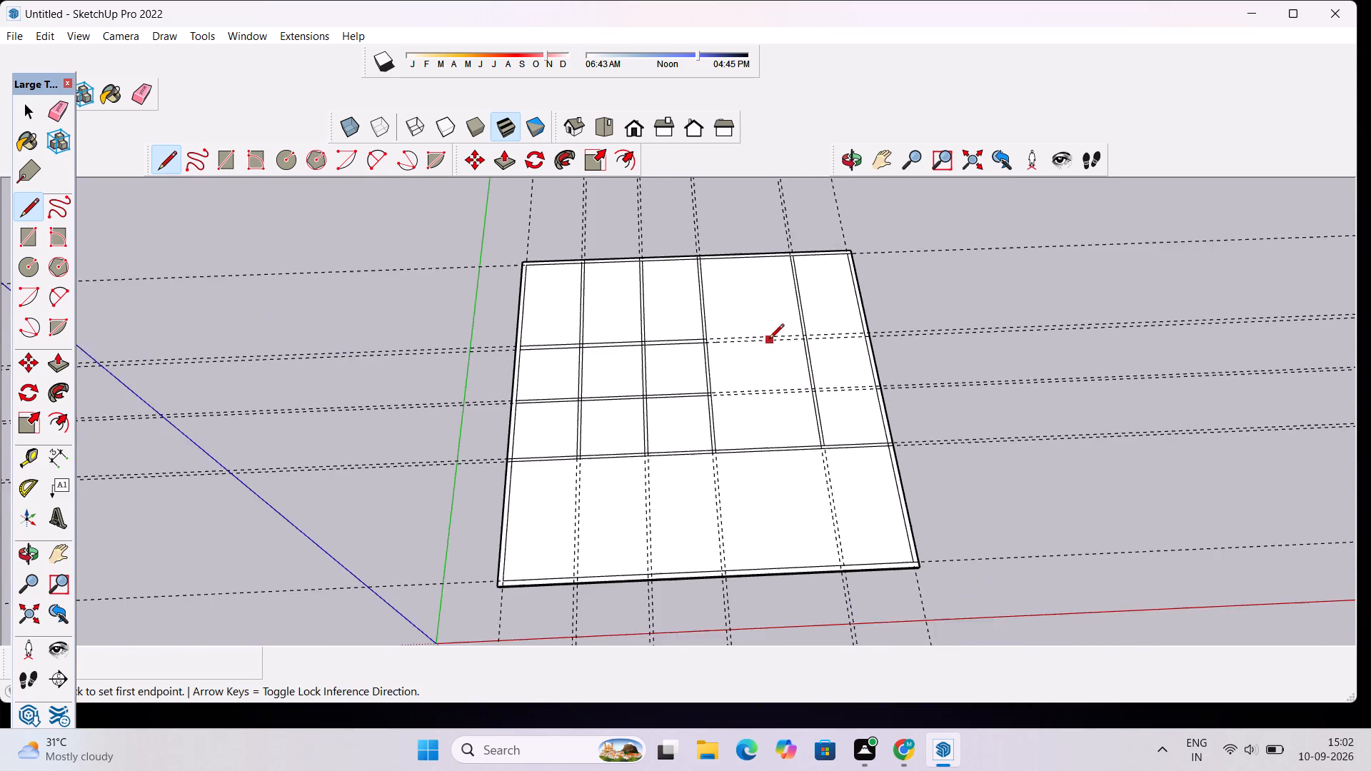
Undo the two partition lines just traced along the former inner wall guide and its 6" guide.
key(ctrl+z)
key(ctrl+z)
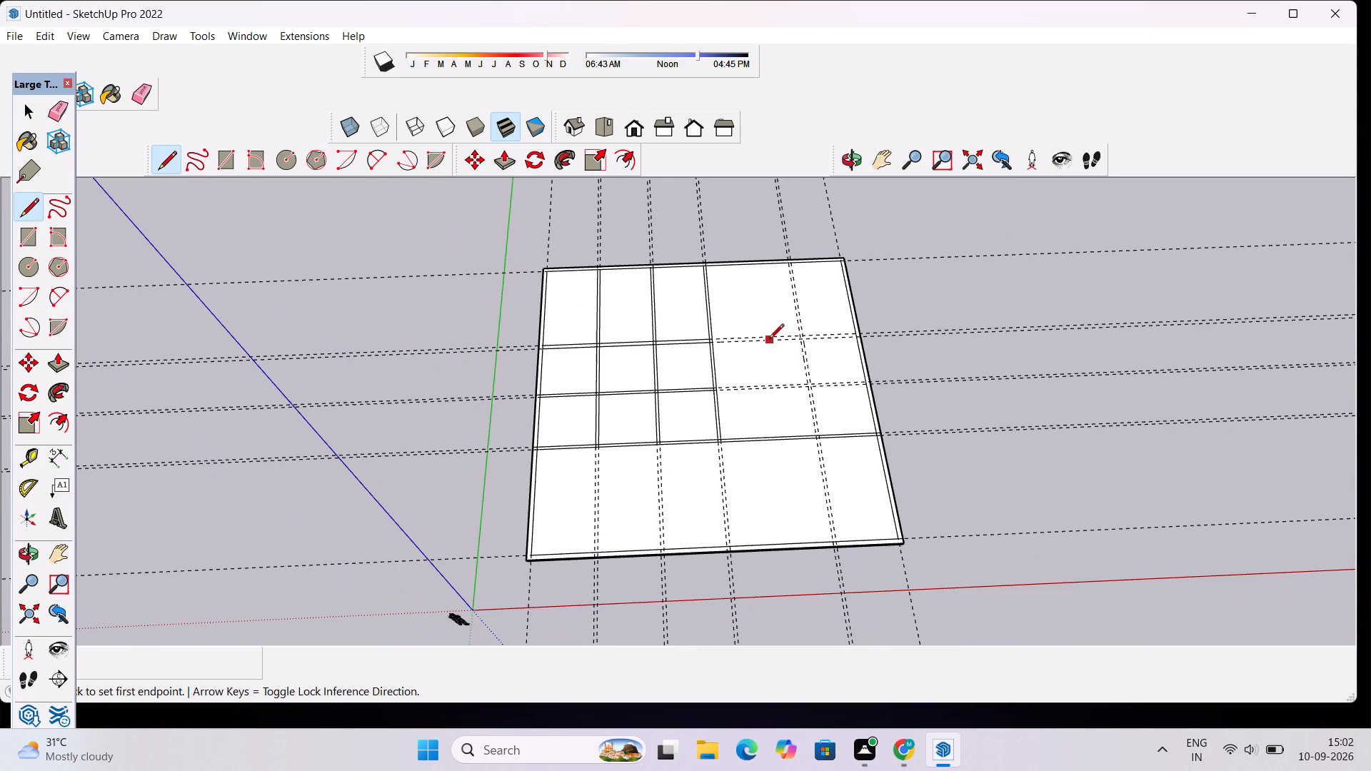
Place a guide 10' from the third partition's face farthest from the green axis, toward the extended side.
scroll(761, 340, up, 7)
key(space)
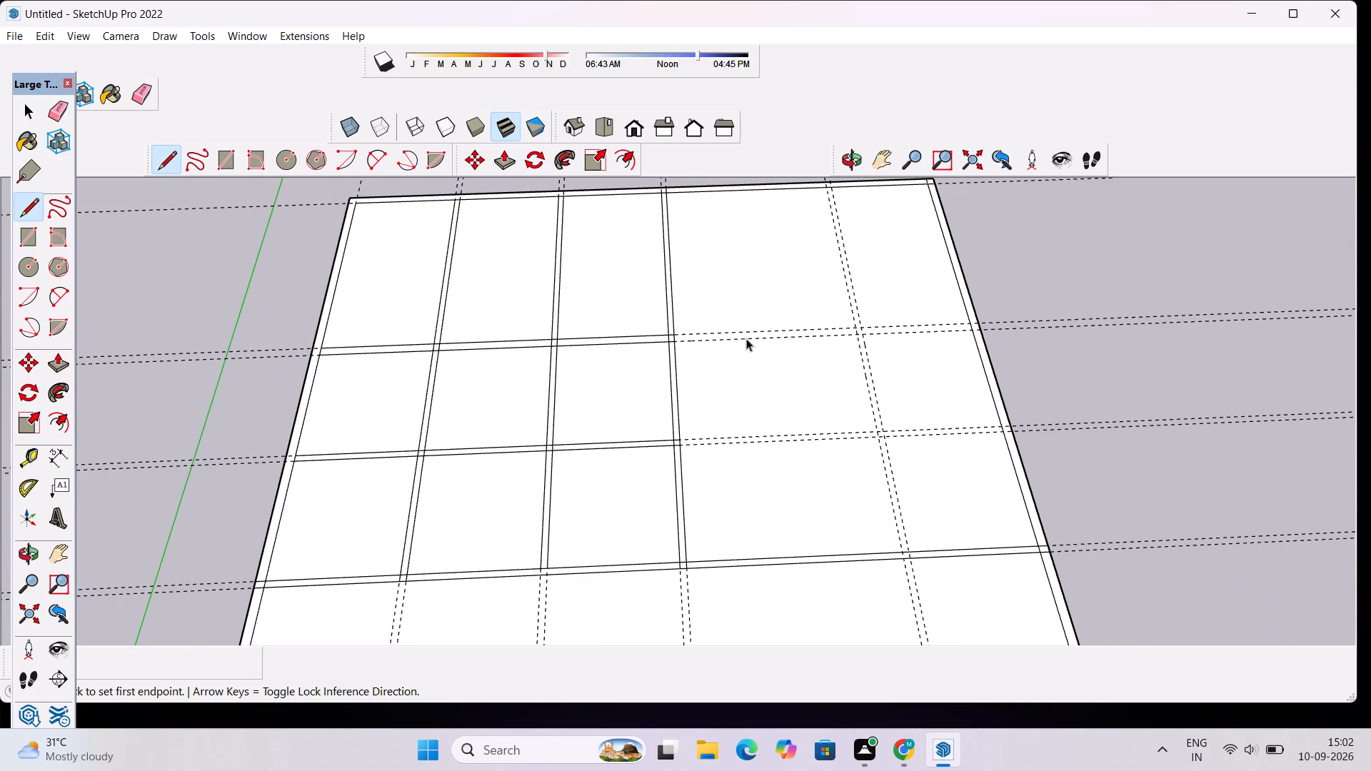
key(t)
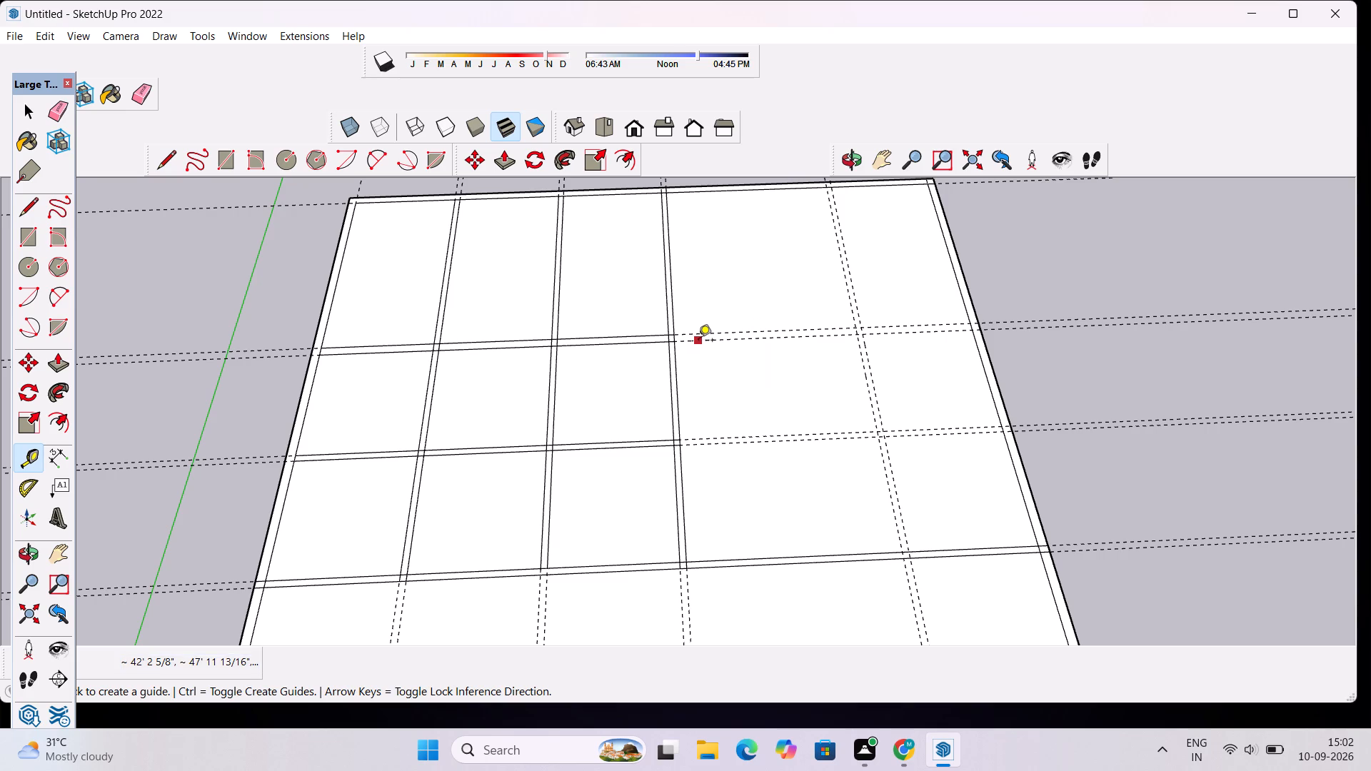
scroll(698, 341, down, 1)
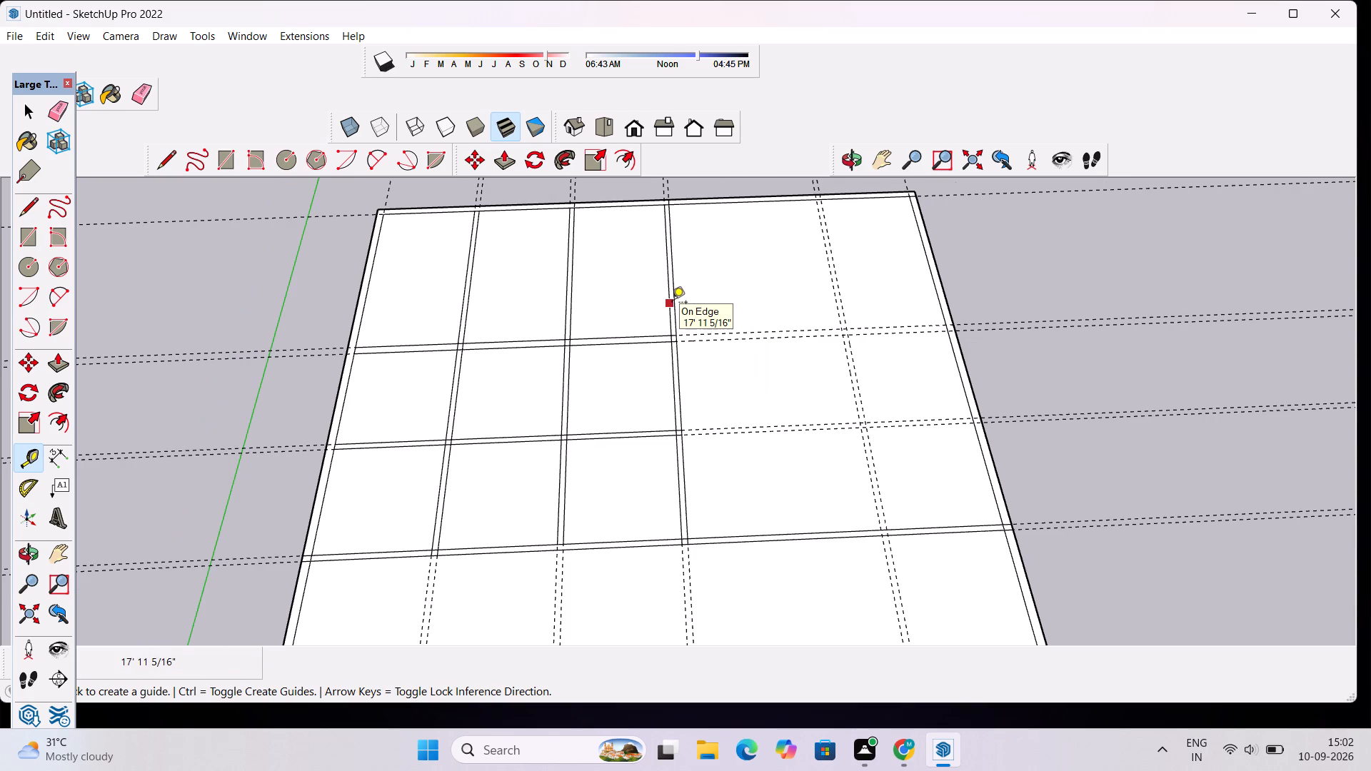
scroll(658, 286, up, 3)
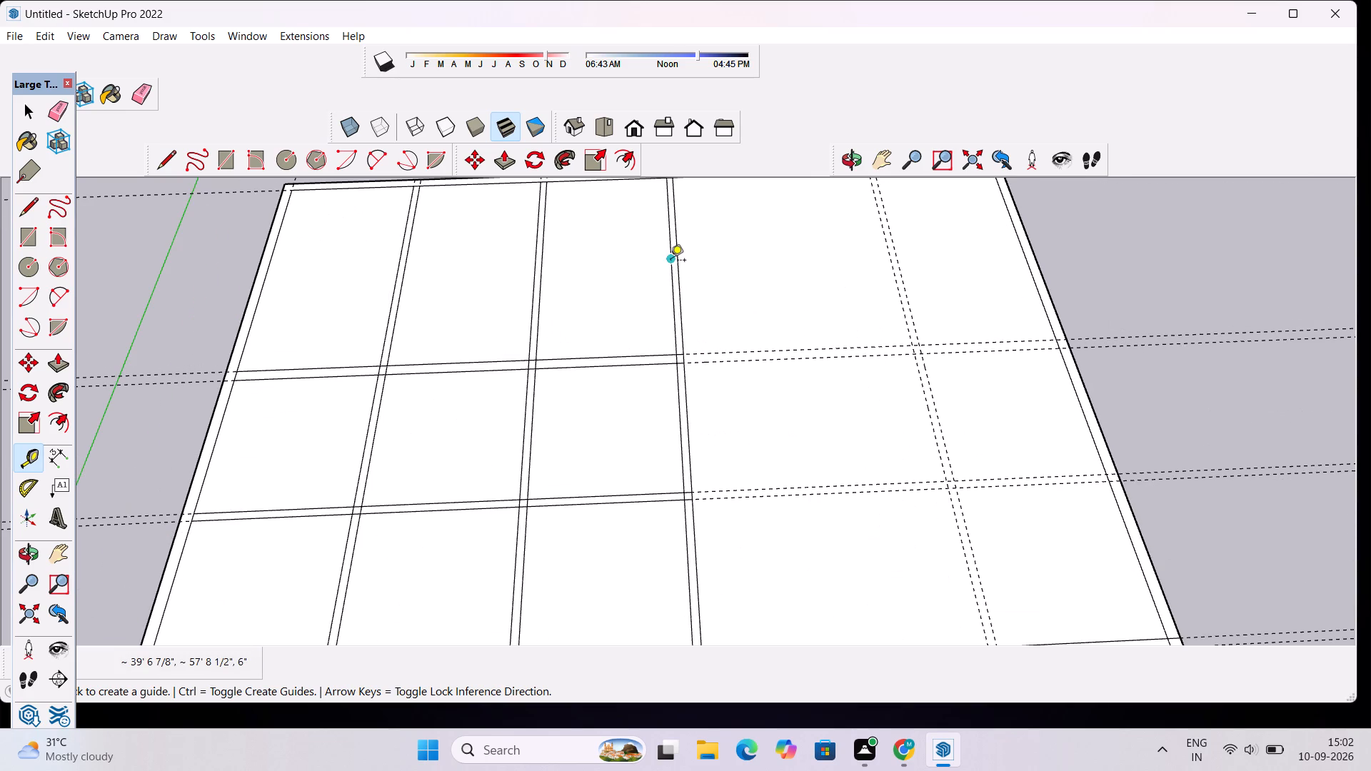
click(677, 238)
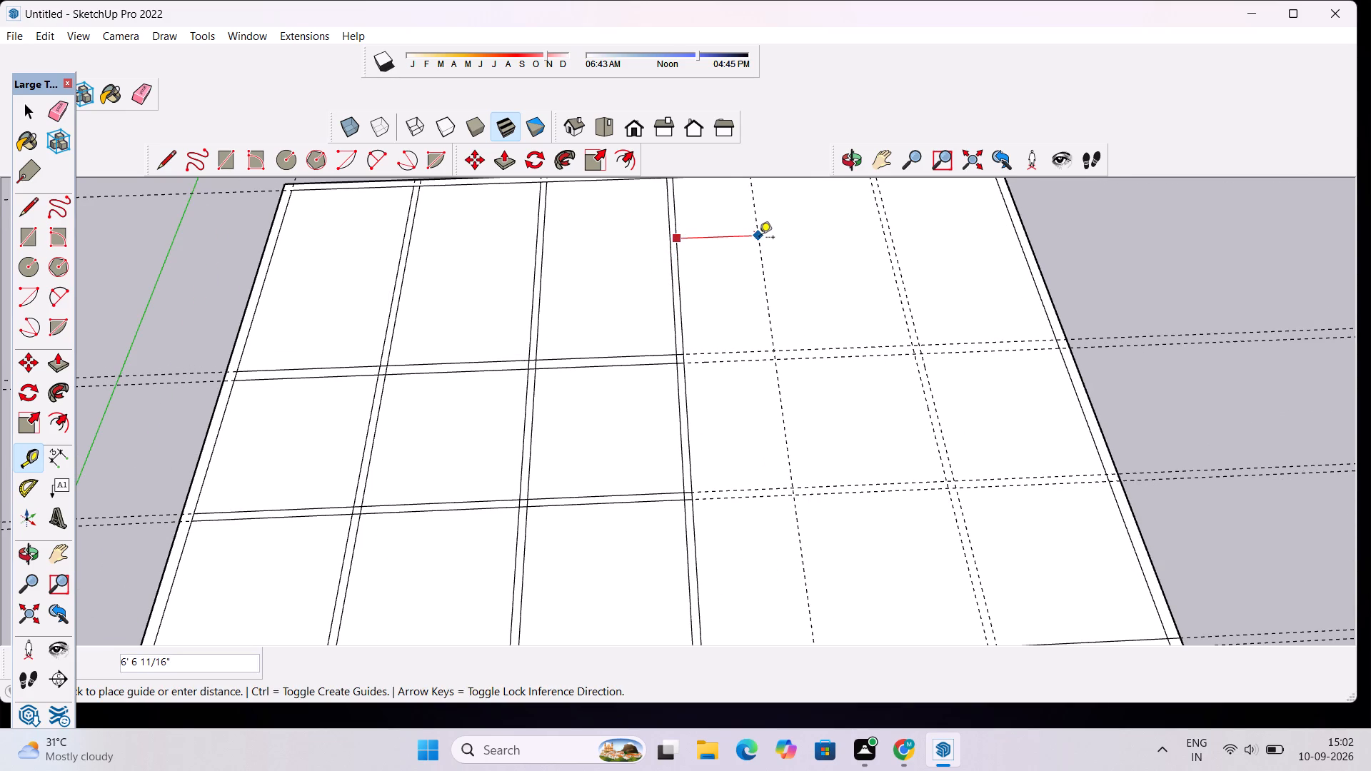
scroll(760, 241, down, 2)
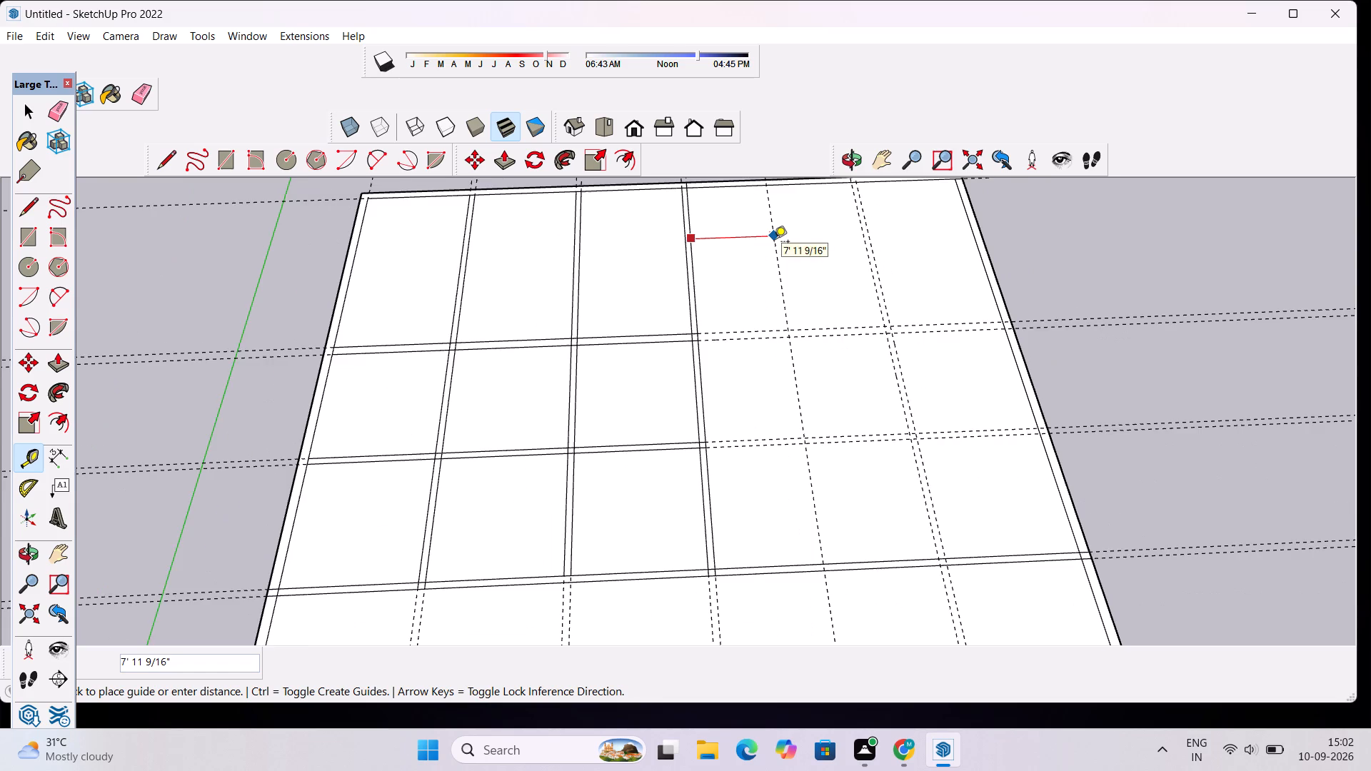
scroll(774, 243, down, 1)
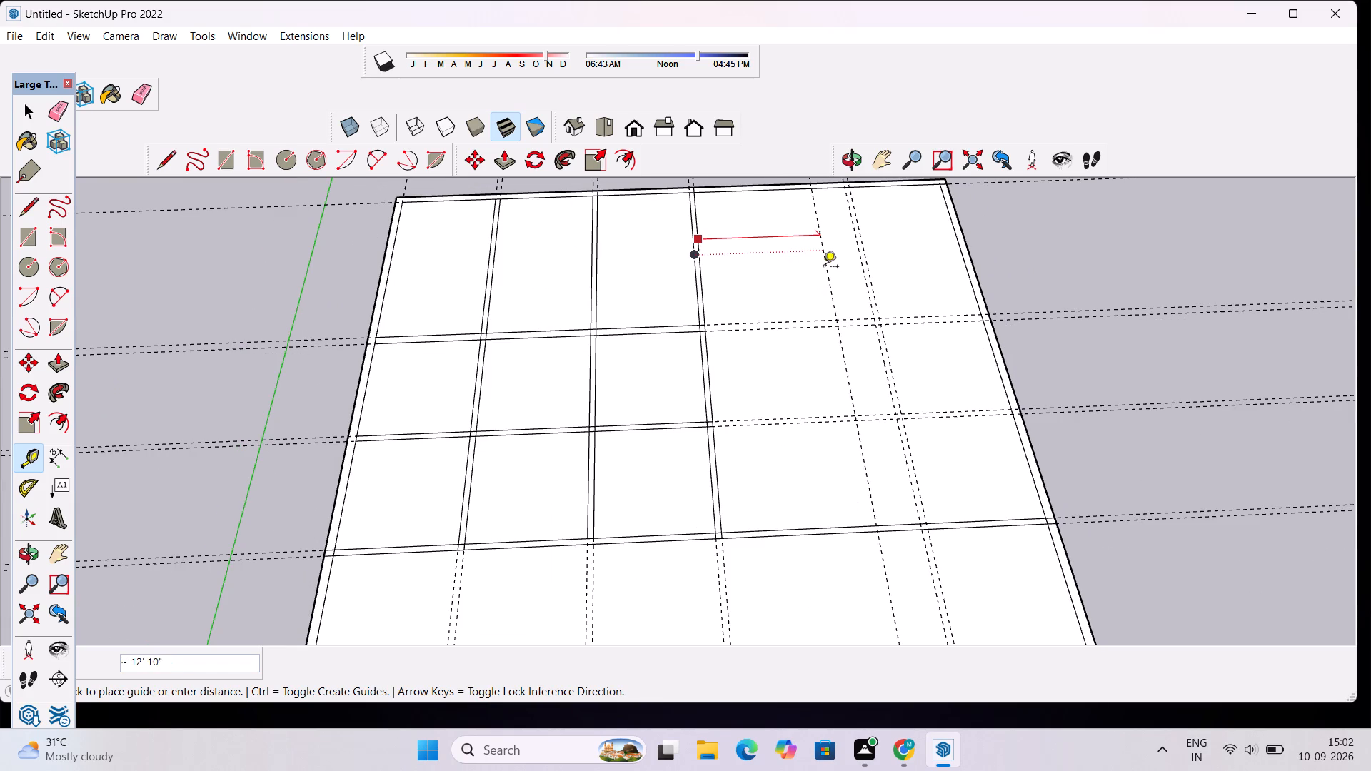
scroll(791, 266, down, 3)
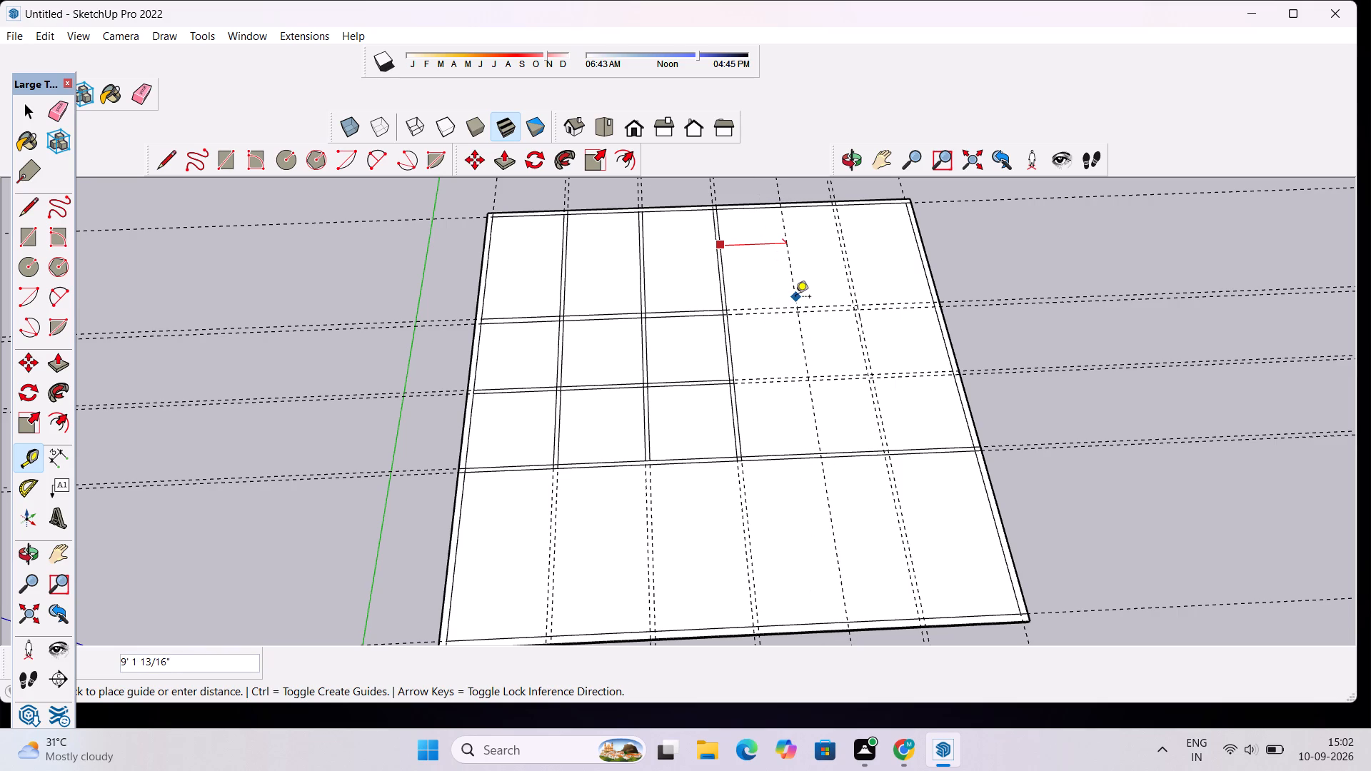
scroll(770, 303, down, 4)
scroll(779, 300, up, 3)
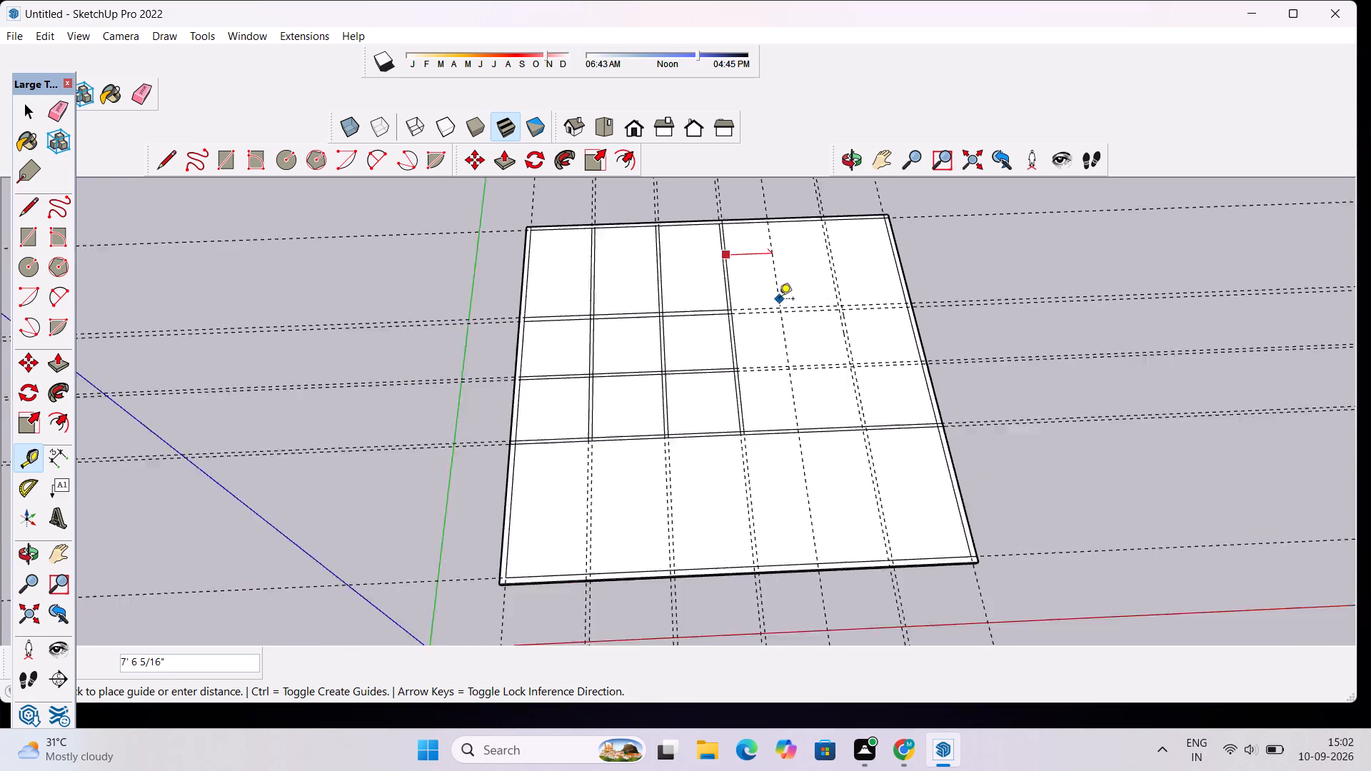
scroll(779, 300, up, 3)
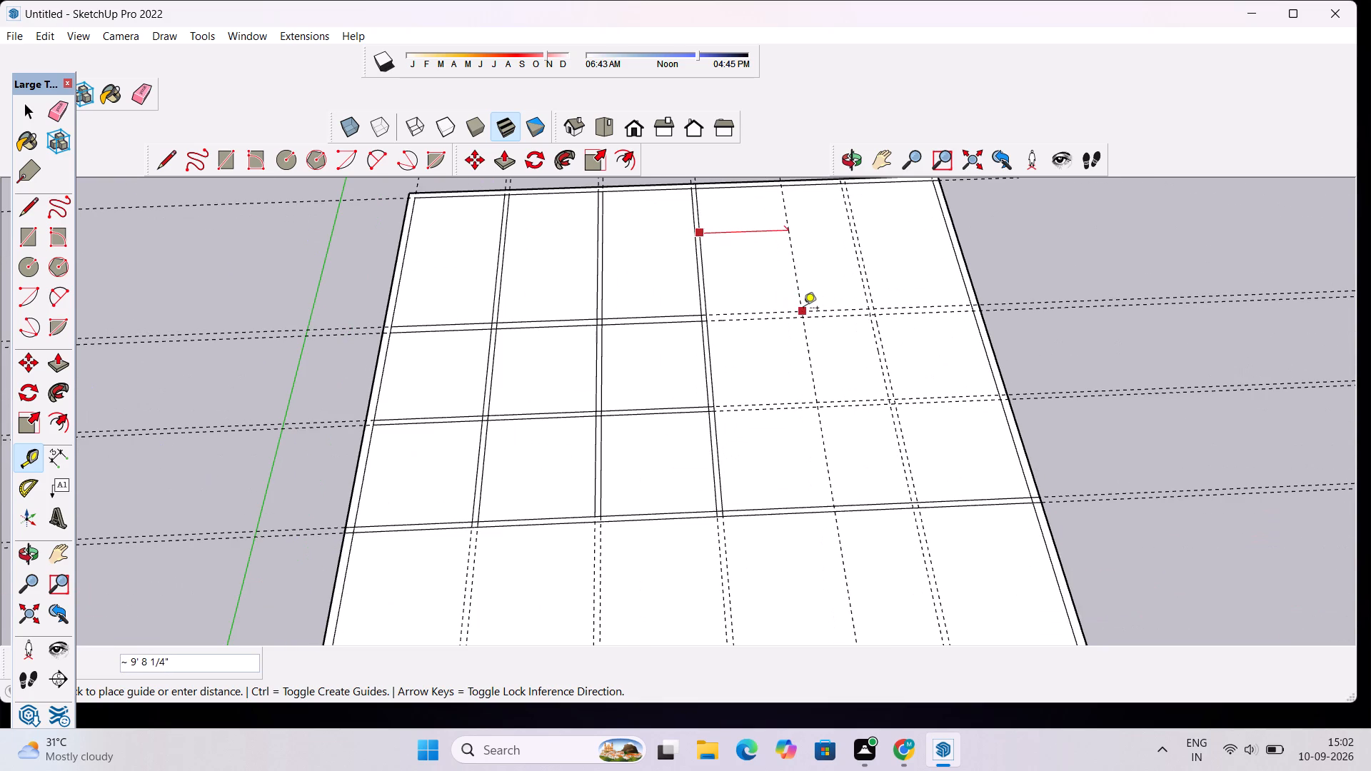
scroll(804, 309, down, 2)
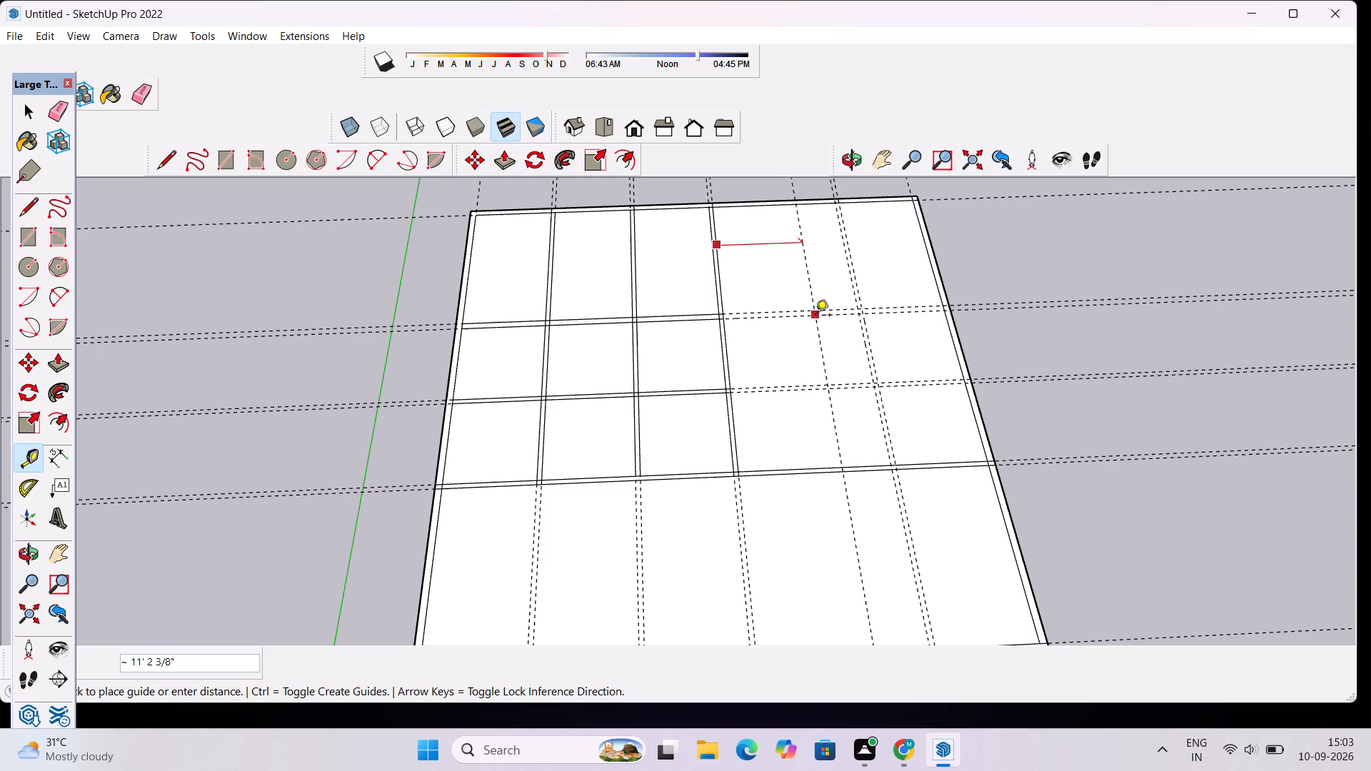
text(10)
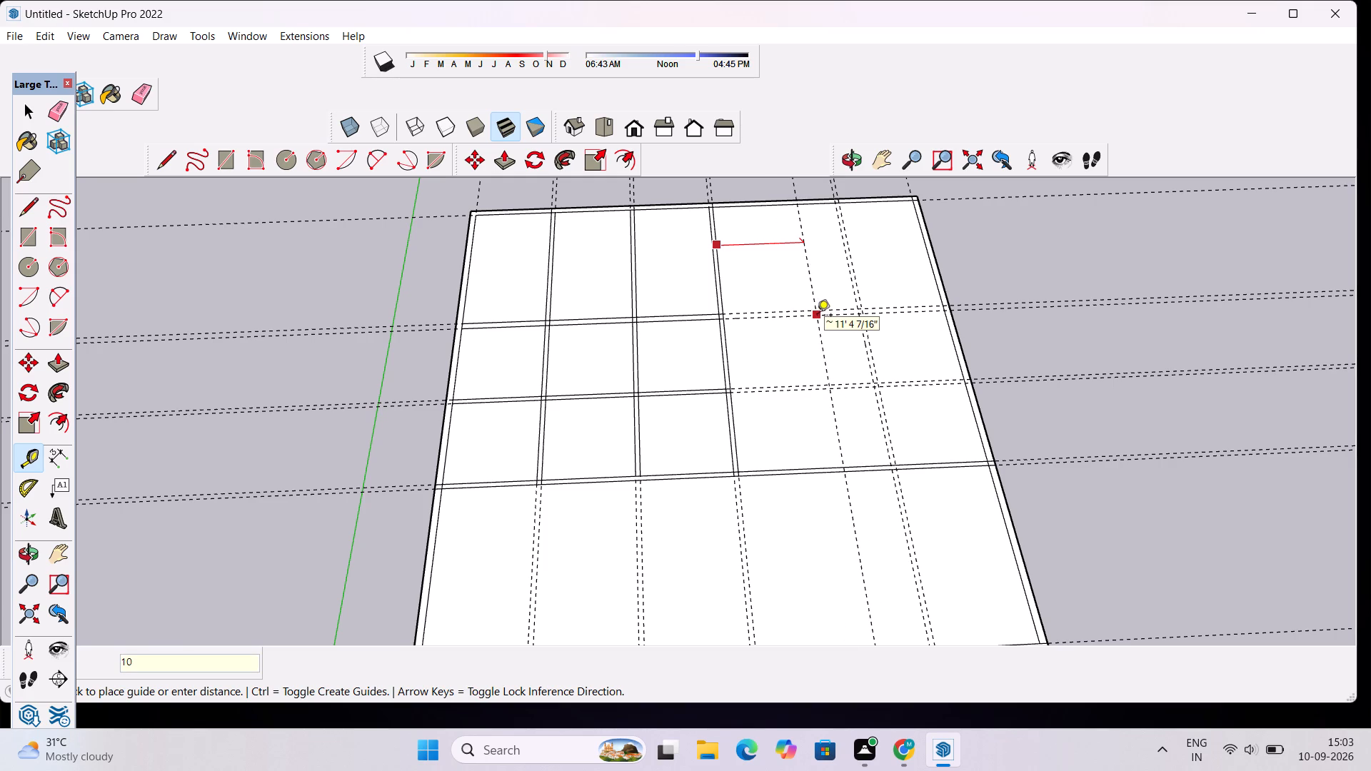
key(apostrophe)
key(Return)
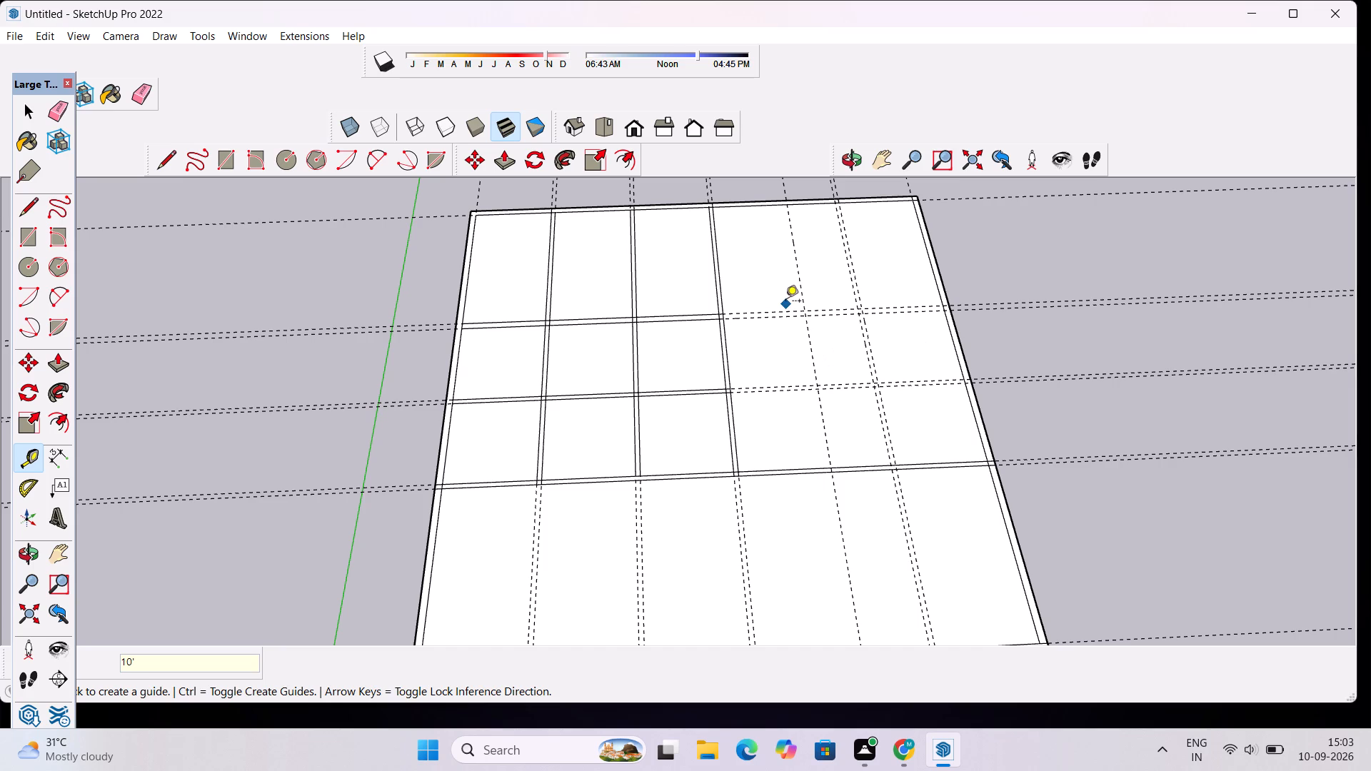
Place a second guide 9" from the new 10' guide, toward the green axis.
scroll(798, 272, up, 7)
click(799, 273)
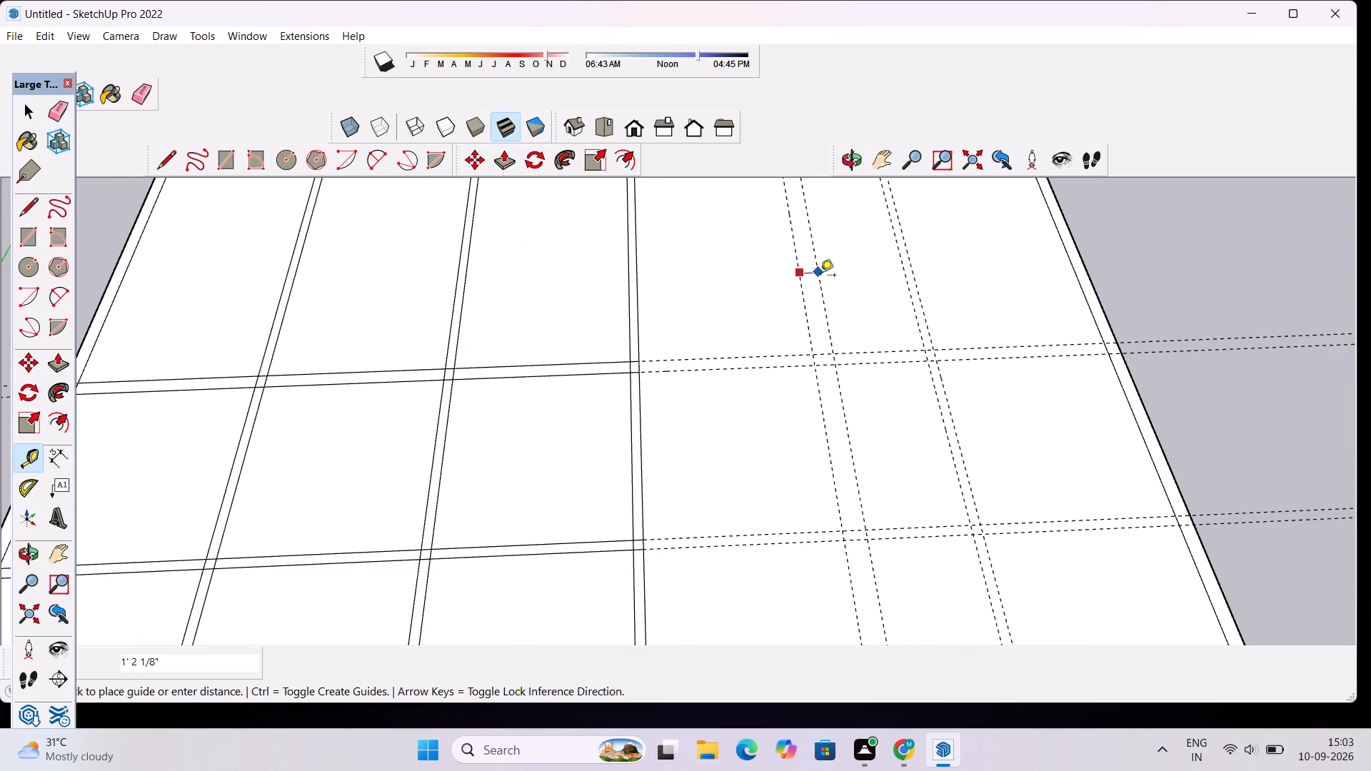
key(6)
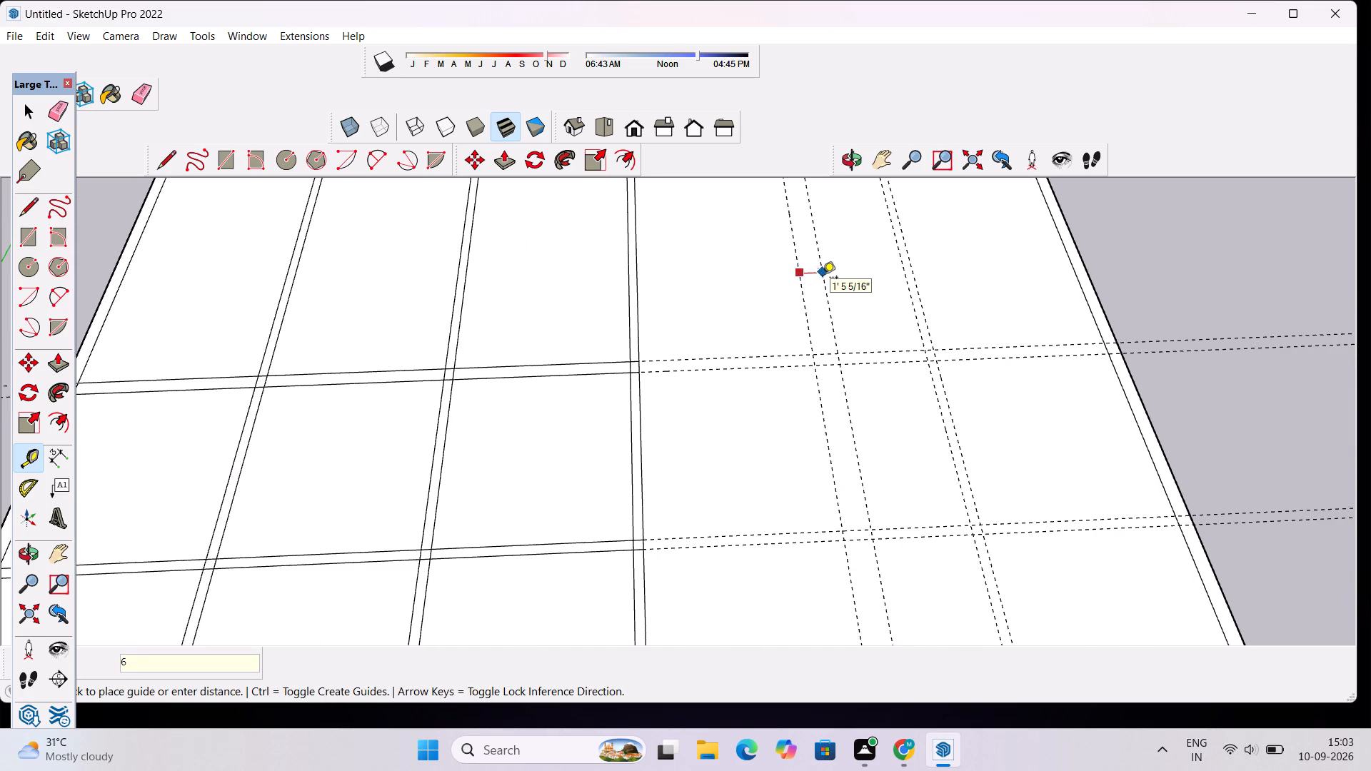
key(shift+quotedbl)
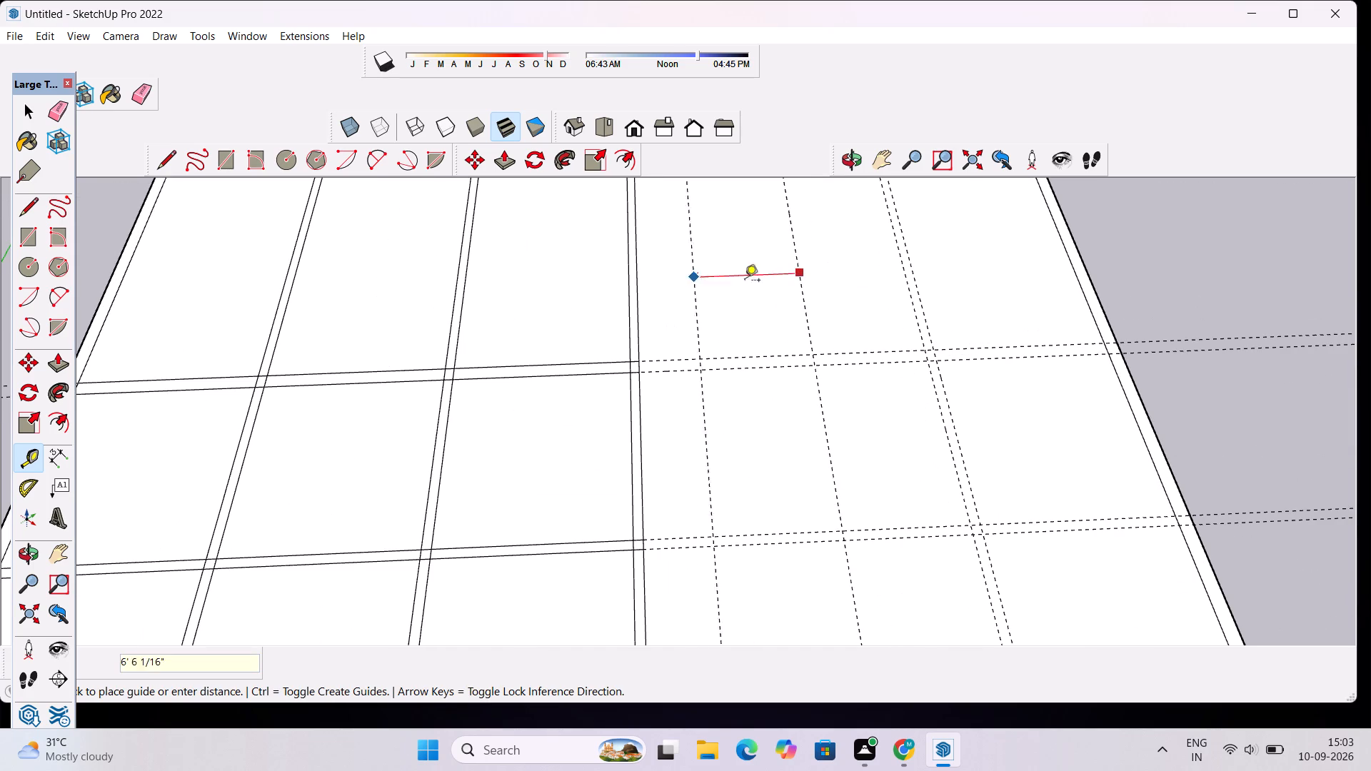
text(9")
key(Return)
scroll(774, 276, down, 7)
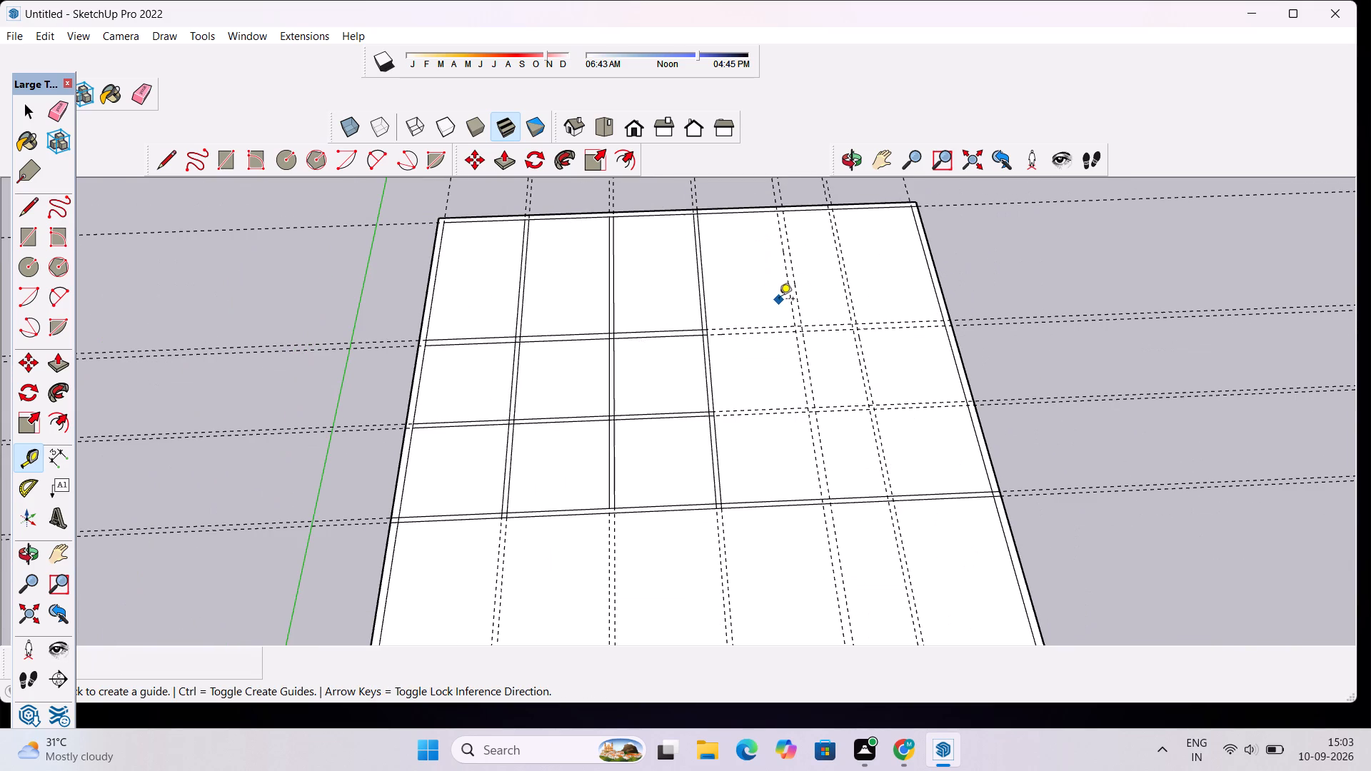
Trace a 39' 8 5/16" line along the new guide farther from the green axis, from the far inner wall line to the full-width partition.
key(space)
key(l)
scroll(782, 215, up, 5)
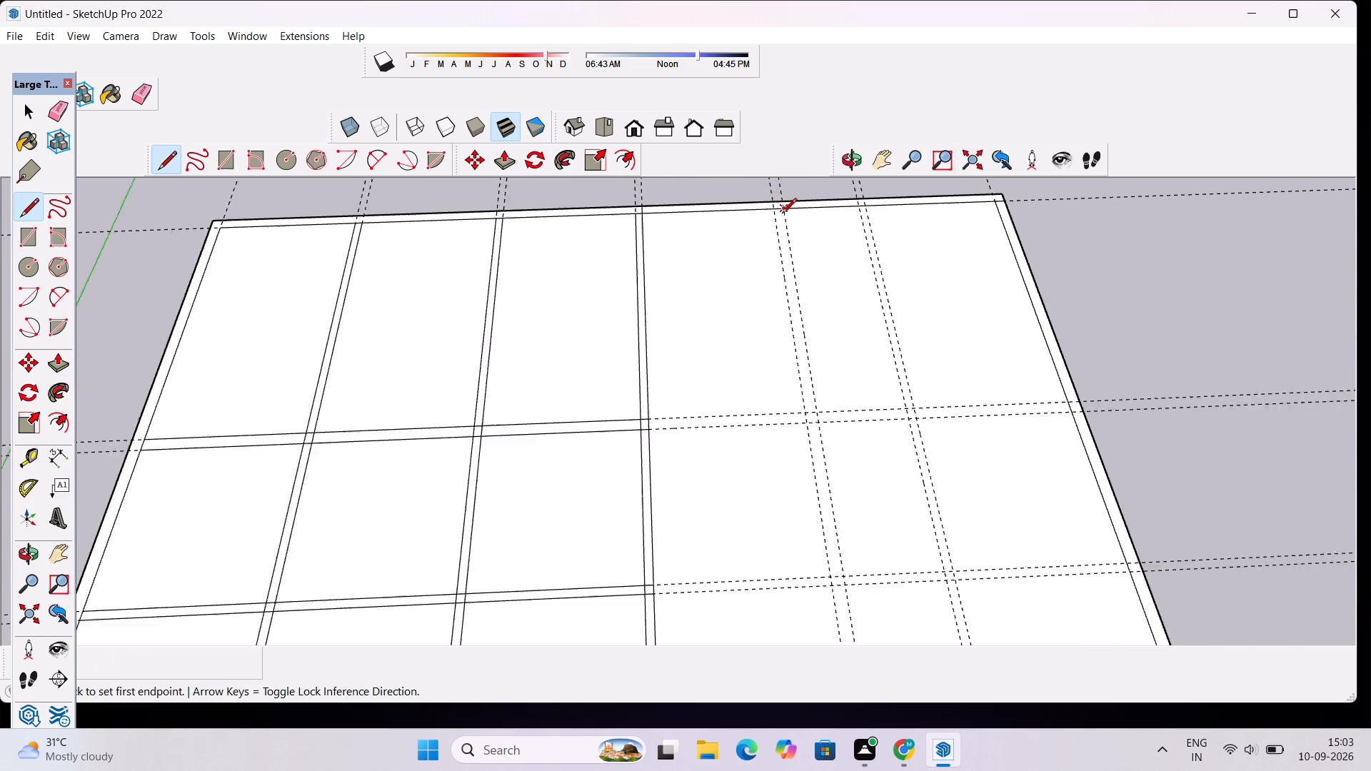
scroll(782, 214, up, 6)
click(785, 207)
scroll(800, 252, down, 7)
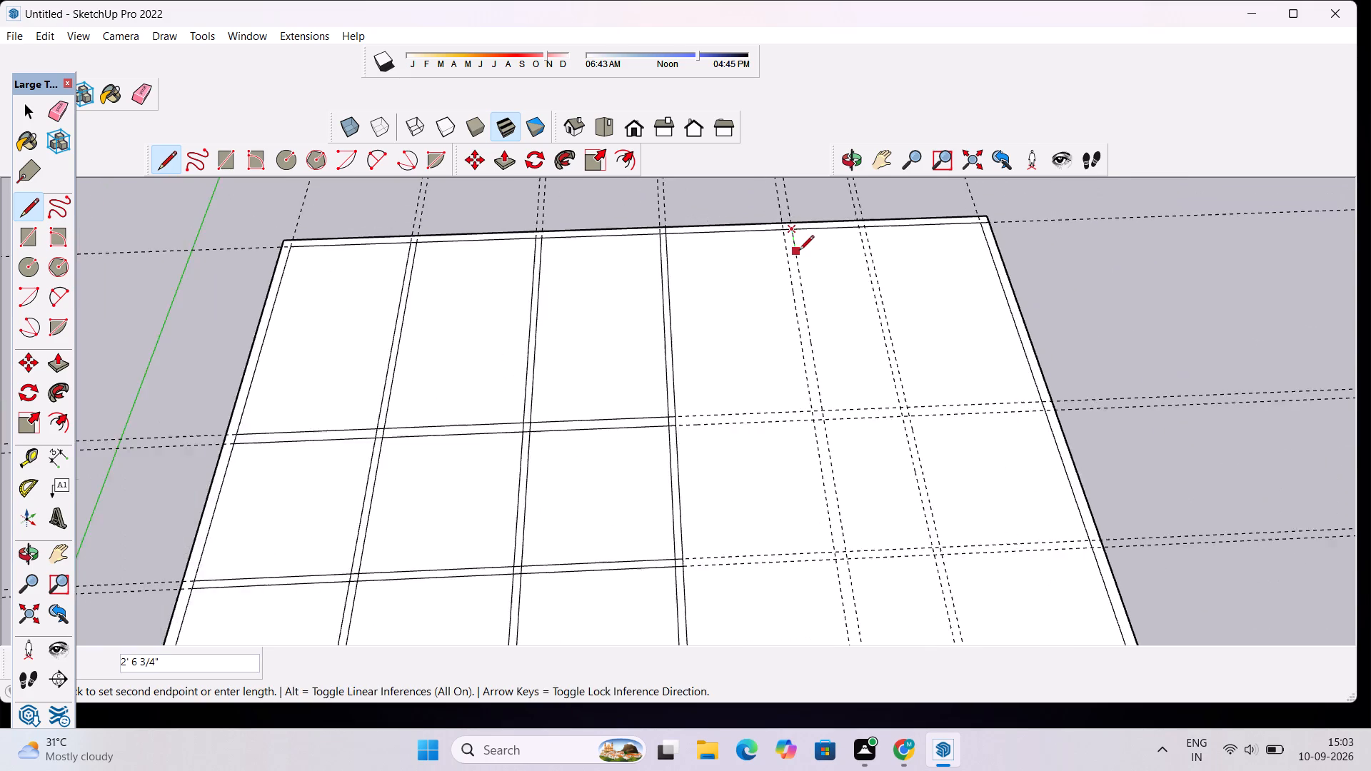
scroll(799, 251, down, 7)
scroll(835, 483, up, 11)
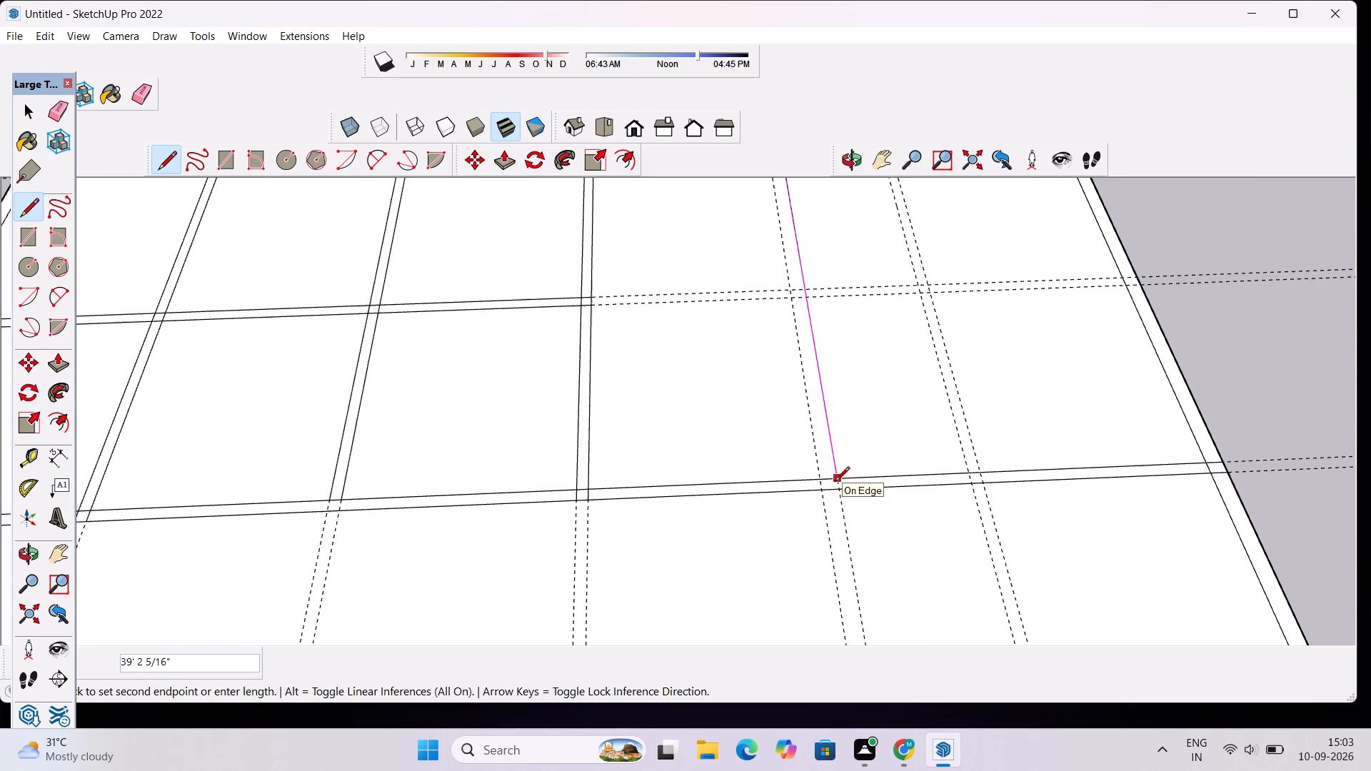
click(839, 490)
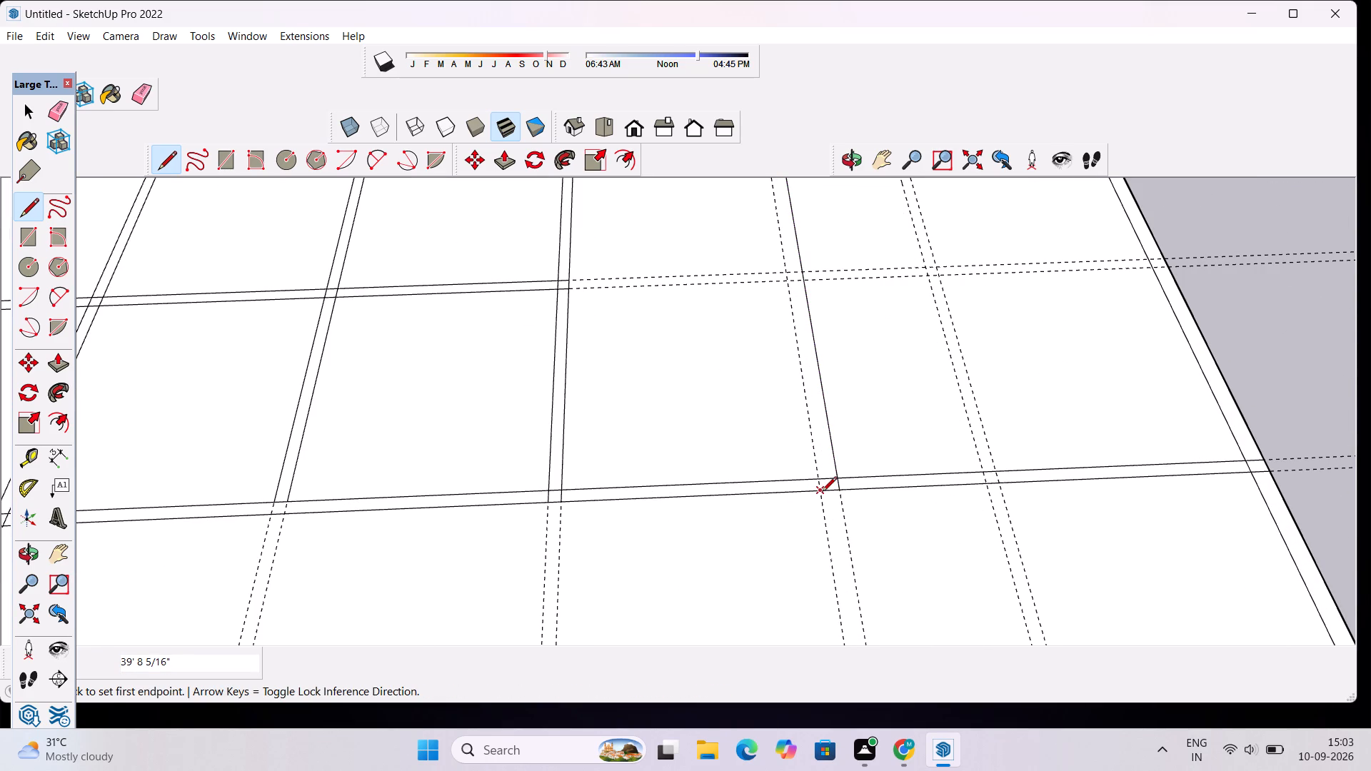
Trace the matching 39' 8 5/16" line along the paired 9" guide, from the full-width partition back to the far inner wall line.
click(822, 493)
scroll(825, 467, down, 10)
scroll(824, 467, up, 1)
scroll(824, 467, down, 4)
scroll(778, 234, up, 6)
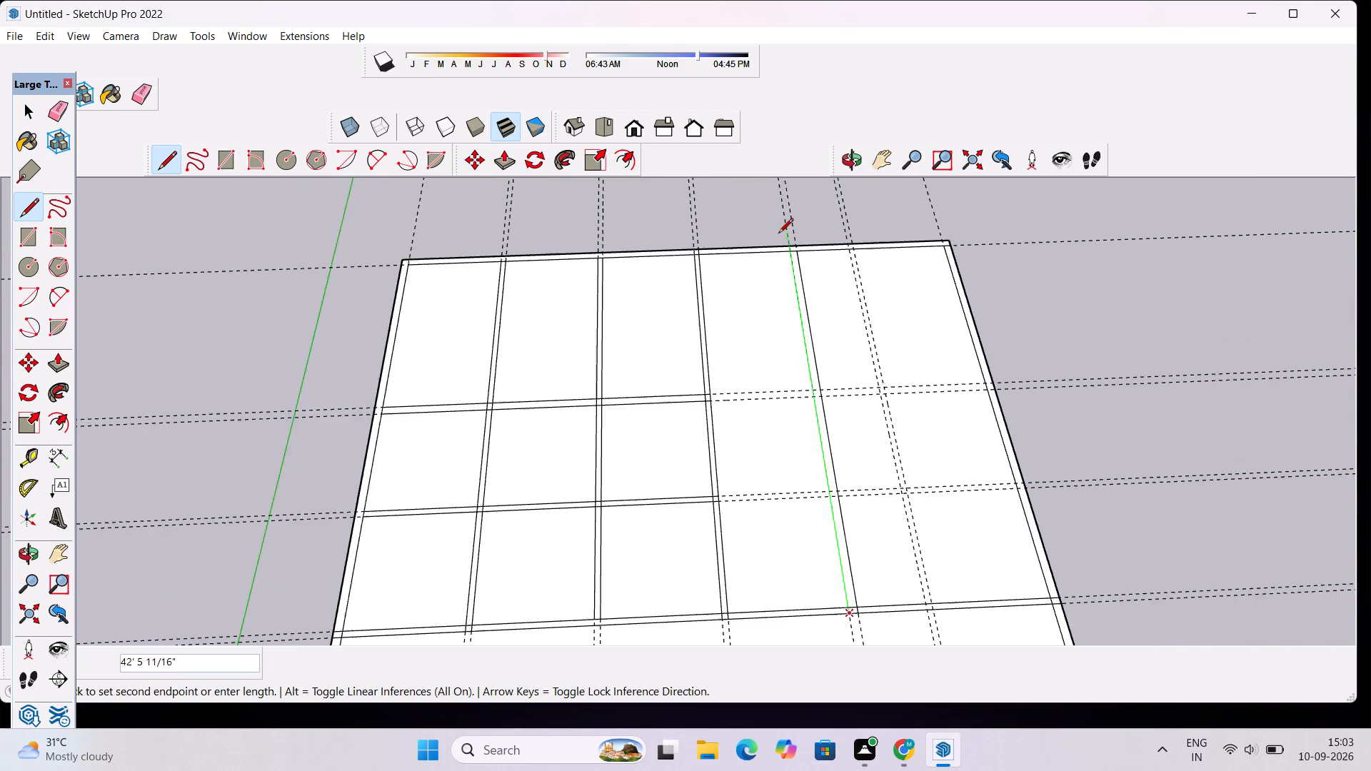
scroll(778, 234, up, 9)
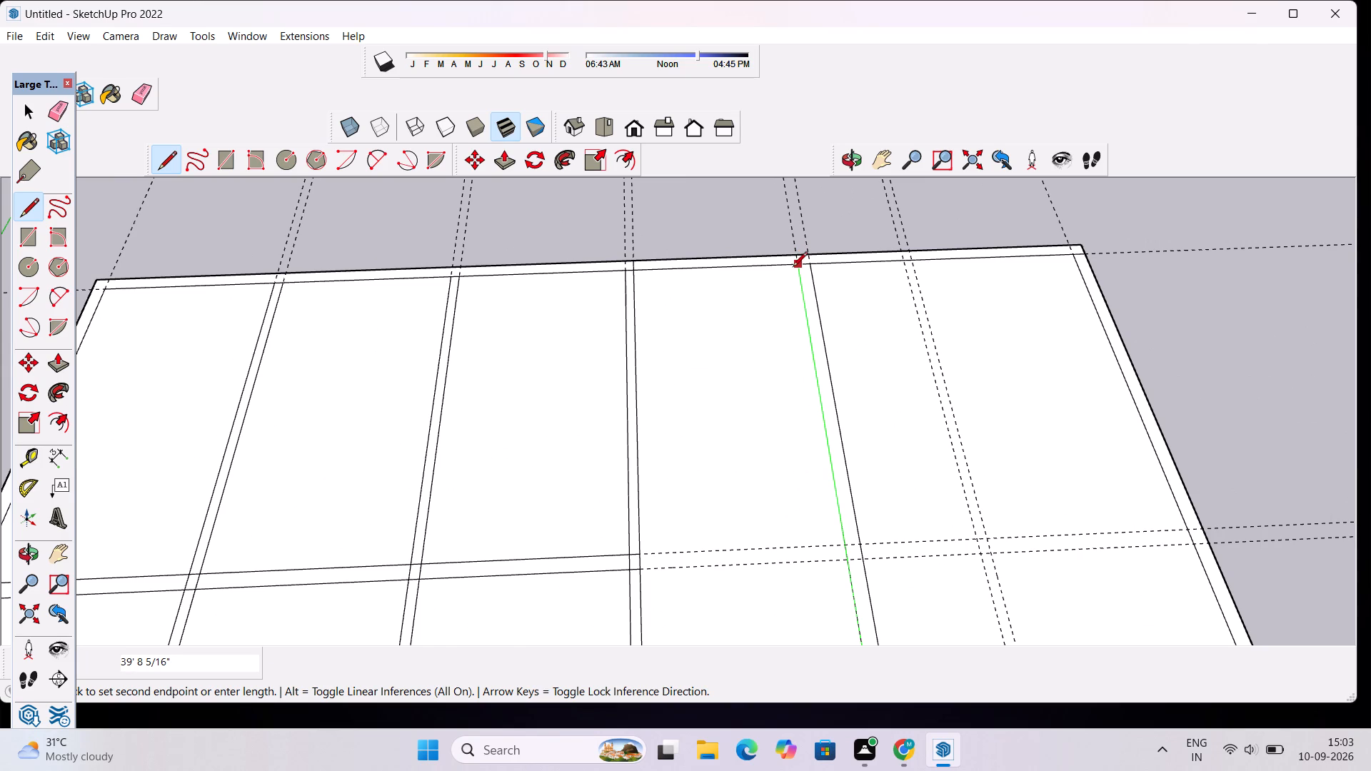
click(793, 268)
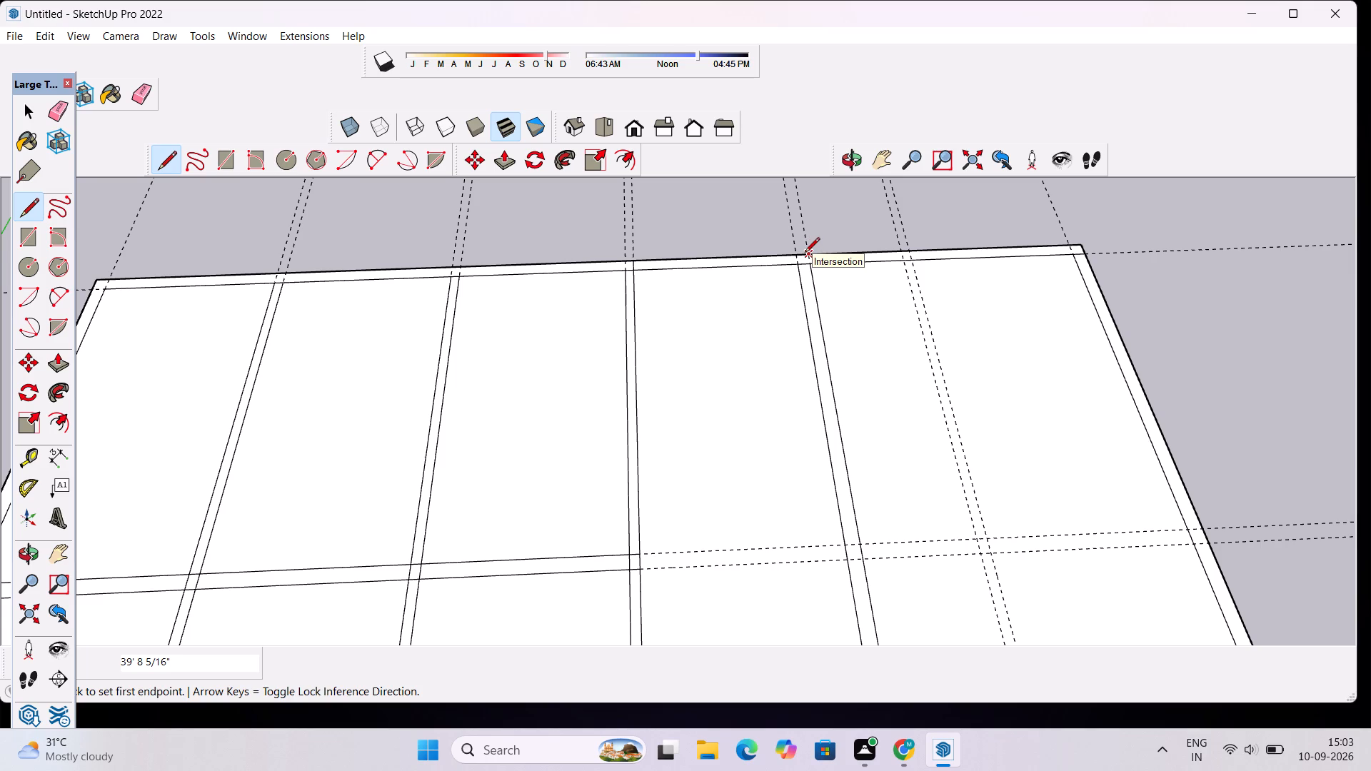
Extend both lines of the cross partition nearest the full-width partition by 10' 9", joining the third partition to the new partition's outer face.
scroll(804, 253, down, 8)
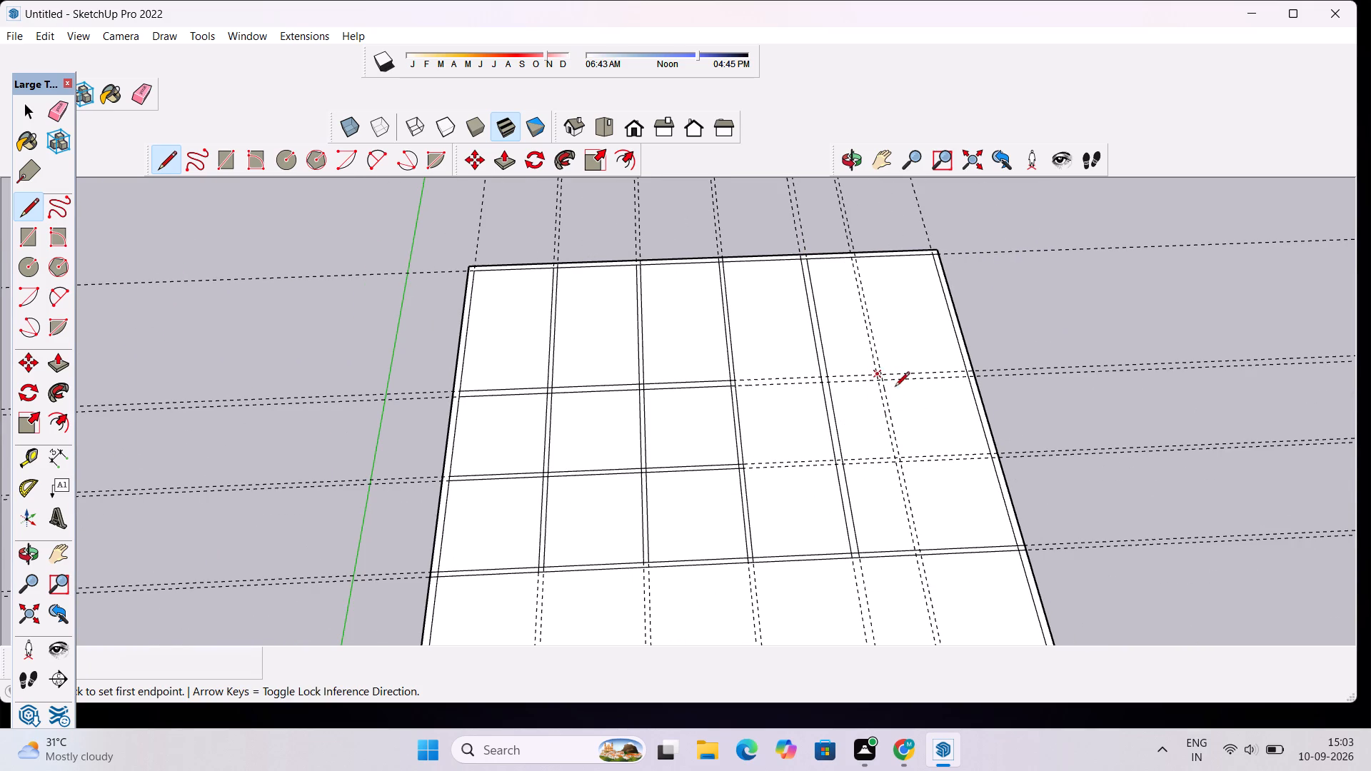
scroll(796, 329, down, 4)
scroll(815, 391, up, 7)
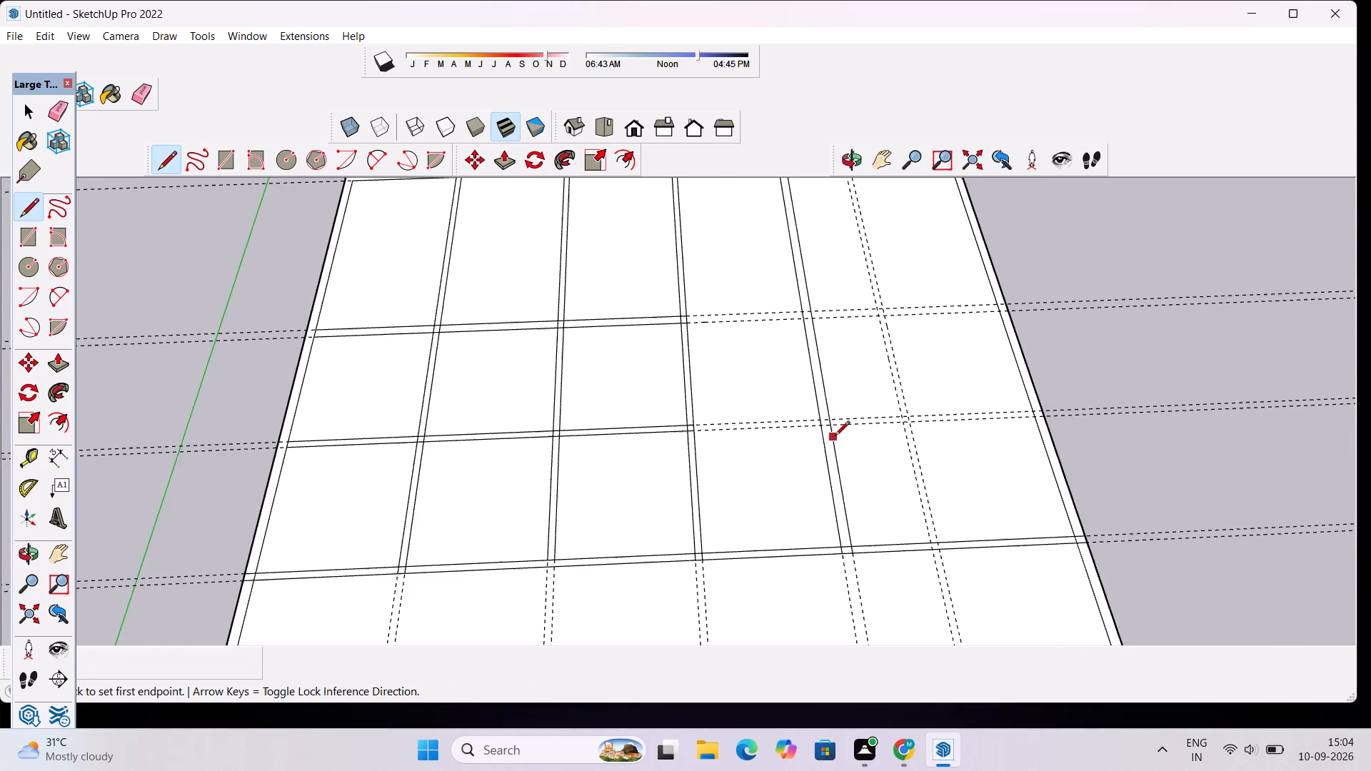
scroll(835, 437, up, 10)
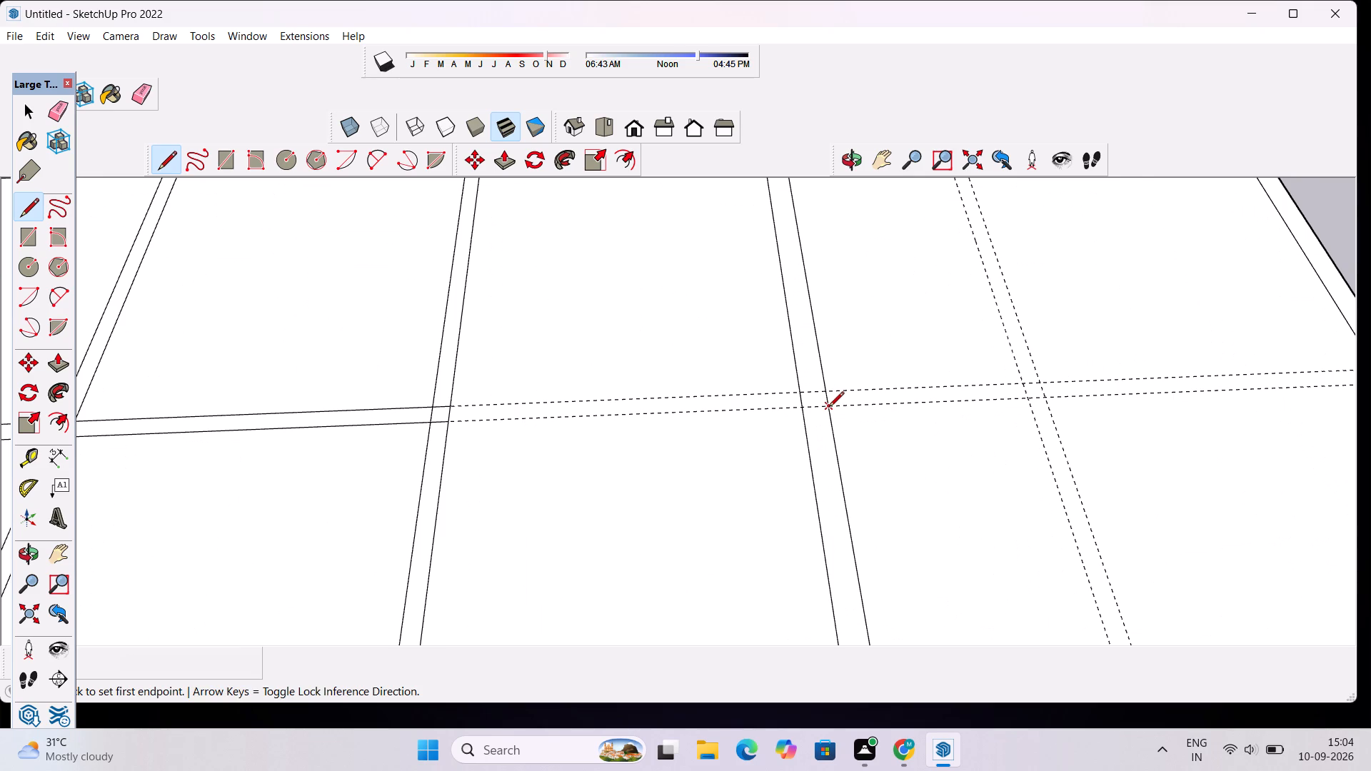
click(829, 408)
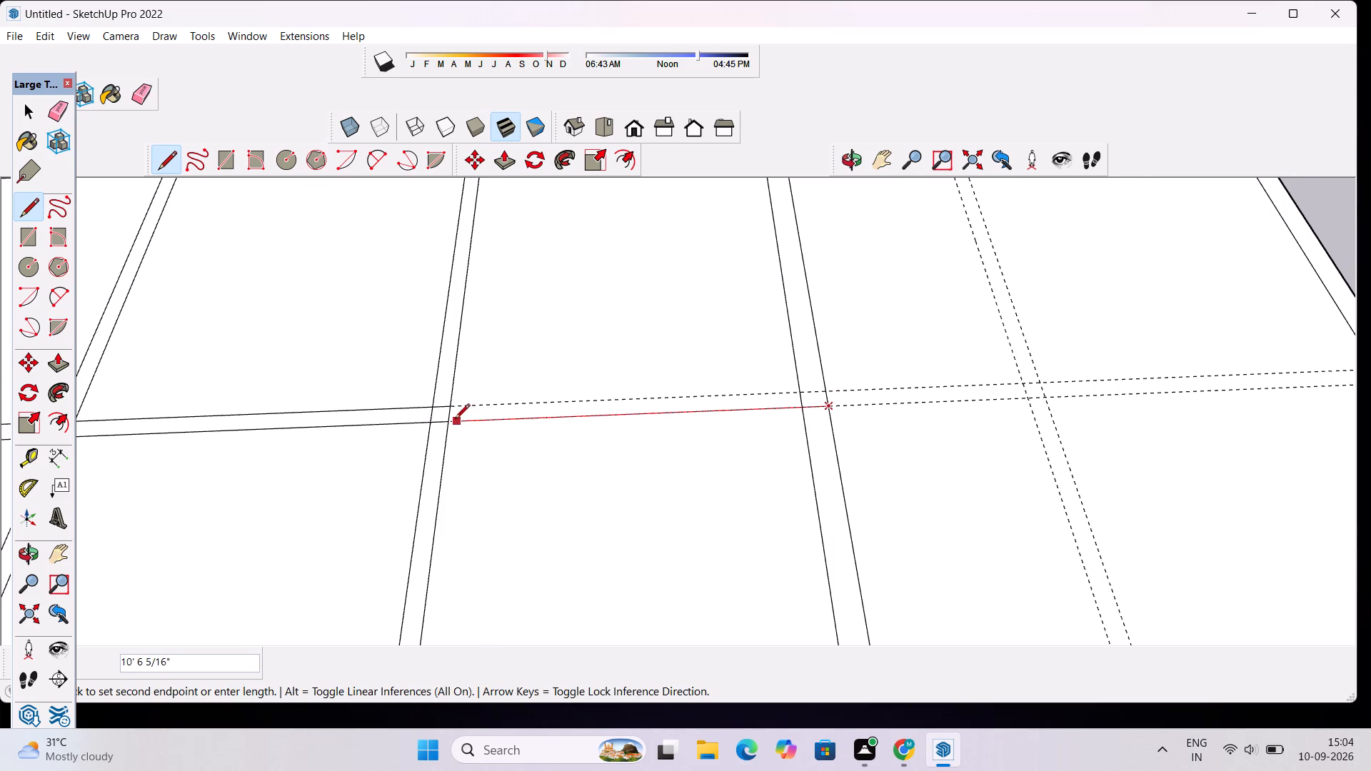
click(448, 420)
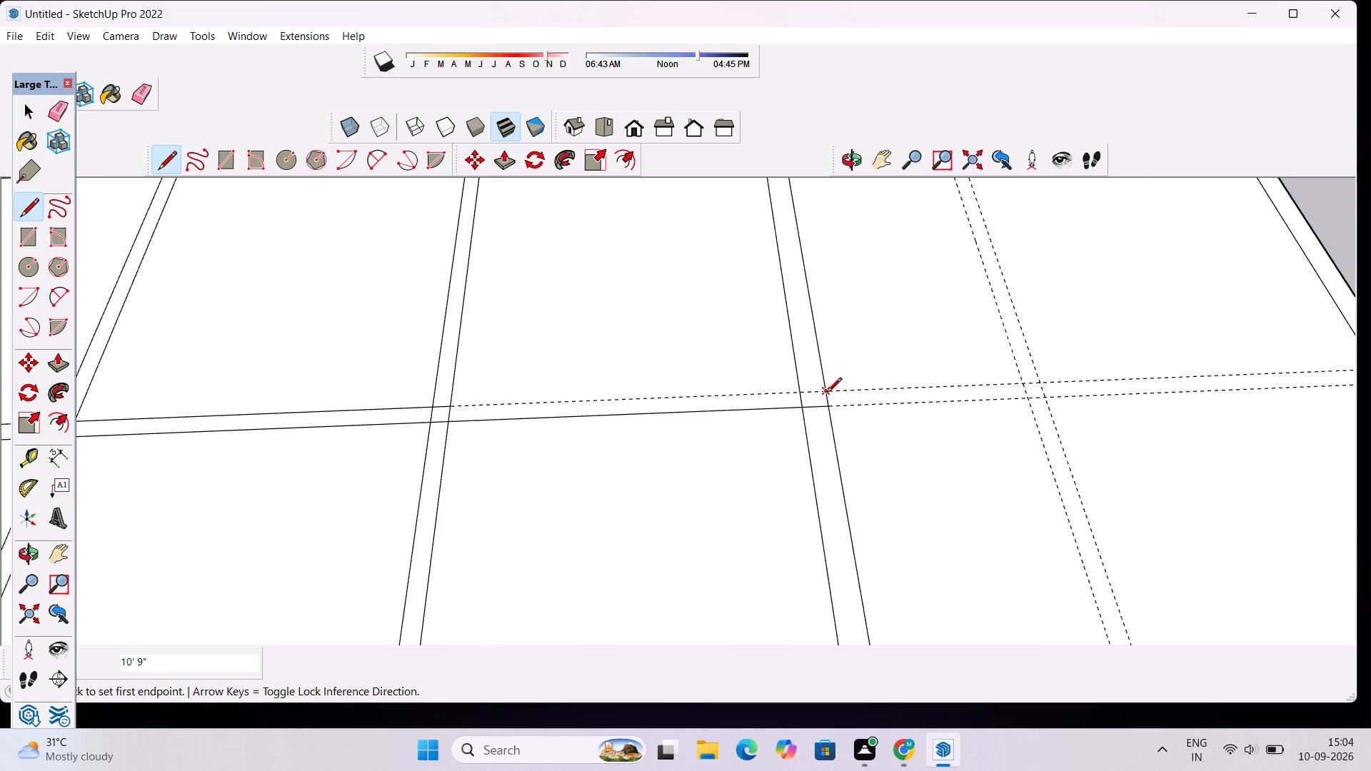
click(827, 393)
click(456, 408)
Extend both lines of the cross partition nearest the far wall by 10' 9", joining the third partition to the new partition's outer face.
scroll(454, 405, down, 7)
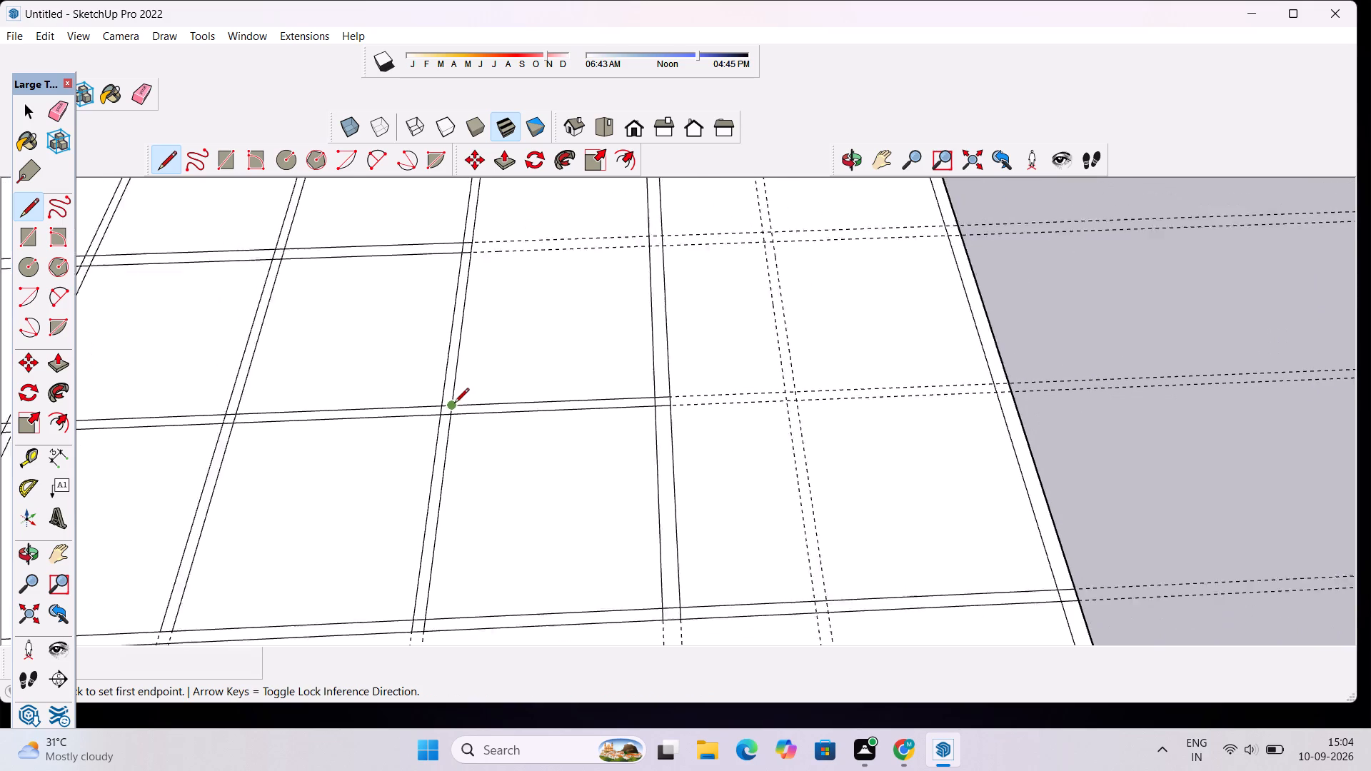
scroll(454, 404, down, 2)
scroll(550, 251, down, 8)
scroll(566, 228, up, 11)
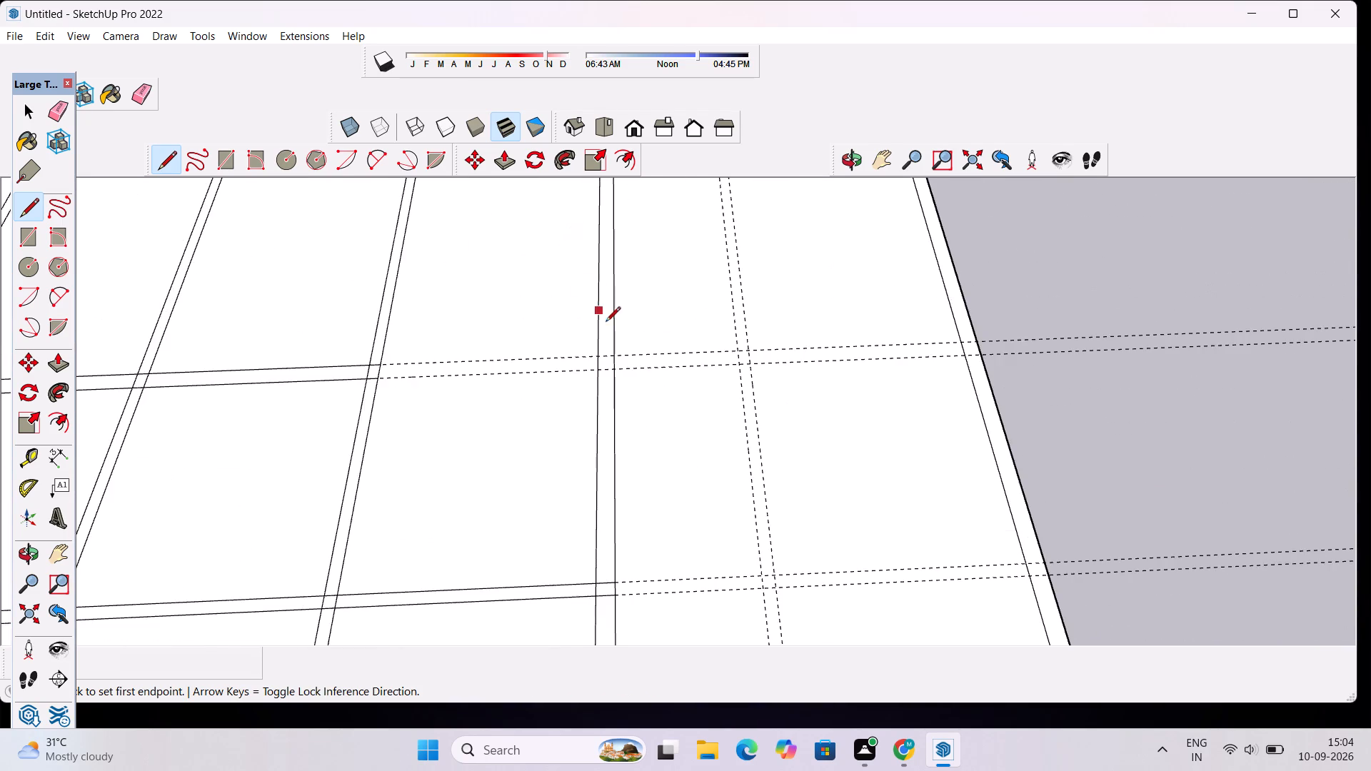
scroll(606, 323, up, 4)
click(616, 395)
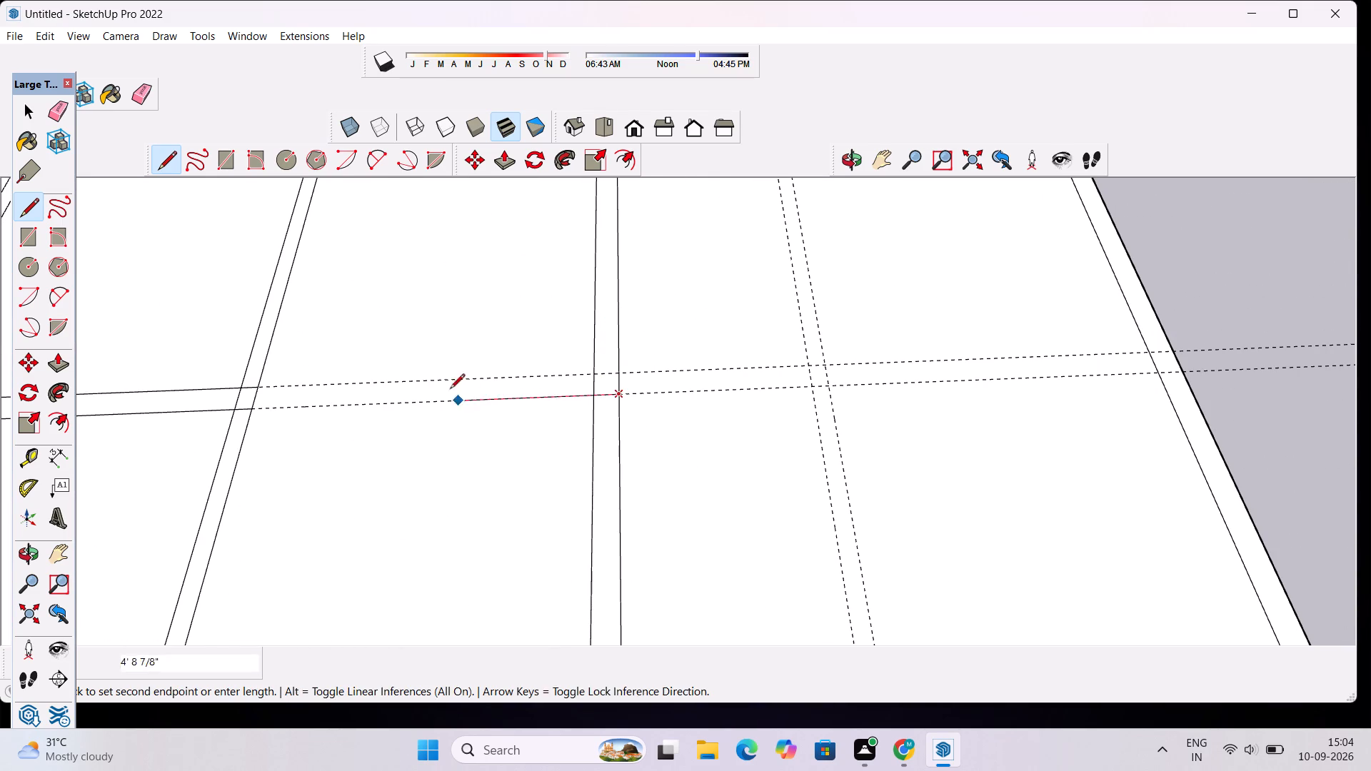
click(252, 408)
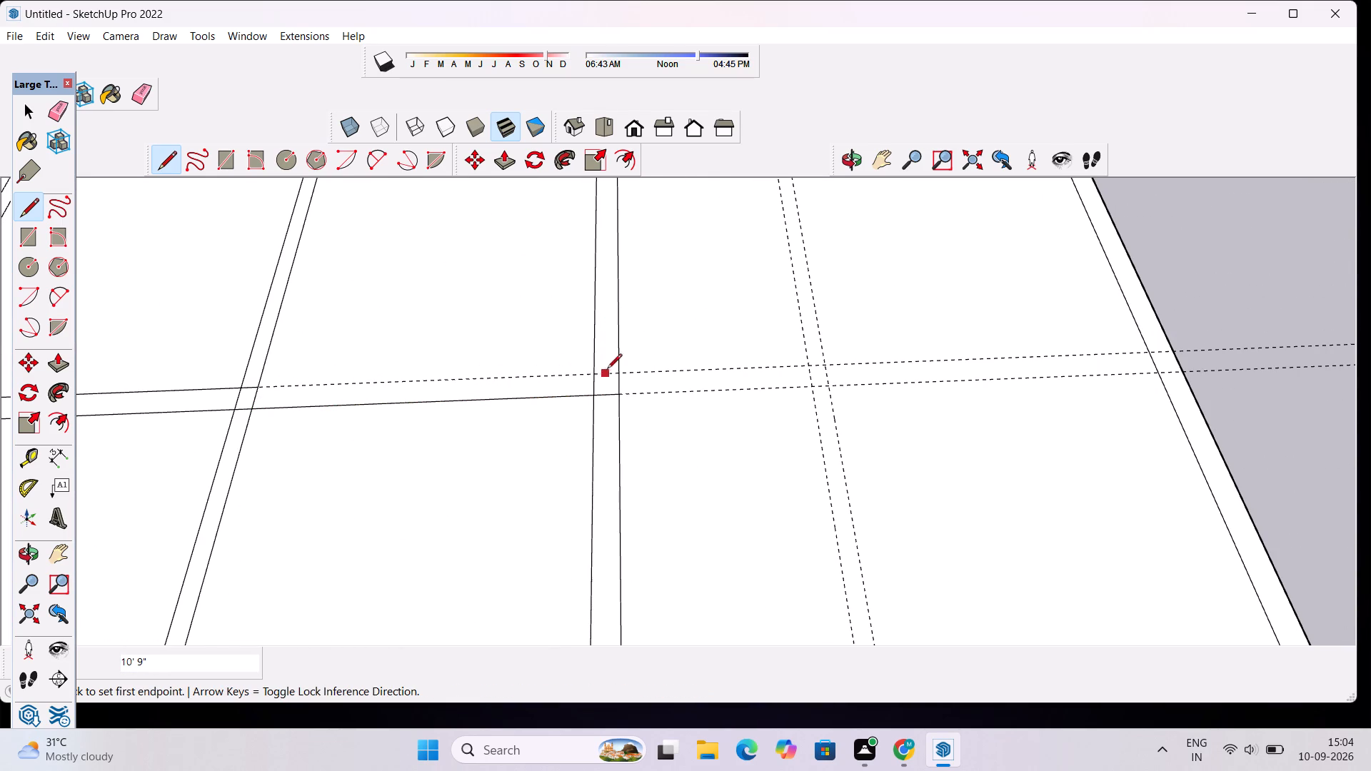
click(618, 375)
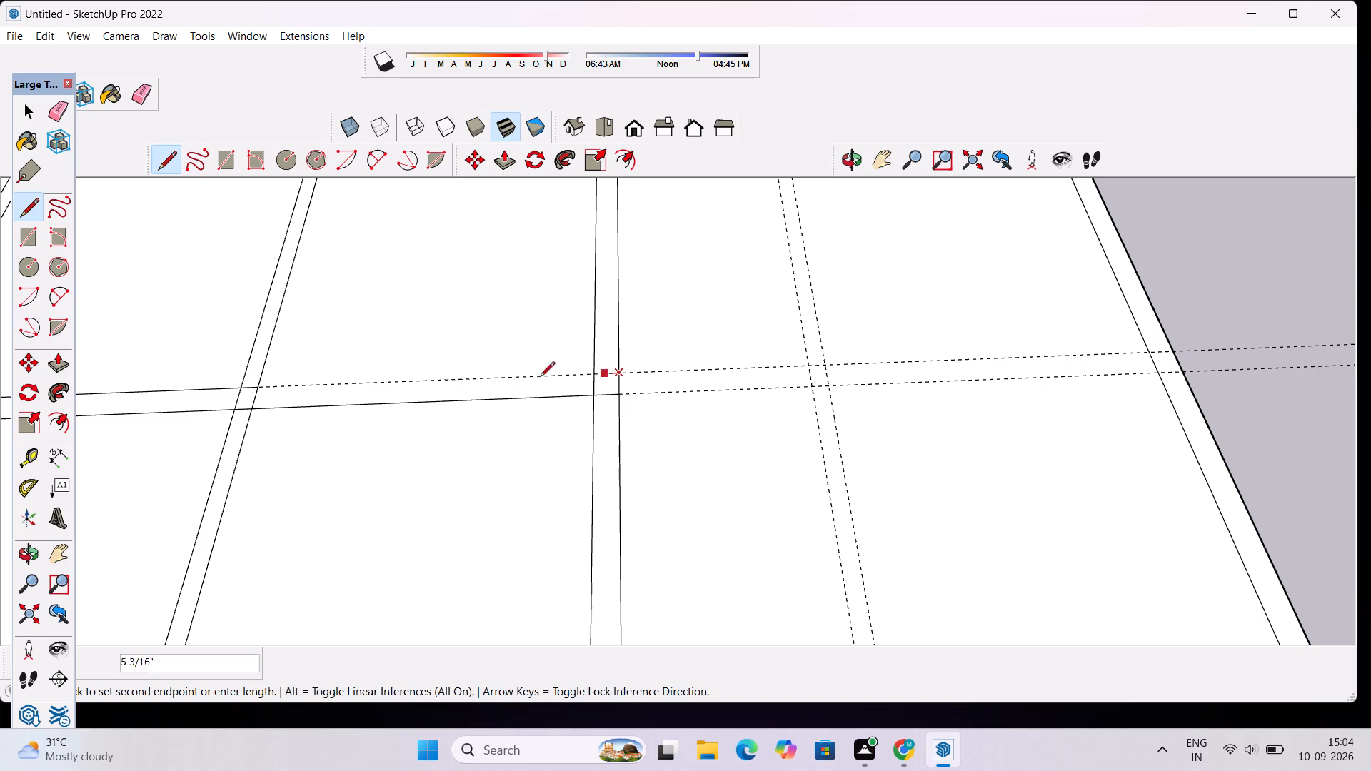
click(257, 386)
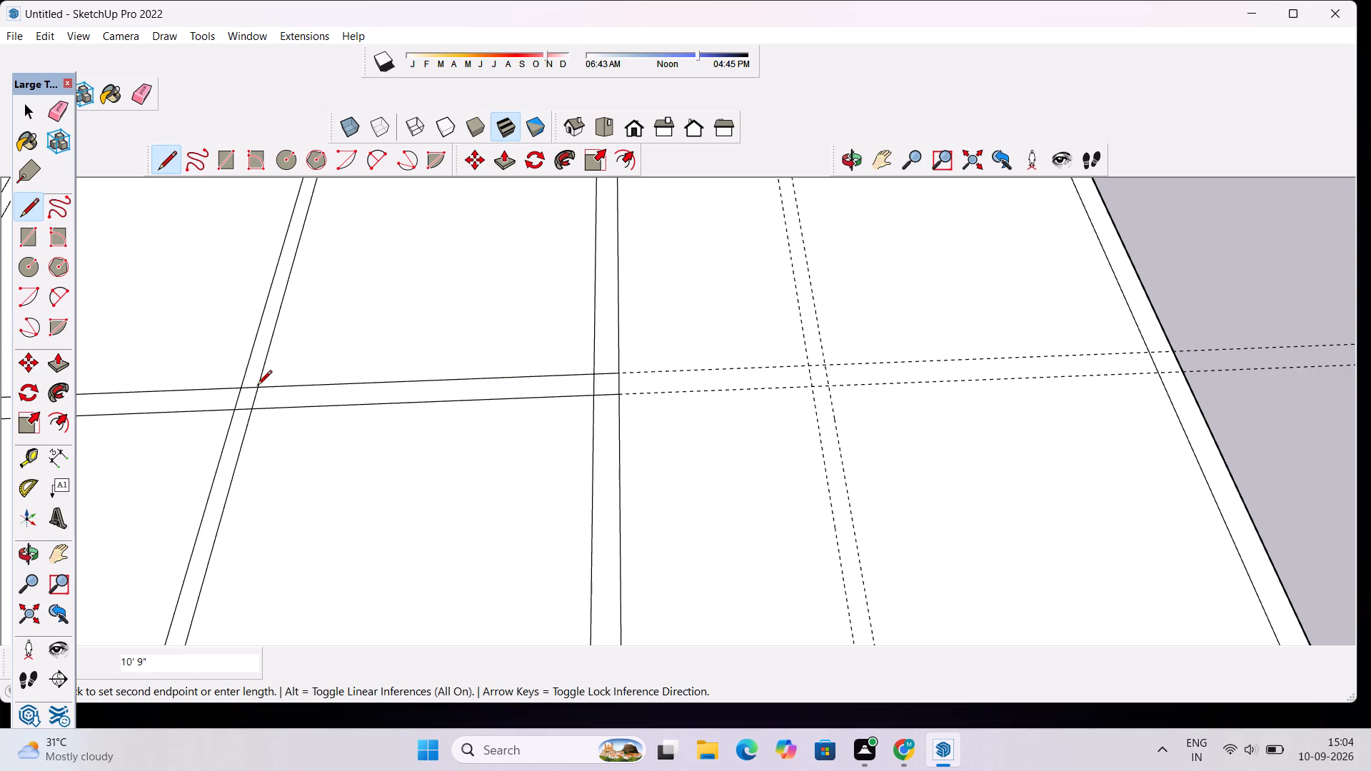
Erase all the construction guides running along and across the slab.
scroll(257, 386, down, 13)
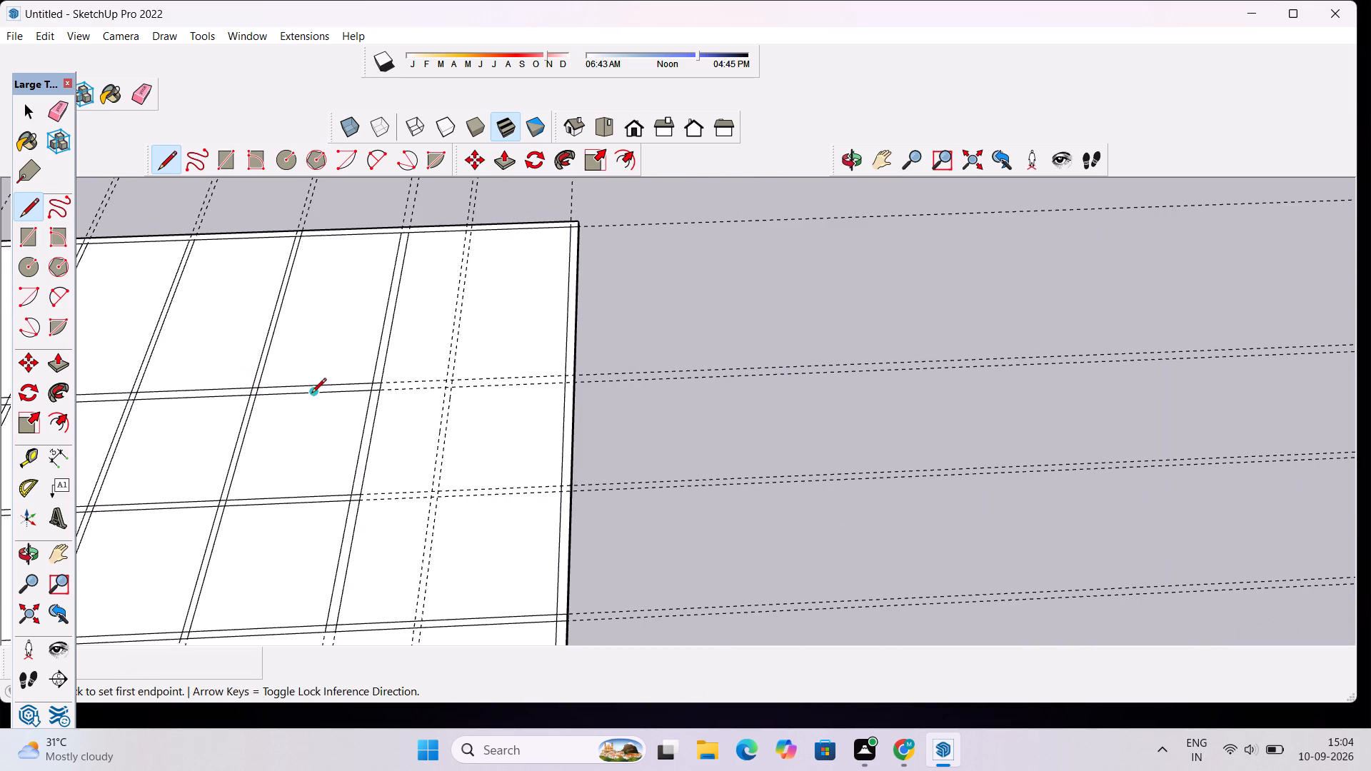
scroll(315, 393, down, 16)
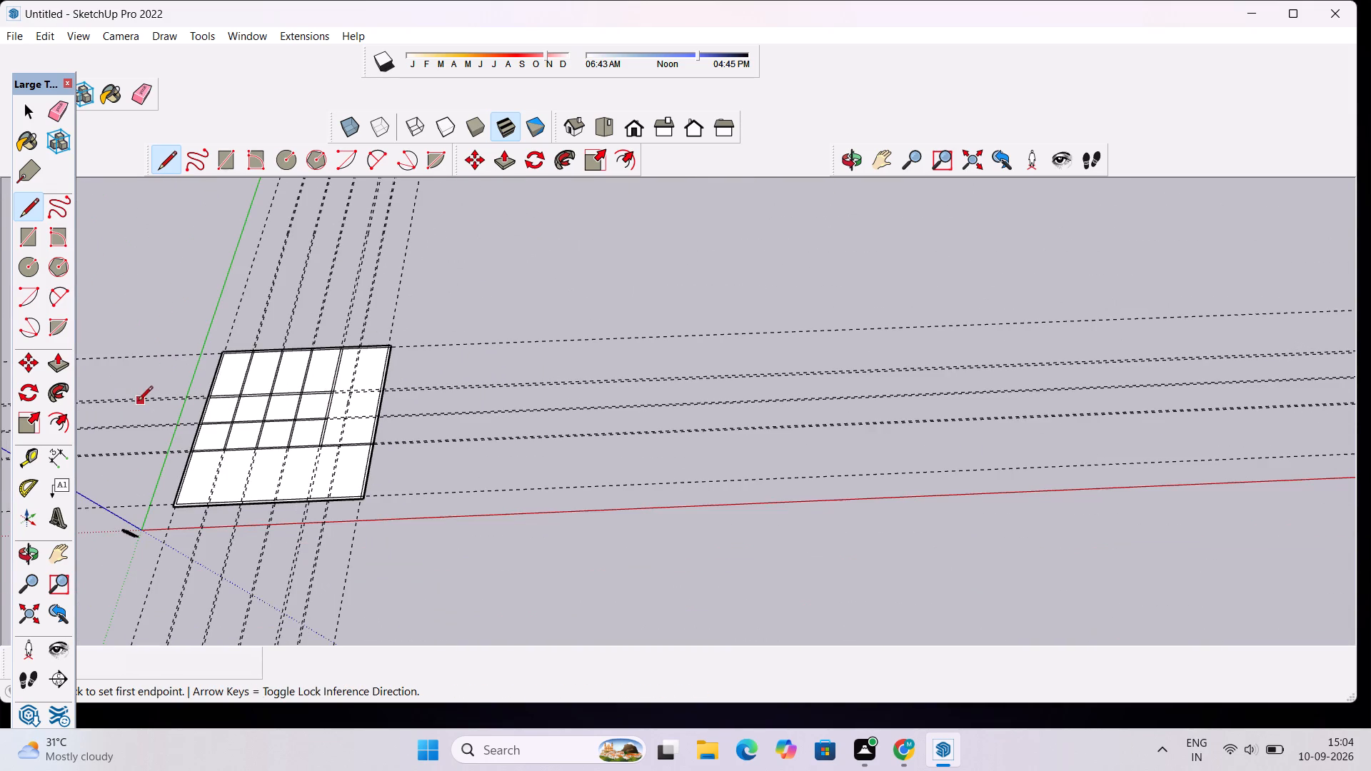
scroll(131, 399, up, 14)
key(space)
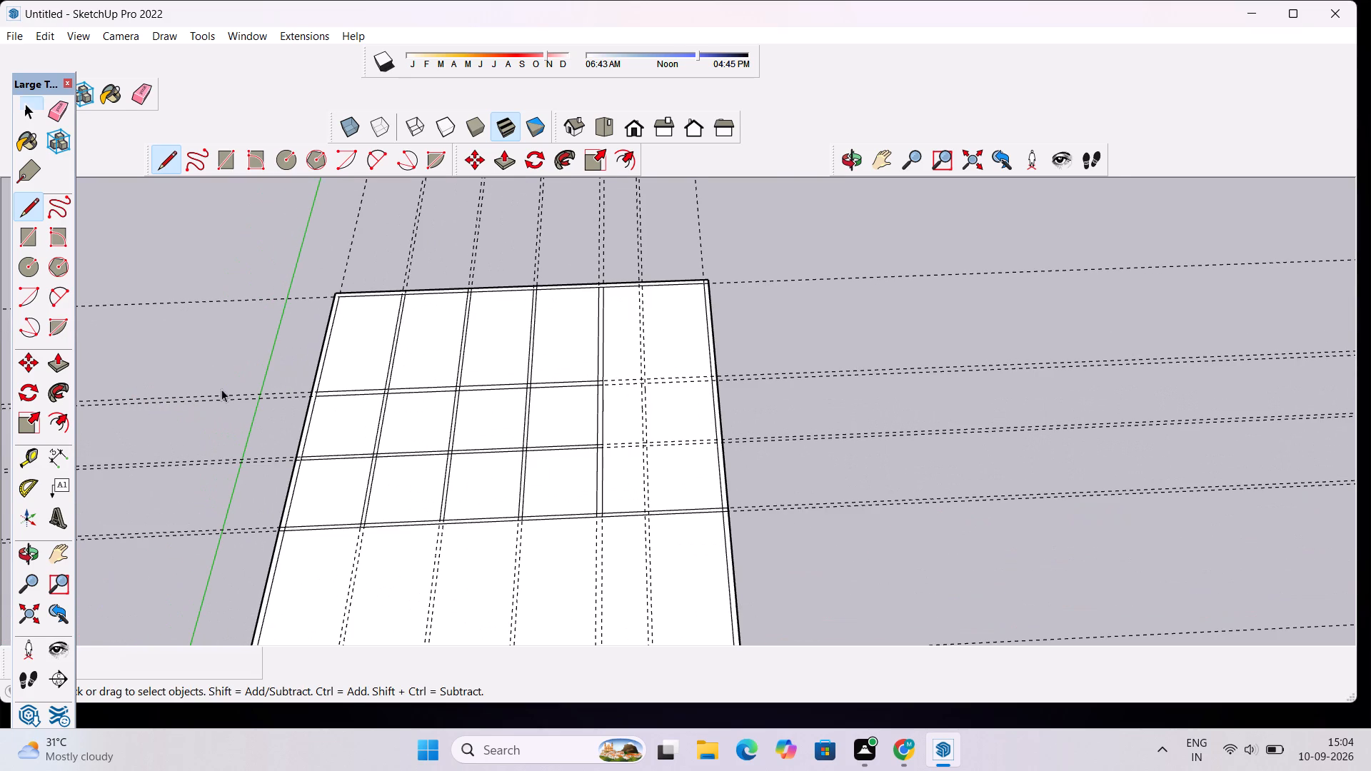
key(e)
drag(715, 231, 500, 260)
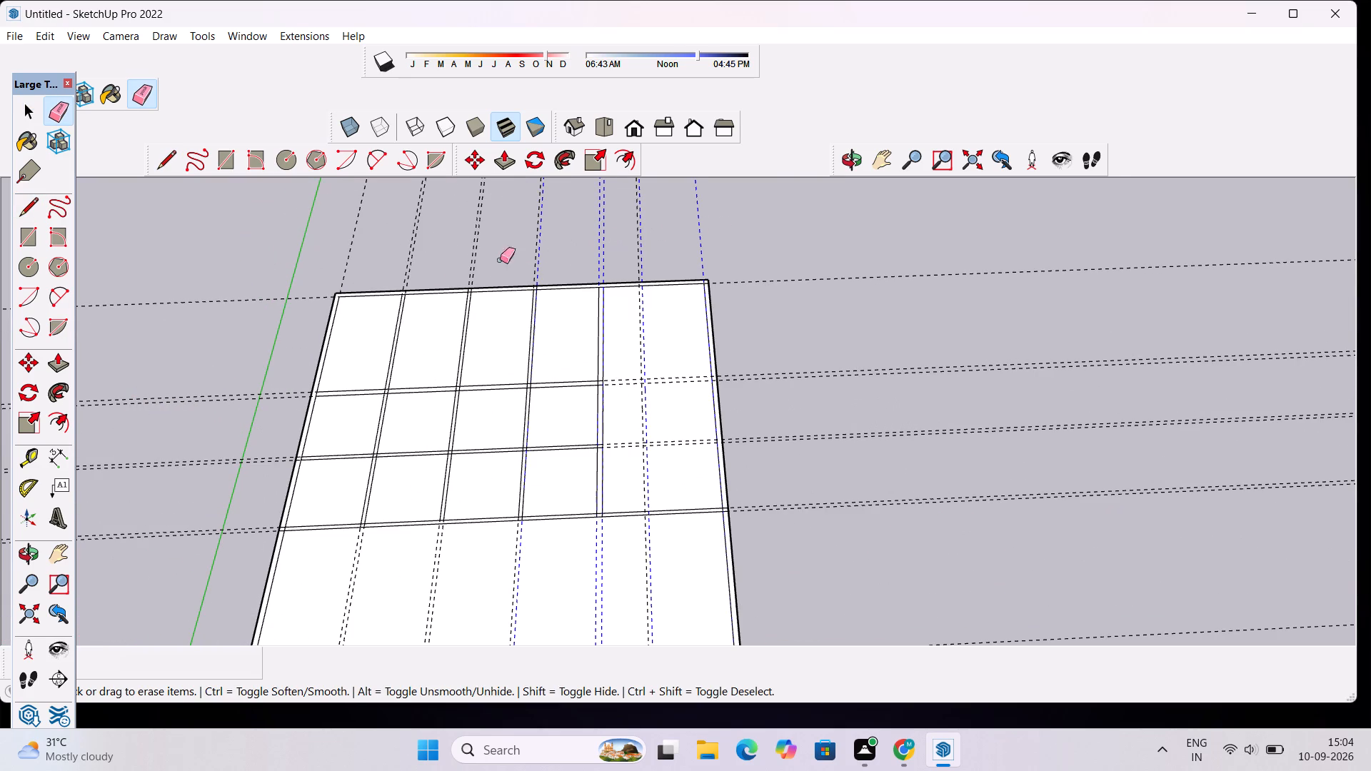
drag(500, 260, 309, 258)
drag(316, 258, 493, 241)
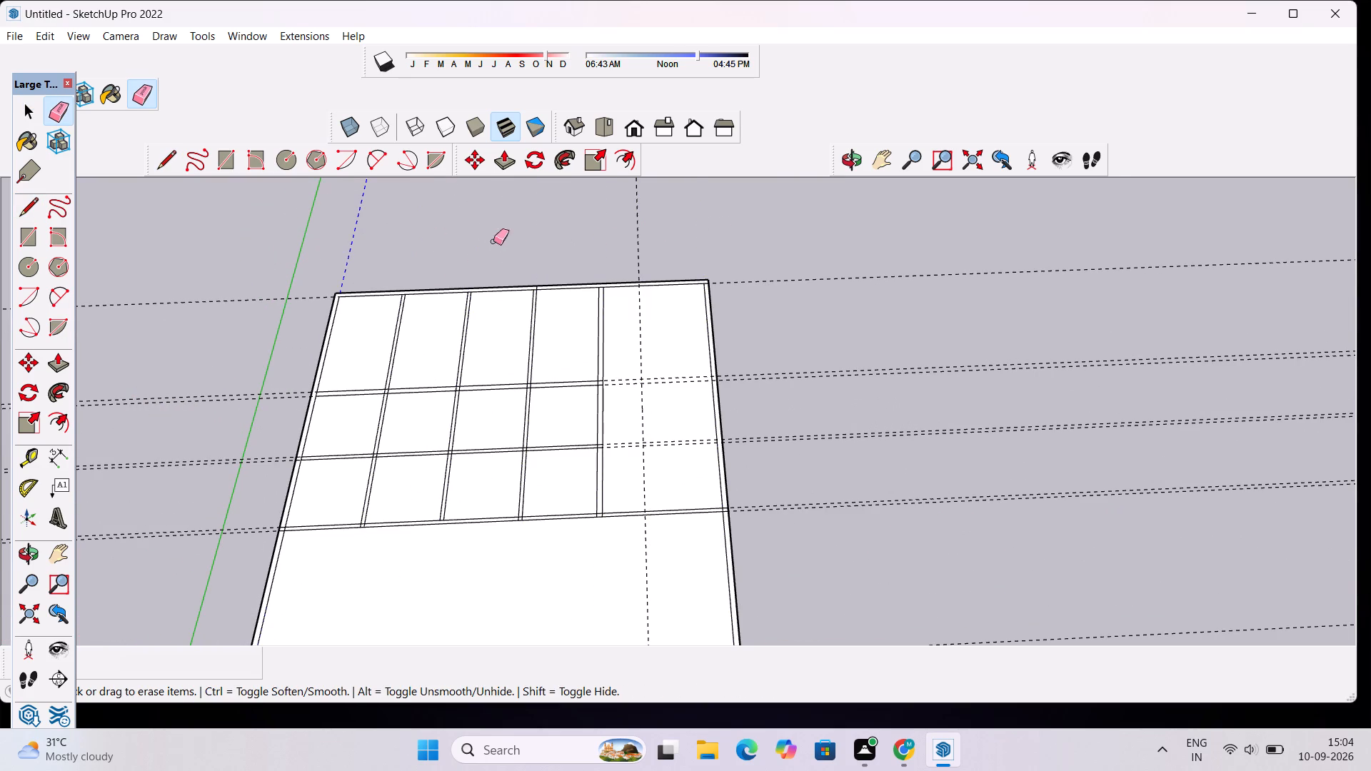
drag(493, 241, 639, 237)
drag(973, 251, 983, 474)
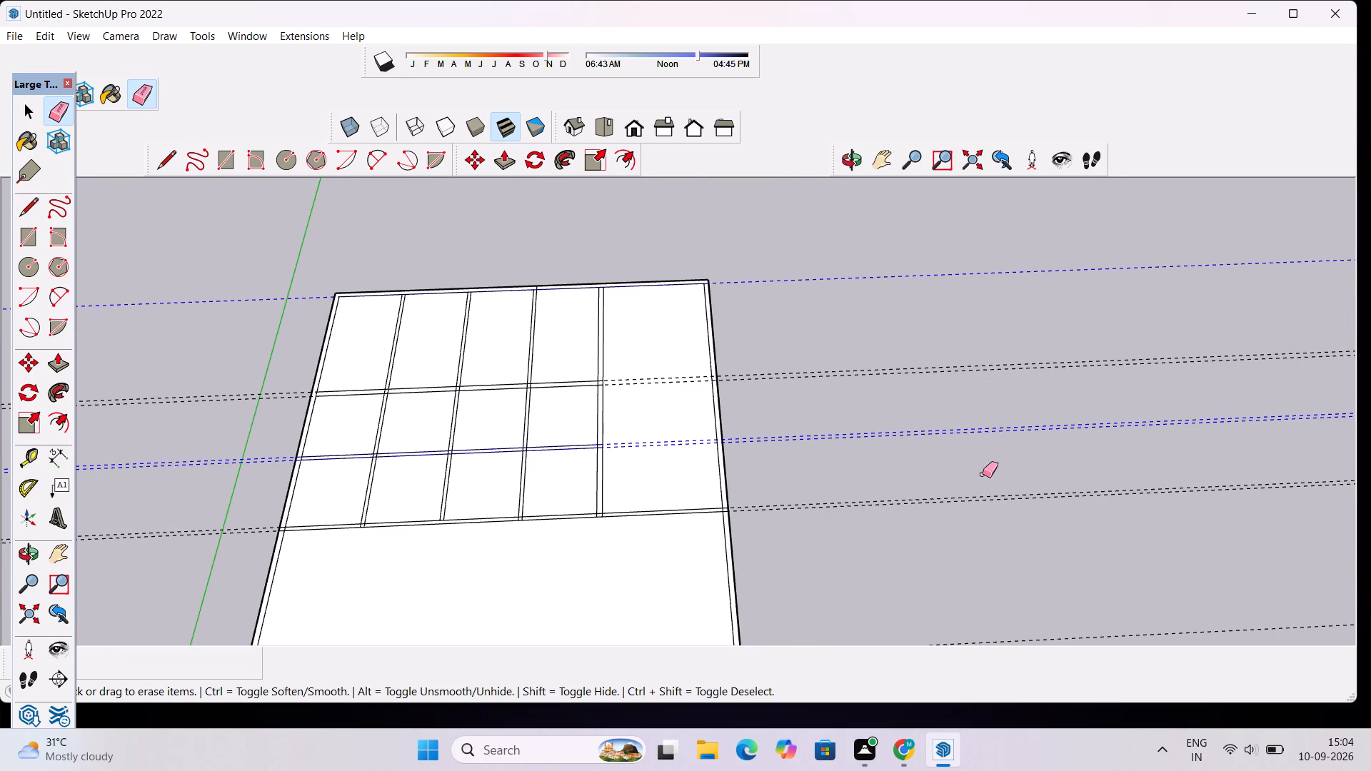
drag(983, 474, 1020, 379)
scroll(946, 303, down, 7)
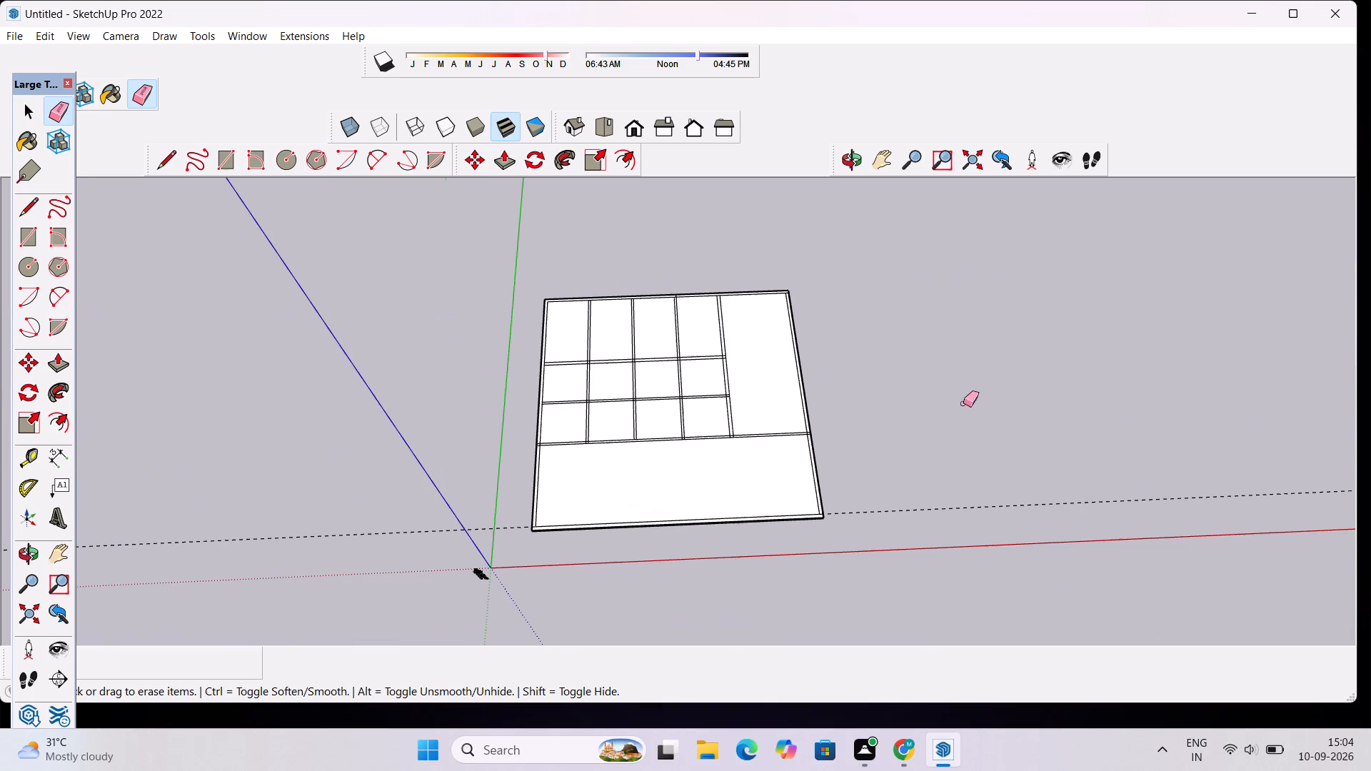
drag(967, 444, 973, 521)
Erase the inner wall line segments closing off the first and second partitions where they meet the far outer wall.
scroll(949, 438, up, 8)
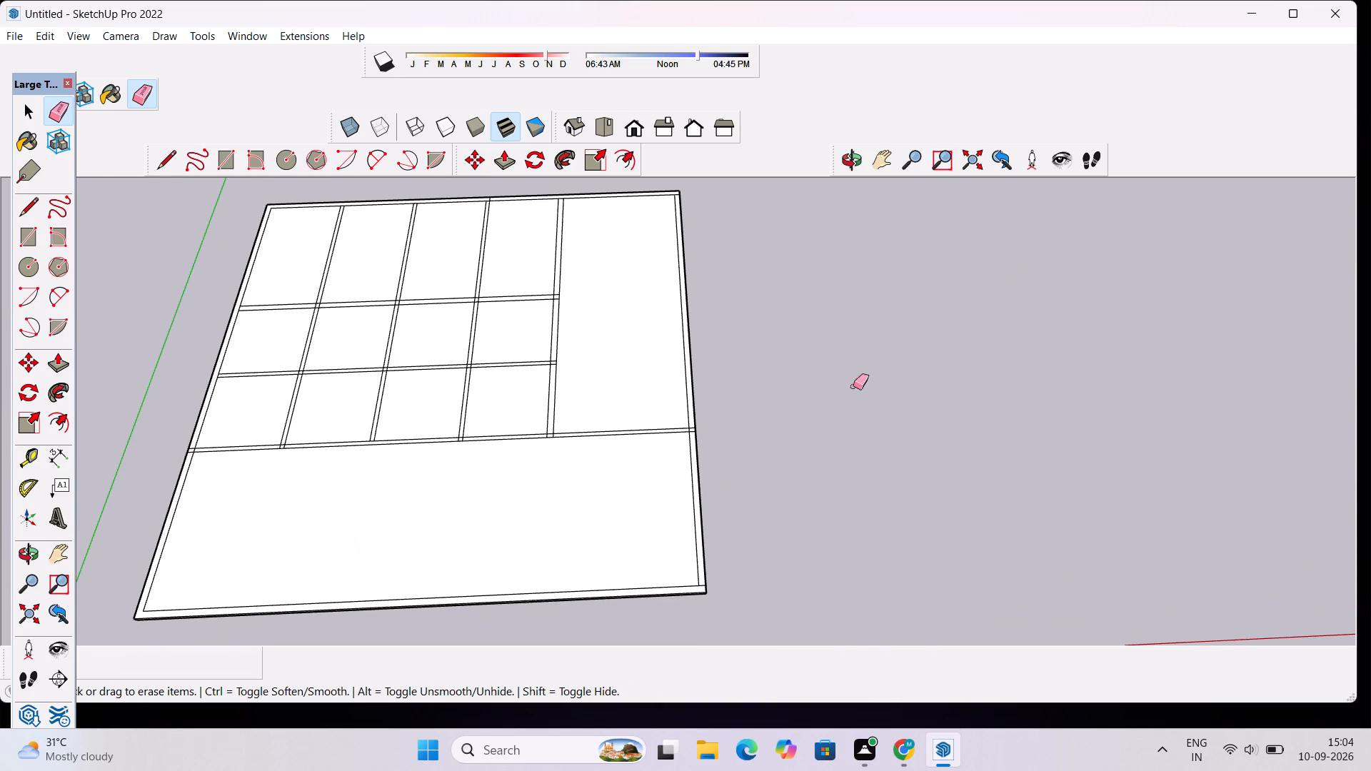
scroll(744, 408, down, 5)
scroll(391, 211, up, 9)
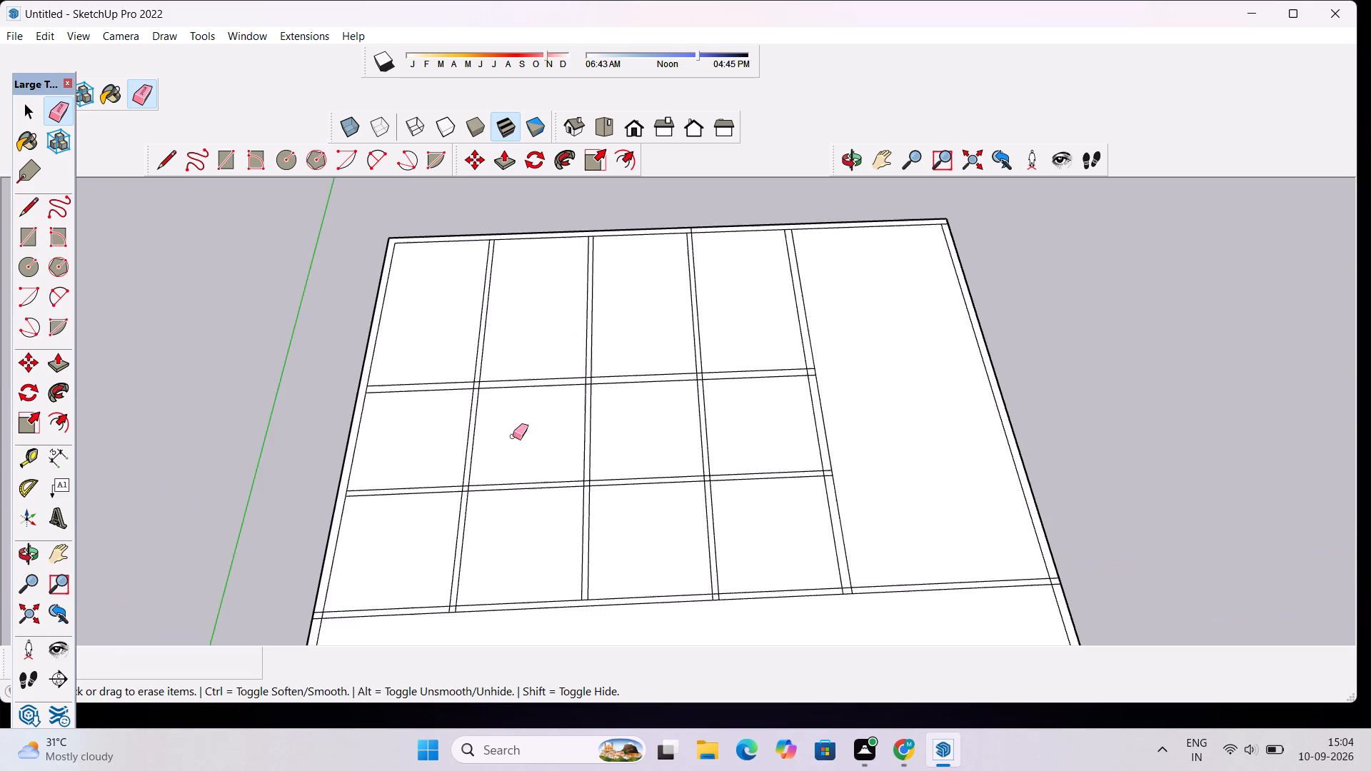
scroll(421, 281, up, 5)
scroll(435, 300, down, 8)
scroll(464, 253, up, 8)
key(space)
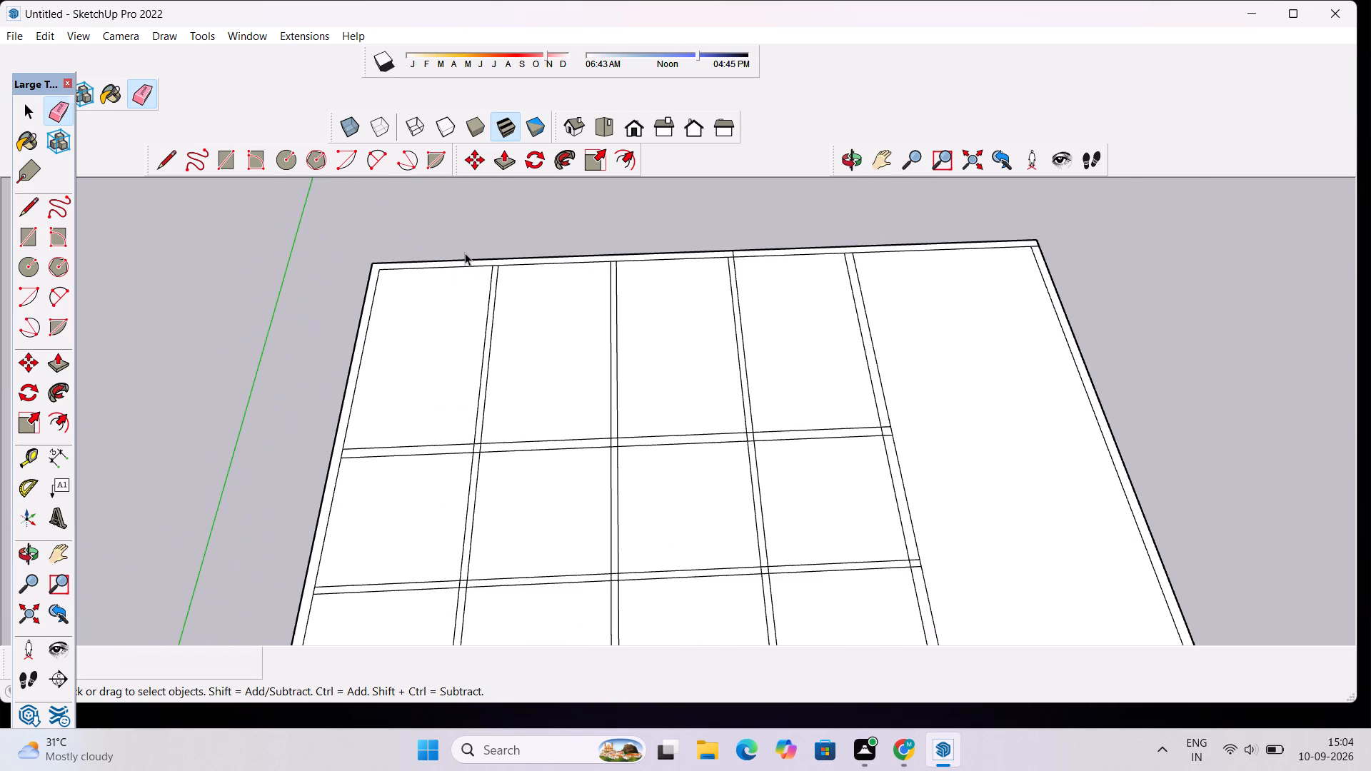
scroll(465, 253, up, 3)
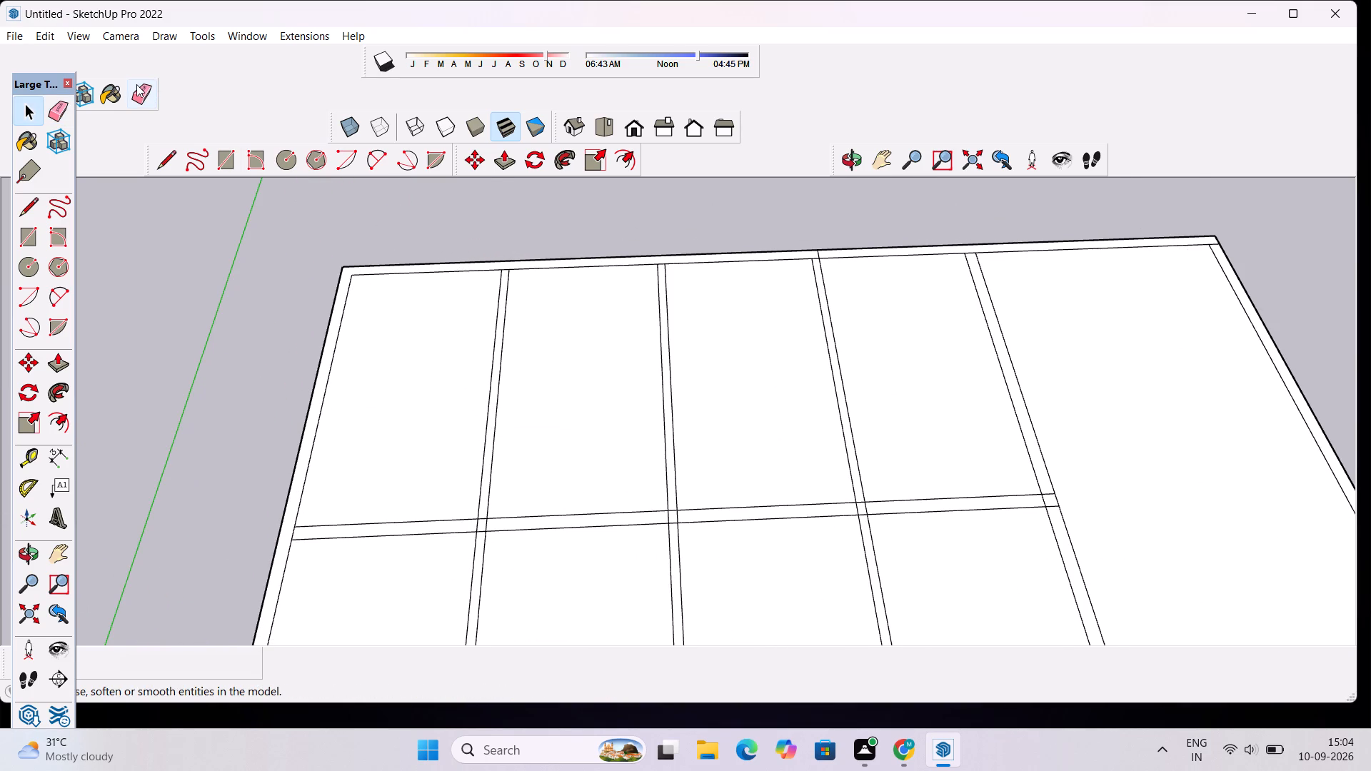
click(136, 91)
scroll(506, 276, up, 4)
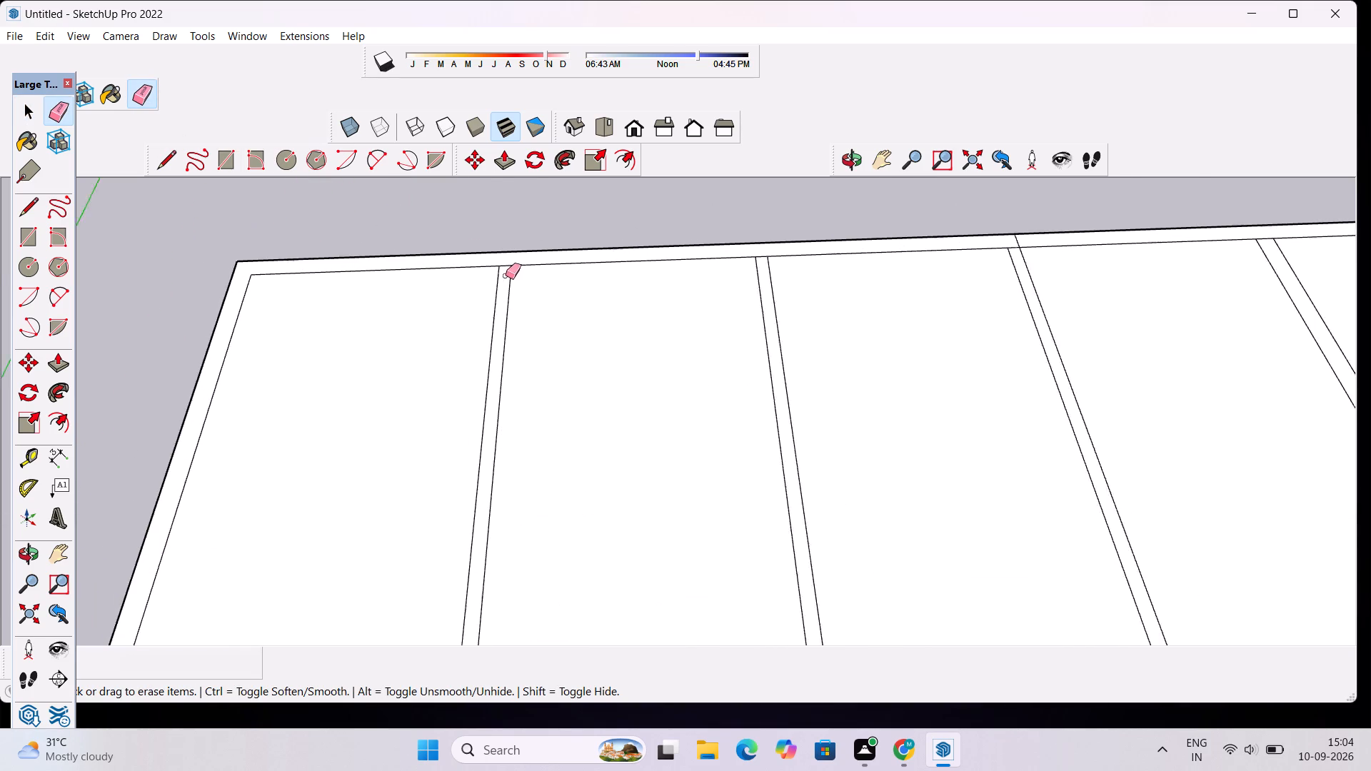
scroll(506, 276, up, 5)
drag(503, 252, 503, 261)
scroll(508, 263, down, 5)
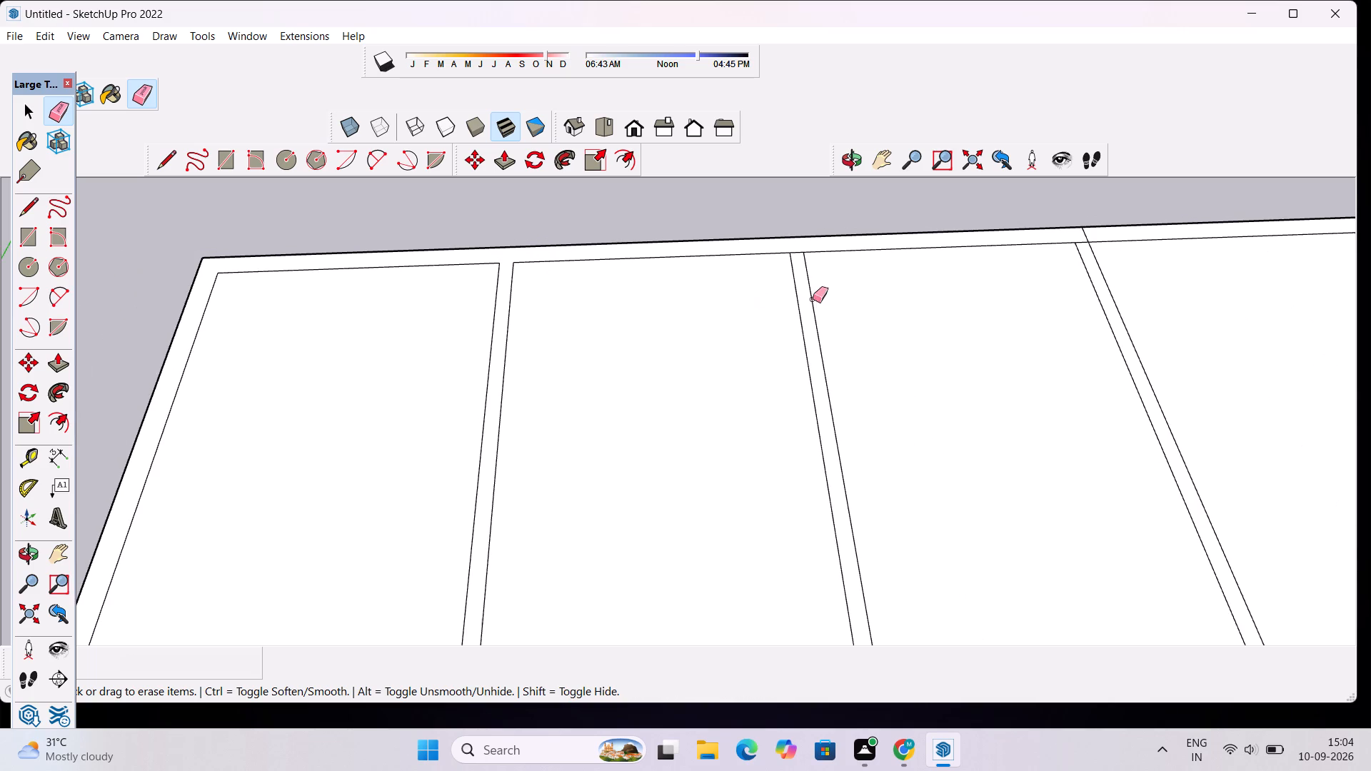
scroll(799, 267, up, 9)
drag(679, 231, 679, 247)
scroll(679, 247, down, 7)
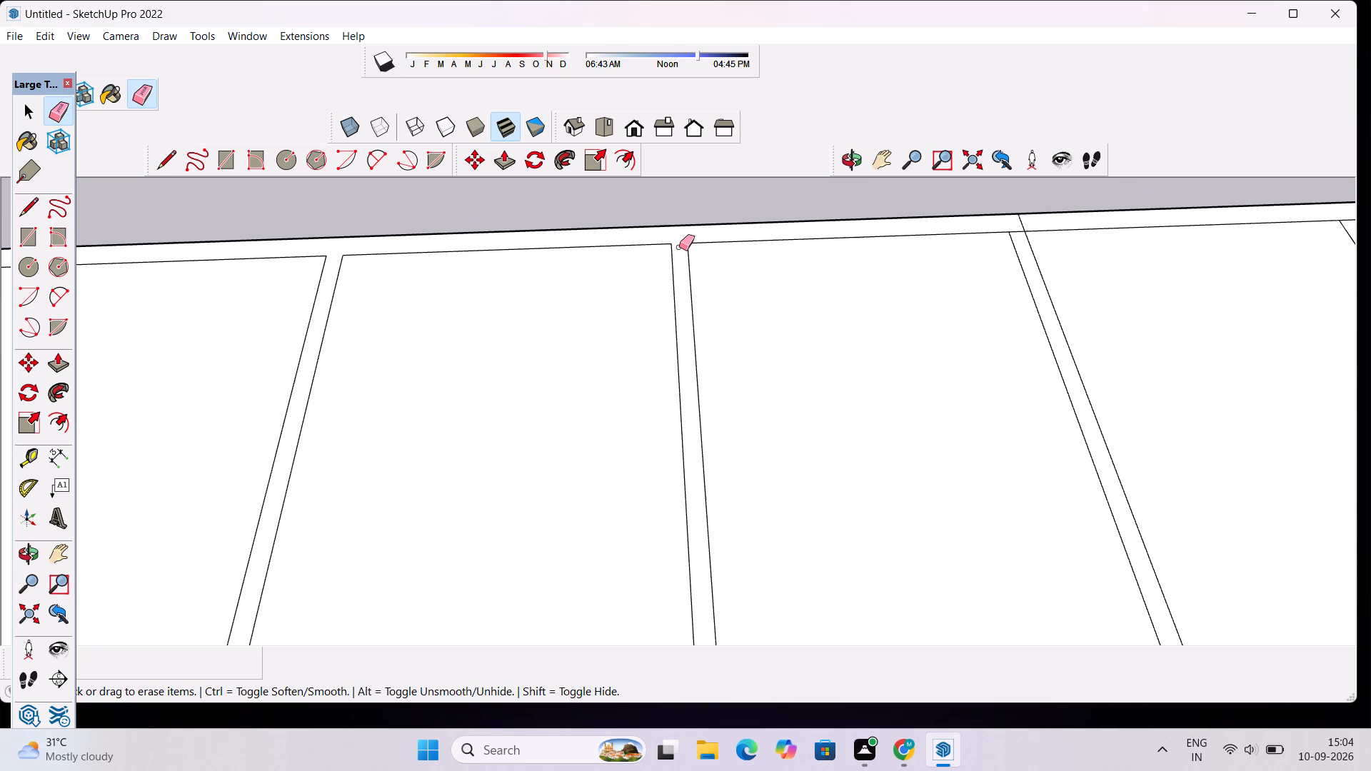
Erase the junction lines where the third and fourth partitions meet the far wall, including the stray line crossing the wall thickness.
scroll(958, 233, down, 4)
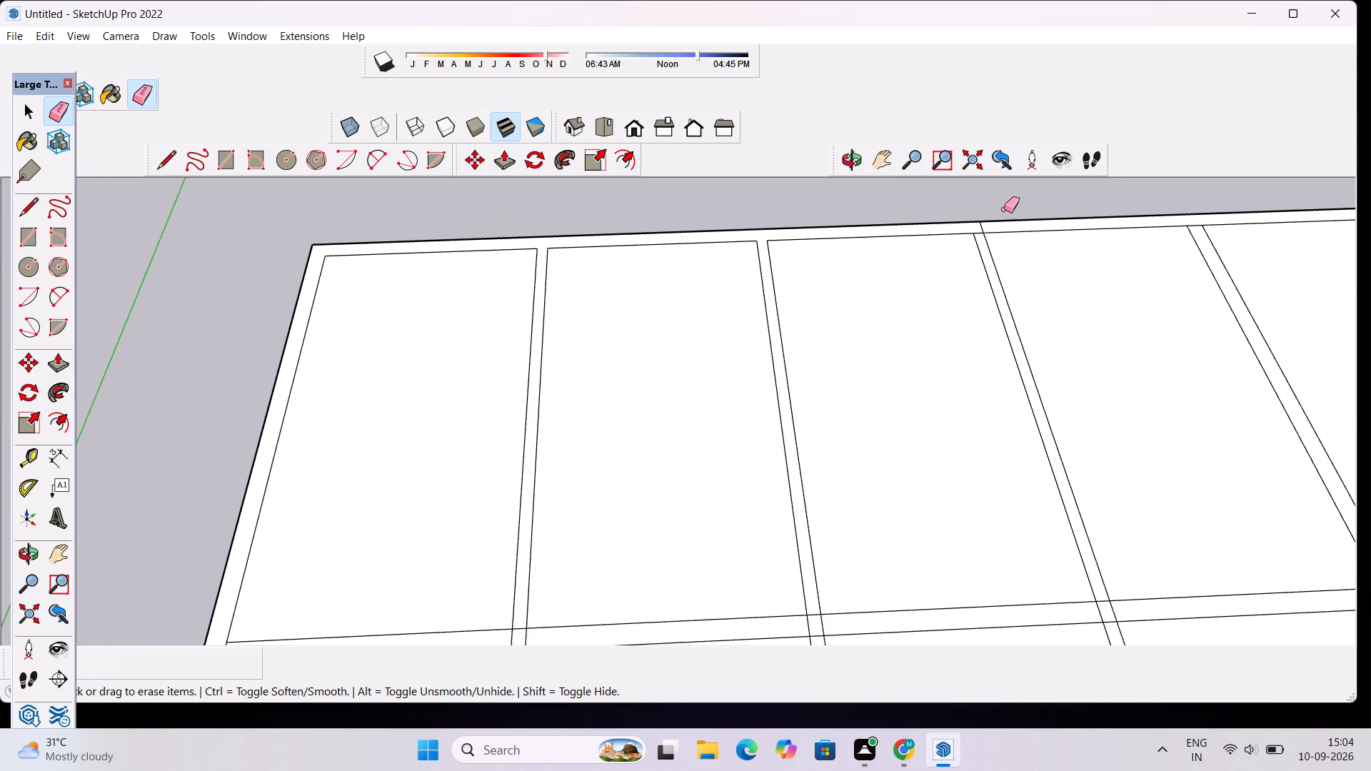
scroll(1004, 209, up, 12)
drag(993, 255, 942, 251)
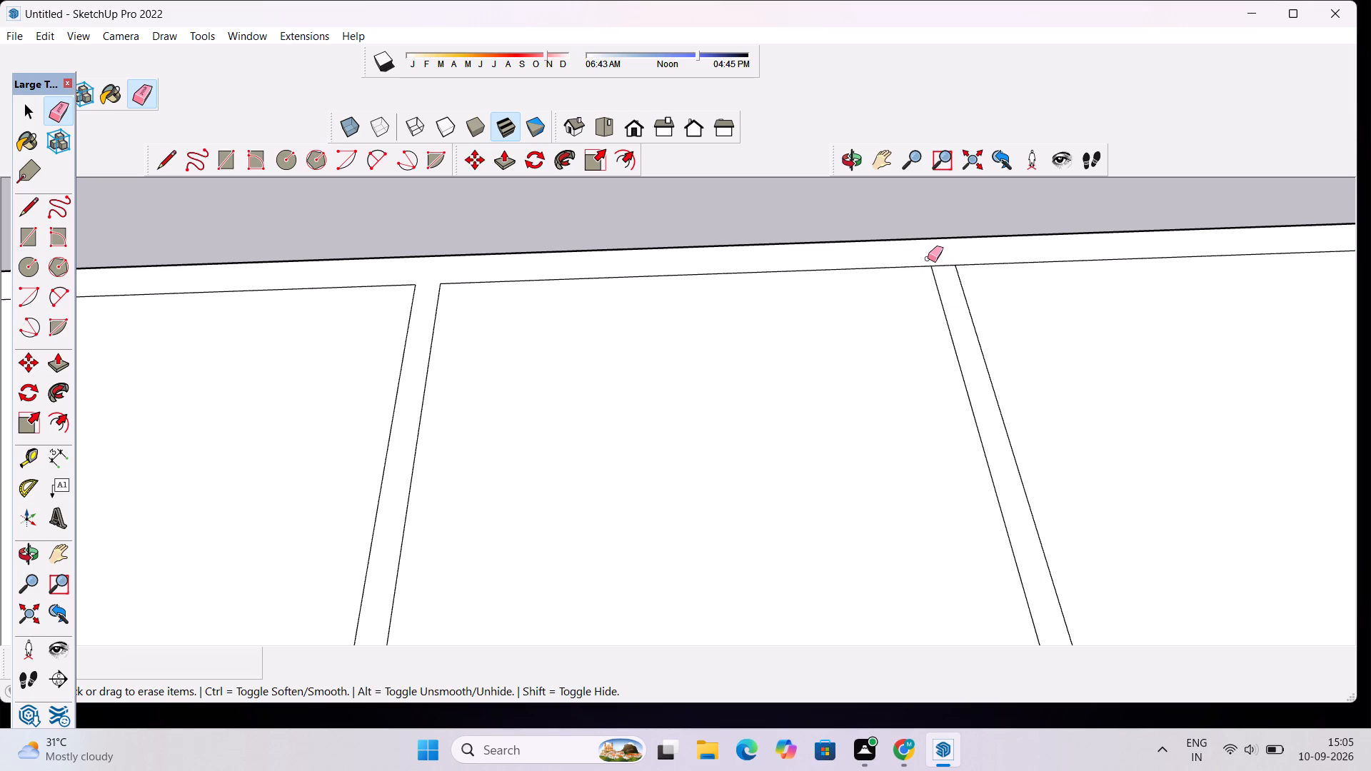
drag(940, 255, 944, 274)
scroll(933, 280, down, 14)
scroll(1097, 277, up, 3)
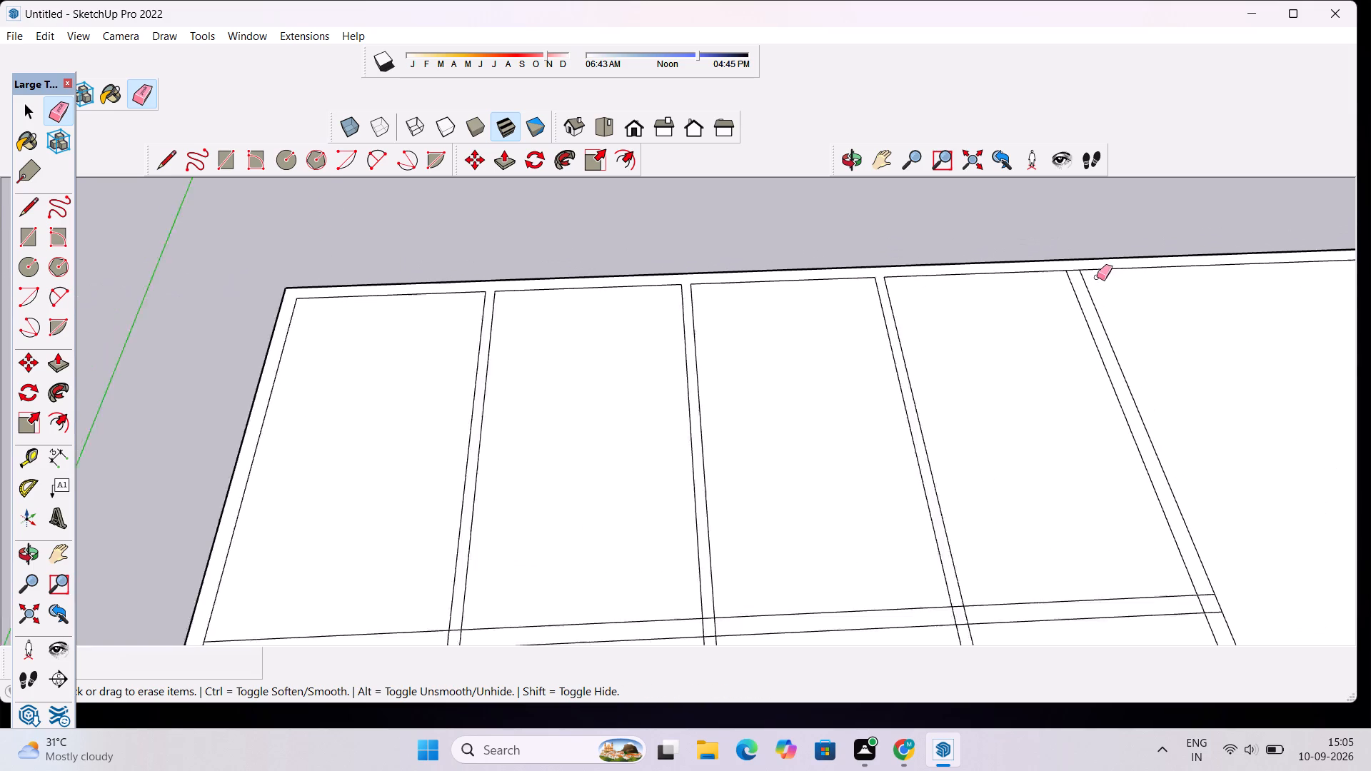
scroll(1097, 277, up, 6)
drag(1065, 267, 1069, 285)
scroll(1063, 257, down, 12)
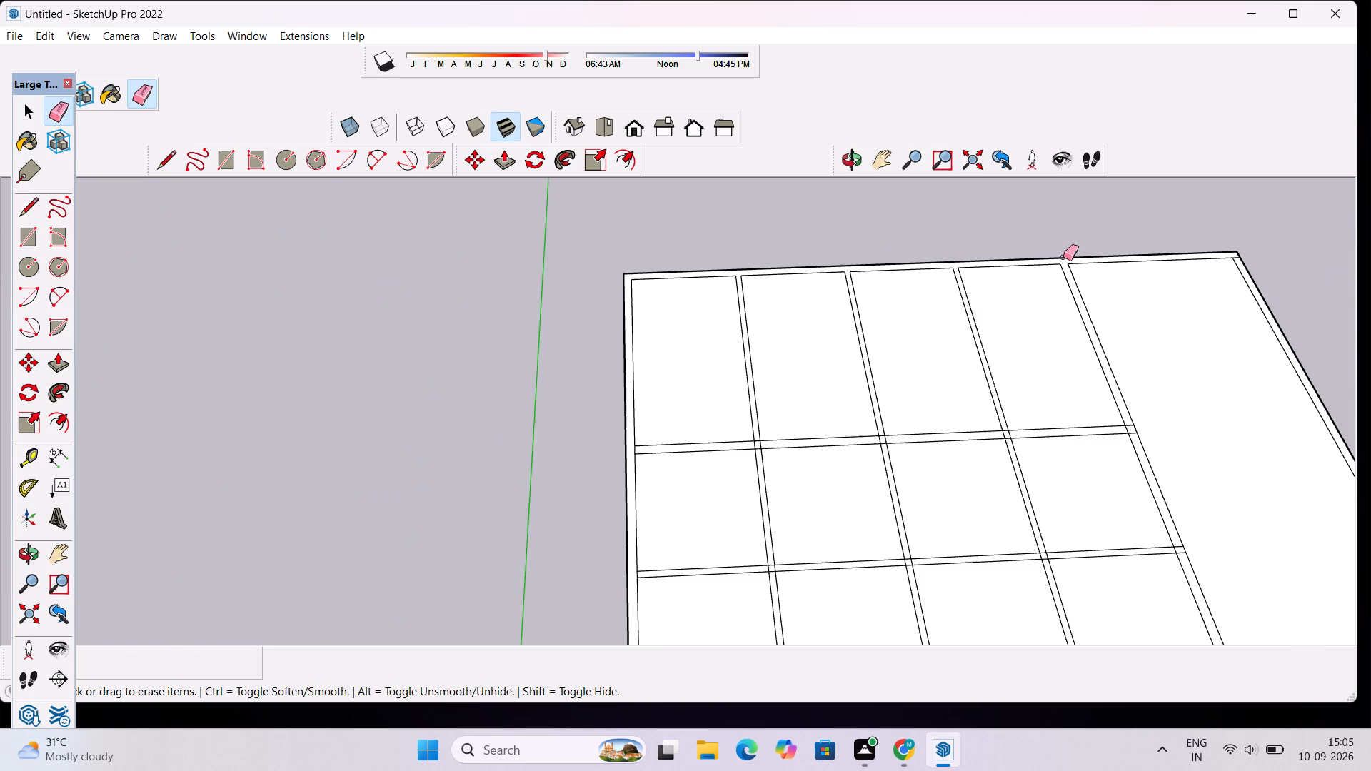
Erase the junction lines of the cross partition nearest the far wall at the side wall and at the first and second partitions.
scroll(731, 469, up, 10)
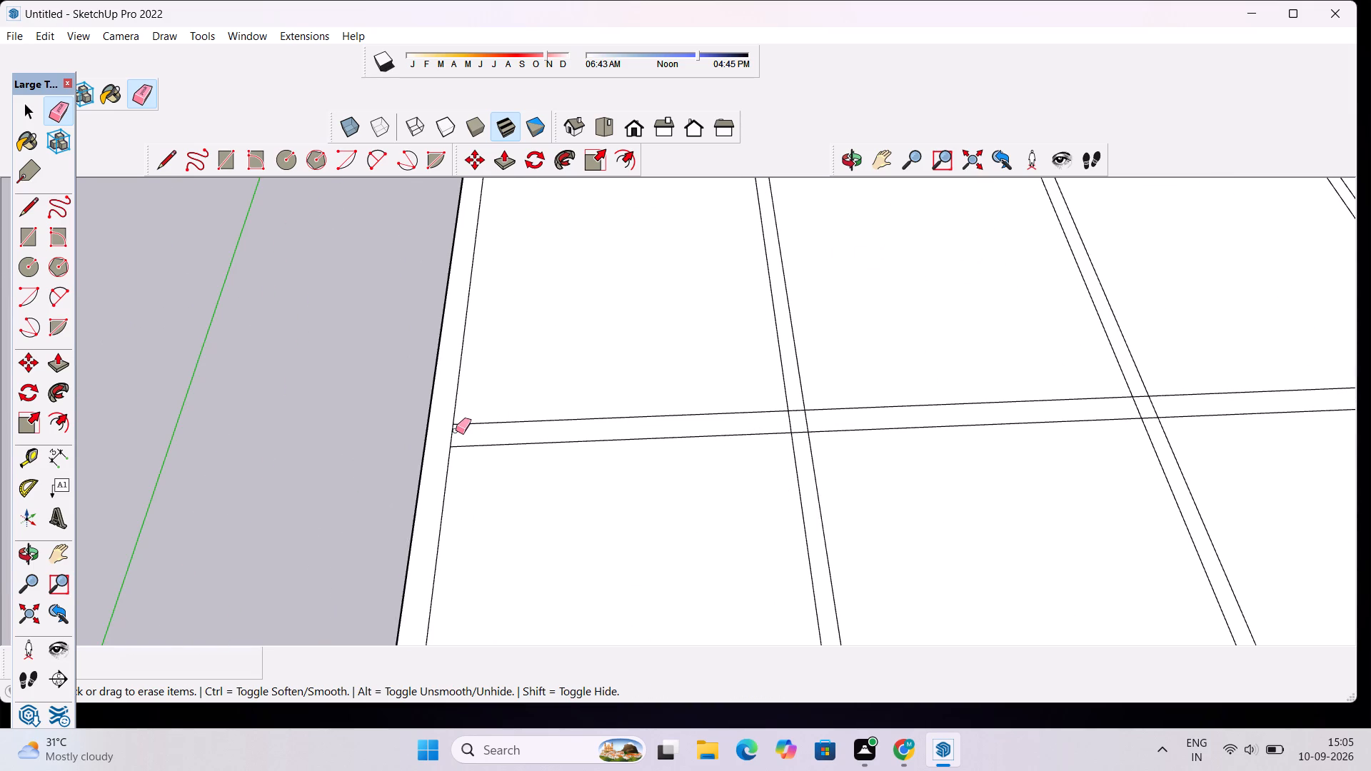
click(452, 433)
scroll(781, 414, up, 2)
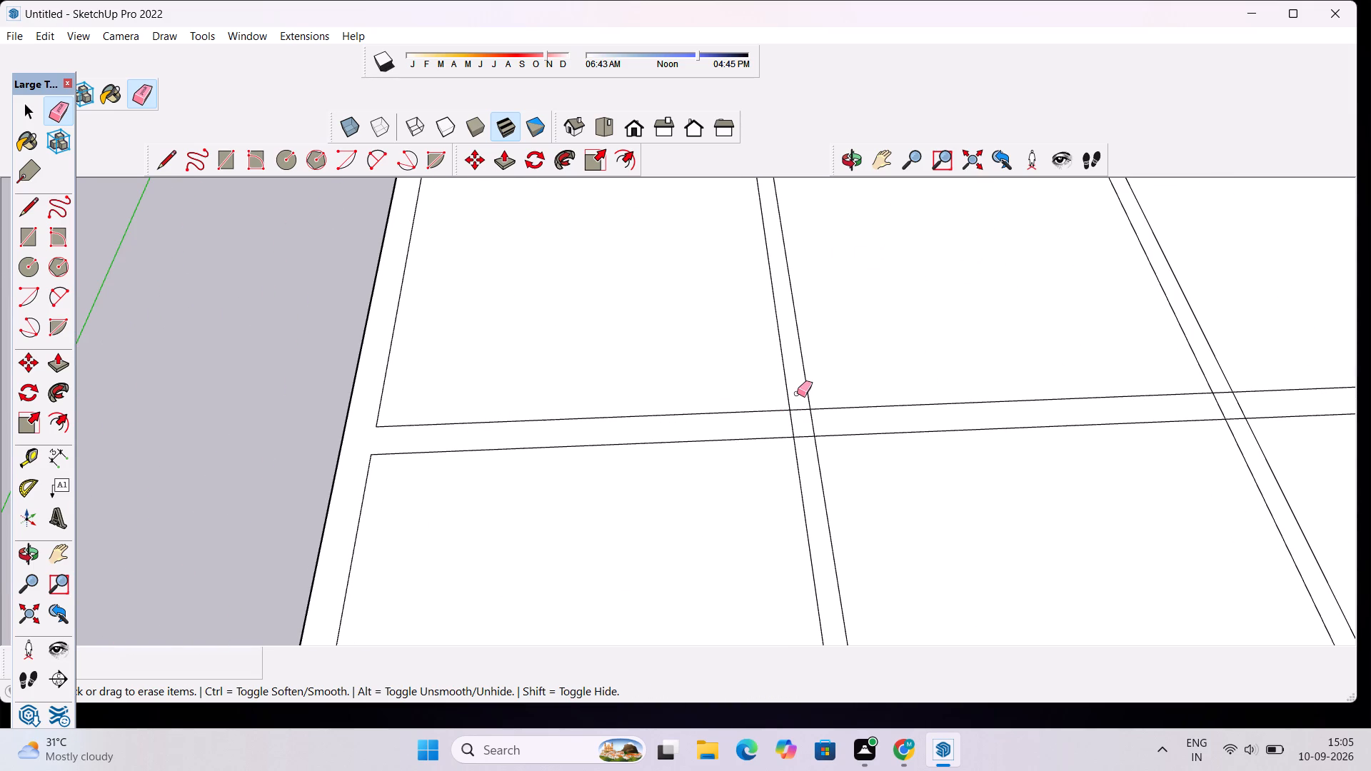
drag(797, 393, 783, 429)
drag(840, 421, 798, 454)
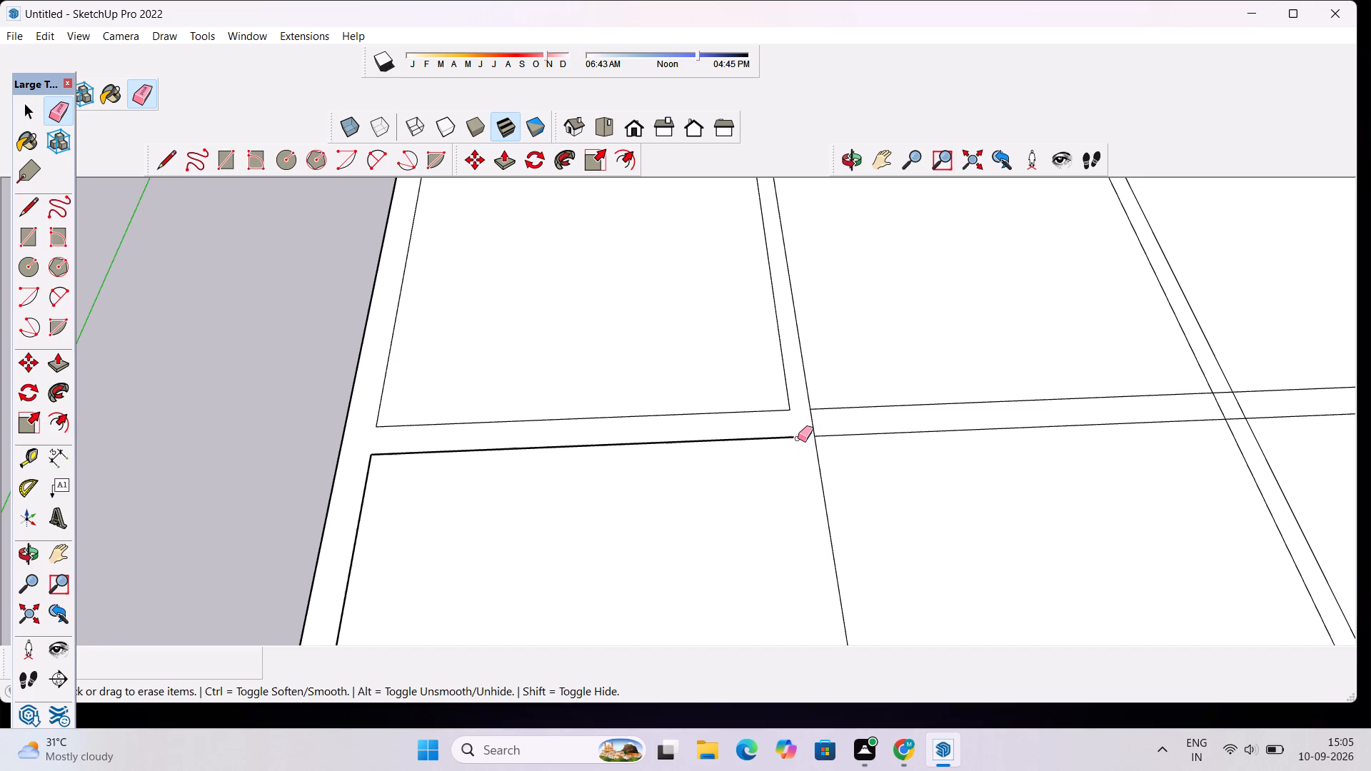
key(ctrl+z)
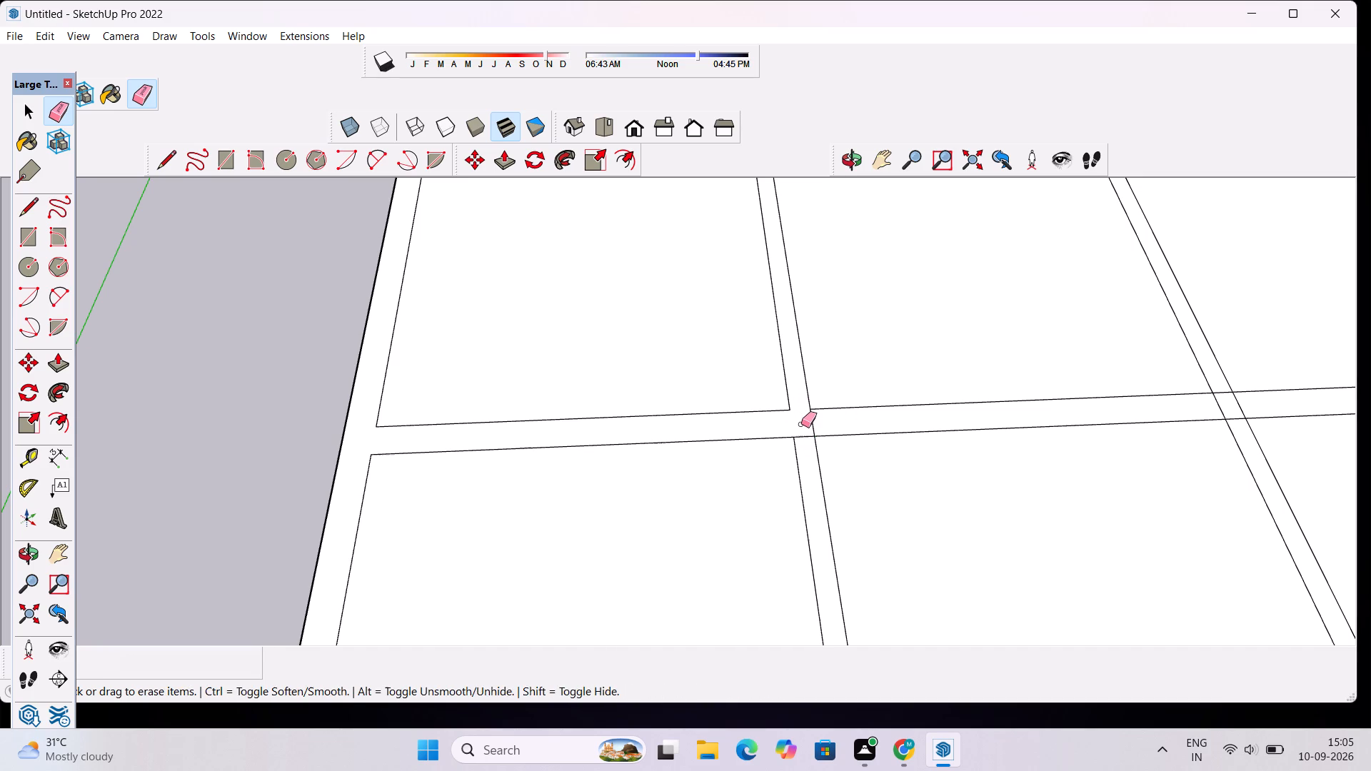
click(811, 426)
click(807, 436)
scroll(829, 388, down, 2)
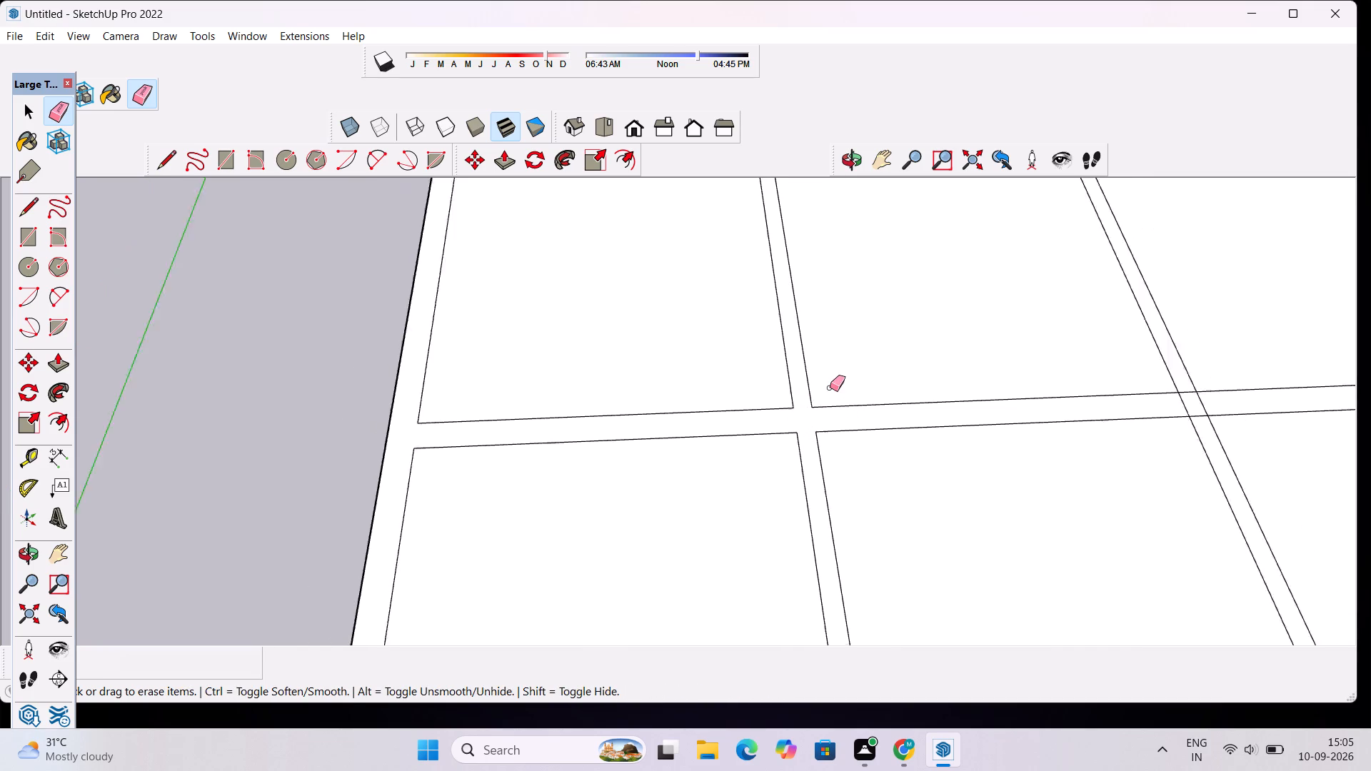
scroll(830, 388, down, 9)
scroll(1045, 397, up, 10)
drag(873, 362, 873, 385)
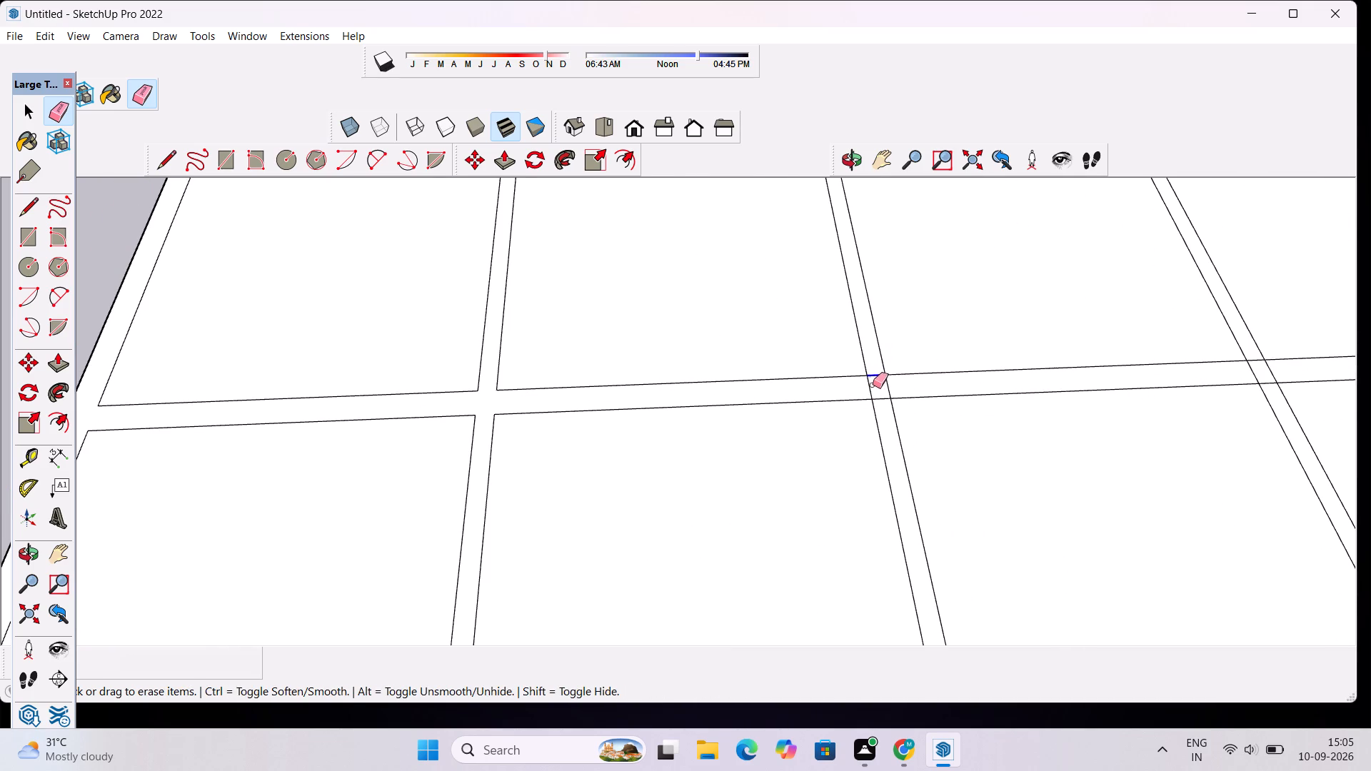
drag(873, 385, 872, 388)
drag(895, 385, 885, 398)
Erase the junction lines of the cross partition nearest the full-width partition at the side wall and at the first partition.
scroll(868, 380, down, 14)
scroll(704, 488, up, 6)
scroll(614, 509, up, 6)
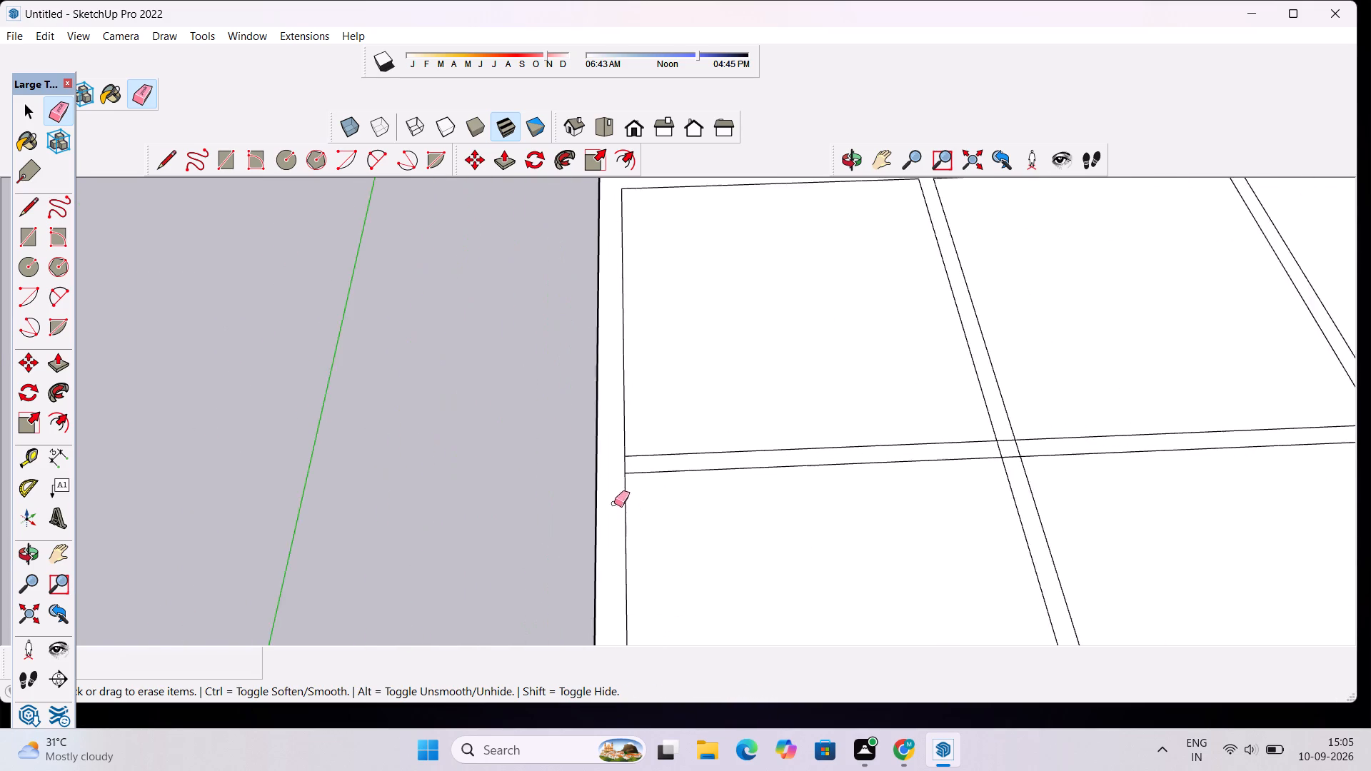
scroll(614, 503, up, 3)
click(628, 453)
scroll(735, 413, down, 5)
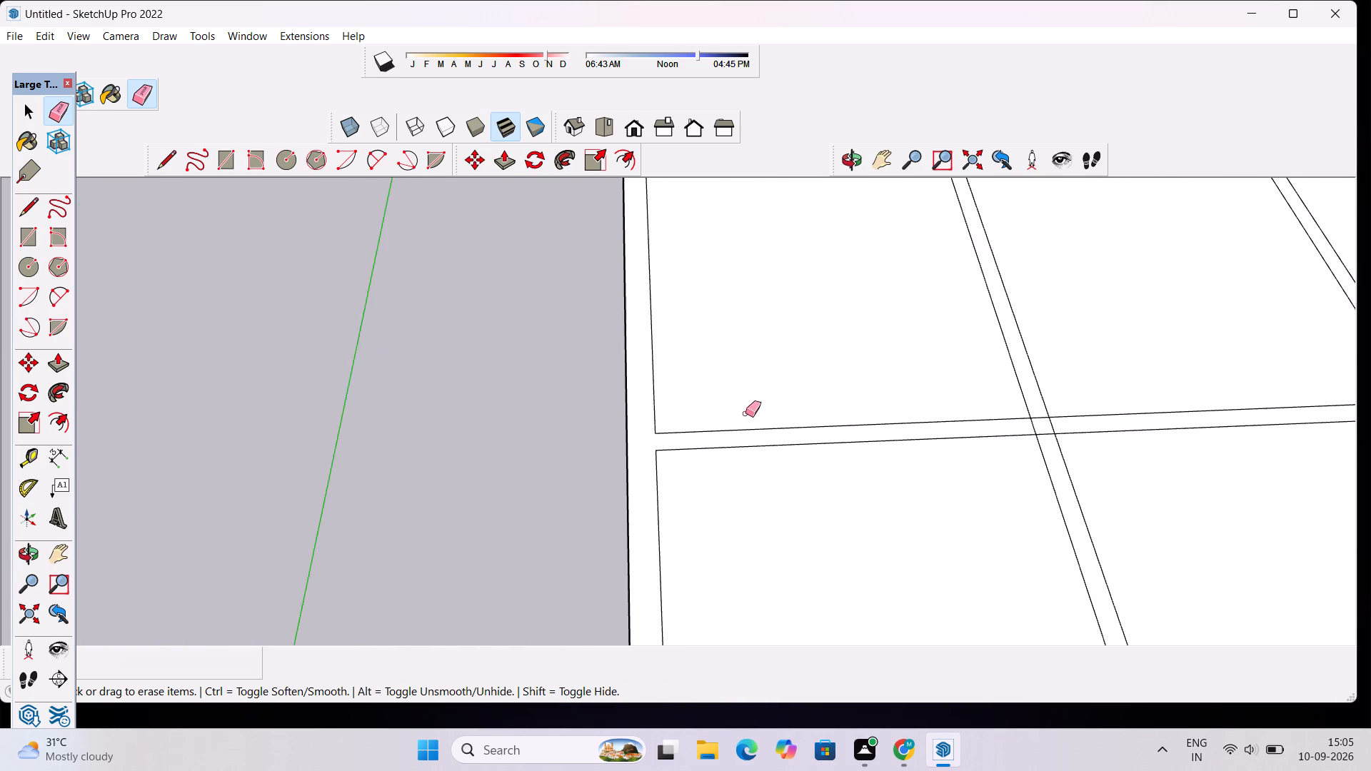
scroll(745, 413, down, 2)
scroll(955, 438, up, 5)
drag(940, 391, 940, 420)
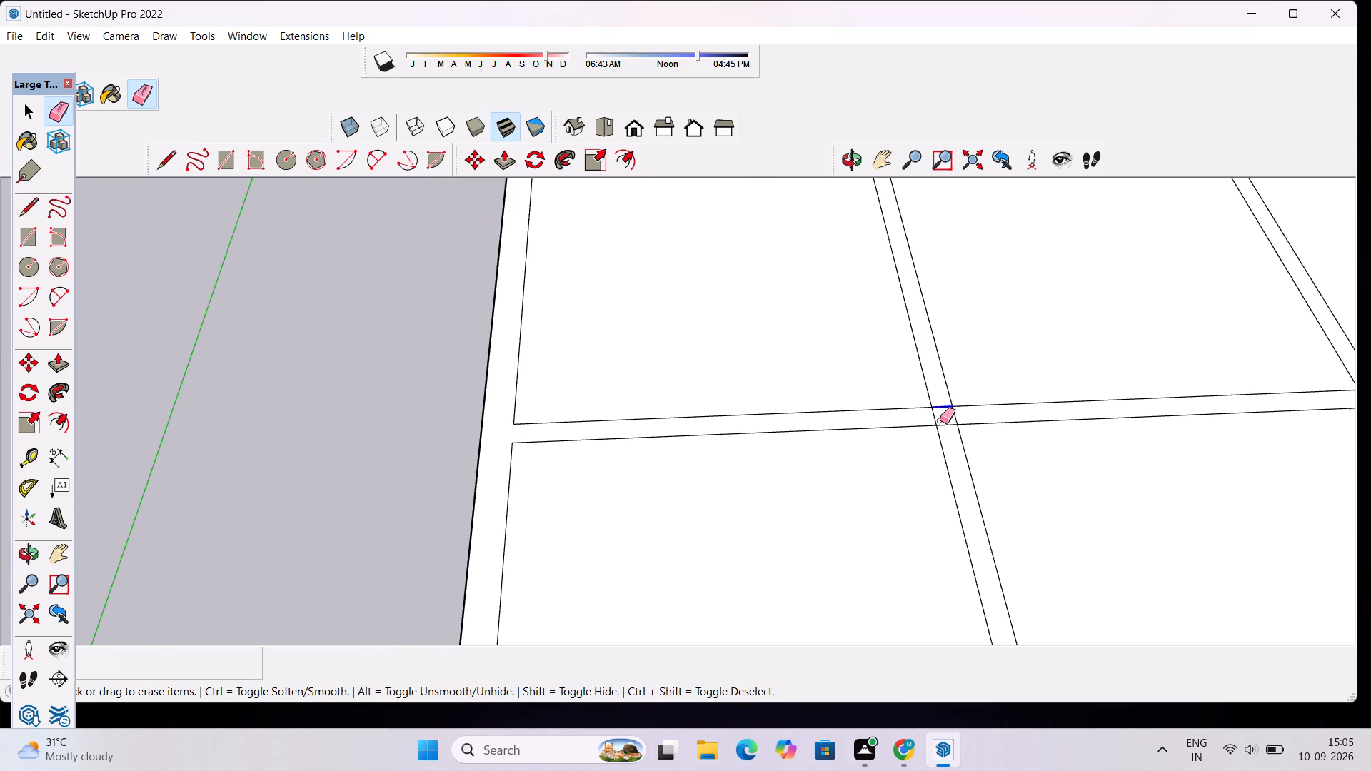
drag(940, 420, 940, 425)
drag(962, 414, 928, 417)
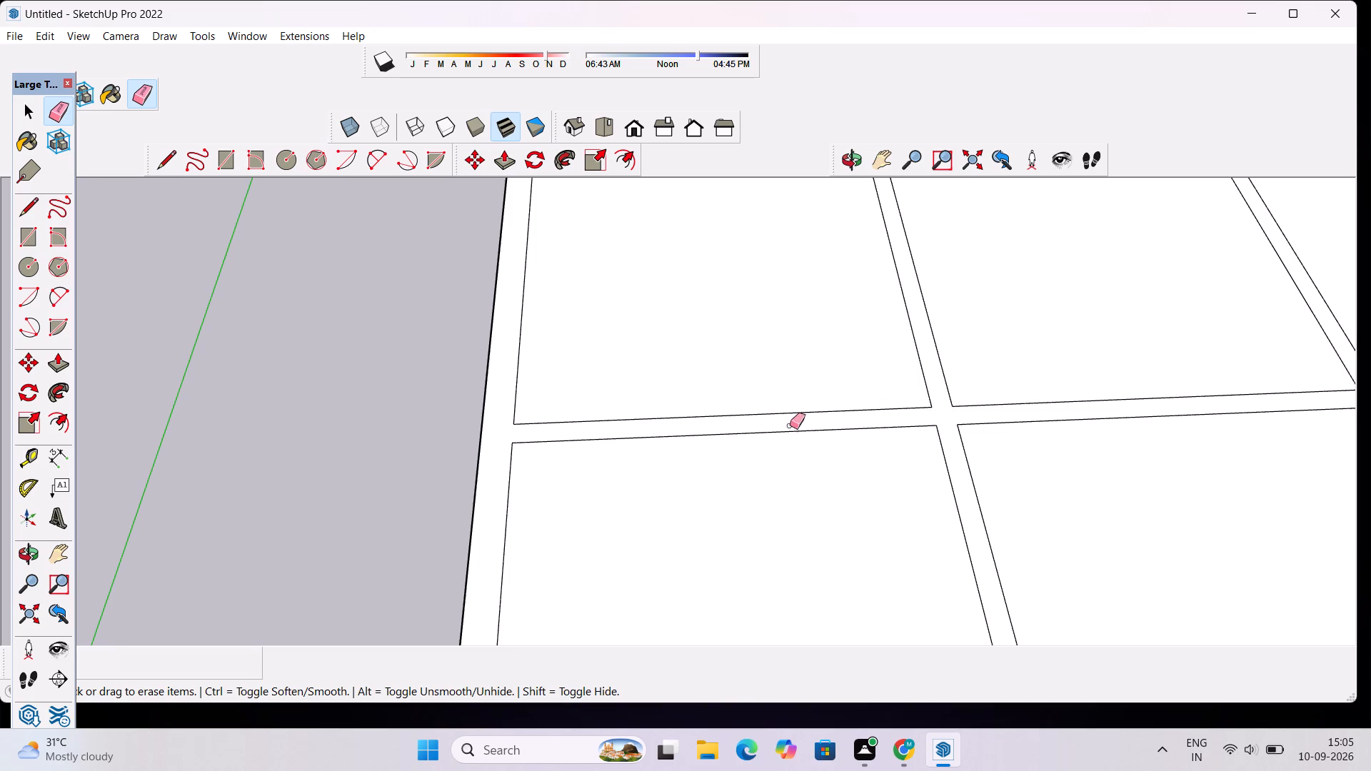
Erase the junction lines where the full-width partition meets the first partition and the adjacent side wall.
scroll(910, 361, up, 5)
scroll(949, 376, down, 19)
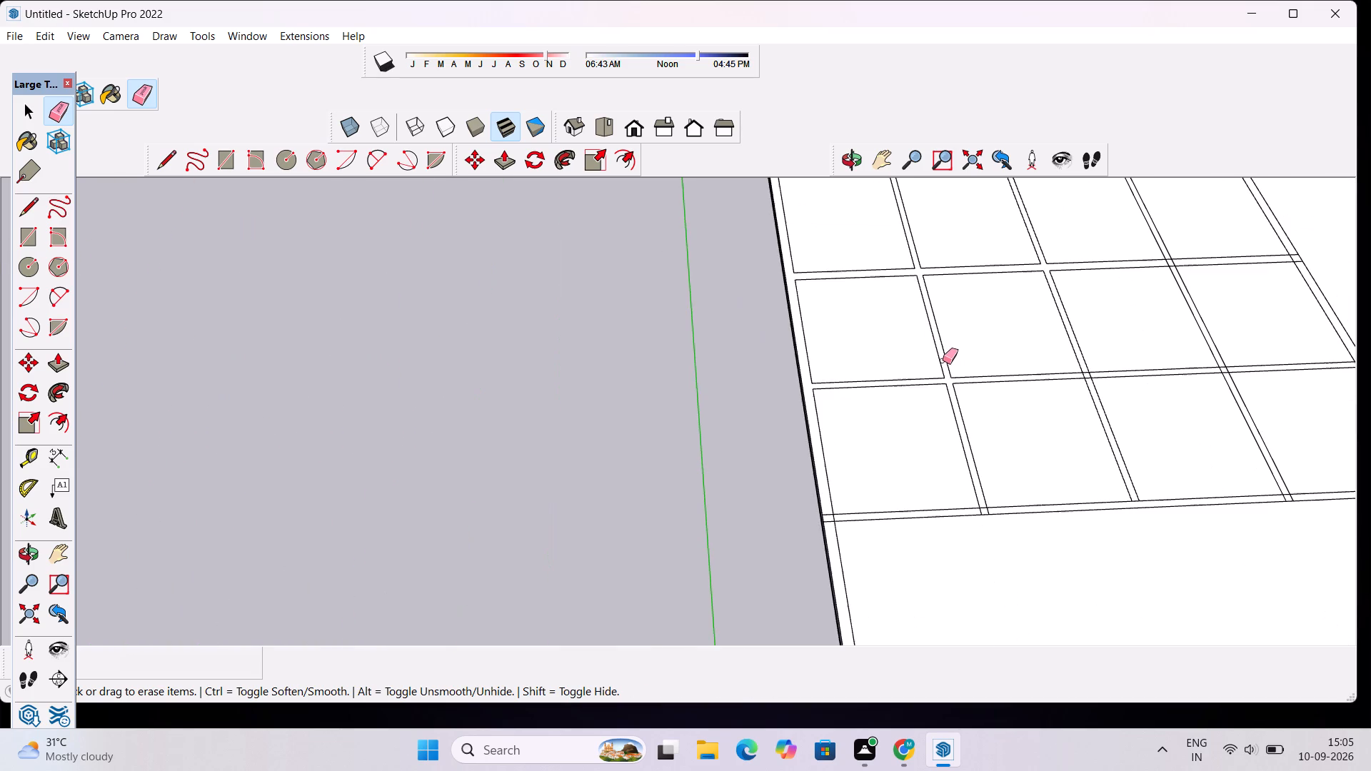
scroll(1030, 525, up, 9)
scroll(925, 480, up, 5)
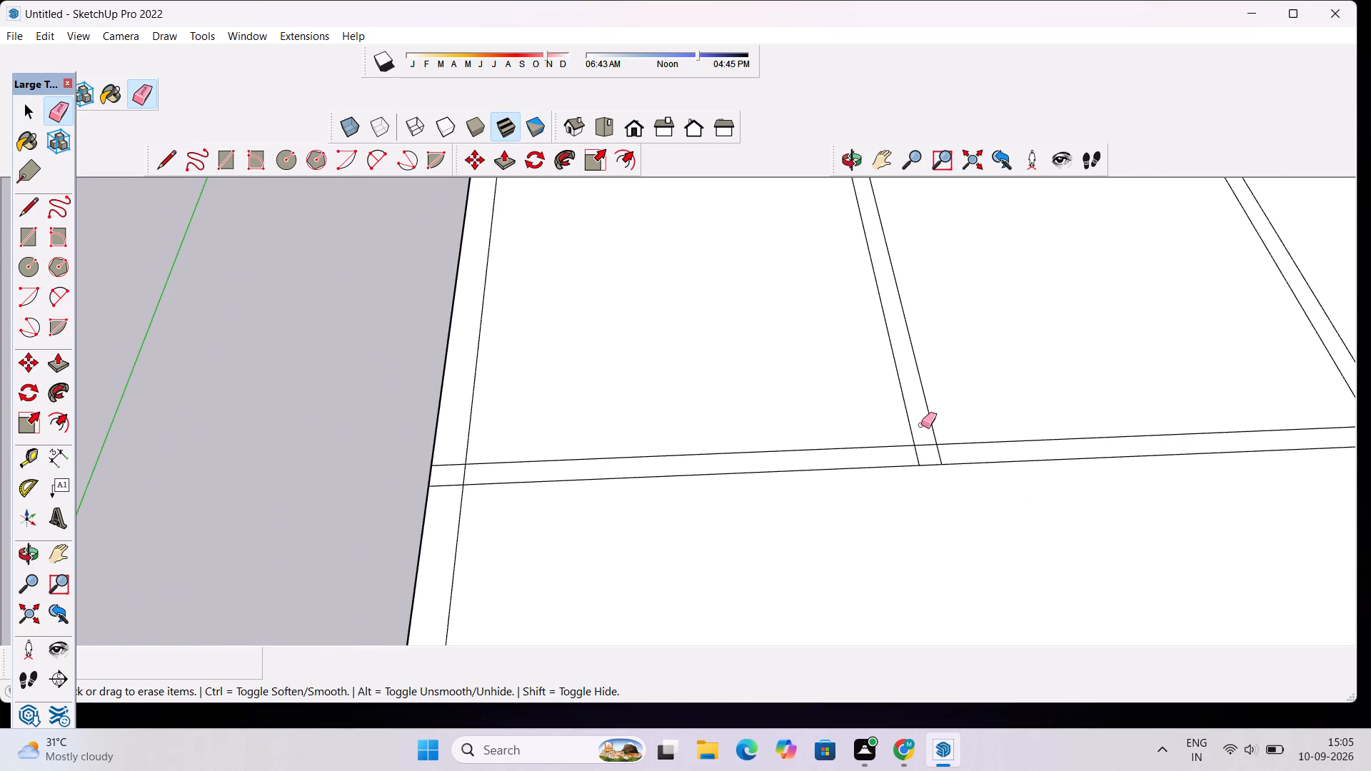
drag(921, 425, 906, 455)
key(ctrl+z)
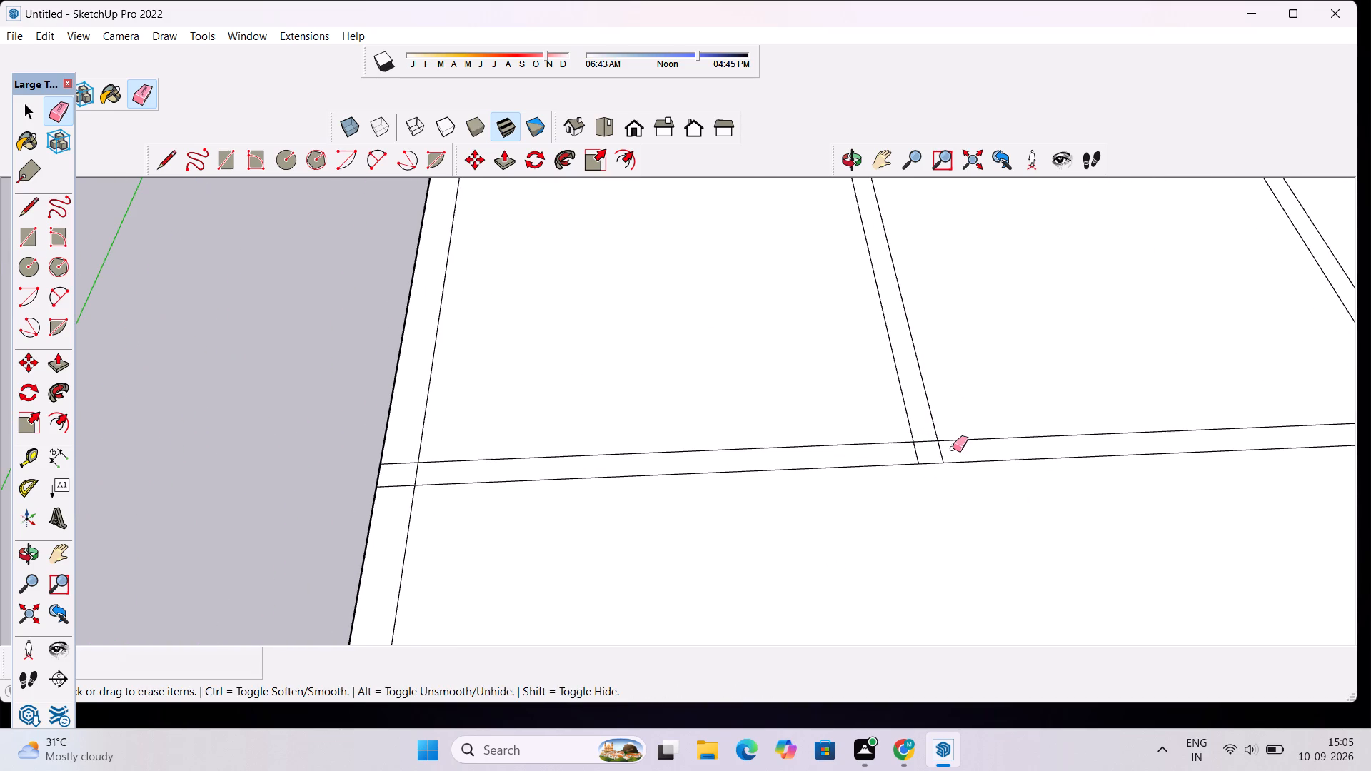
drag(950, 450, 890, 458)
drag(918, 428, 920, 441)
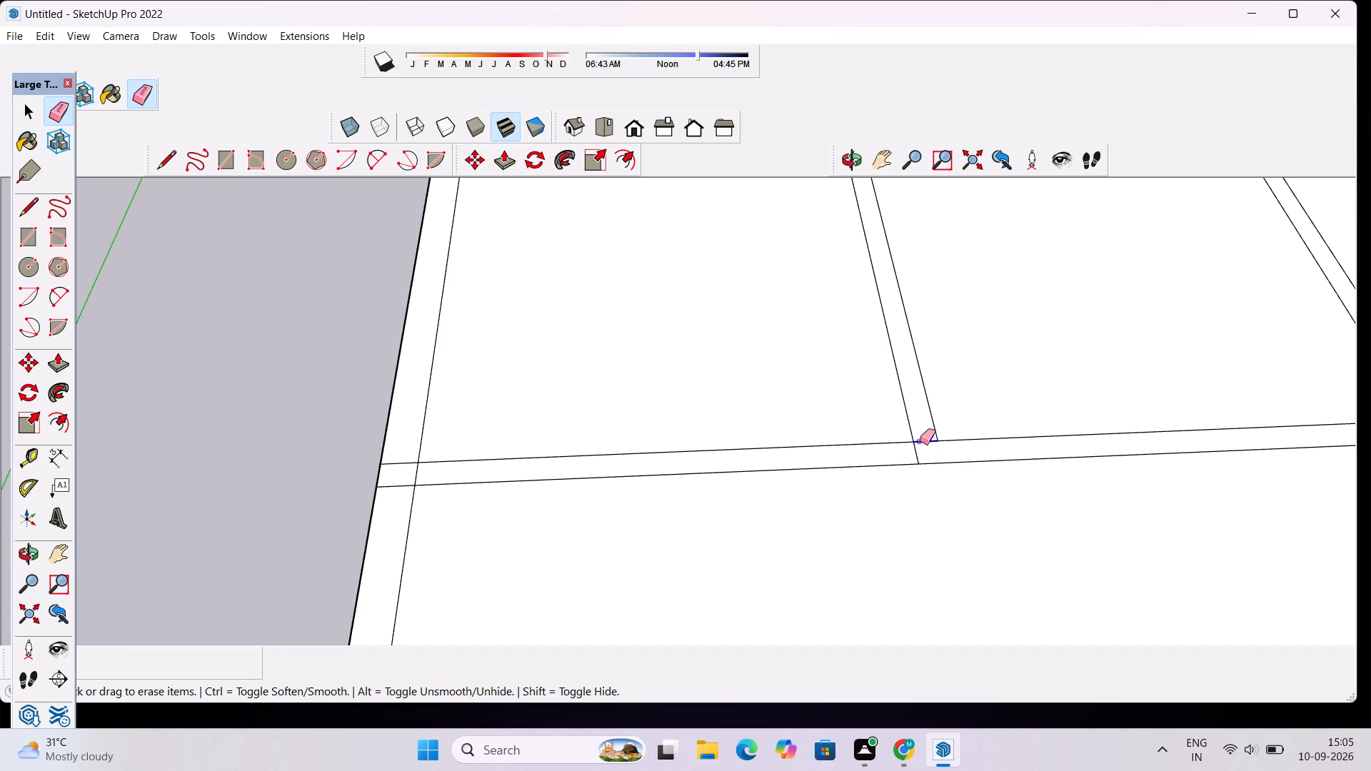
drag(920, 441, 921, 447)
click(918, 454)
drag(403, 455, 403, 461)
click(403, 461)
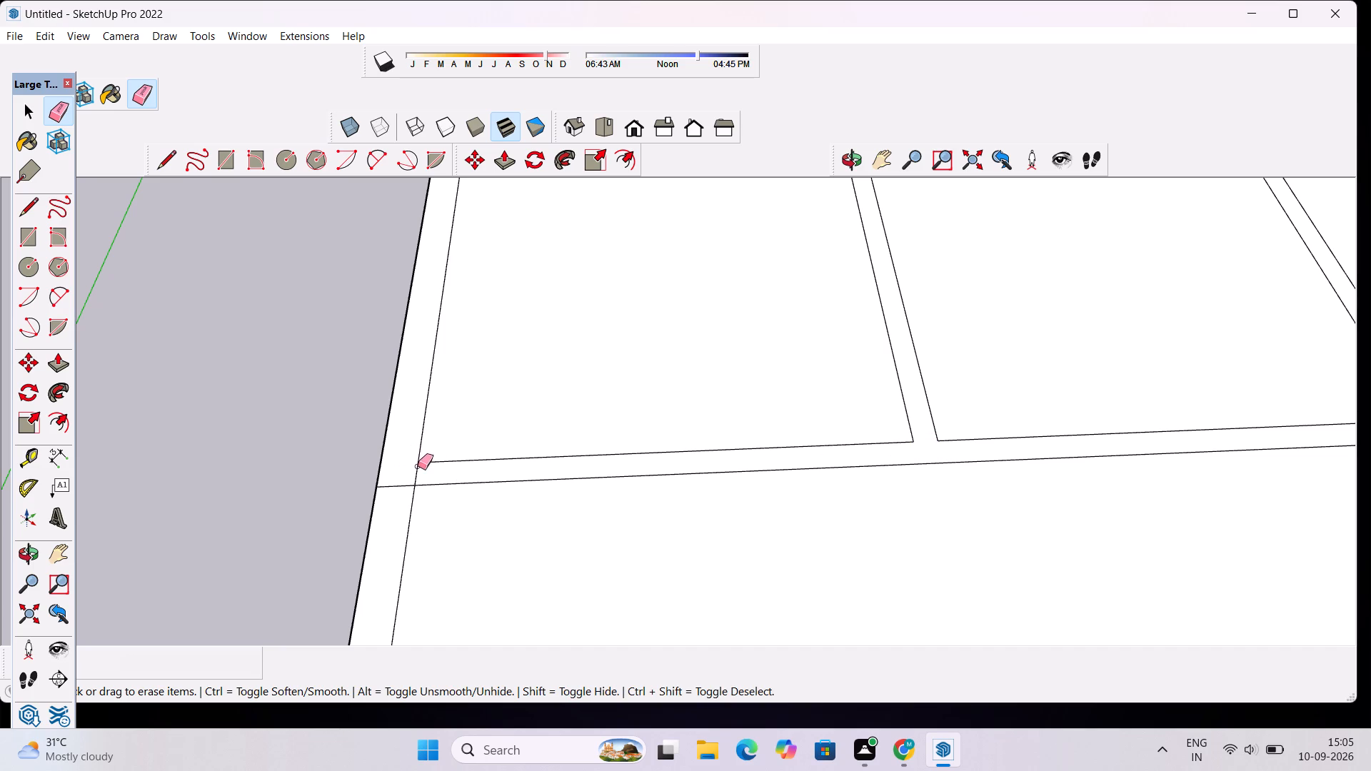
click(418, 474)
Erase the full-width partition's two lines beyond the fourth partition, and clear the junction lines inside their shared corner.
scroll(522, 441, down, 11)
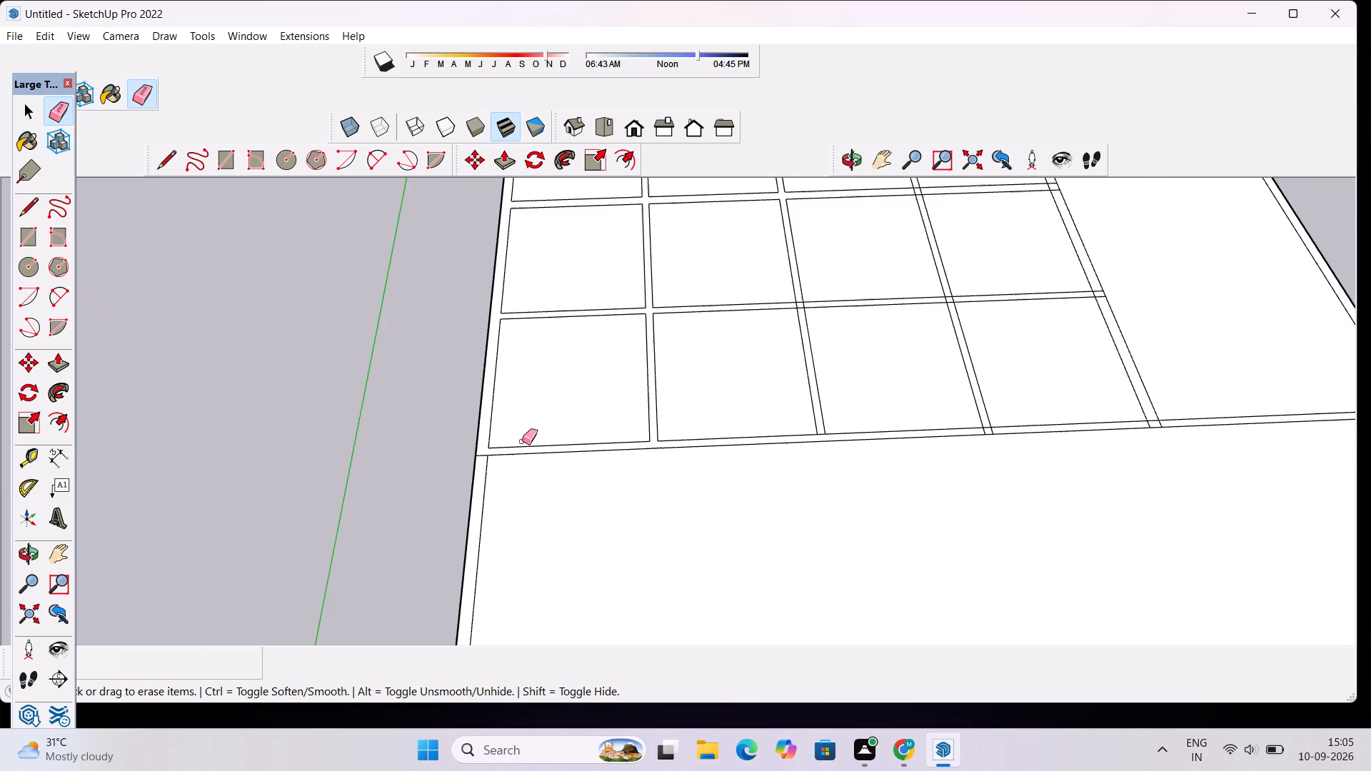
scroll(522, 441, down, 7)
scroll(1161, 403, up, 10)
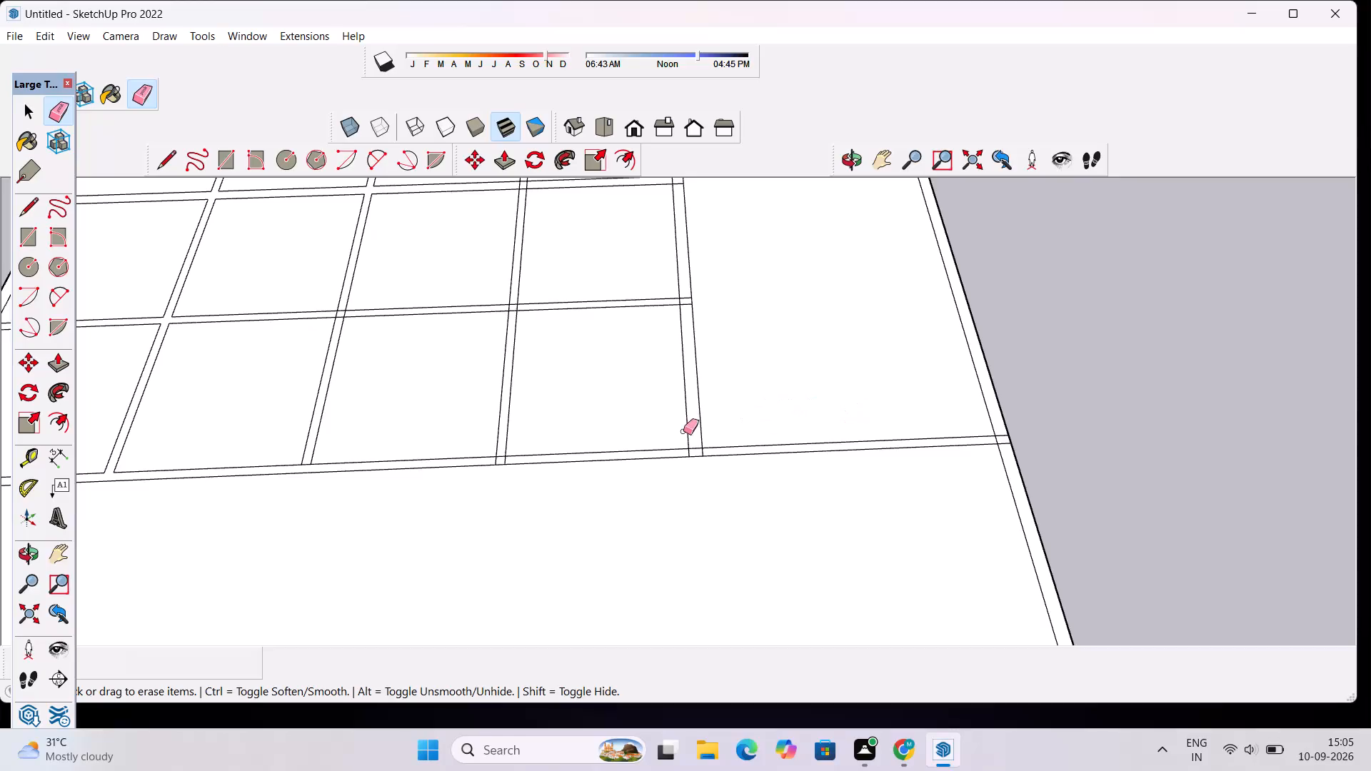
scroll(683, 432, up, 6)
drag(800, 418, 805, 475)
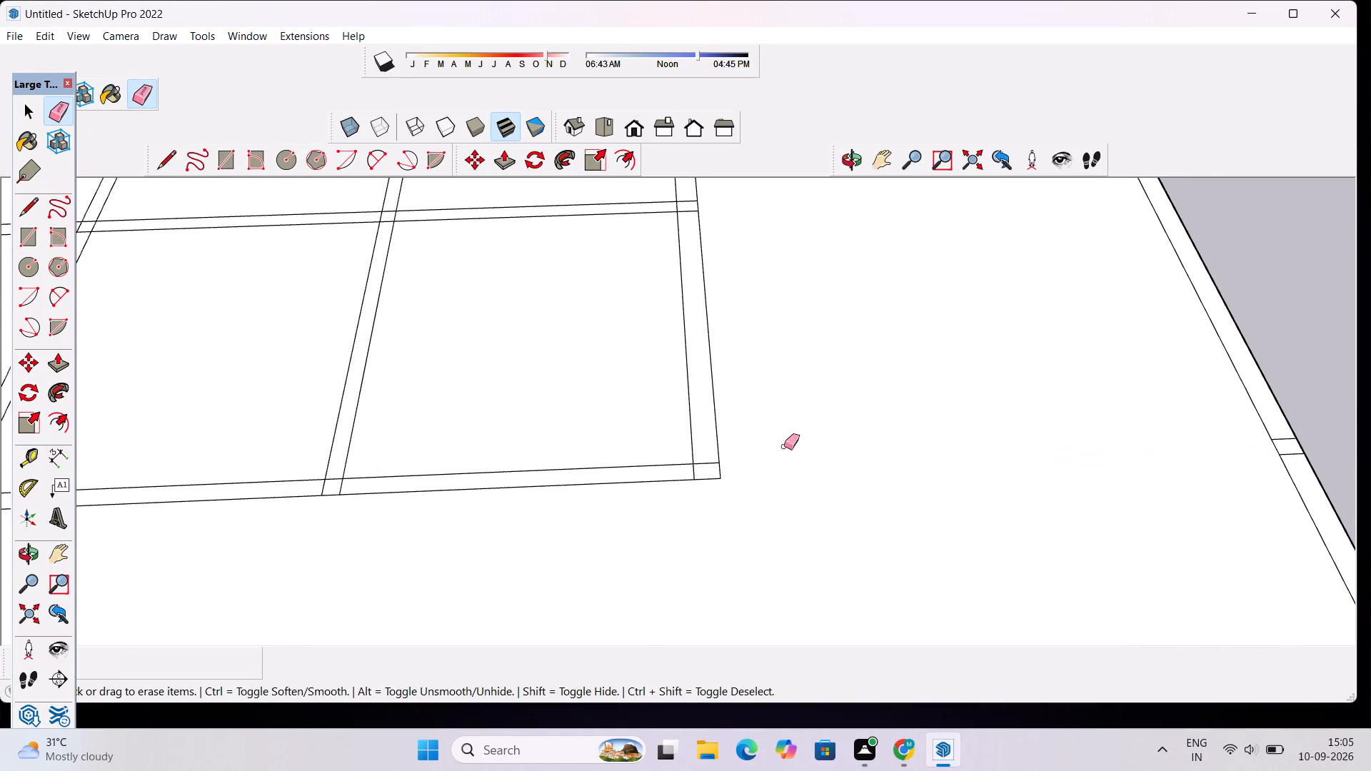
scroll(699, 448, up, 4)
drag(702, 457, 675, 484)
scroll(626, 490, down, 6)
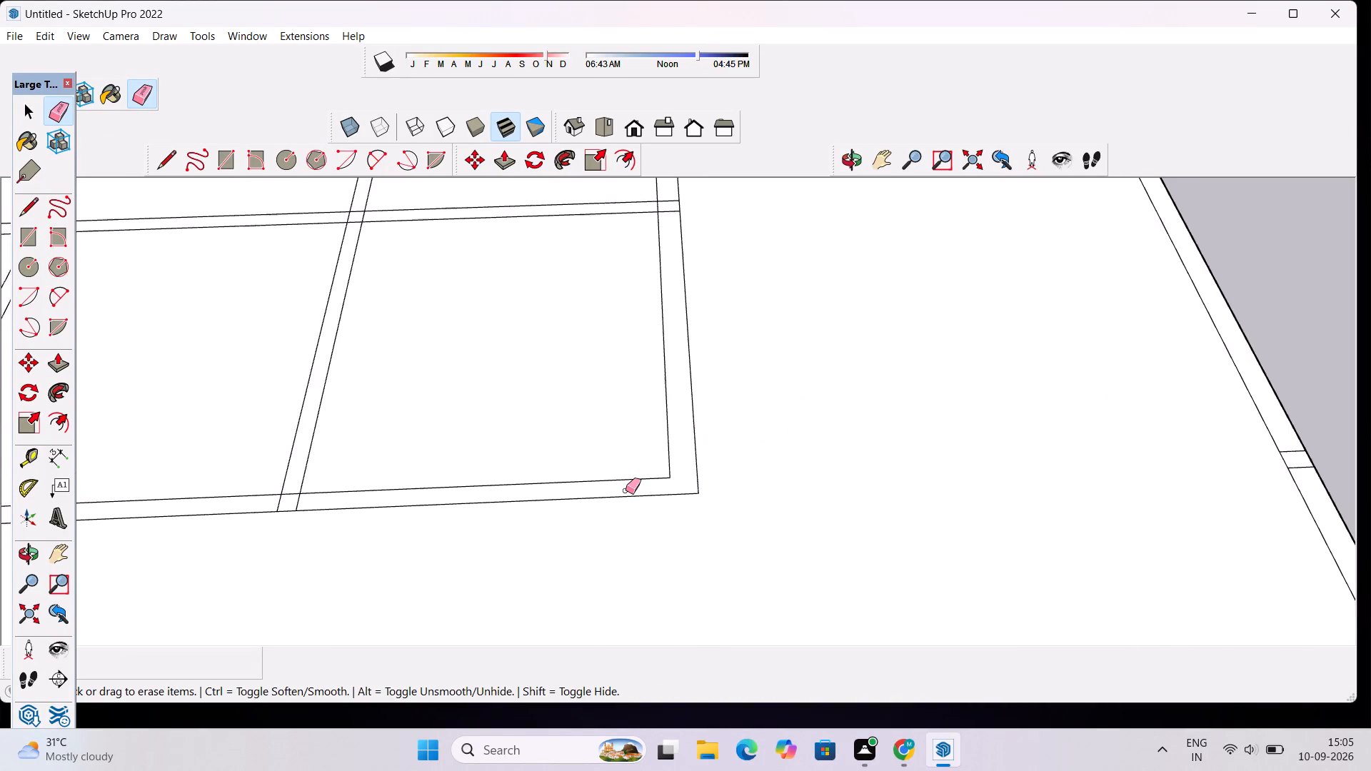
Erase the junction lines where the third and second partitions meet the full-width partition.
scroll(626, 490, down, 7)
scroll(470, 488, up, 12)
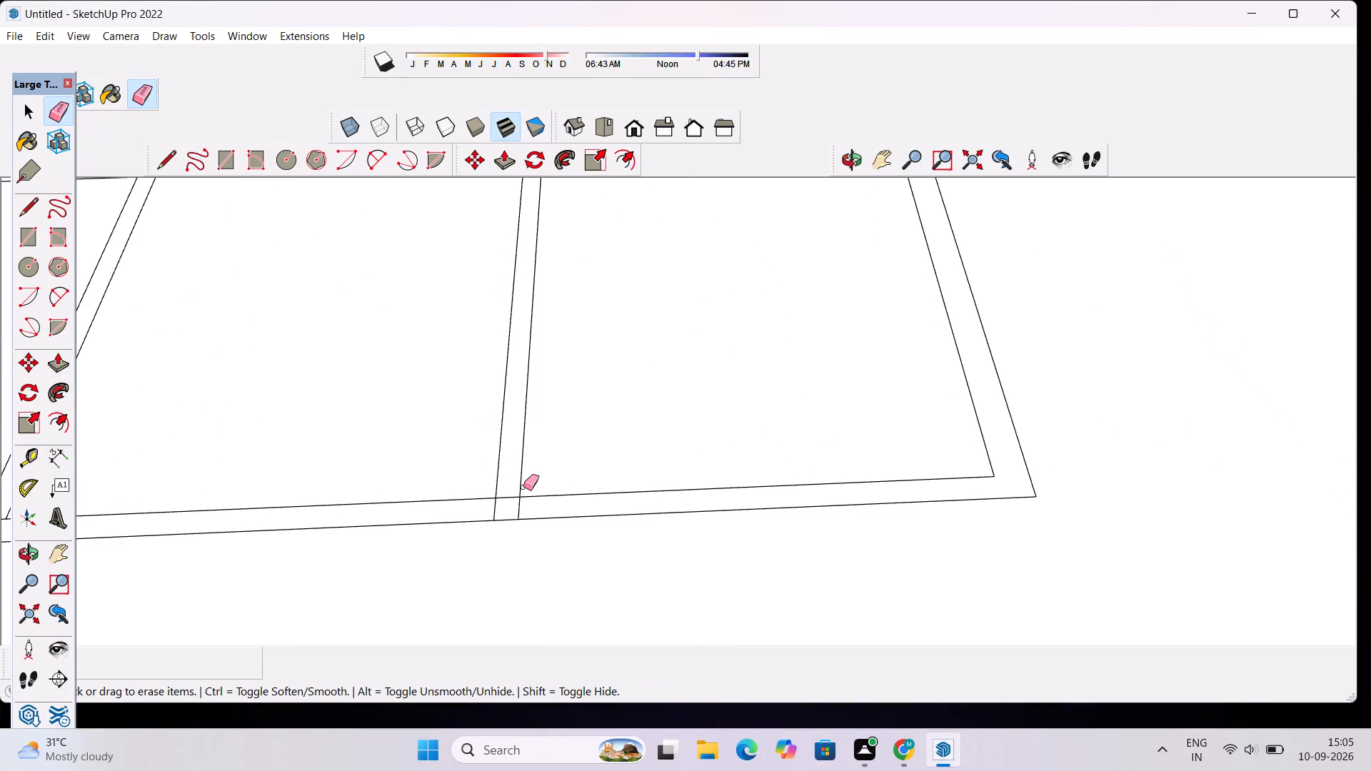
drag(514, 482, 530, 508)
scroll(478, 500, down, 15)
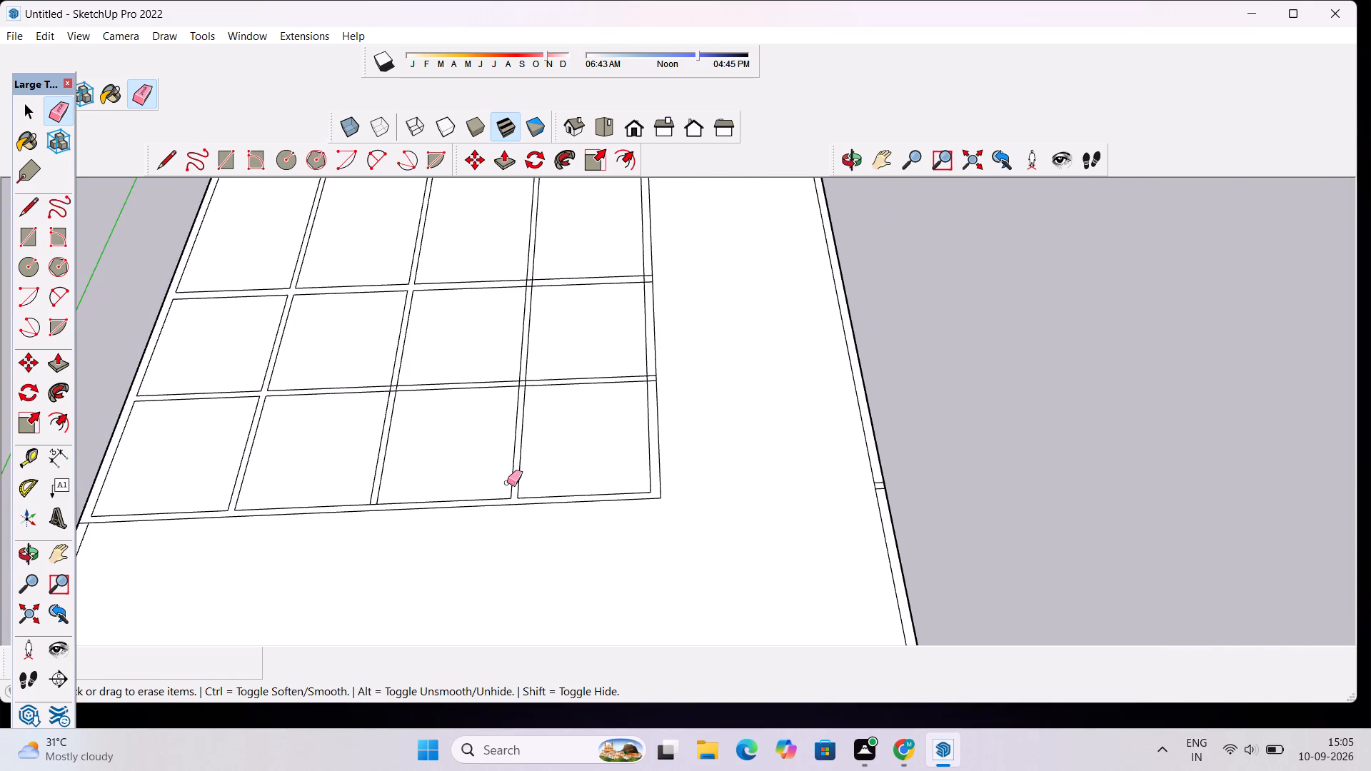
scroll(506, 483, down, 3)
scroll(399, 495, up, 14)
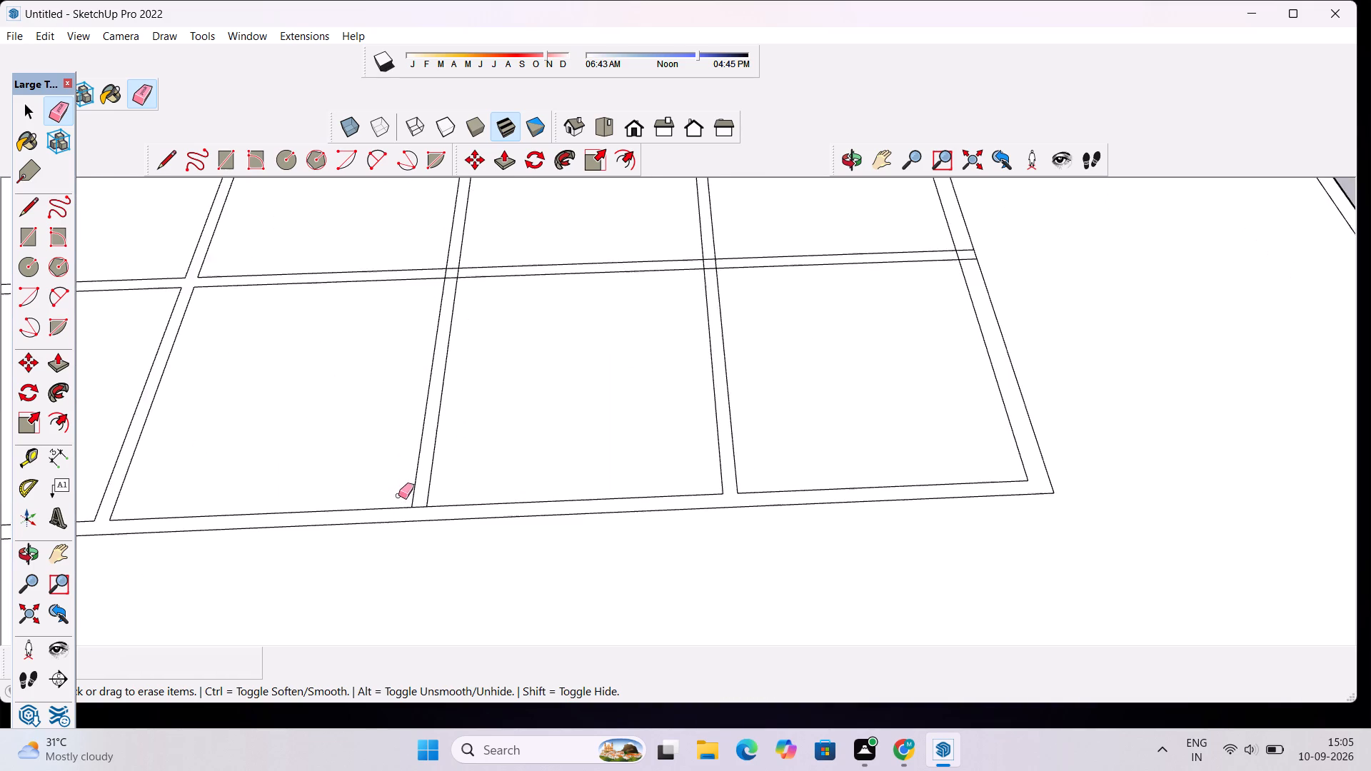
scroll(398, 495, up, 2)
drag(438, 505, 438, 519)
scroll(492, 413, down, 10)
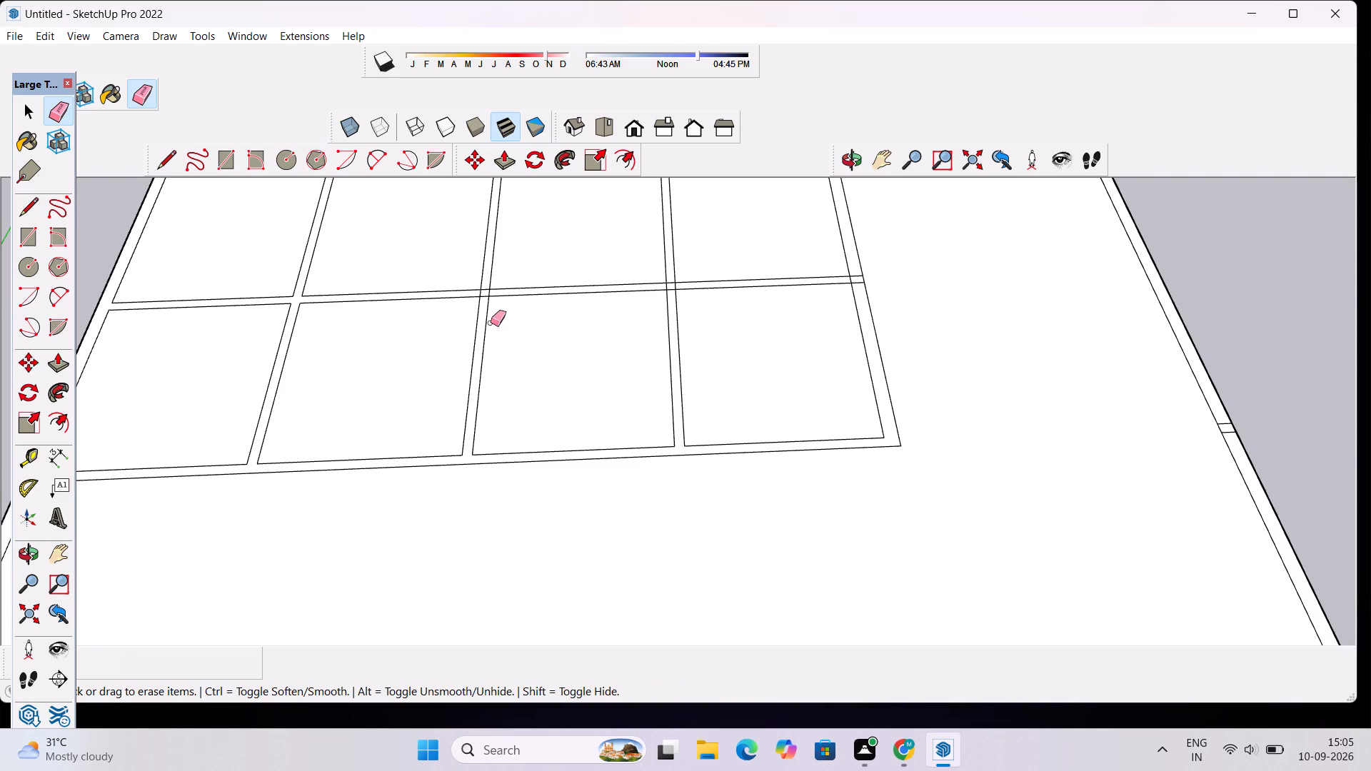
Erase the junction lines where the cross partition nearest the full-width partition meets the second and third partitions.
scroll(481, 297, up, 10)
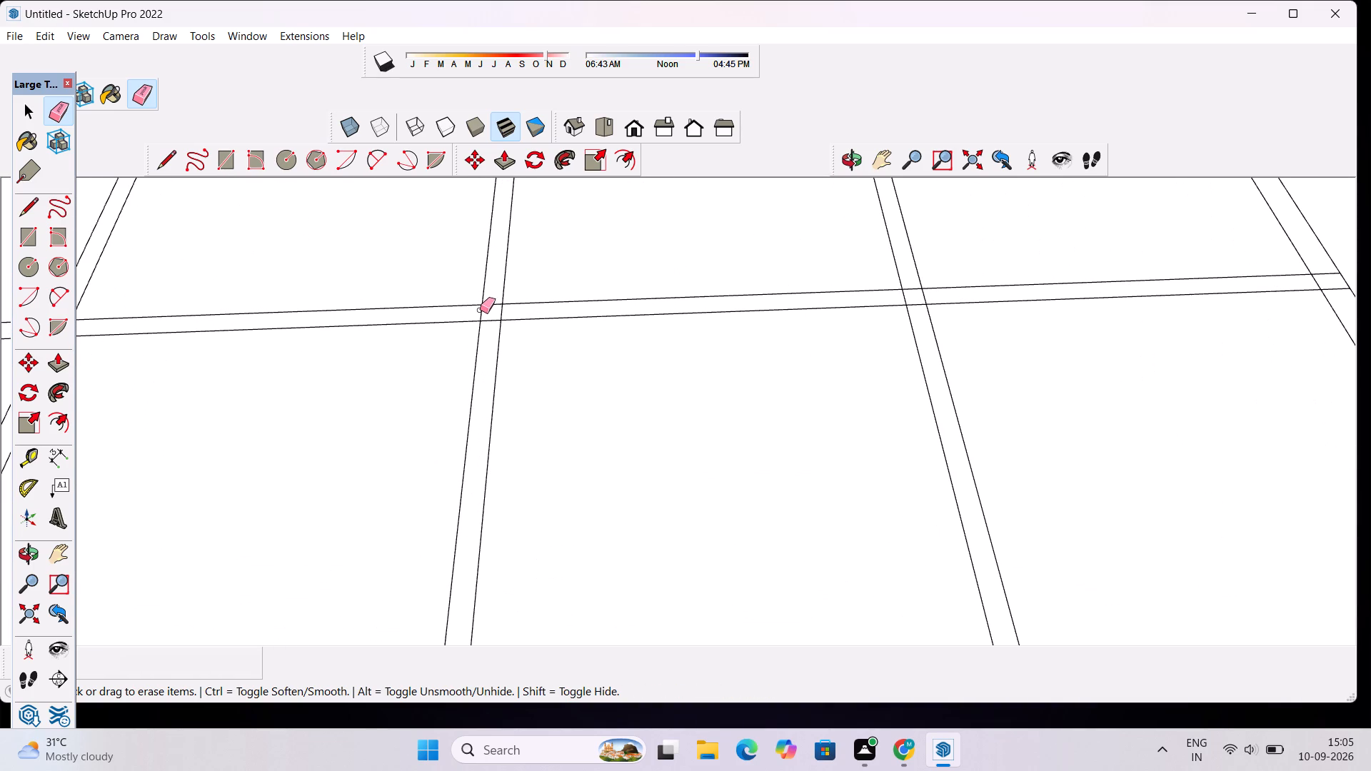
drag(490, 296, 489, 338)
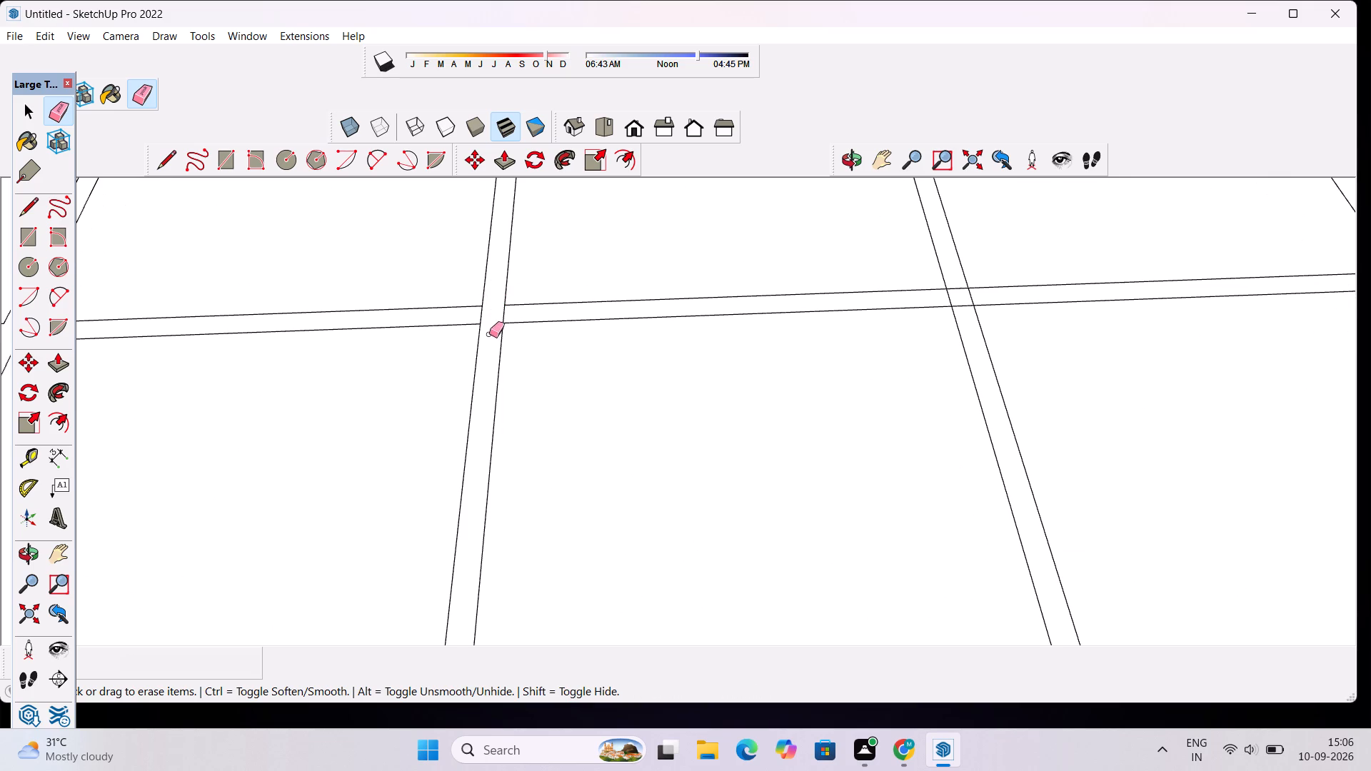
drag(522, 309, 457, 315)
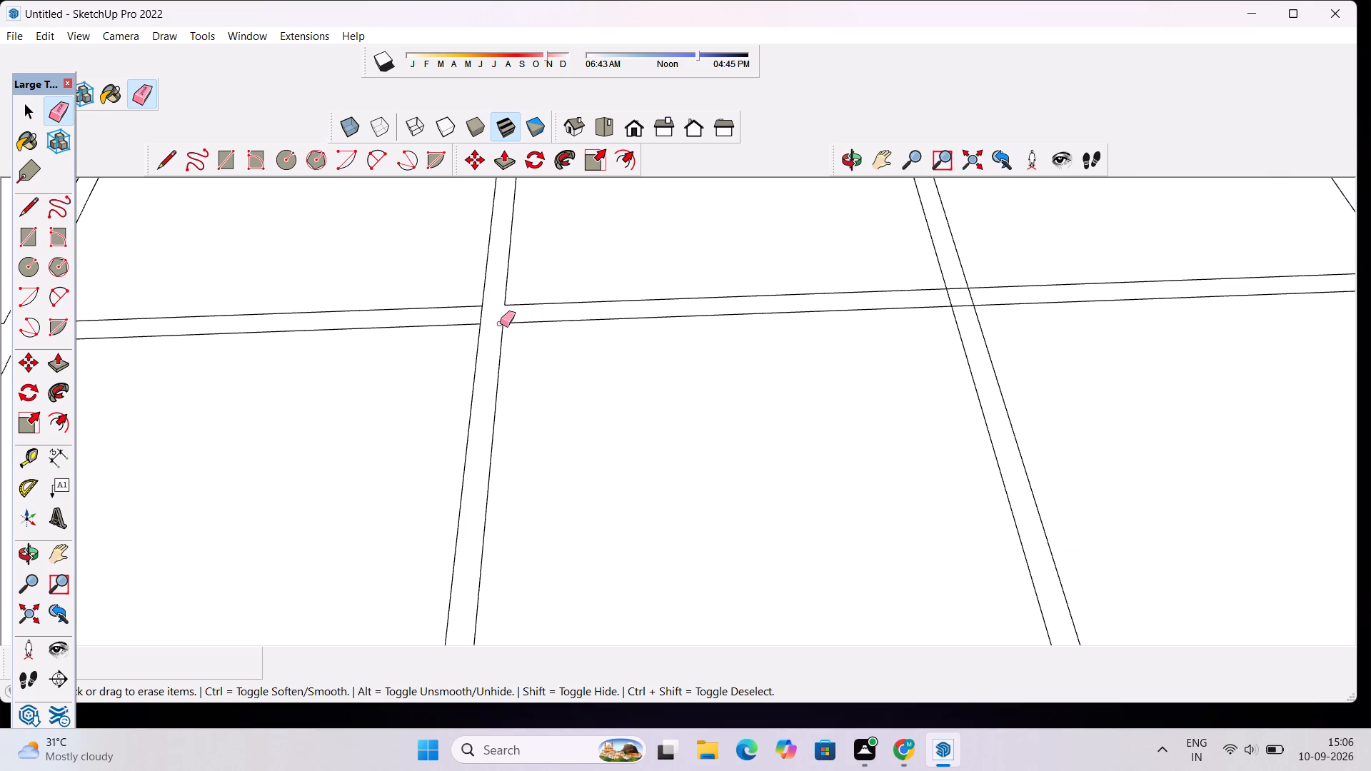
click(482, 312)
scroll(823, 304, down, 5)
scroll(940, 283, up, 5)
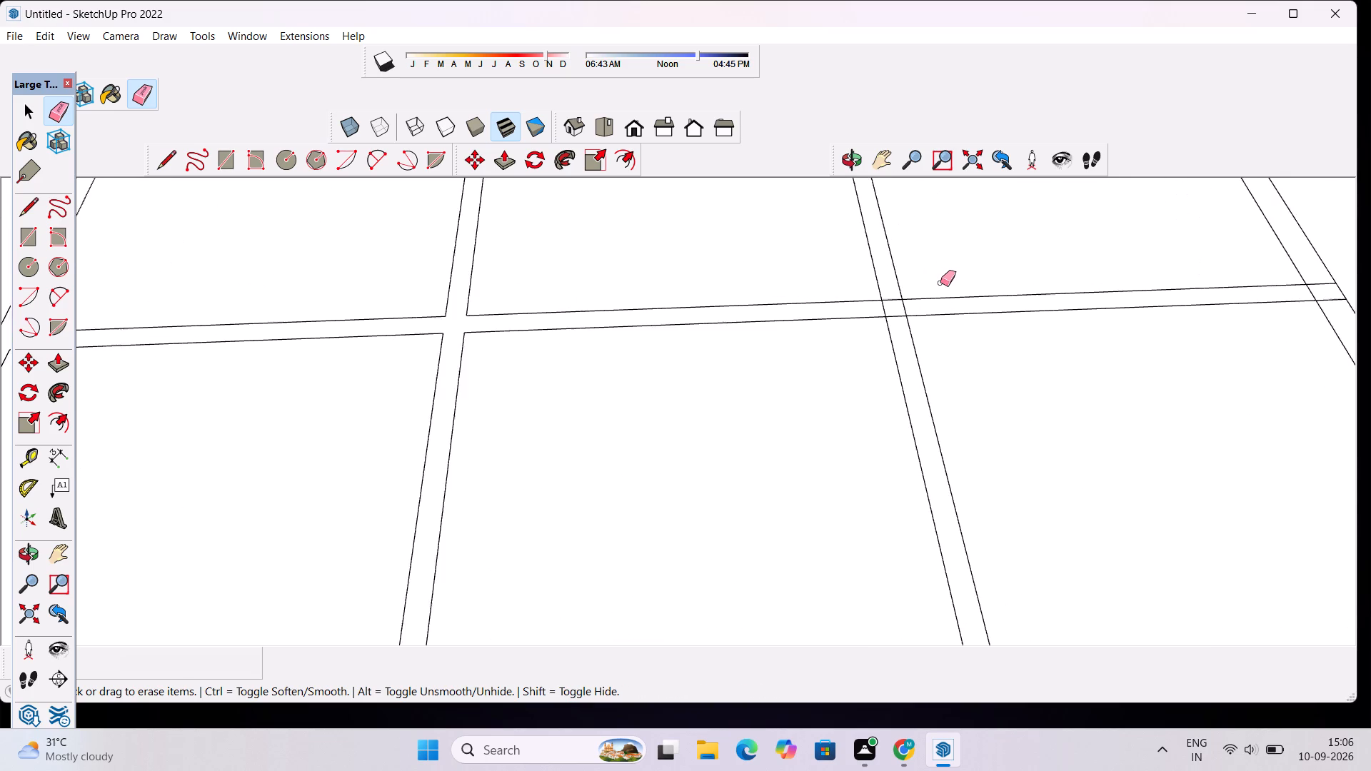
scroll(940, 283, up, 4)
drag(855, 298, 872, 368)
drag(893, 315, 877, 321)
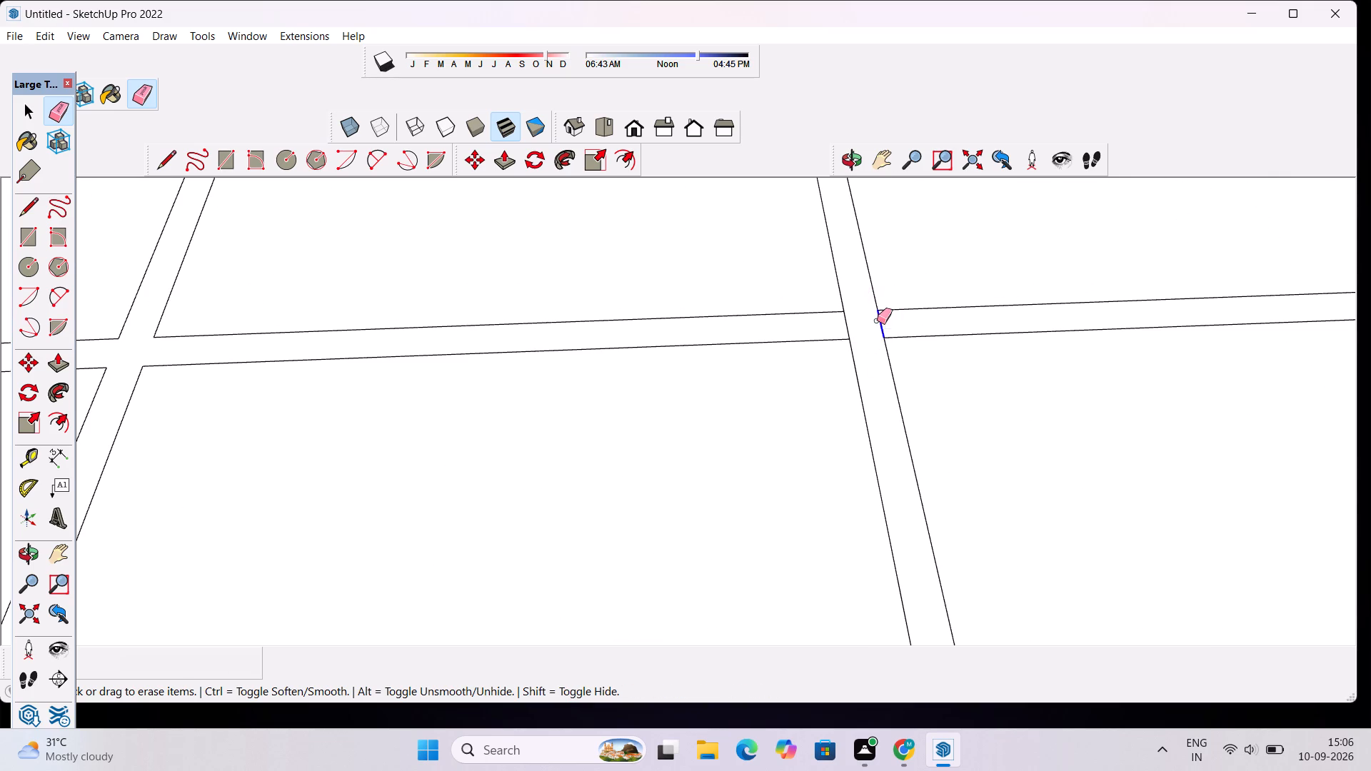
drag(877, 321, 830, 328)
scroll(930, 323, down, 15)
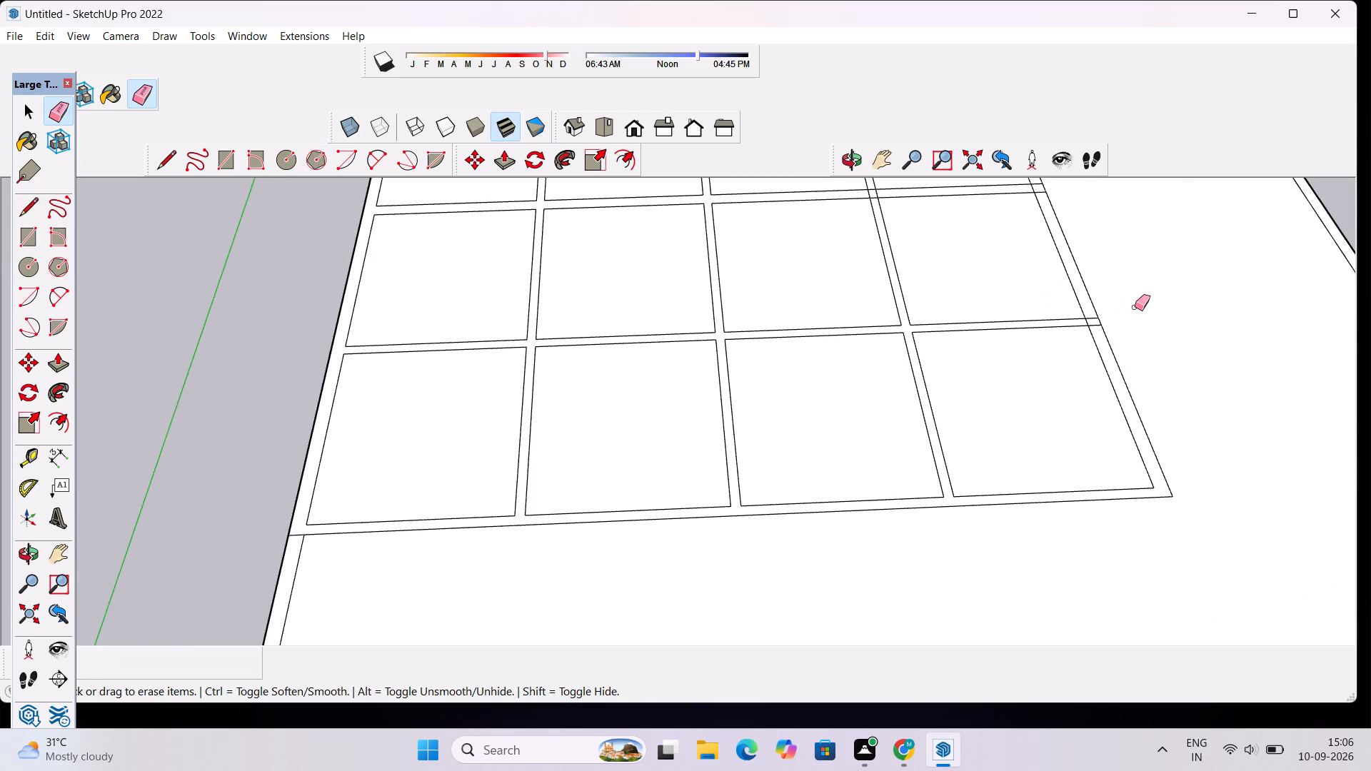
Erase the junction lines where both cross partitions meet the fourth partition, keeping its outer line continuous.
scroll(1135, 307, up, 12)
drag(1004, 312, 1004, 349)
drag(1017, 341, 1020, 355)
scroll(903, 346, down, 6)
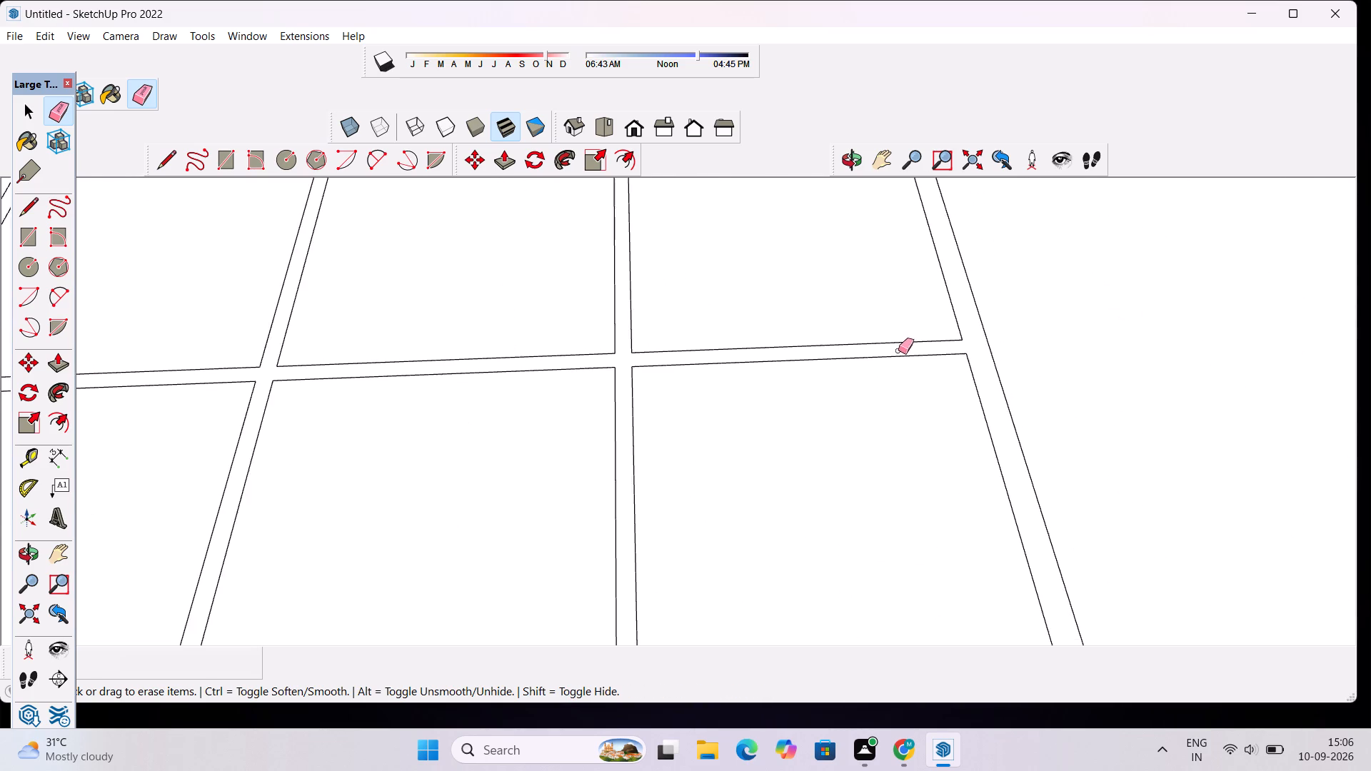
scroll(898, 351, down, 20)
scroll(898, 351, down, 1)
scroll(885, 235, up, 5)
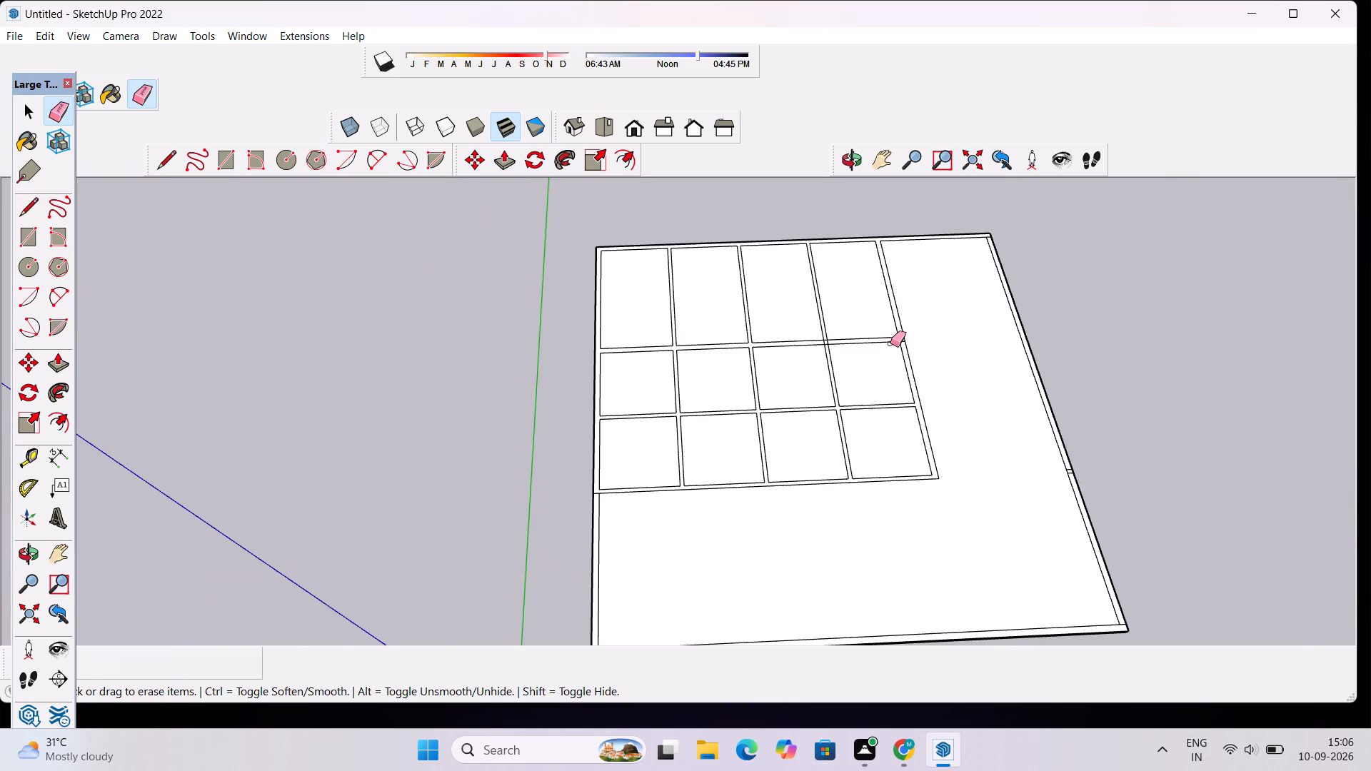
scroll(909, 349, up, 17)
drag(908, 311, 903, 328)
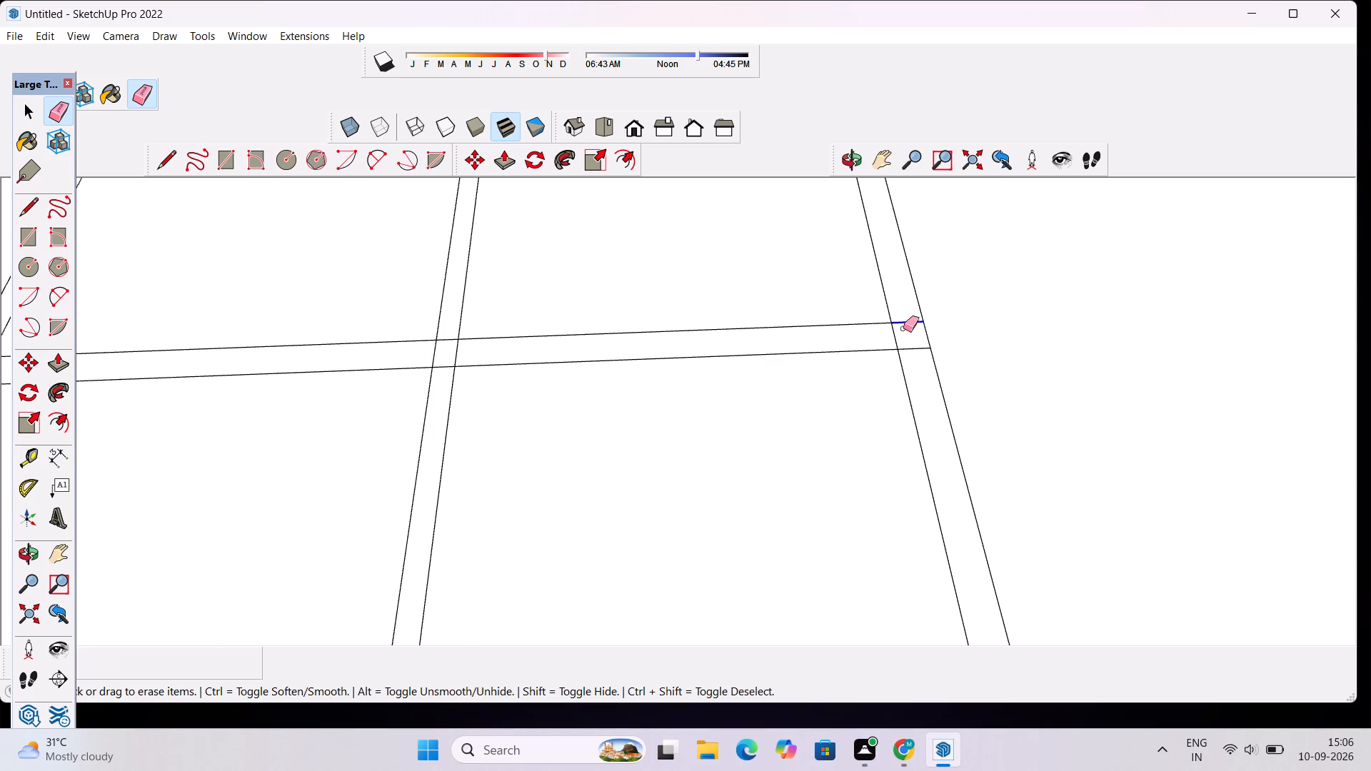
drag(903, 328, 888, 338)
scroll(894, 322, up, 6)
drag(903, 336, 916, 373)
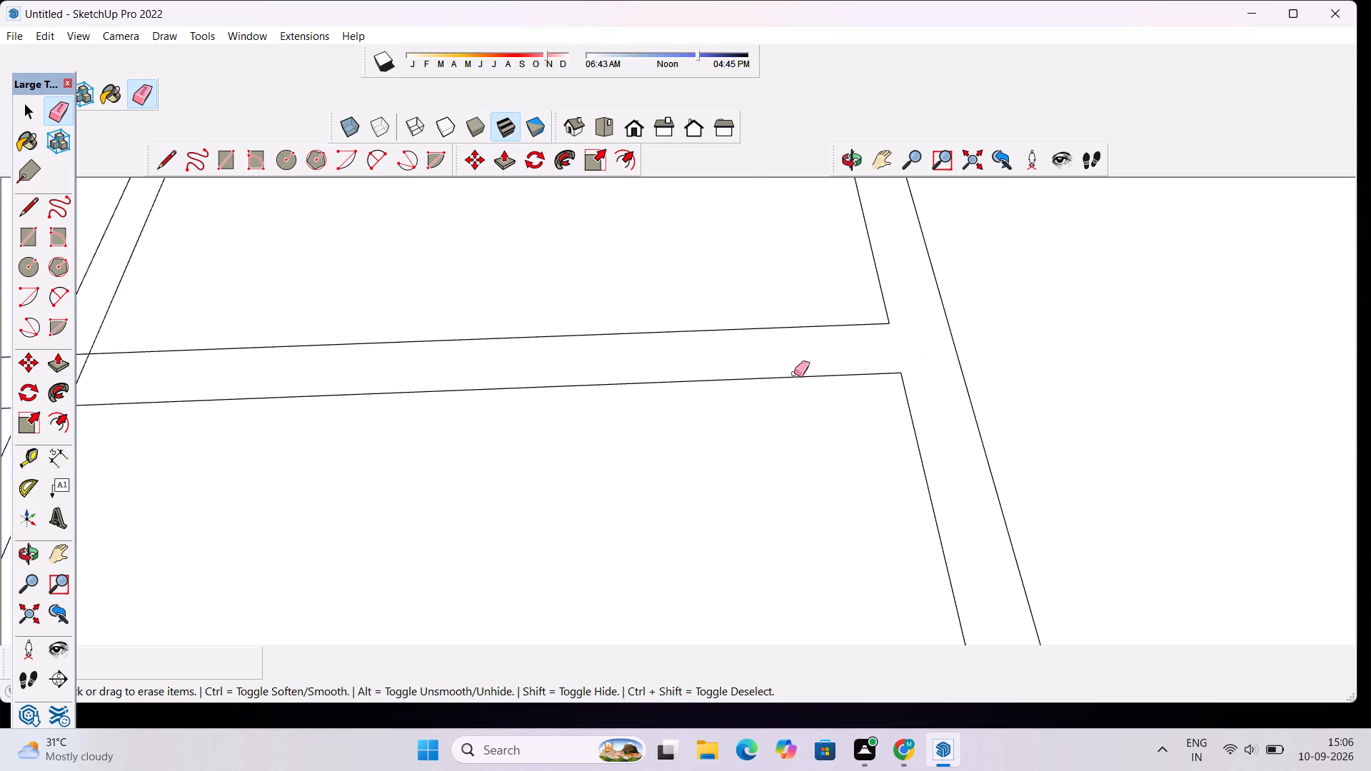
Erase the junction lines where the cross partition farther from the full-width partition meets the third partition.
scroll(669, 371, down, 13)
scroll(500, 393, up, 12)
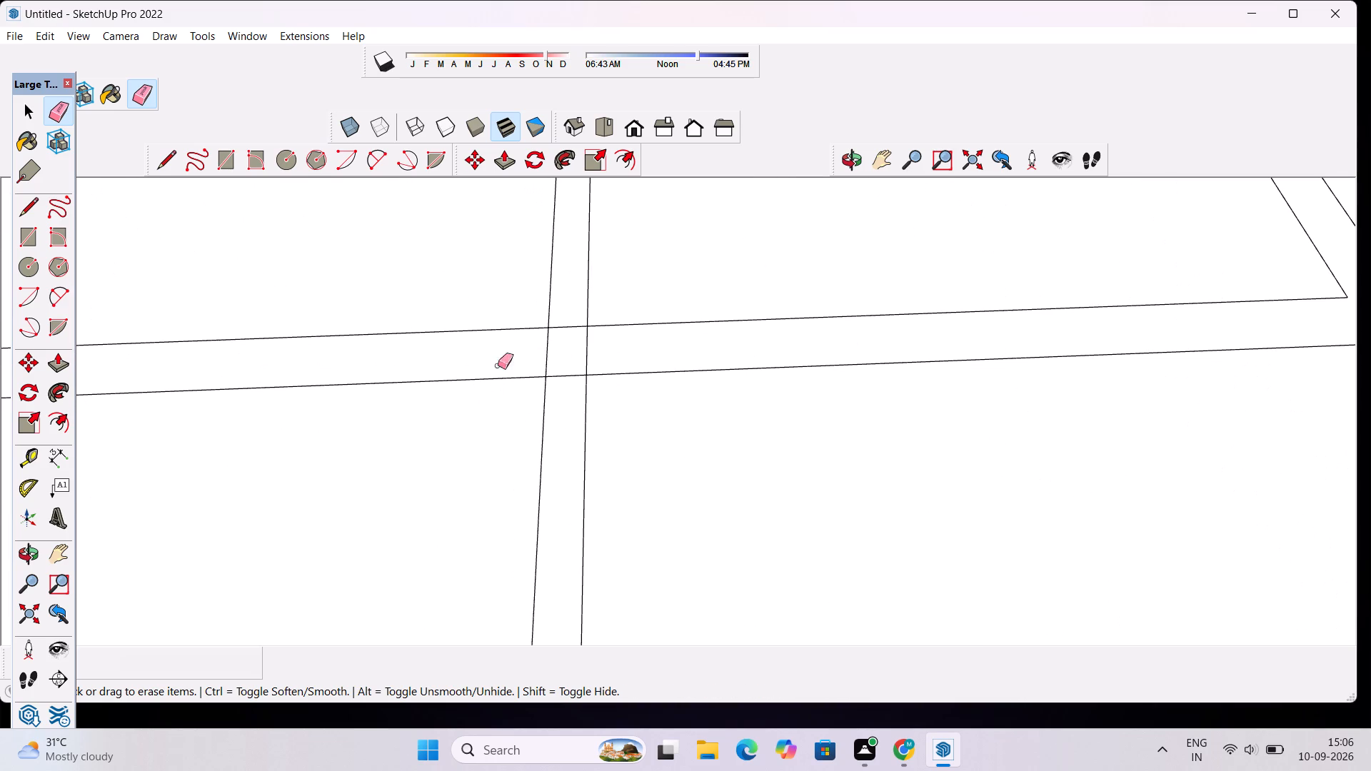
drag(568, 313, 536, 356)
drag(591, 346, 587, 353)
drag(587, 353, 568, 398)
scroll(501, 411, down, 18)
scroll(453, 391, down, 7)
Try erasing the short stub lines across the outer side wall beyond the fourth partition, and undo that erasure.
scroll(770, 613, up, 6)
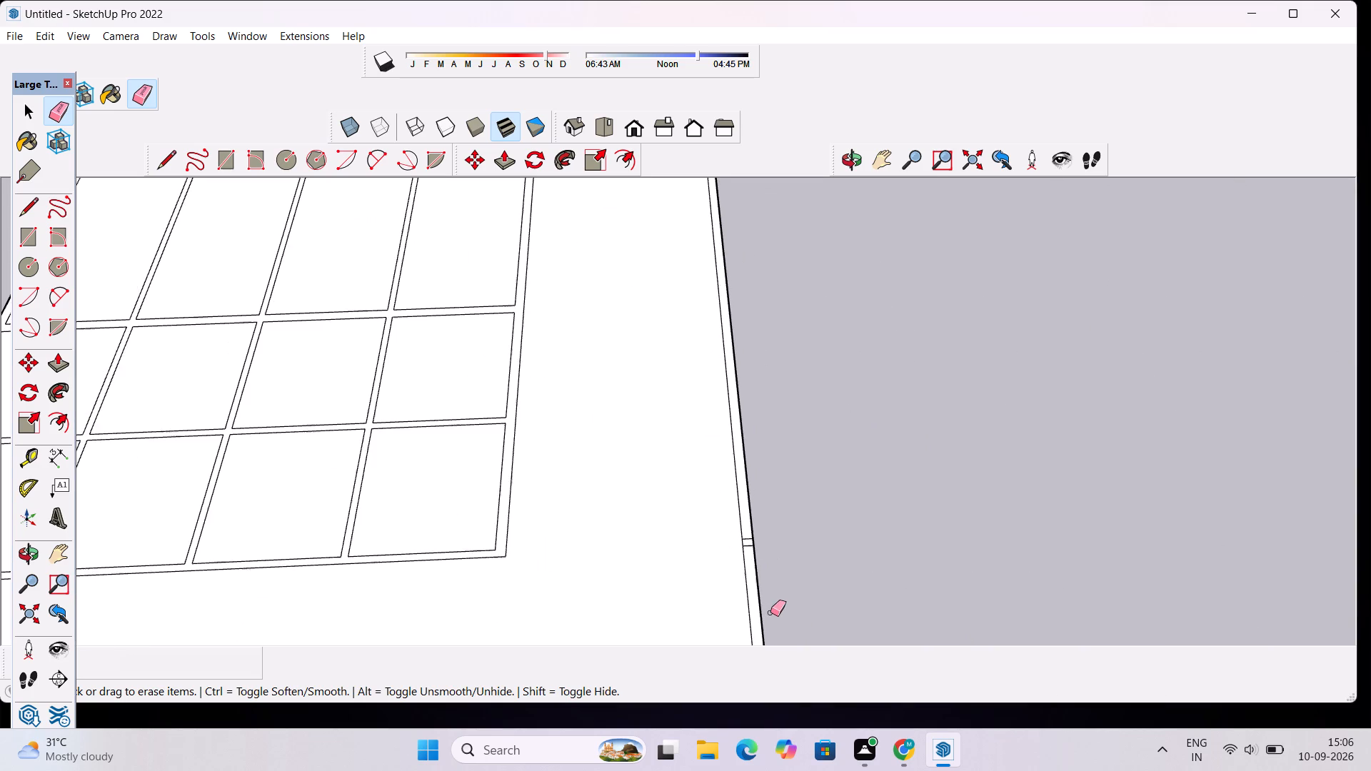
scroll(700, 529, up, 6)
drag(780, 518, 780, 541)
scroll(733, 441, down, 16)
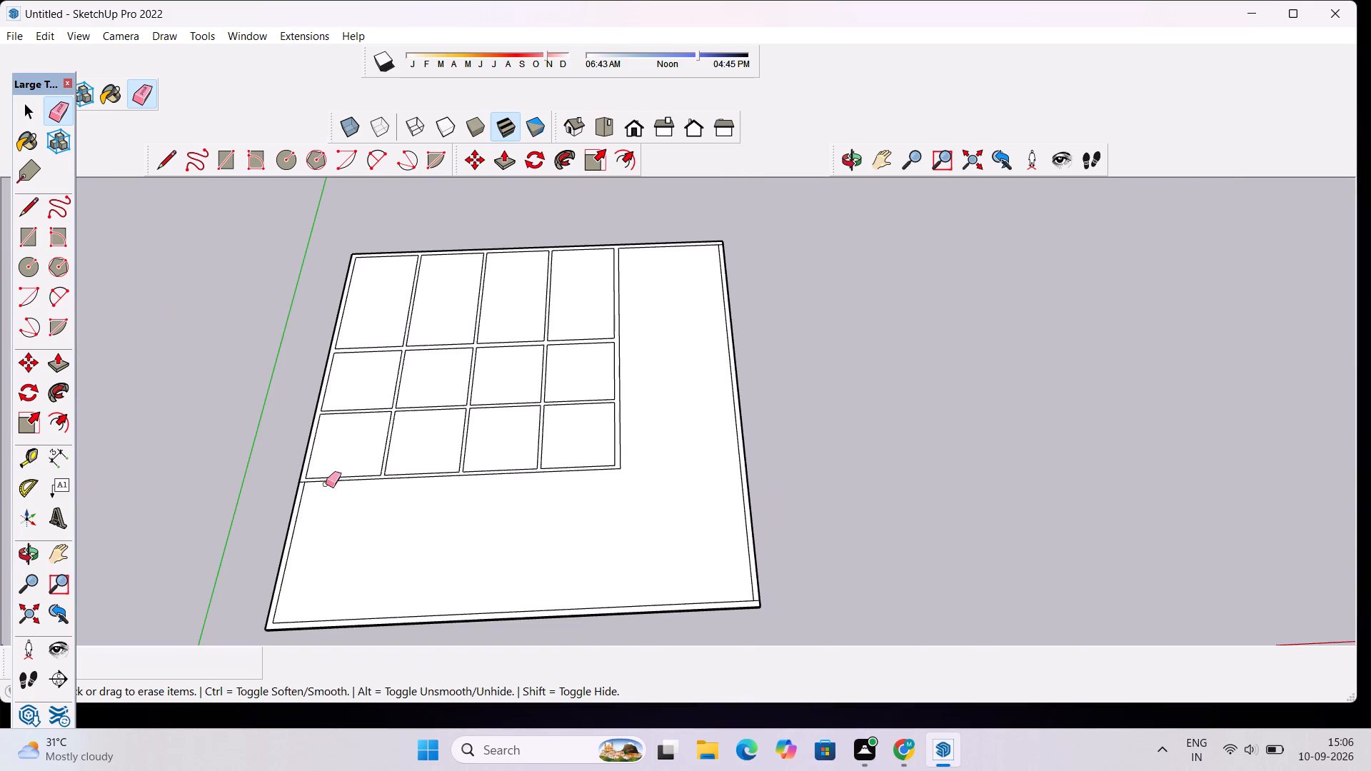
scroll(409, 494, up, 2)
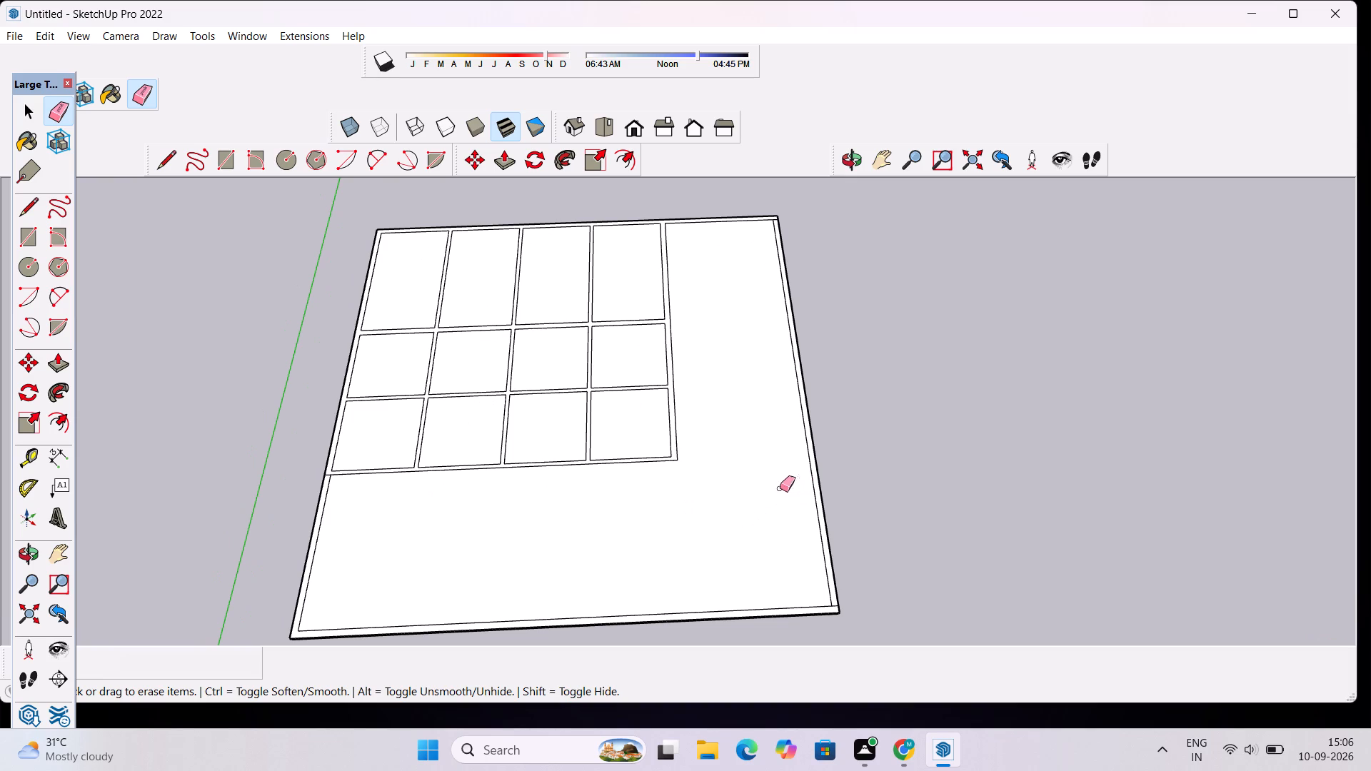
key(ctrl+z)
Examine the partition grid and outer wall outlines for stray lines and continuity.
scroll(738, 476, up, 1)
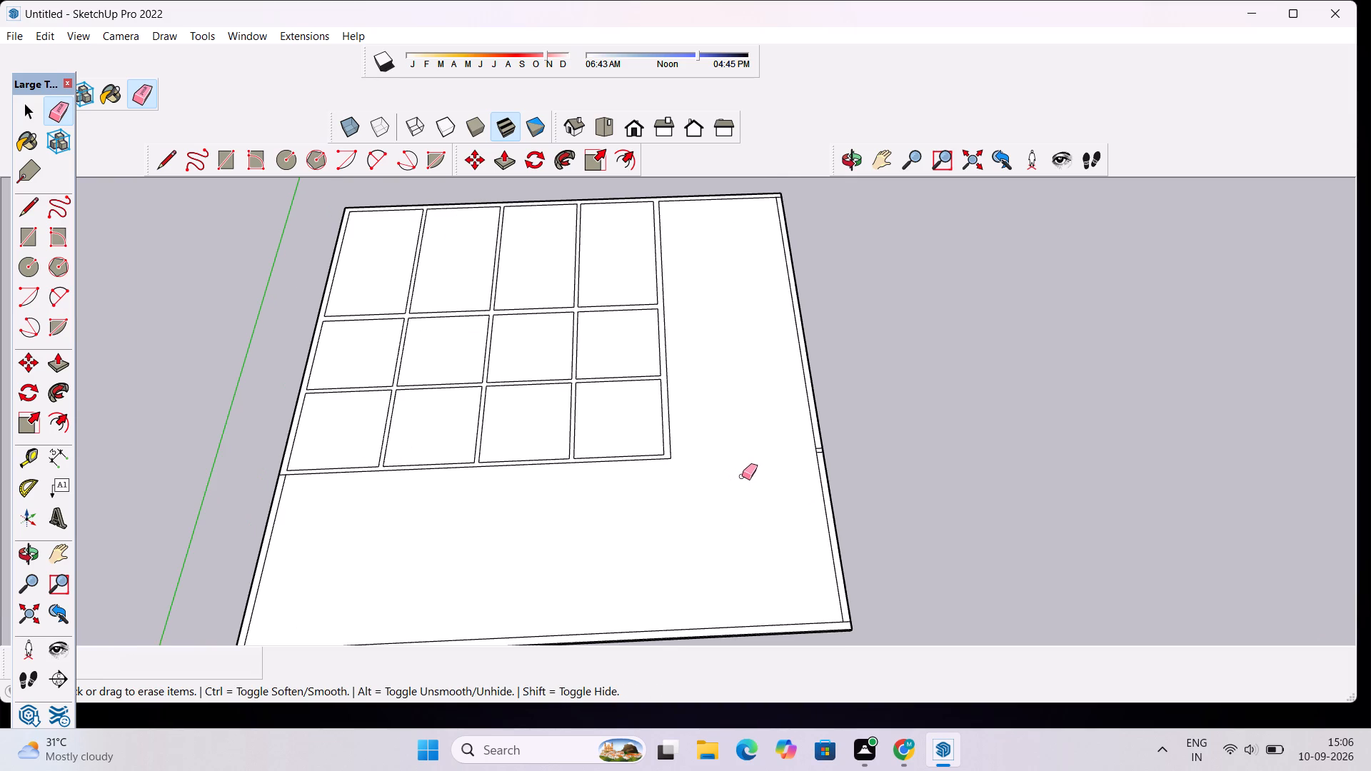
scroll(742, 476, up, 2)
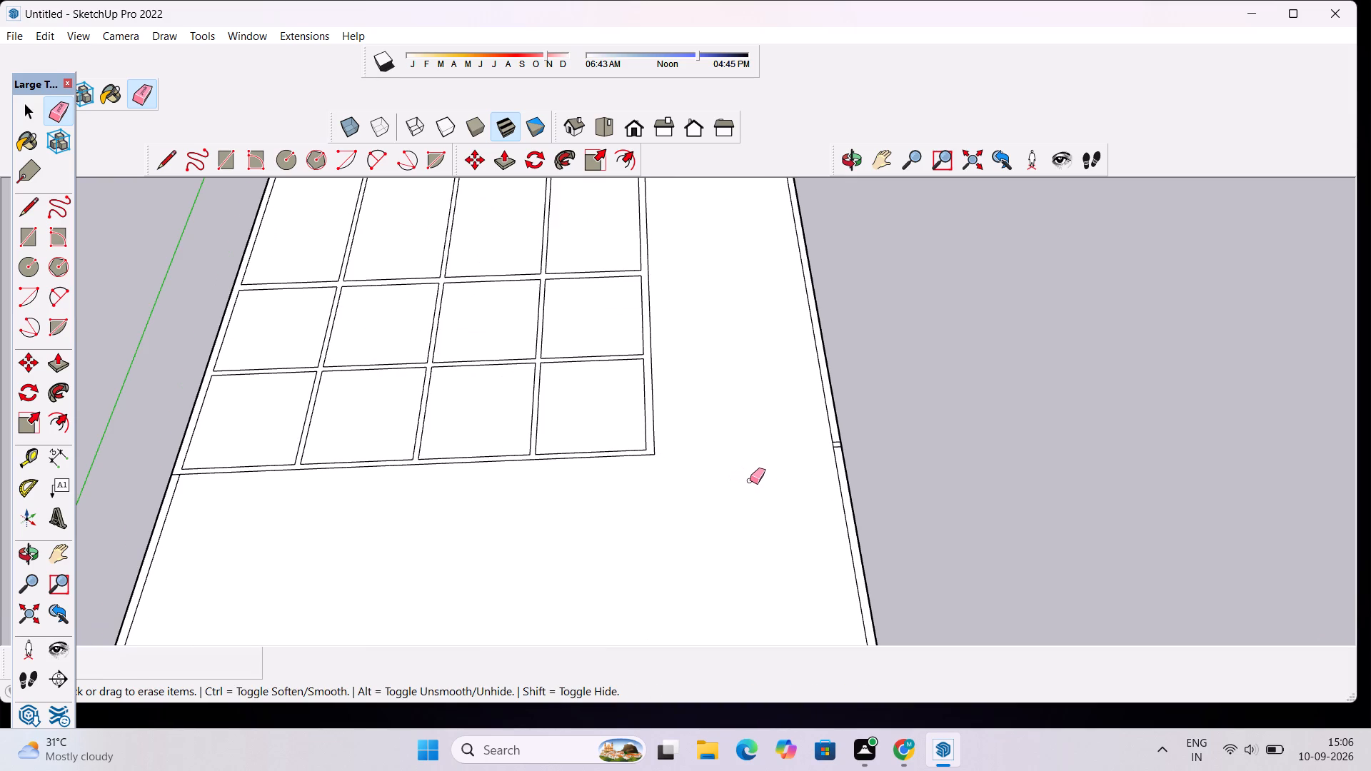
key(space)
scroll(630, 478, down, 1)
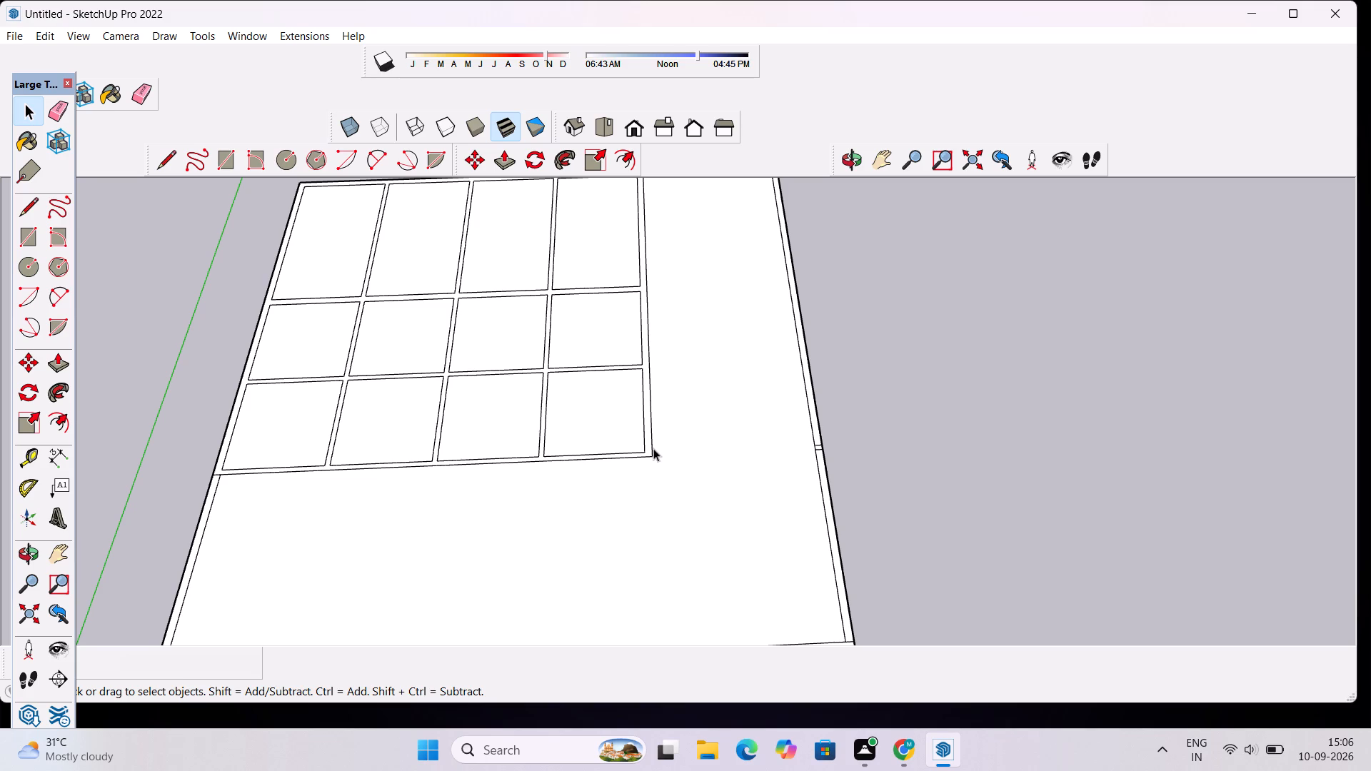
scroll(566, 433, down, 6)
scroll(448, 243, up, 6)
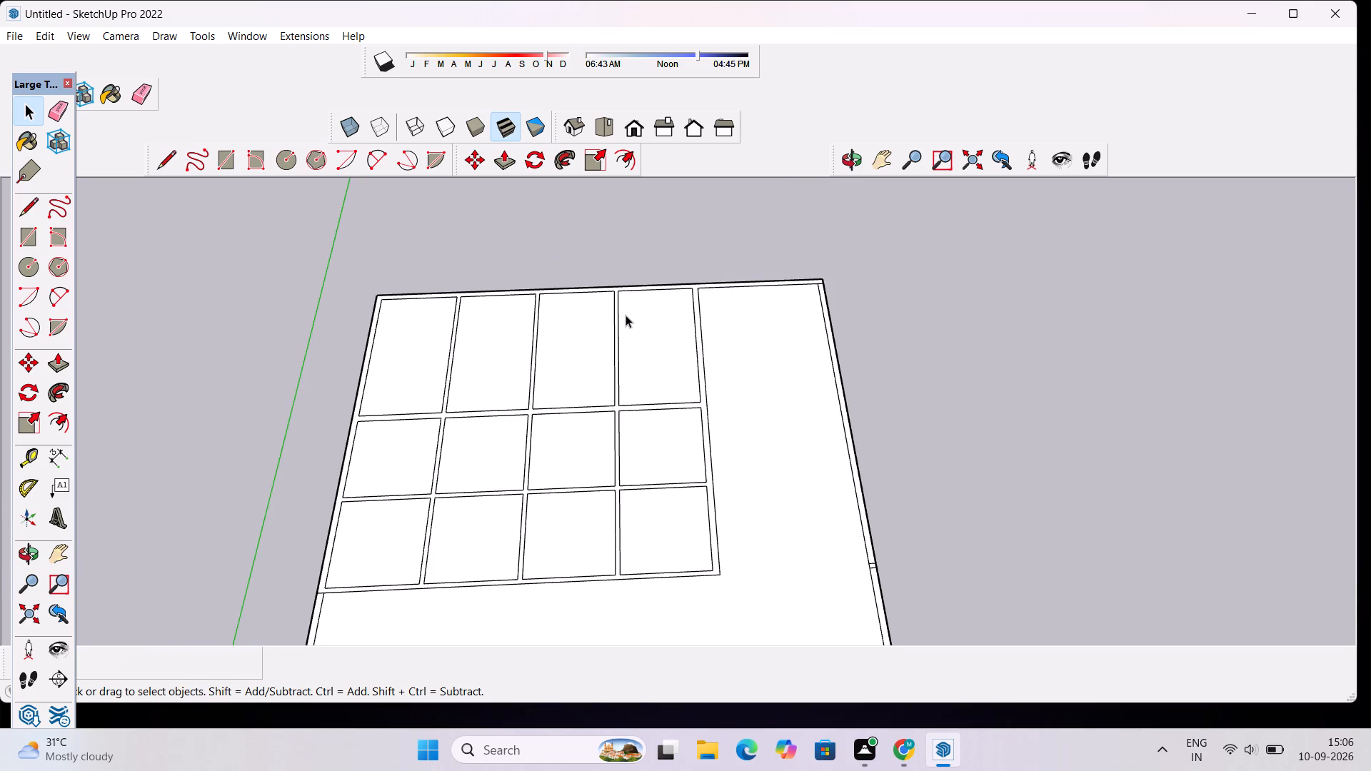
scroll(628, 313, up, 6)
scroll(671, 308, down, 5)
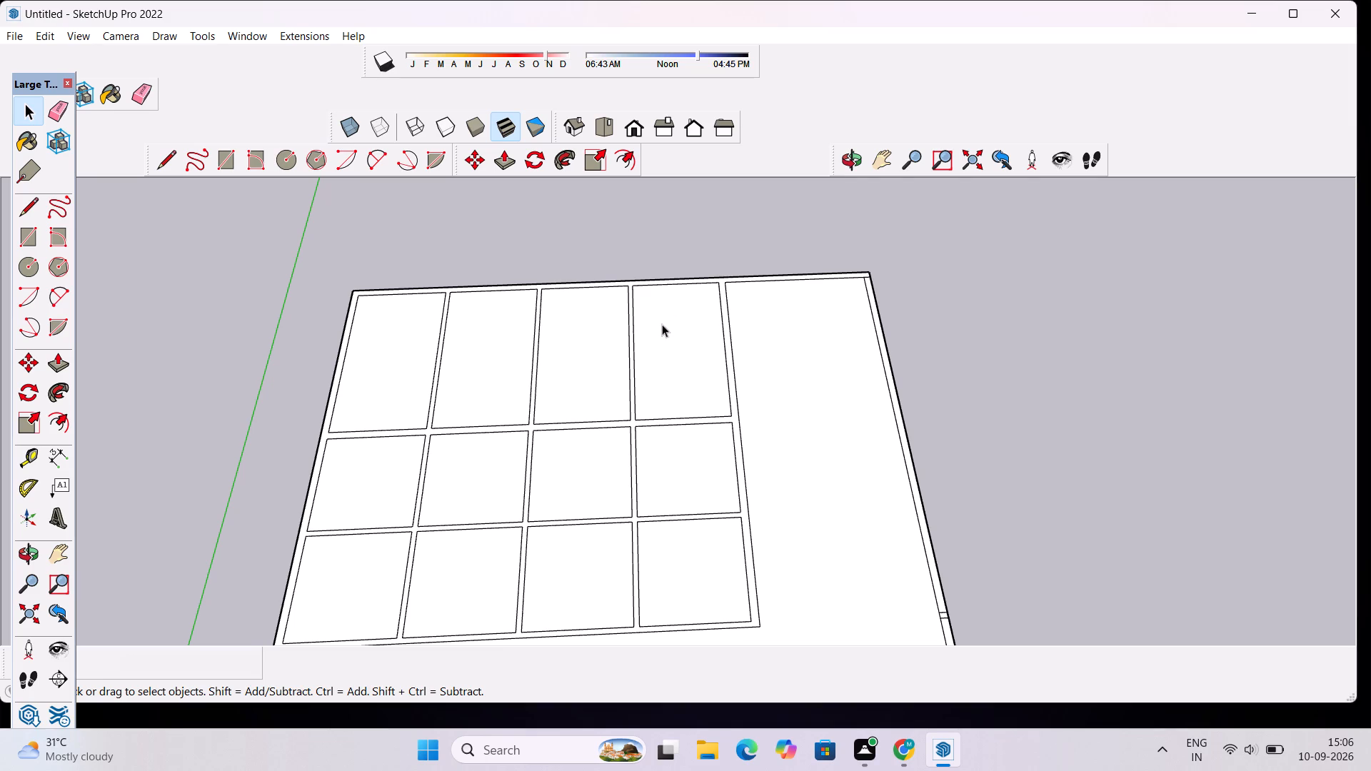
scroll(596, 398, down, 5)
scroll(666, 395, up, 5)
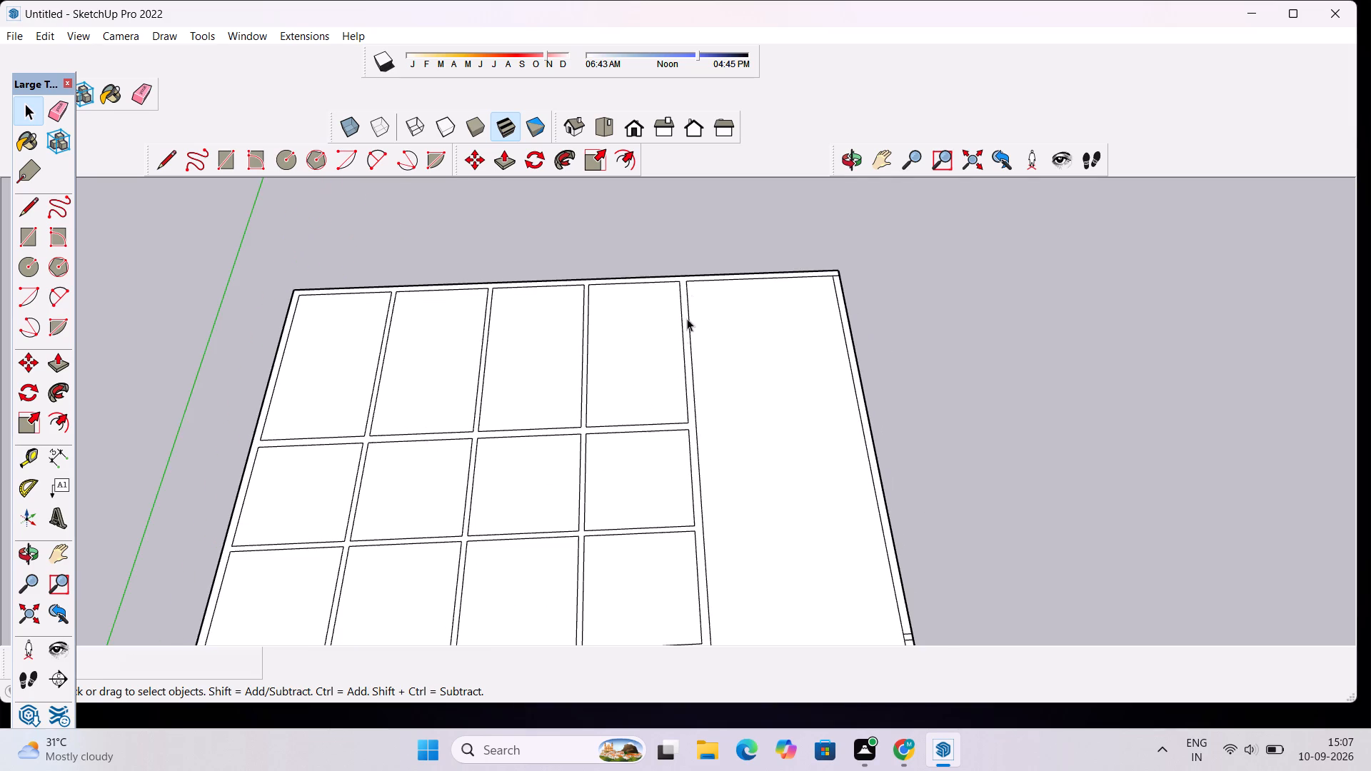
scroll(688, 291, up, 3)
Draw a line across the outer wall in line with the fourth partition's outer face, separating the room grid's wall face.
click(681, 287)
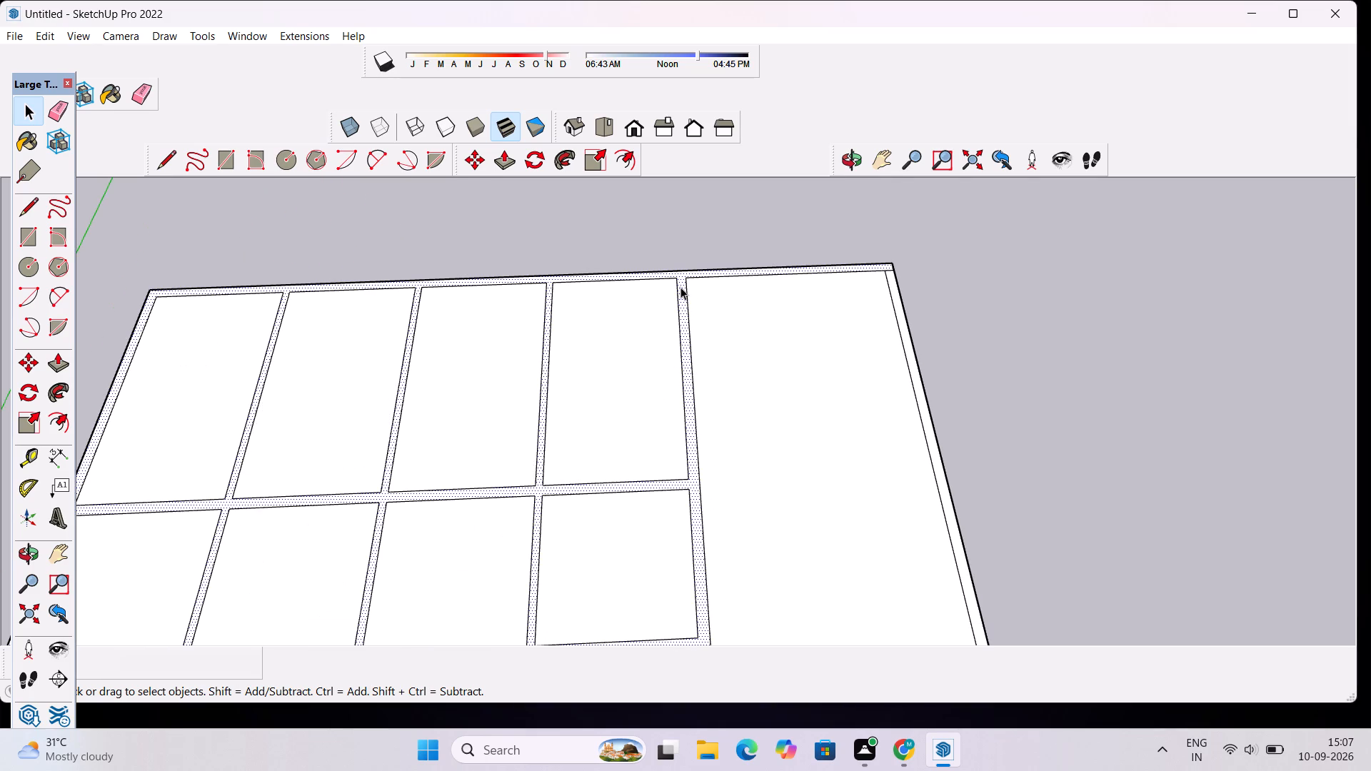
scroll(681, 287, up, 9)
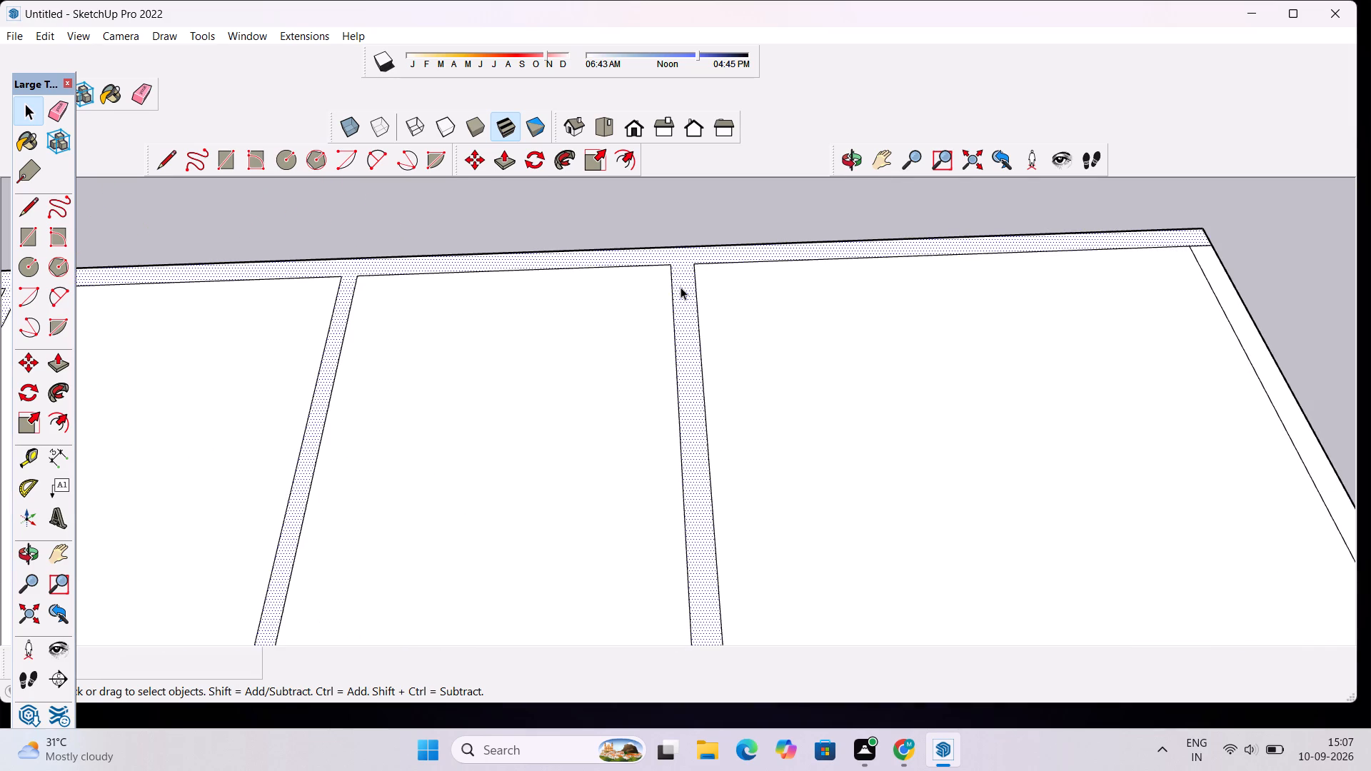
key(l)
scroll(682, 271, up, 5)
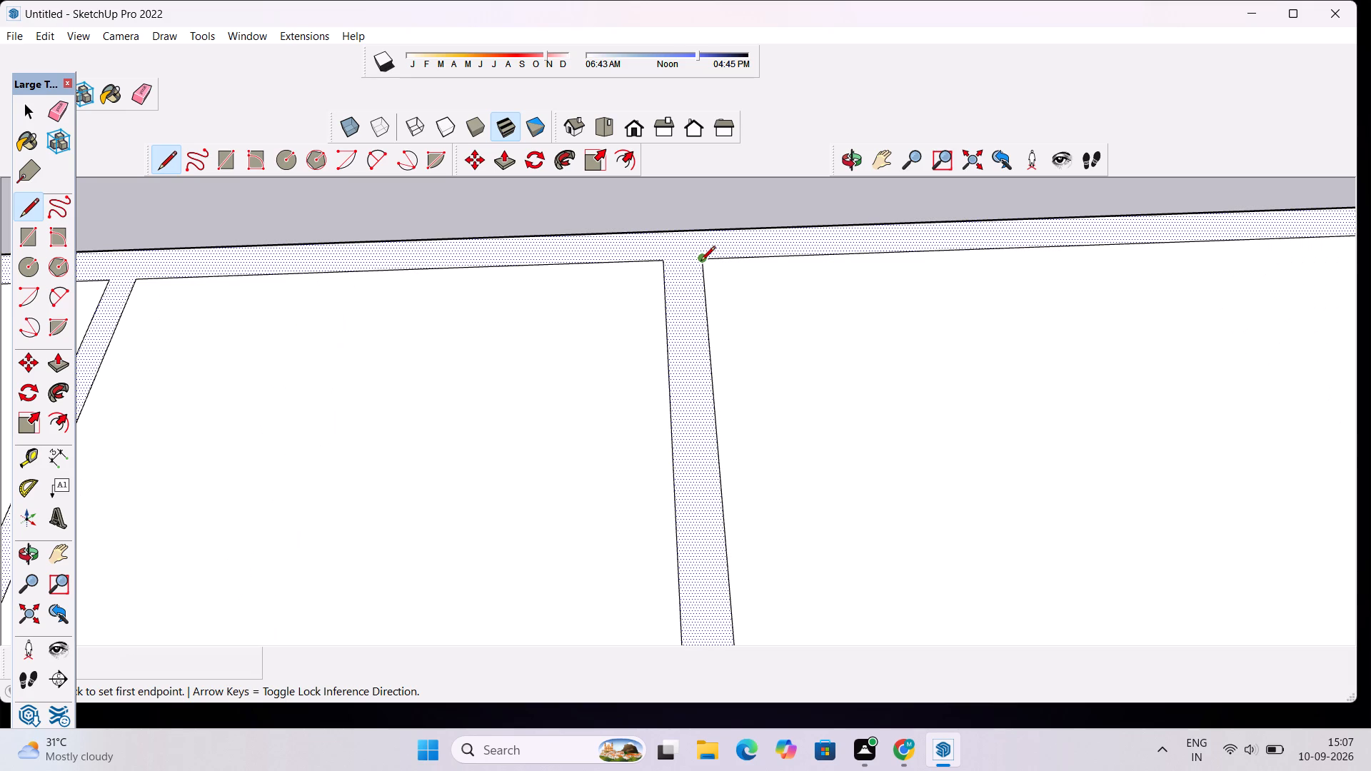
click(700, 262)
click(693, 233)
scroll(658, 250, down, 8)
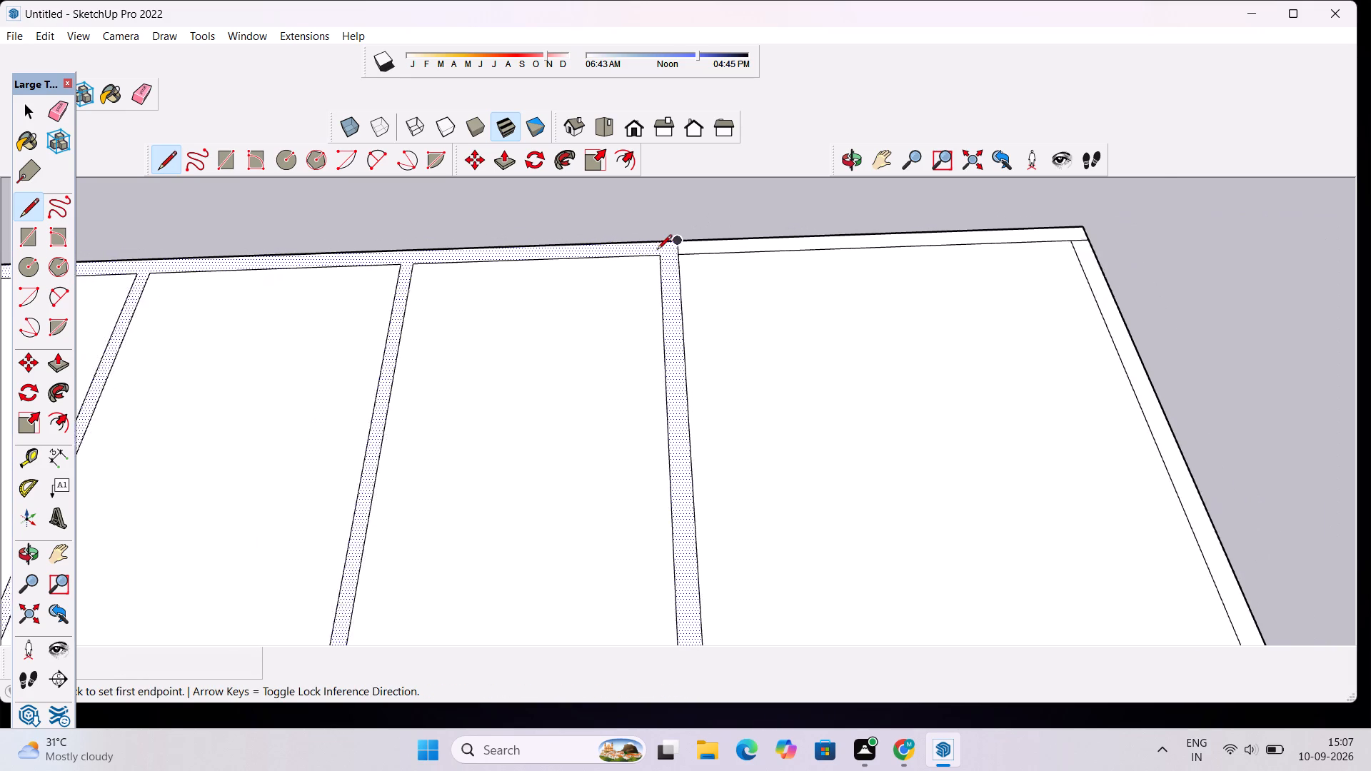
Push/Pull the room grid's connected wall face up to a height of 10'.
scroll(657, 251, down, 2)
key(p)
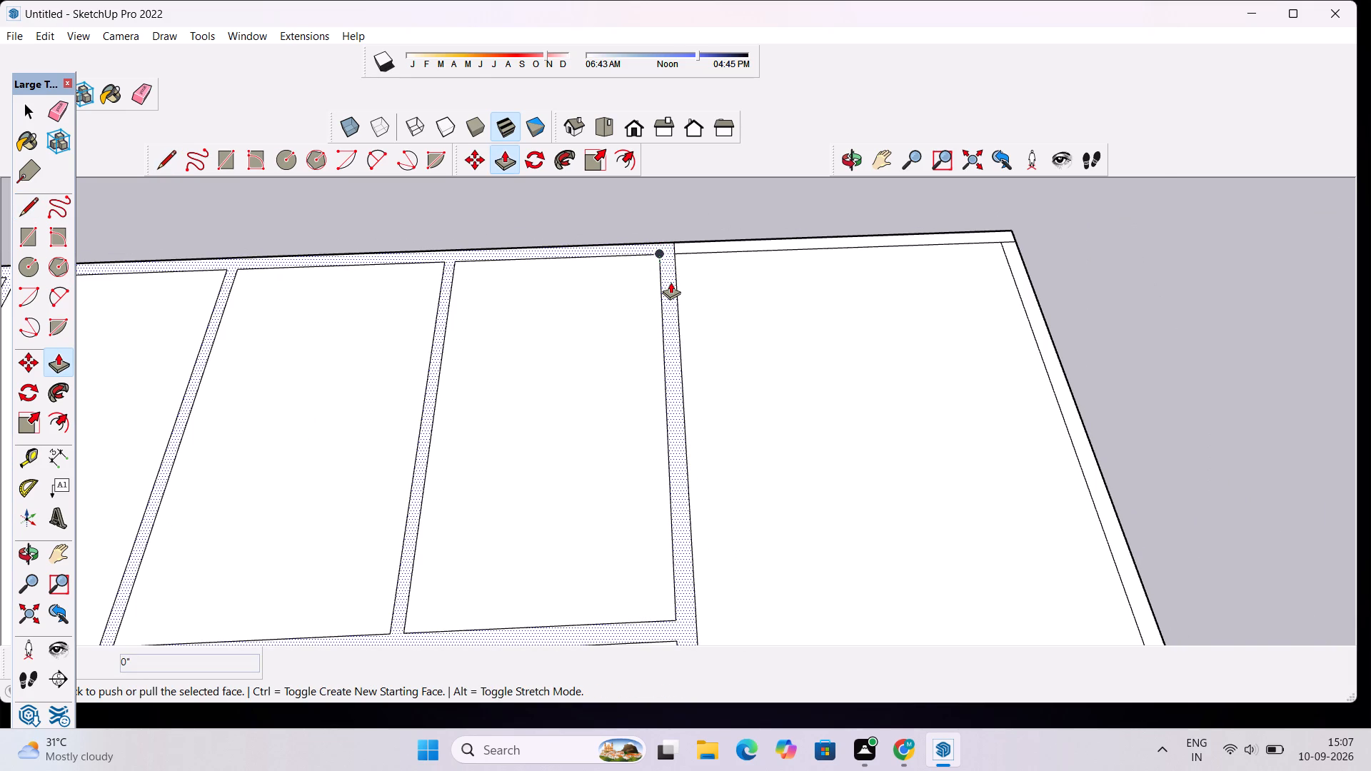
click(671, 282)
scroll(666, 270, down, 18)
scroll(649, 226, down, 6)
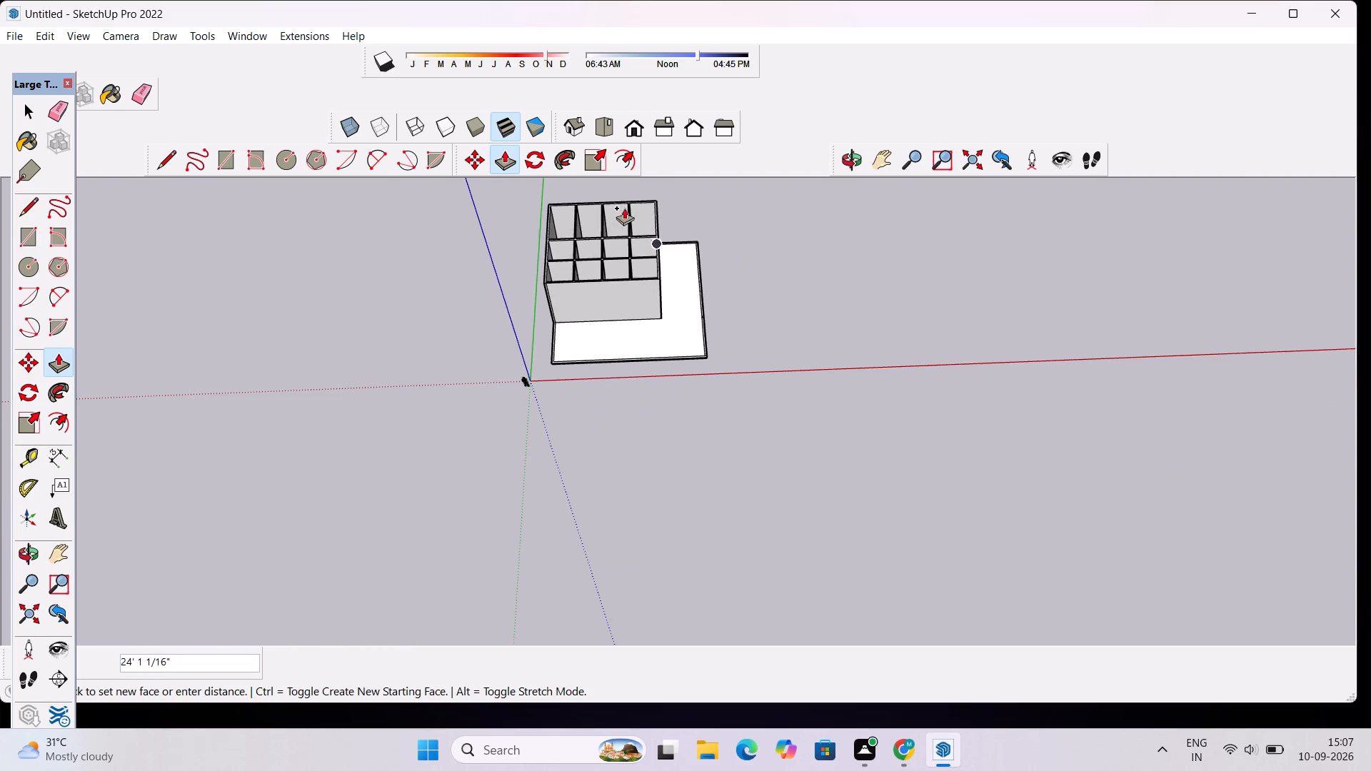
scroll(621, 223, down, 3)
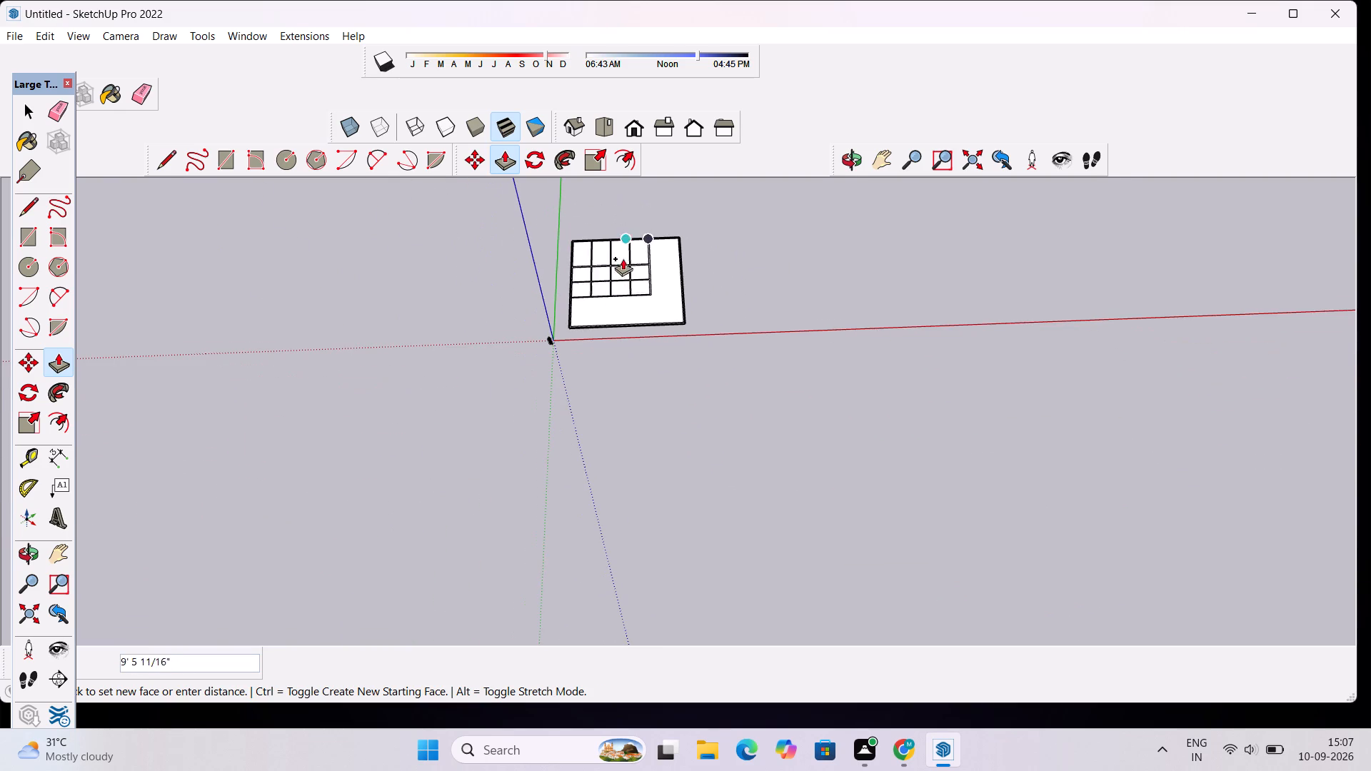
scroll(623, 258, down, 6)
scroll(614, 245, up, 13)
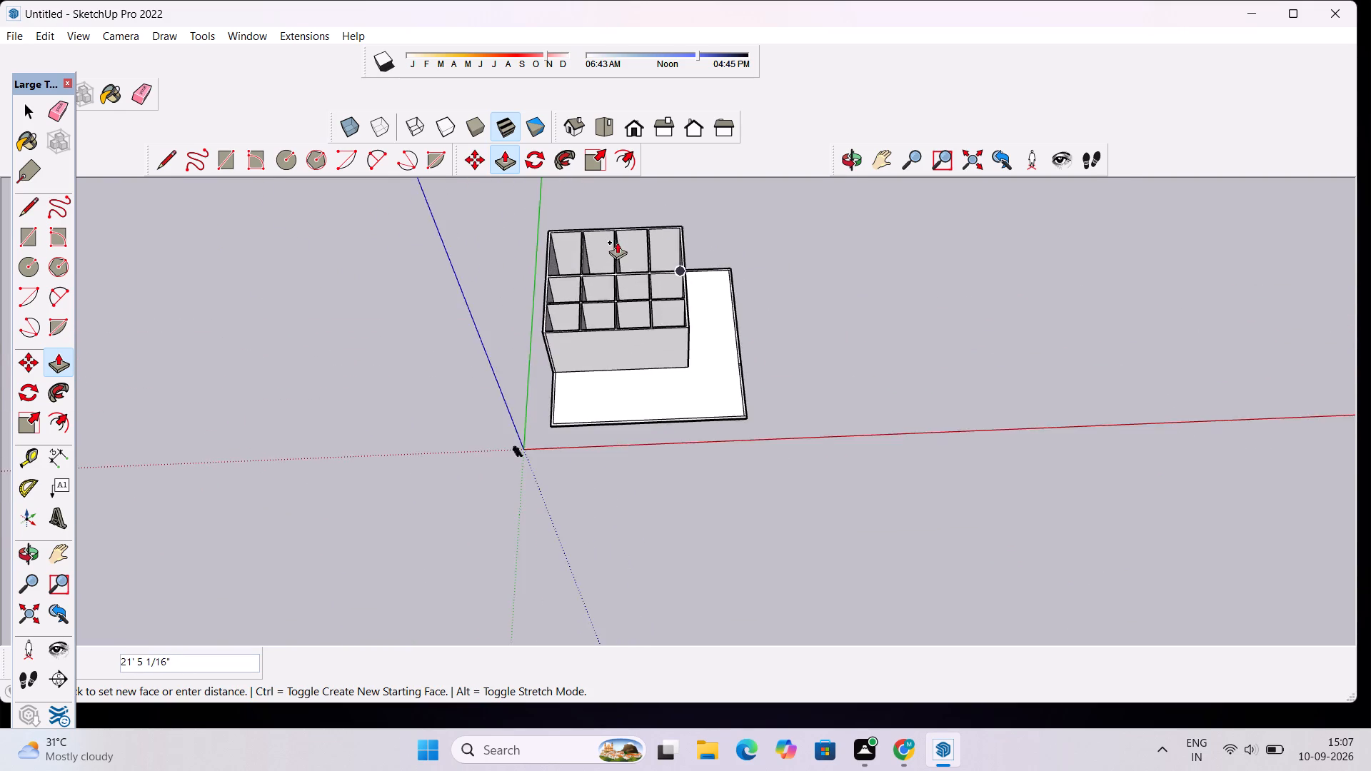
scroll(617, 242, up, 8)
scroll(611, 213, down, 10)
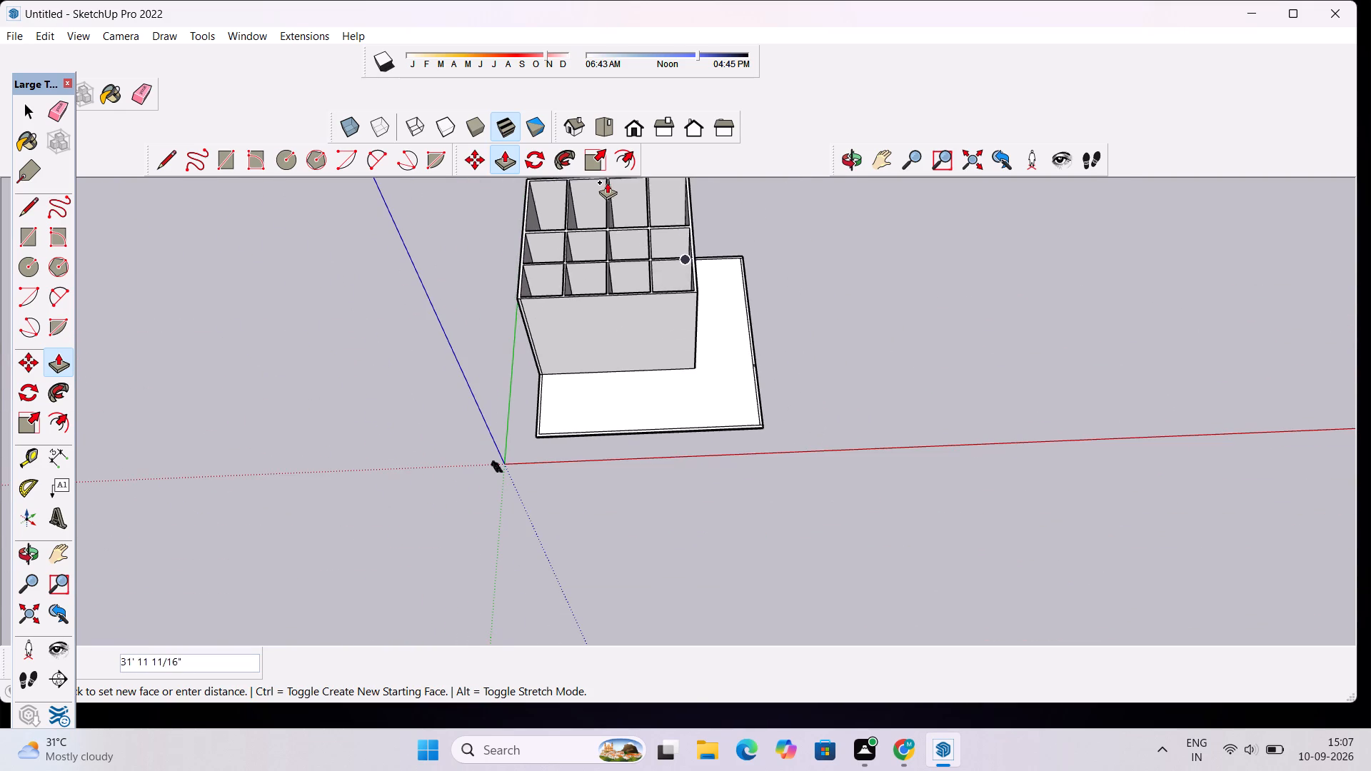
scroll(652, 267, down, 9)
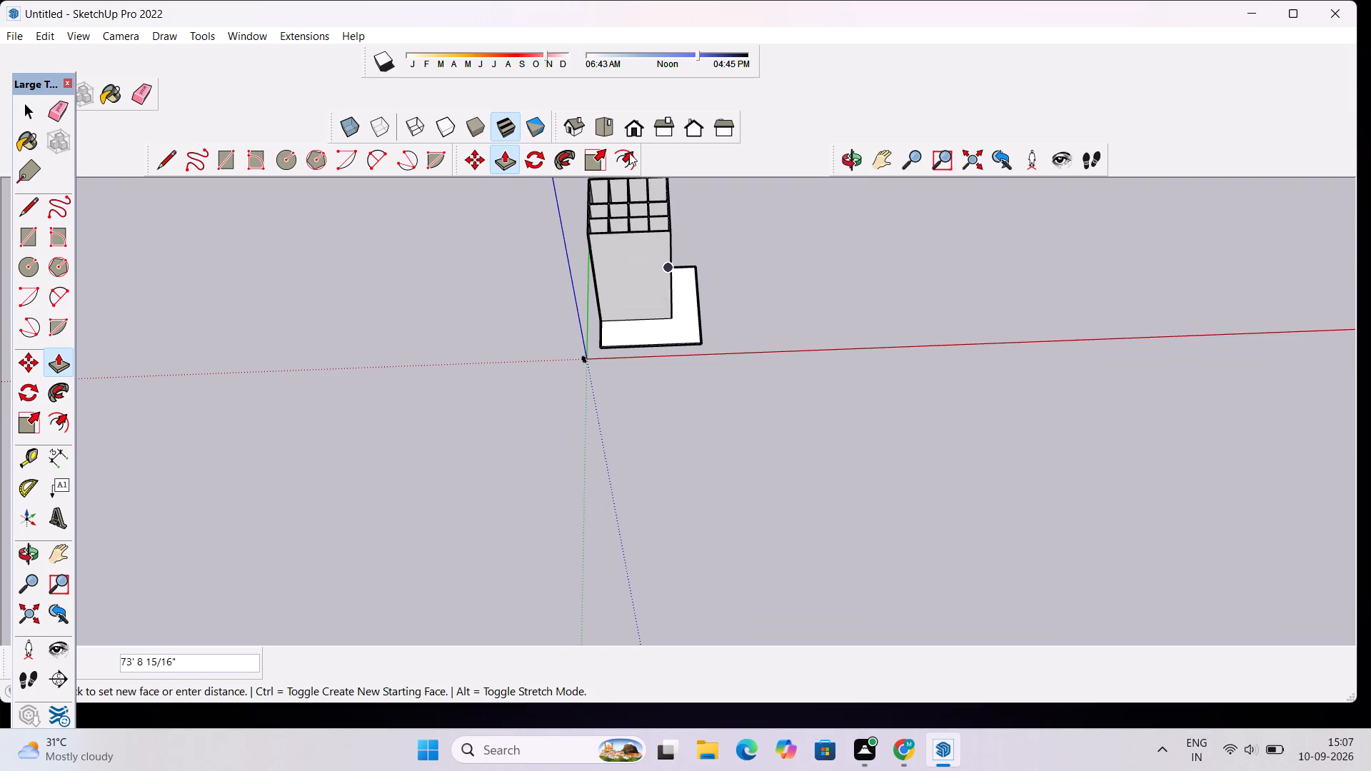
click(626, 128)
scroll(643, 300, up, 5)
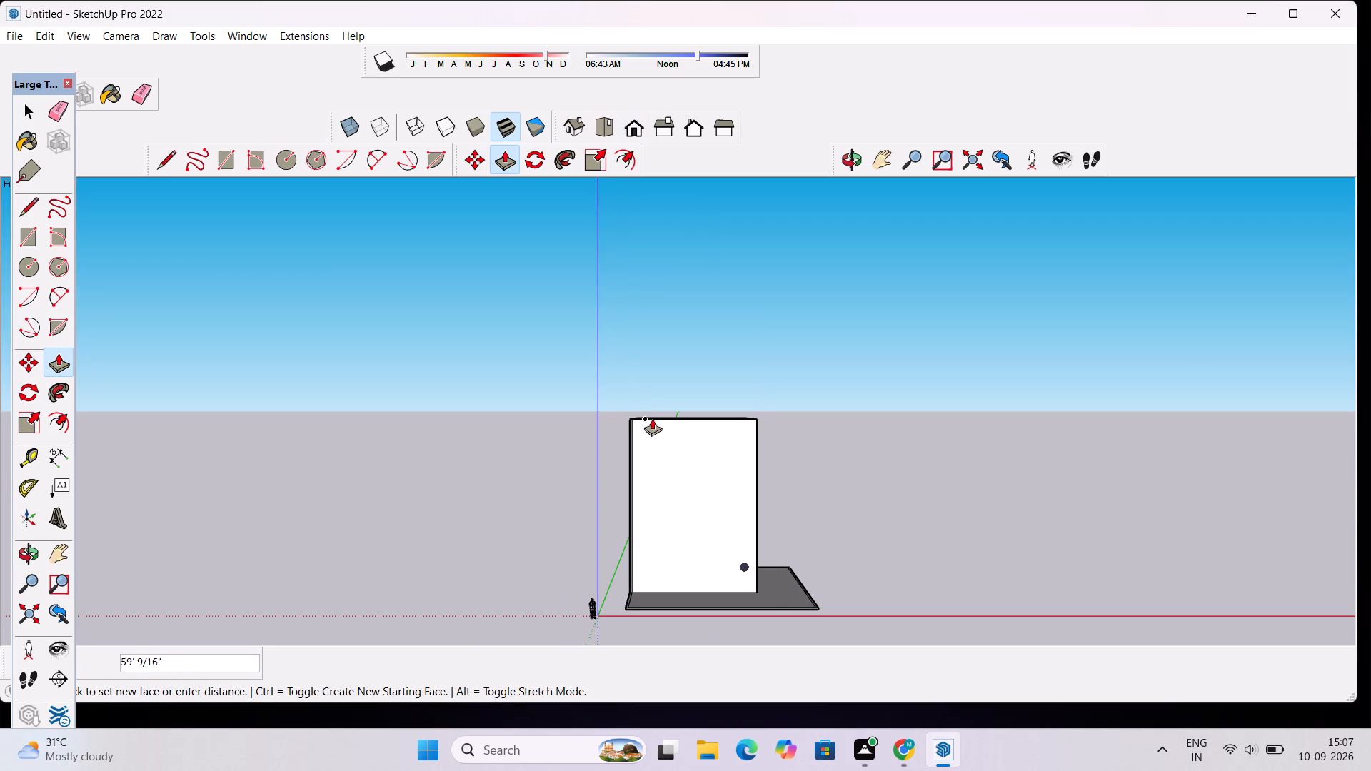
text(10')
key(shift+Return)
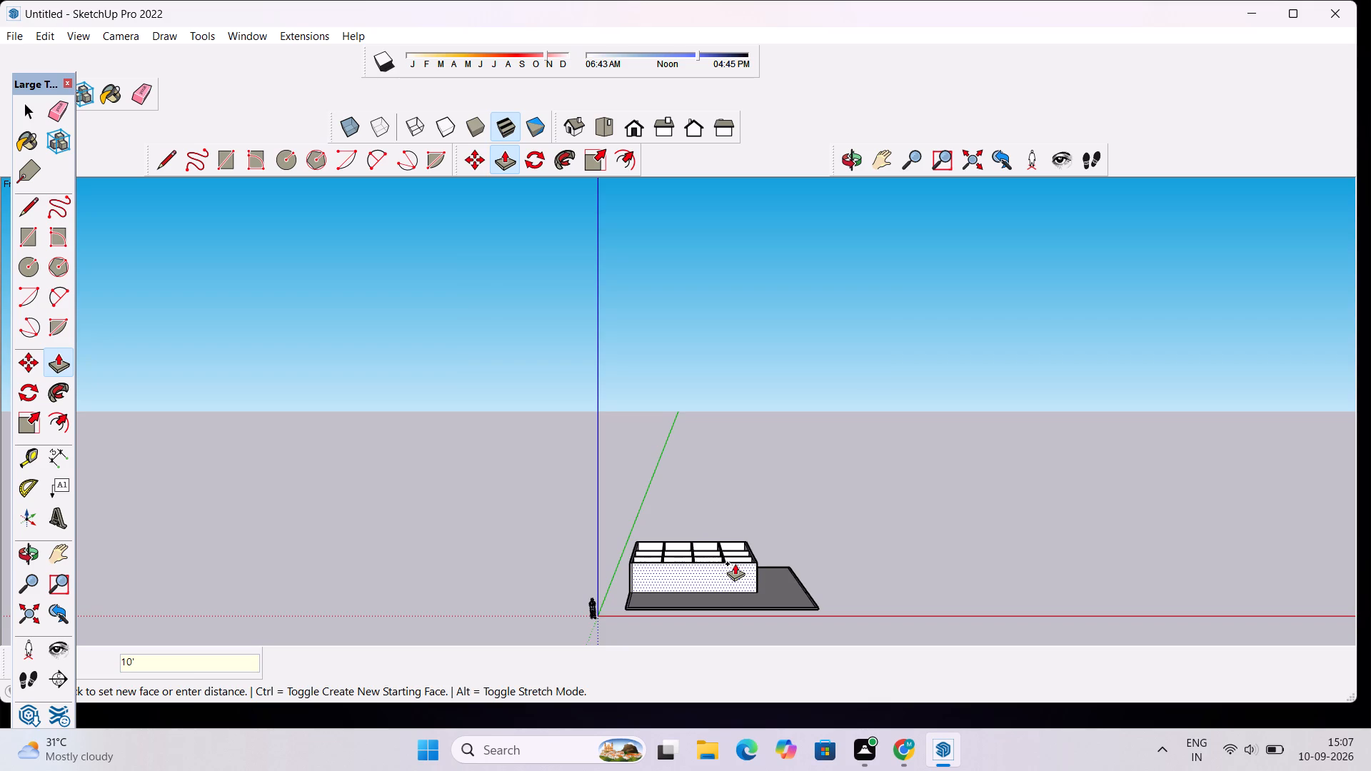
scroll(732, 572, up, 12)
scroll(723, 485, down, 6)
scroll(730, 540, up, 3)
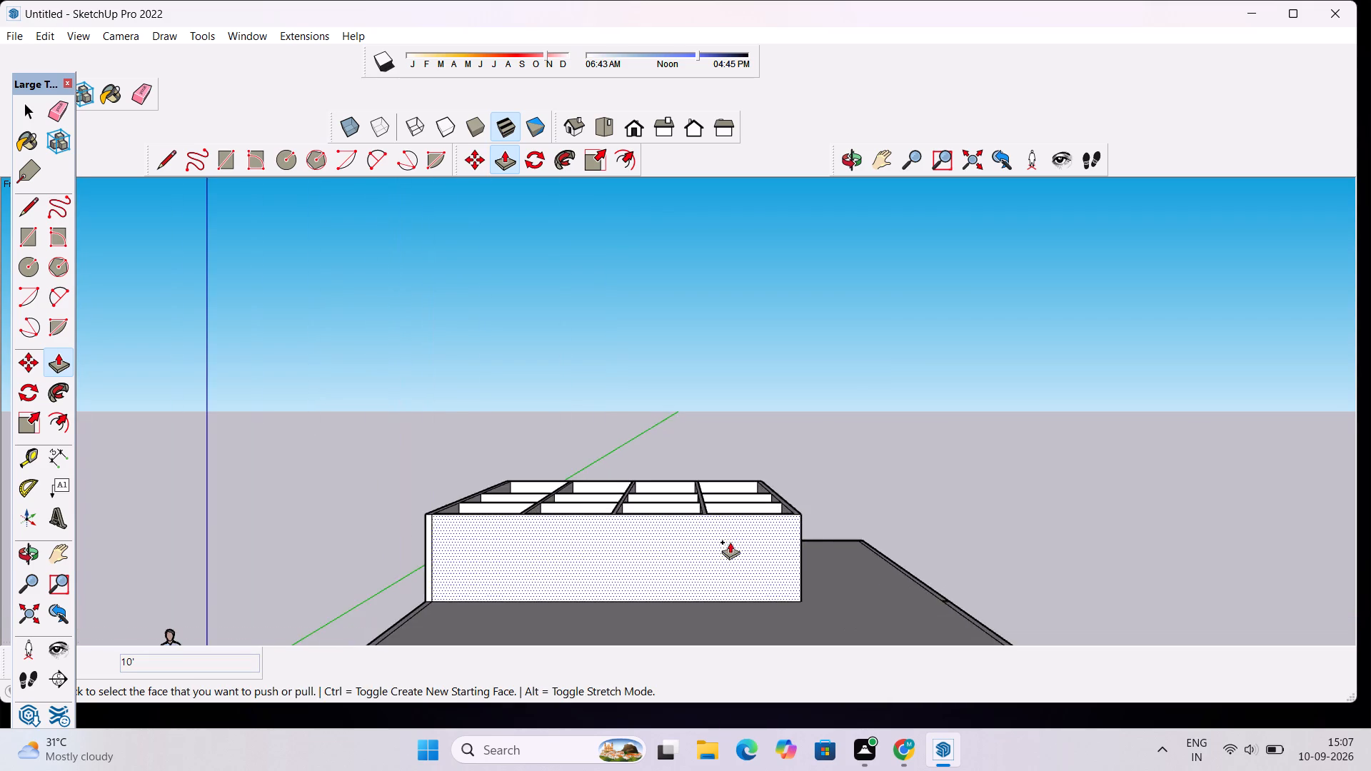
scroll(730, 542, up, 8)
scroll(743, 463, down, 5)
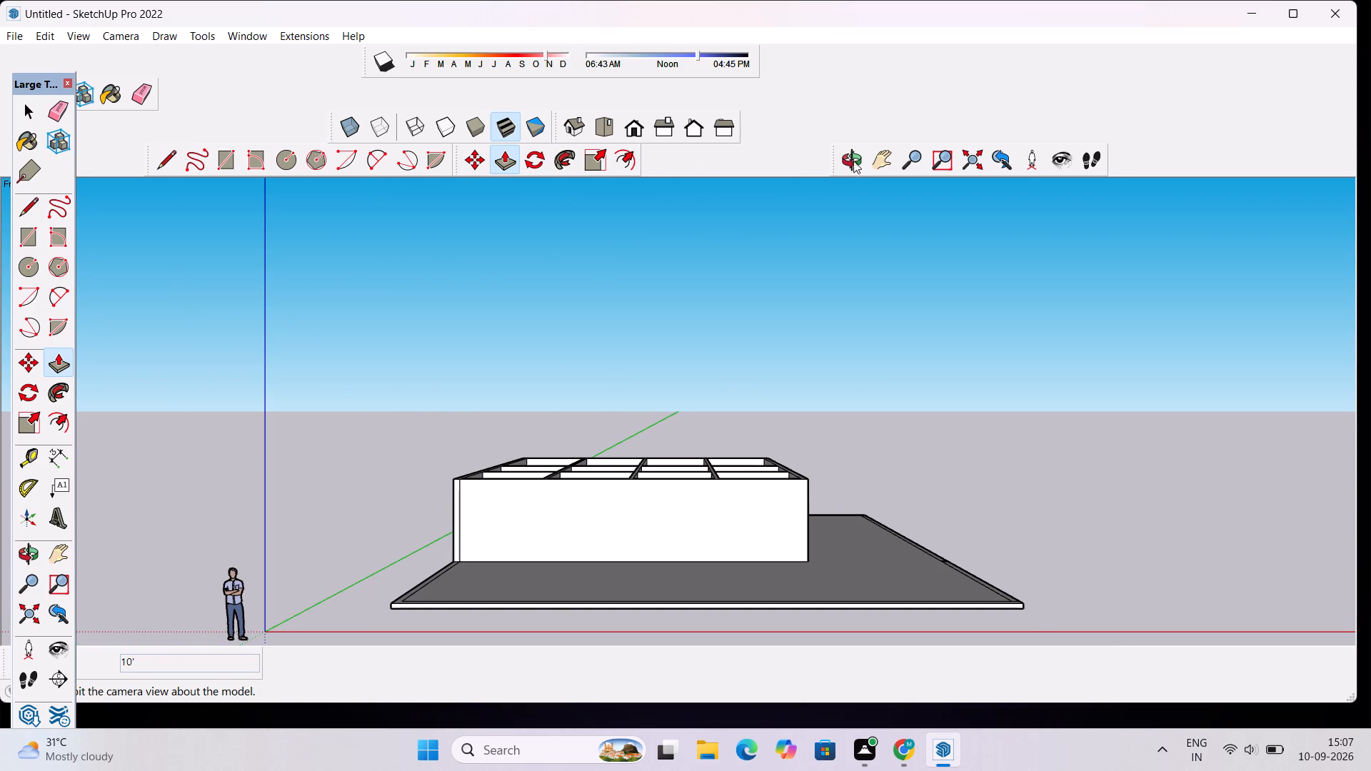
Examine the raised room walls and the surrounding slab from above.
click(856, 158)
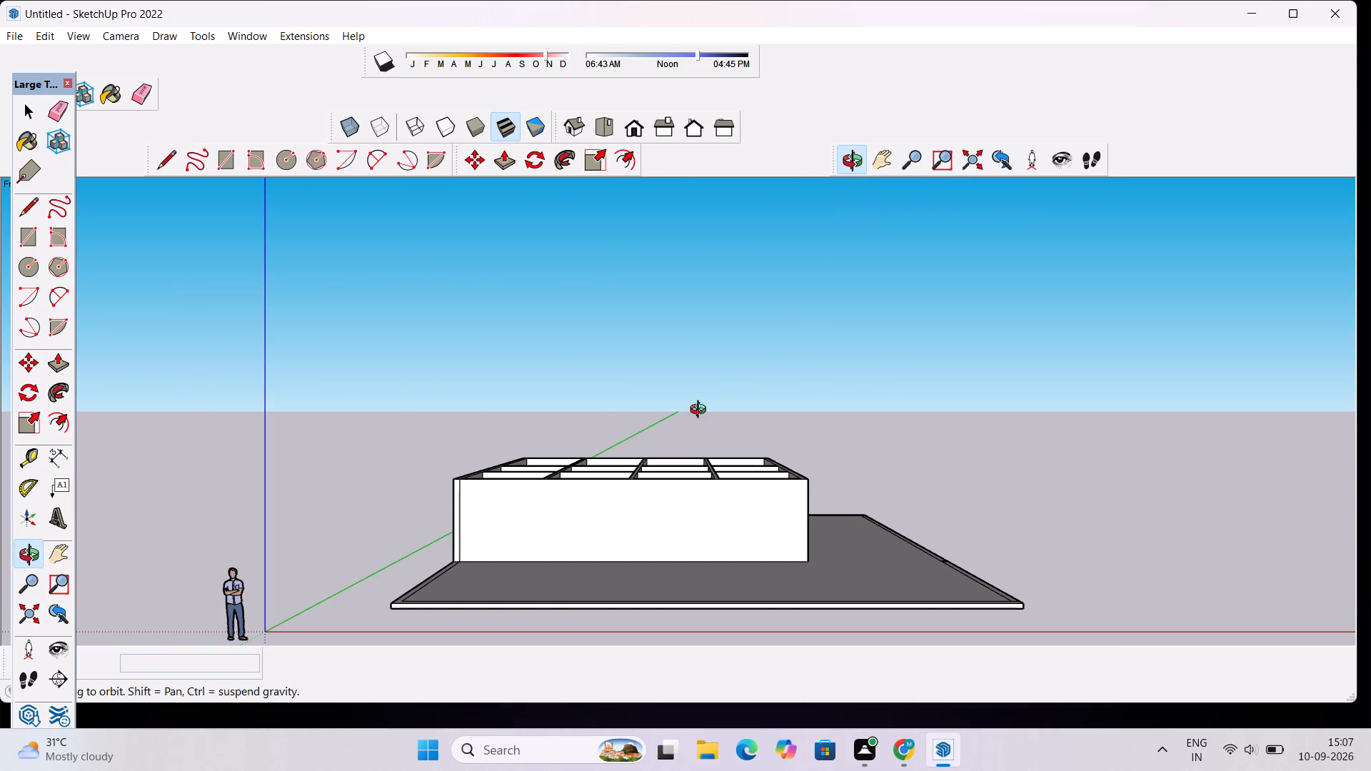
drag(701, 411, 703, 569)
scroll(634, 531, down, 2)
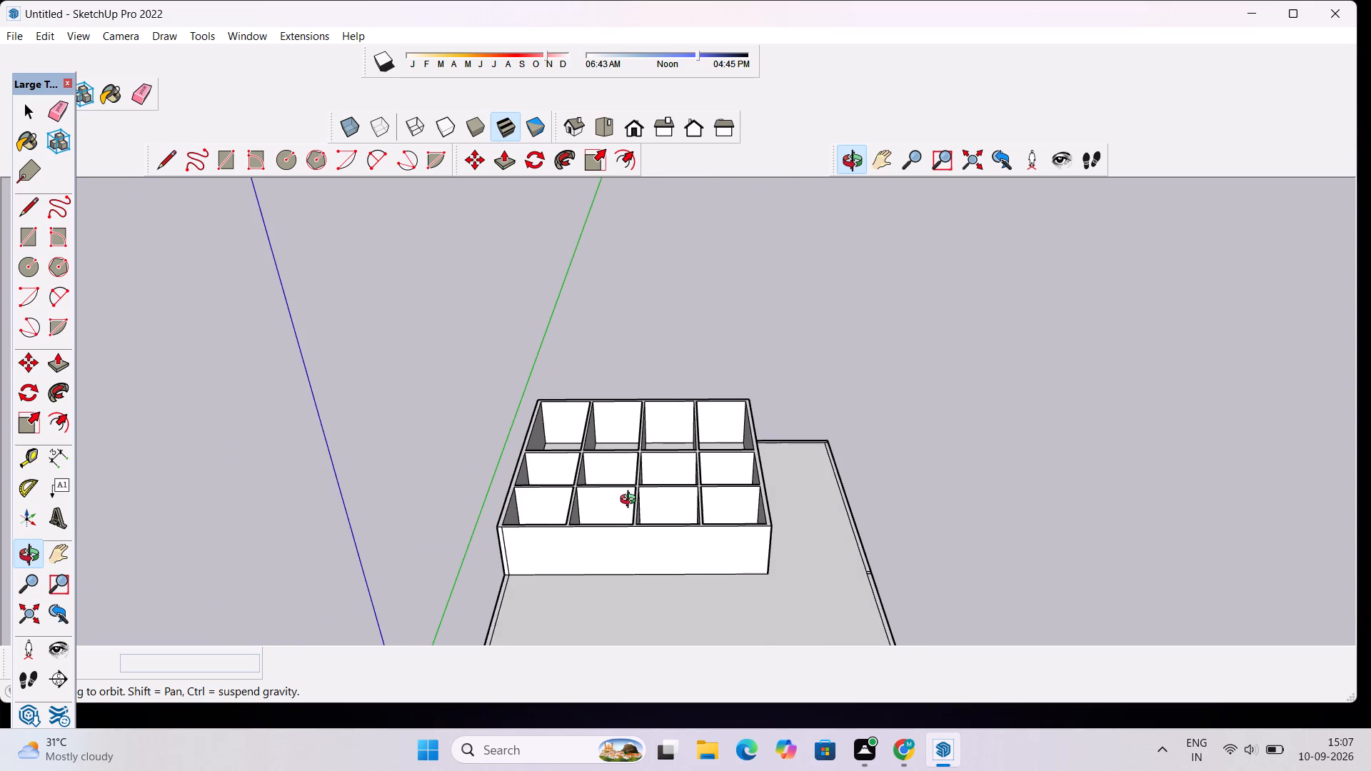
scroll(640, 530, up, 2)
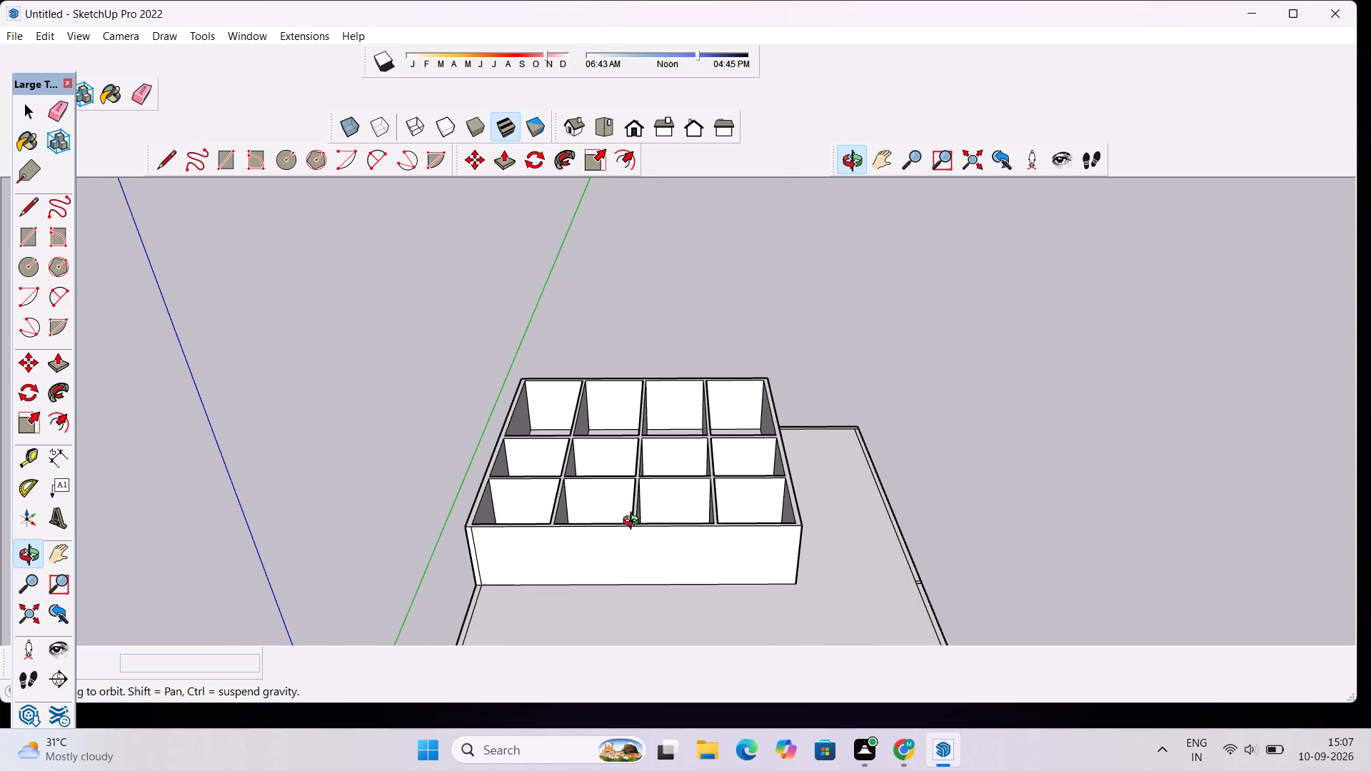
scroll(634, 523, down, 4)
scroll(634, 523, up, 4)
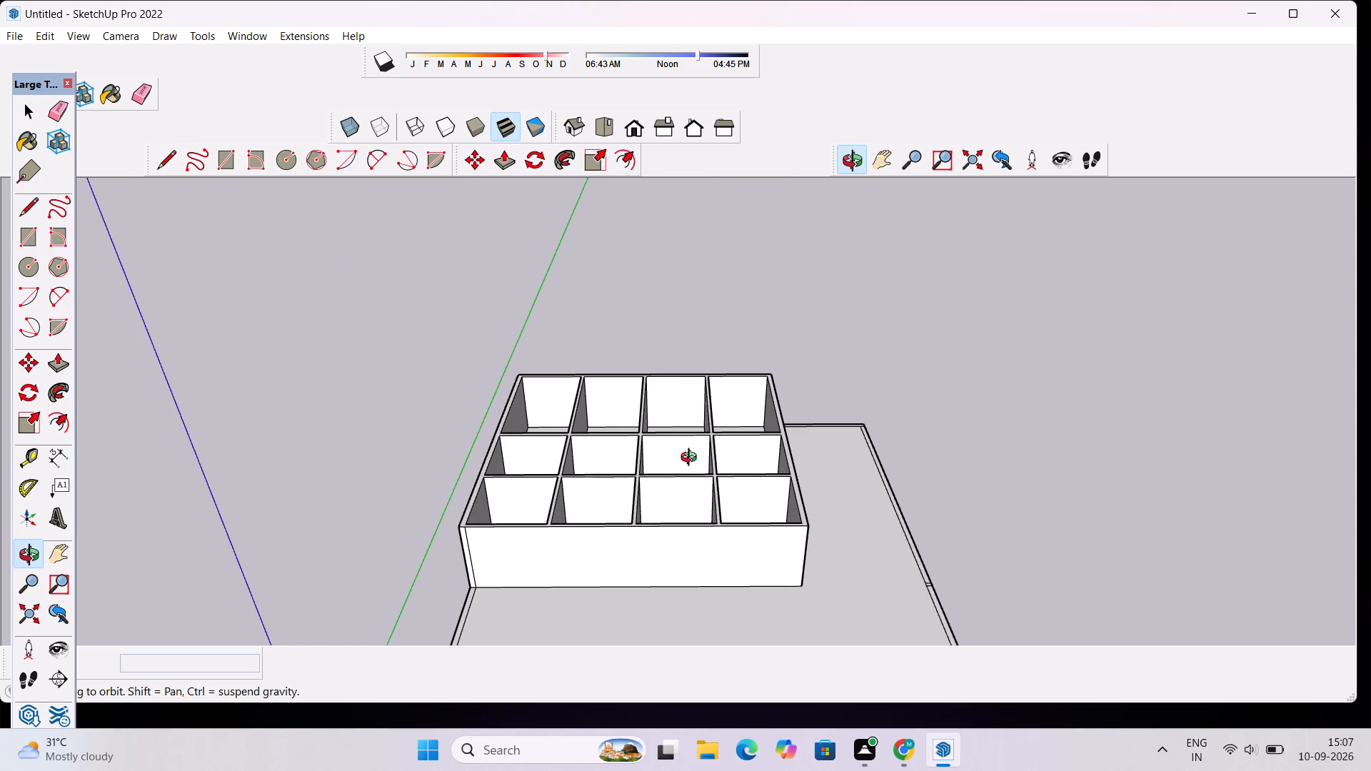
scroll(690, 419, down, 4)
scroll(628, 491, down, 1)
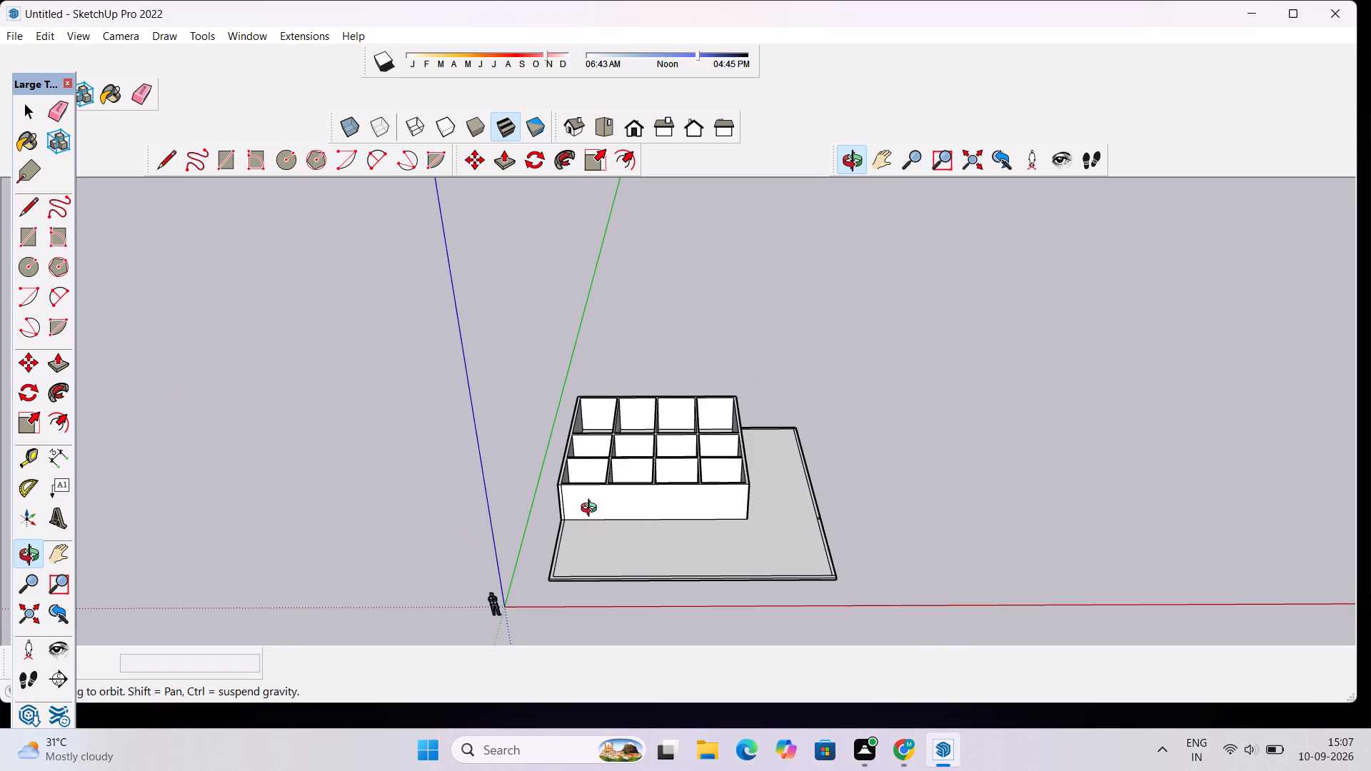
scroll(592, 510, down, 1)
scroll(712, 486, up, 8)
key(space)
scroll(727, 437, down, 9)
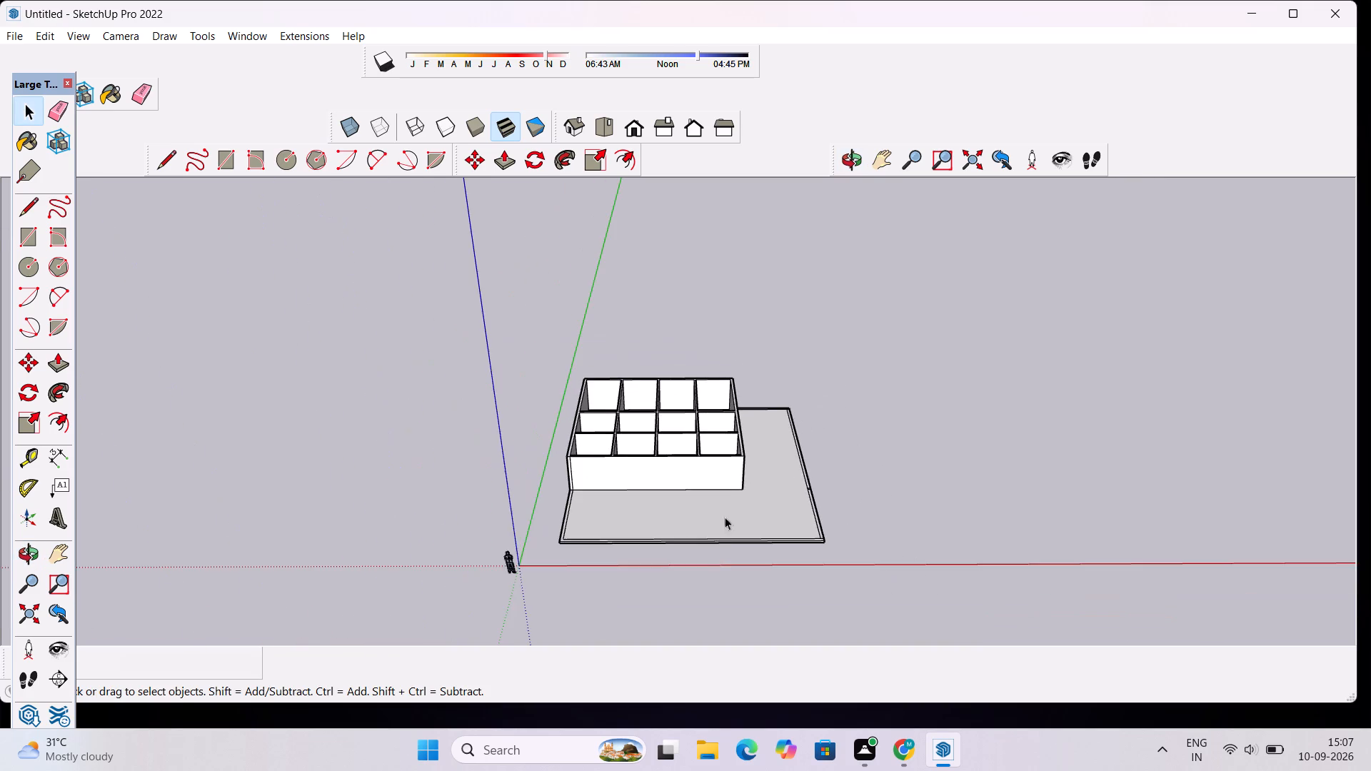
Select all top outer edges around the slab's perimeter and copy that outline about 79' 11" along the green axis, clear of the building.
scroll(740, 534, up, 11)
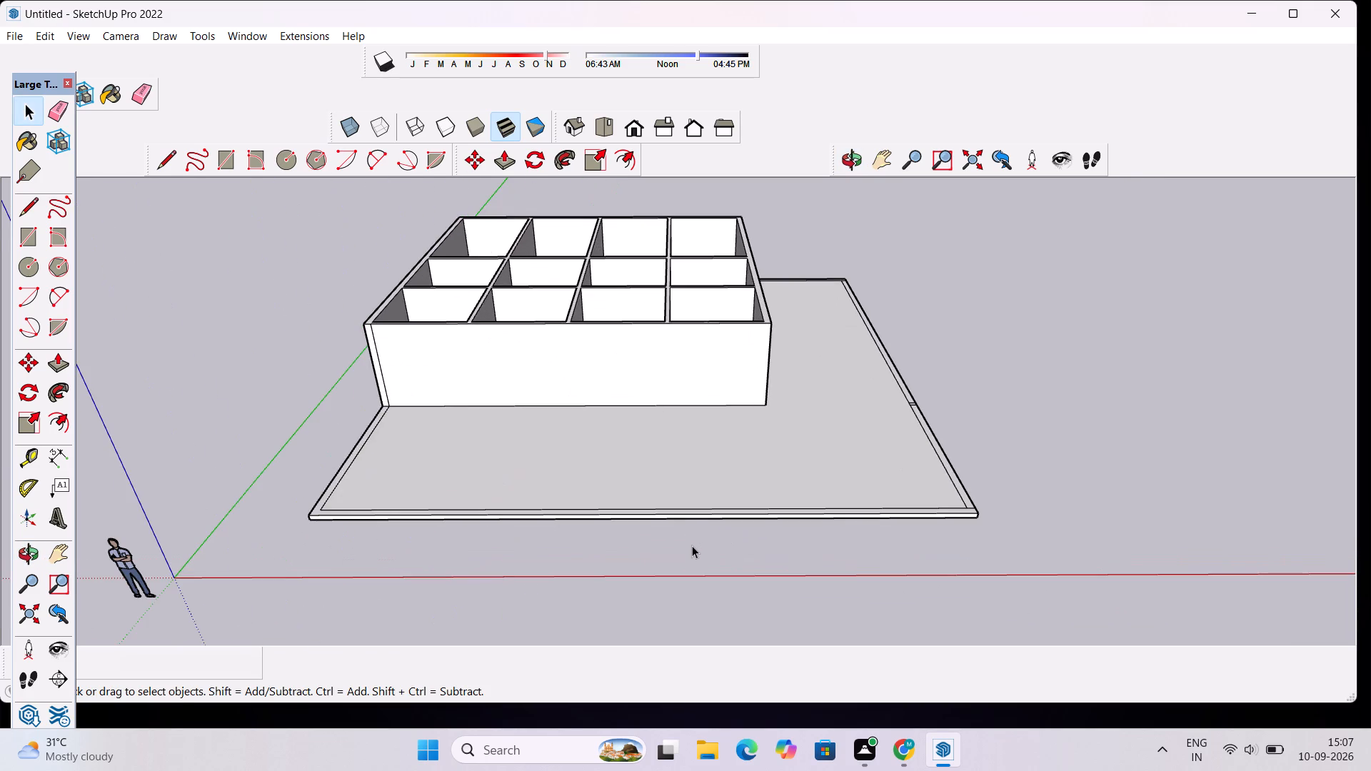
scroll(700, 522, up, 4)
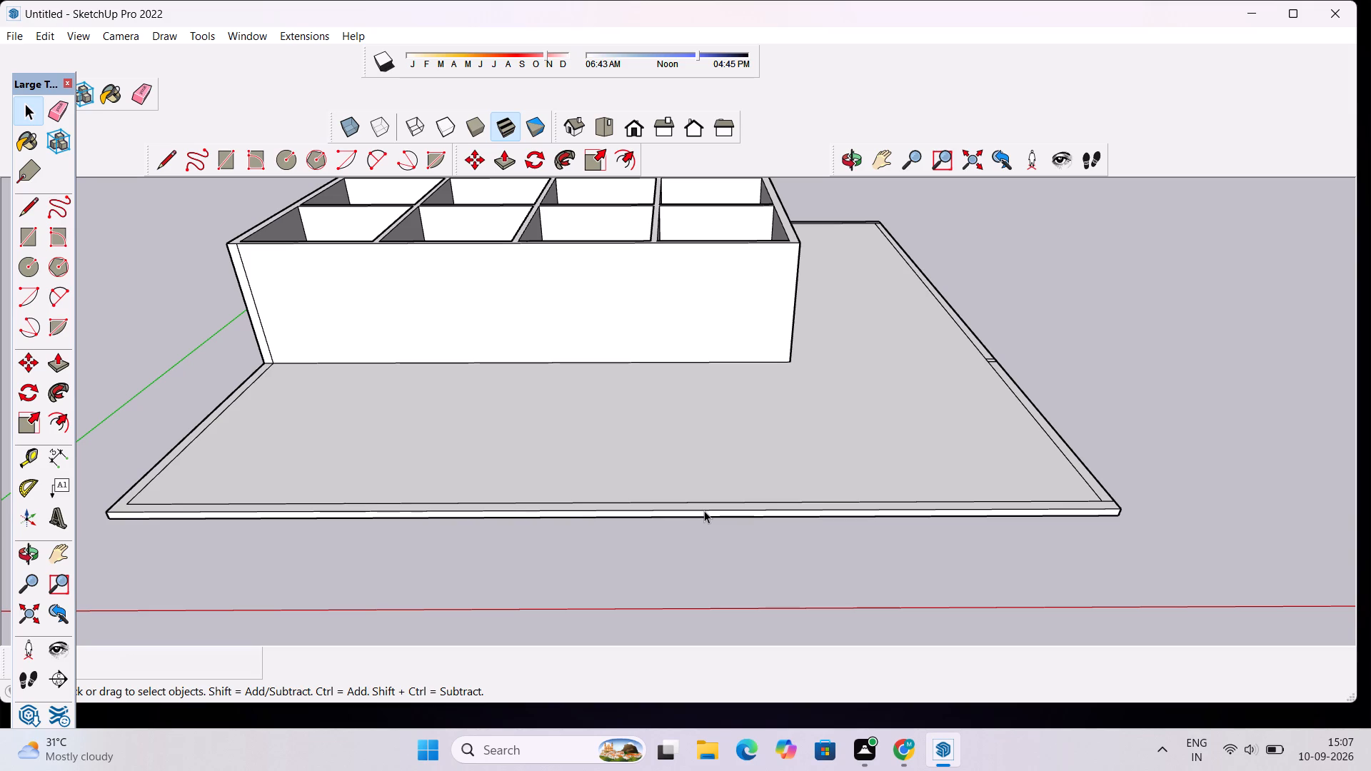
ctrl+click(704, 510)
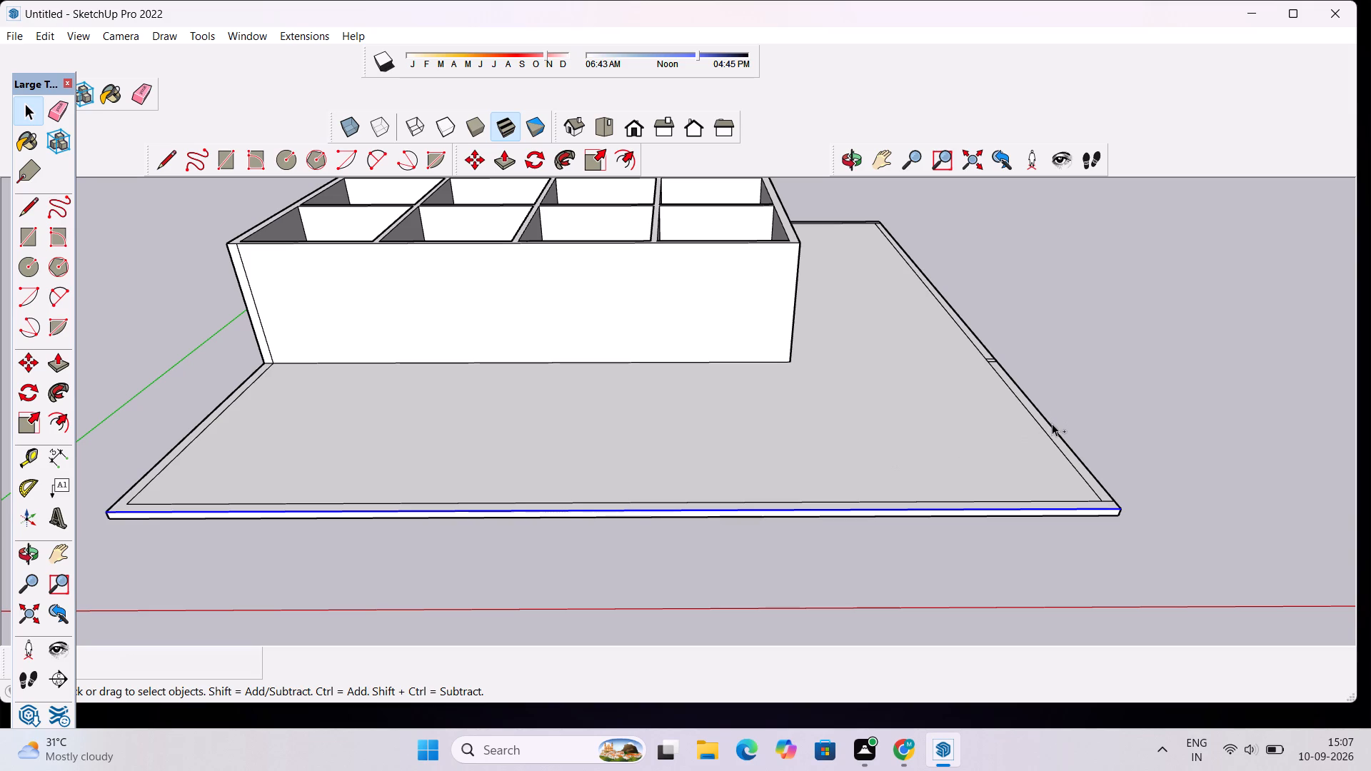
ctrl+click(1055, 429)
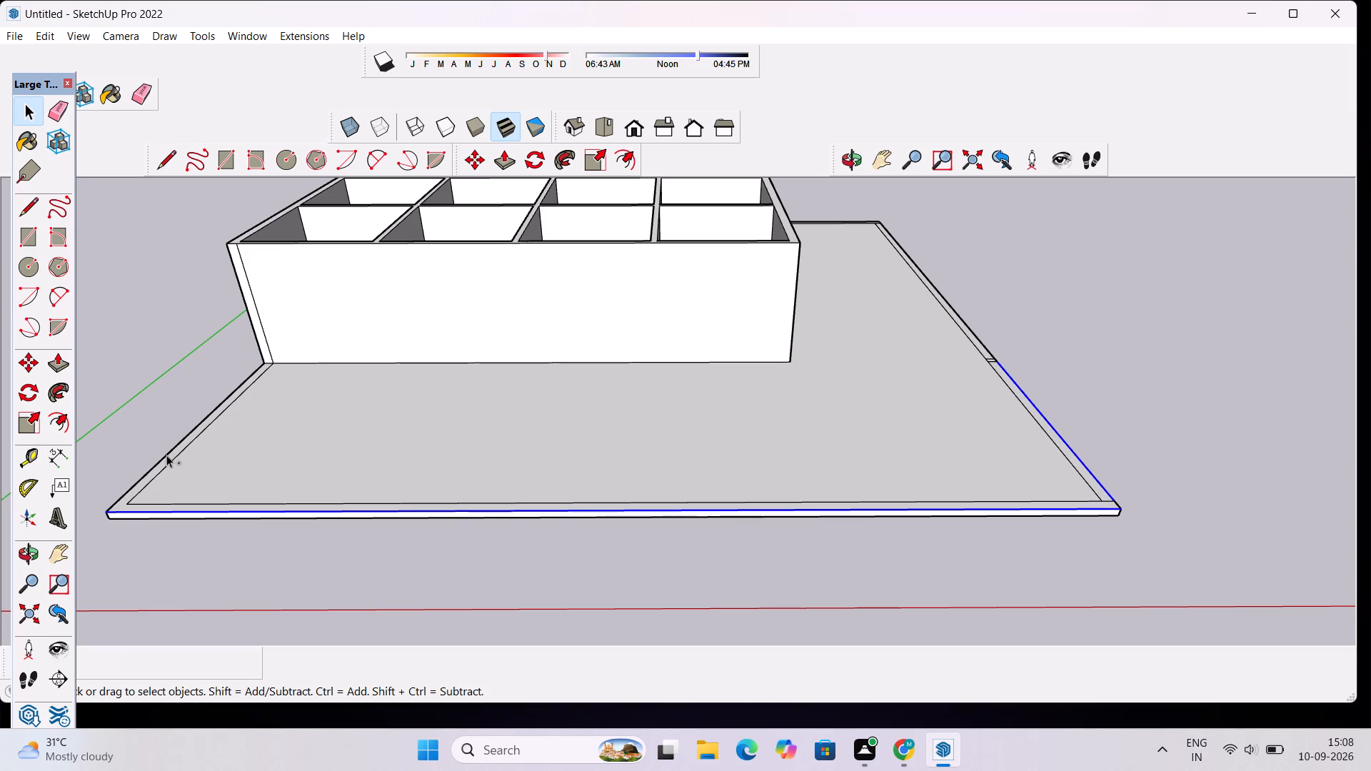
ctrl+click(166, 454)
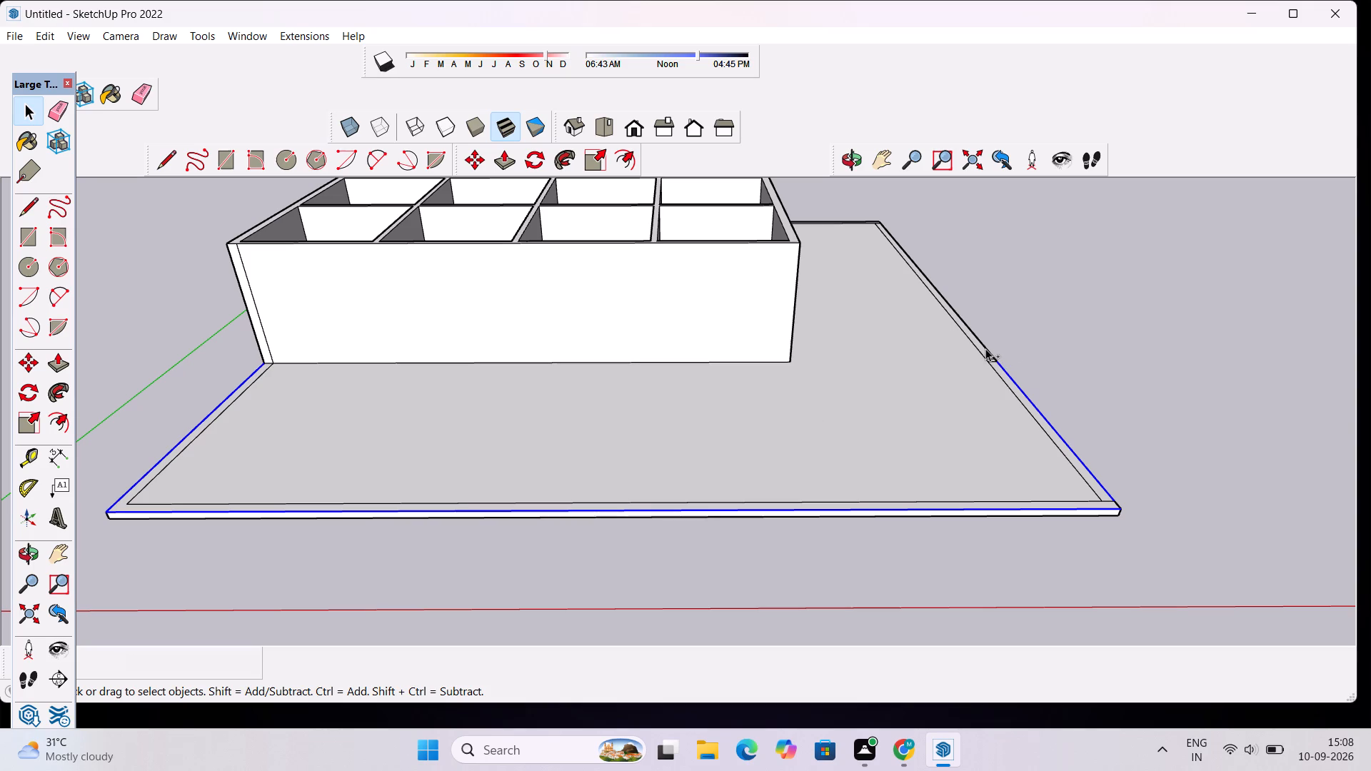
ctrl+click(985, 348)
click(863, 166)
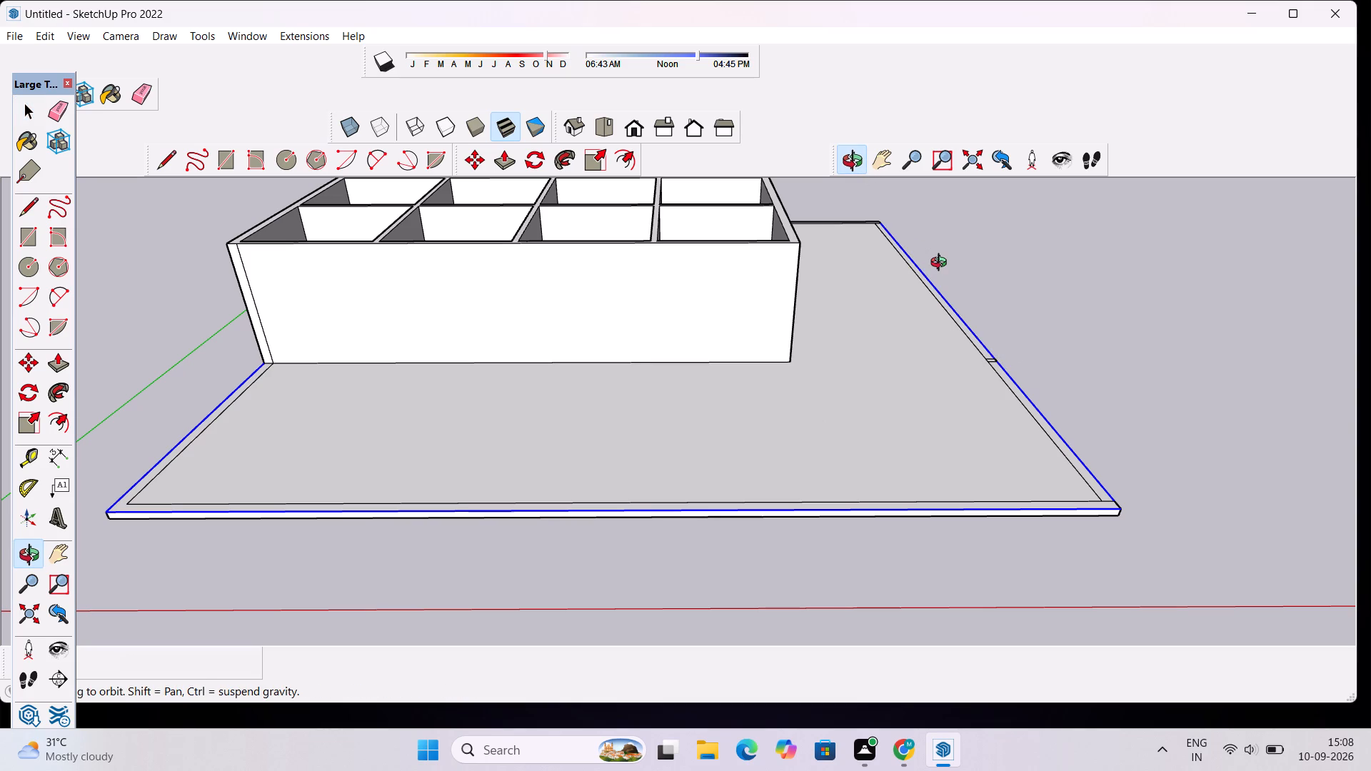
drag(942, 264, 450, 294)
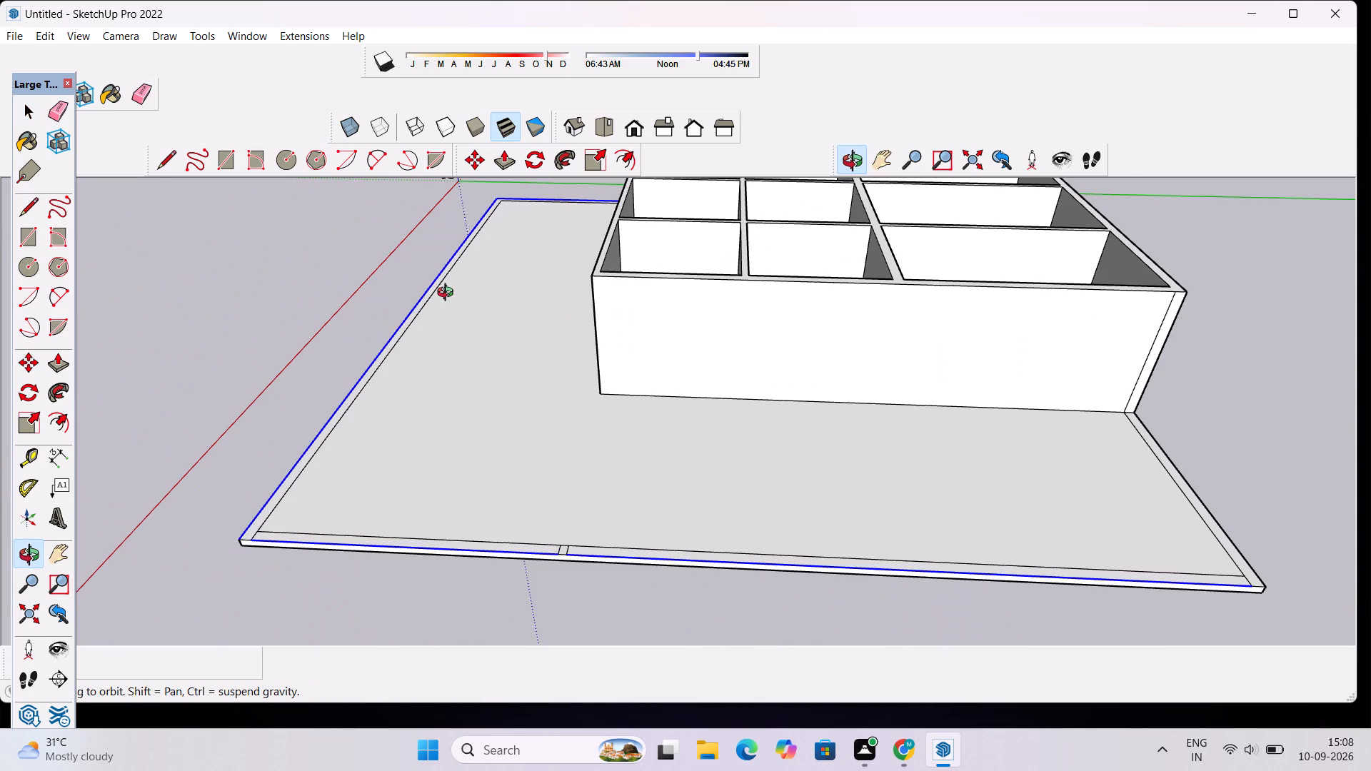
drag(912, 311, 476, 235)
scroll(603, 370, down, 5)
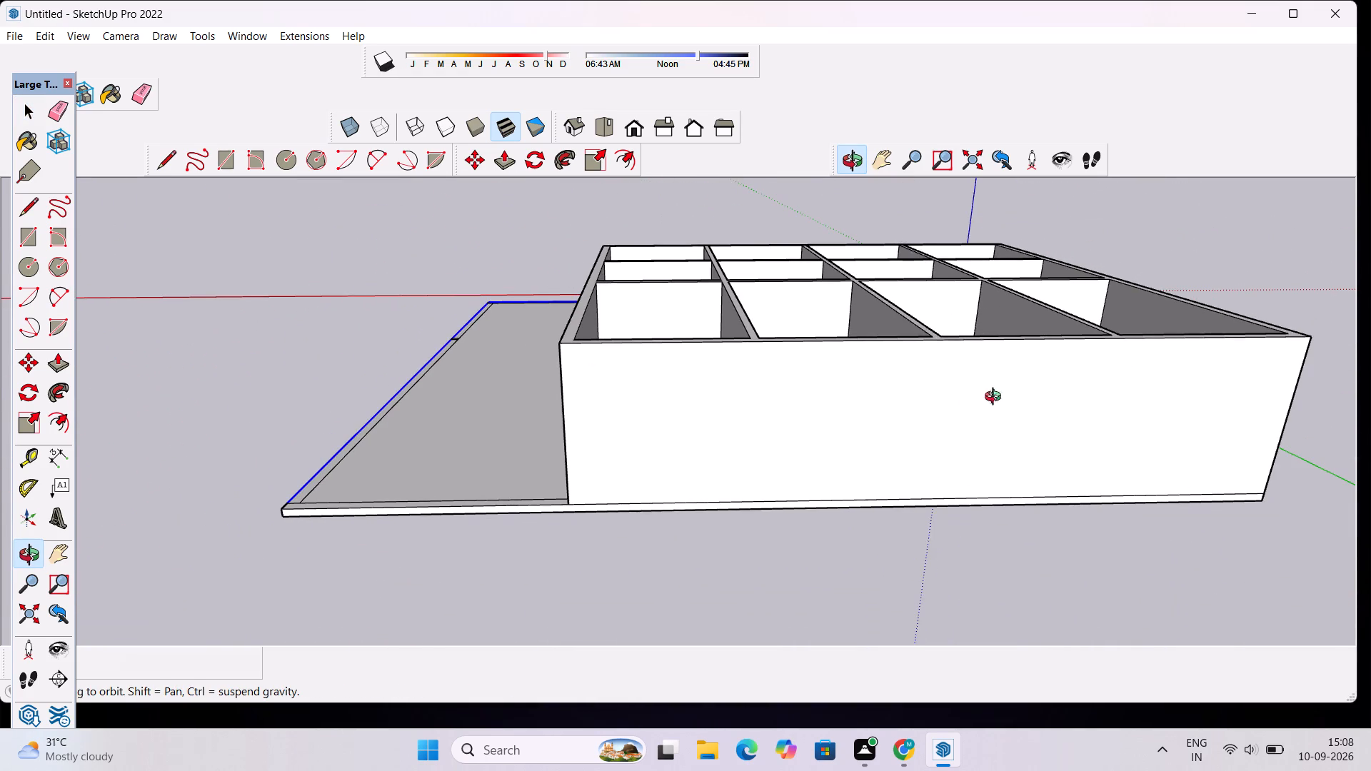
drag(1192, 443, 834, 406)
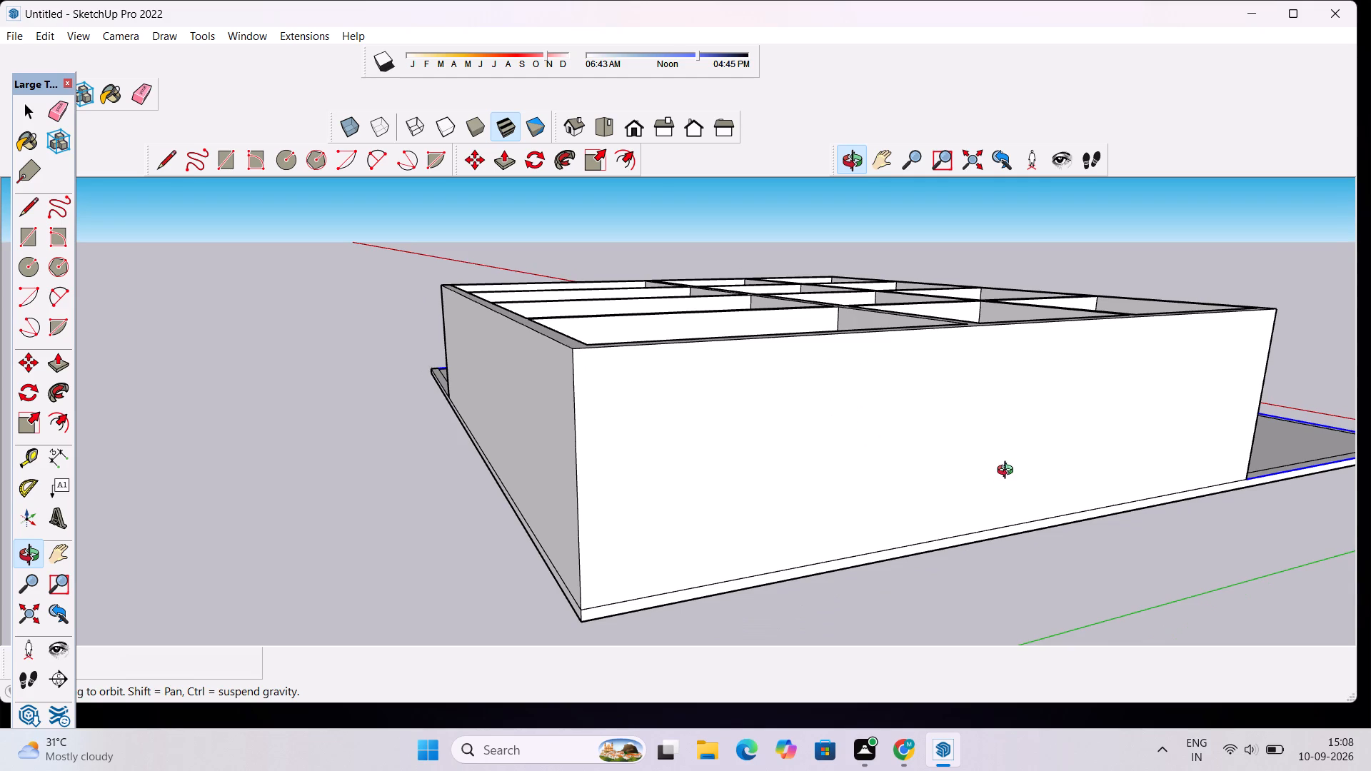
drag(1008, 472, 950, 474)
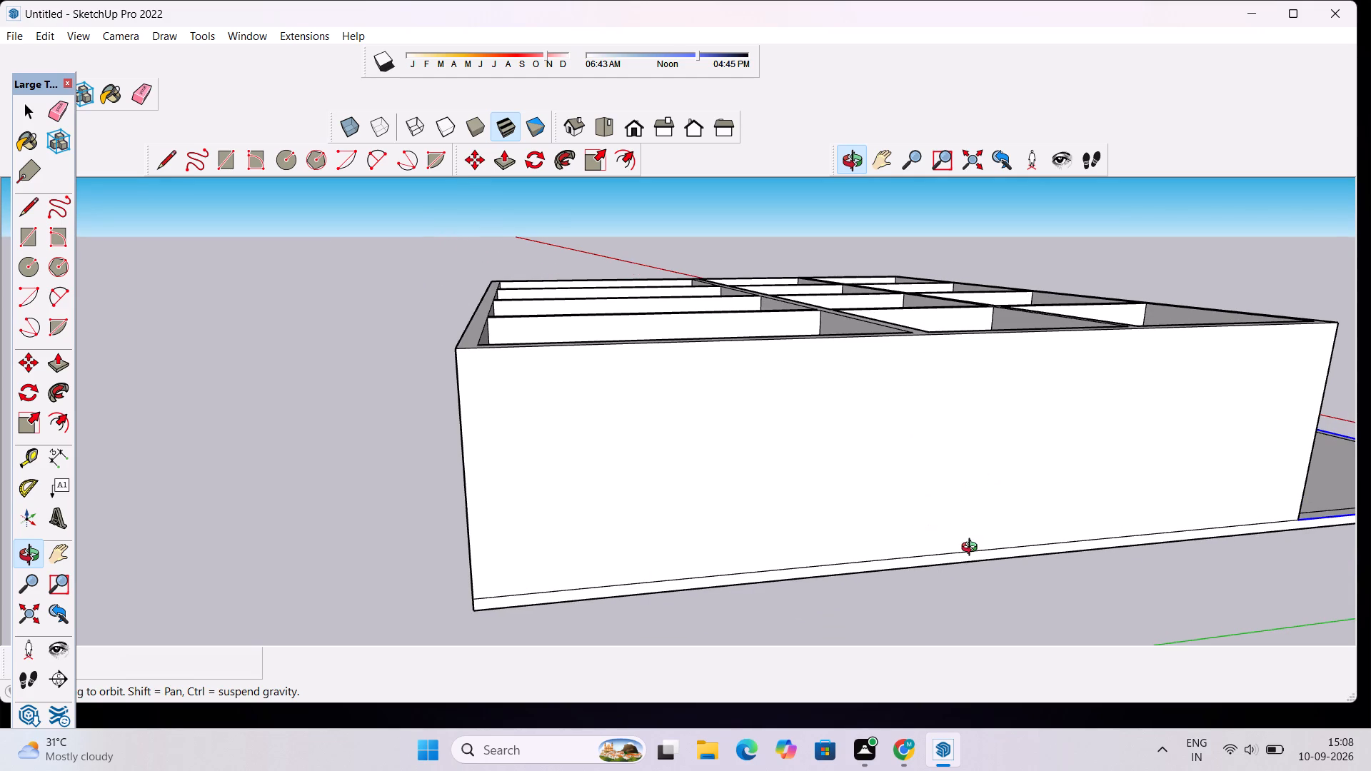
key(space)
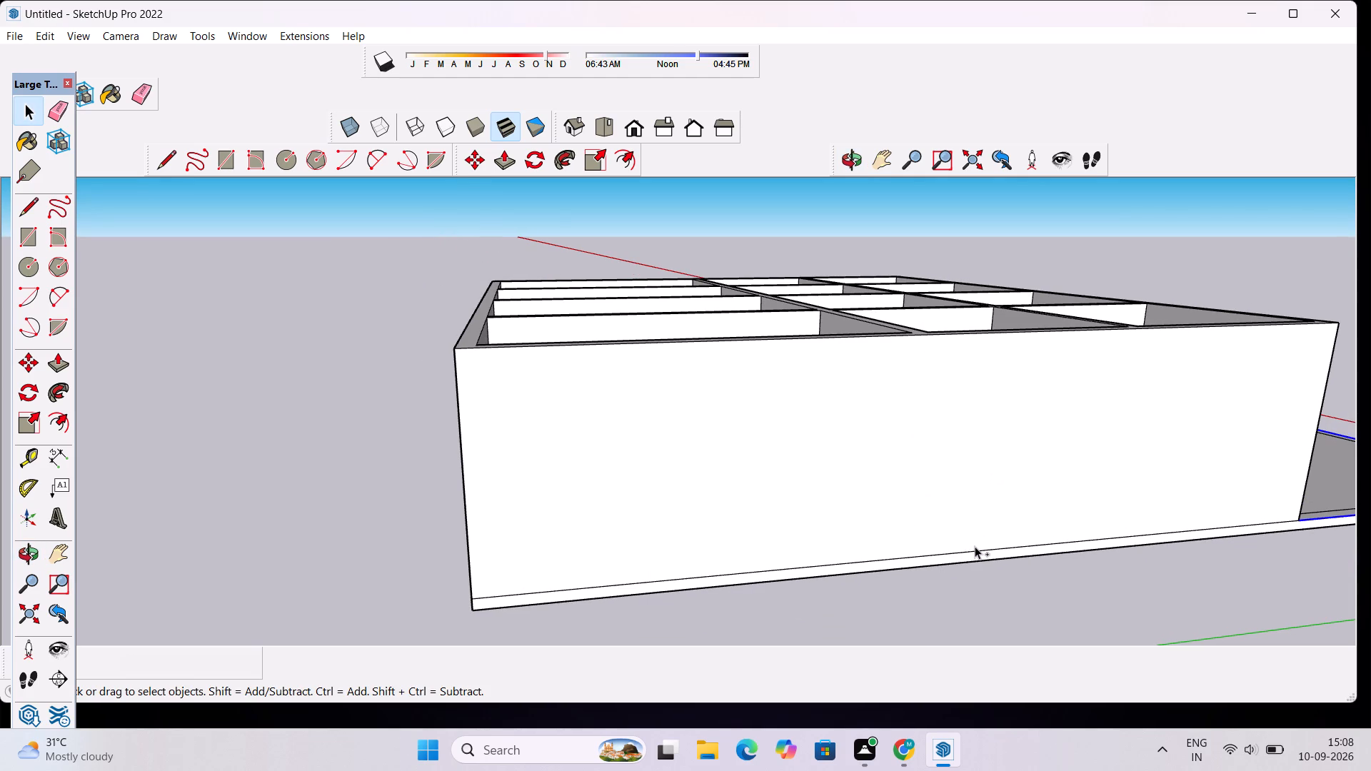
ctrl+click(978, 549)
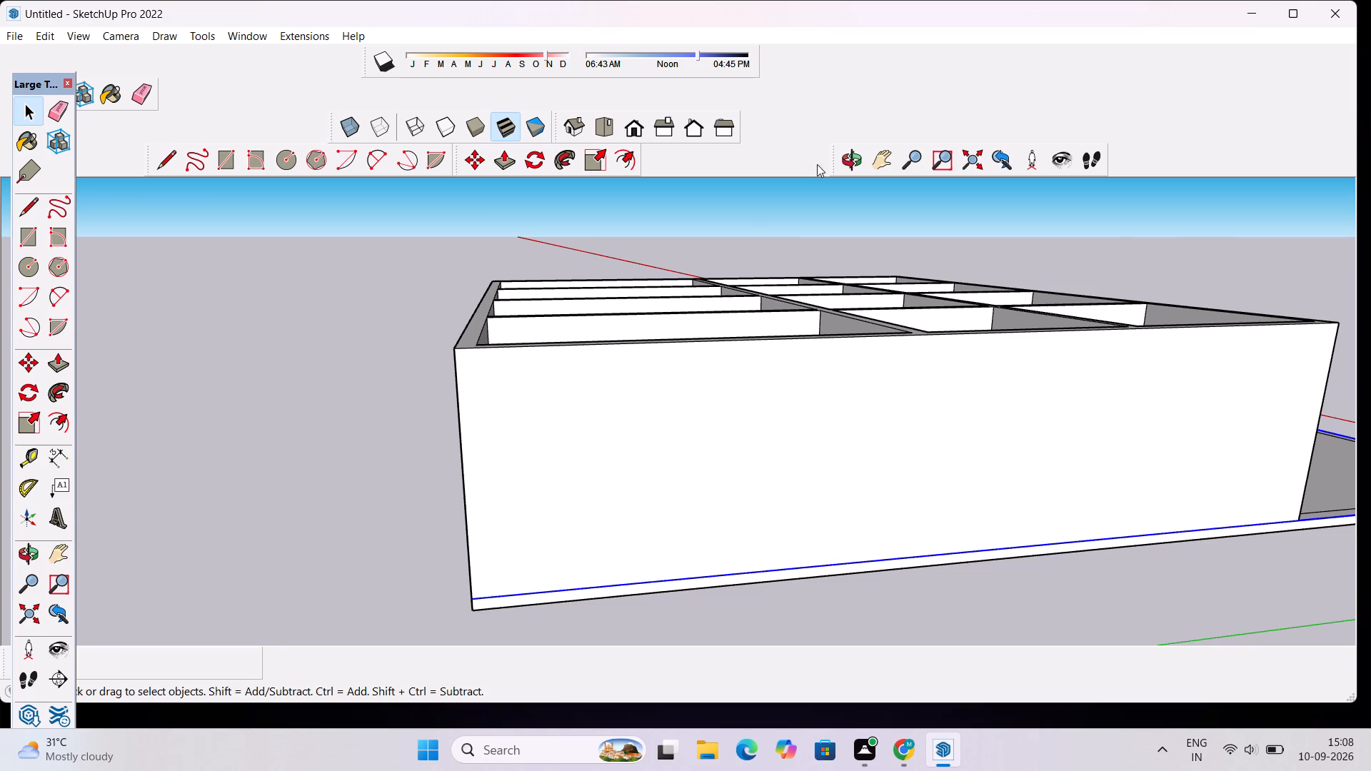
click(843, 165)
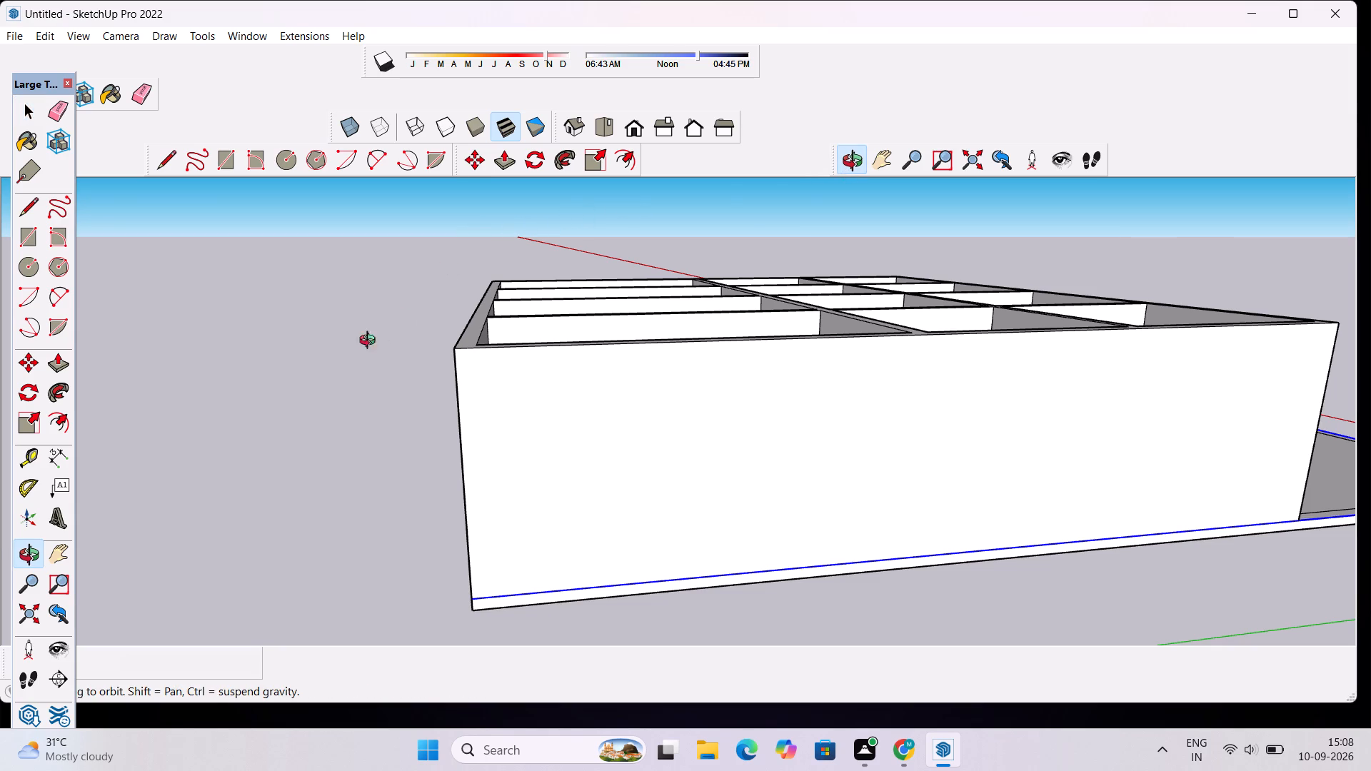
drag(342, 351, 656, 357)
scroll(440, 423, down, 6)
scroll(350, 496, up, 4)
drag(238, 497, 308, 489)
scroll(308, 489, down, 8)
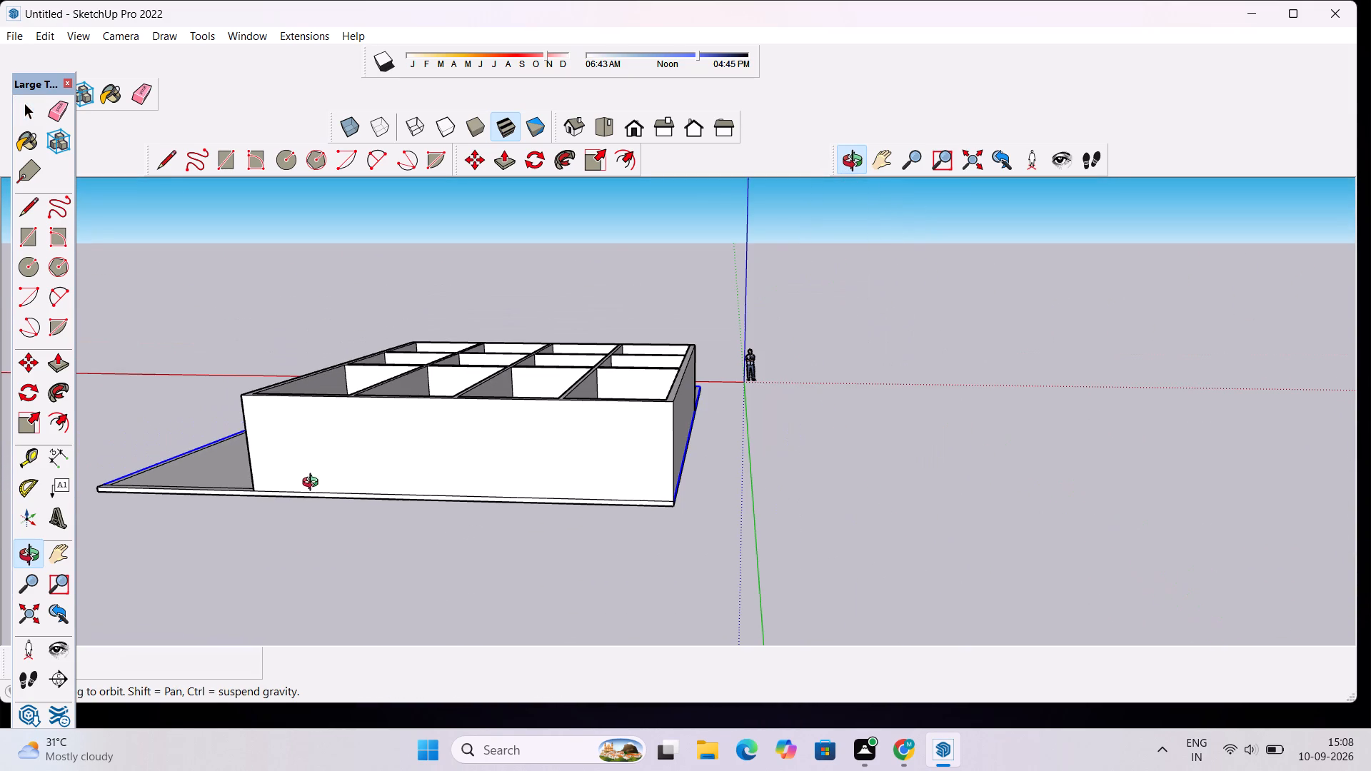
scroll(127, 490, up, 10)
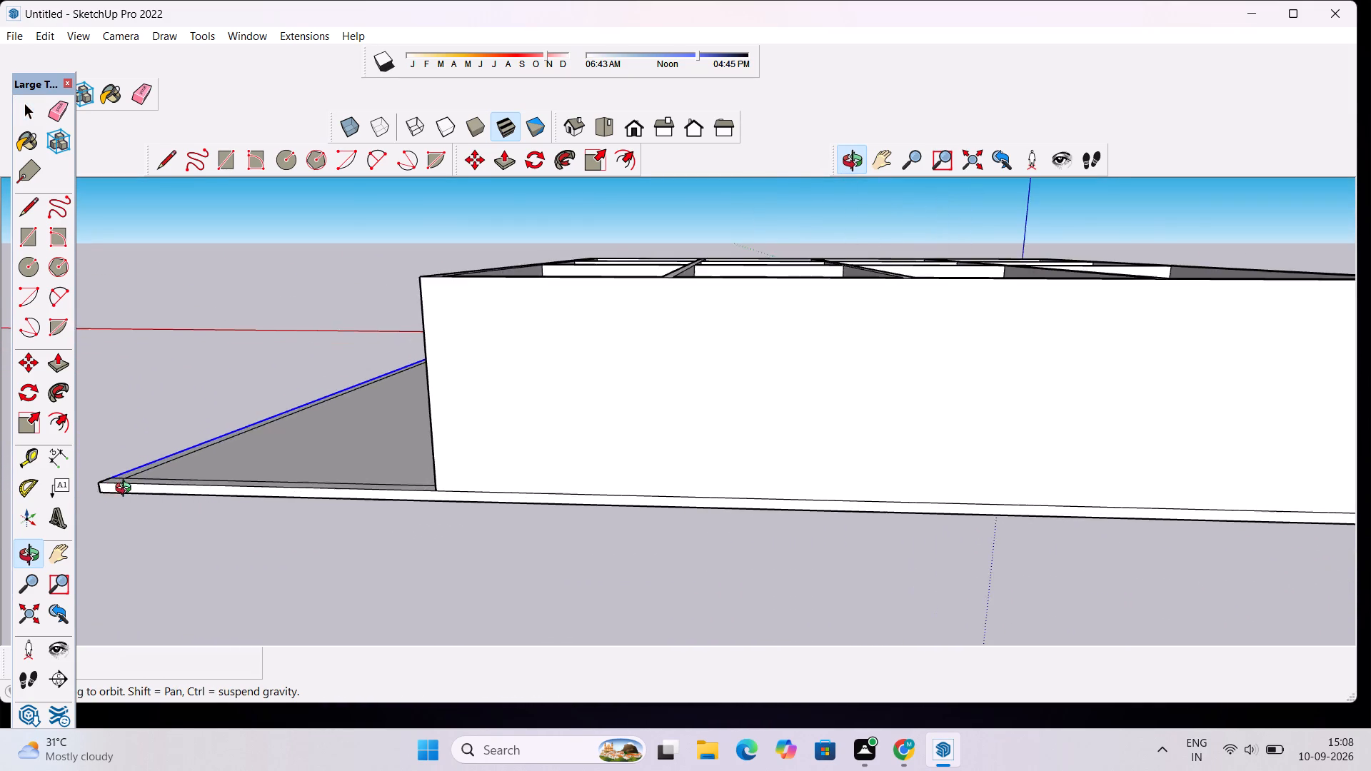
drag(114, 495, 184, 498)
scroll(184, 498, down, 14)
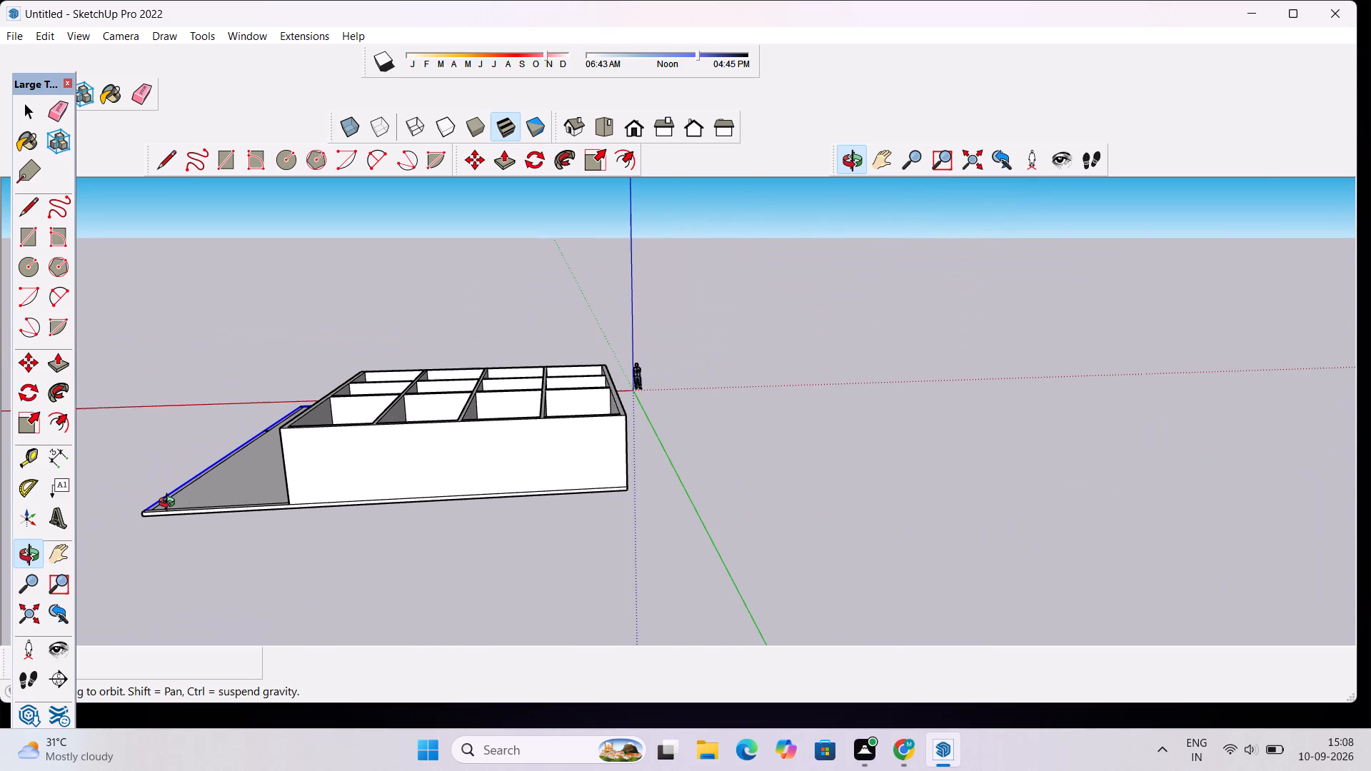
scroll(123, 523, up, 15)
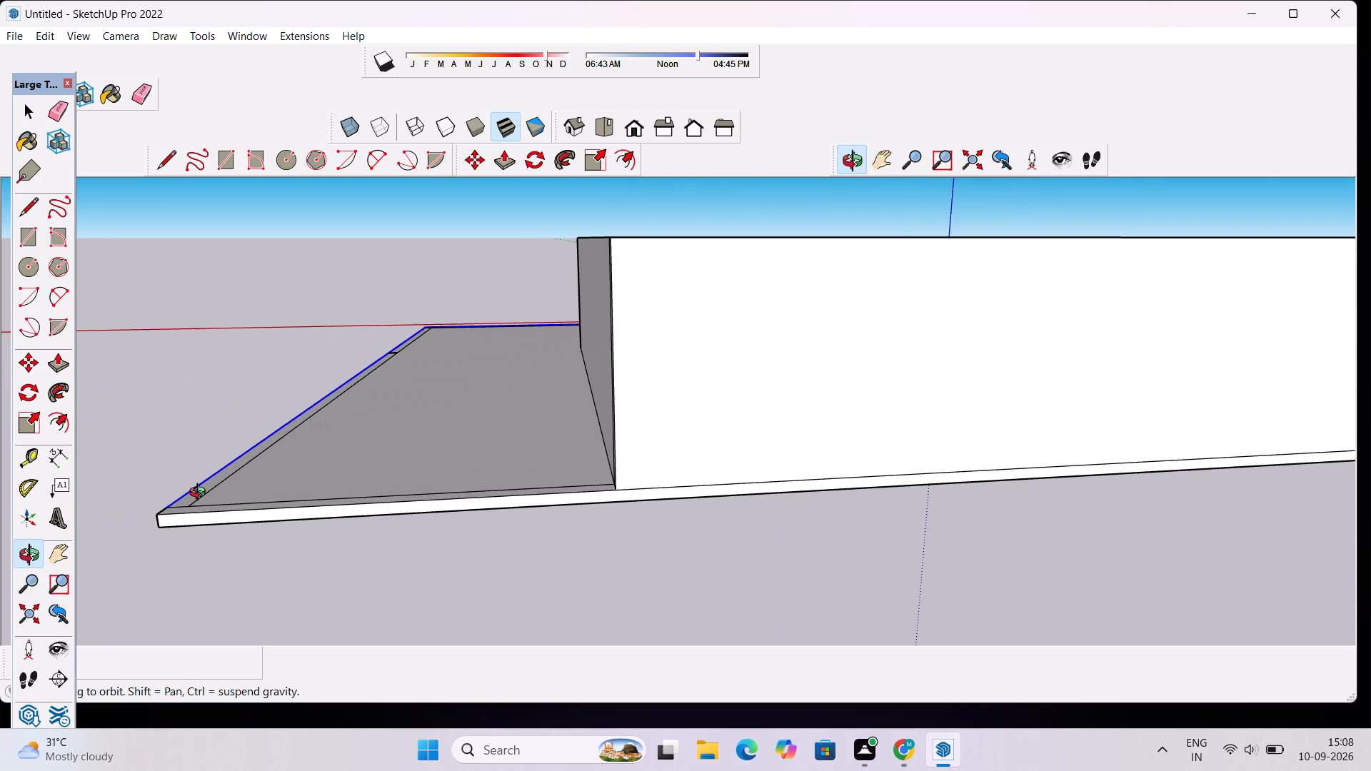
scroll(201, 494, down, 1)
key(space)
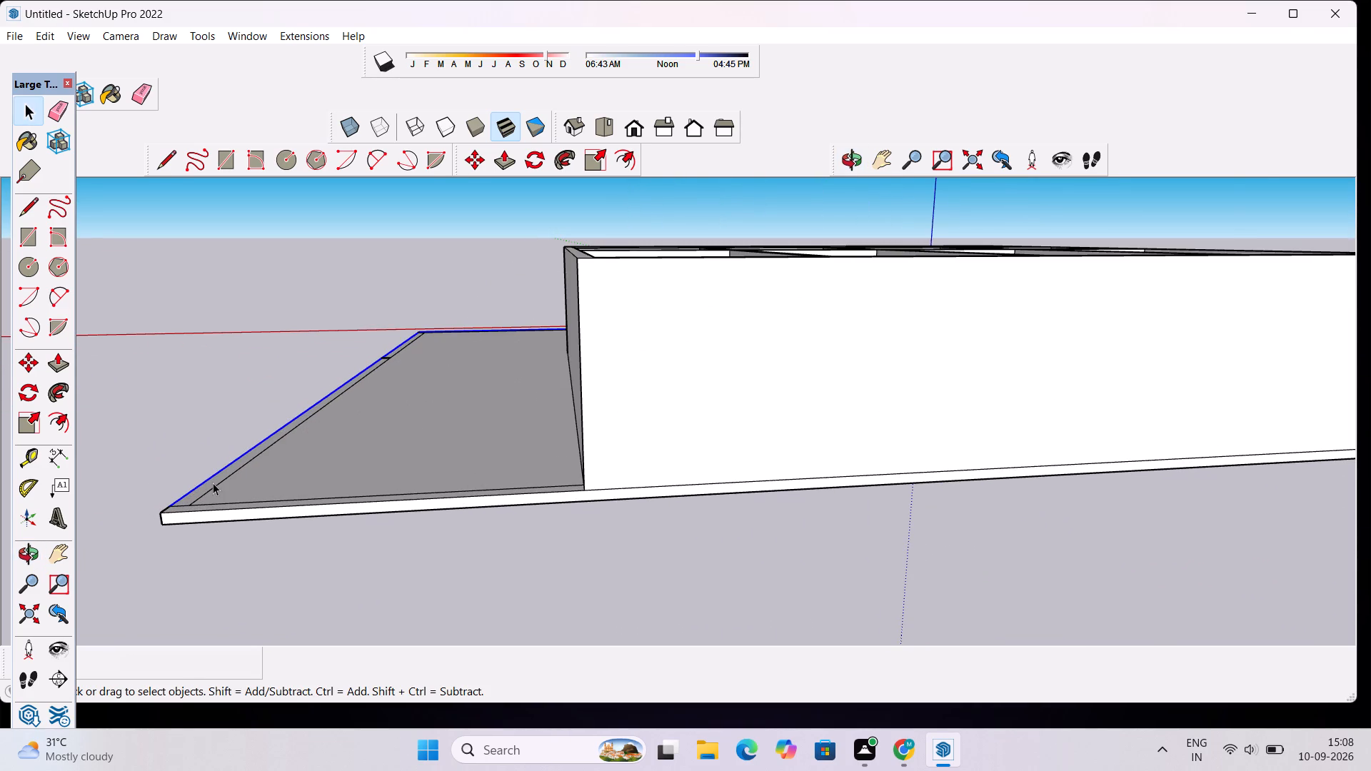
scroll(213, 483, down, 2)
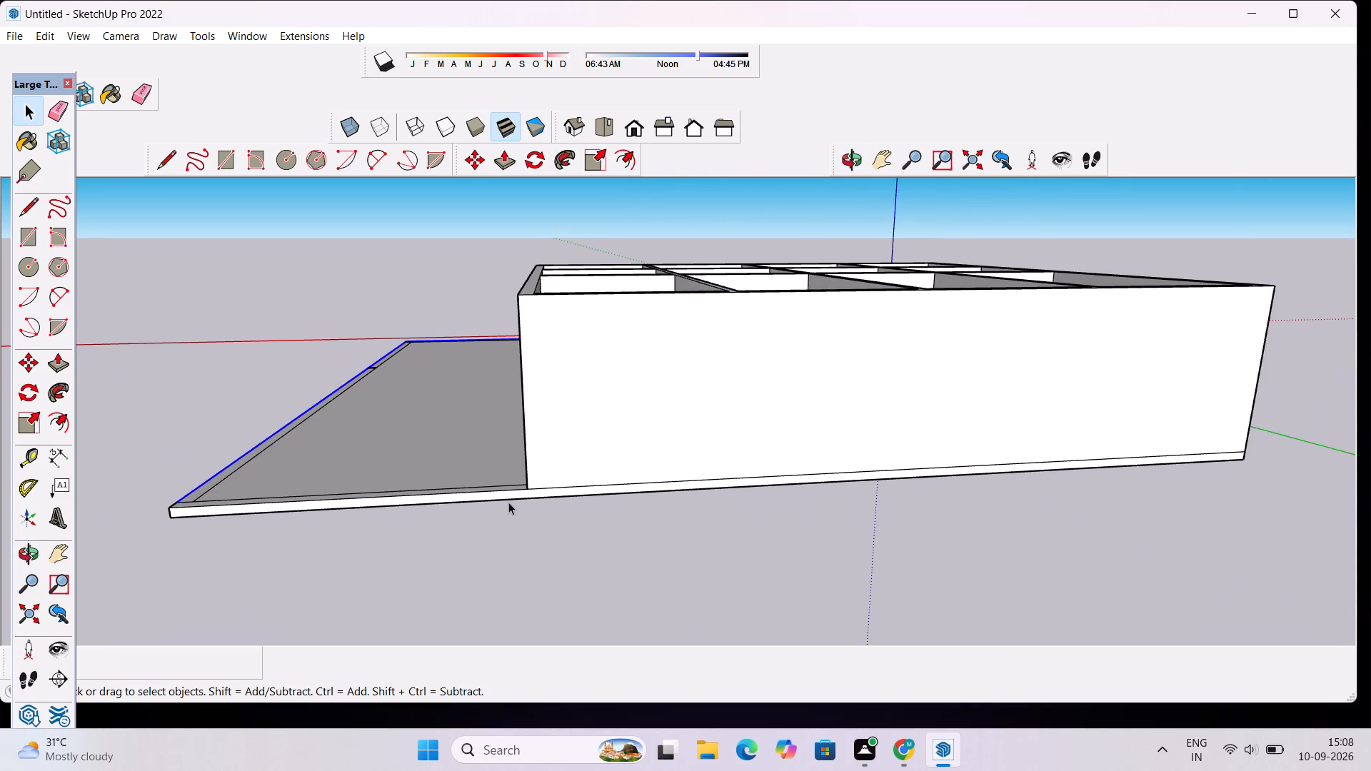
ctrl+click(540, 486)
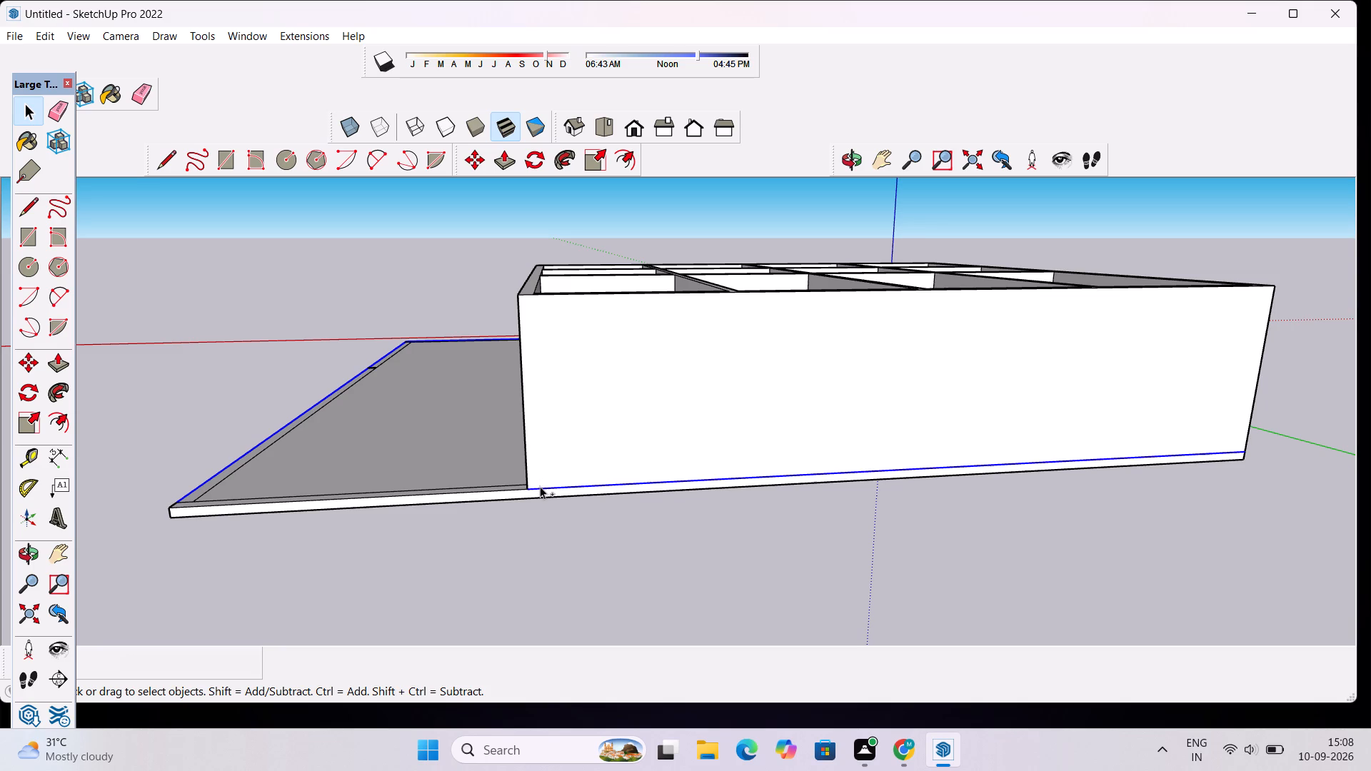
ctrl+click(463, 493)
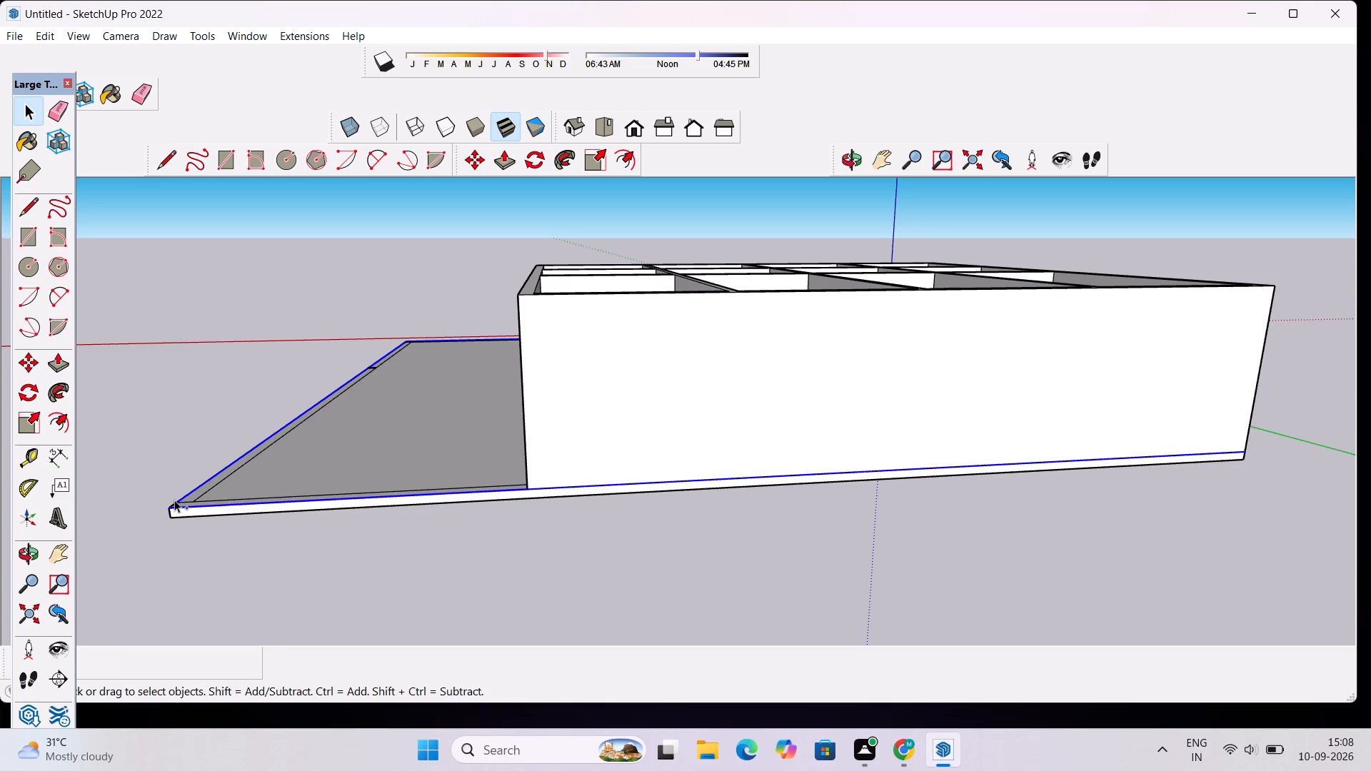
scroll(140, 499, up, 19)
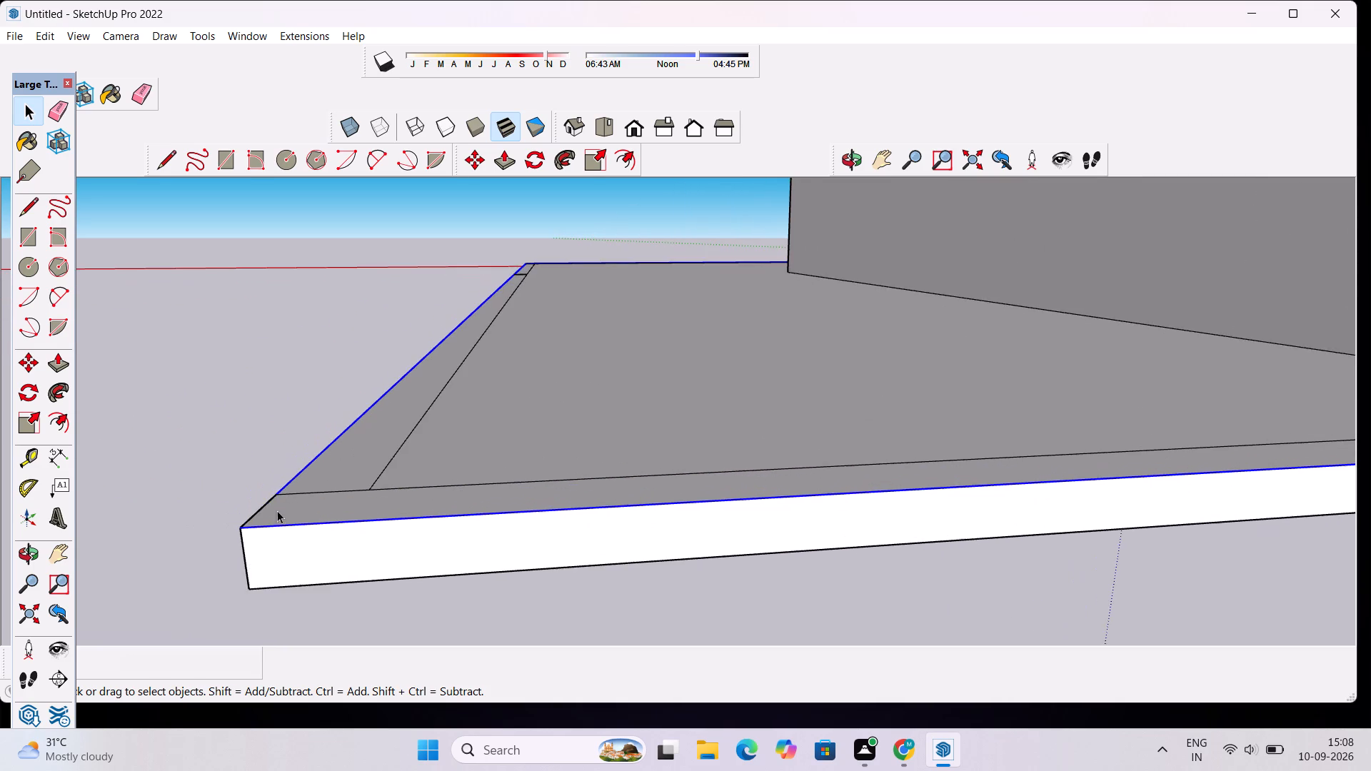
scroll(321, 513, up, 5)
scroll(263, 529, up, 3)
ctrl+click(213, 503)
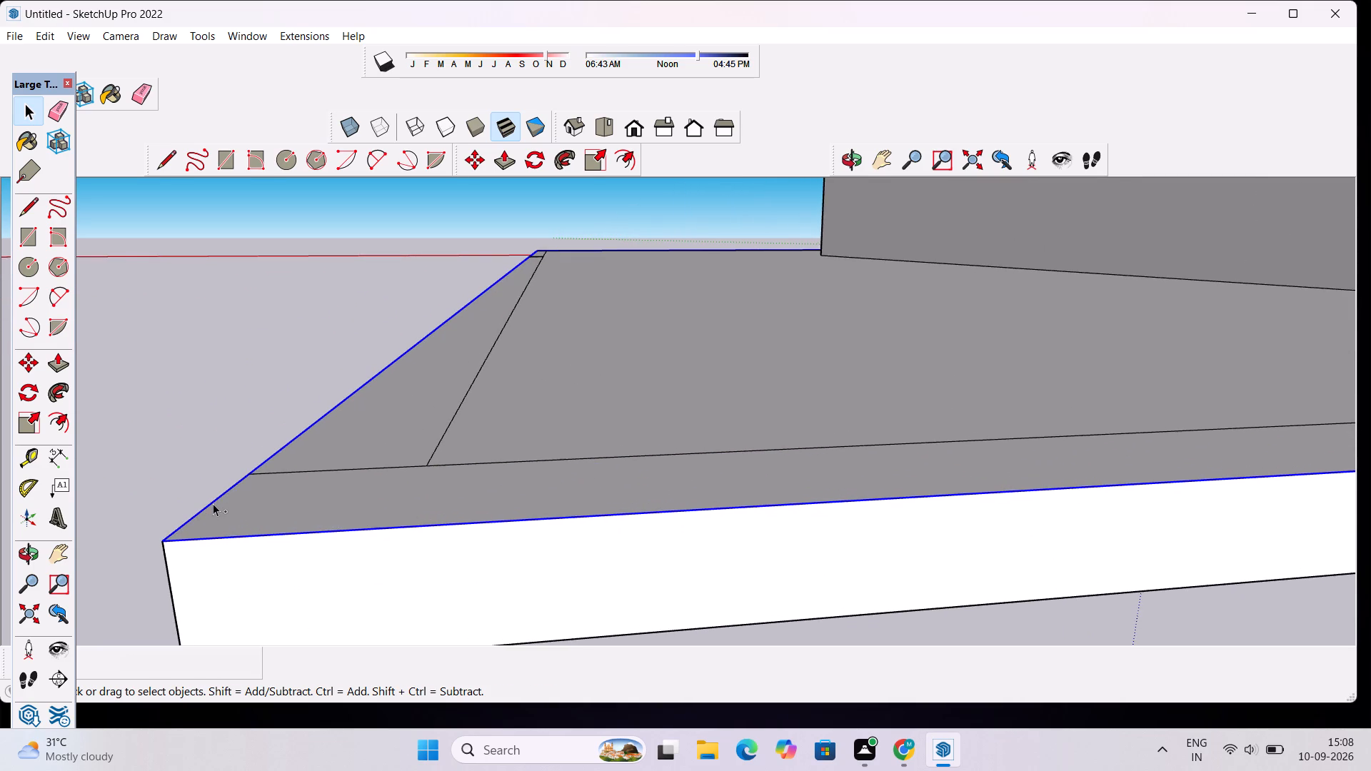
ctrl+scroll(213, 498, down, 5)
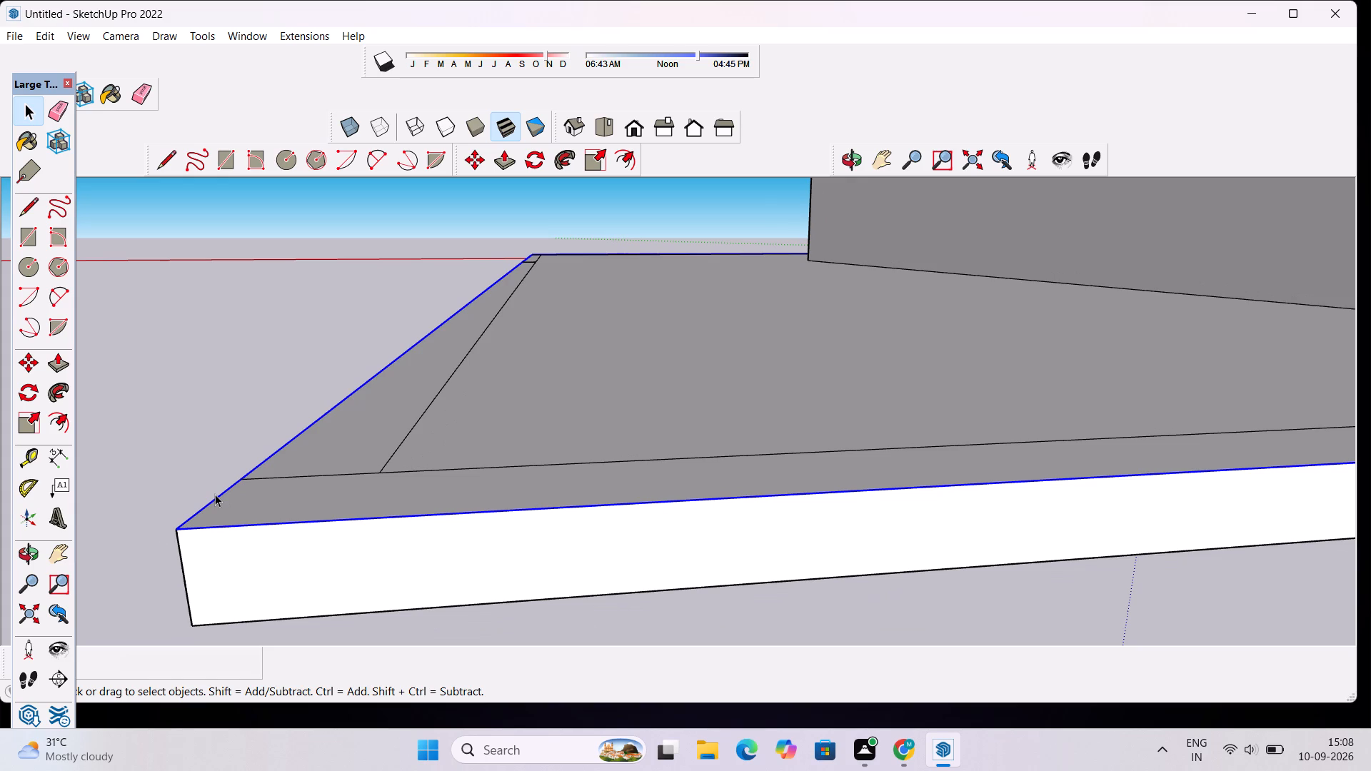
scroll(255, 388, down, 20)
scroll(541, 397, down, 4)
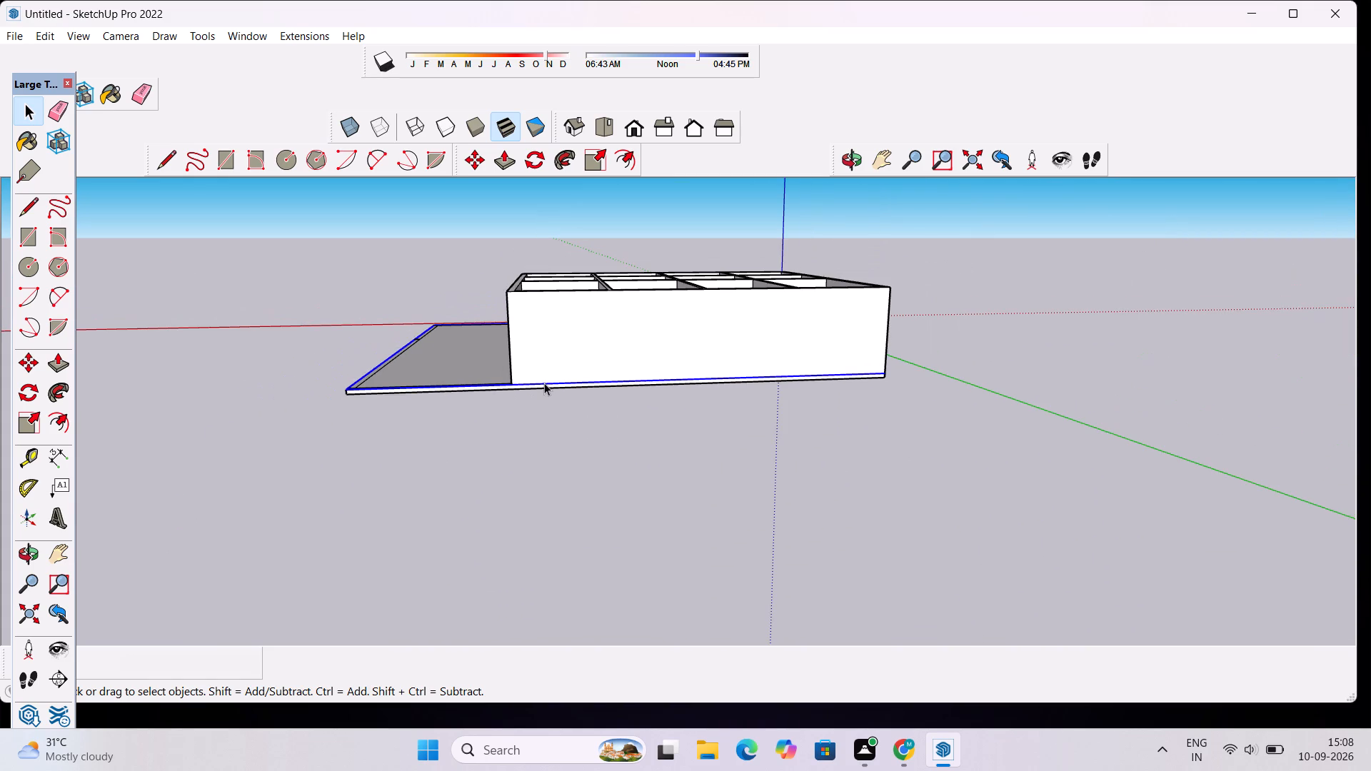
key(m)
scroll(533, 390, up, 2)
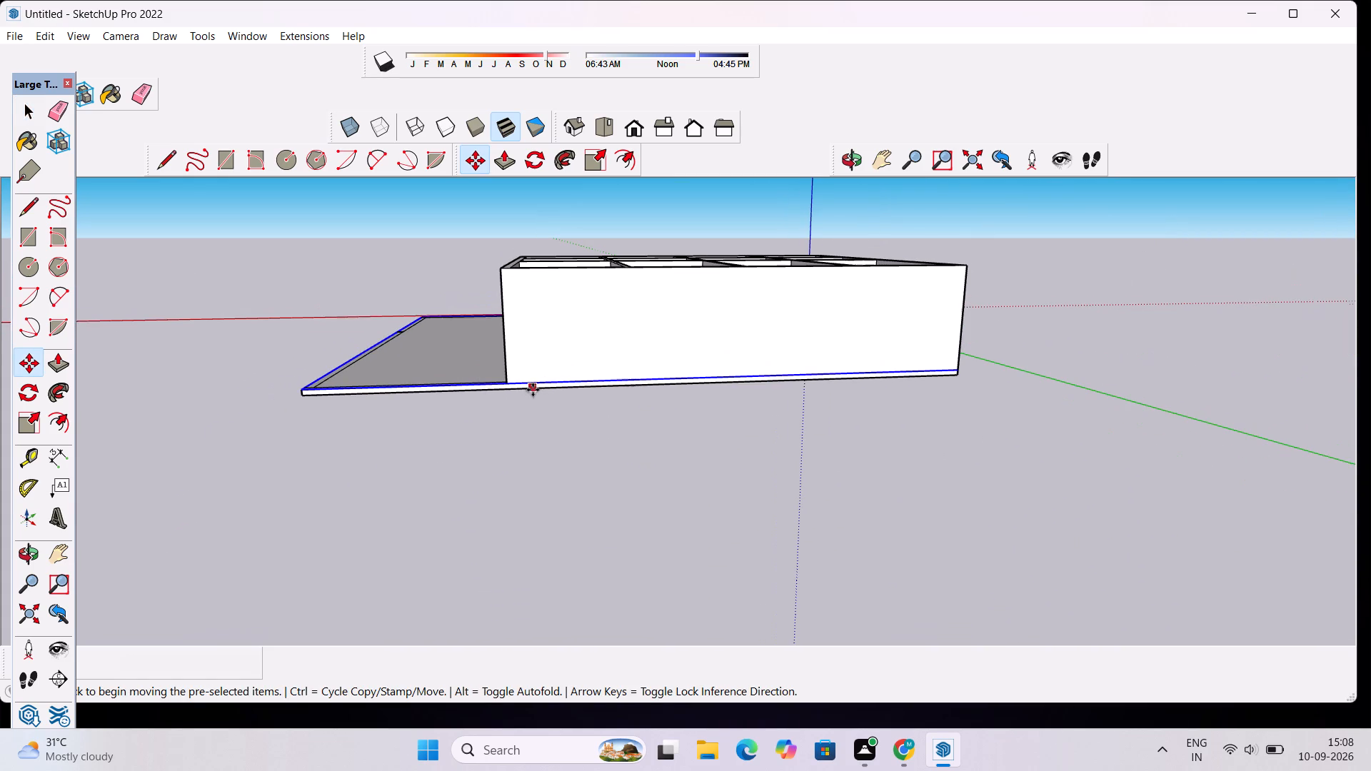
click(533, 385)
scroll(533, 412, down, 9)
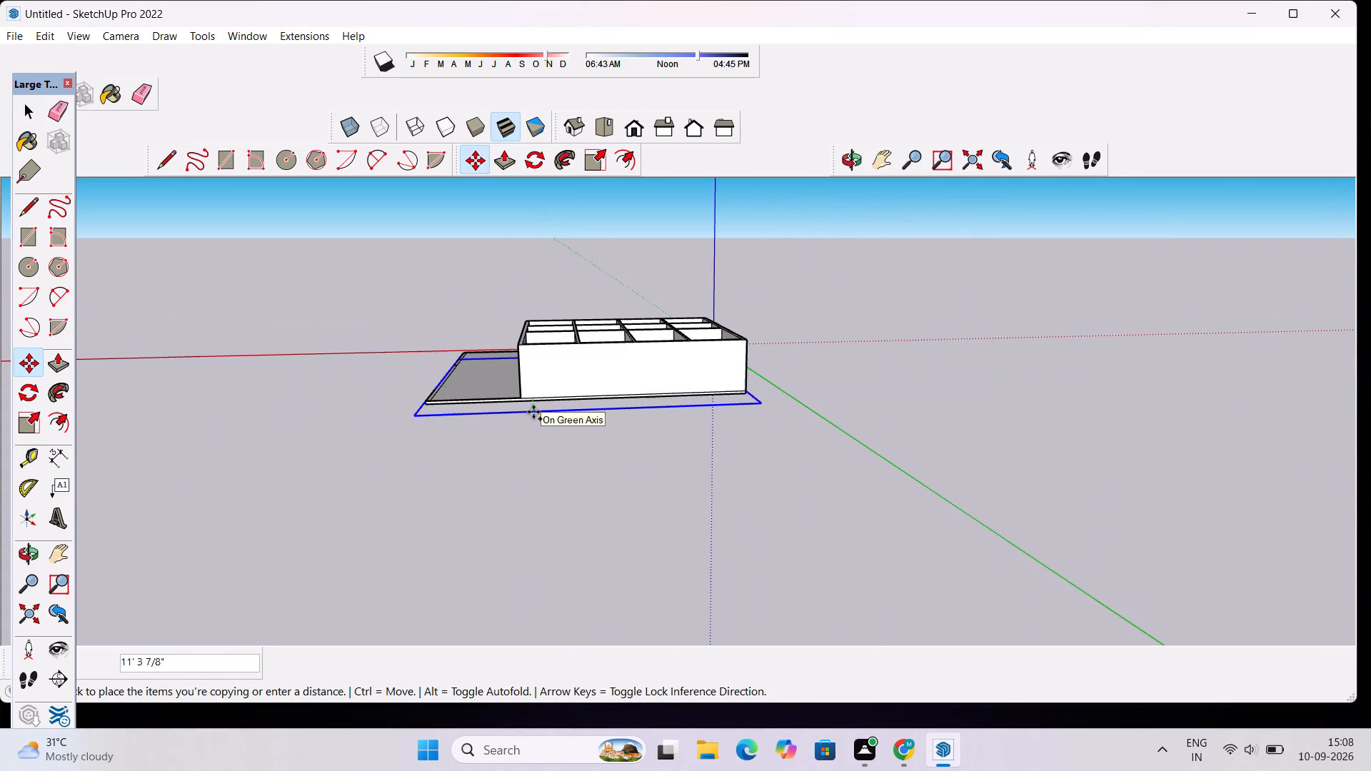
scroll(533, 504, down, 6)
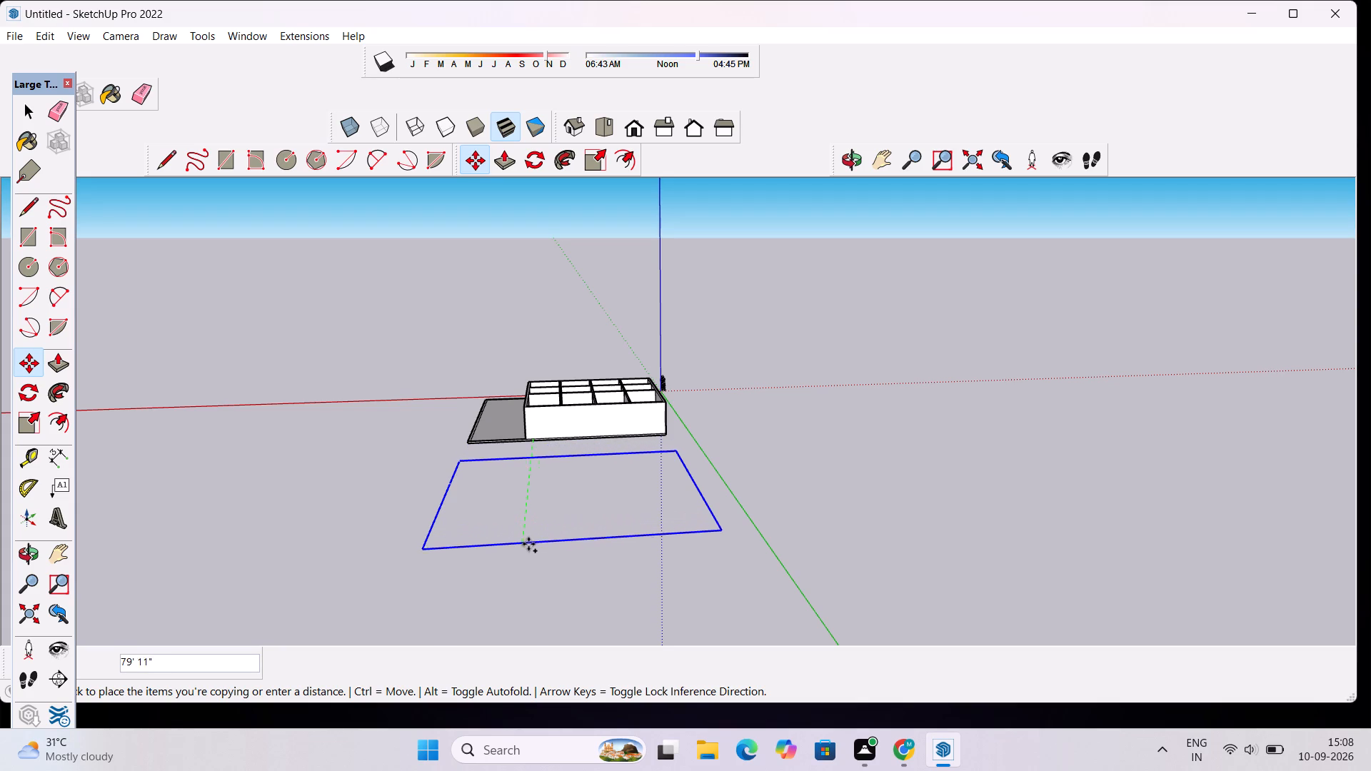
click(528, 545)
key(space)
click(844, 172)
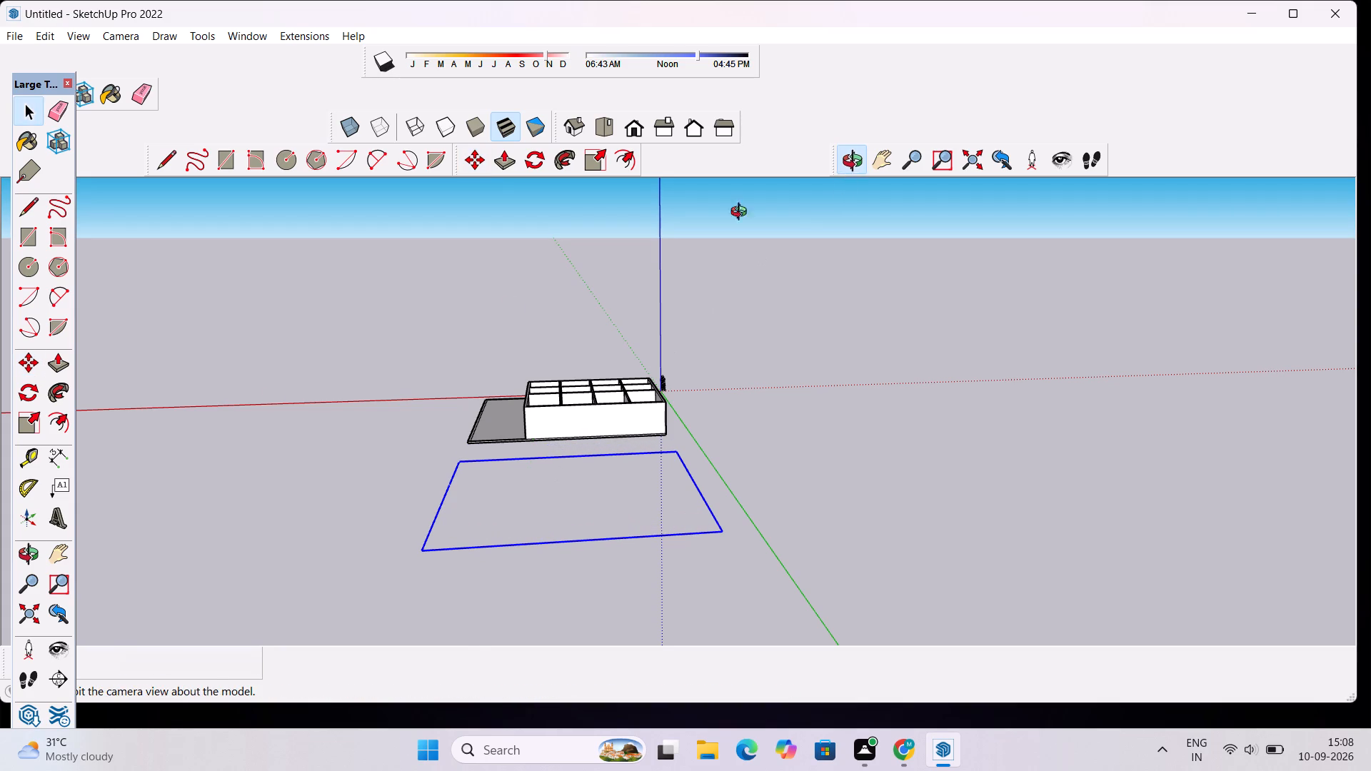
Draw a 9" line to close the gap at the copied outline's corner nearest the building.
drag(390, 401, 655, 434)
scroll(804, 467, up, 4)
drag(635, 490, 788, 588)
click(853, 495)
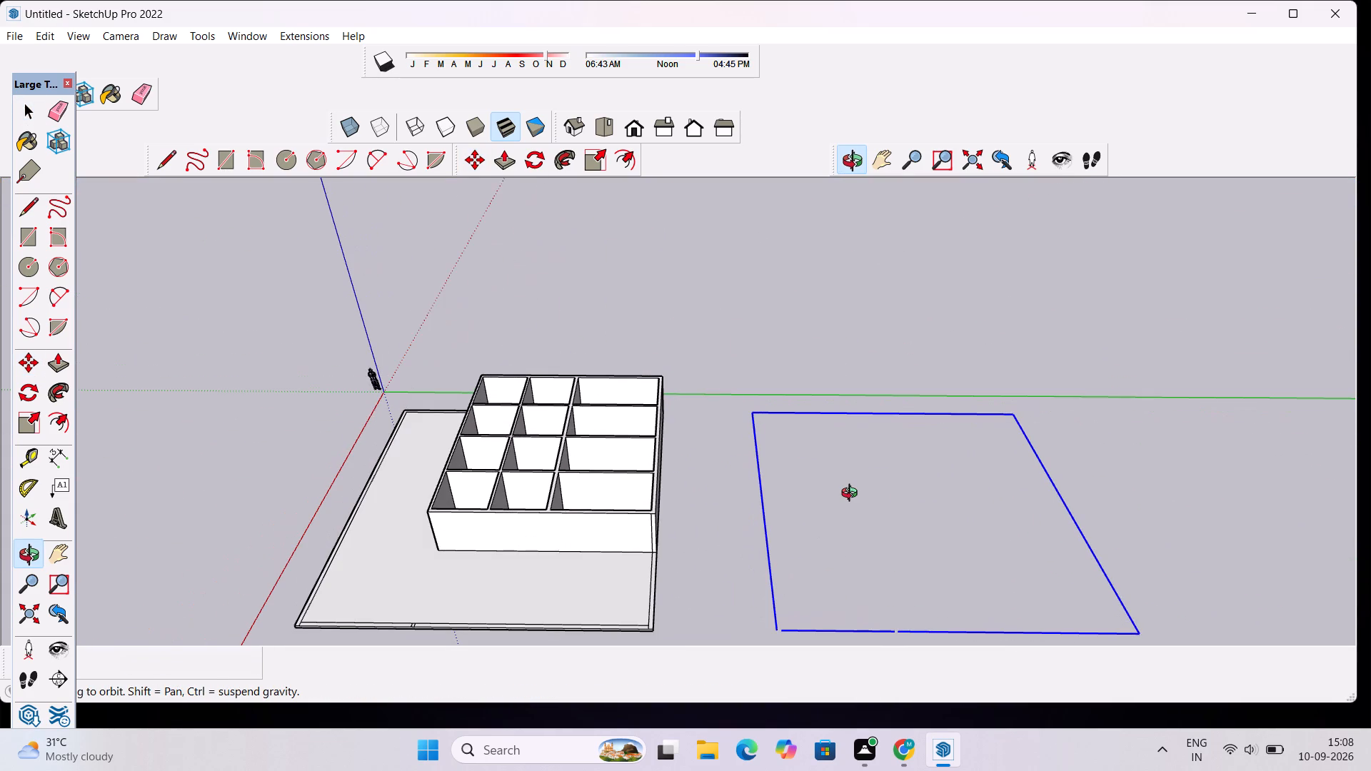
key(space)
click(853, 495)
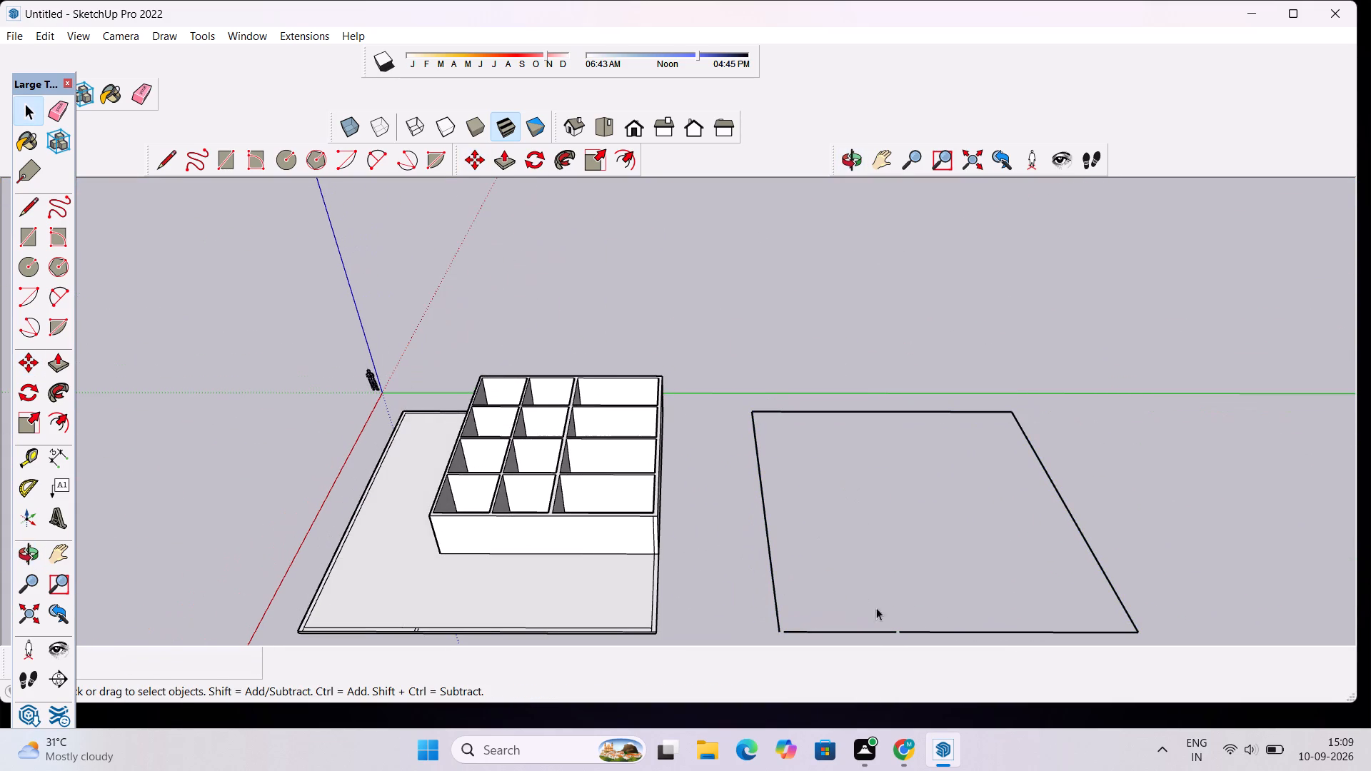
scroll(860, 468, down, 4)
scroll(900, 590, up, 14)
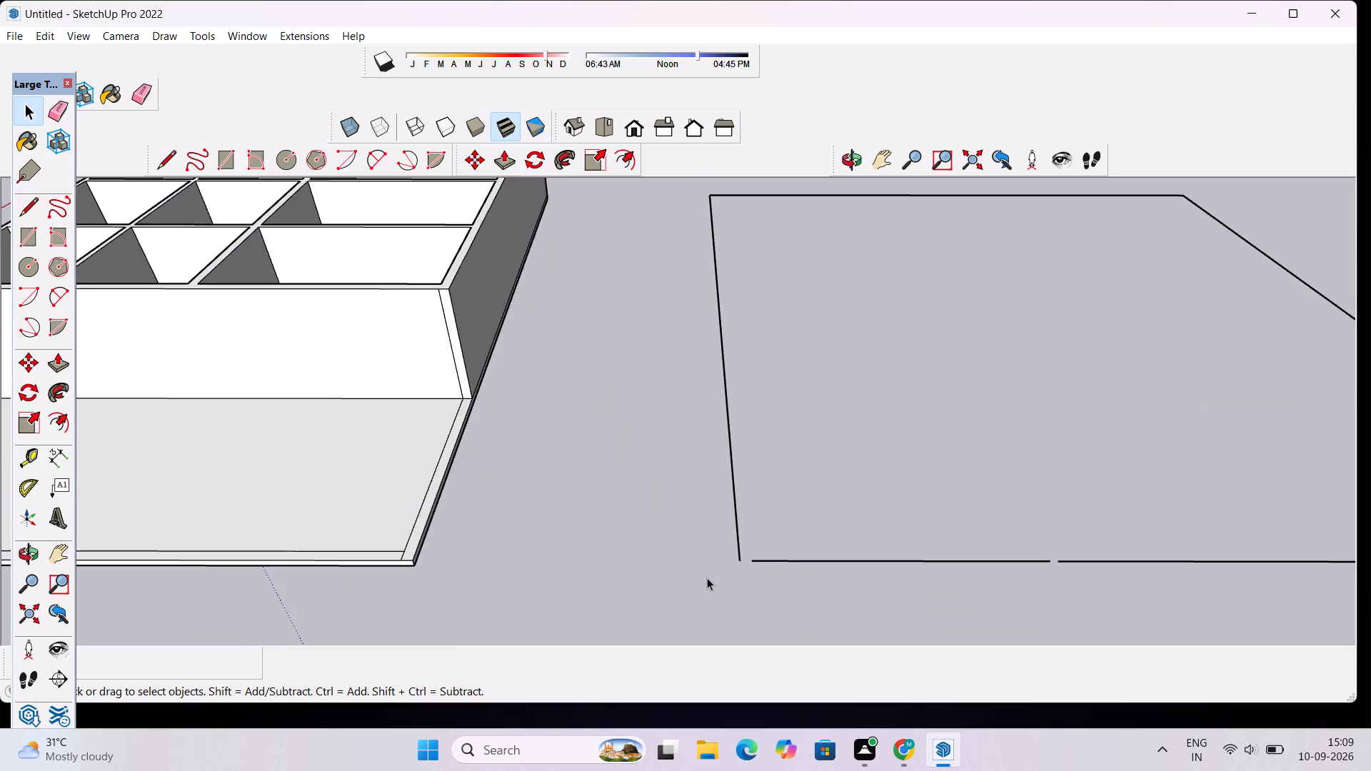
scroll(708, 578, up, 5)
scroll(770, 563, up, 6)
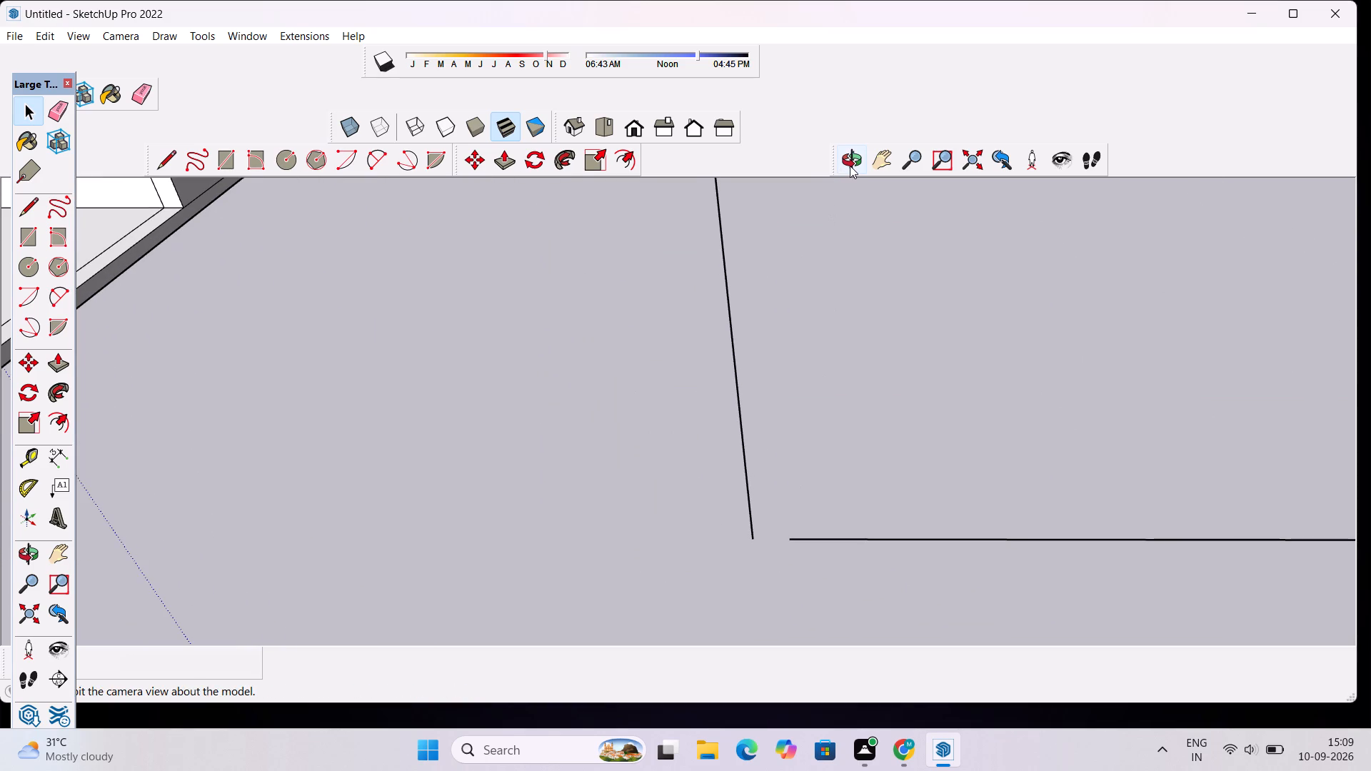
click(850, 166)
drag(581, 477, 934, 533)
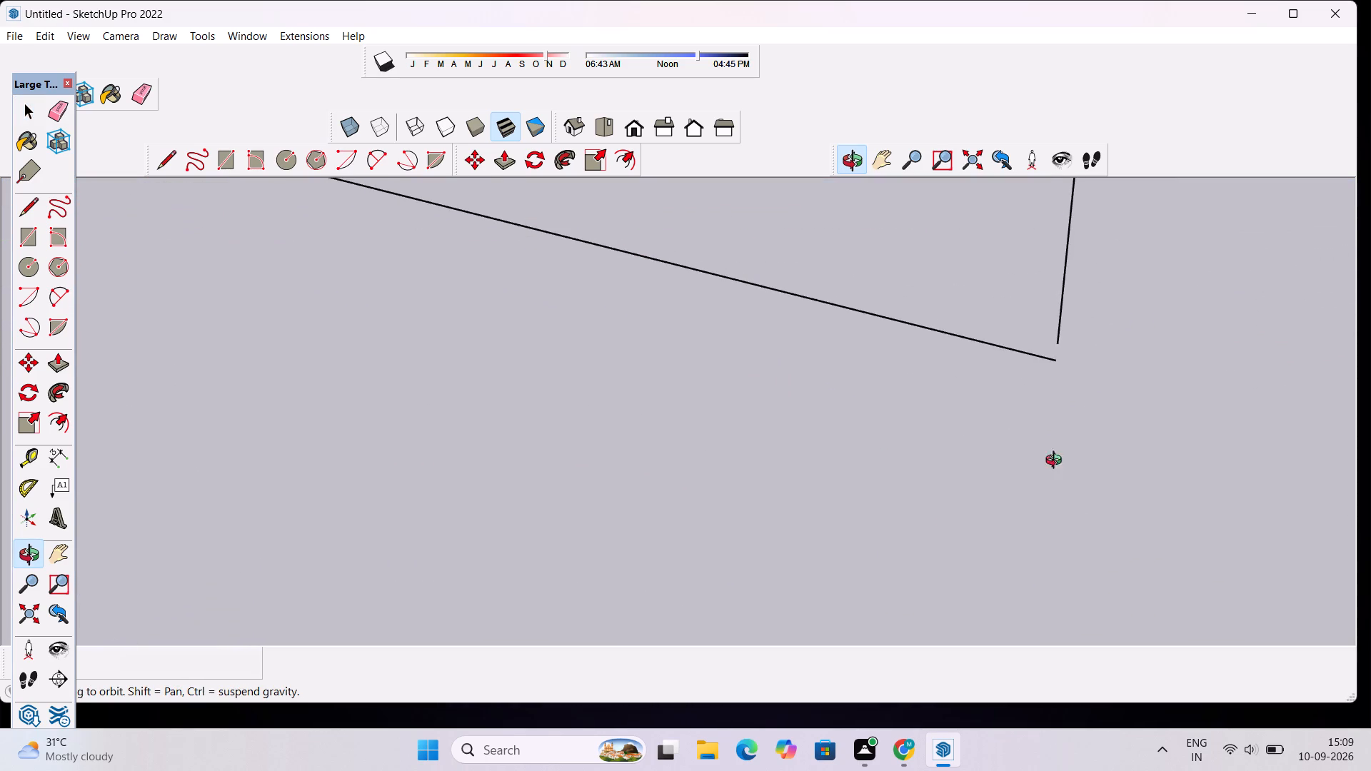
scroll(1064, 341, up, 11)
key(l)
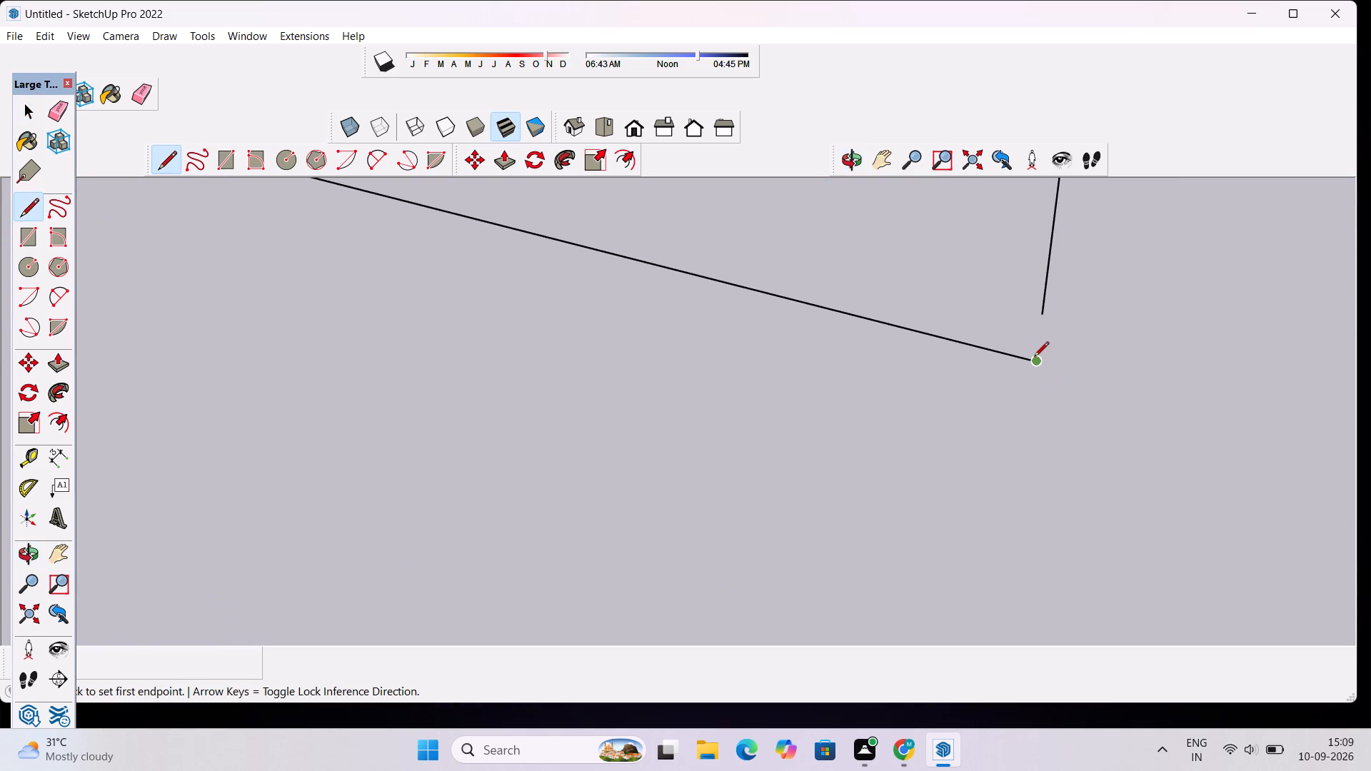
click(1033, 362)
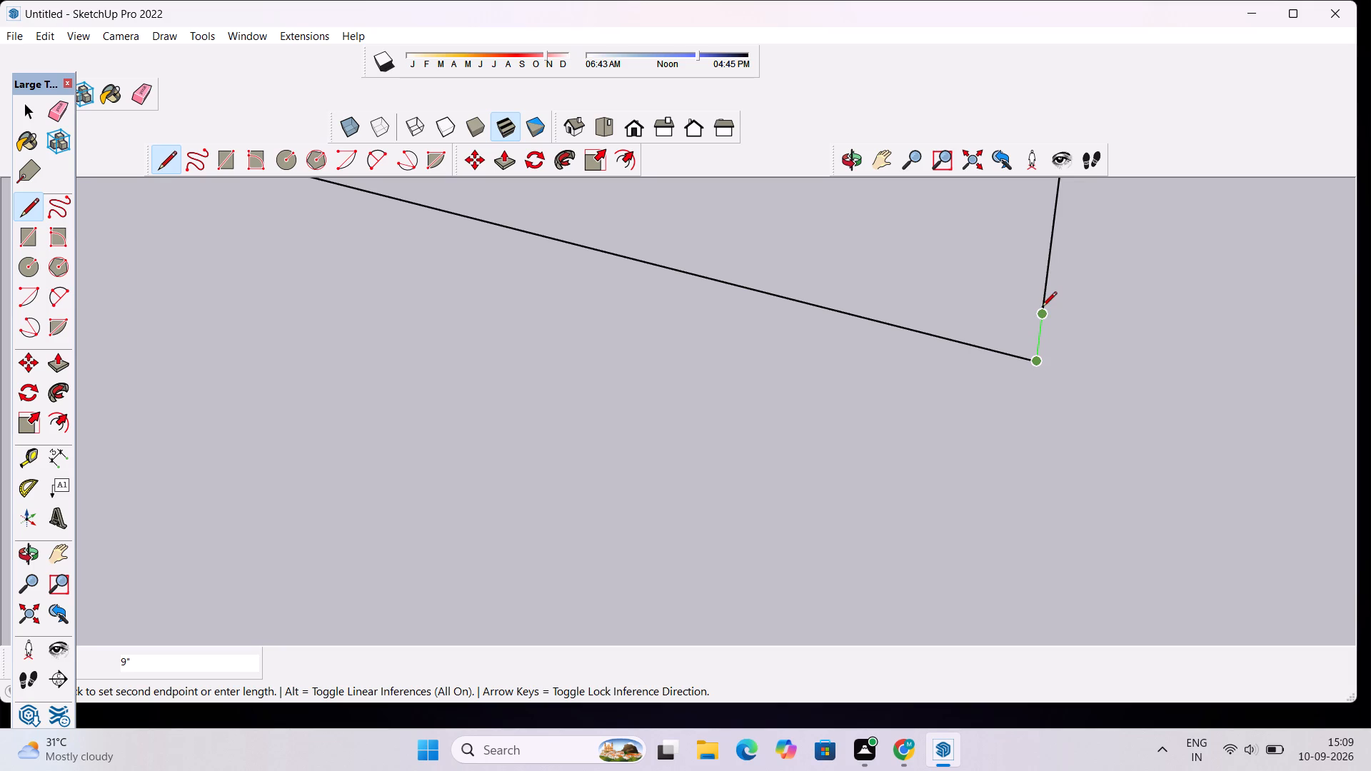
click(1041, 317)
key(space)
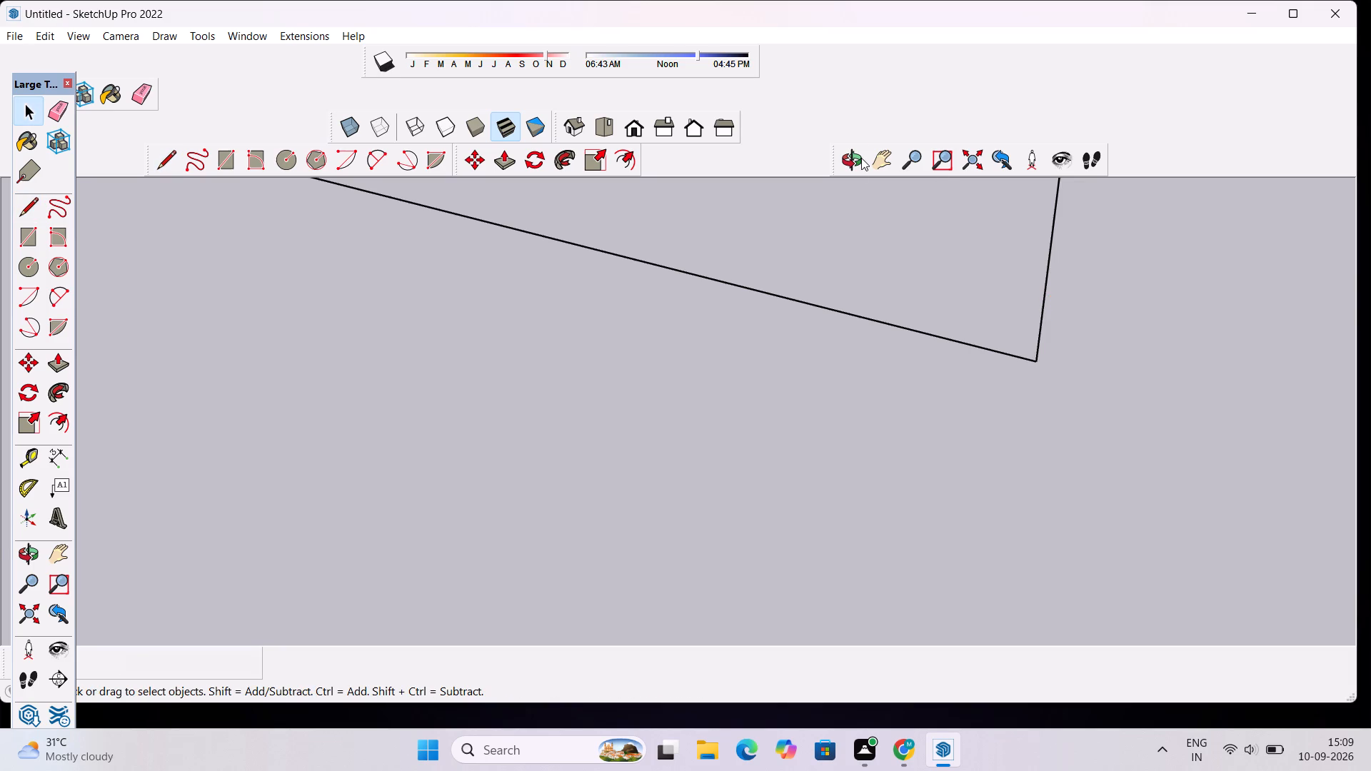
Draw a 6" line across the gap partway along the copied outline's edge, closing the outline into a face.
click(861, 158)
drag(1008, 303, 710, 182)
scroll(740, 480, down, 3)
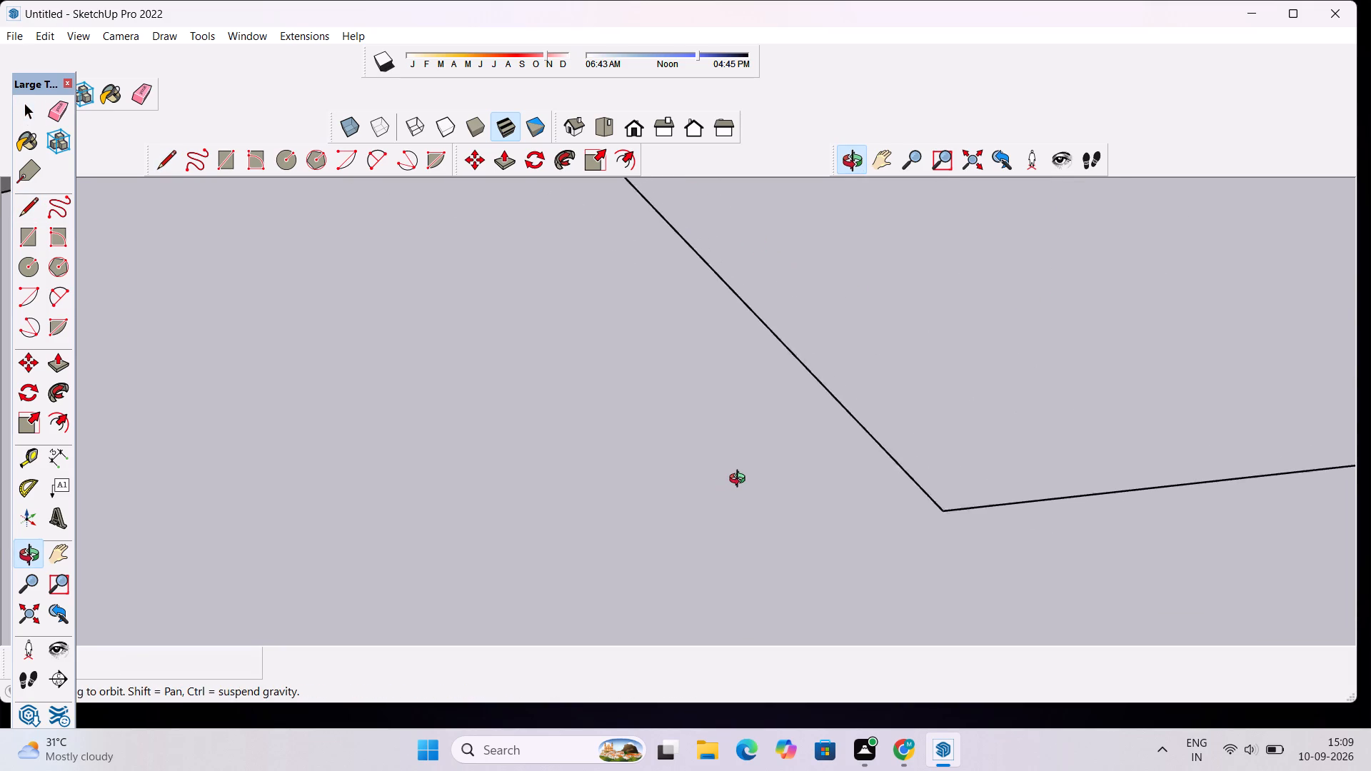
scroll(740, 480, down, 4)
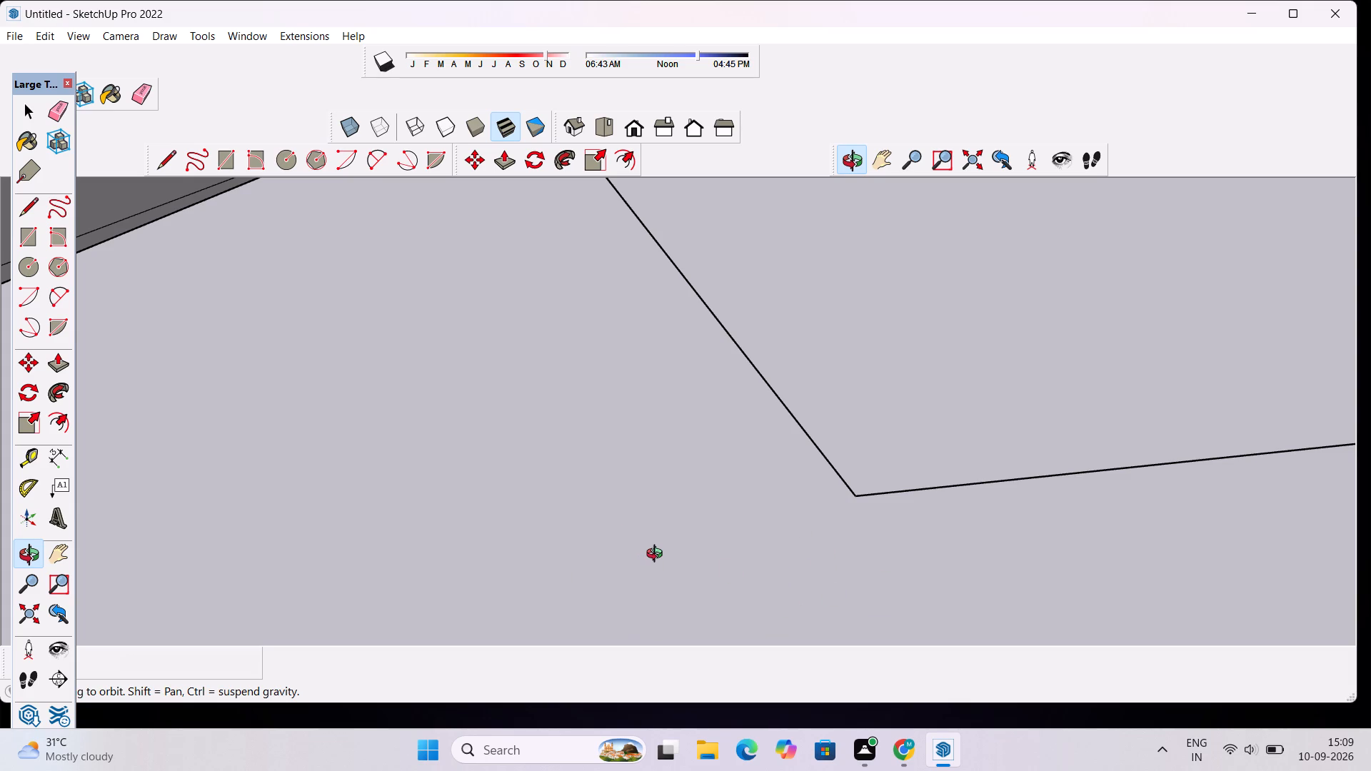
scroll(656, 543, down, 16)
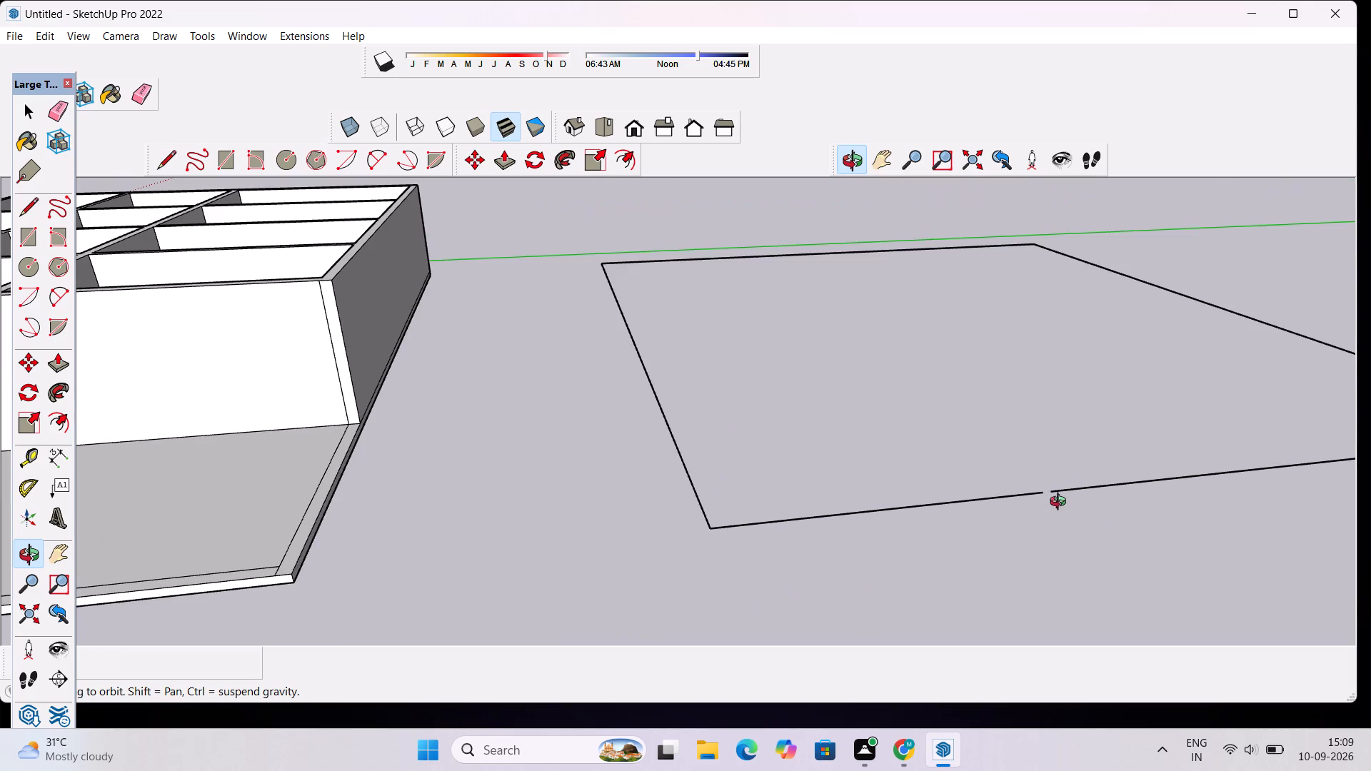
scroll(1119, 520, up, 4)
scroll(1120, 520, down, 6)
drag(1245, 527, 1081, 506)
scroll(815, 511, down, 6)
drag(618, 590, 669, 590)
scroll(925, 527, up, 12)
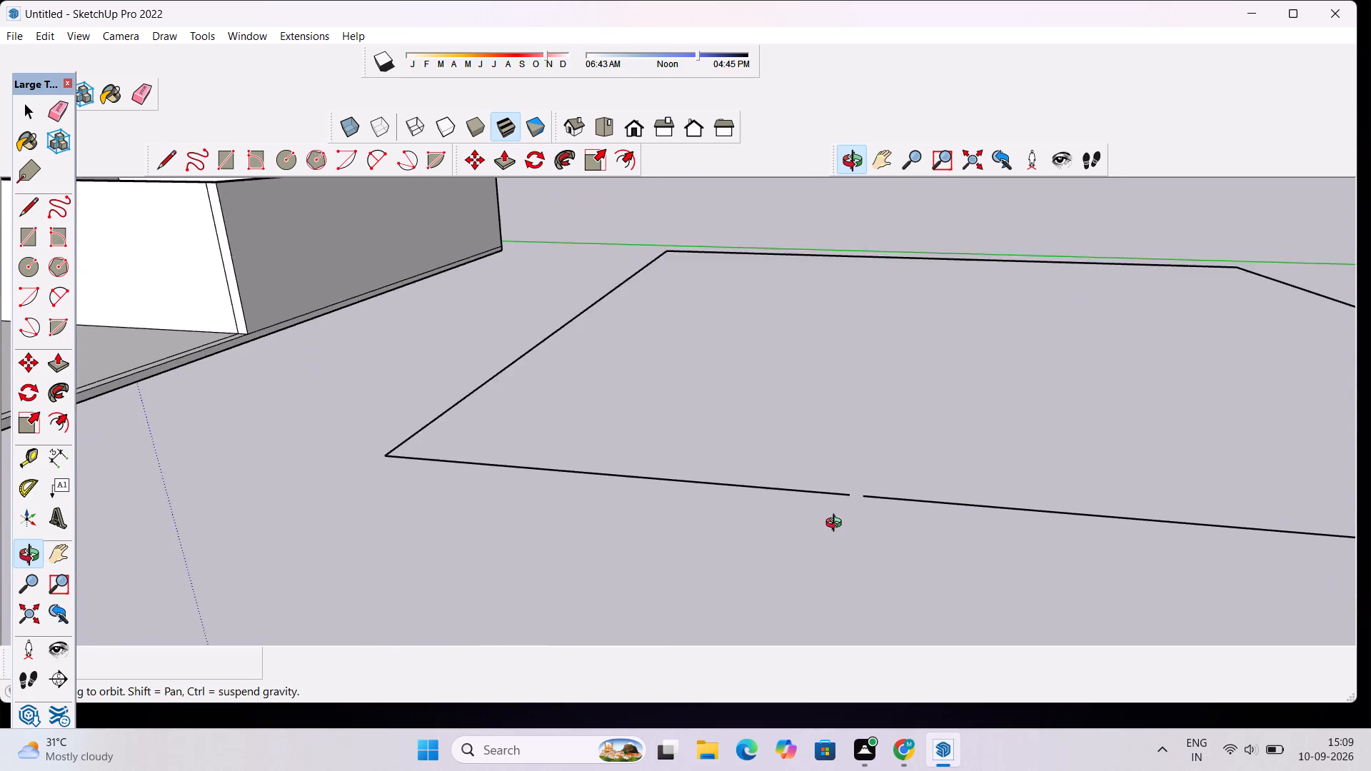
scroll(837, 525, up, 3)
key(l)
scroll(845, 512, up, 5)
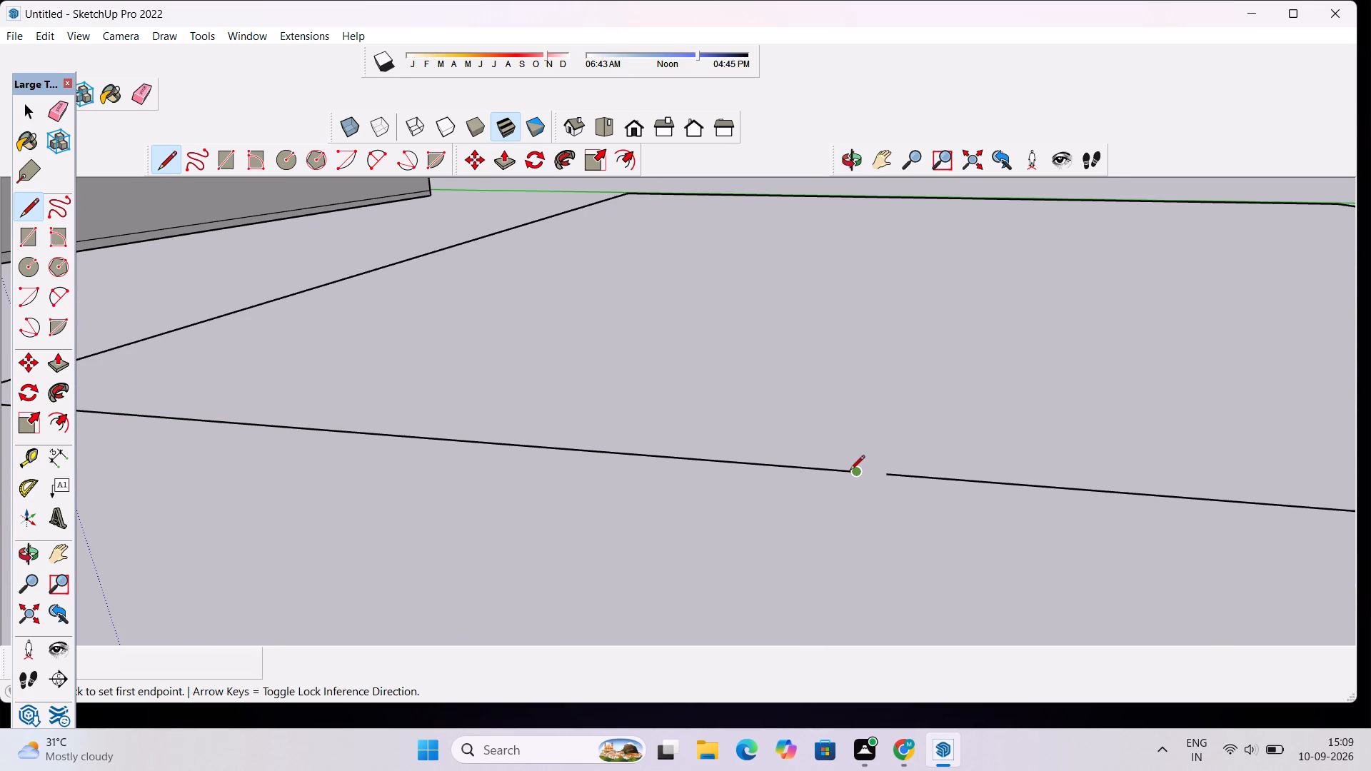
click(853, 473)
click(887, 477)
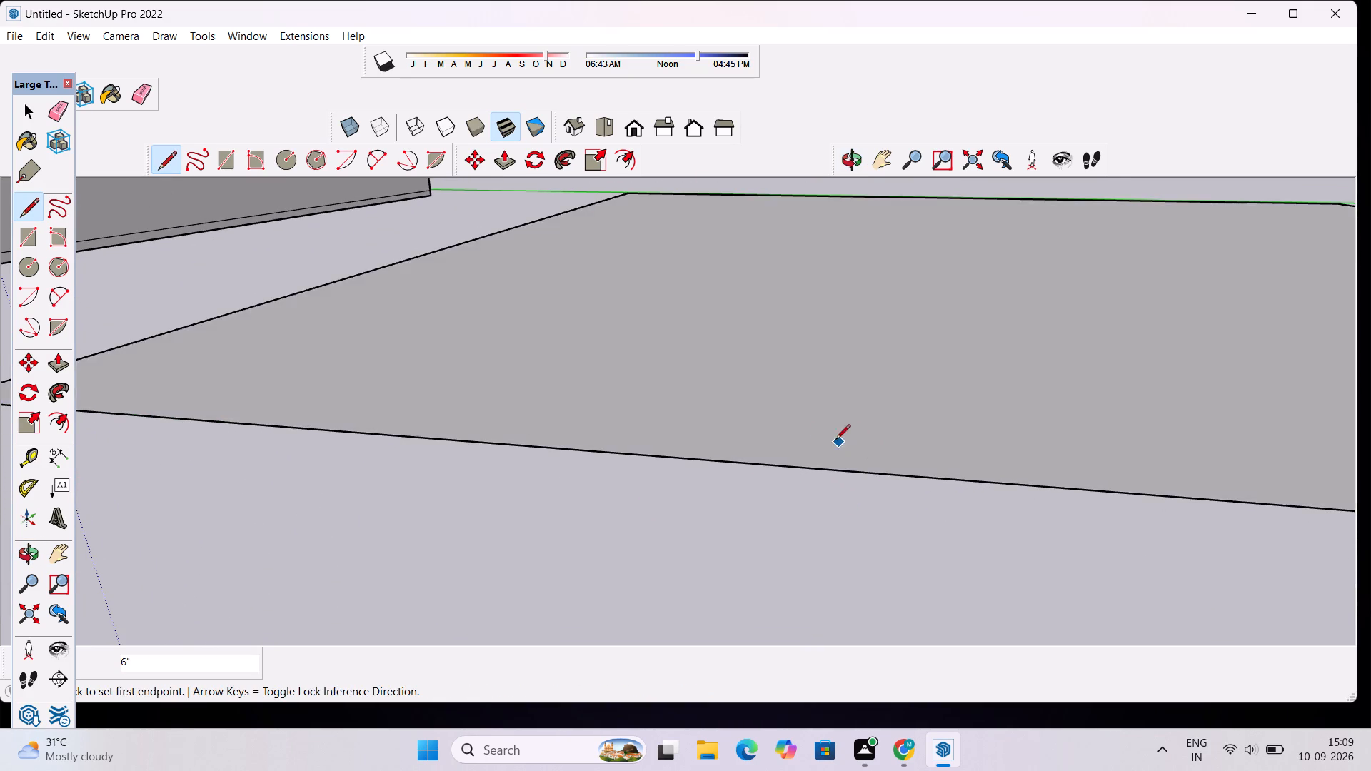
scroll(803, 431, down, 14)
scroll(830, 444, down, 9)
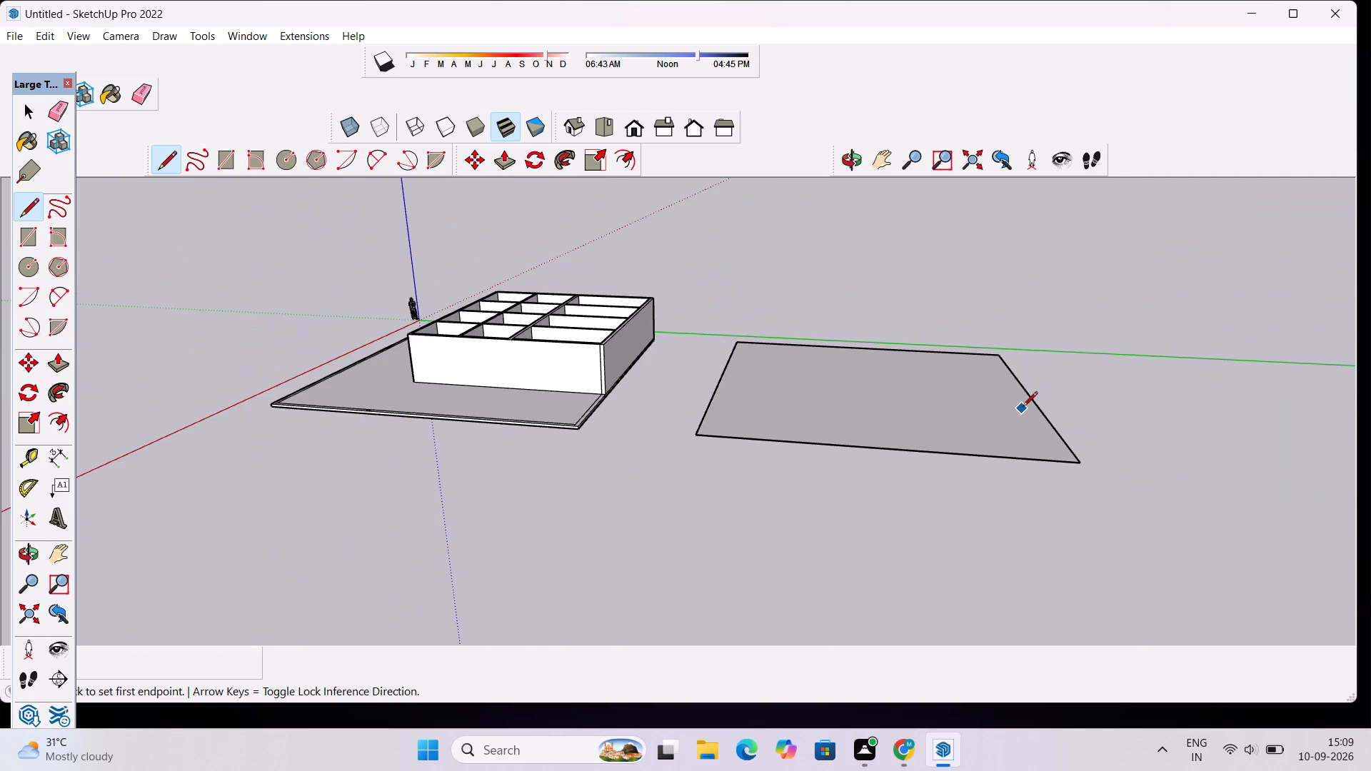
scroll(1058, 388, up, 5)
key(space)
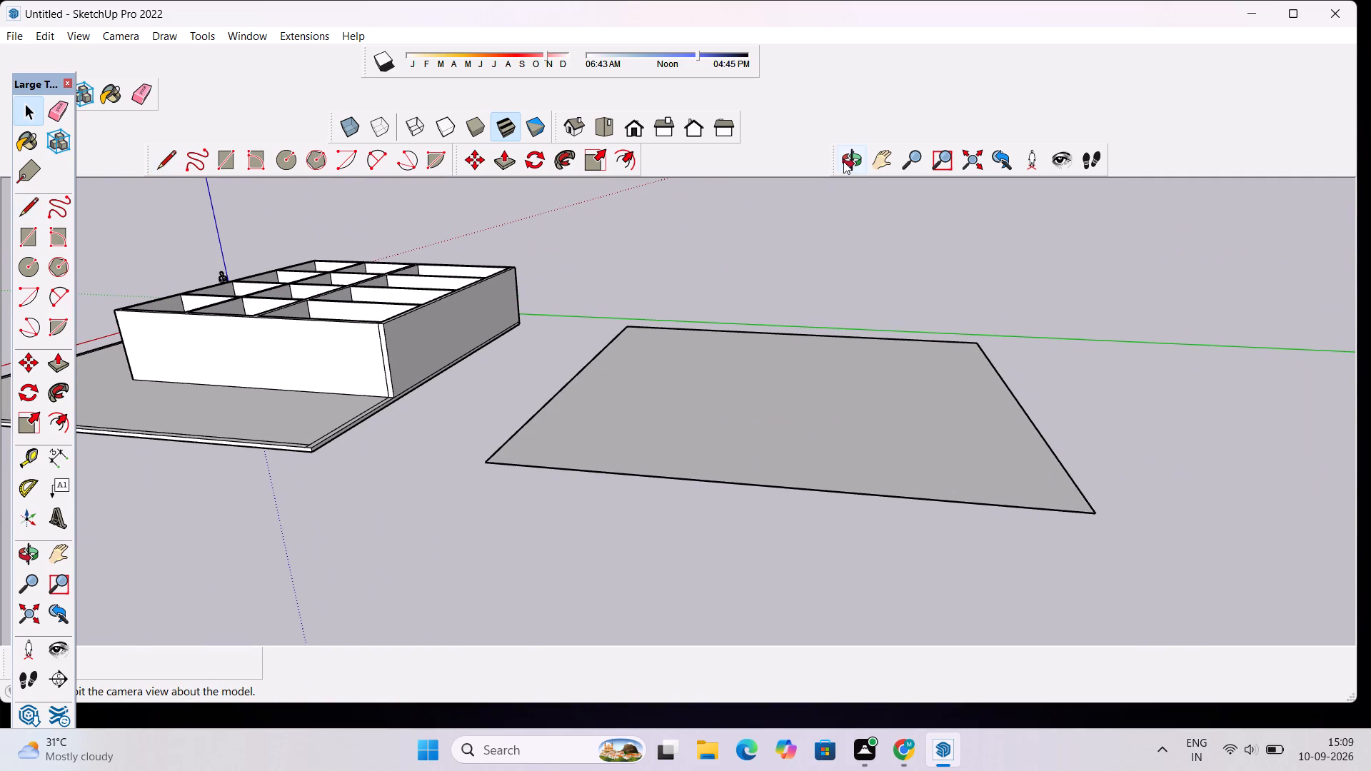
Push/Pull the copied outline's face 6" to make it a slab.
click(845, 160)
drag(644, 407, 759, 543)
scroll(761, 441, down, 5)
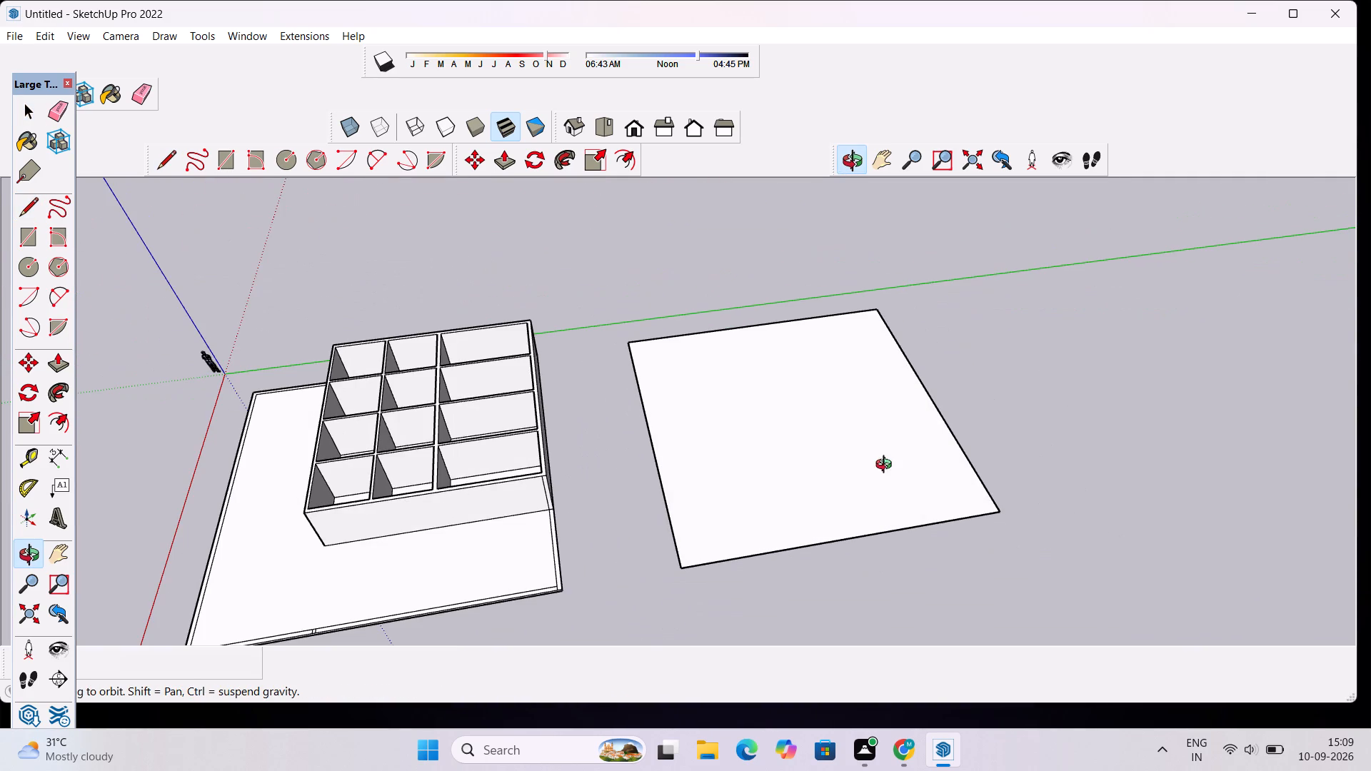
drag(458, 515, 478, 570)
scroll(782, 395, down, 5)
drag(962, 488, 802, 490)
scroll(795, 480, up, 4)
key(space)
click(795, 480)
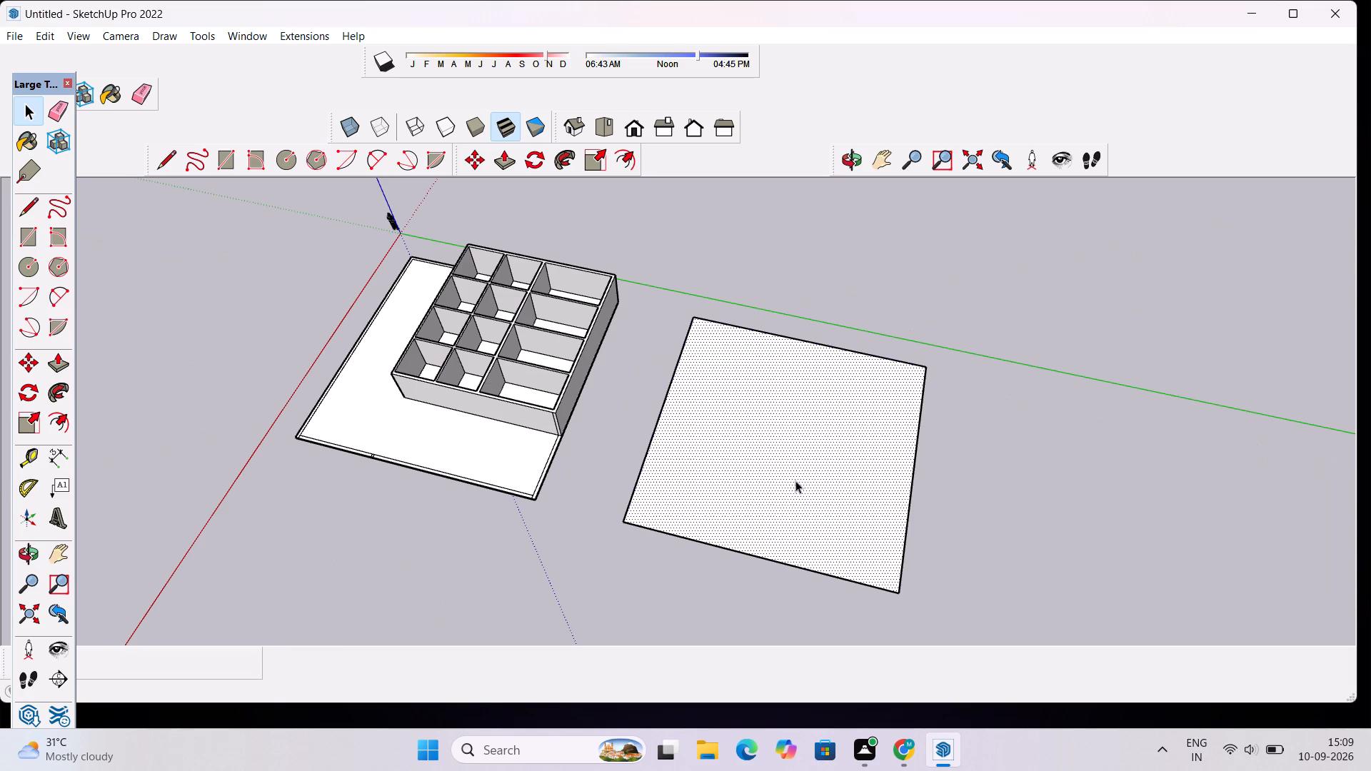
key(p)
click(795, 480)
text(6")
key(Return)
key(space)
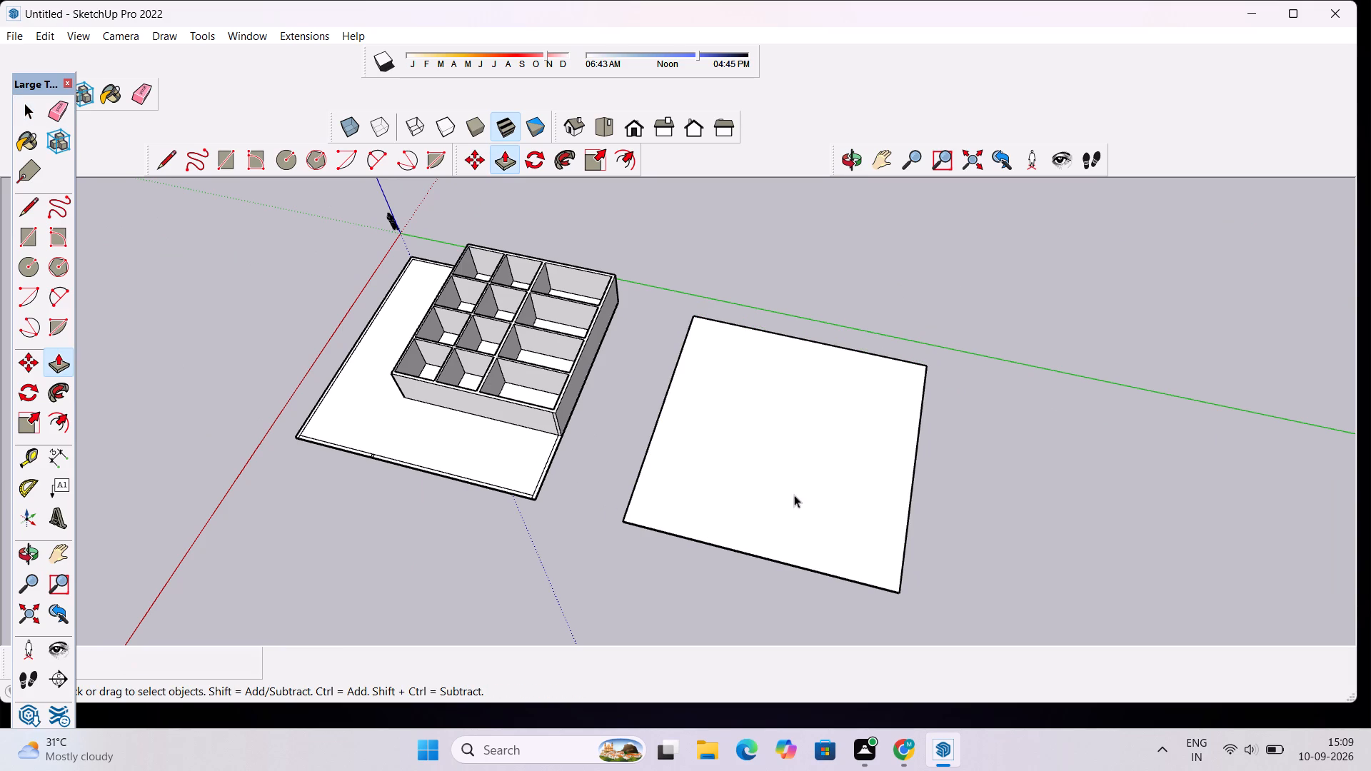
Erase the short vertical line on the new slab's side face, beside the corner nearest the building.
key(o)
drag(753, 515, 785, 304)
scroll(720, 453, up, 5)
scroll(633, 468, up, 5)
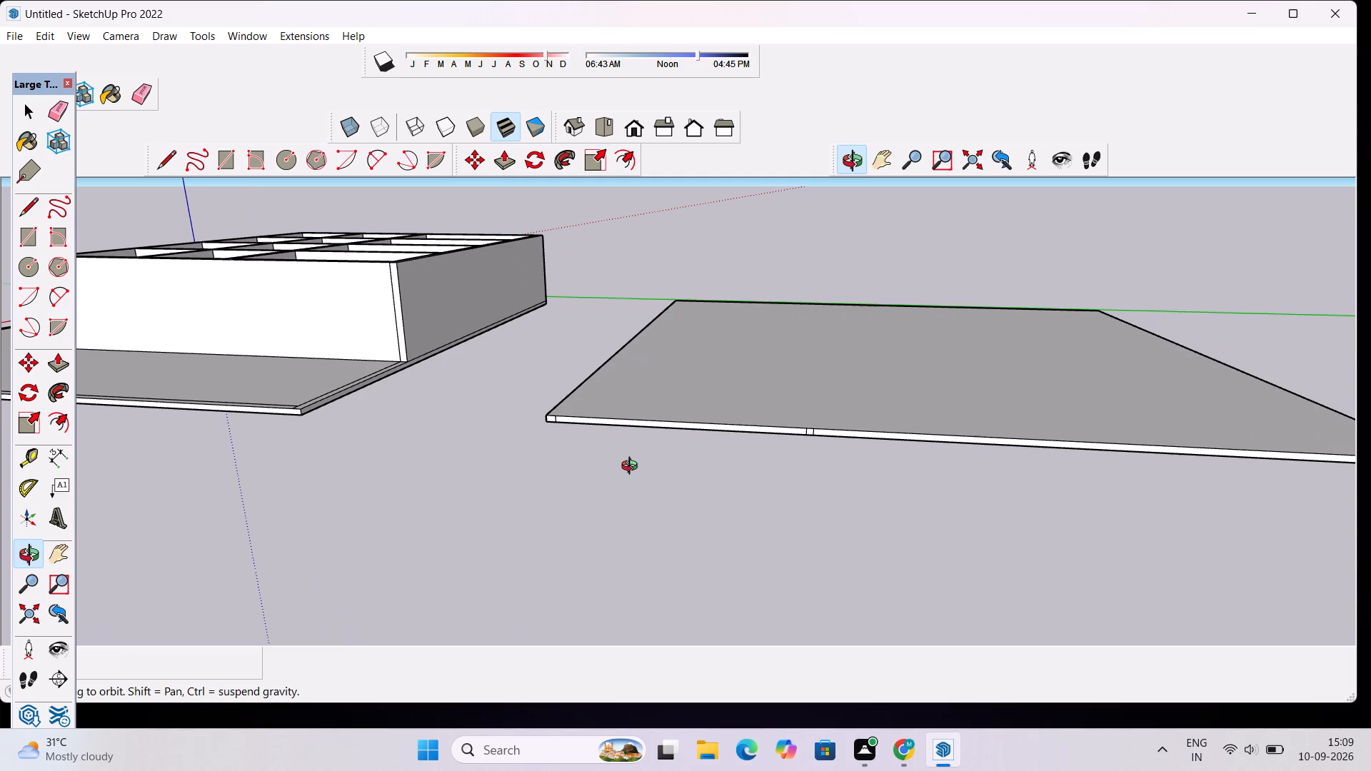
scroll(633, 468, up, 2)
key(e)
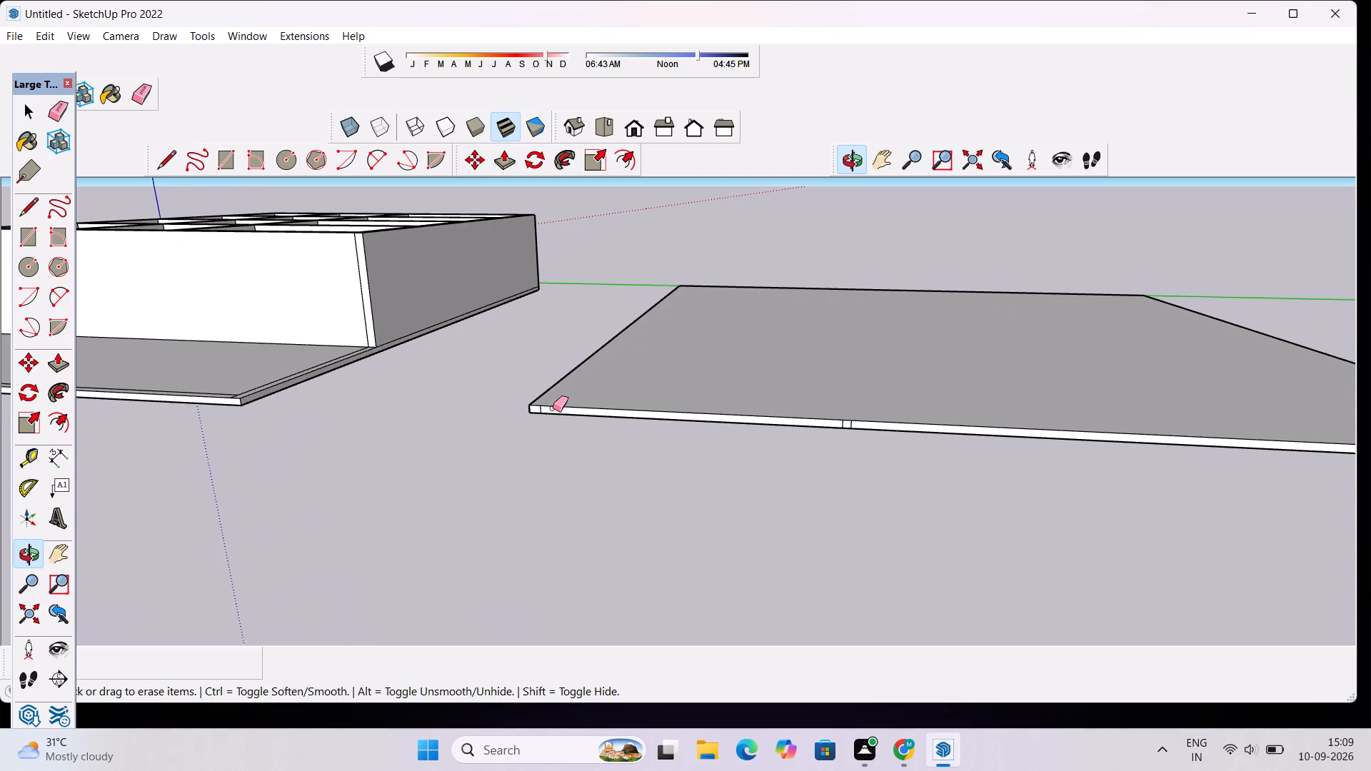
scroll(553, 408, up, 9)
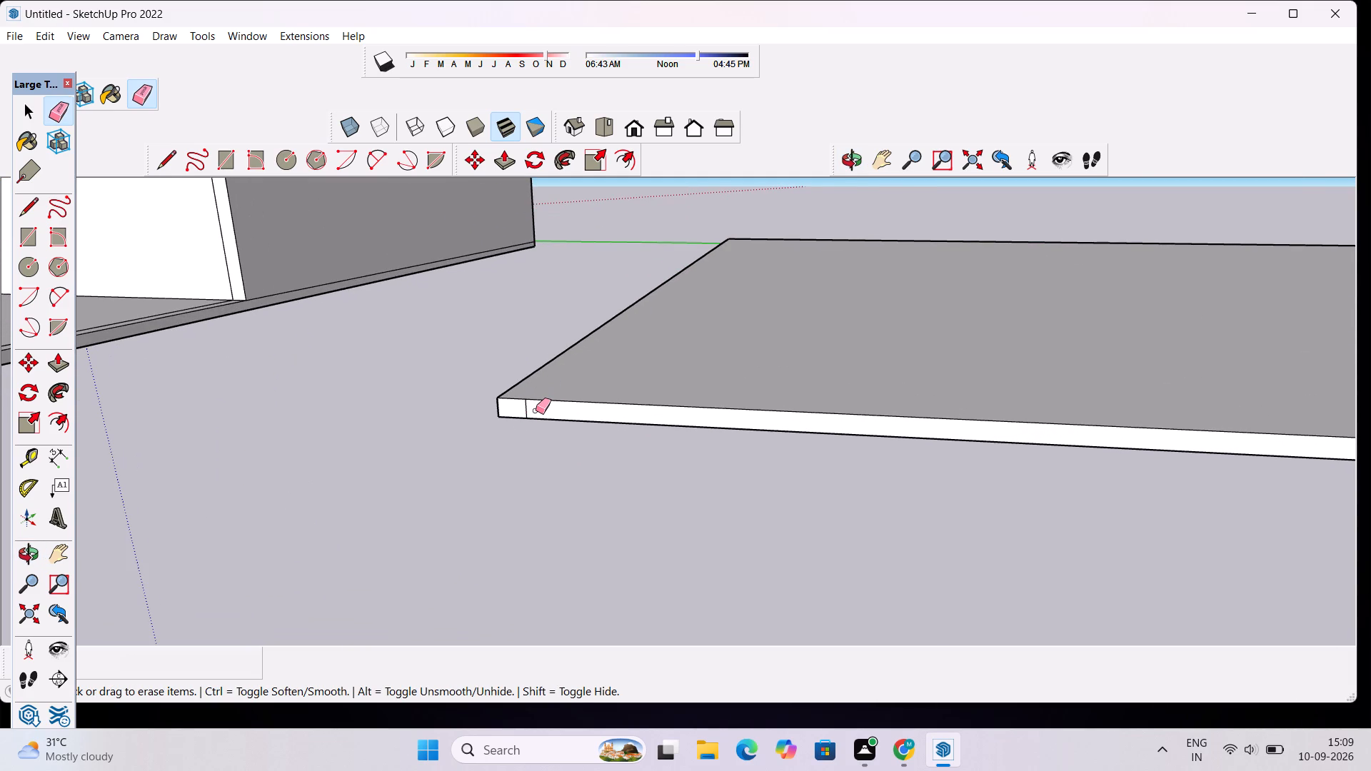
scroll(536, 410, up, 5)
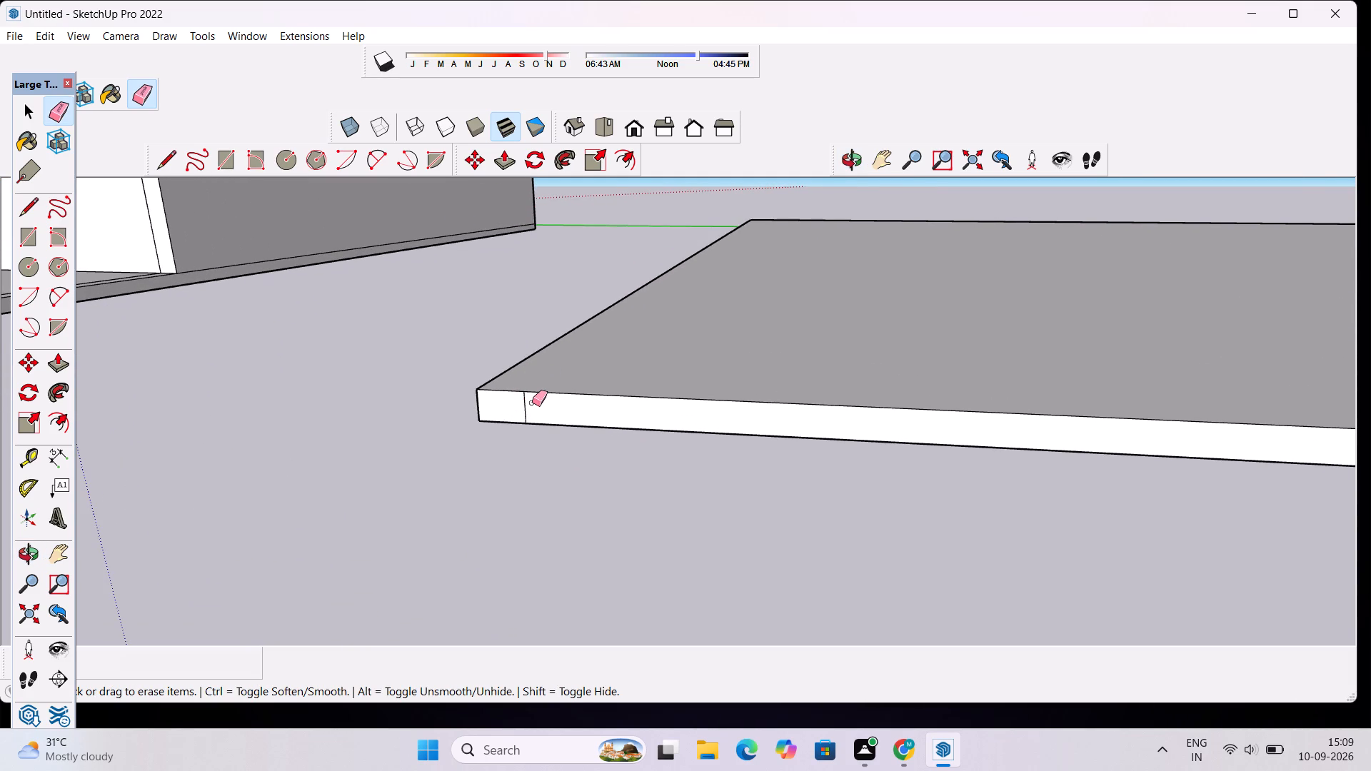
click(526, 414)
Erase the two closely spaced vertical lines partway along the same side face of the new slab.
scroll(526, 414, down, 14)
scroll(1093, 447, up, 1)
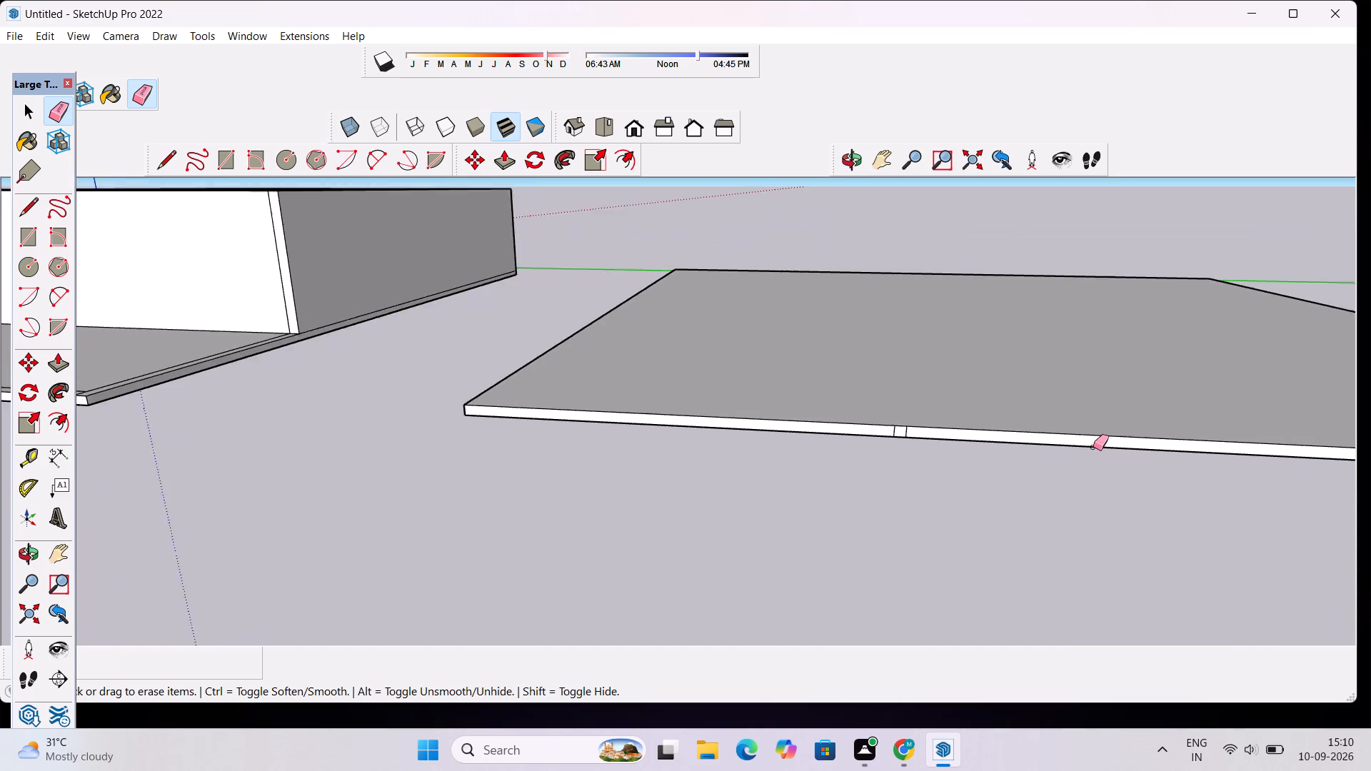
scroll(1093, 447, up, 3)
scroll(756, 427, up, 1)
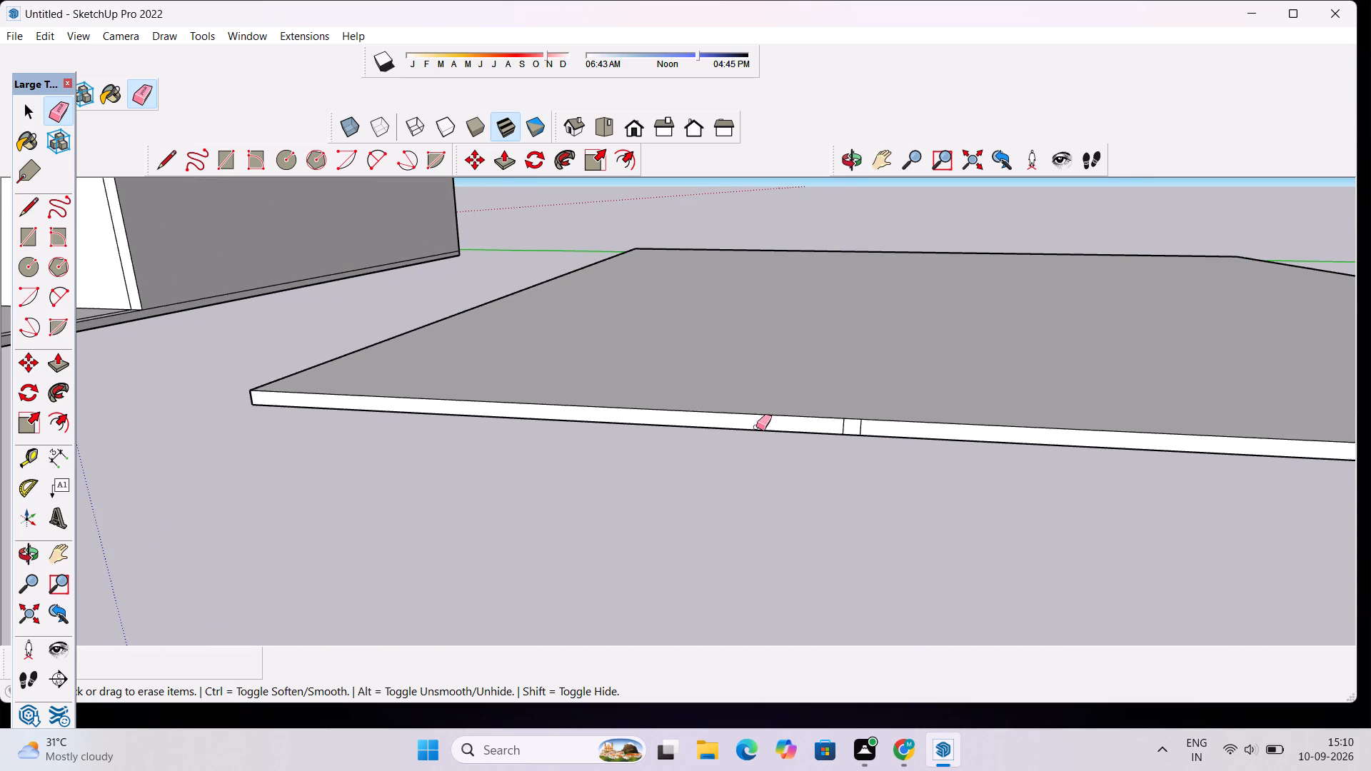
scroll(841, 436, up, 8)
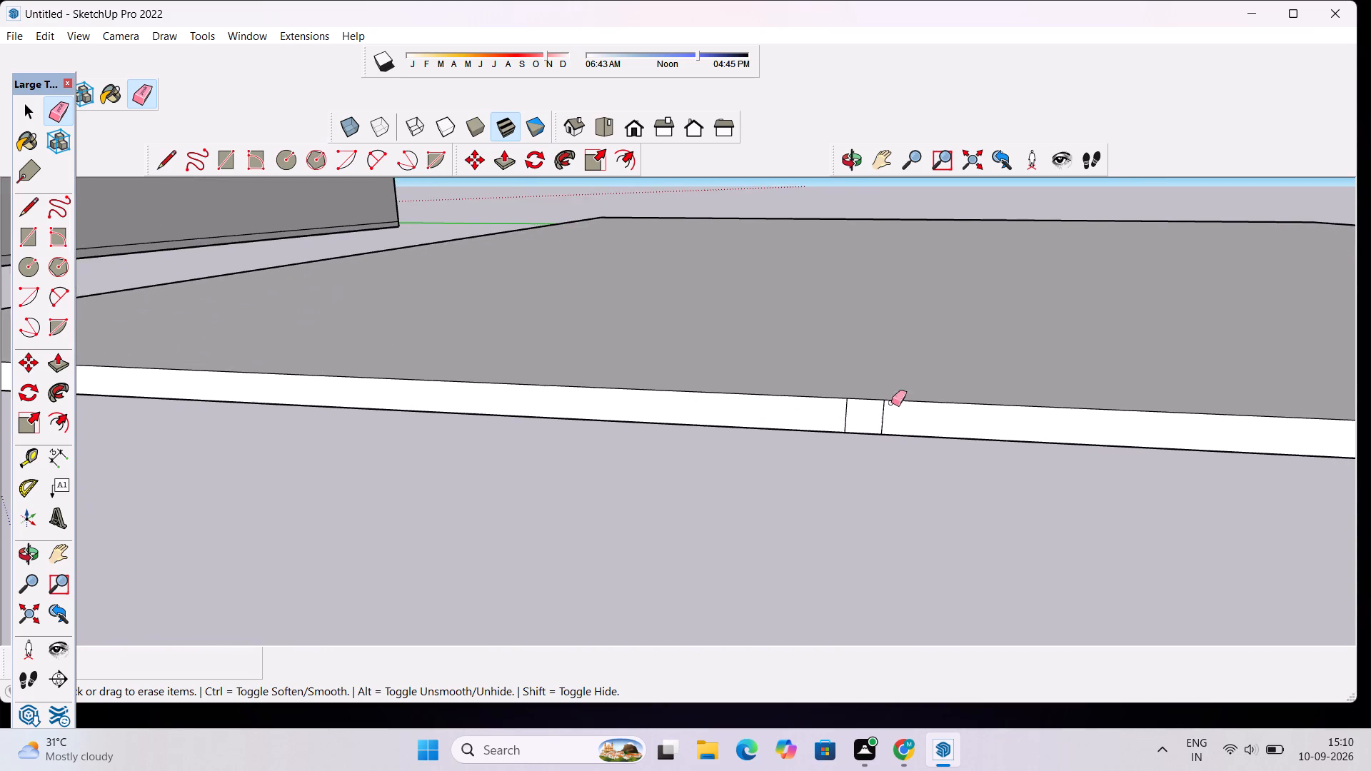
drag(910, 413, 808, 412)
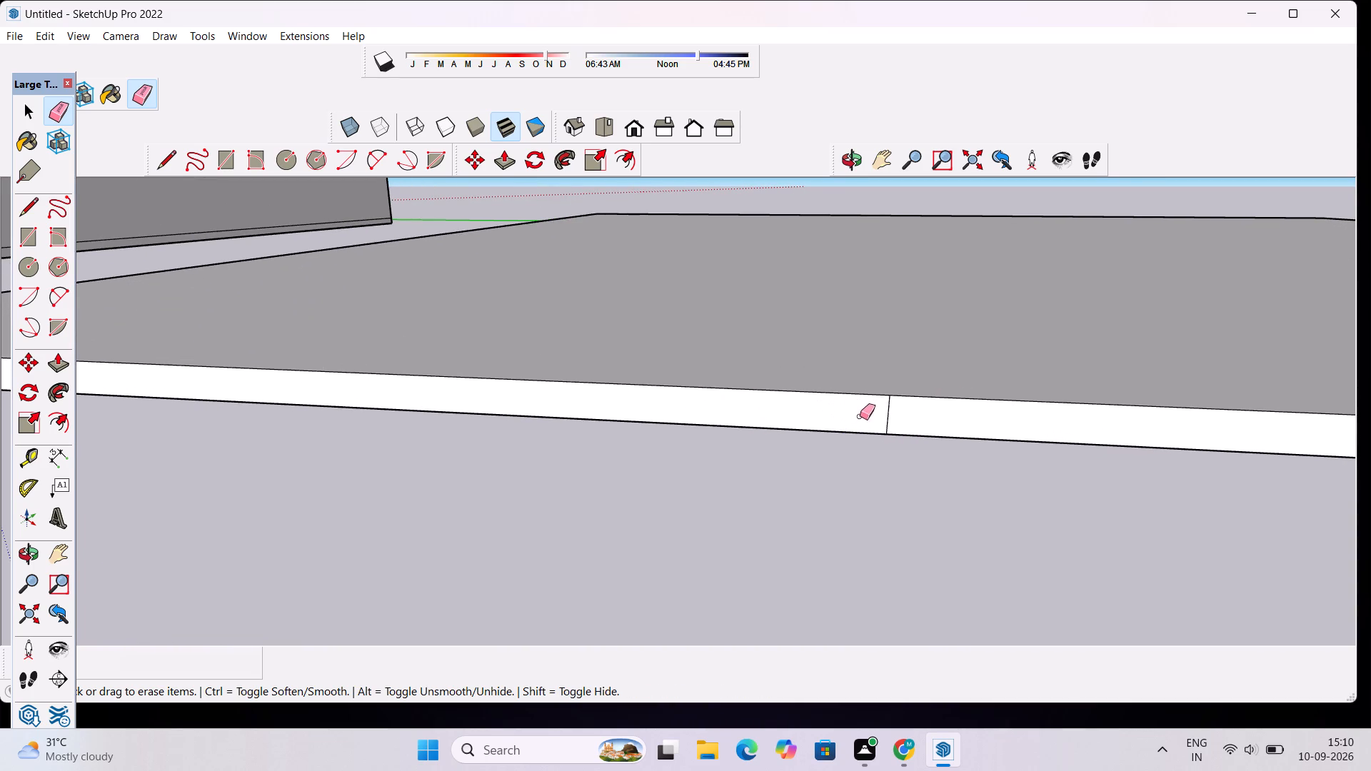
click(888, 410)
Erase the short vertical line beside the far corner of the new slab's same side face.
scroll(615, 401, down, 20)
scroll(615, 401, down, 2)
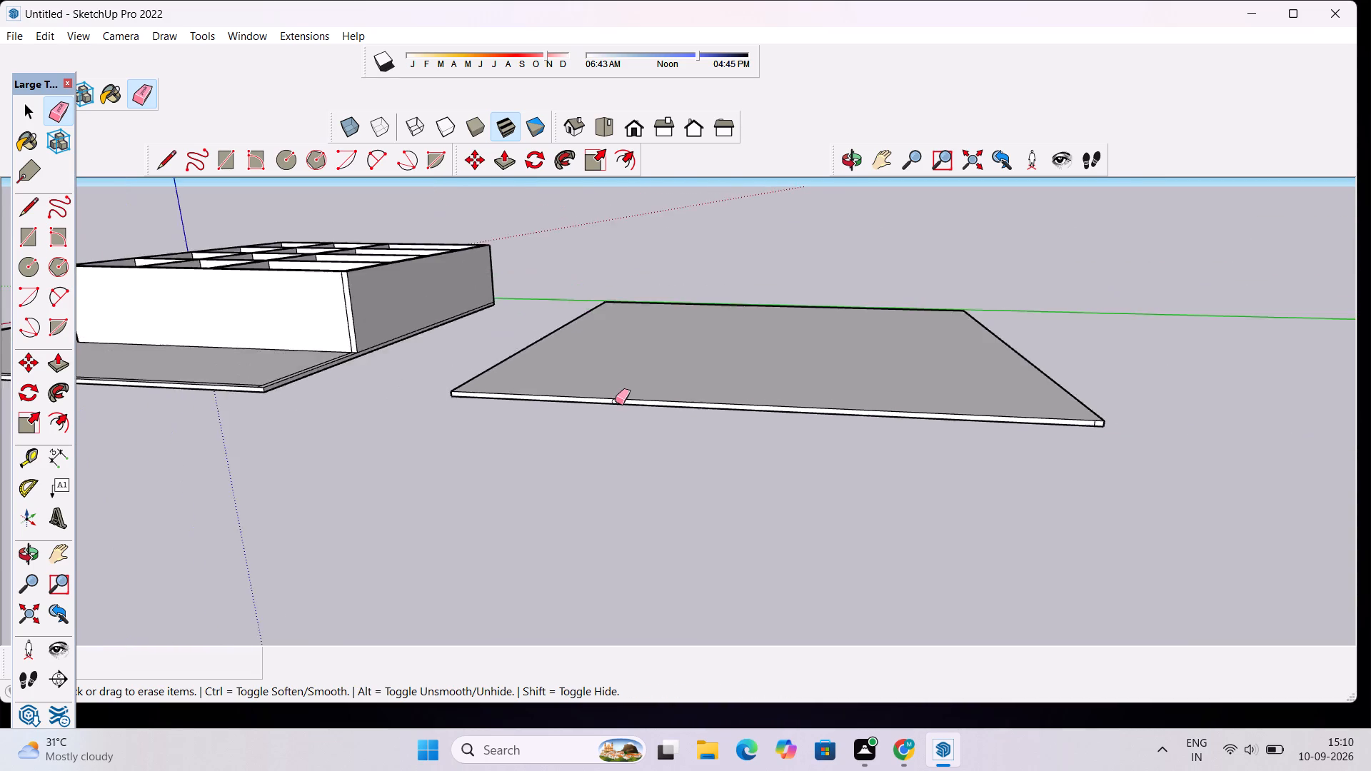
scroll(615, 401, down, 9)
scroll(860, 419, up, 6)
scroll(802, 410, up, 11)
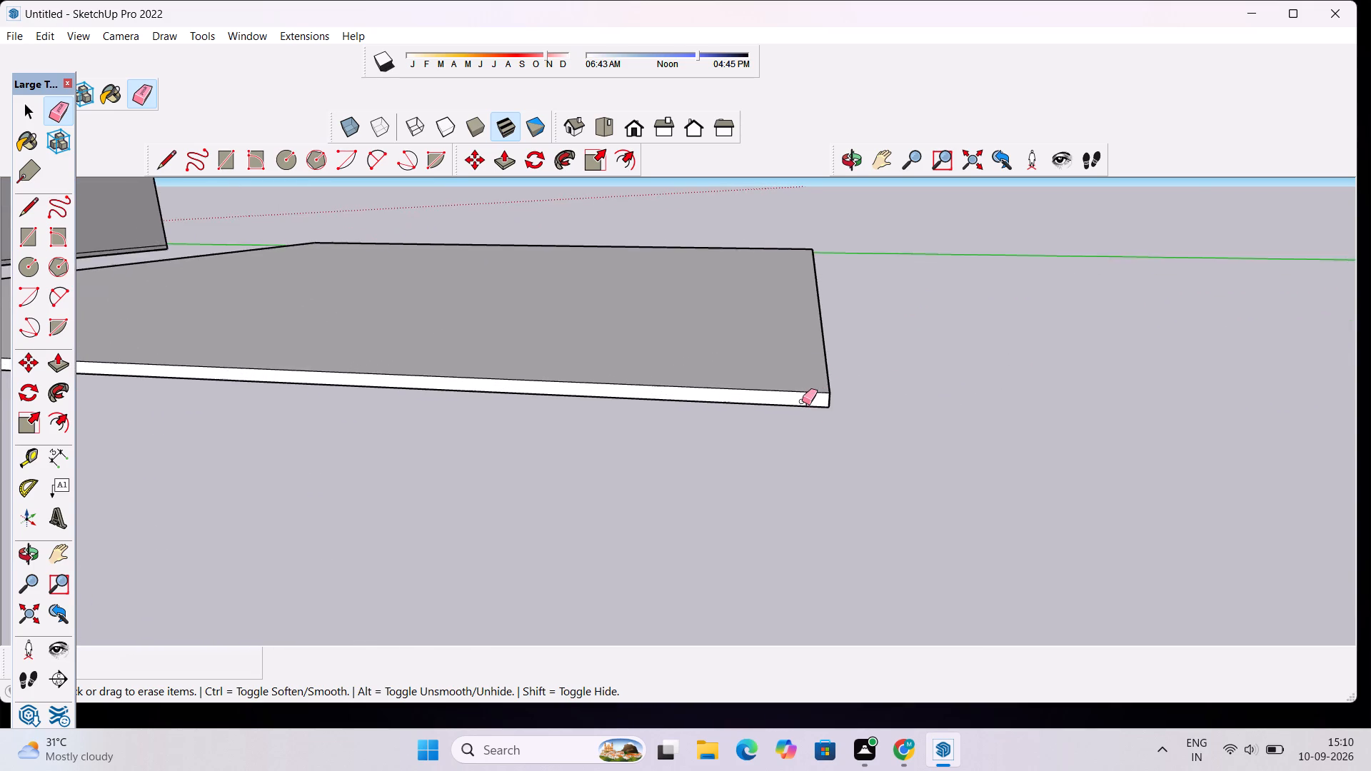
scroll(802, 401, up, 13)
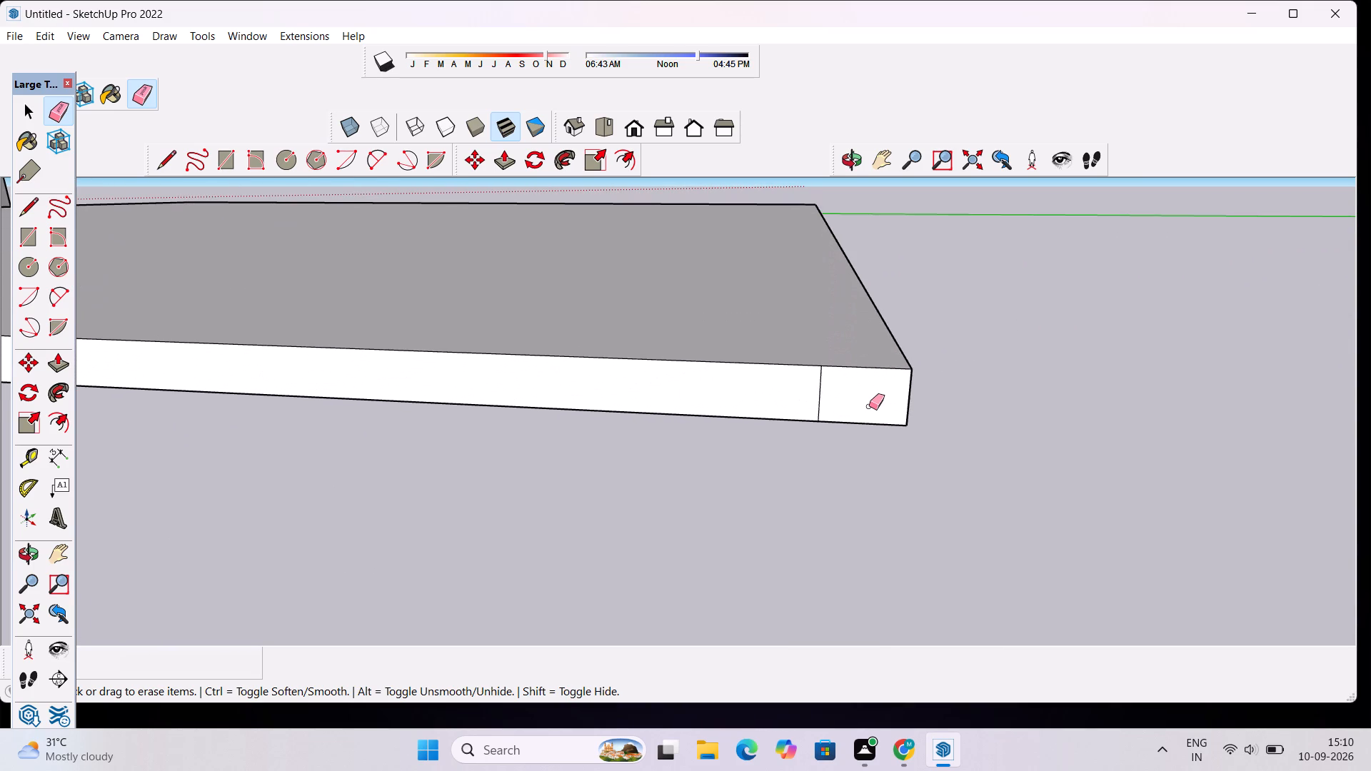
scroll(854, 396, up, 3)
drag(830, 386, 798, 392)
Erase the vertical dividing line on the new slab's side face that faces away from the building.
scroll(798, 384, down, 3)
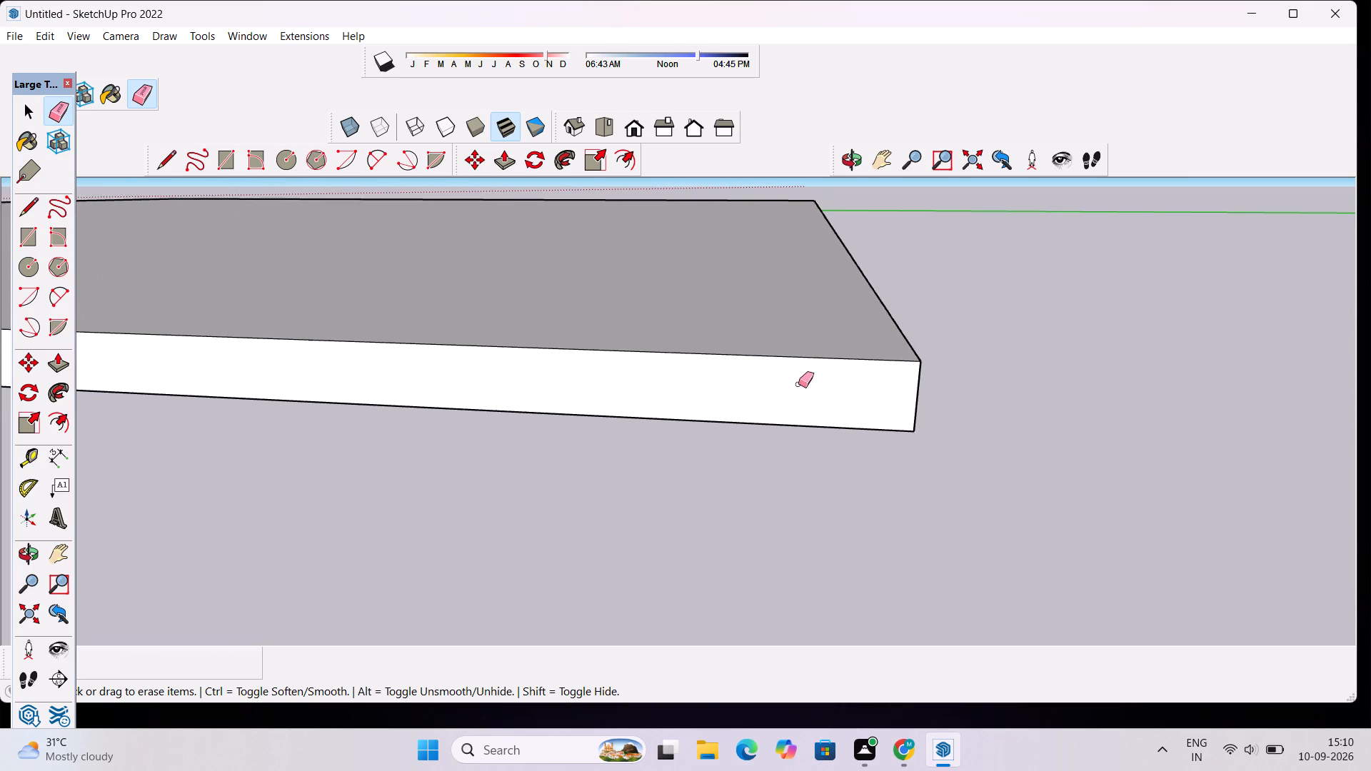
scroll(798, 384, down, 2)
click(850, 168)
drag(996, 463, 851, 463)
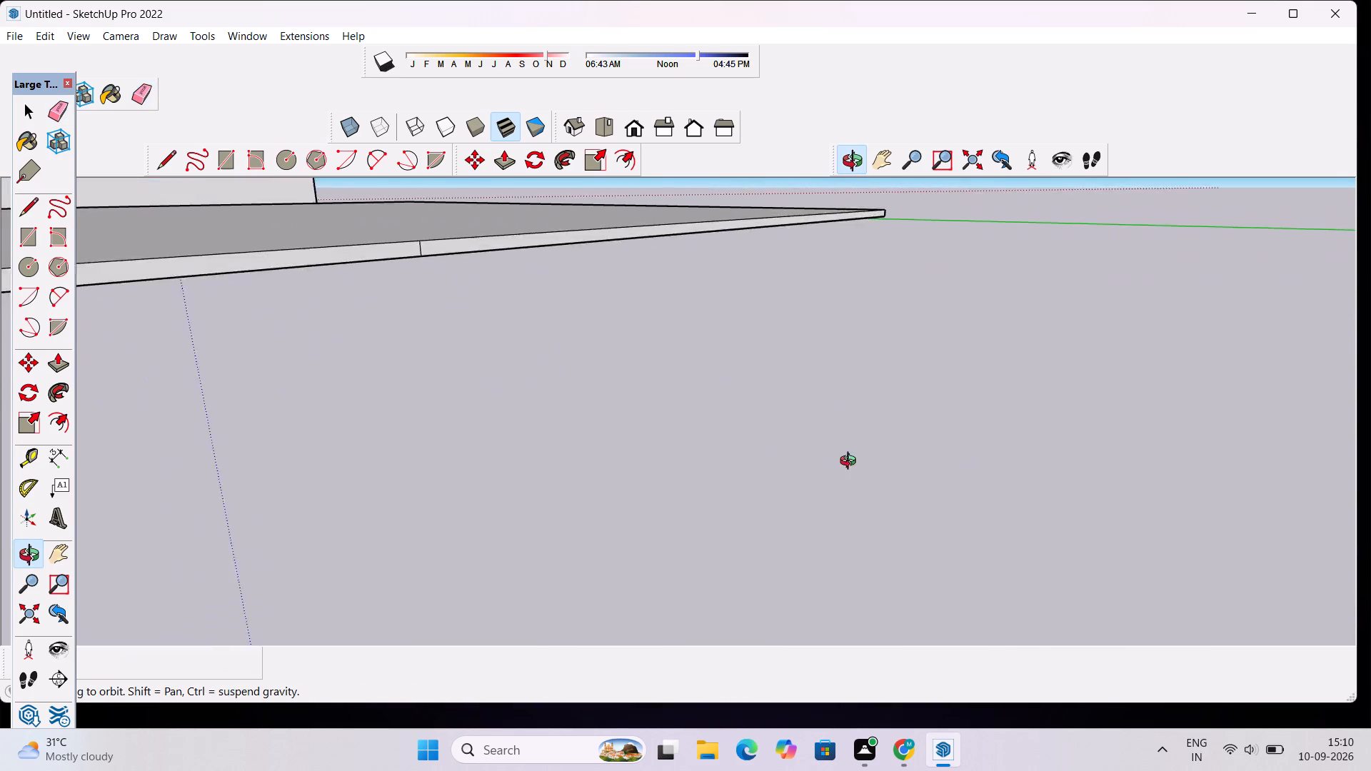
drag(851, 463, 759, 463)
scroll(756, 463, down, 6)
drag(978, 329, 662, 331)
scroll(558, 256, up, 6)
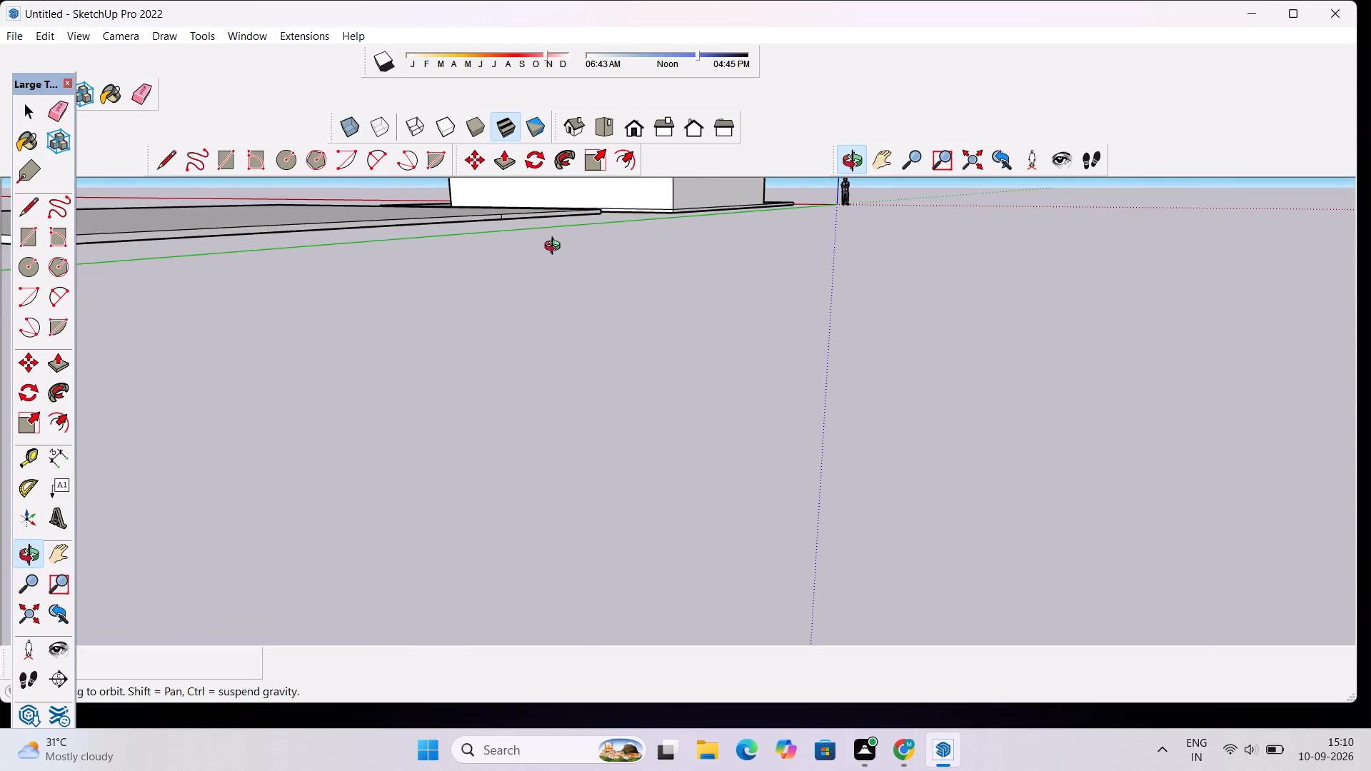
scroll(518, 208, up, 16)
scroll(493, 233, down, 1)
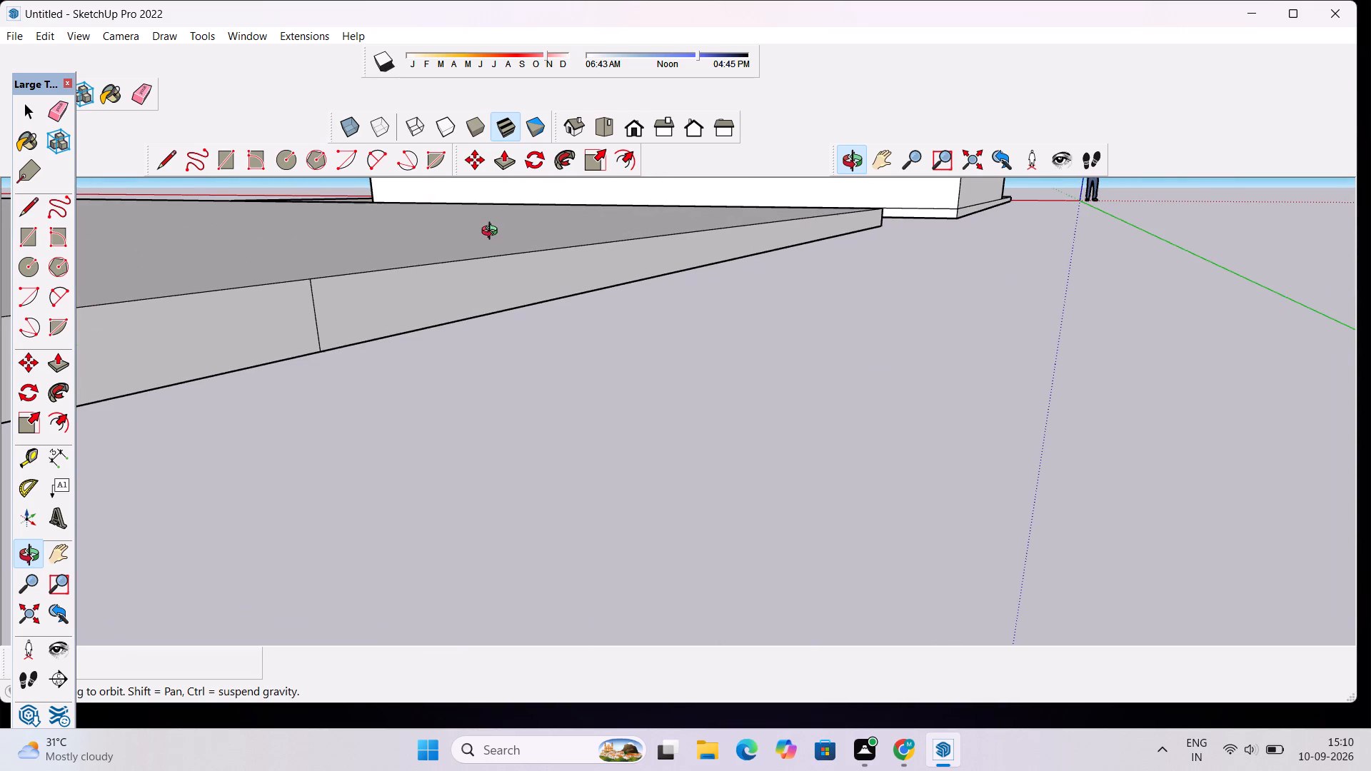
key(e)
drag(343, 298, 304, 316)
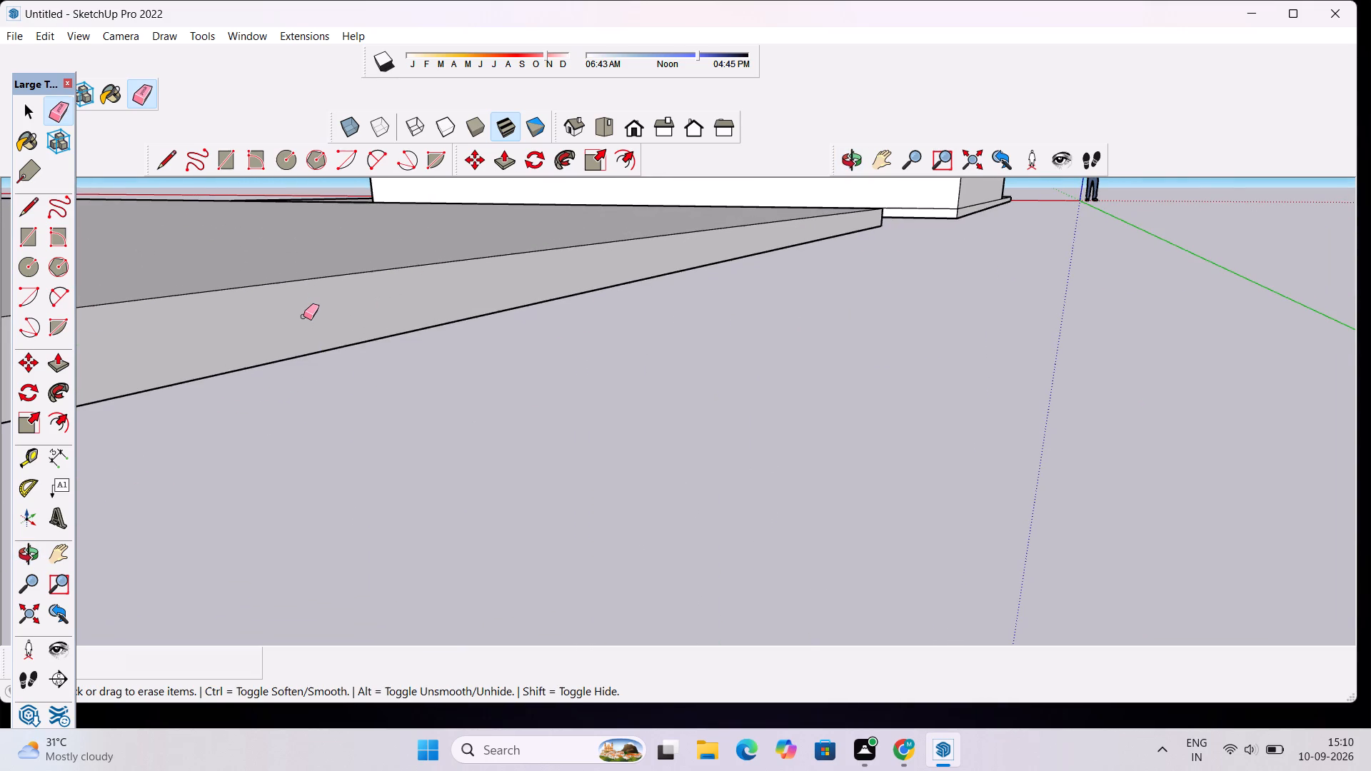
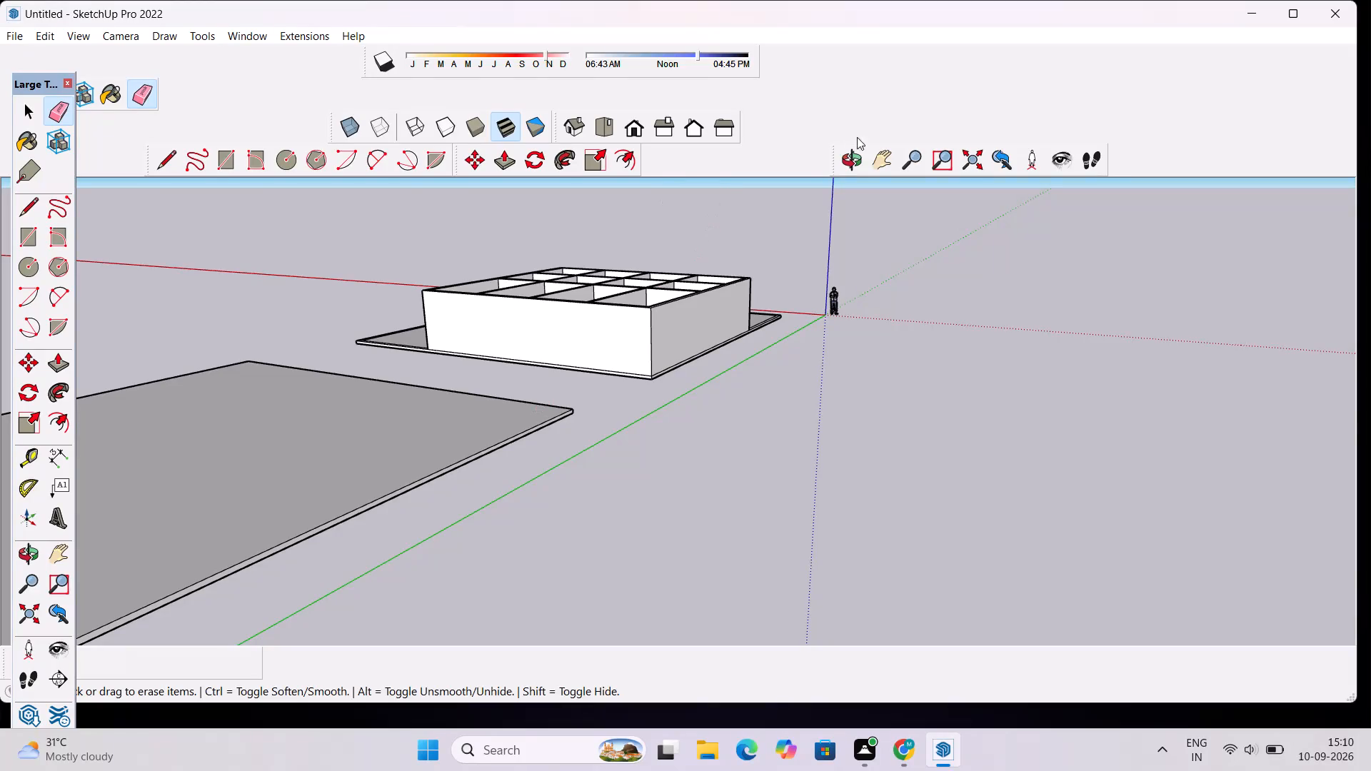
Select all connected faces and edges of the separate slab beside the building and make them a group.
click(858, 161)
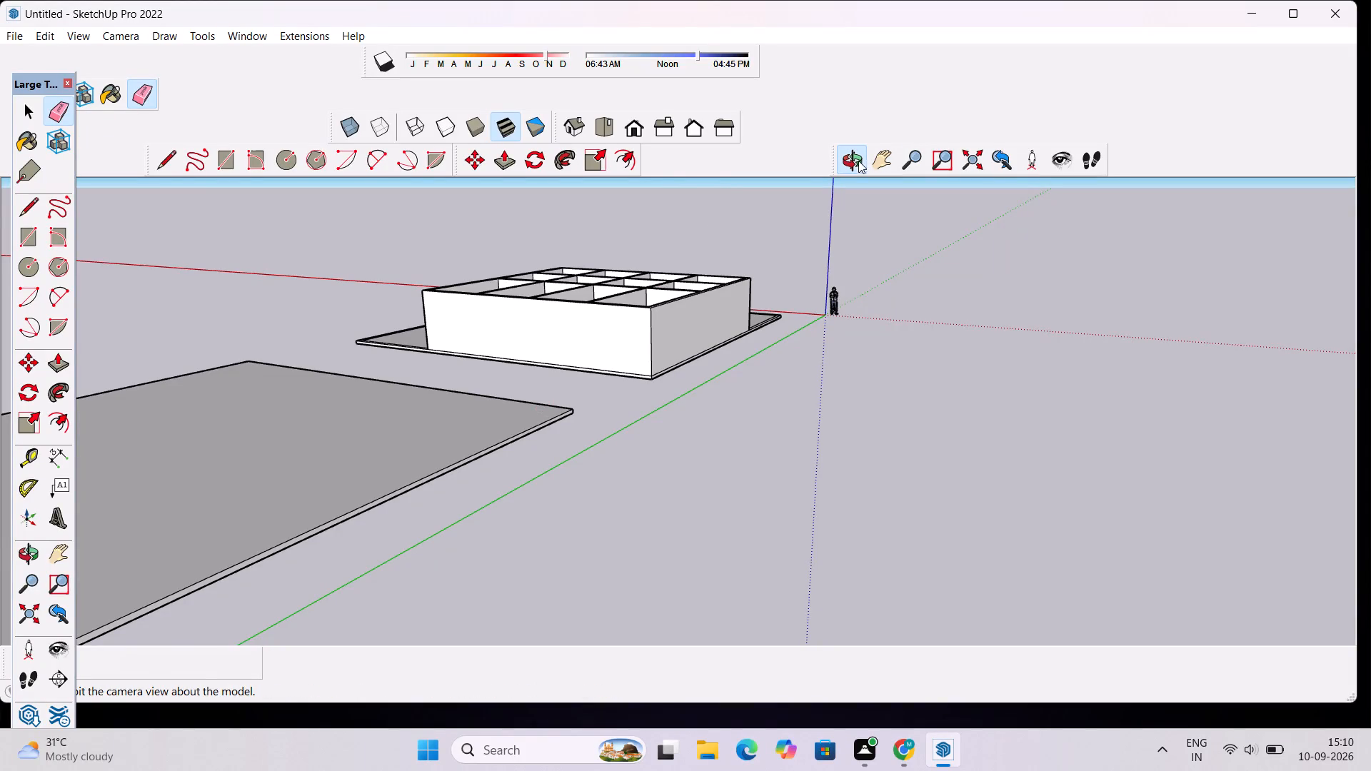
drag(591, 327, 874, 292)
scroll(510, 440, down, 6)
drag(279, 408, 483, 421)
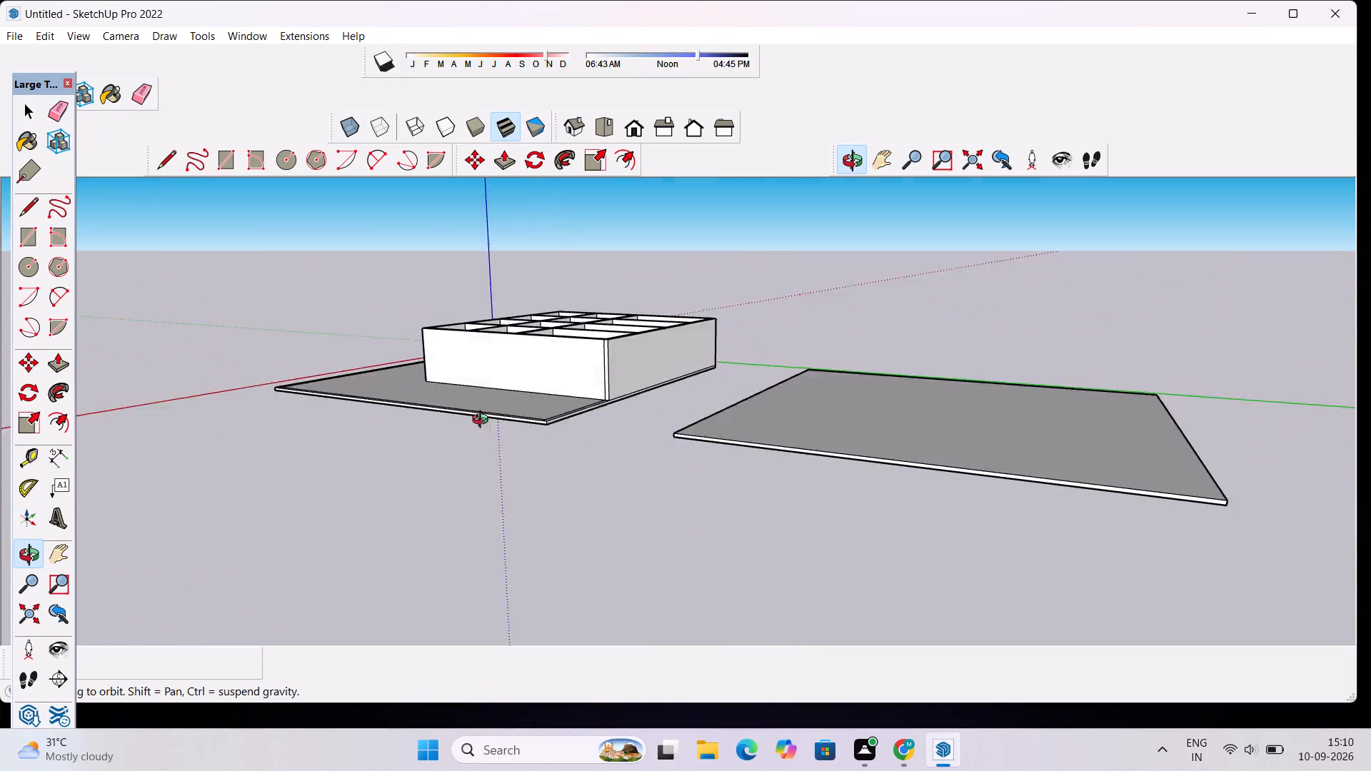
drag(483, 421, 675, 572)
scroll(893, 369, down, 5)
drag(1118, 441, 983, 392)
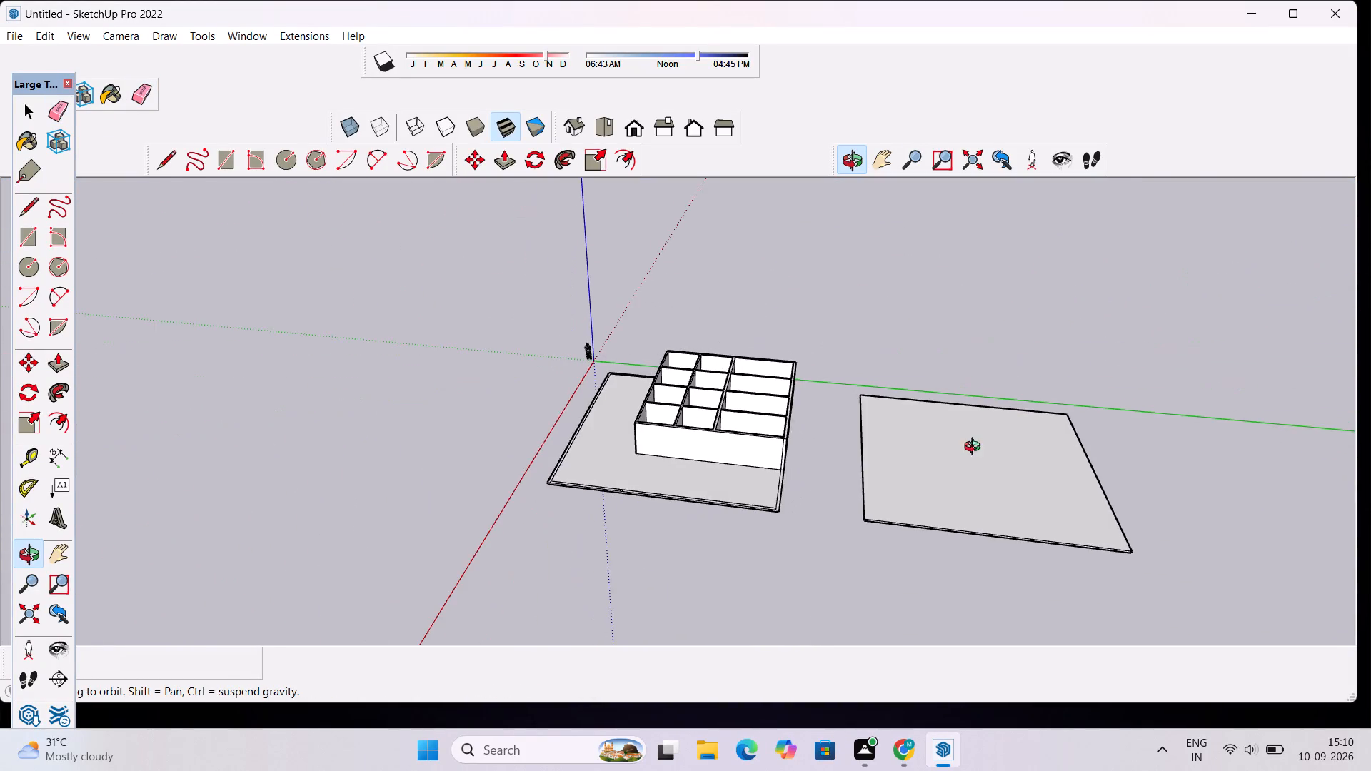
scroll(856, 468, down, 6)
drag(500, 468, 606, 473)
scroll(754, 451, down, 2)
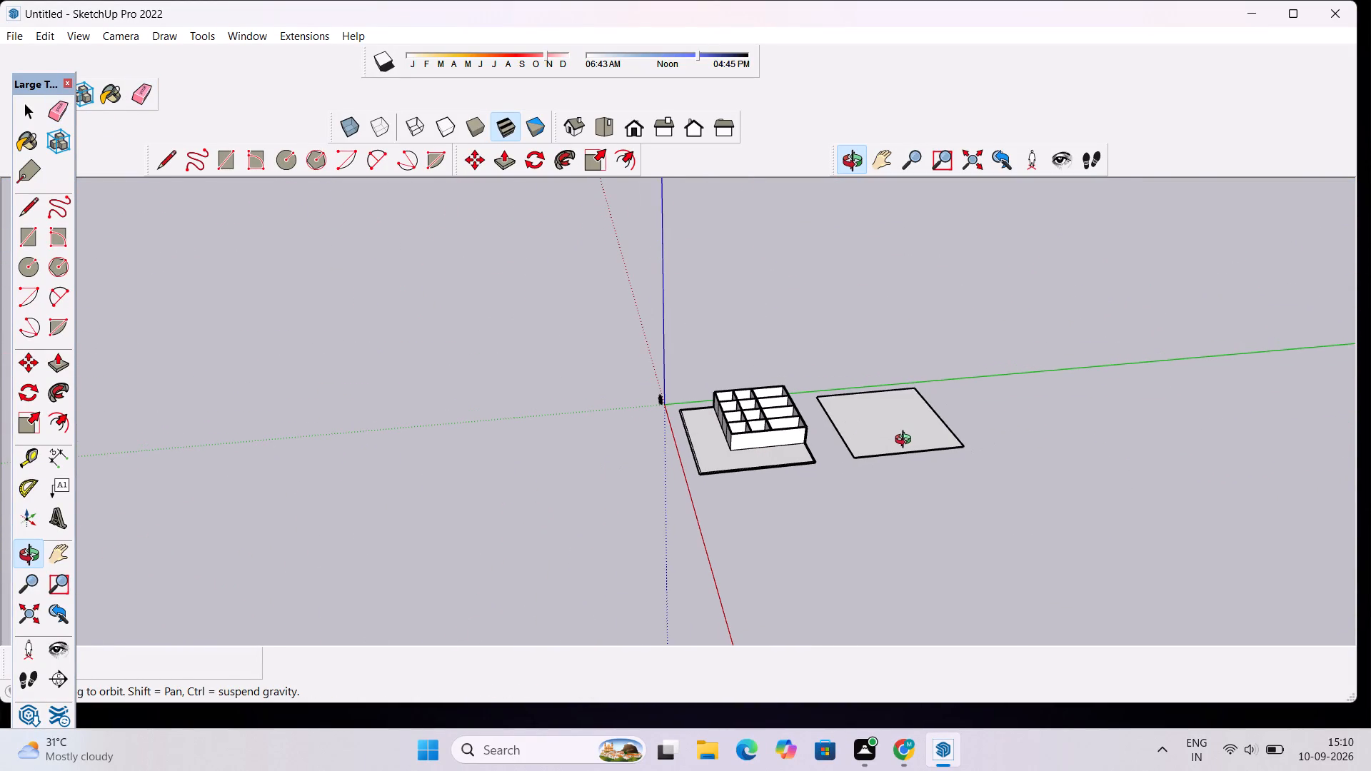
ctrl+drag(908, 441, 866, 441)
shift+drag(866, 439, 498, 438)
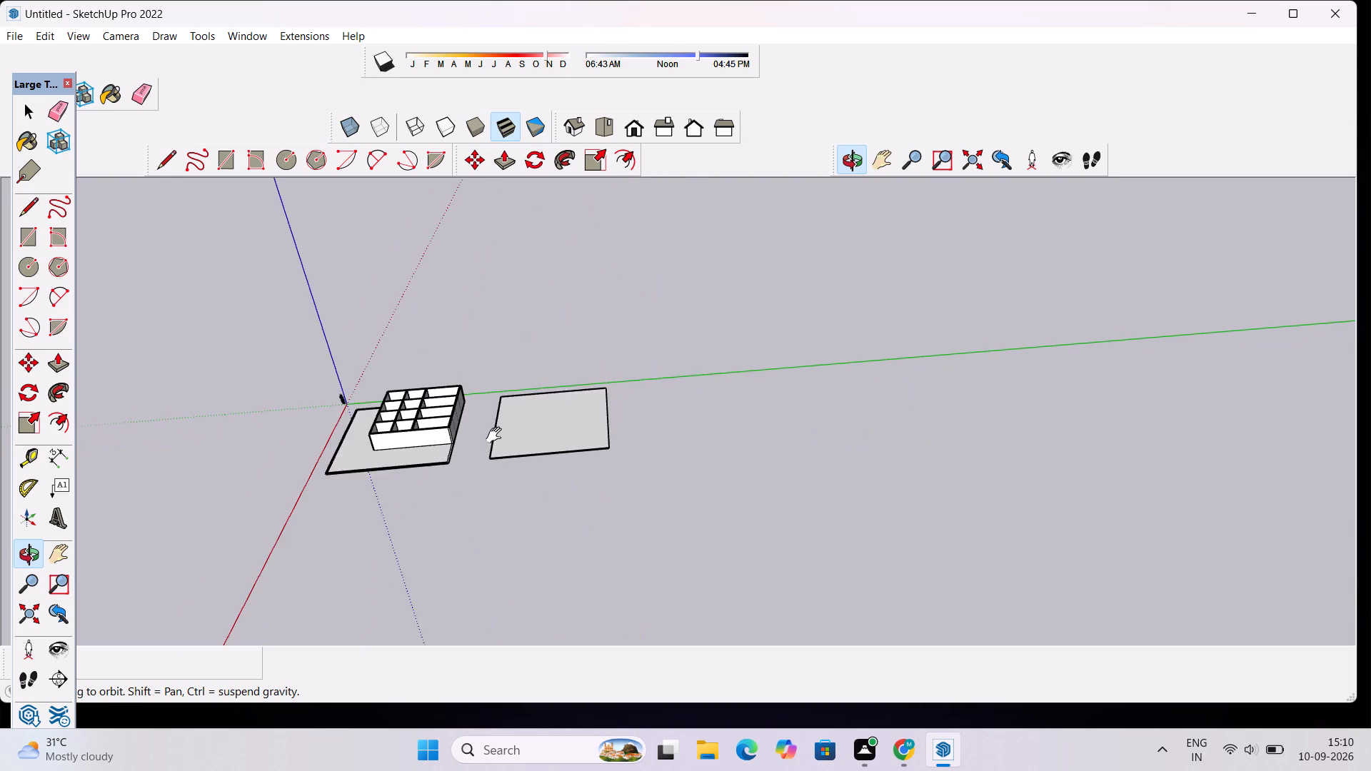
shift+scroll(497, 435, up, 10)
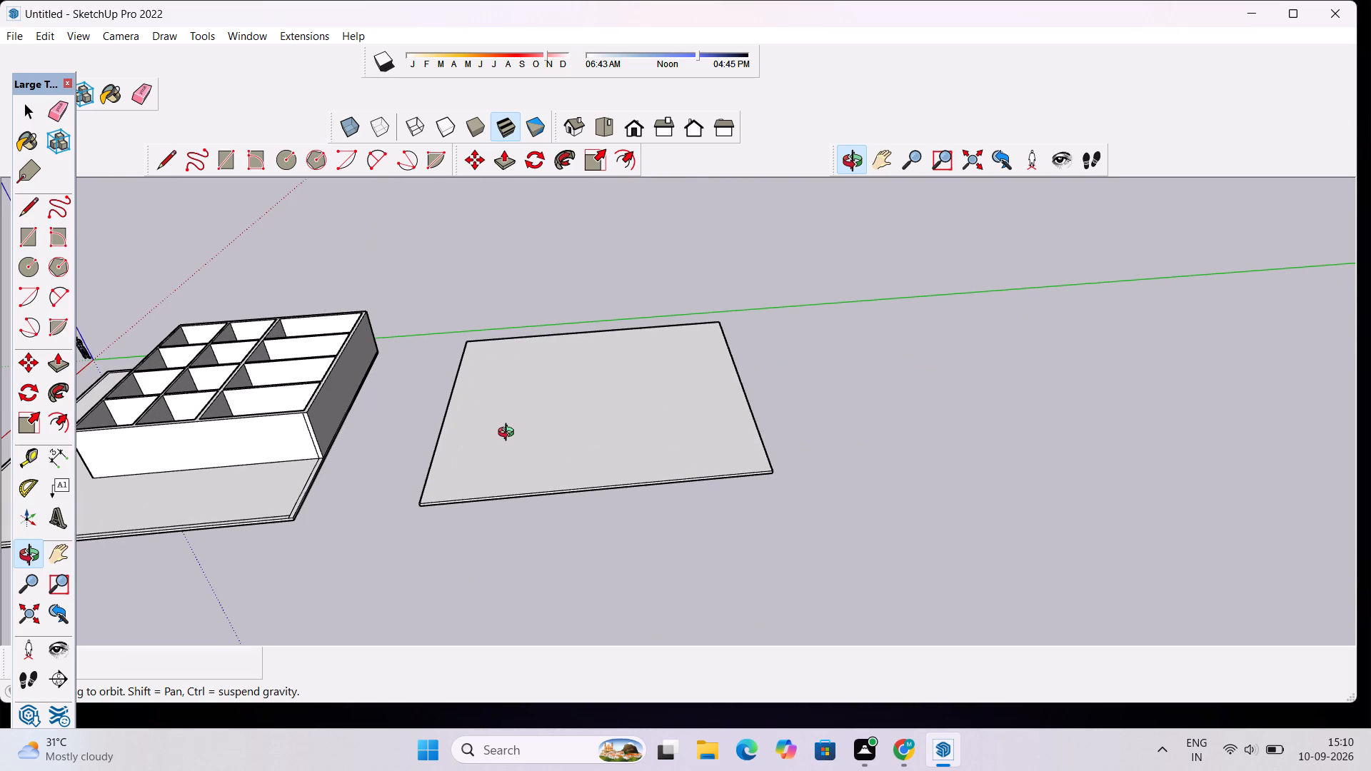
scroll(494, 437, up, 3)
drag(495, 419, 509, 402)
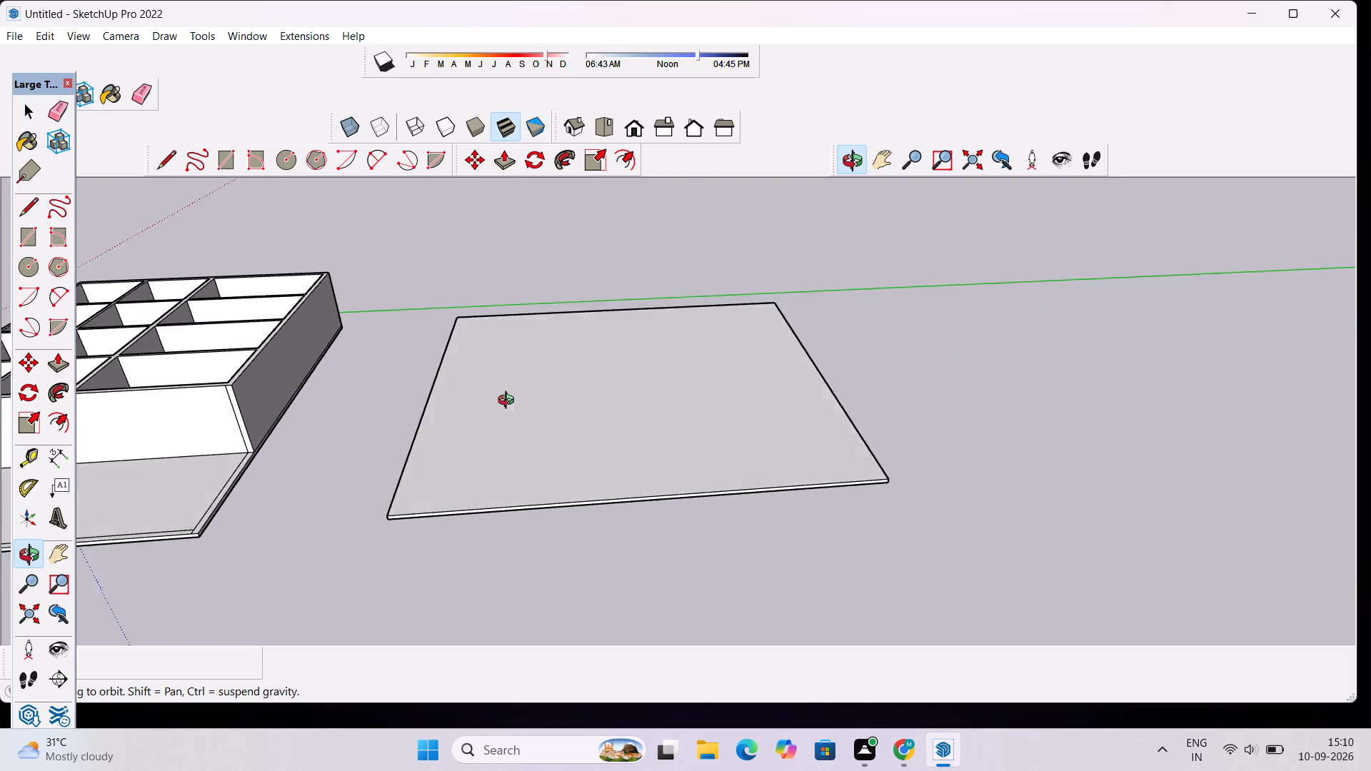
drag(509, 402, 532, 390)
scroll(541, 408, up, 3)
drag(490, 429, 511, 394)
drag(743, 455, 674, 575)
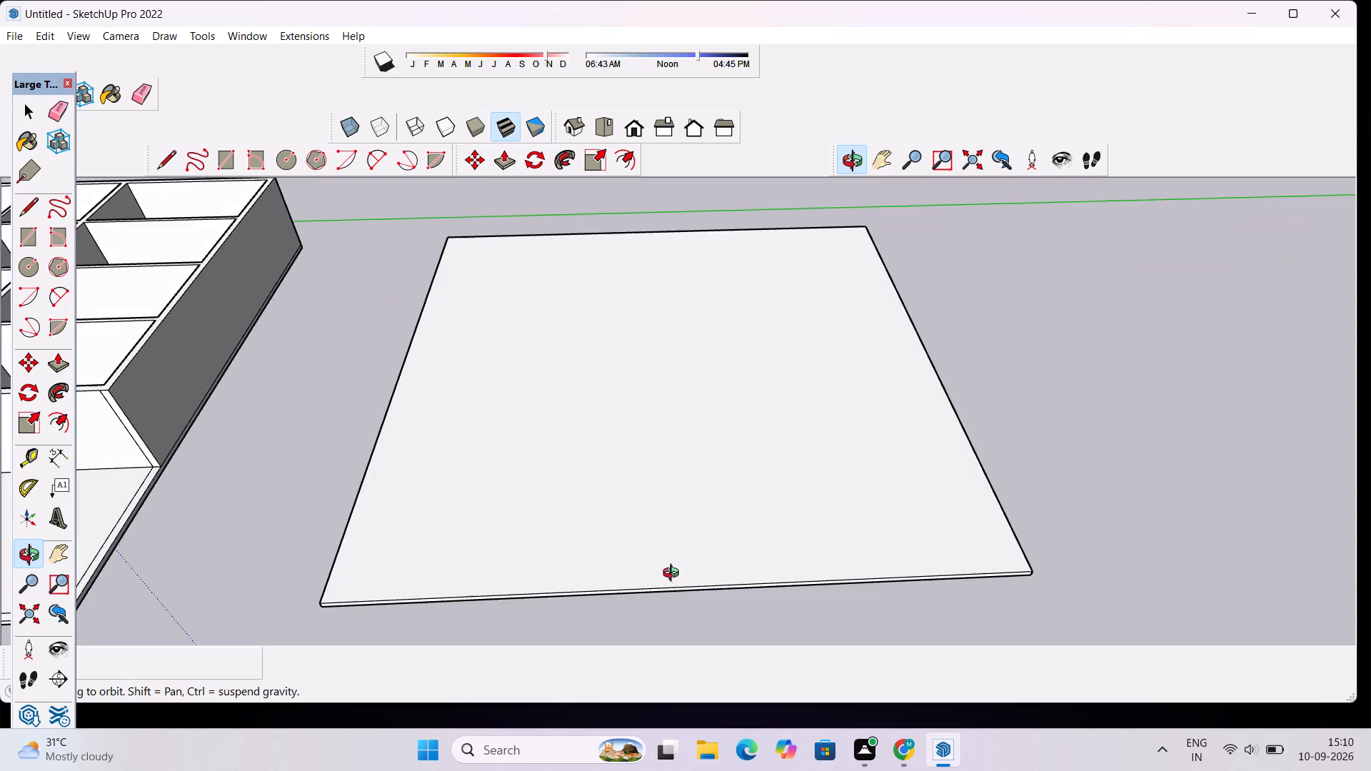
drag(674, 575, 676, 576)
scroll(648, 490, down, 5)
key(space)
triple_click(648, 490)
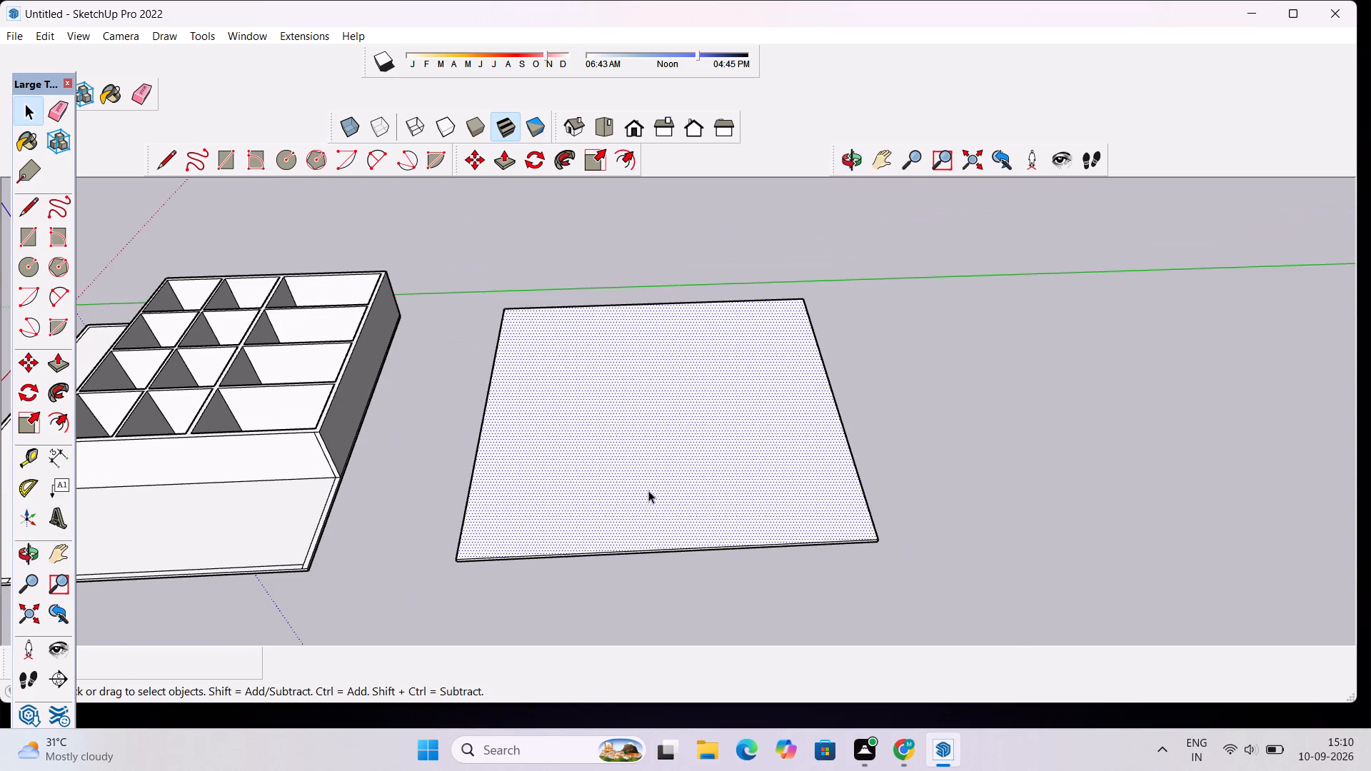
right_click(648, 490)
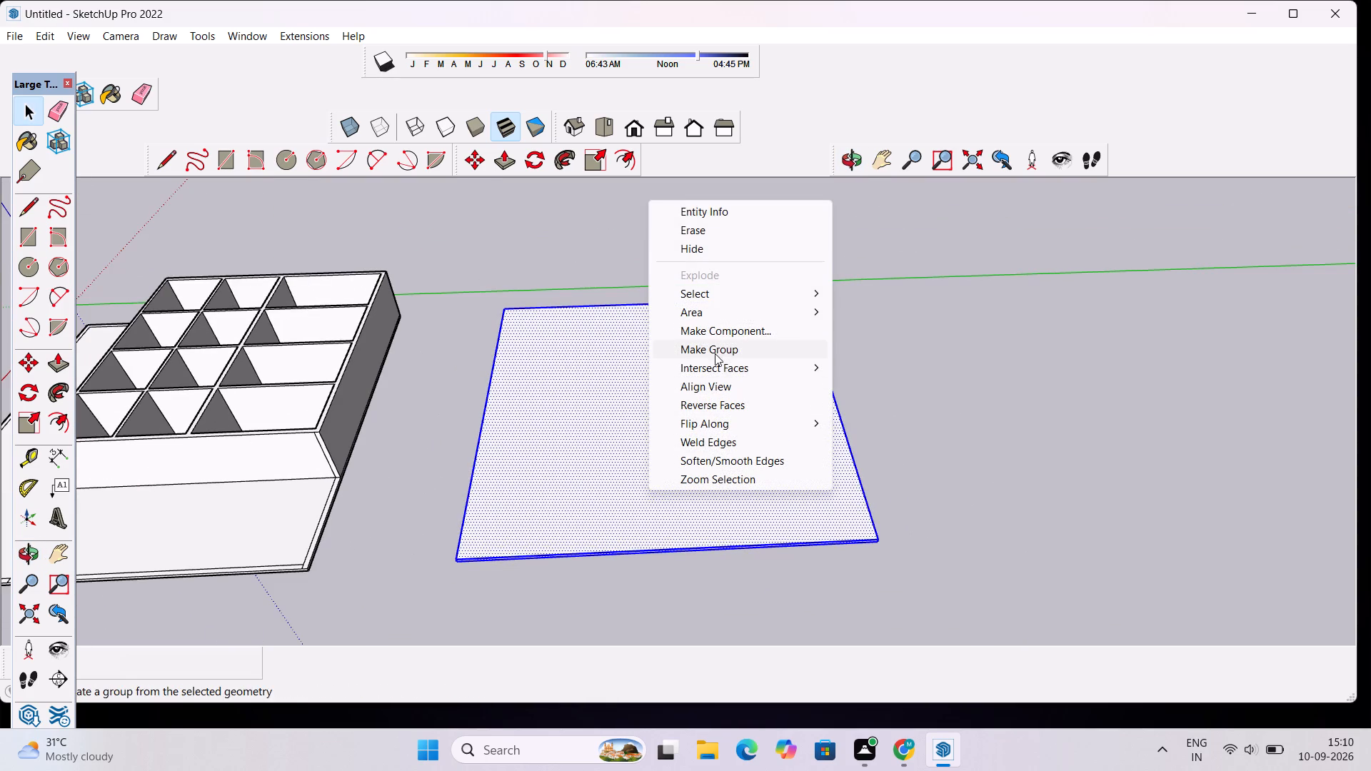
click(715, 353)
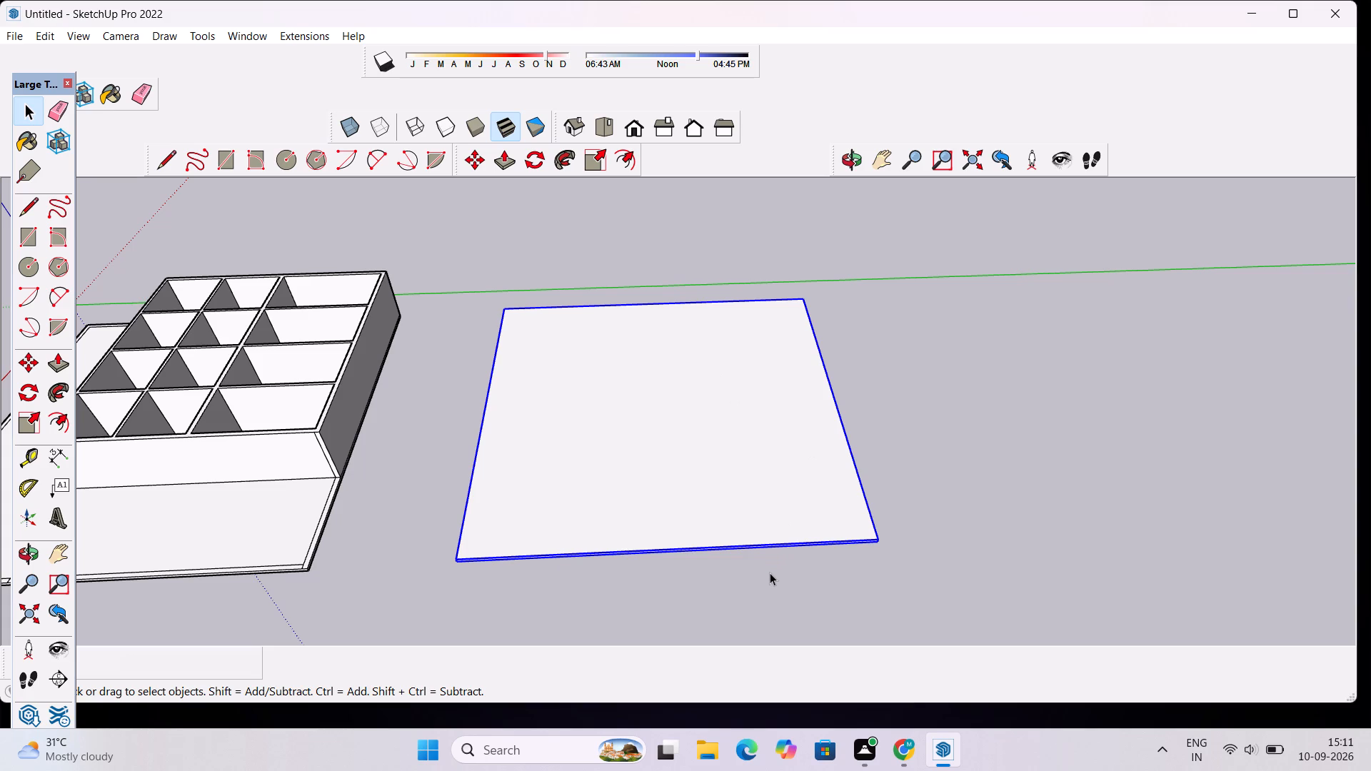
click(769, 530)
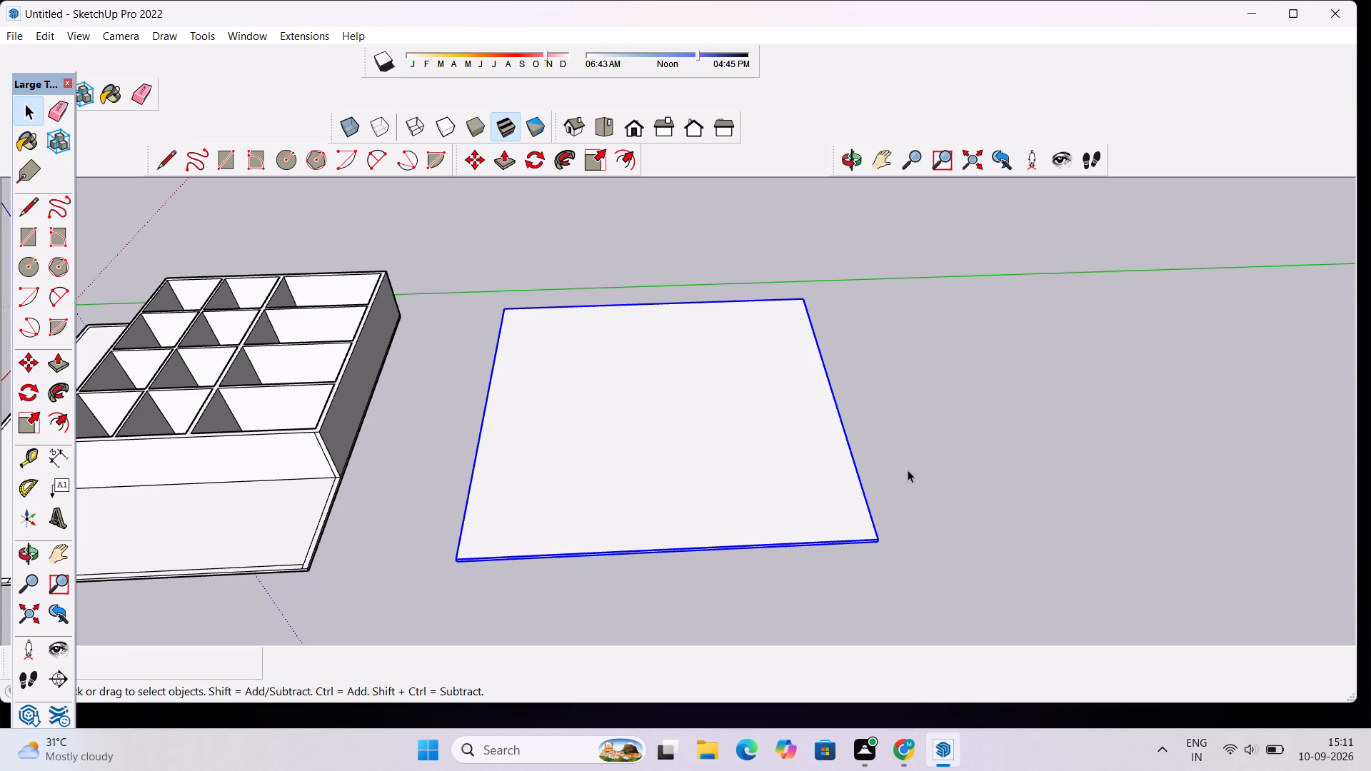
click(908, 470)
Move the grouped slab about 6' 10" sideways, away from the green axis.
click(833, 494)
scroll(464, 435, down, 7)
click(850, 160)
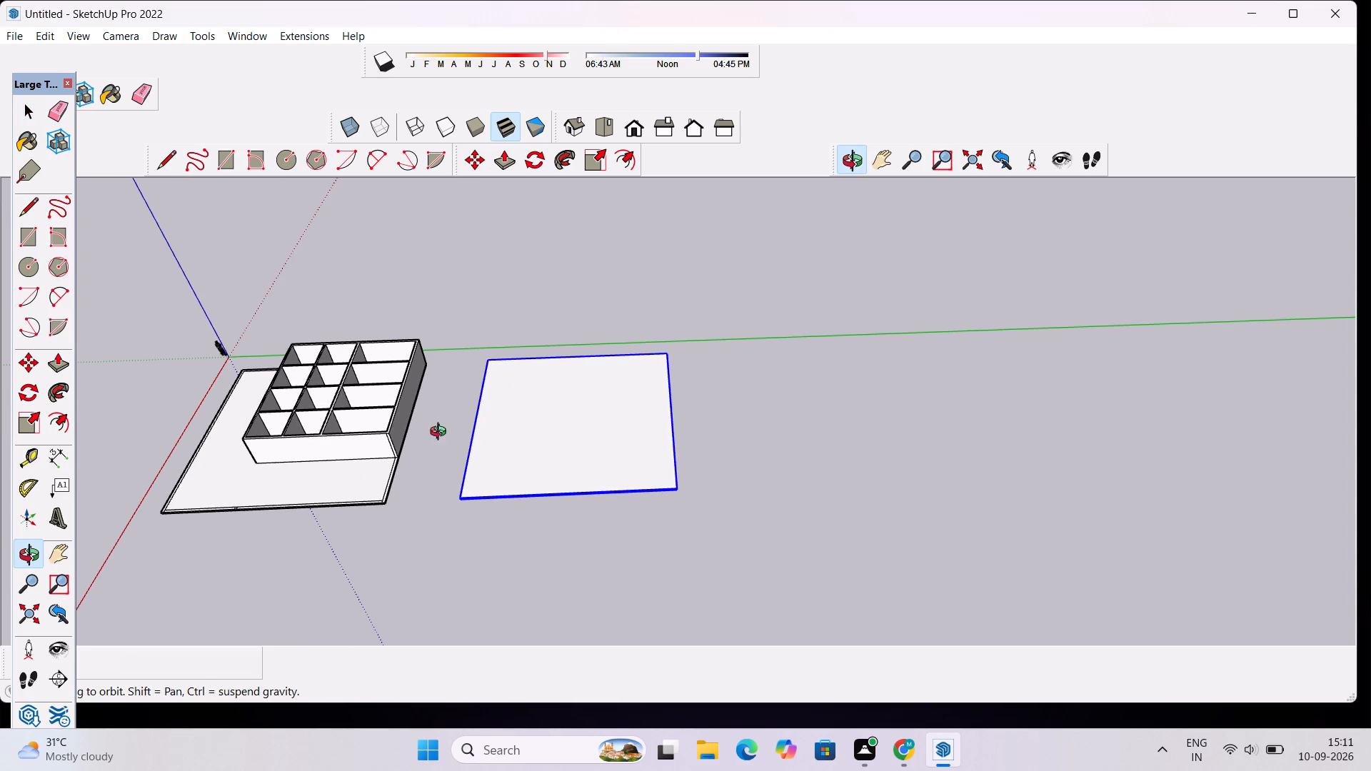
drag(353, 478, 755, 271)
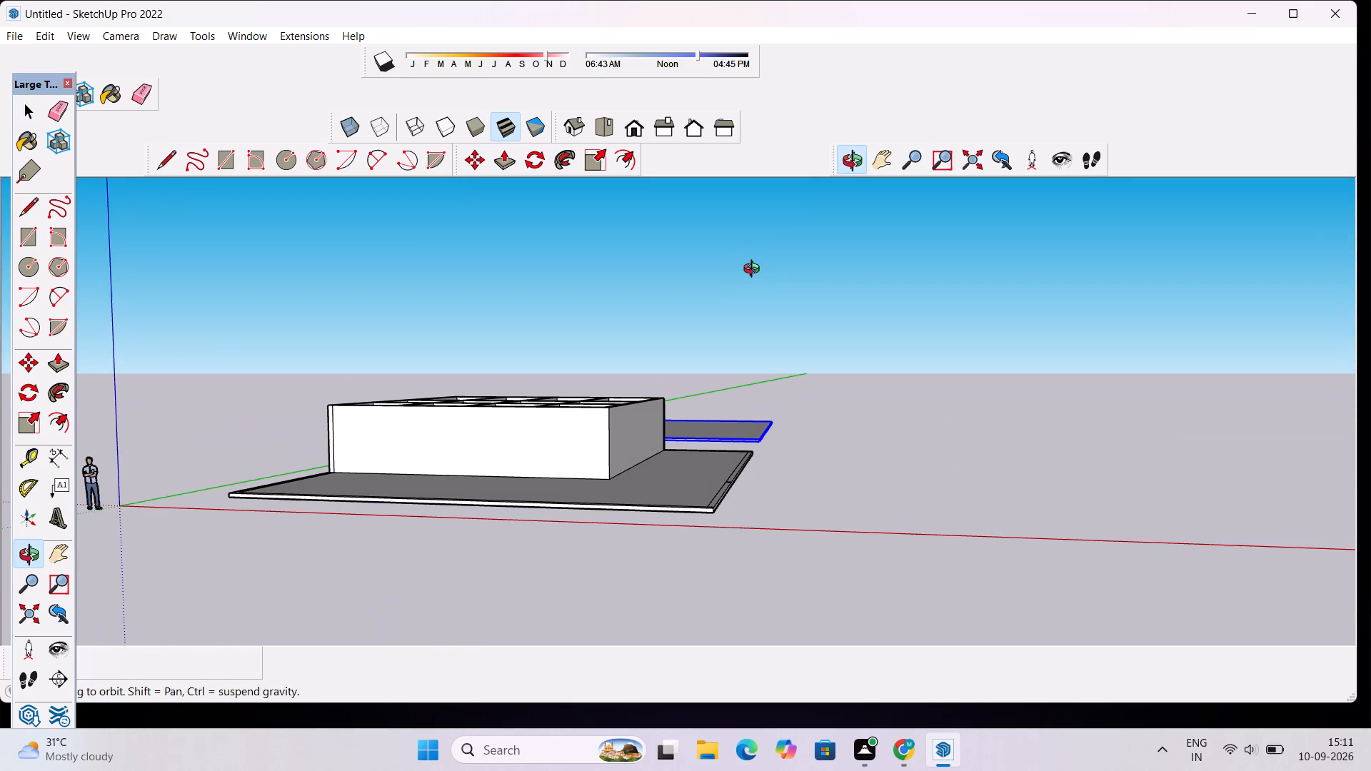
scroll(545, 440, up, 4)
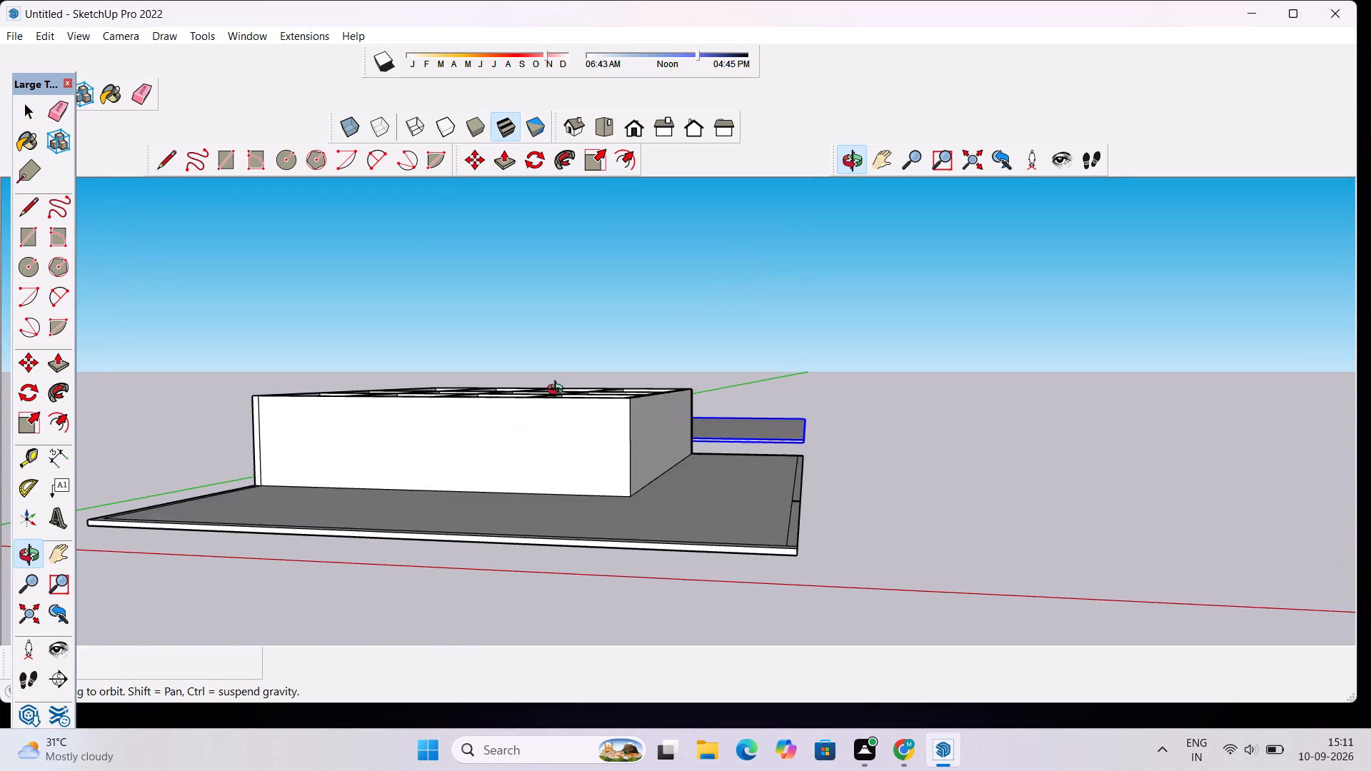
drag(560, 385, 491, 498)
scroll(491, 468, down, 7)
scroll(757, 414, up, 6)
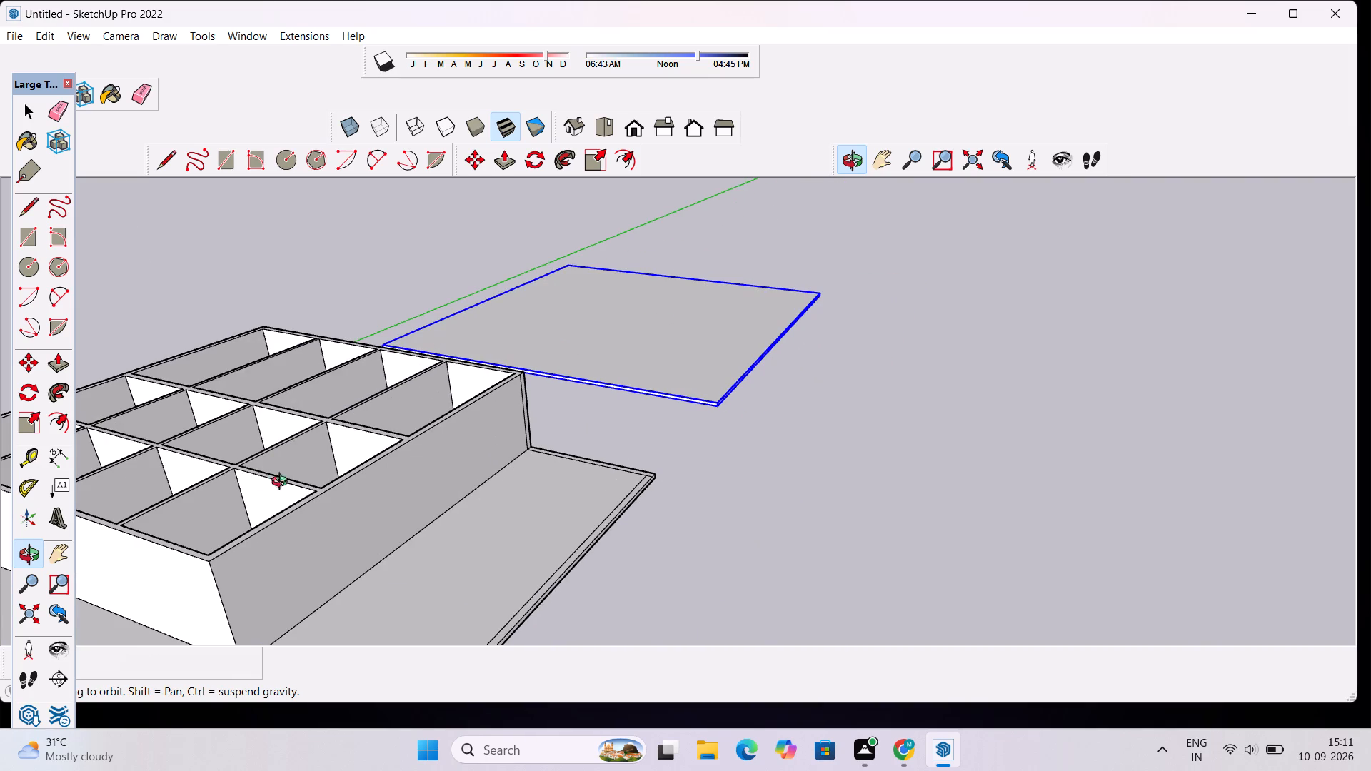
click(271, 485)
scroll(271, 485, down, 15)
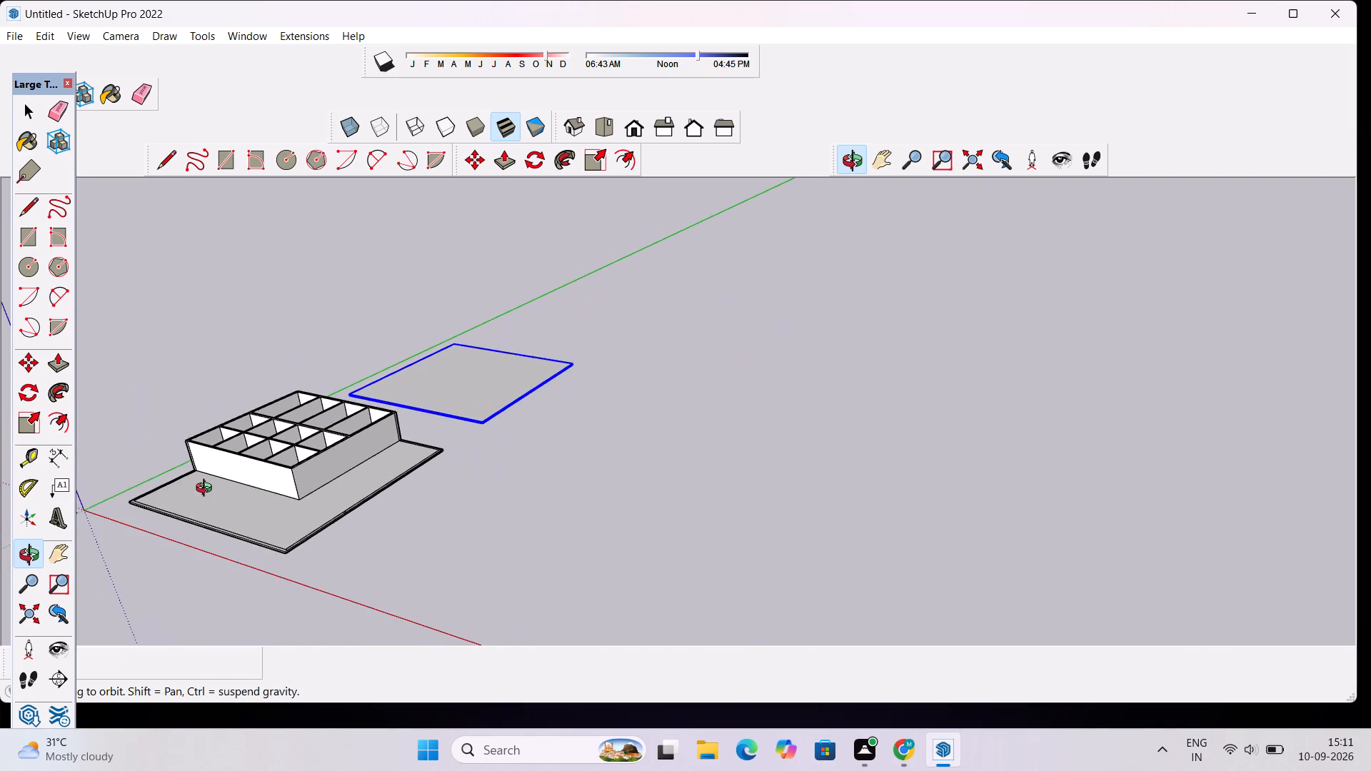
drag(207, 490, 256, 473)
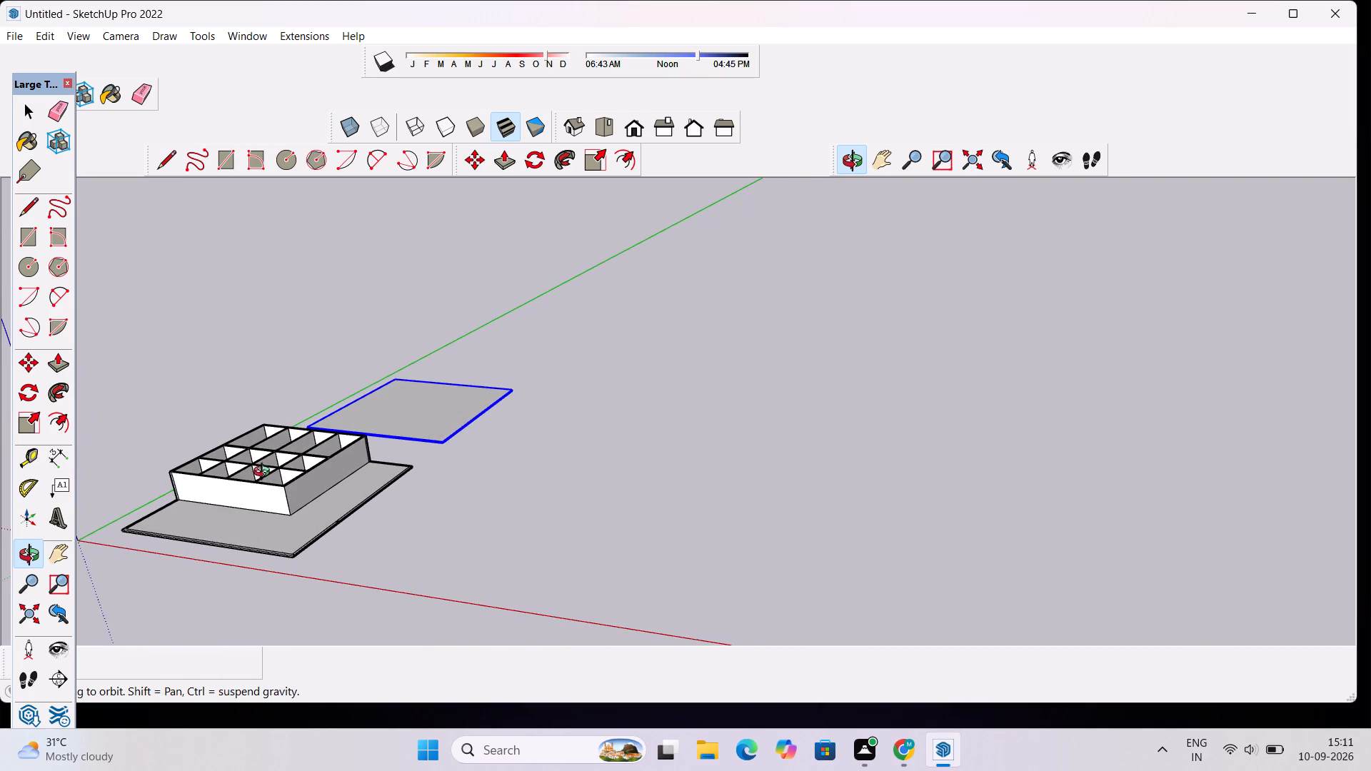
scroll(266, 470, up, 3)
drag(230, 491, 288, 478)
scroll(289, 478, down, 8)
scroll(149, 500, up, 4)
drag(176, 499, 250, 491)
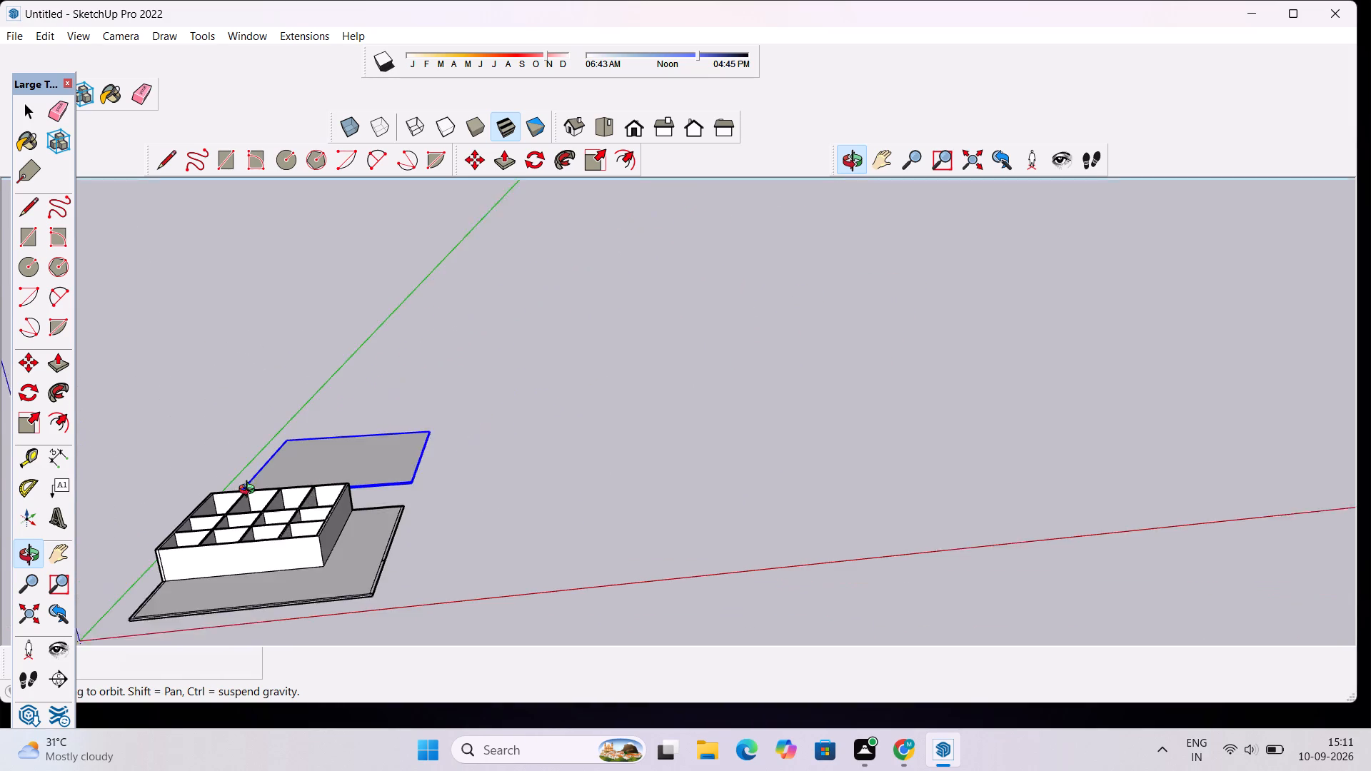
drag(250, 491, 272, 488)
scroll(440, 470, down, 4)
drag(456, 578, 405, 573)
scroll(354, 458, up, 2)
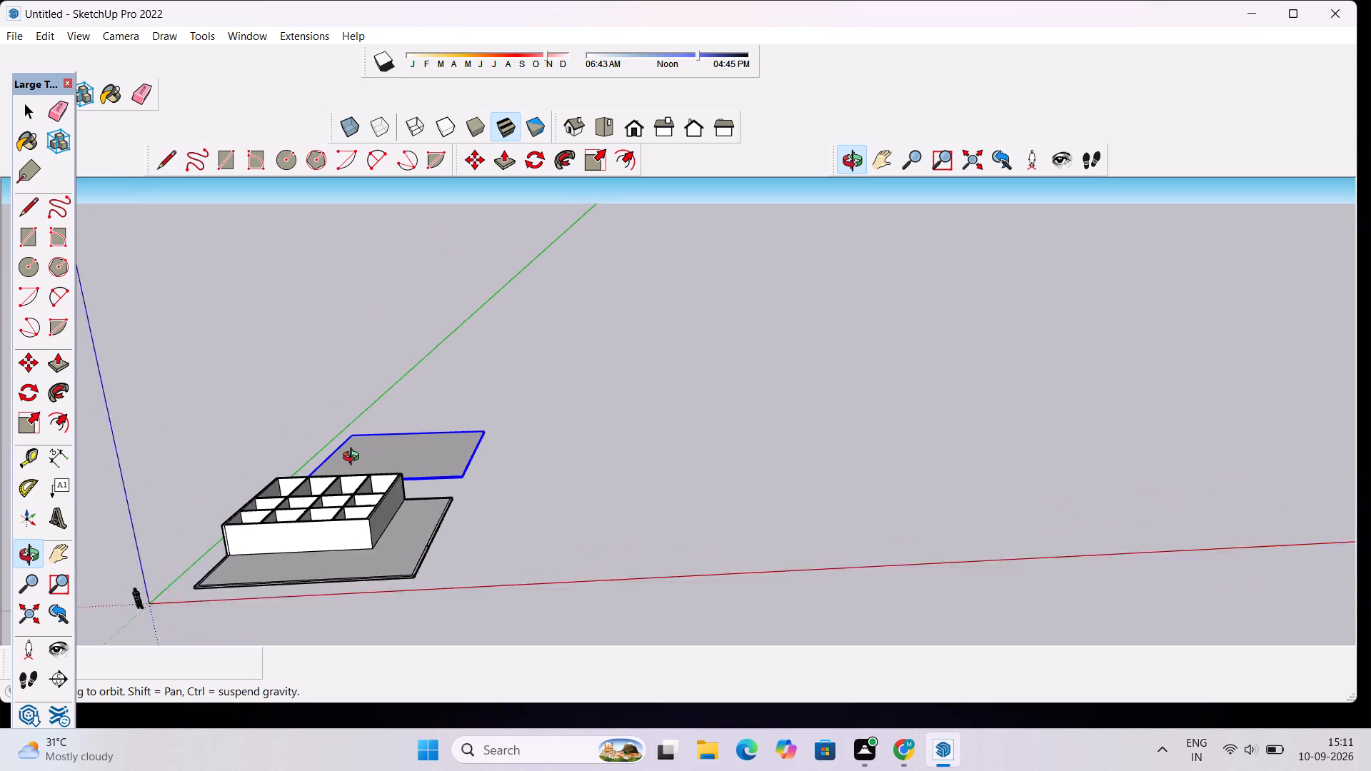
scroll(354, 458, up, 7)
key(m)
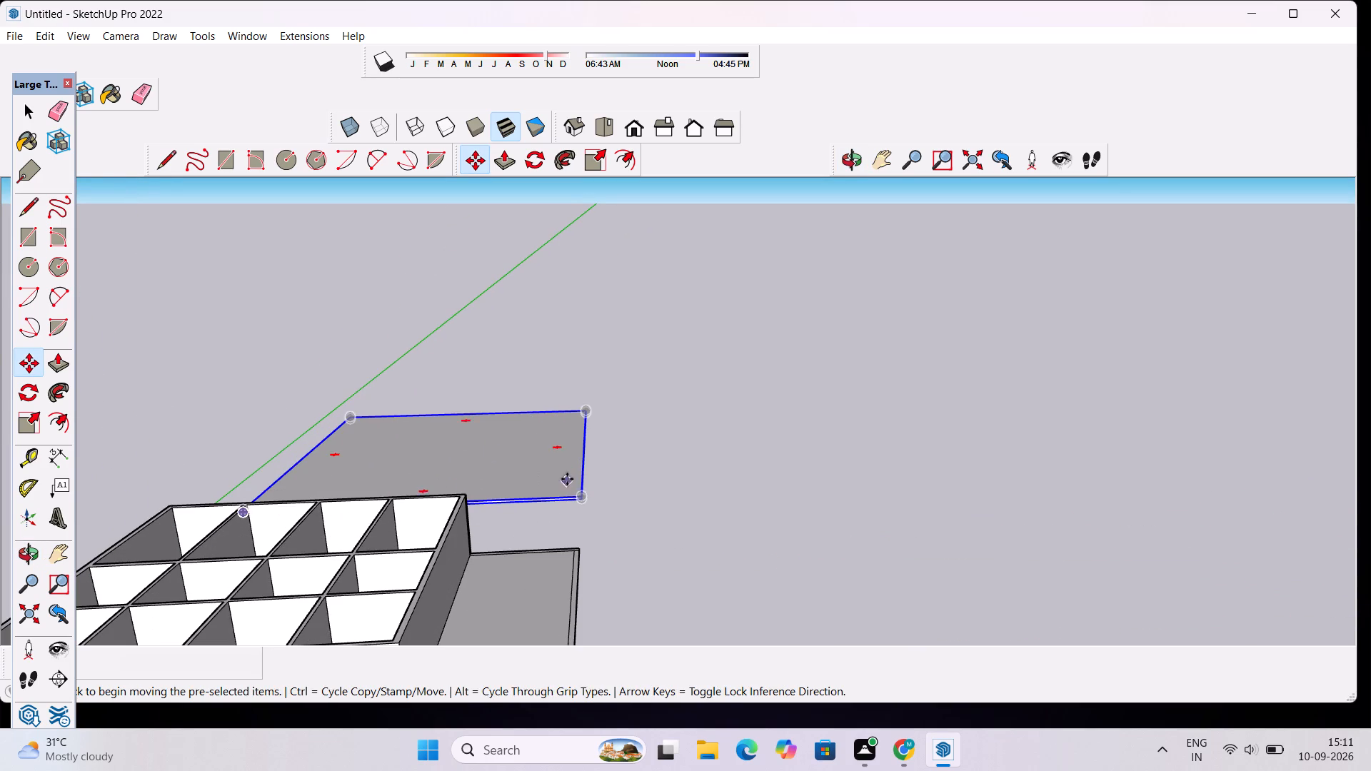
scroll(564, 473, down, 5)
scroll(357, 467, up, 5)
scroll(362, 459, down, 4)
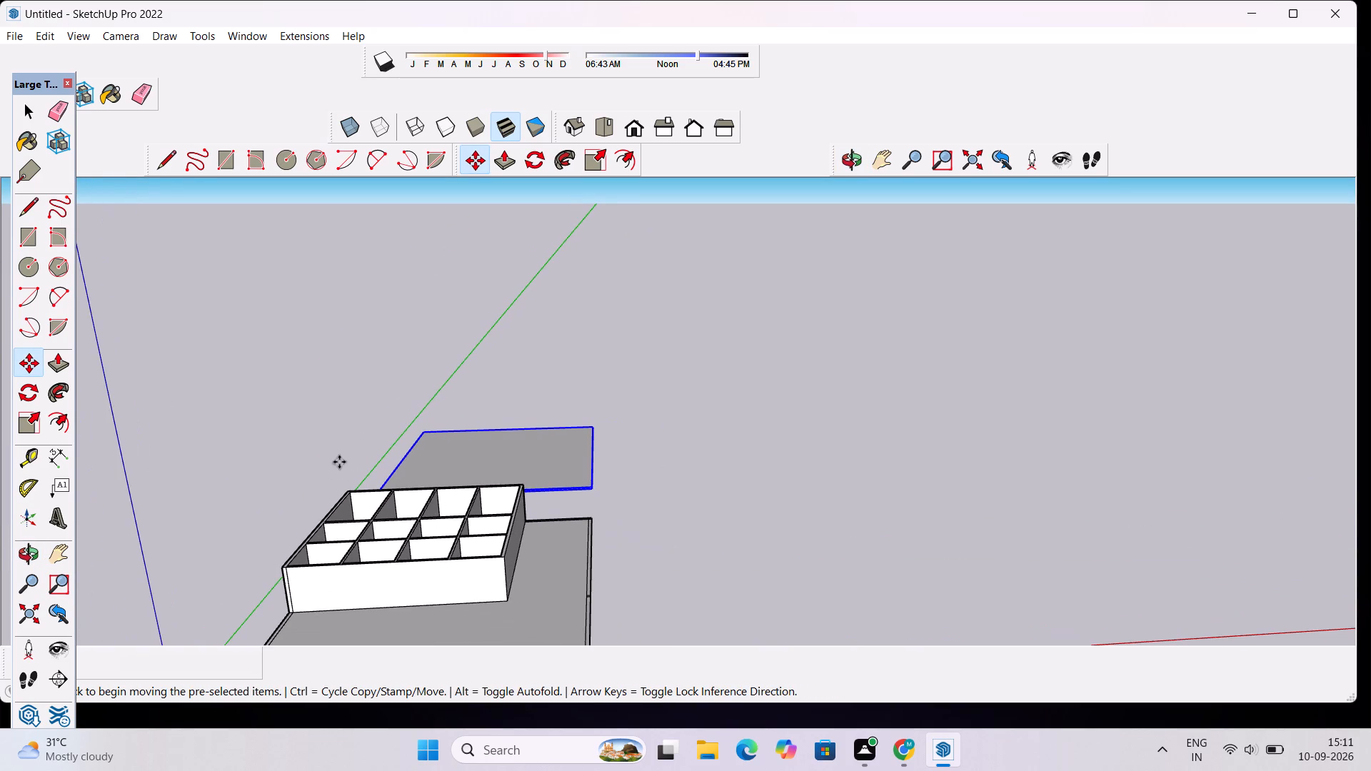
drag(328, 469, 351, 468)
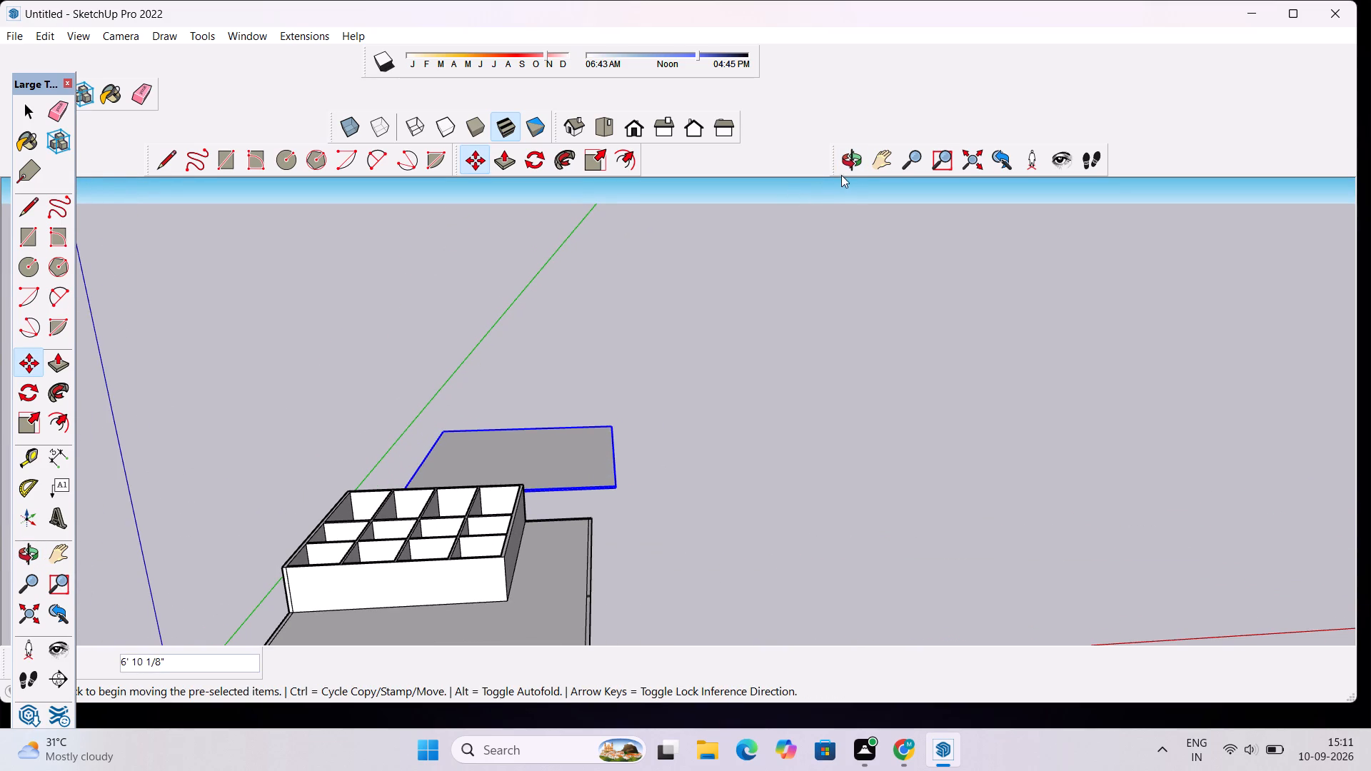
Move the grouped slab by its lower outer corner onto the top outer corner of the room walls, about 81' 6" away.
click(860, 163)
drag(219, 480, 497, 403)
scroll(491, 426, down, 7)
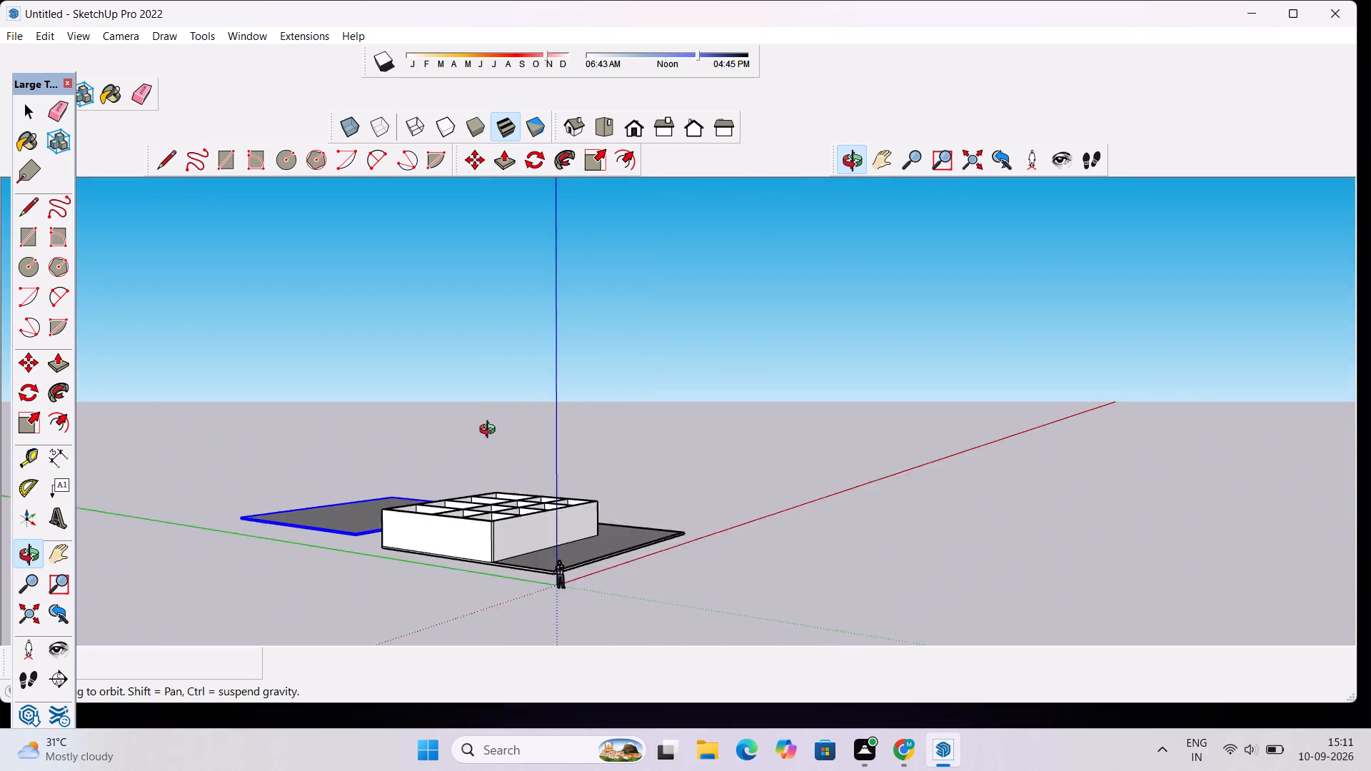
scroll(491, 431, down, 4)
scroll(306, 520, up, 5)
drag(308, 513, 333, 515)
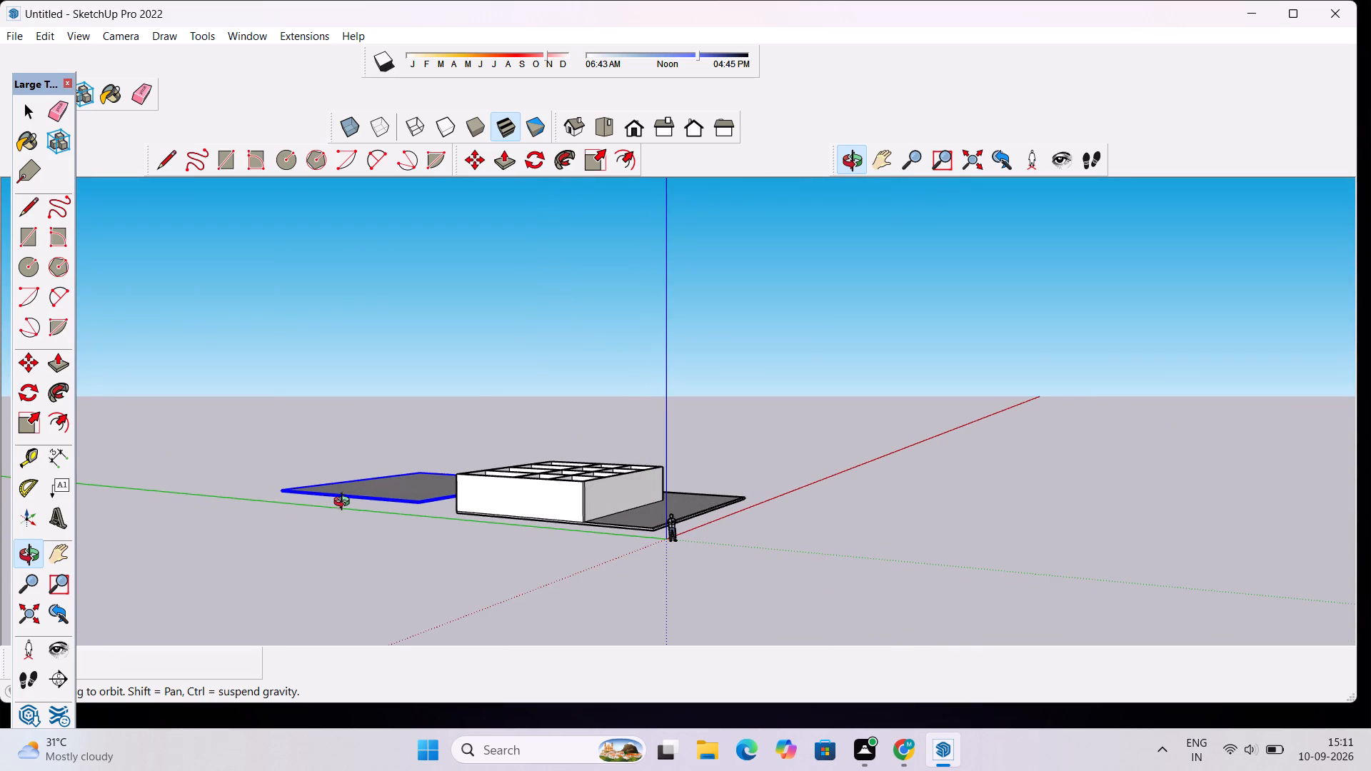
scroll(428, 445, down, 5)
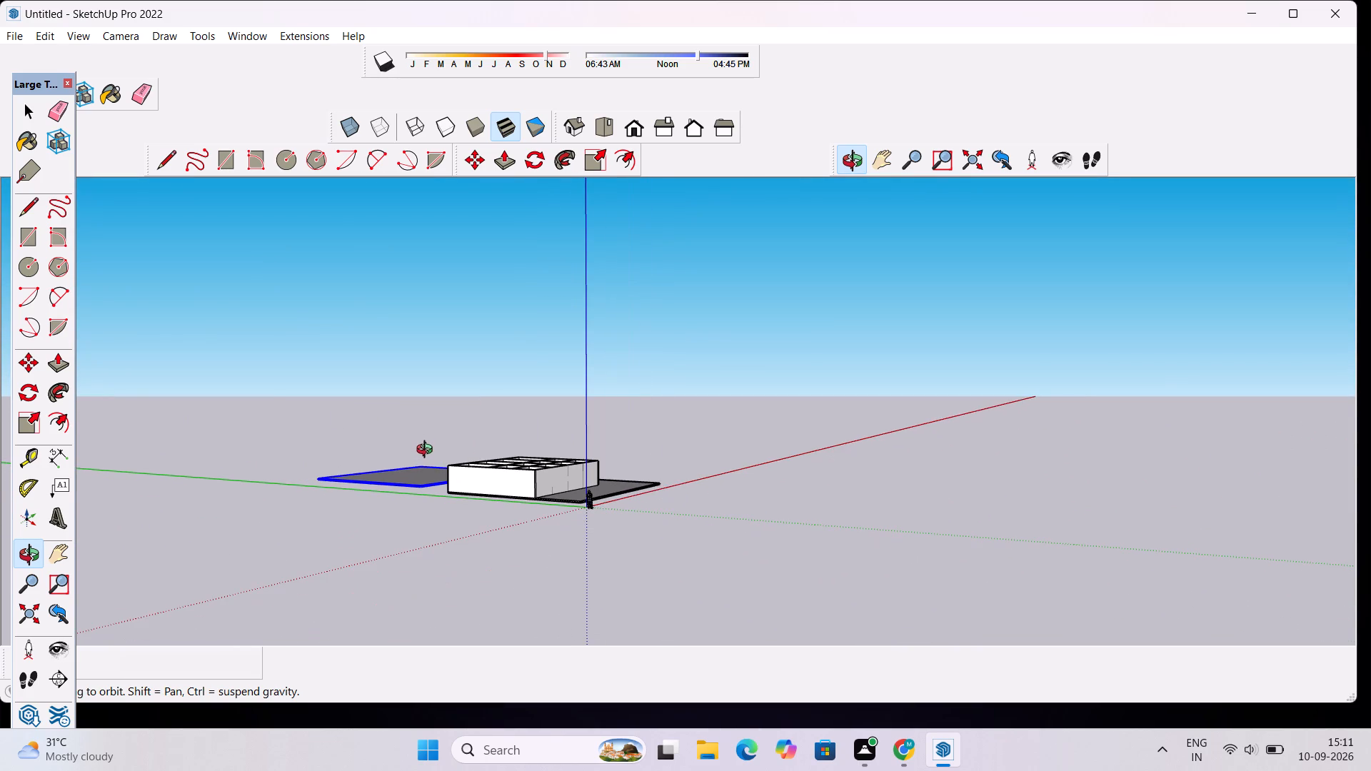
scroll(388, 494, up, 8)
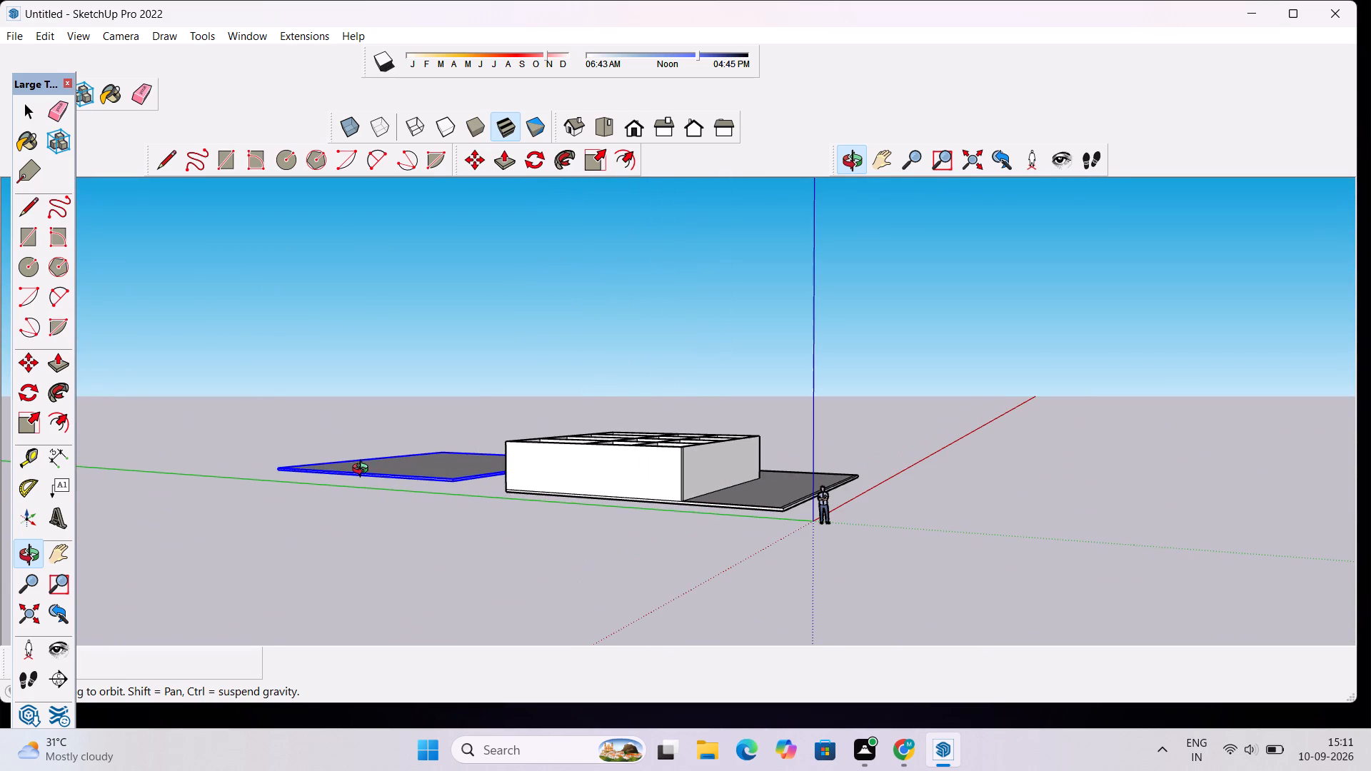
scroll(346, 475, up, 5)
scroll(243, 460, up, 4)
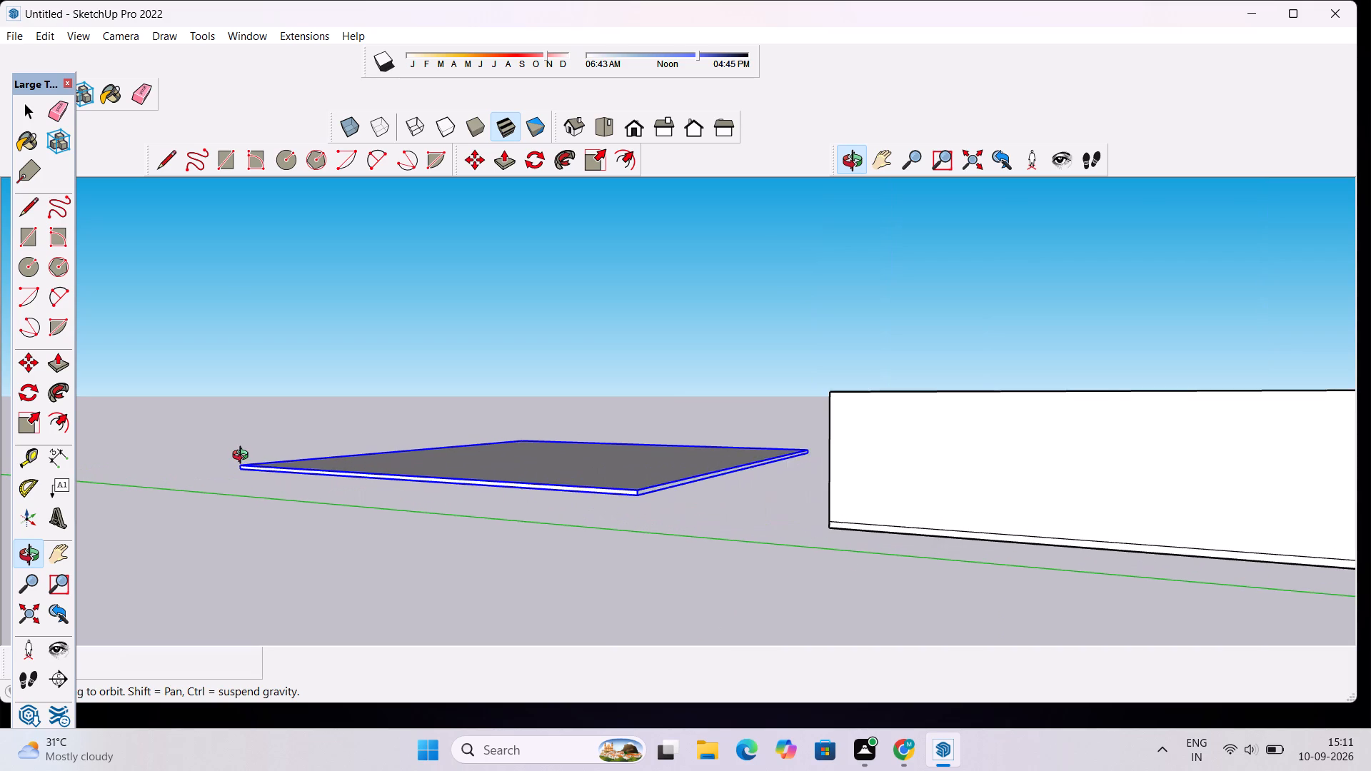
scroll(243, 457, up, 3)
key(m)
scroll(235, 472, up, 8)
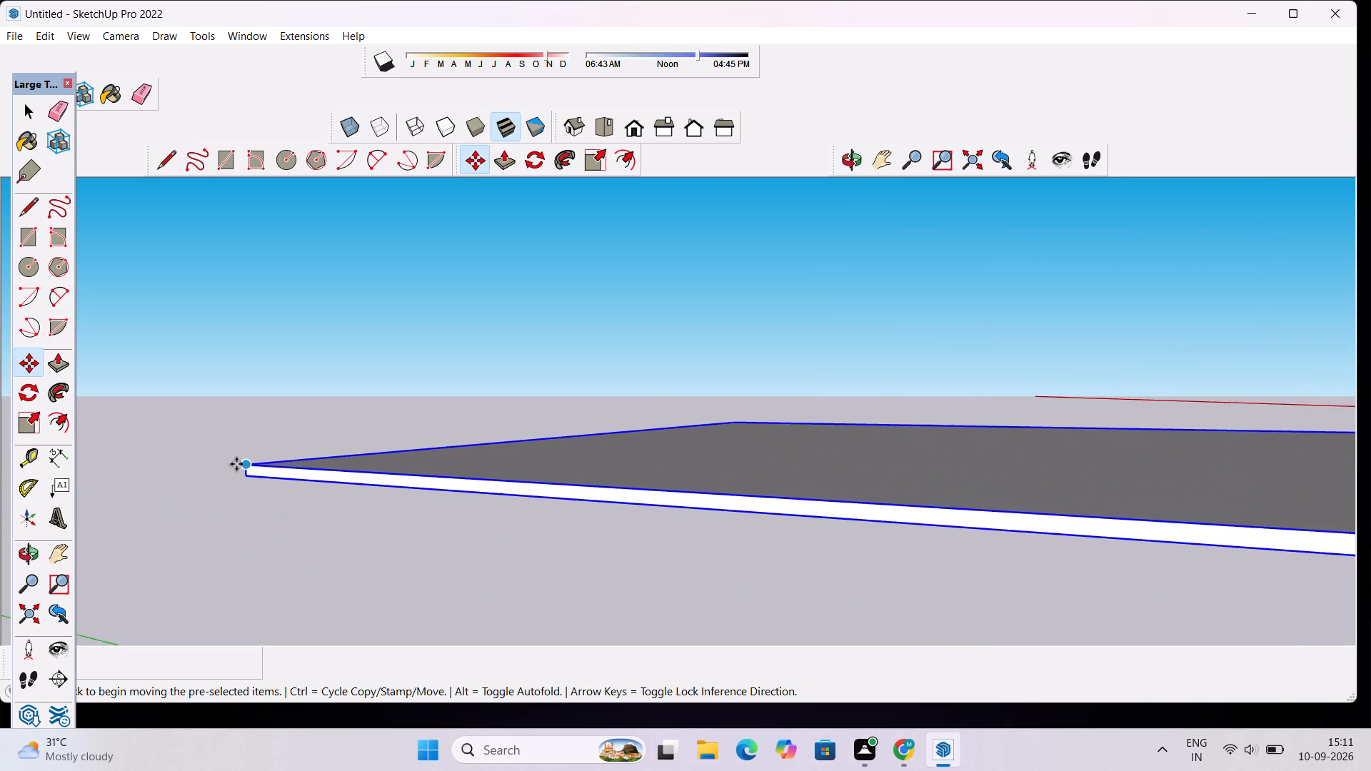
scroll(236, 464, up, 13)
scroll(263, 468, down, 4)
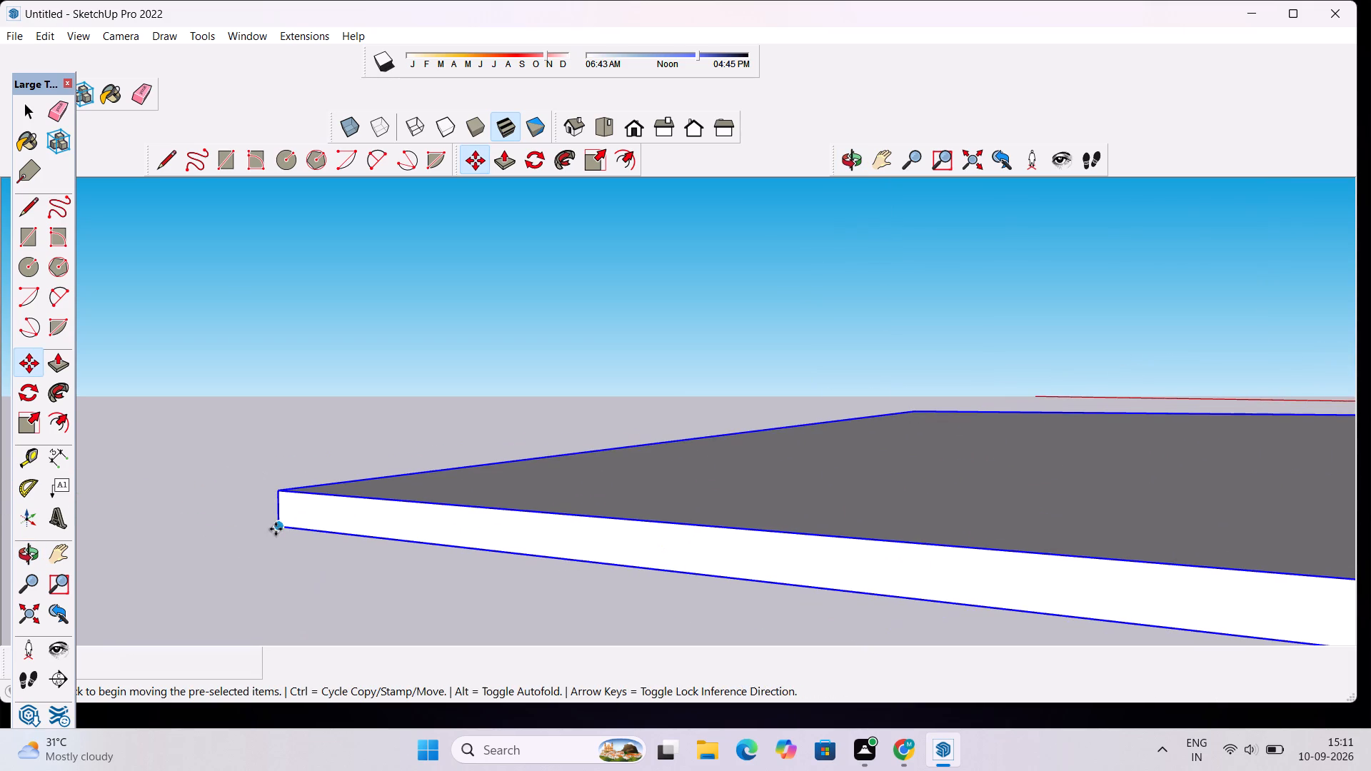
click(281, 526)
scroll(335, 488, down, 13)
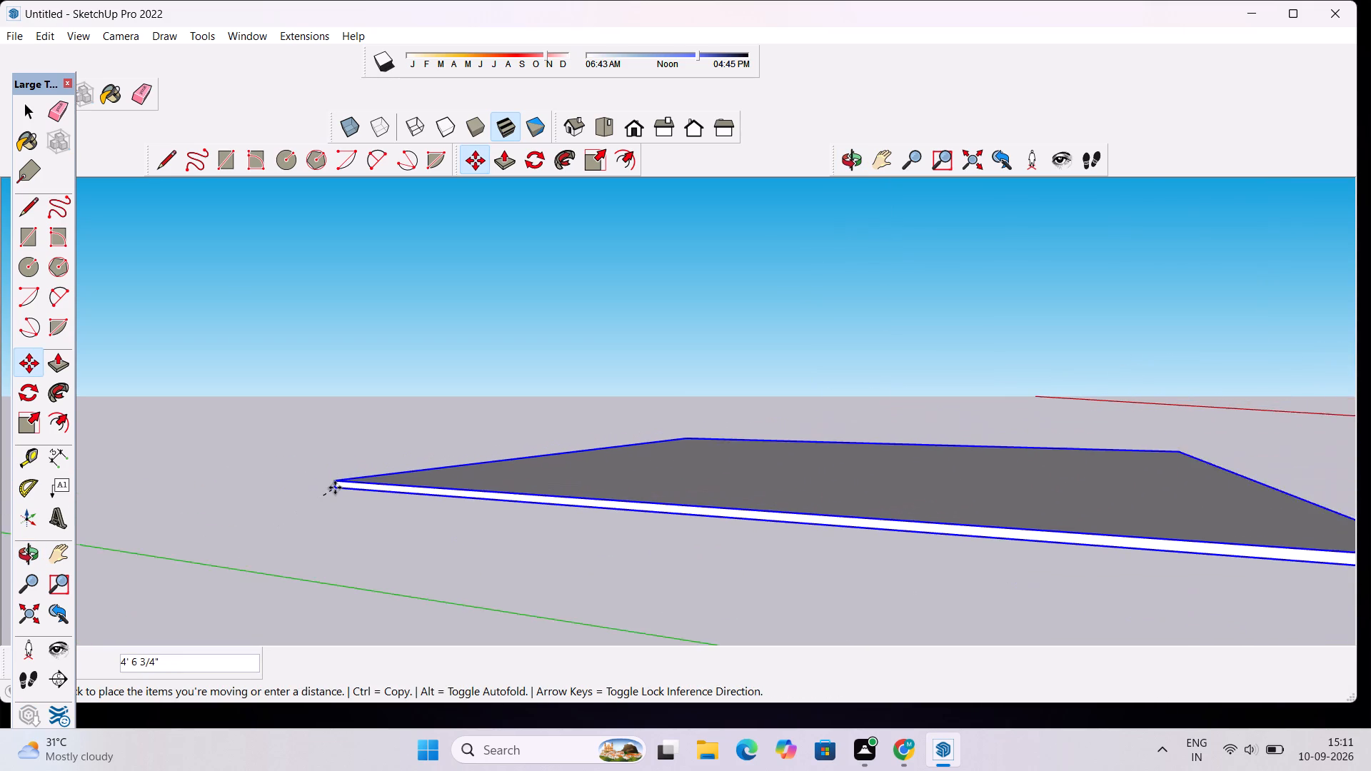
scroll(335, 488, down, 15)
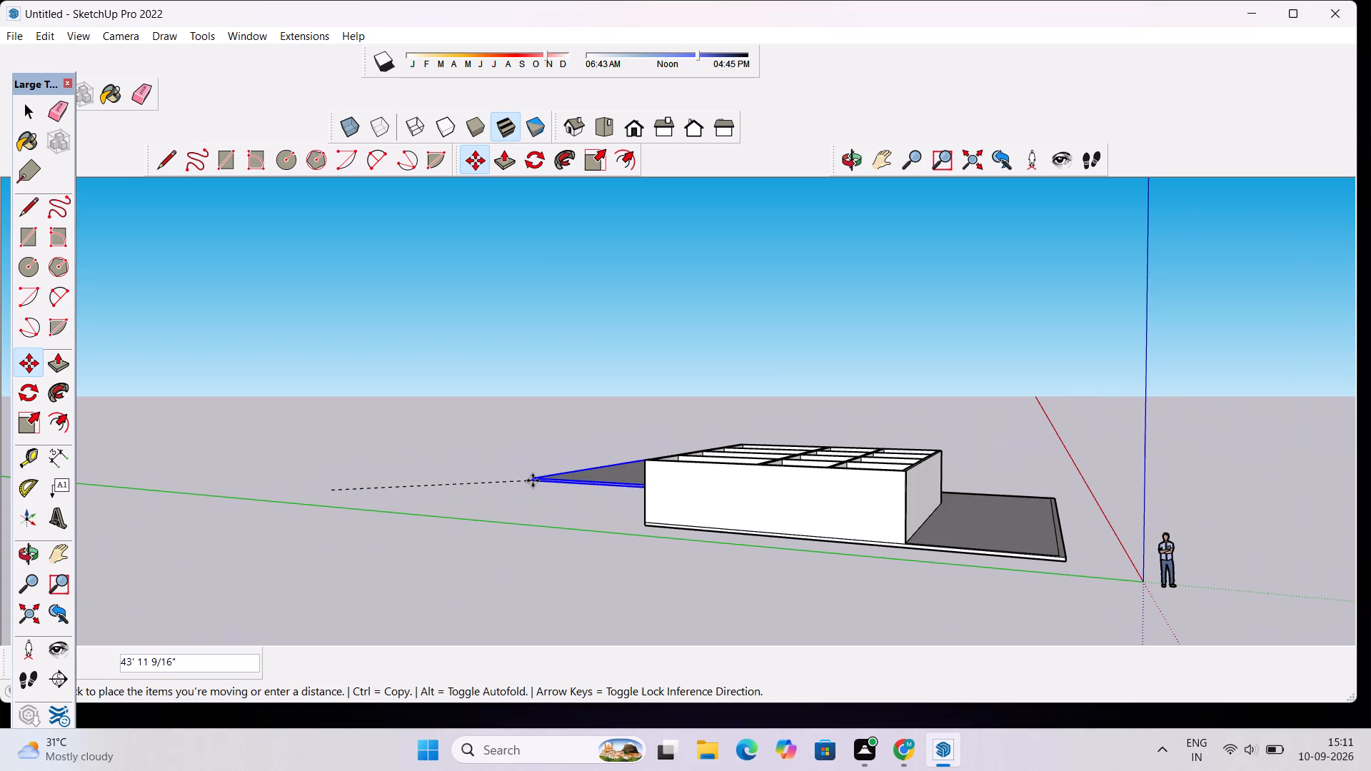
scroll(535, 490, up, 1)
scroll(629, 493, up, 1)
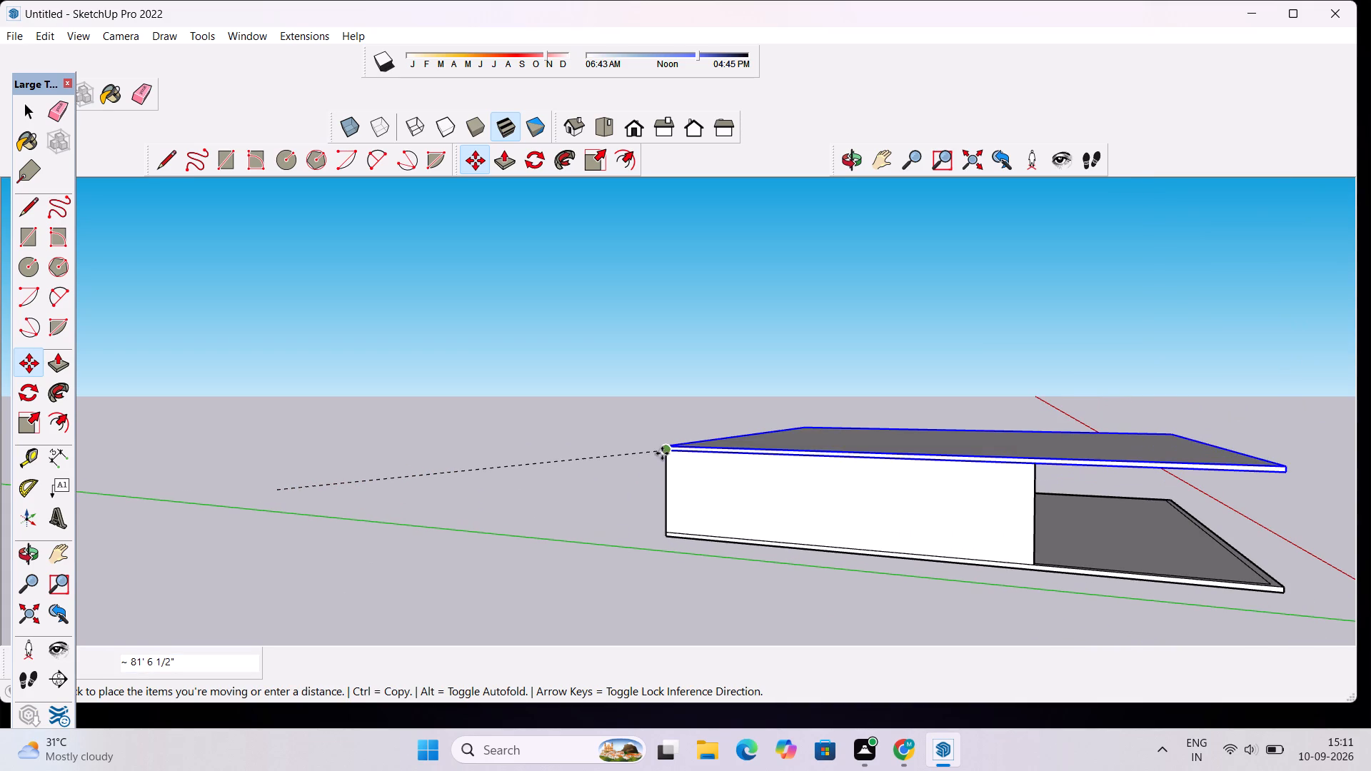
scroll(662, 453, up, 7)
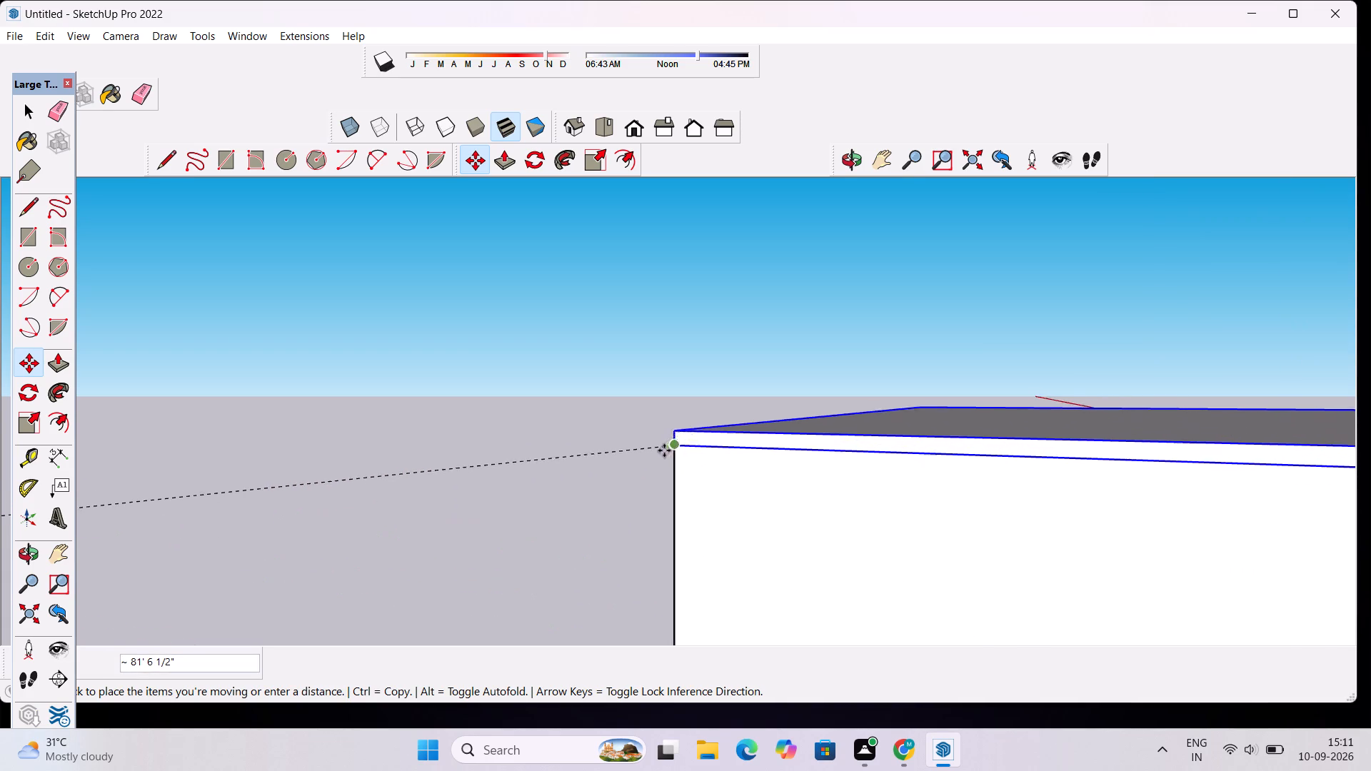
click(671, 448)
Examine from several sides how the moved slab sits over the room walls and the base slab.
scroll(652, 378, down, 4)
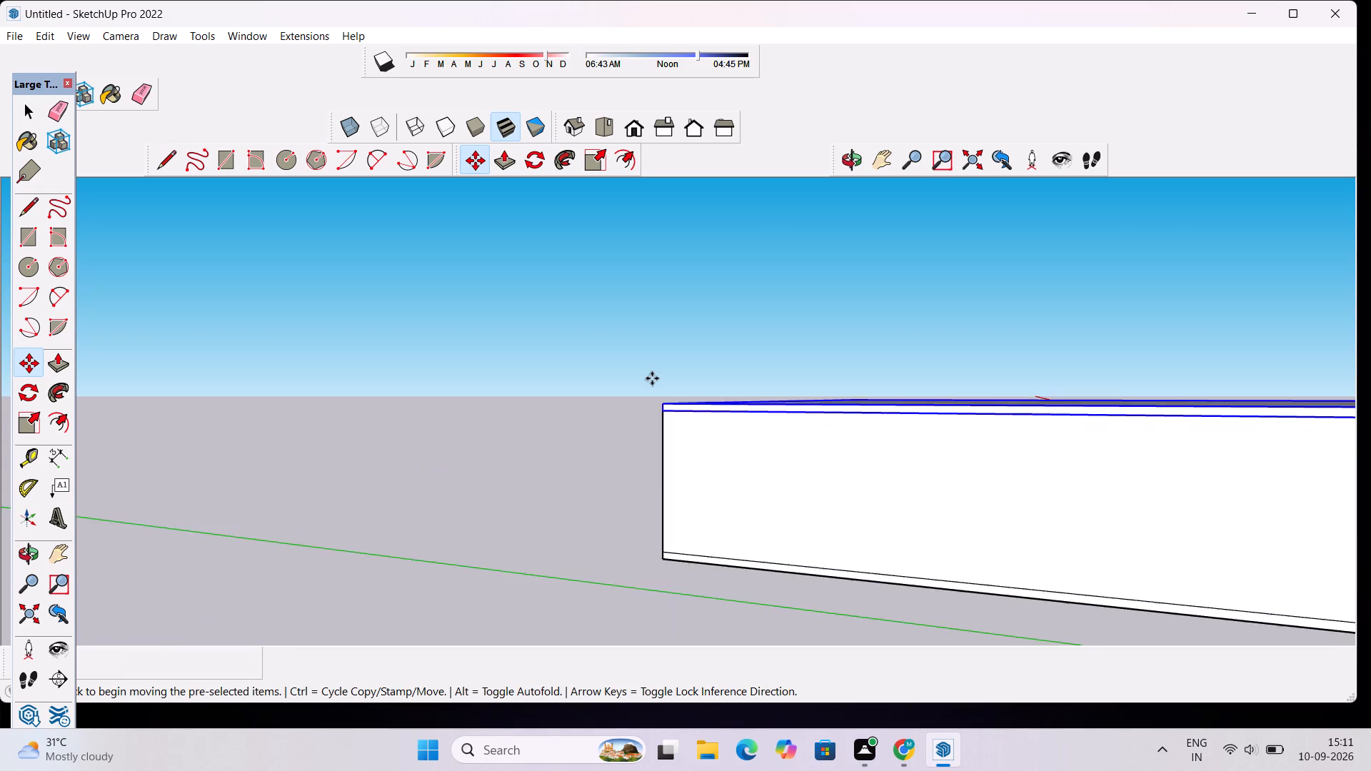
scroll(652, 378, down, 7)
click(851, 166)
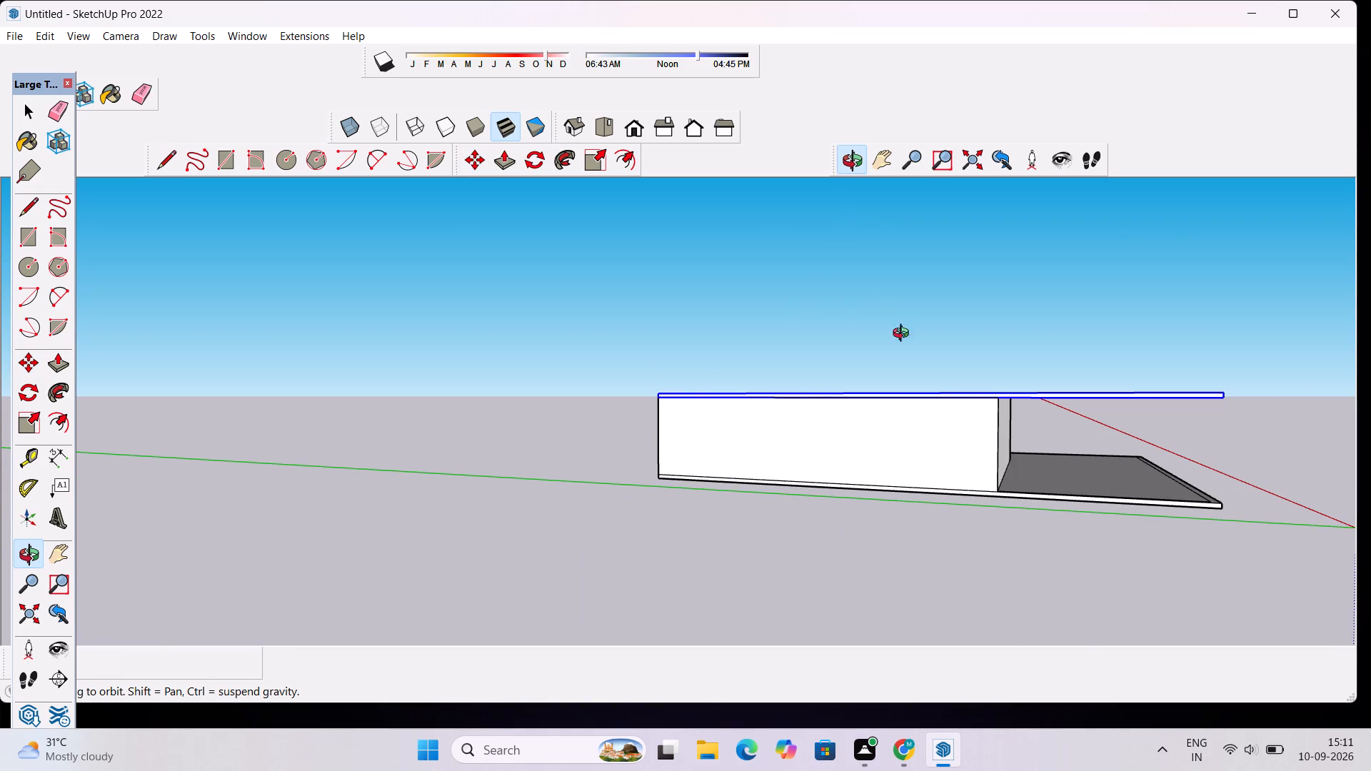
drag(904, 335, 710, 371)
scroll(646, 390, down, 5)
drag(896, 463, 715, 443)
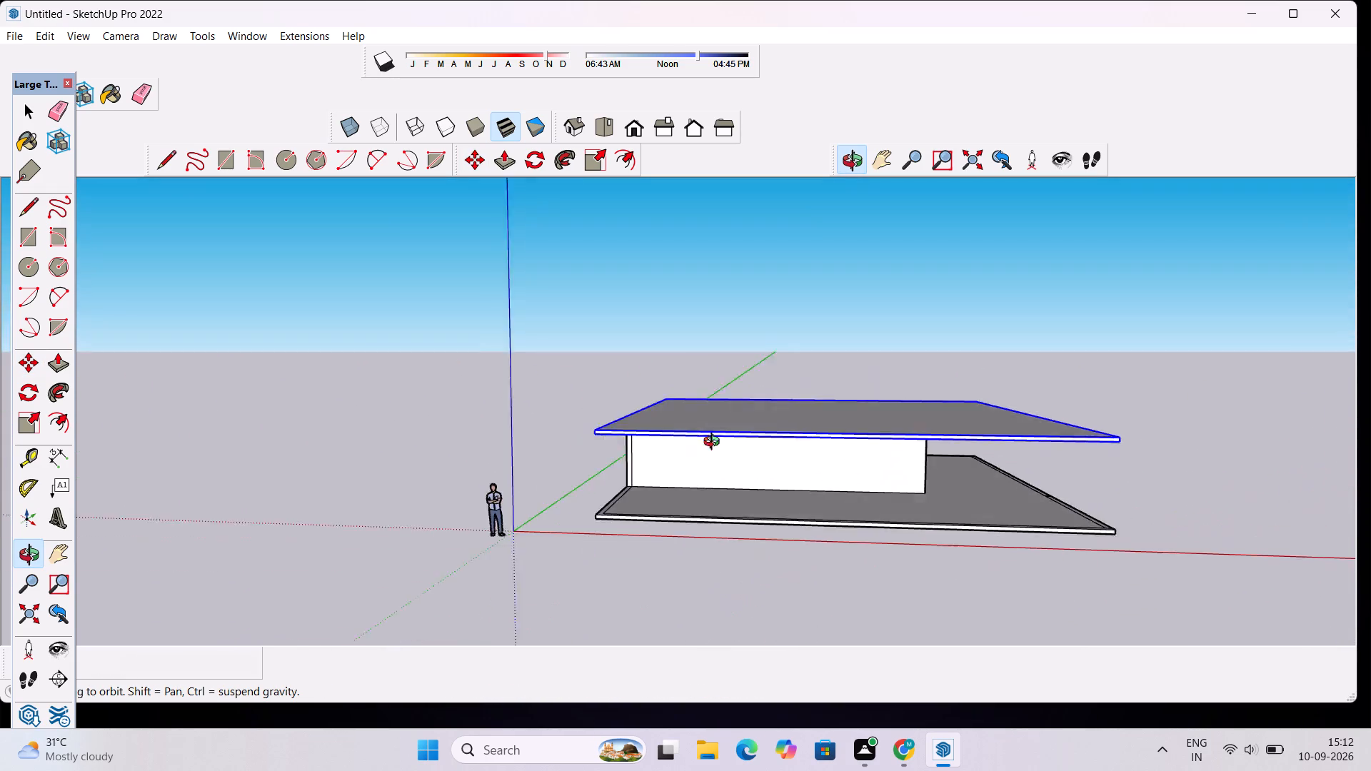
drag(715, 443, 641, 428)
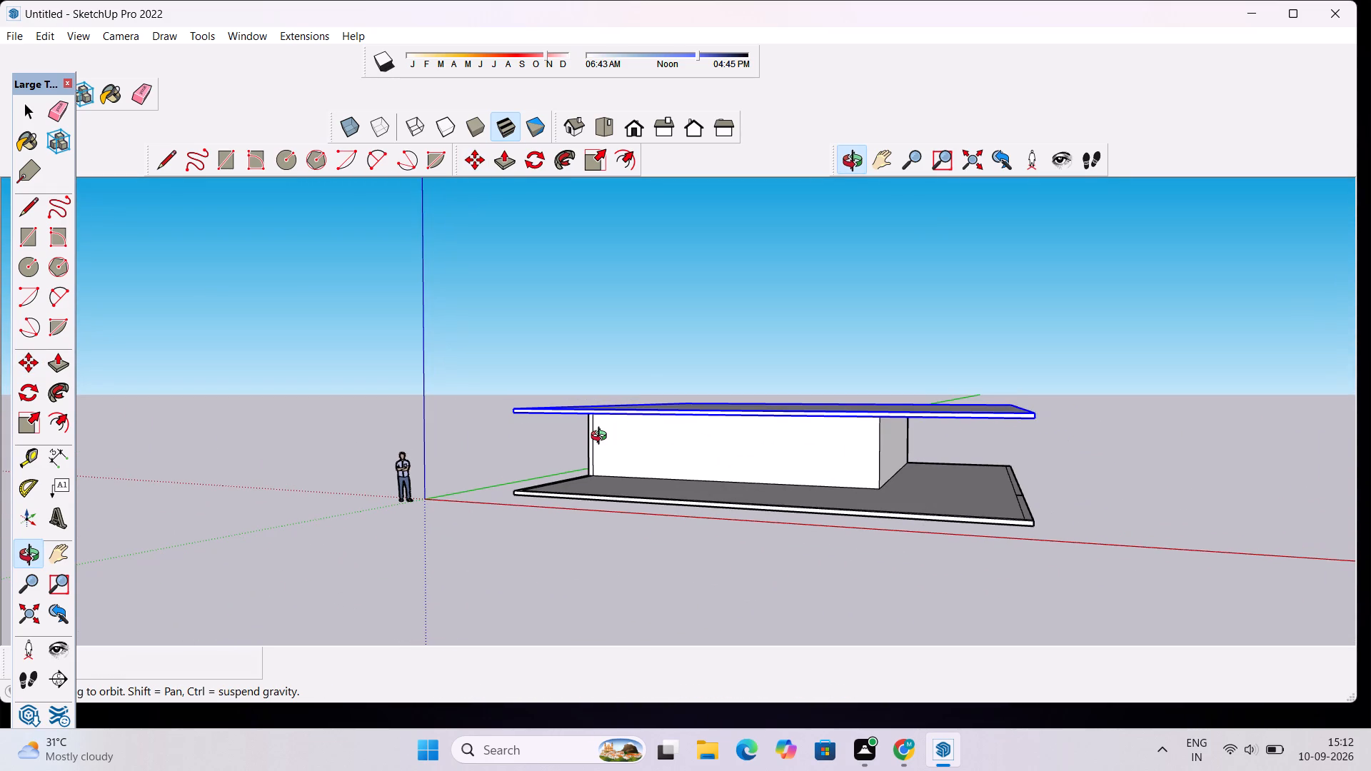
scroll(611, 381, down, 4)
drag(577, 437, 698, 551)
scroll(705, 505, up, 4)
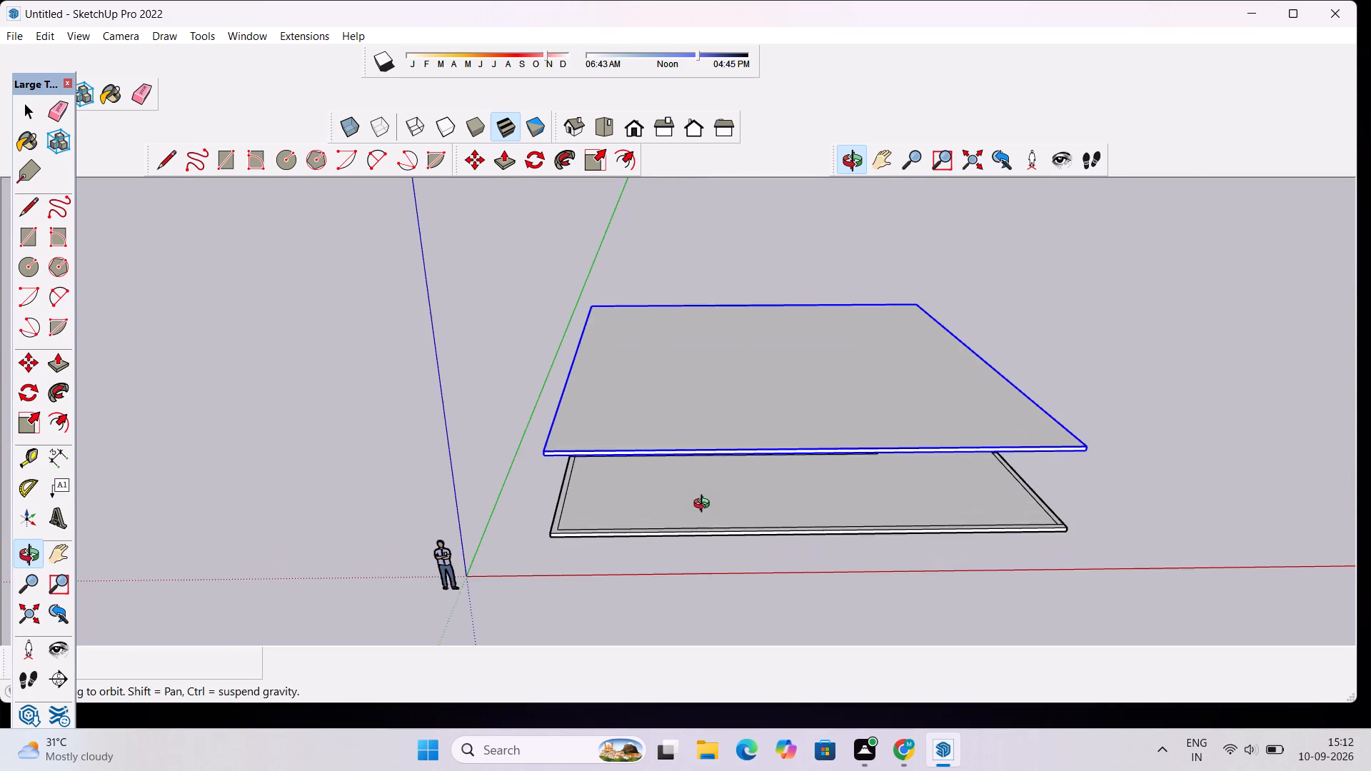
drag(707, 505, 656, 413)
drag(603, 433, 925, 558)
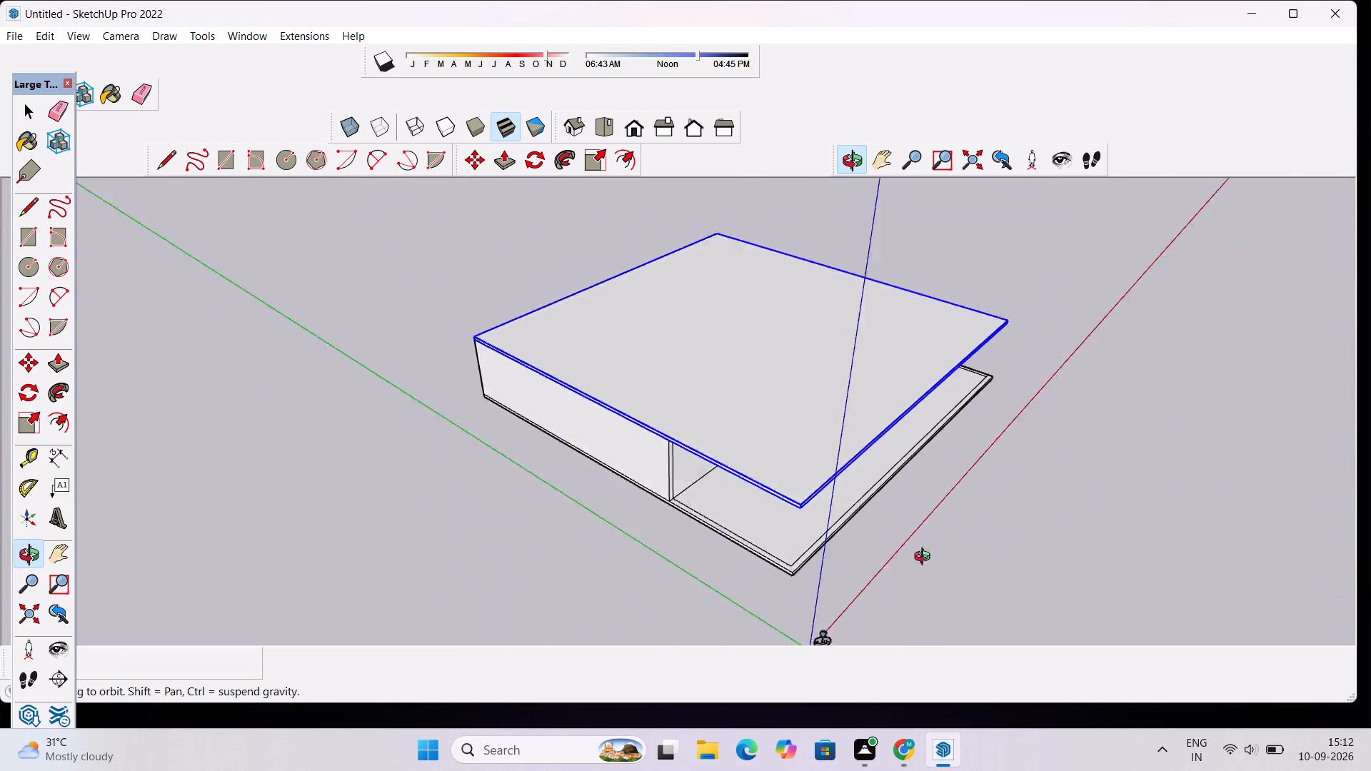
drag(925, 558, 981, 505)
drag(1068, 446, 588, 473)
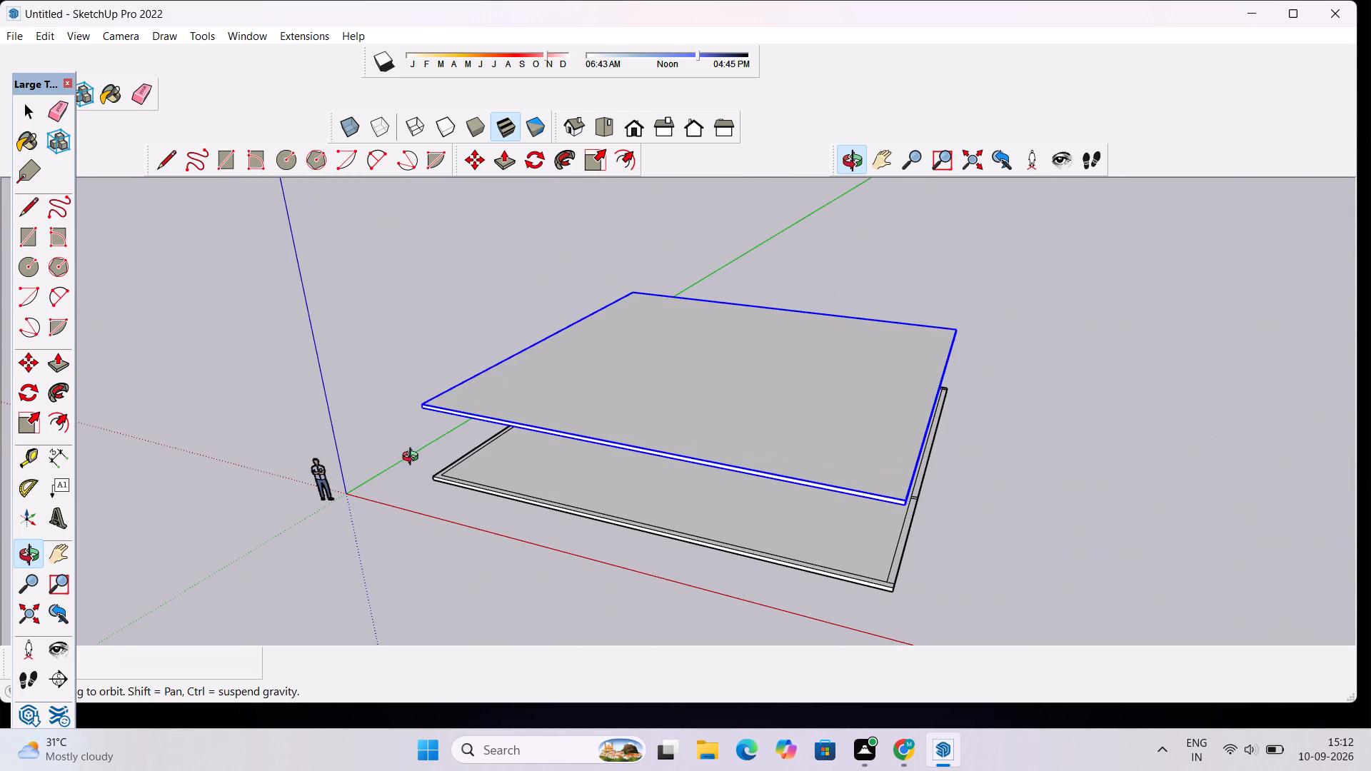
drag(494, 485, 618, 513)
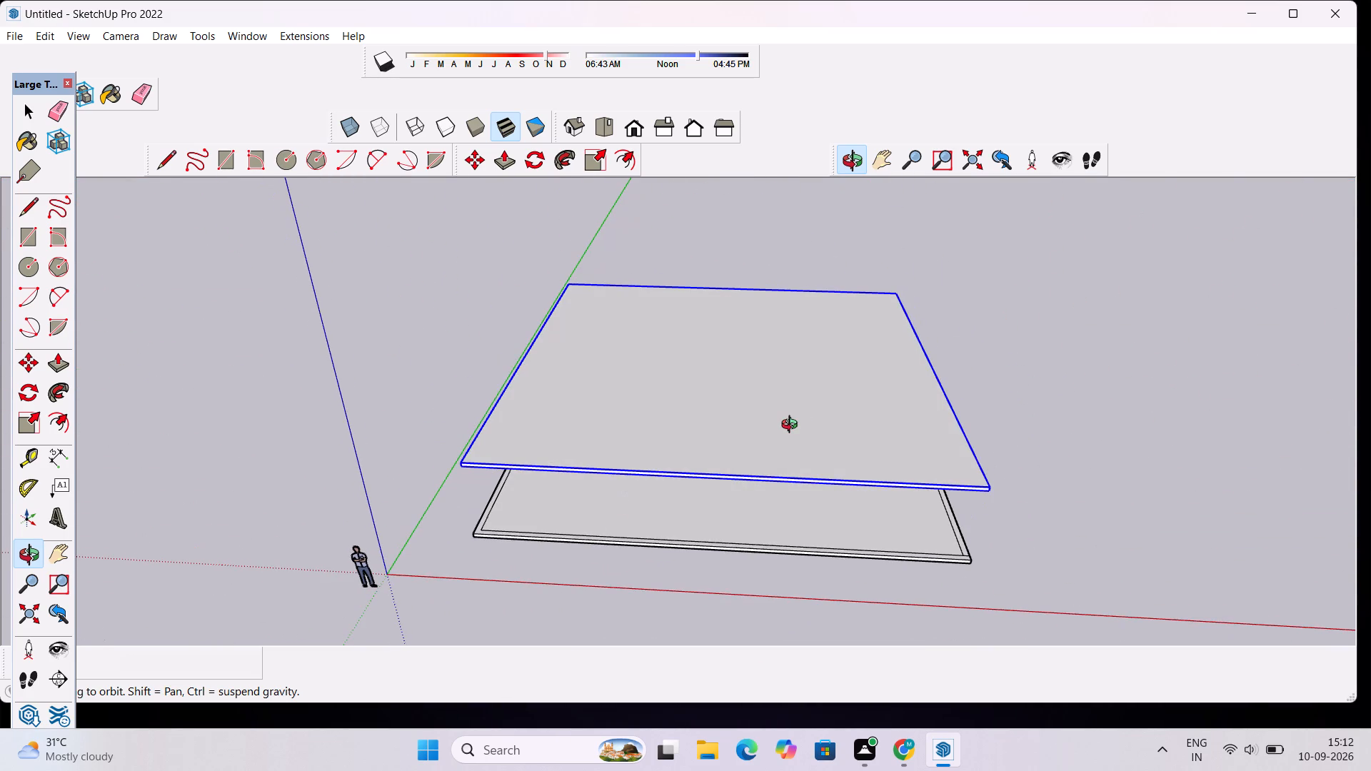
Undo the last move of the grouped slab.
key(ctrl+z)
Select all connected geometry of the room walls and base slab, make it a group, and clear the selection.
scroll(733, 422, up, 3)
key(space)
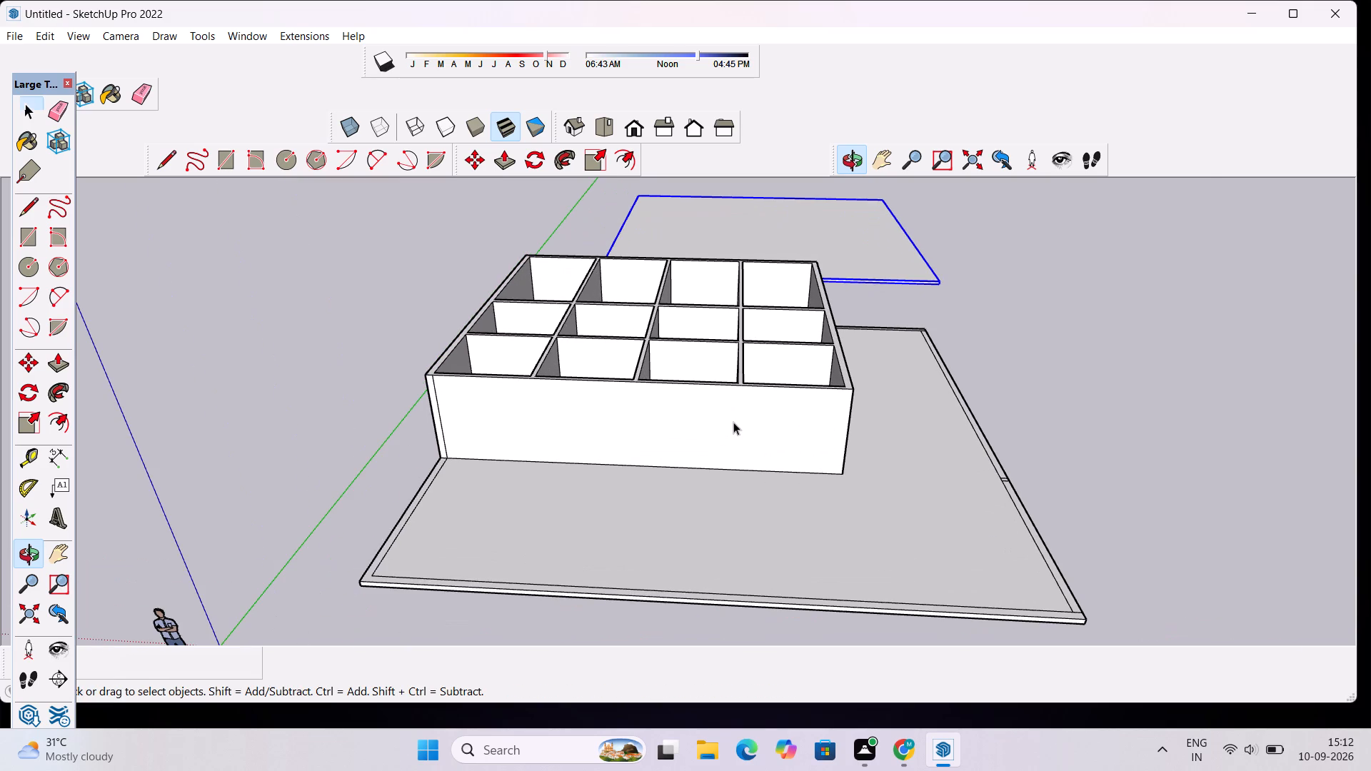
triple_click(733, 418)
click(733, 418)
right_click(733, 418)
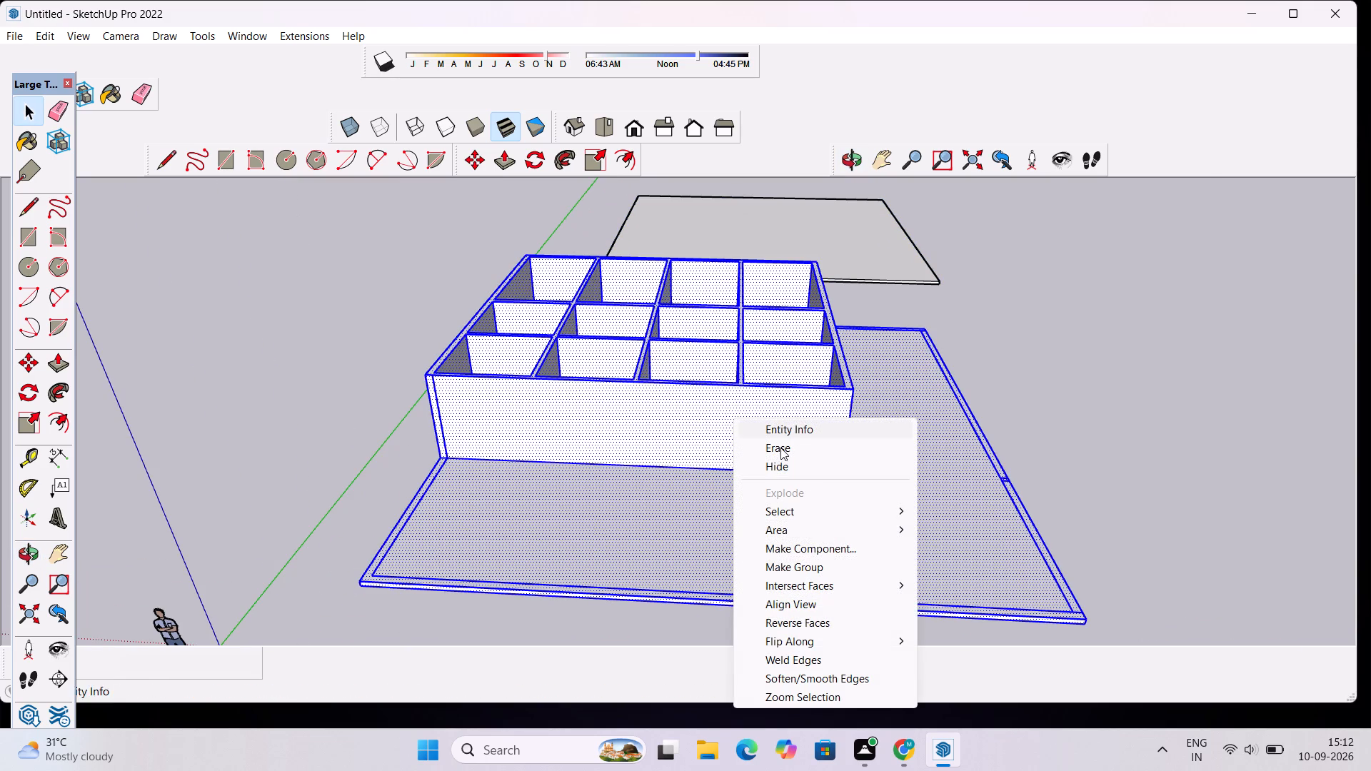
click(789, 565)
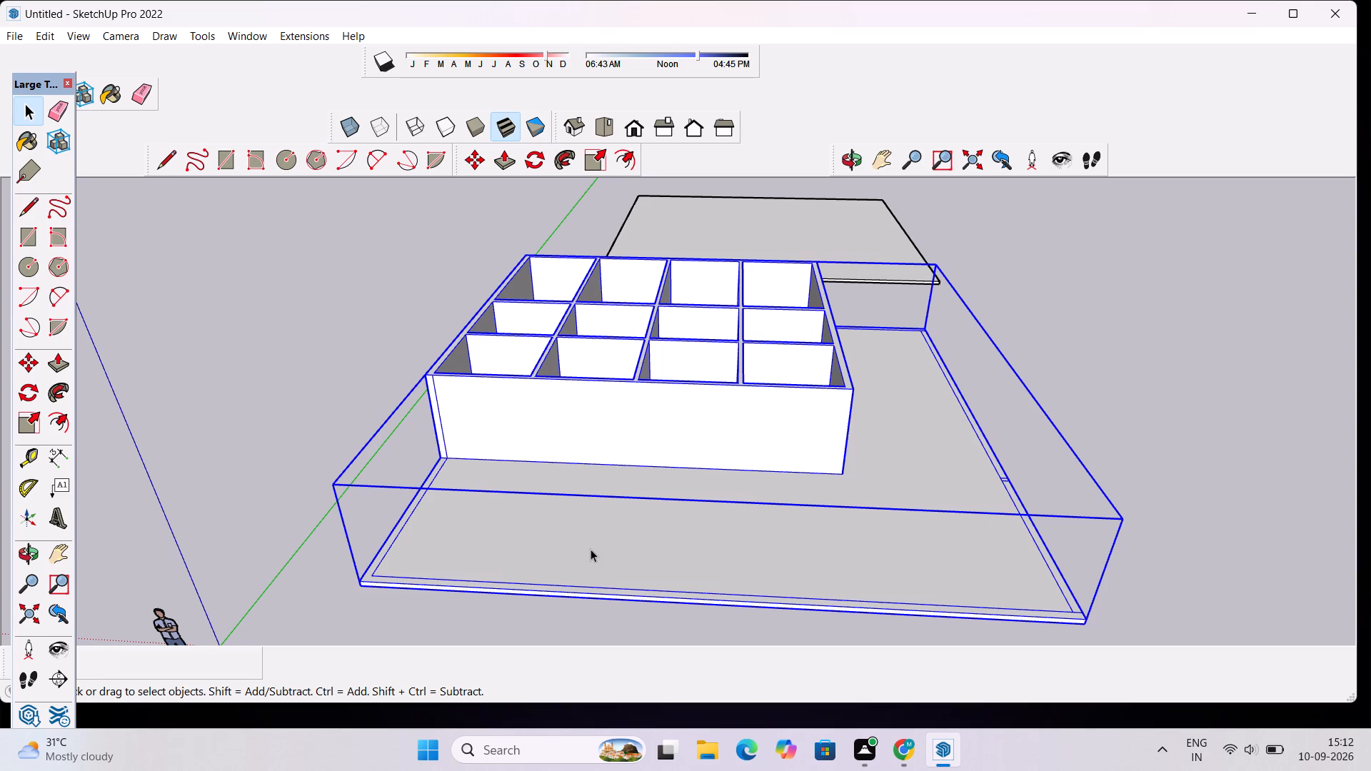
scroll(658, 551, down, 4)
click(990, 446)
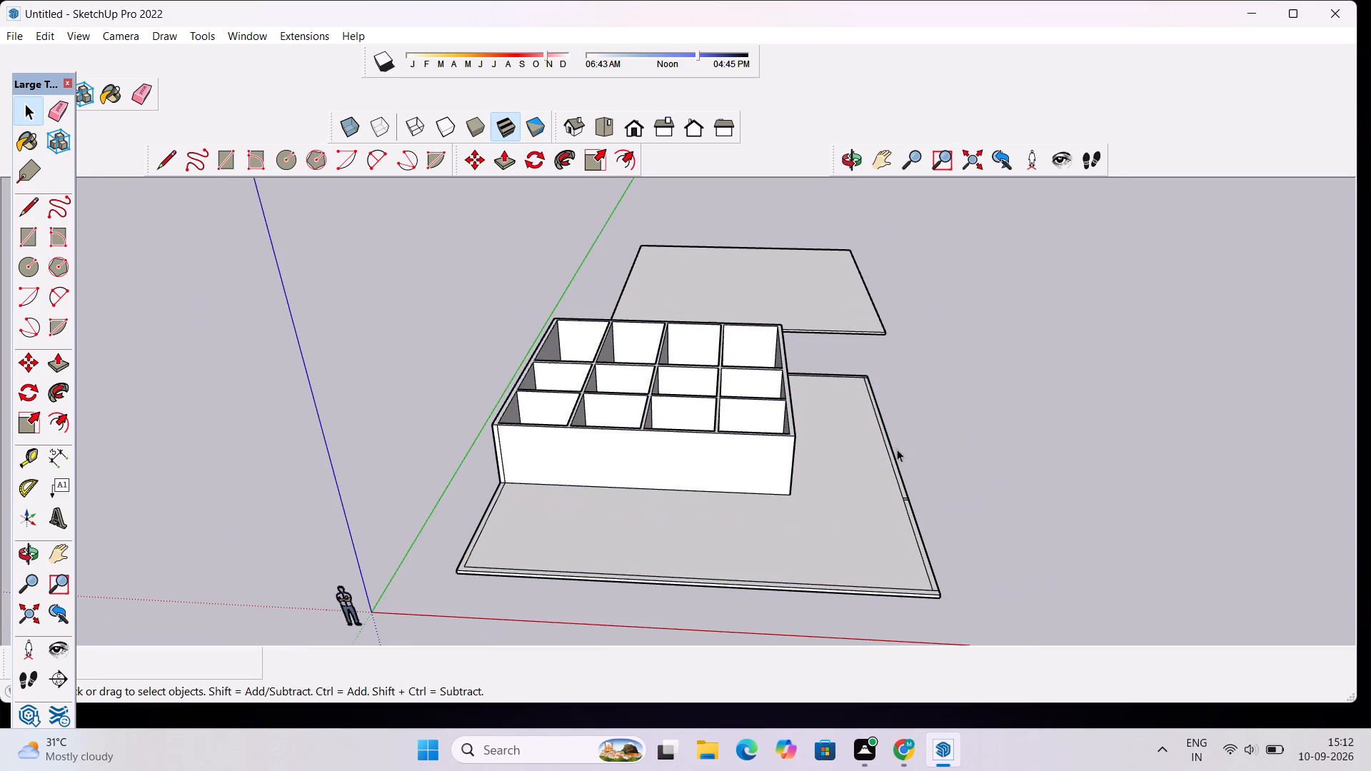
Measure the base slab's thickness at its near corner with the Dimension tool, without keeping the dimension.
scroll(907, 579, up, 3)
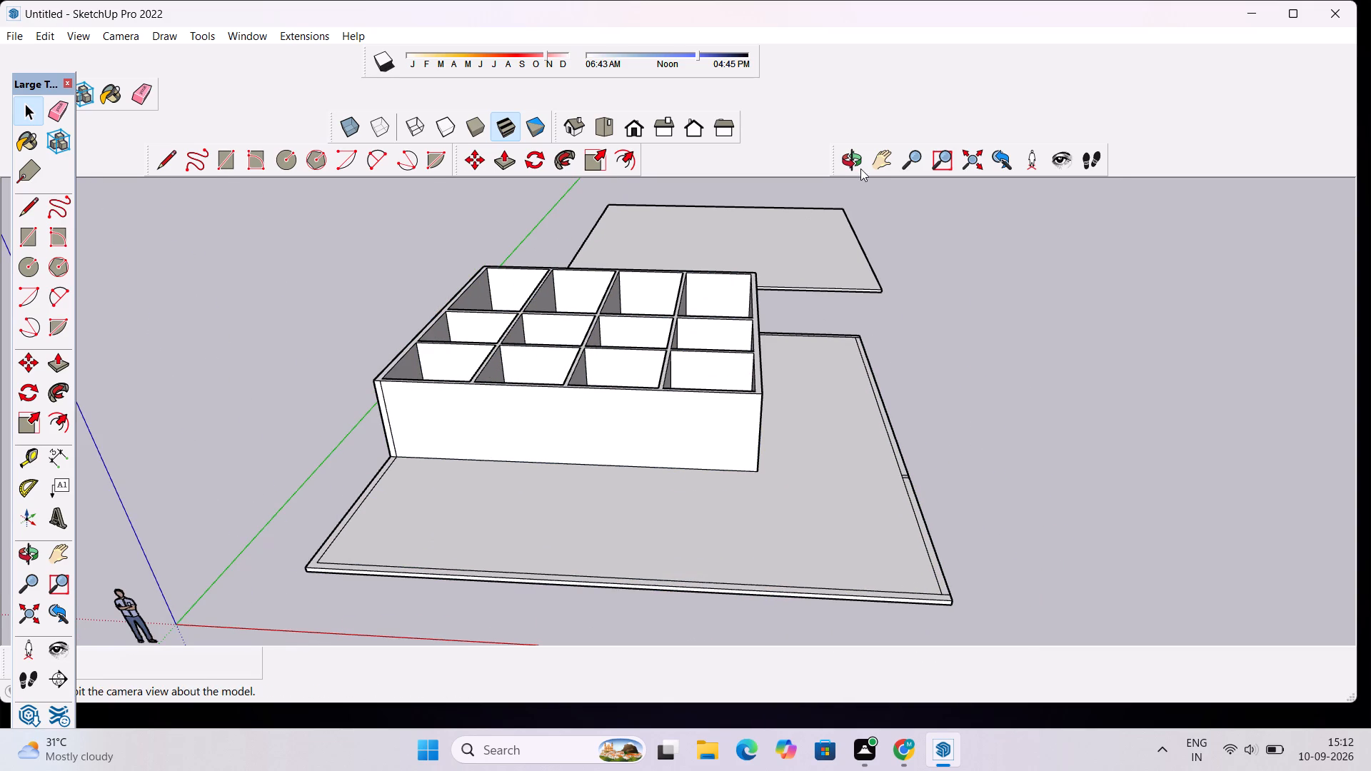
click(860, 168)
drag(961, 482, 850, 323)
scroll(855, 453, up, 10)
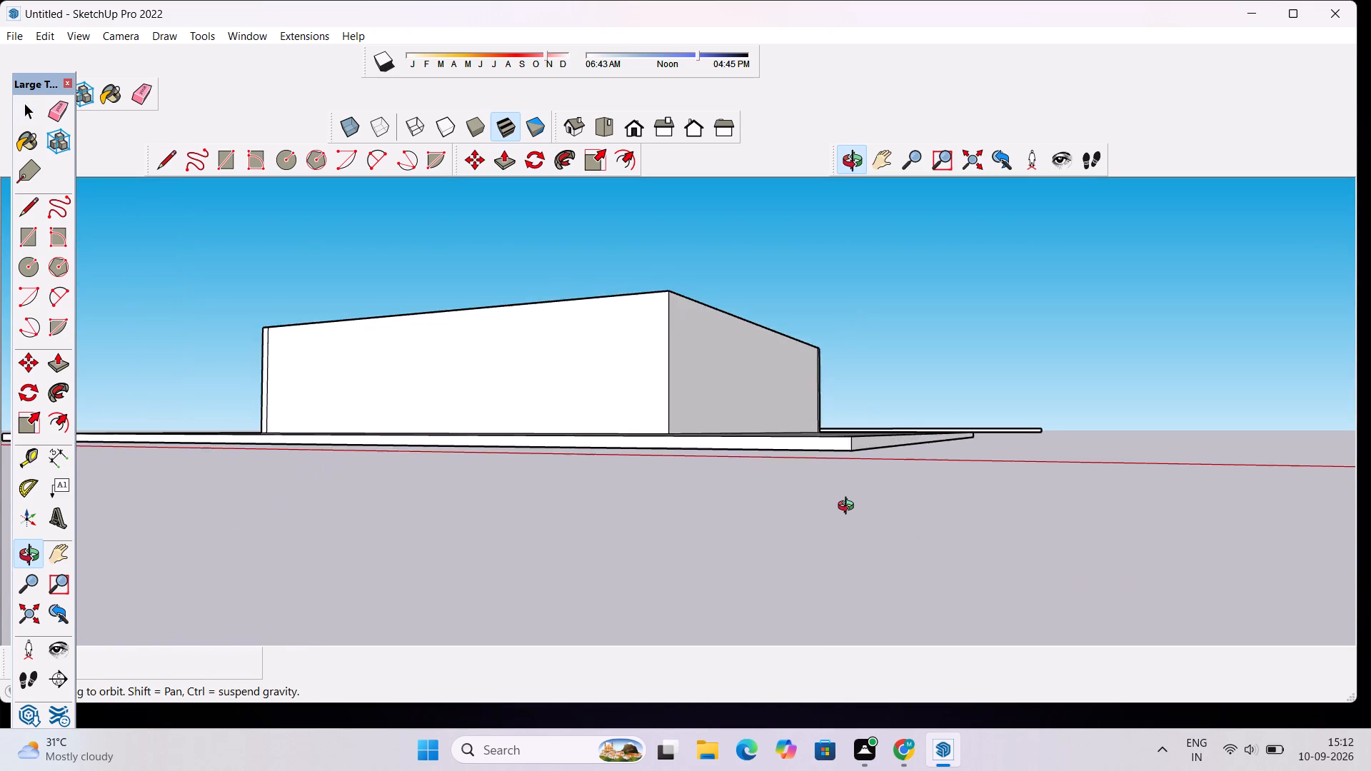
scroll(849, 508, up, 6)
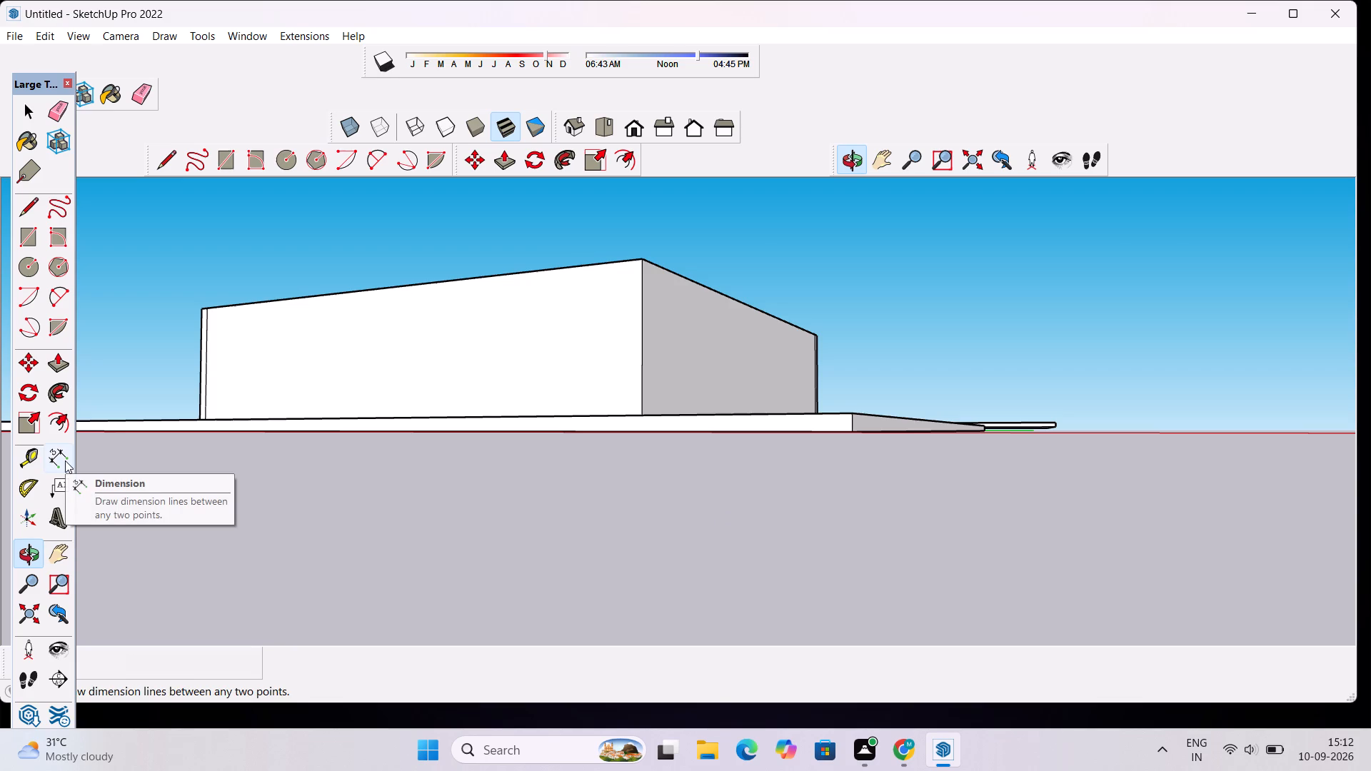
key(d)
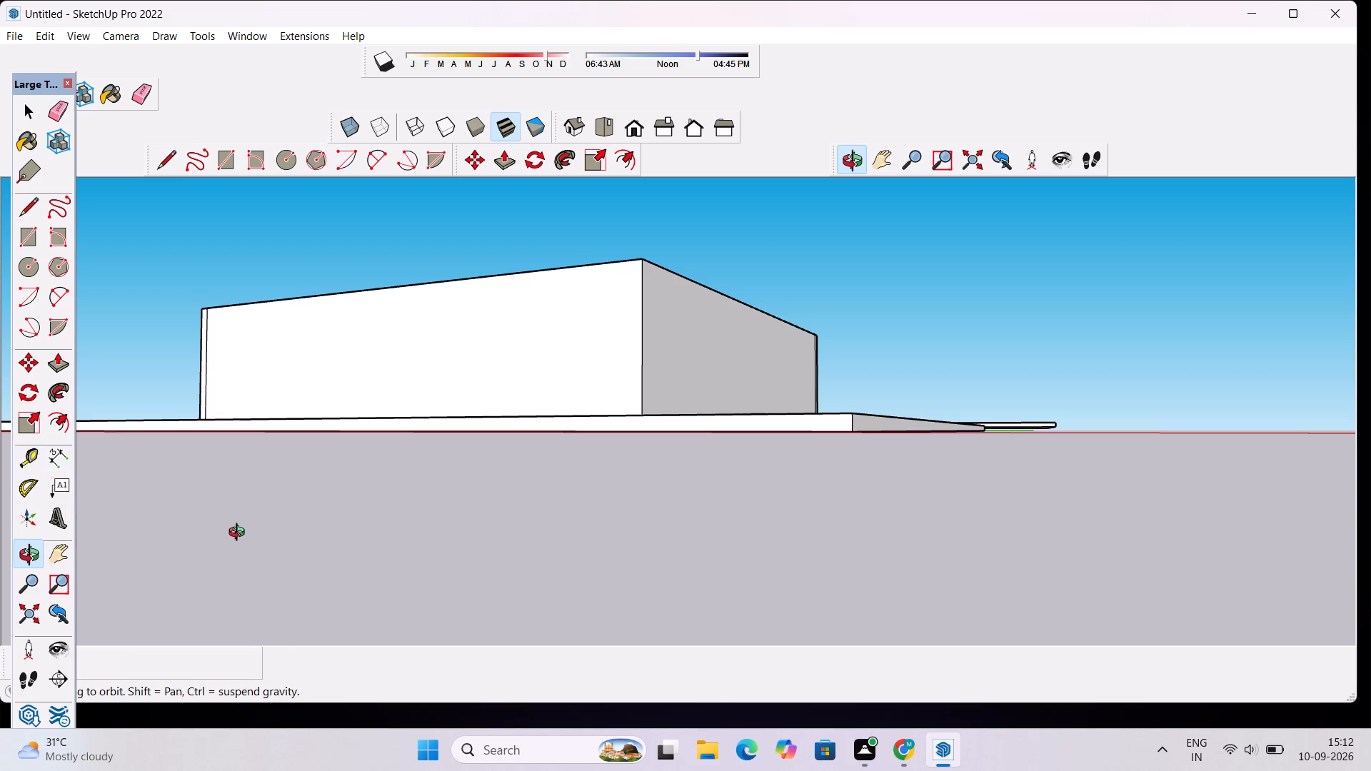
key(i)
click(63, 460)
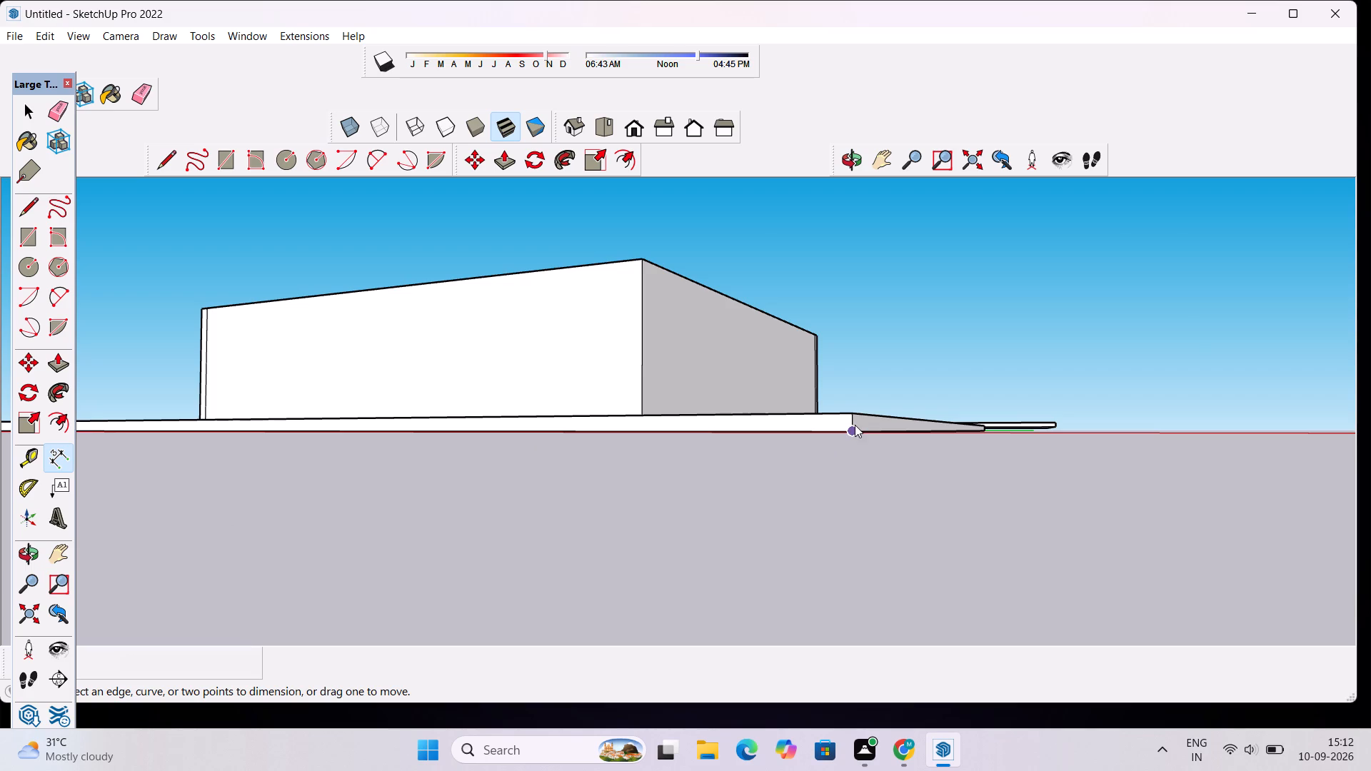
scroll(855, 425, up, 18)
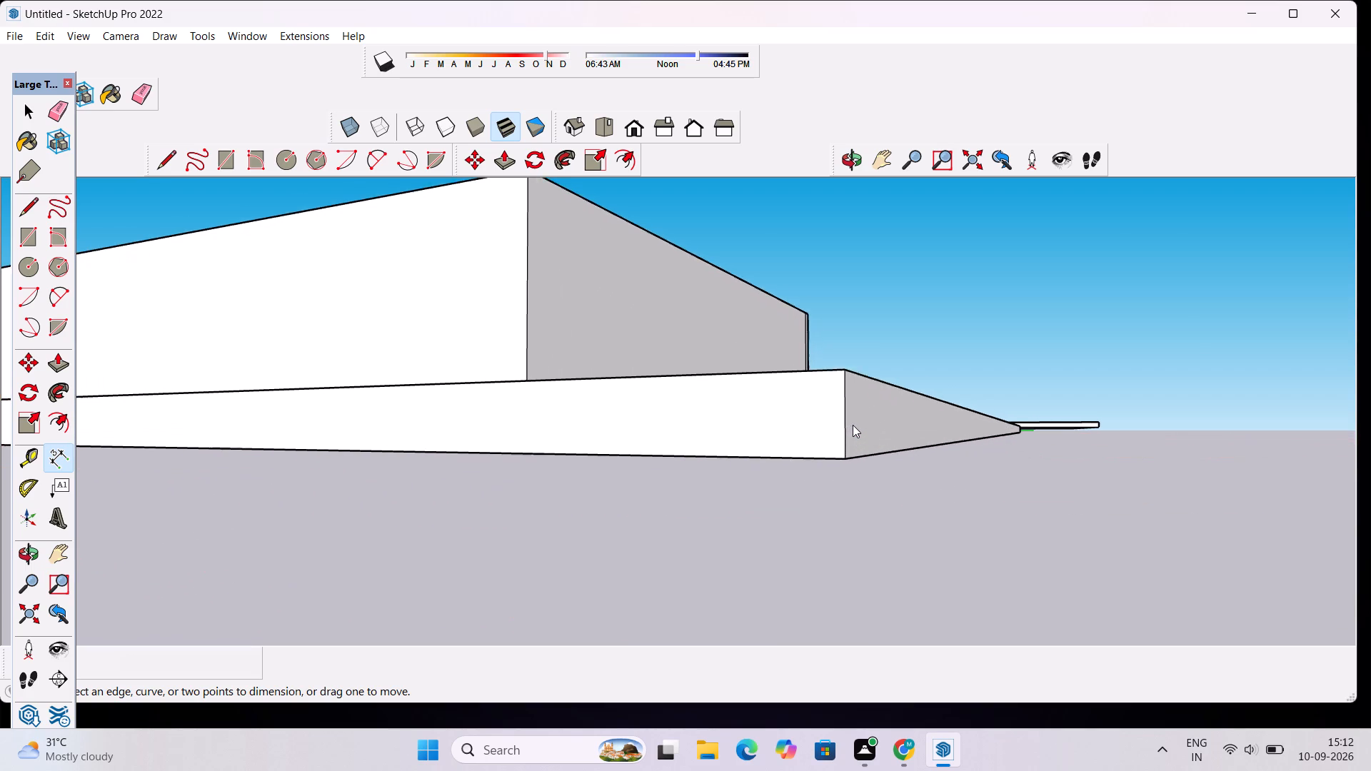
scroll(853, 425, up, 2)
click(842, 328)
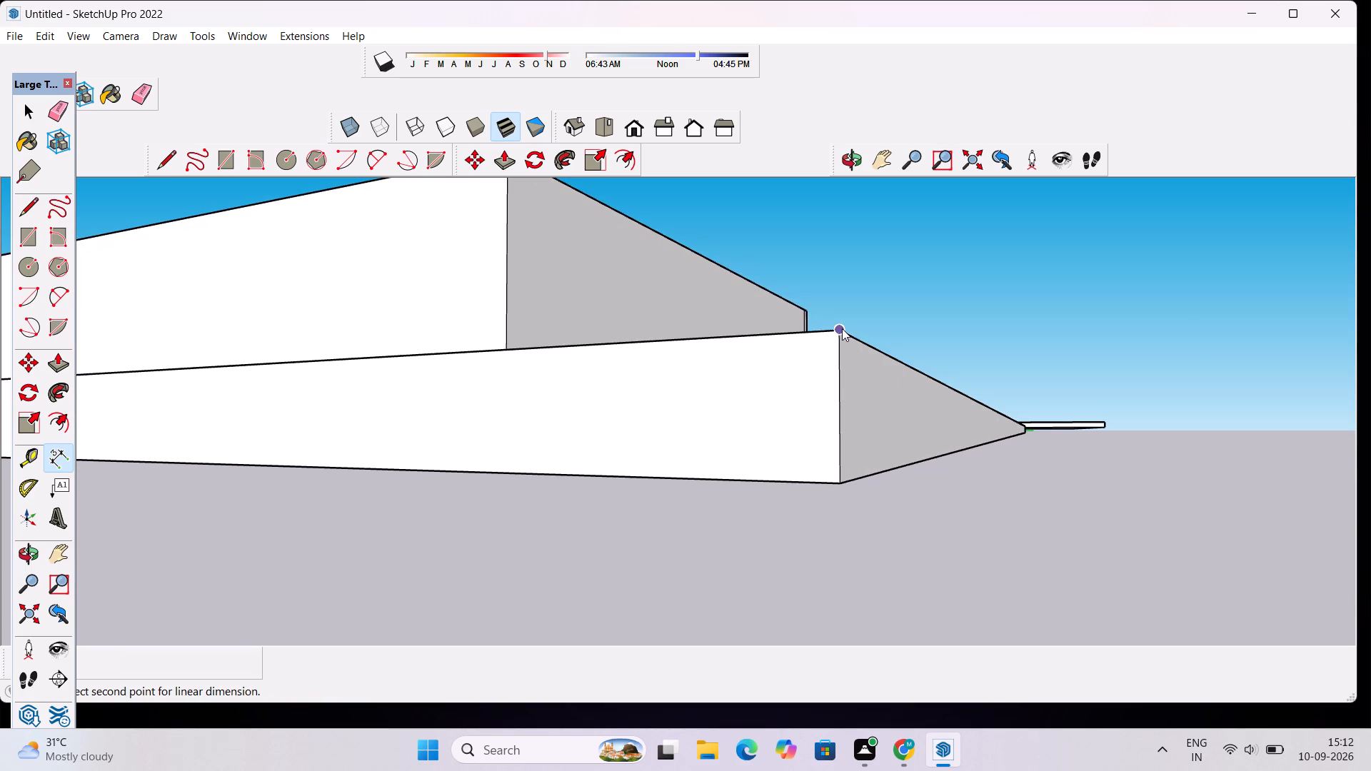
click(838, 480)
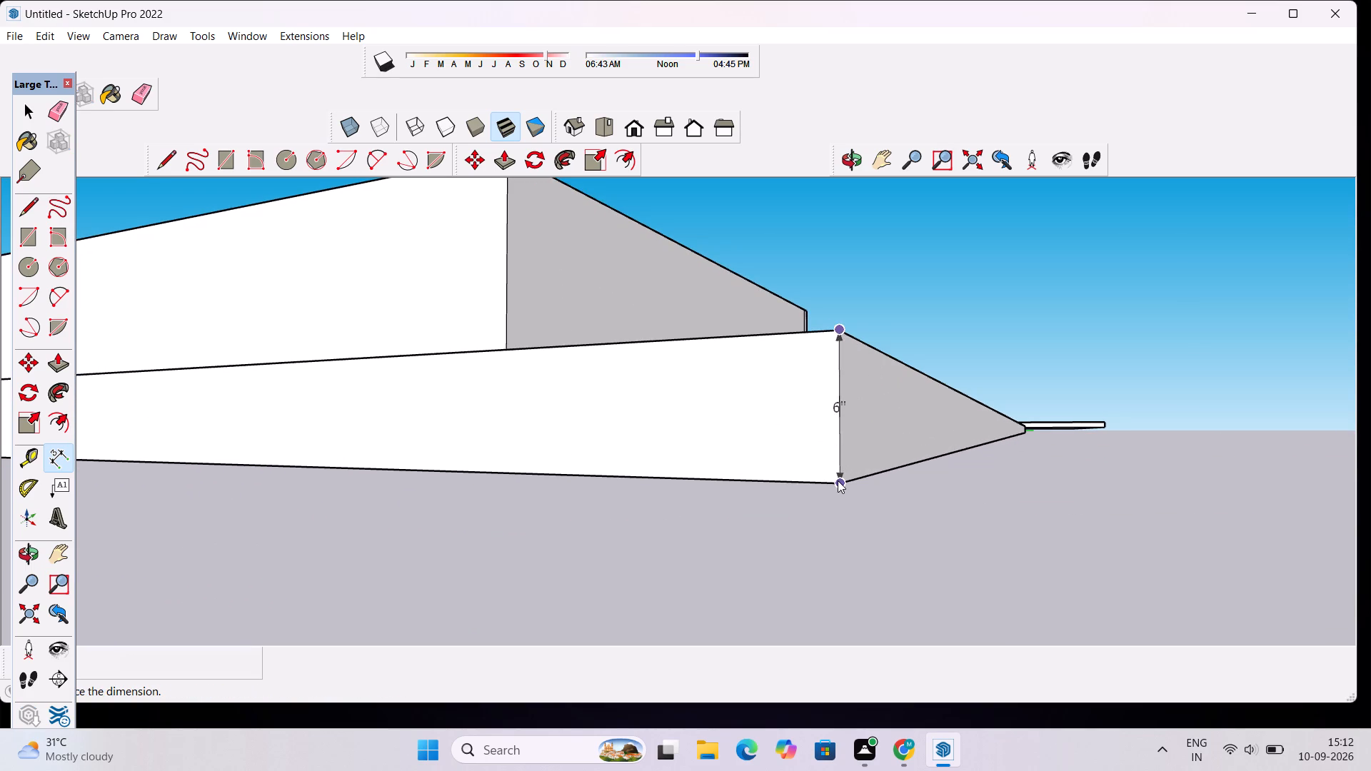
key(ctrl+z)
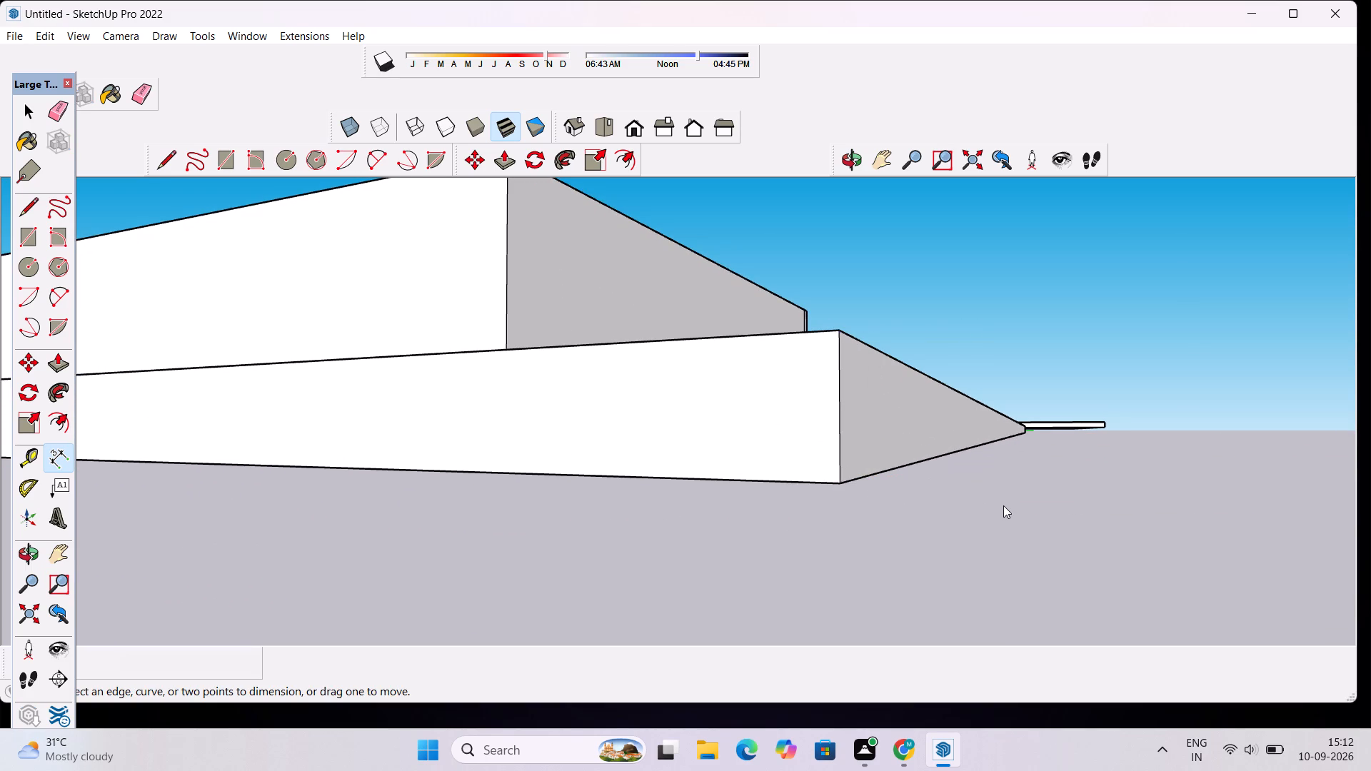
scroll(793, 425, down, 2)
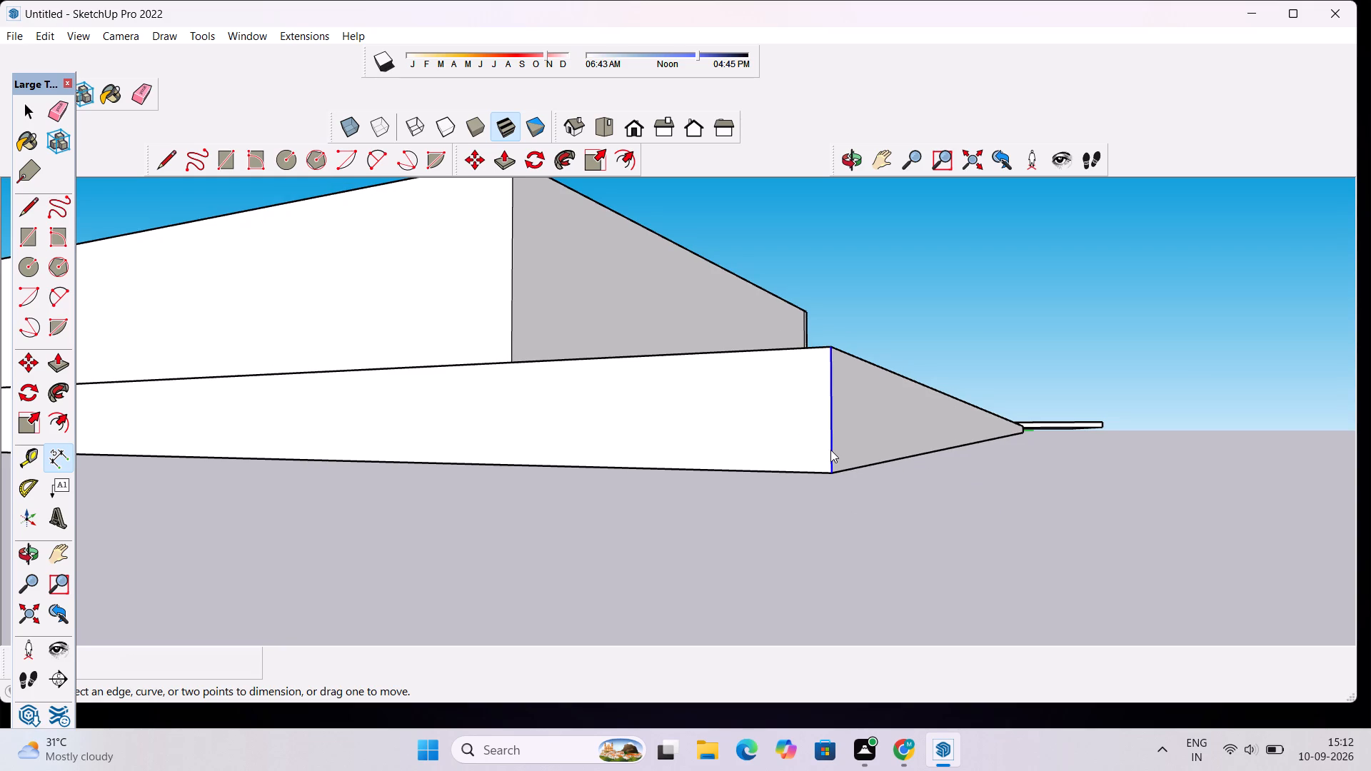
scroll(830, 450, down, 4)
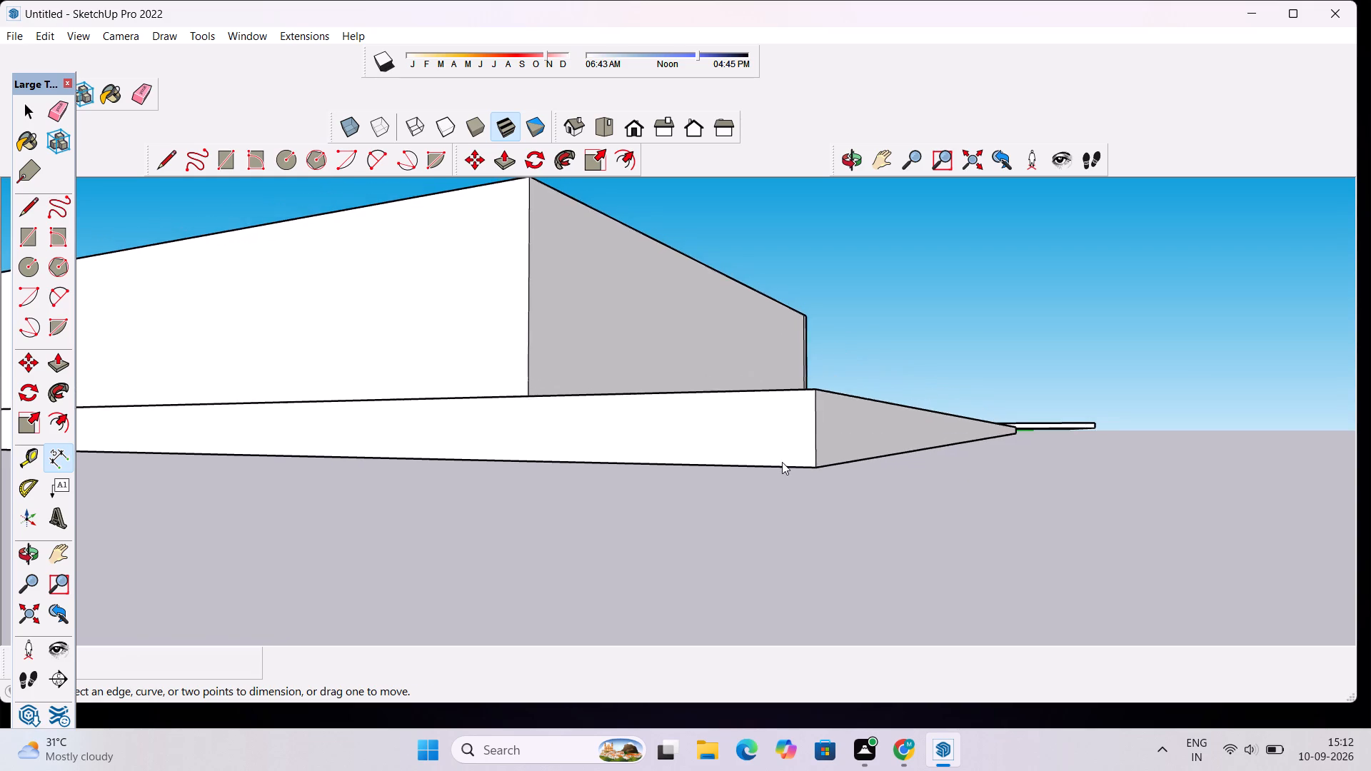
Select all connected geometry of the room walls and base slab, make it a group, and clear the selection.
scroll(782, 462, down, 7)
click(844, 163)
drag(853, 296, 848, 306)
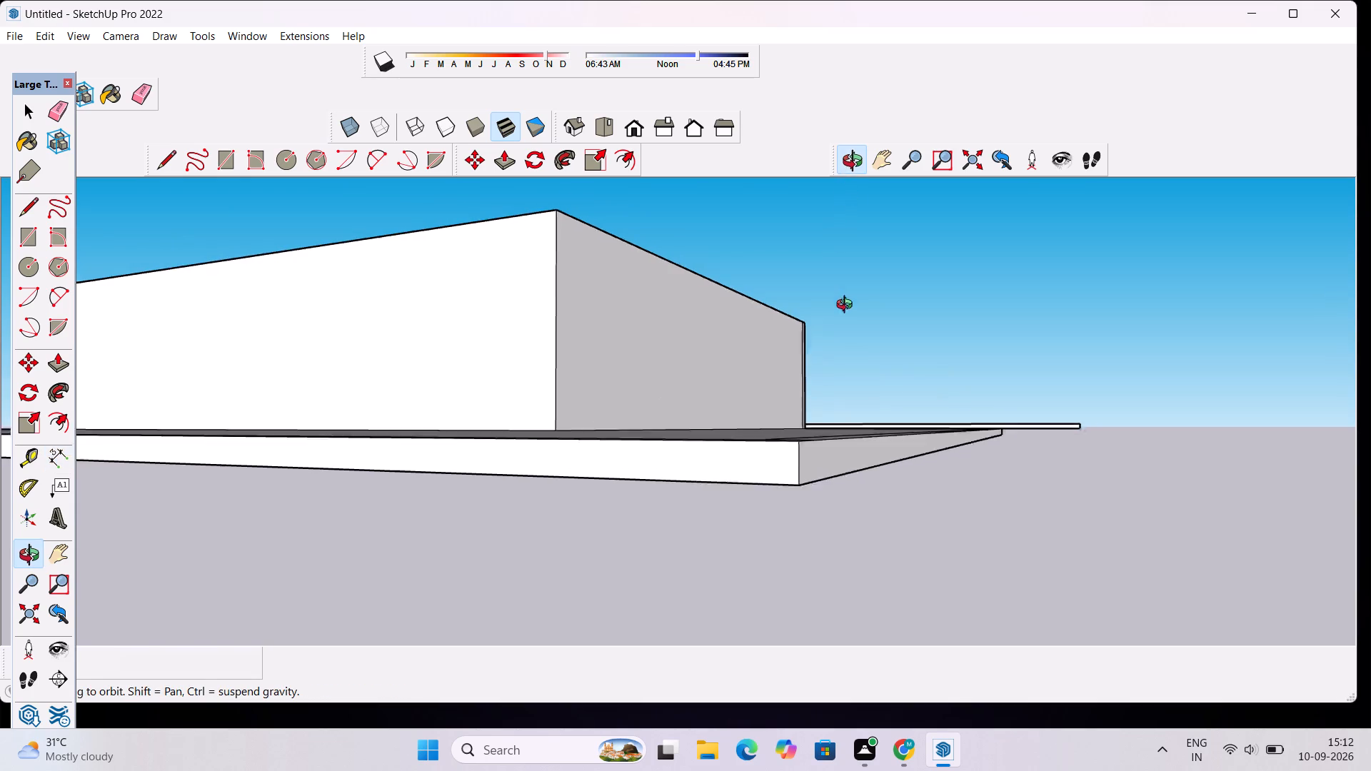
drag(848, 306, 608, 413)
scroll(605, 405, down, 5)
scroll(880, 444, up, 5)
drag(880, 444, 880, 512)
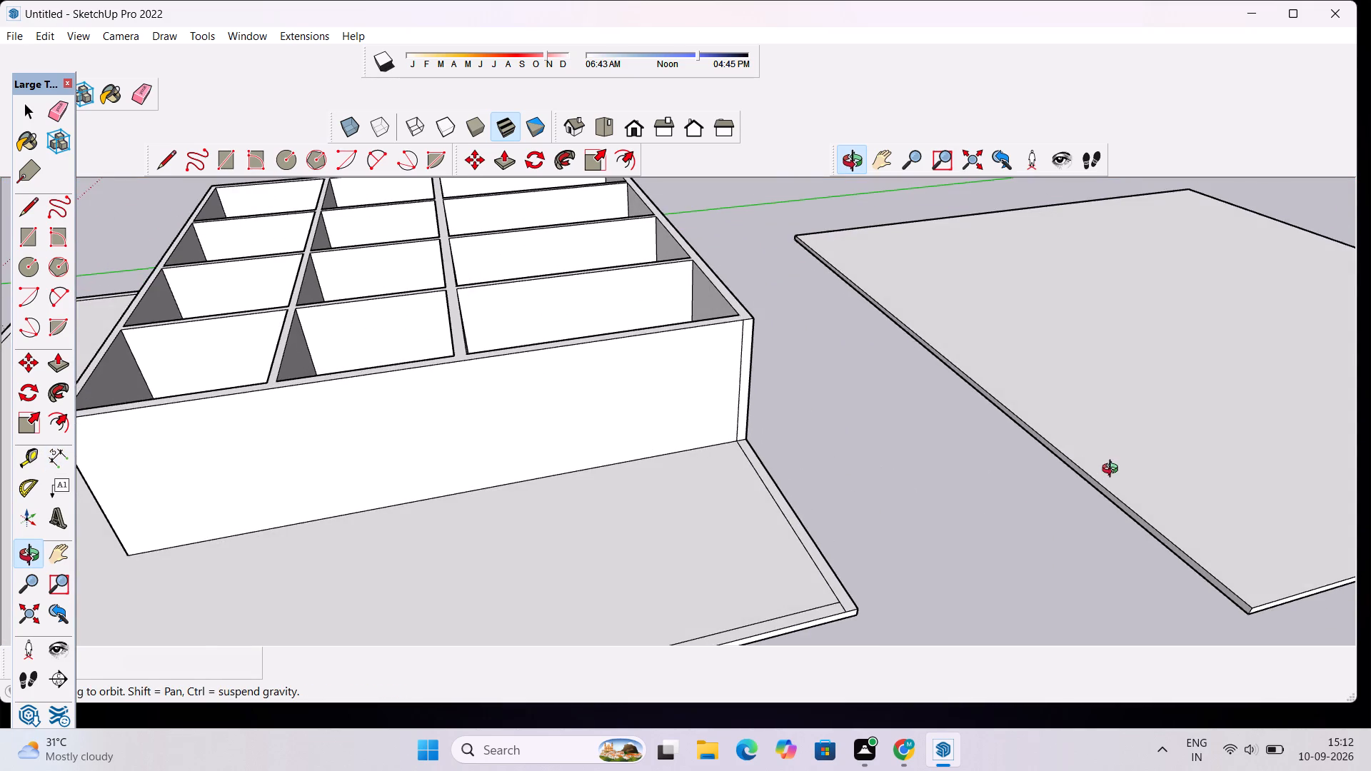
scroll(745, 461, down, 14)
drag(454, 500, 753, 498)
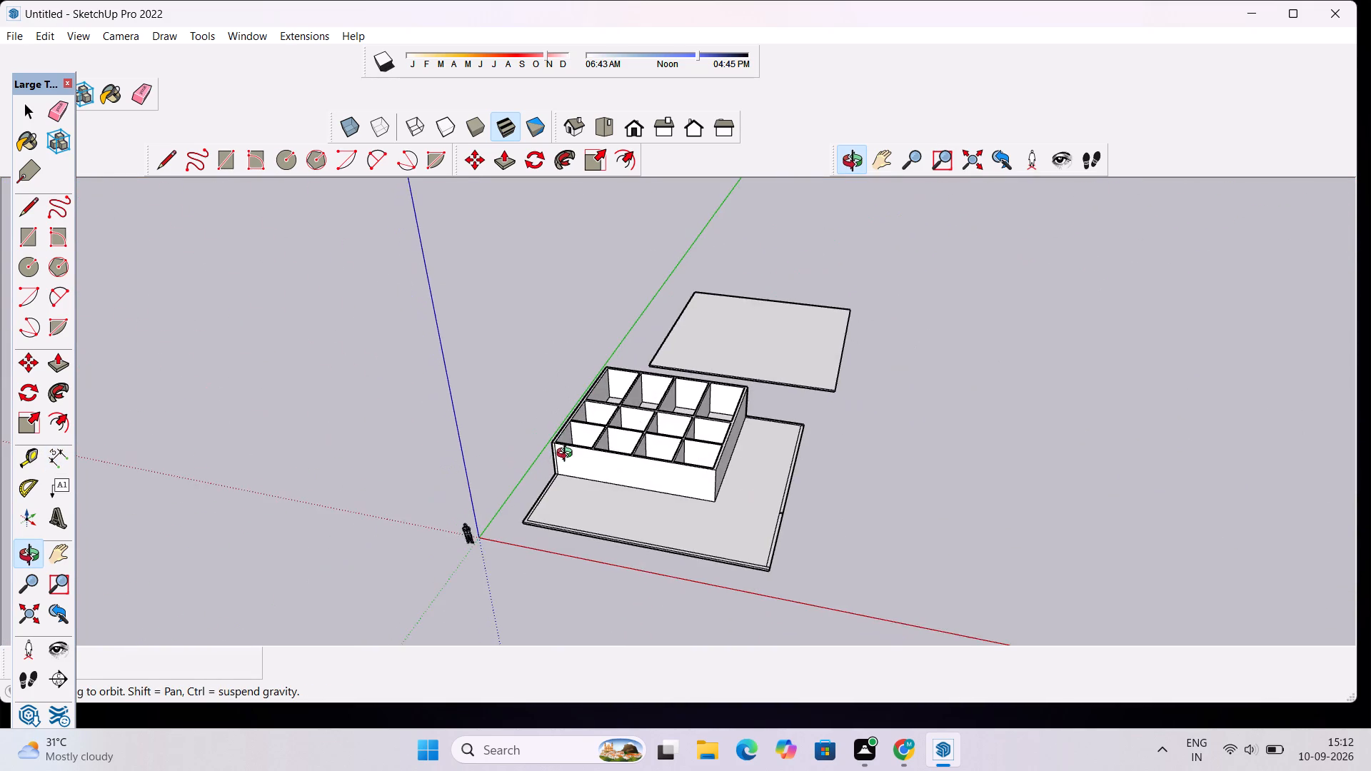
scroll(568, 454, up, 4)
drag(595, 461, 683, 468)
key(space)
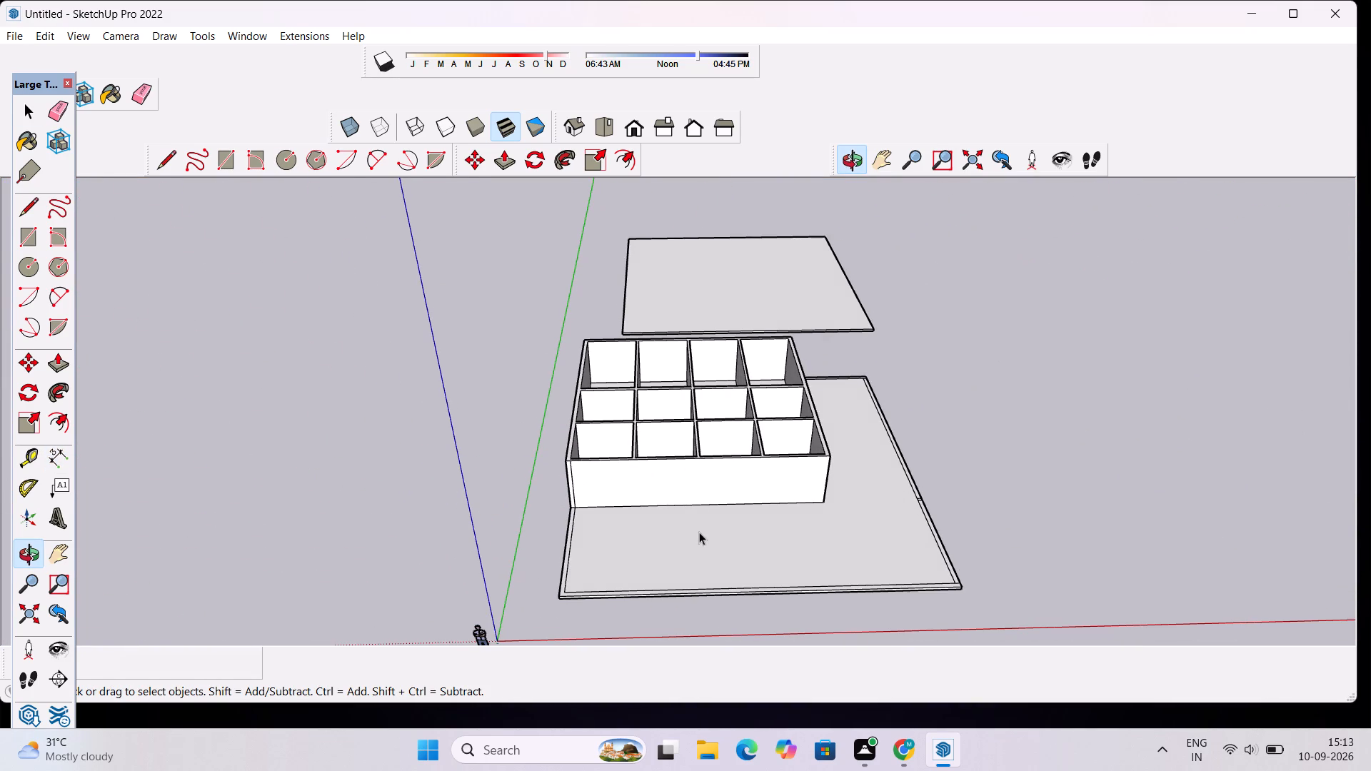
click(699, 532)
triple_click(727, 483)
click(727, 483)
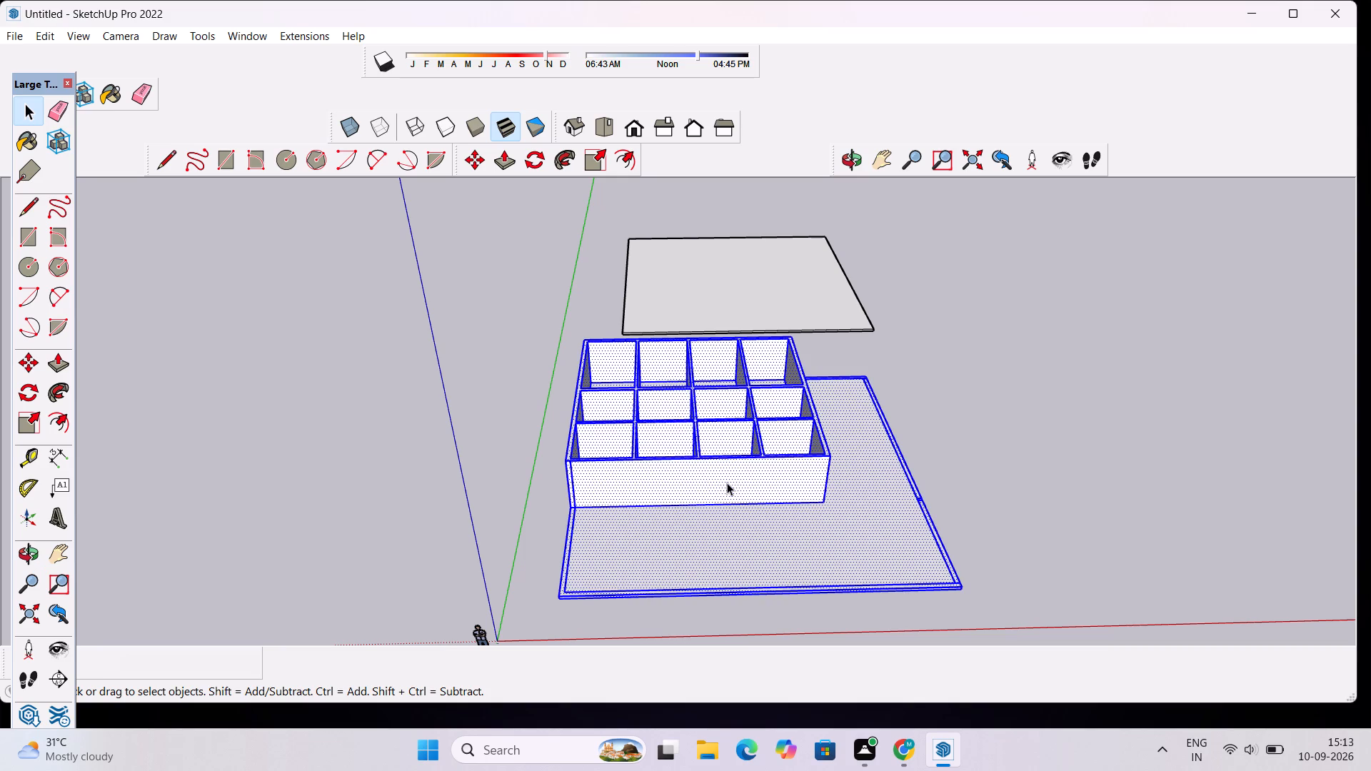
right_click(727, 483)
click(784, 343)
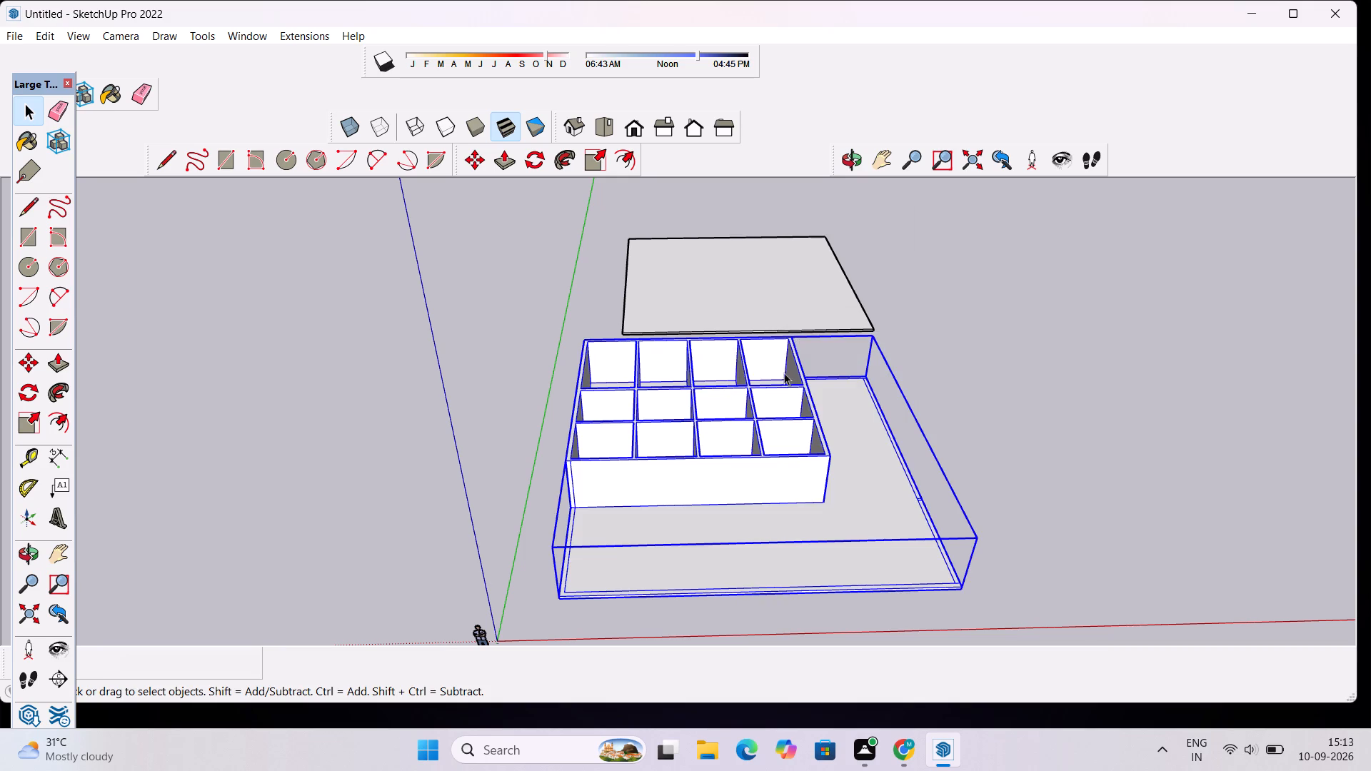
click(967, 389)
Copy the walls-and-slab group 10' 6" straight up from its bottom corner, so it sits on the top of the original walls.
click(692, 446)
key(m)
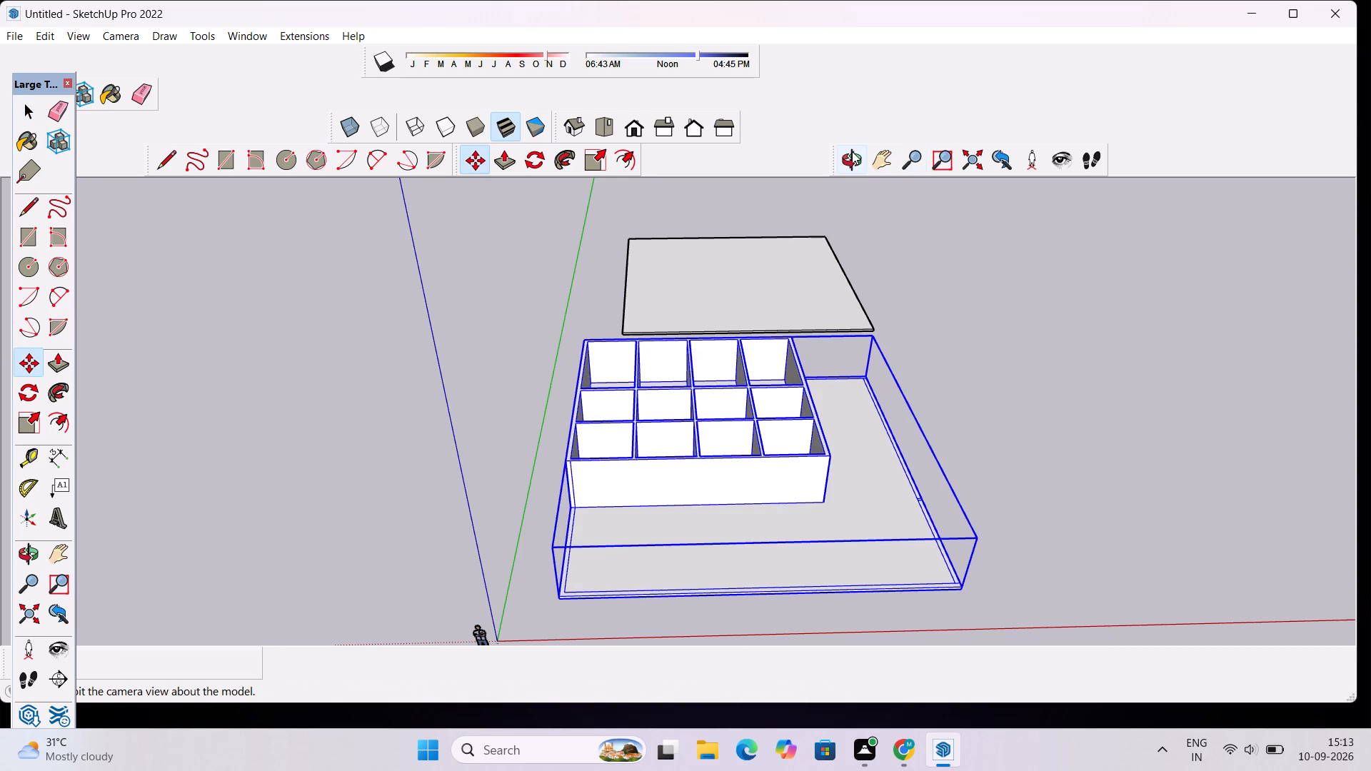
click(850, 154)
drag(544, 301, 848, 305)
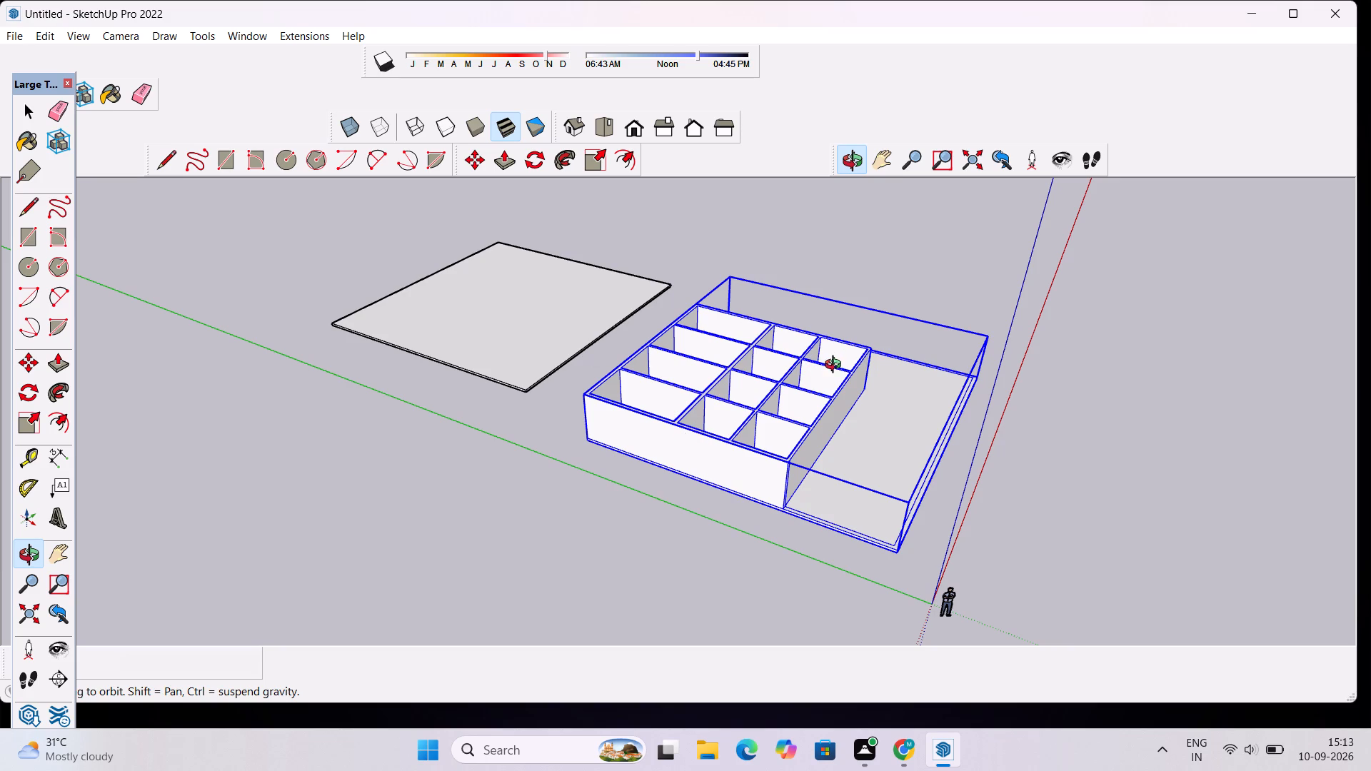
scroll(590, 430, up, 5)
drag(552, 469, 665, 445)
scroll(655, 407, up, 9)
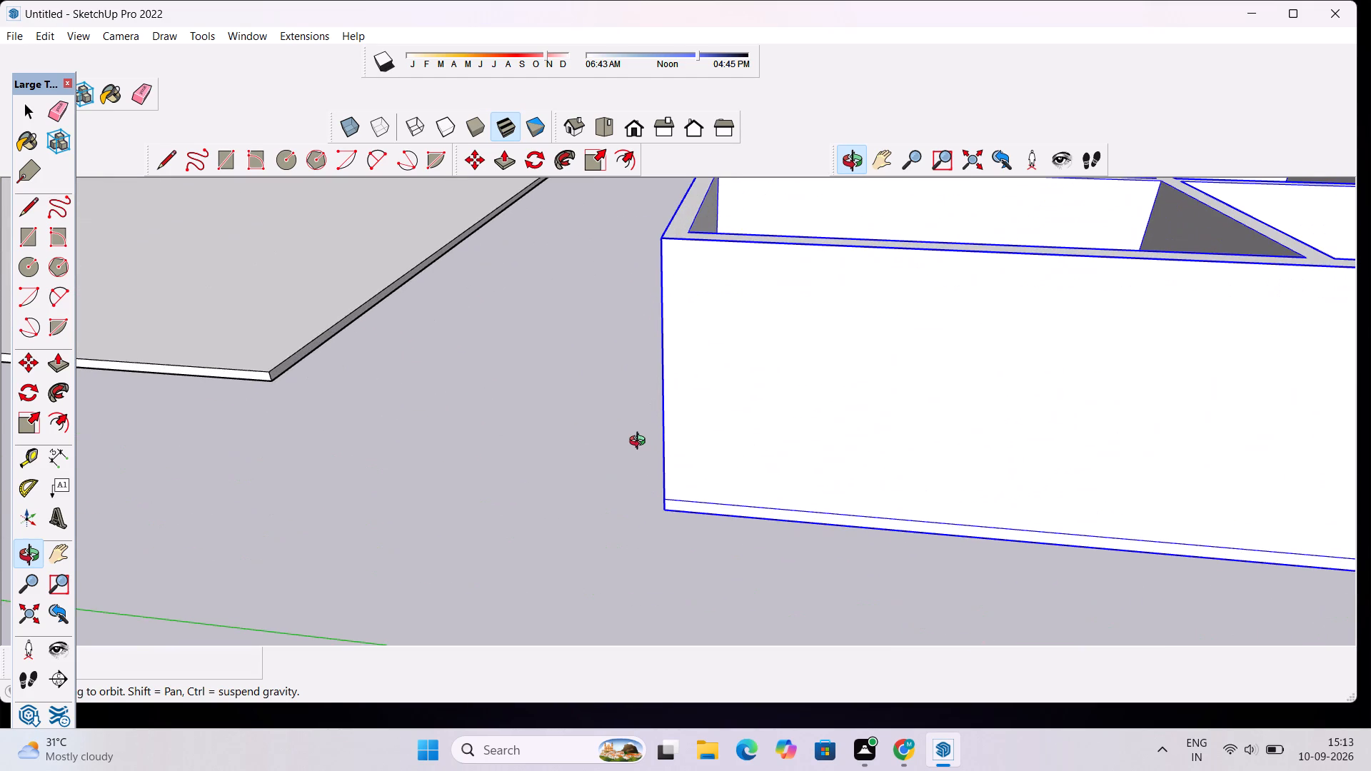
key(m)
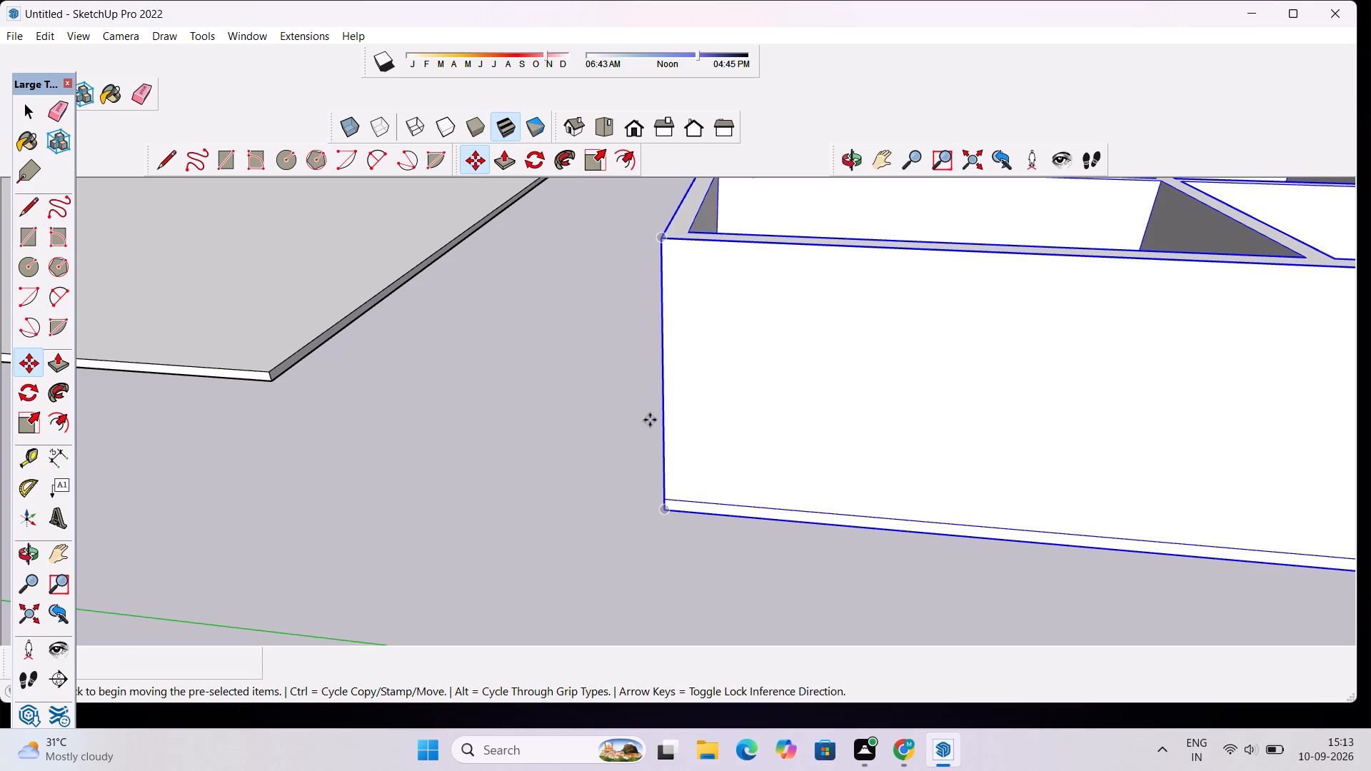
click(663, 510)
scroll(677, 380, down, 10)
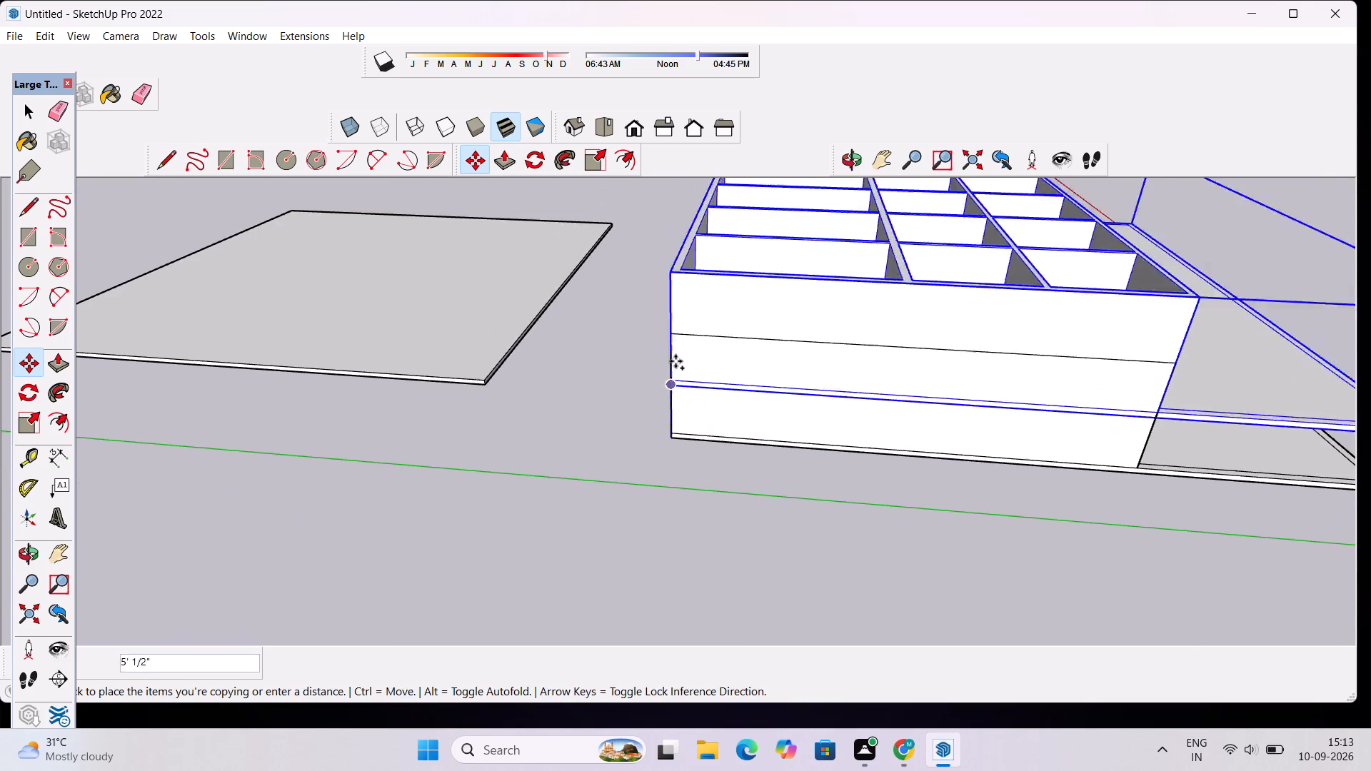
scroll(669, 318, up, 3)
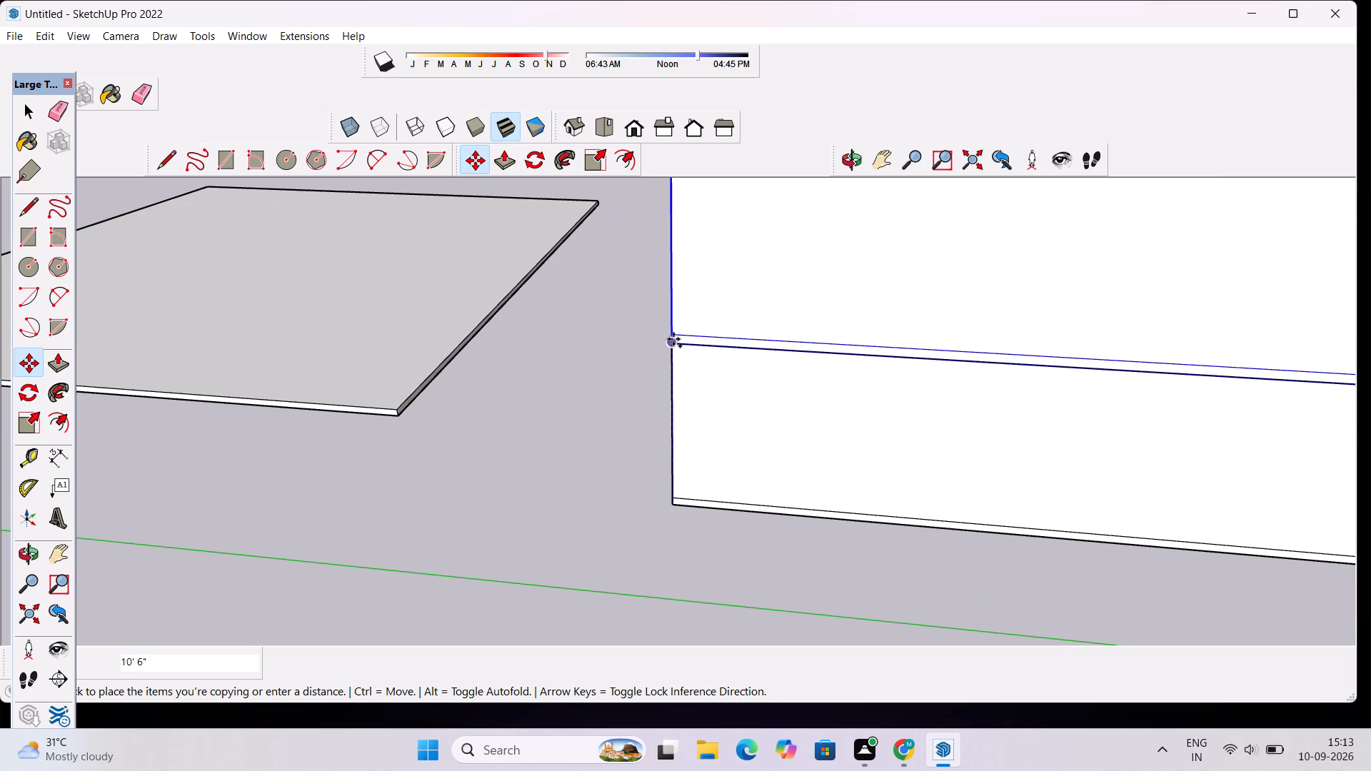
scroll(677, 330, up, 4)
click(676, 341)
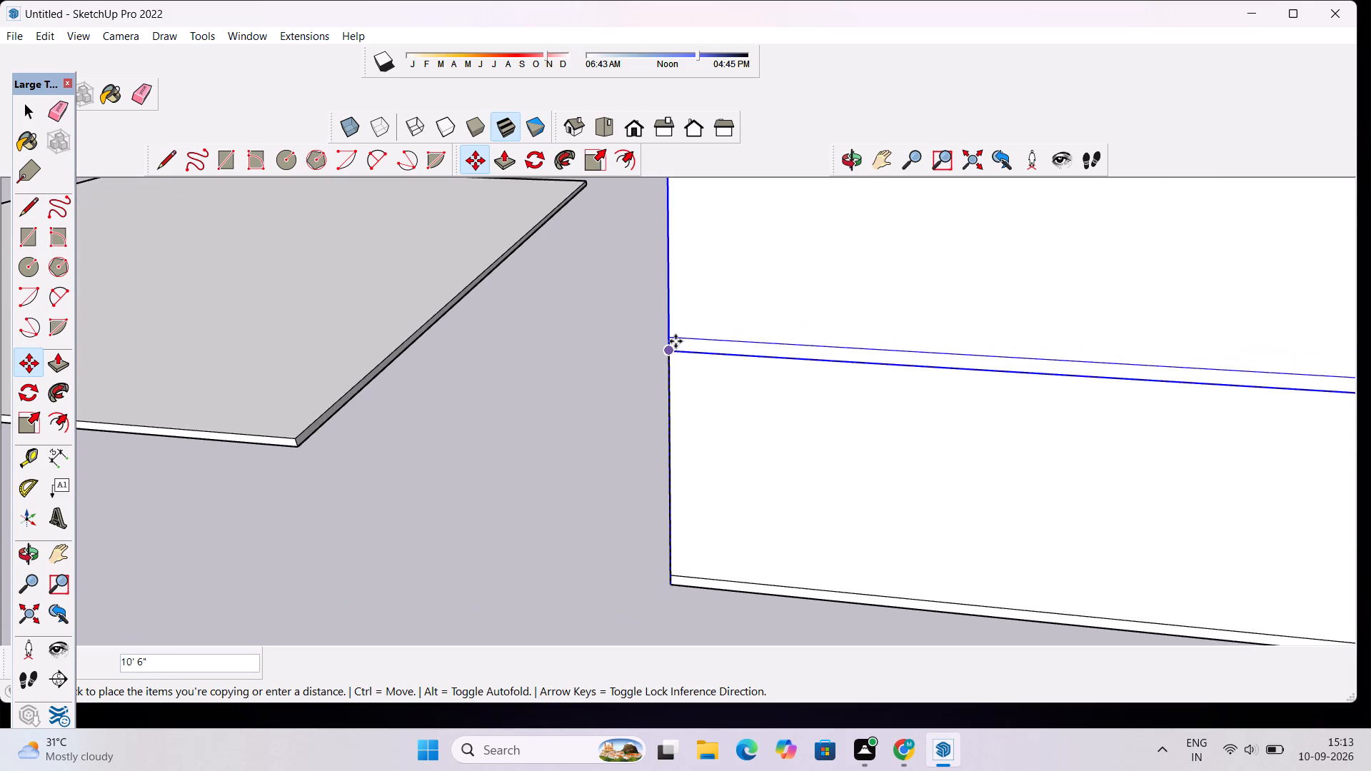
Copy the upper floor group another 10' 6" straight up from its bottom corner to stack a third floor.
scroll(673, 335, down, 13)
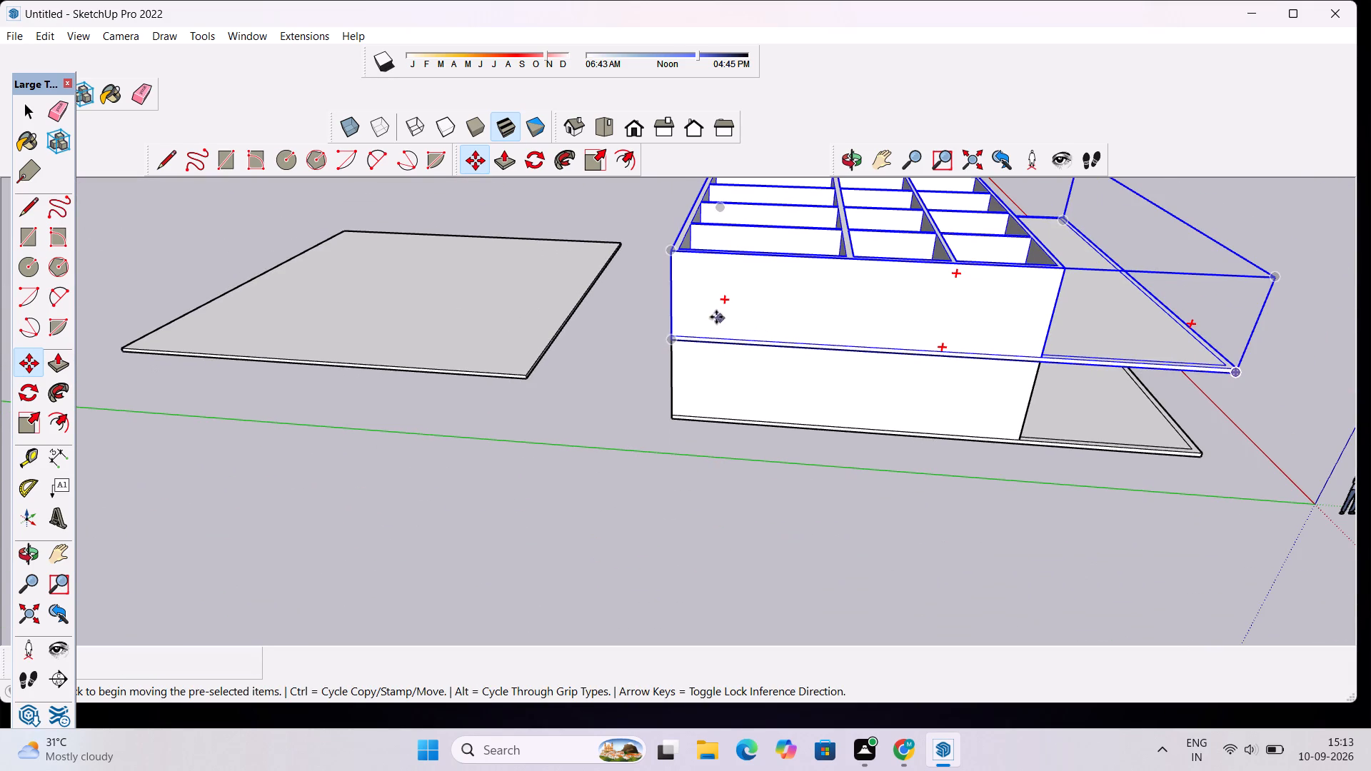
scroll(700, 336, up, 8)
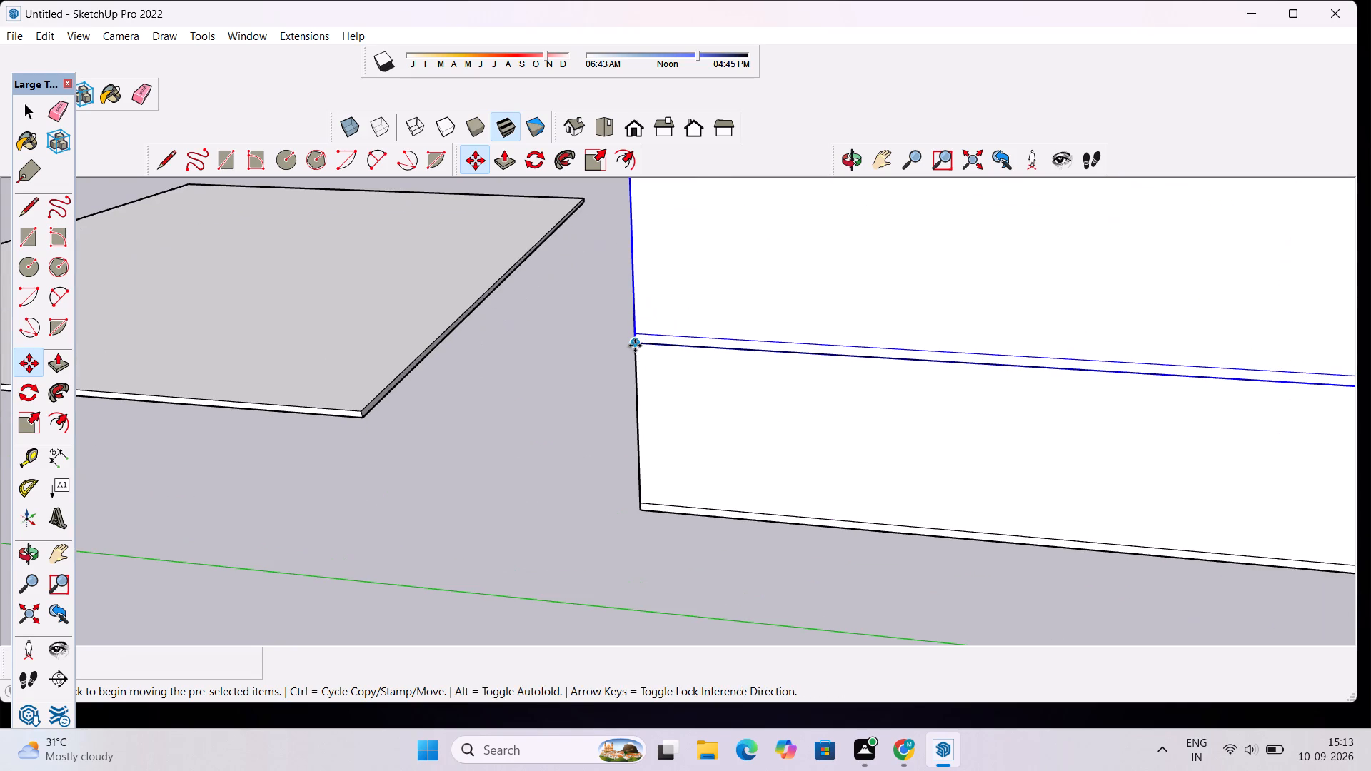
click(633, 346)
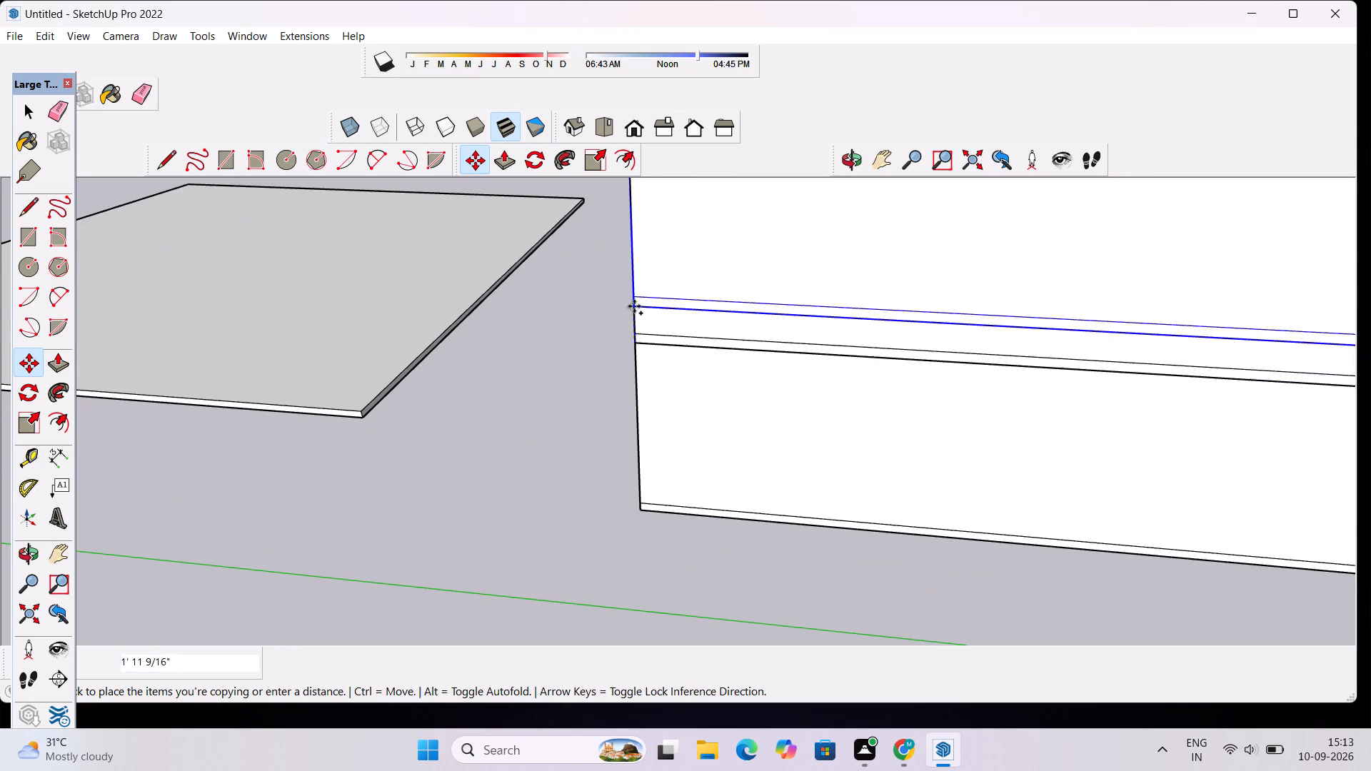
scroll(633, 306, down, 10)
scroll(633, 308, up, 1)
scroll(633, 308, down, 4)
scroll(632, 257, up, 10)
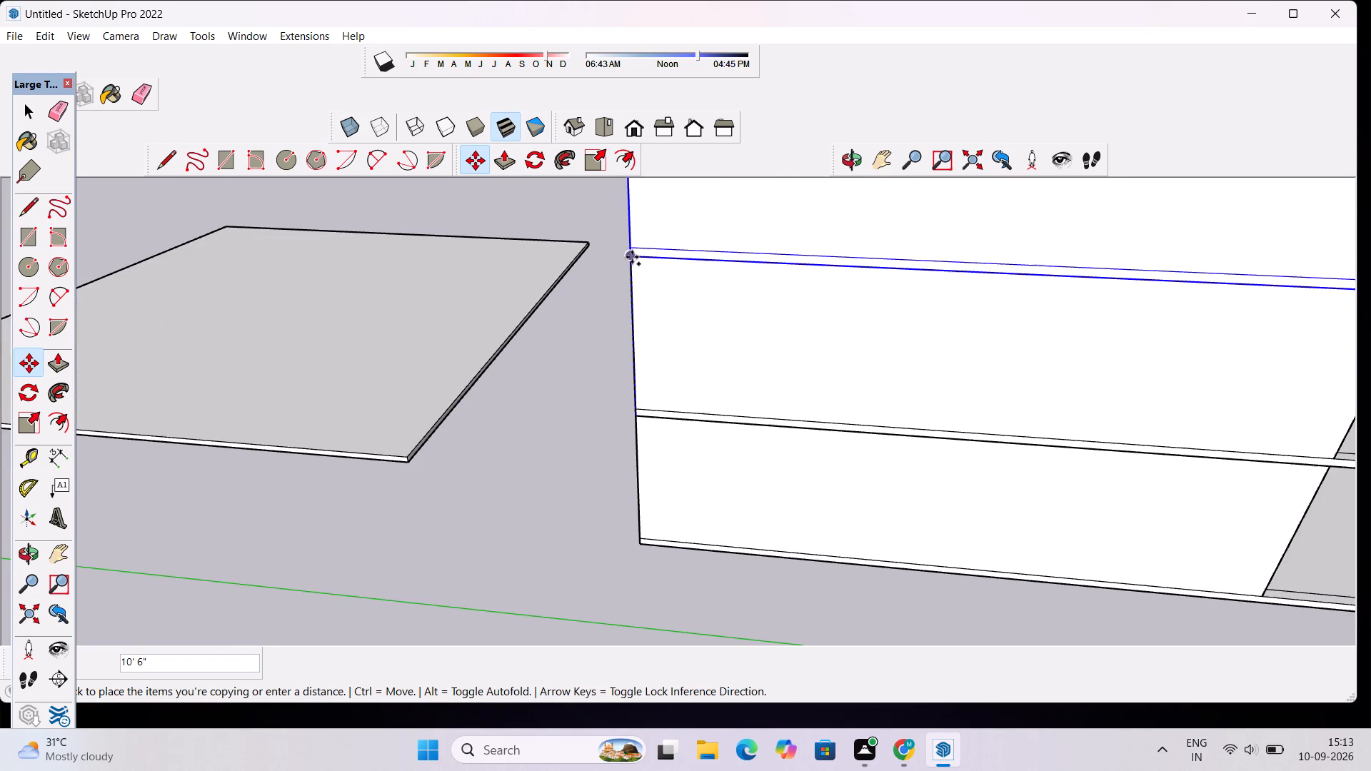
click(632, 257)
Clear the selection and examine from several sides how the three stacked floors and the separate slab sit.
scroll(632, 263, down, 14)
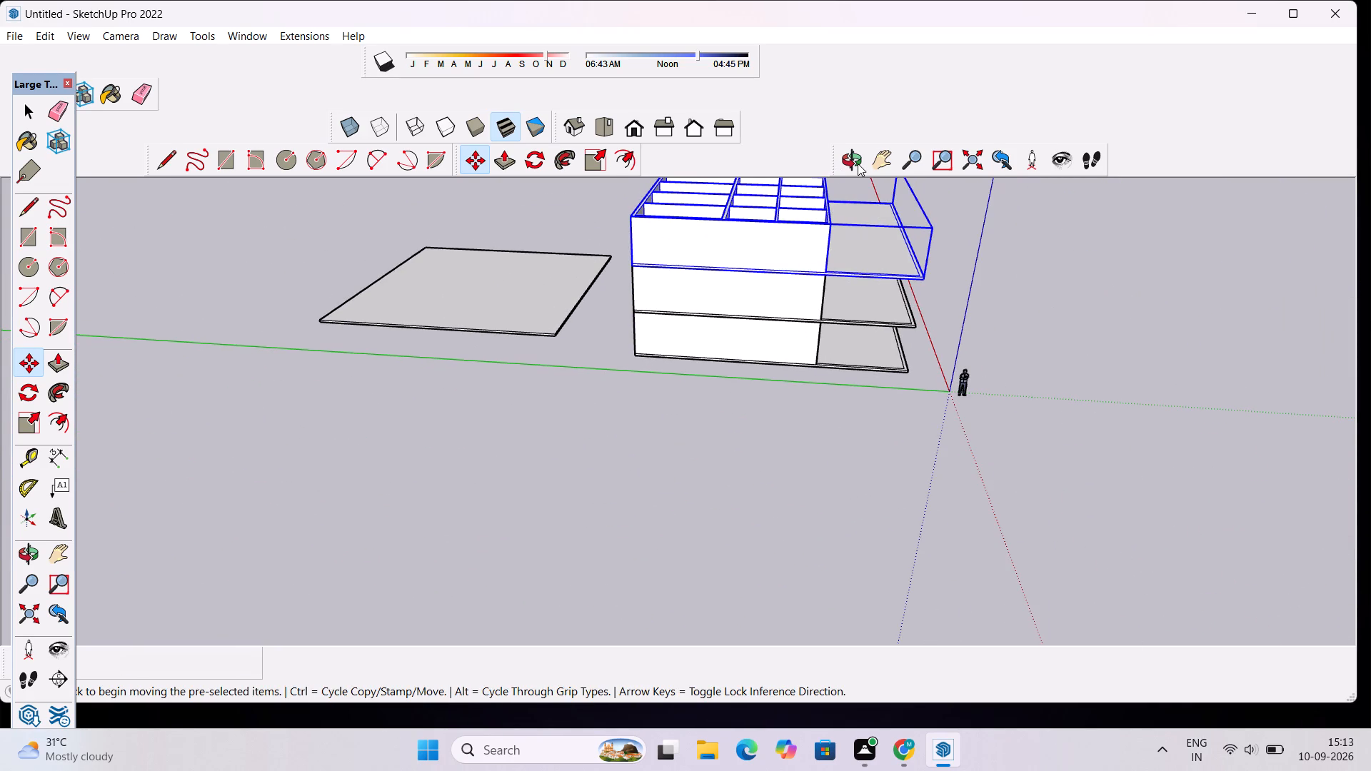
click(858, 163)
drag(890, 248, 621, 243)
scroll(628, 248, down, 4)
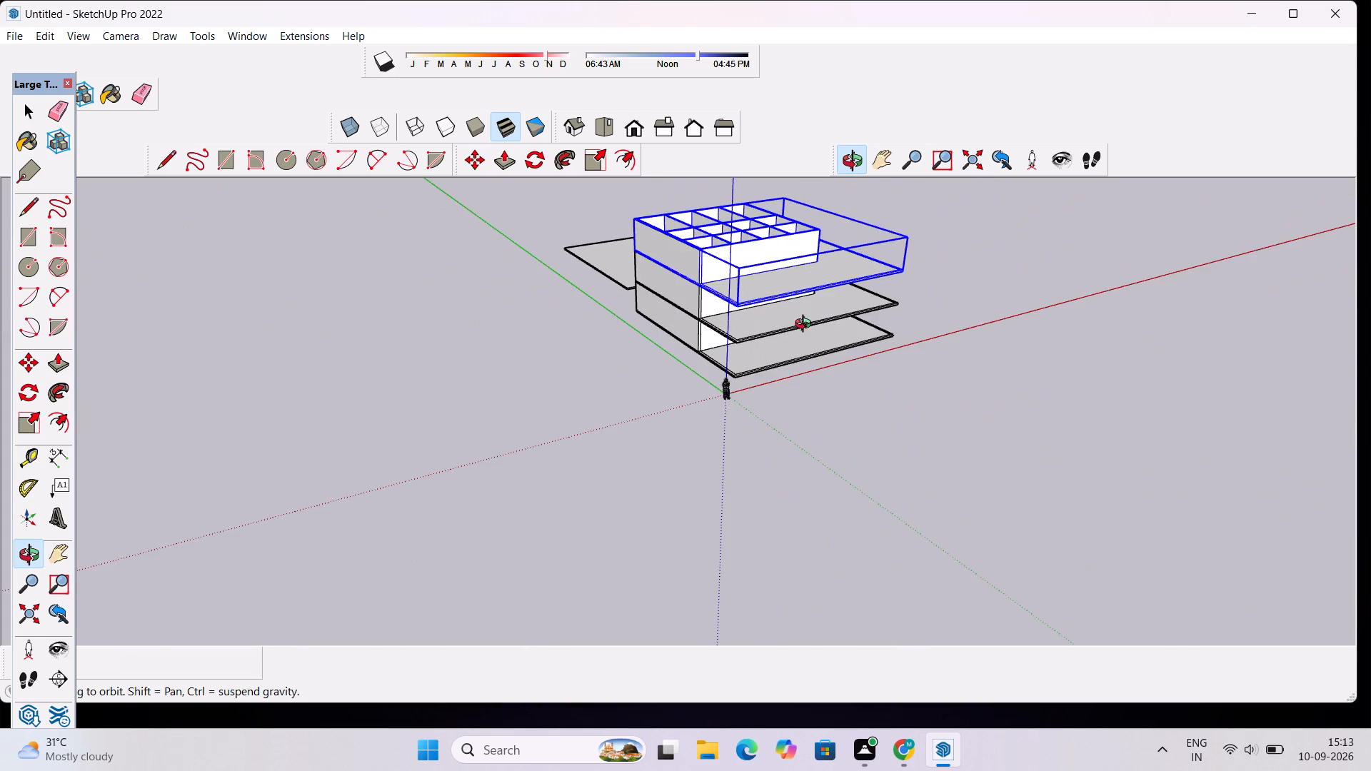
drag(806, 326, 730, 329)
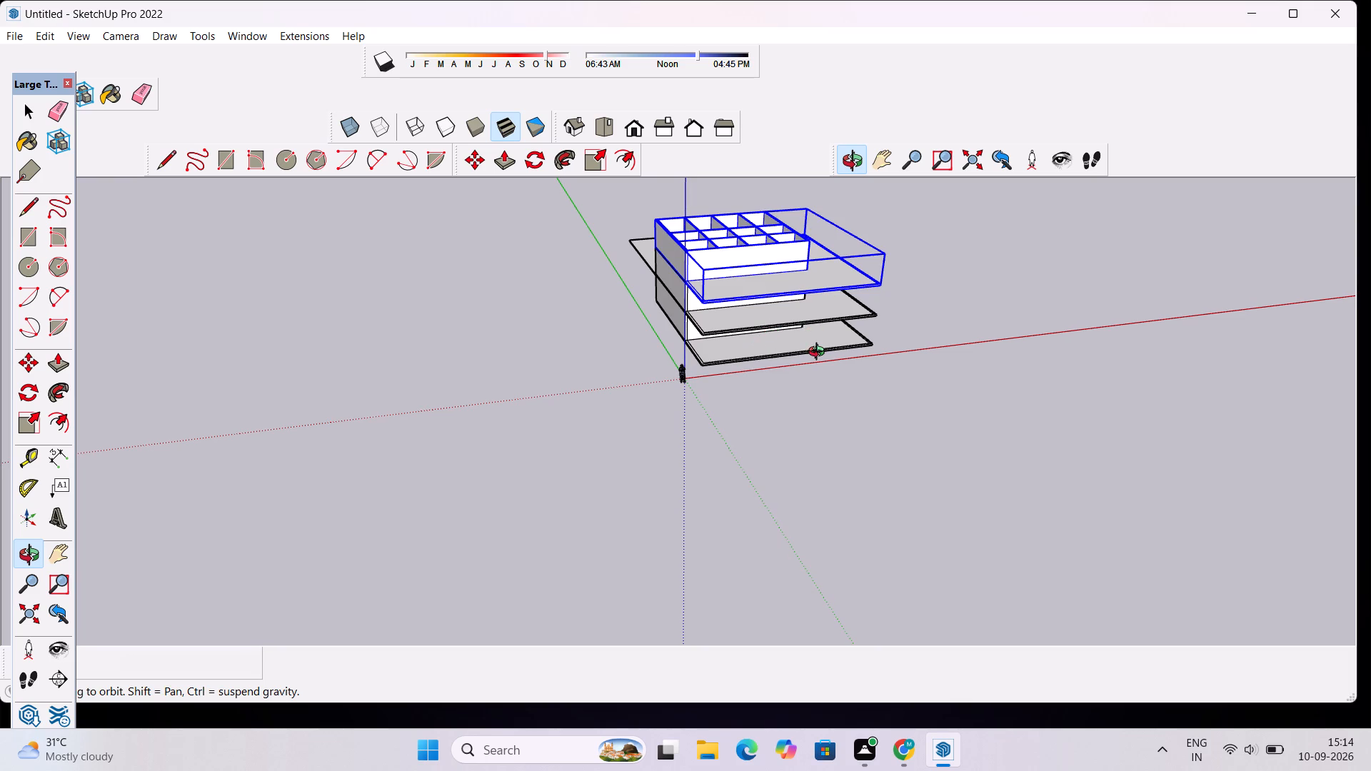
key(space)
click(804, 404)
scroll(750, 273, up, 2)
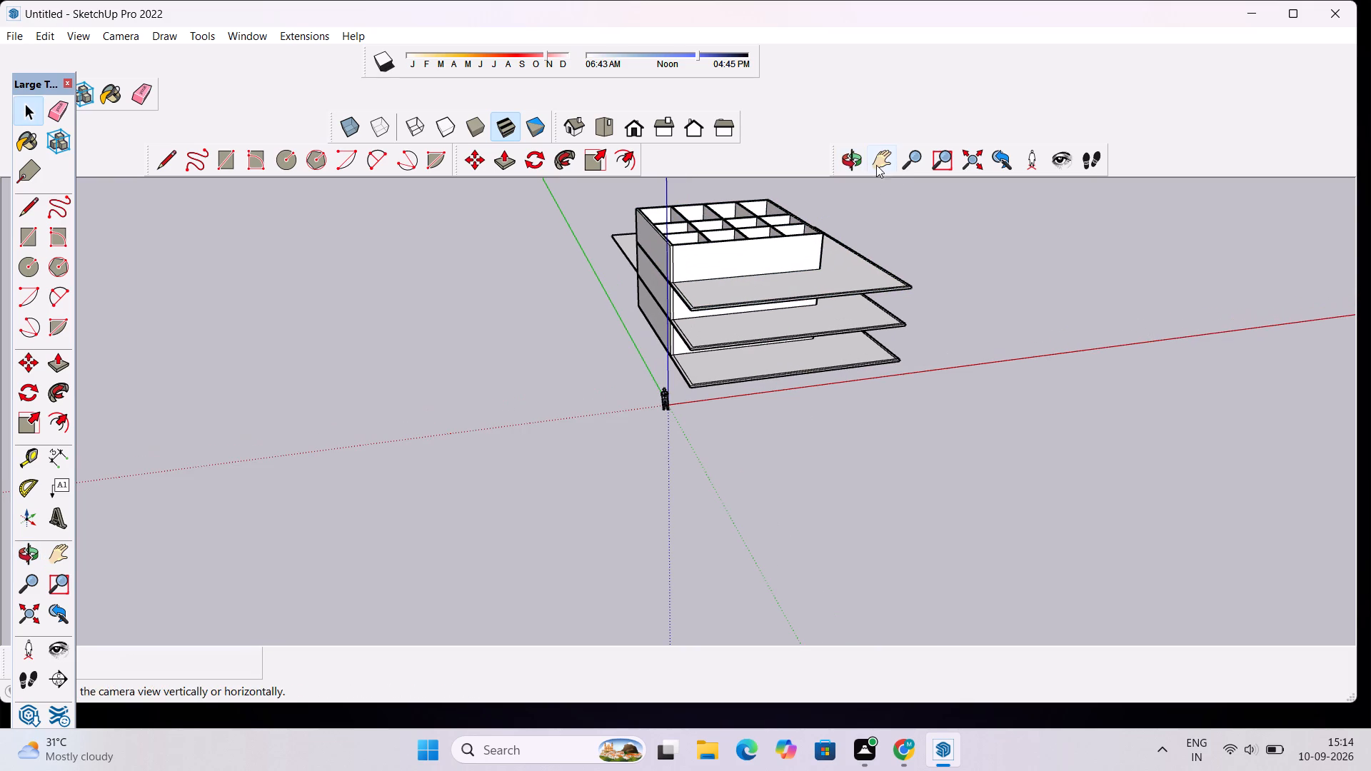
click(858, 162)
drag(952, 270, 827, 271)
scroll(811, 263, up, 5)
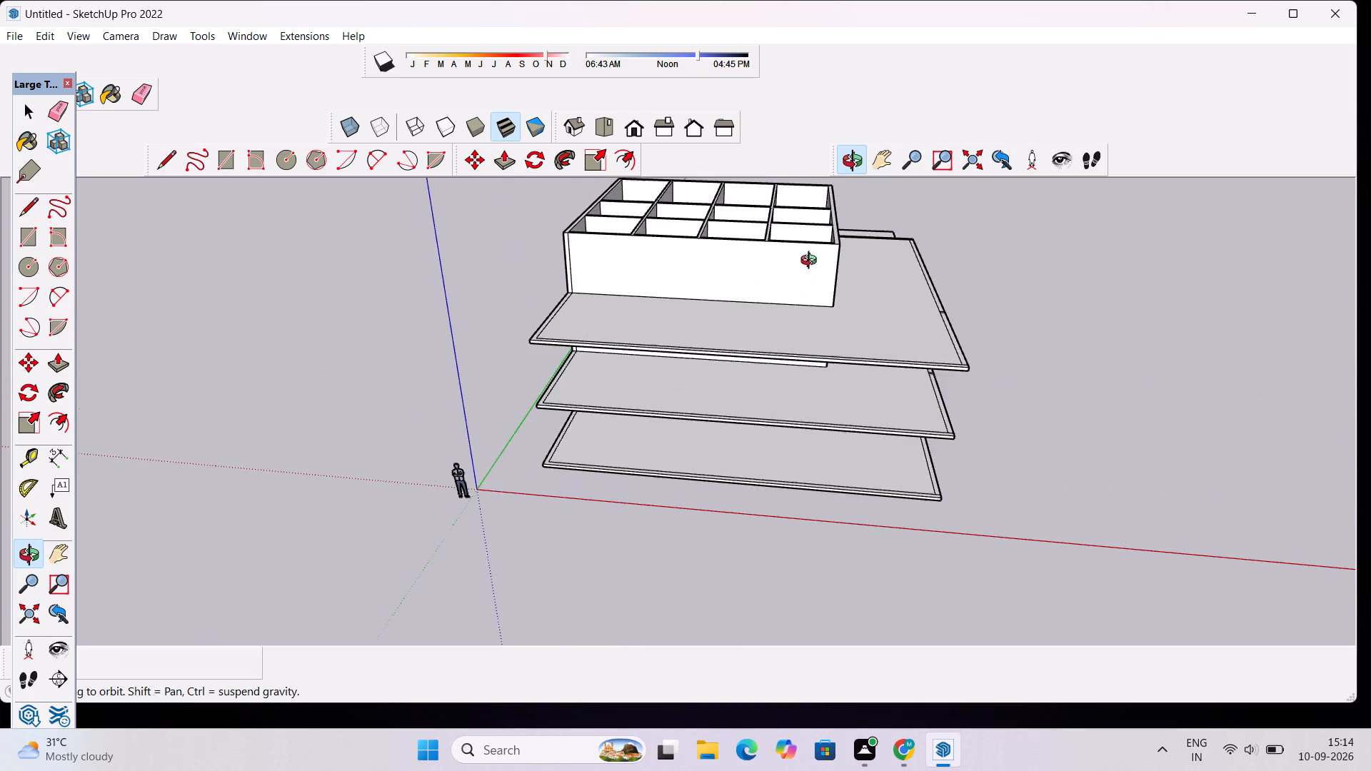
drag(1152, 318, 1030, 326)
scroll(666, 382, down, 5)
drag(684, 395, 802, 353)
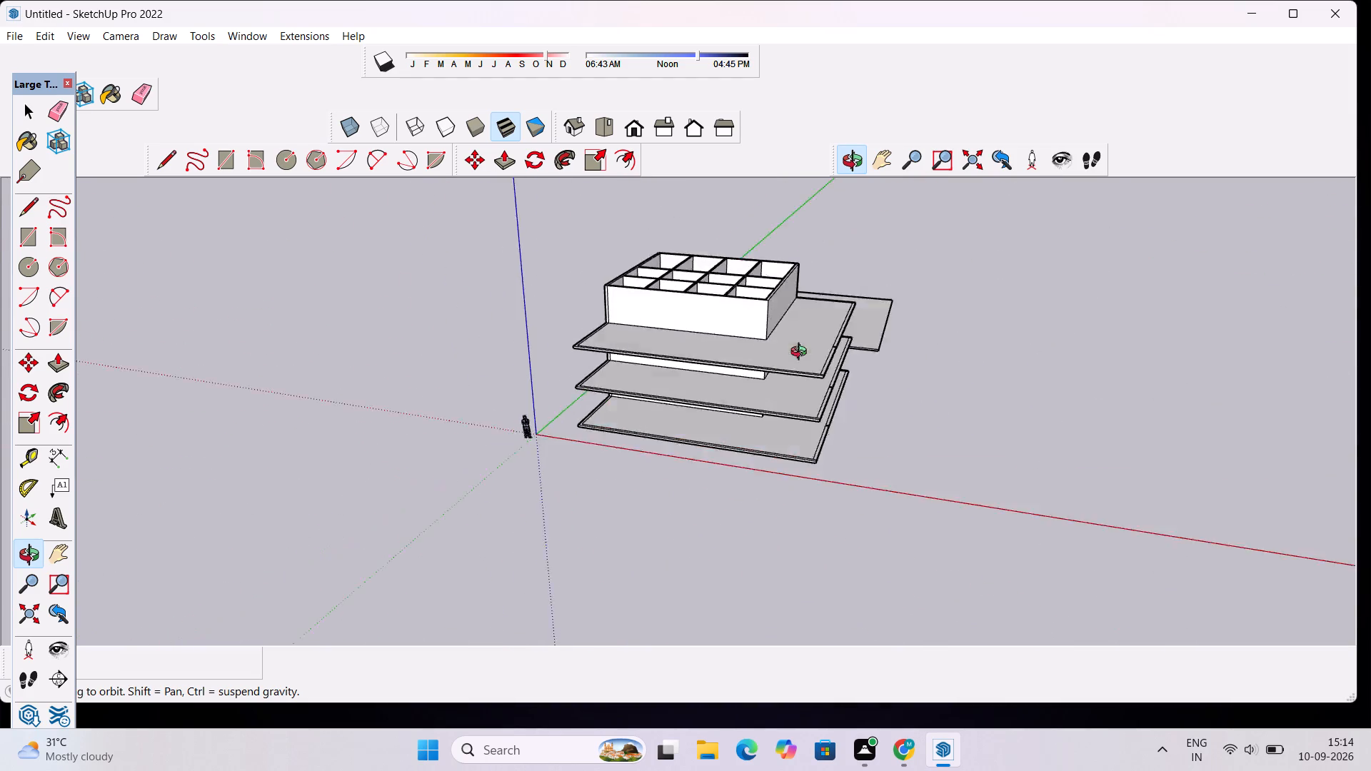
drag(802, 353, 818, 327)
scroll(782, 316, up, 4)
drag(735, 353, 734, 513)
scroll(723, 298, up, 1)
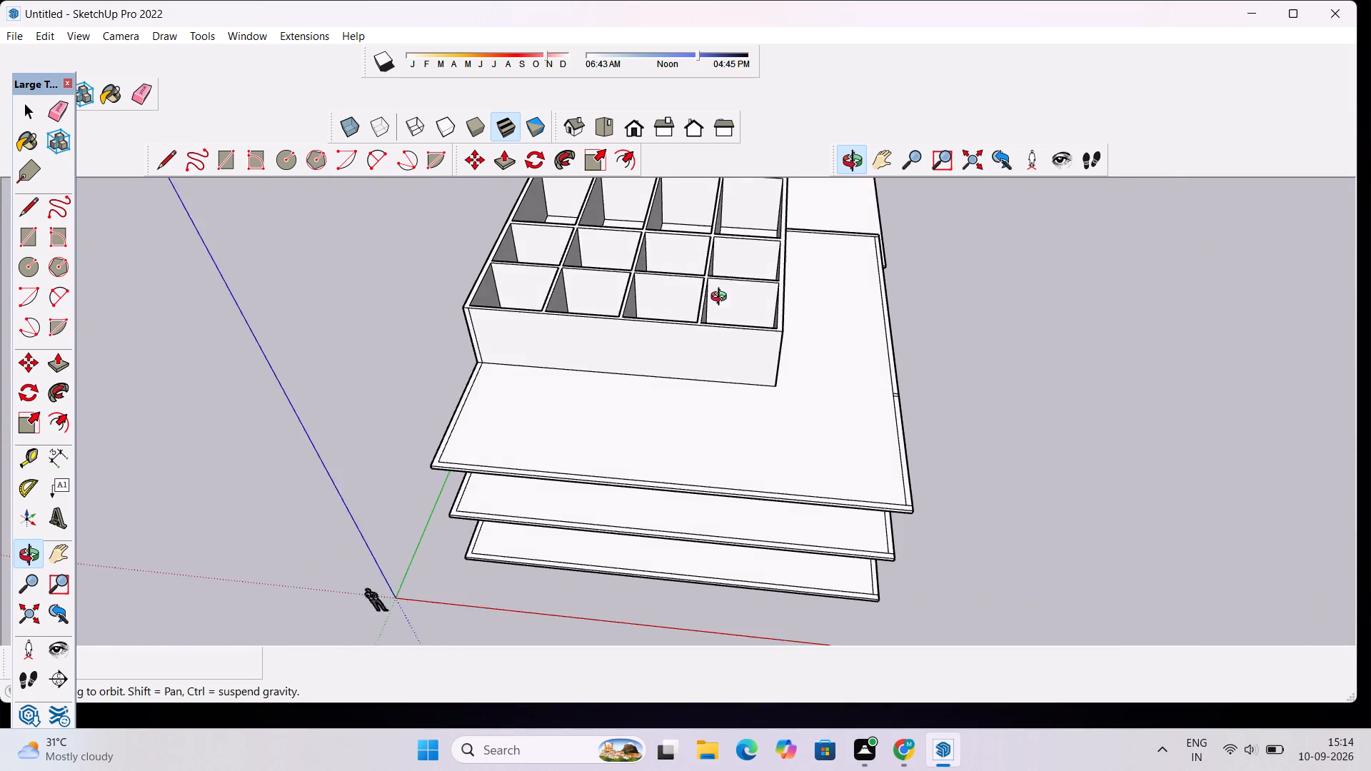
scroll(719, 322, down, 3)
scroll(725, 274, up, 9)
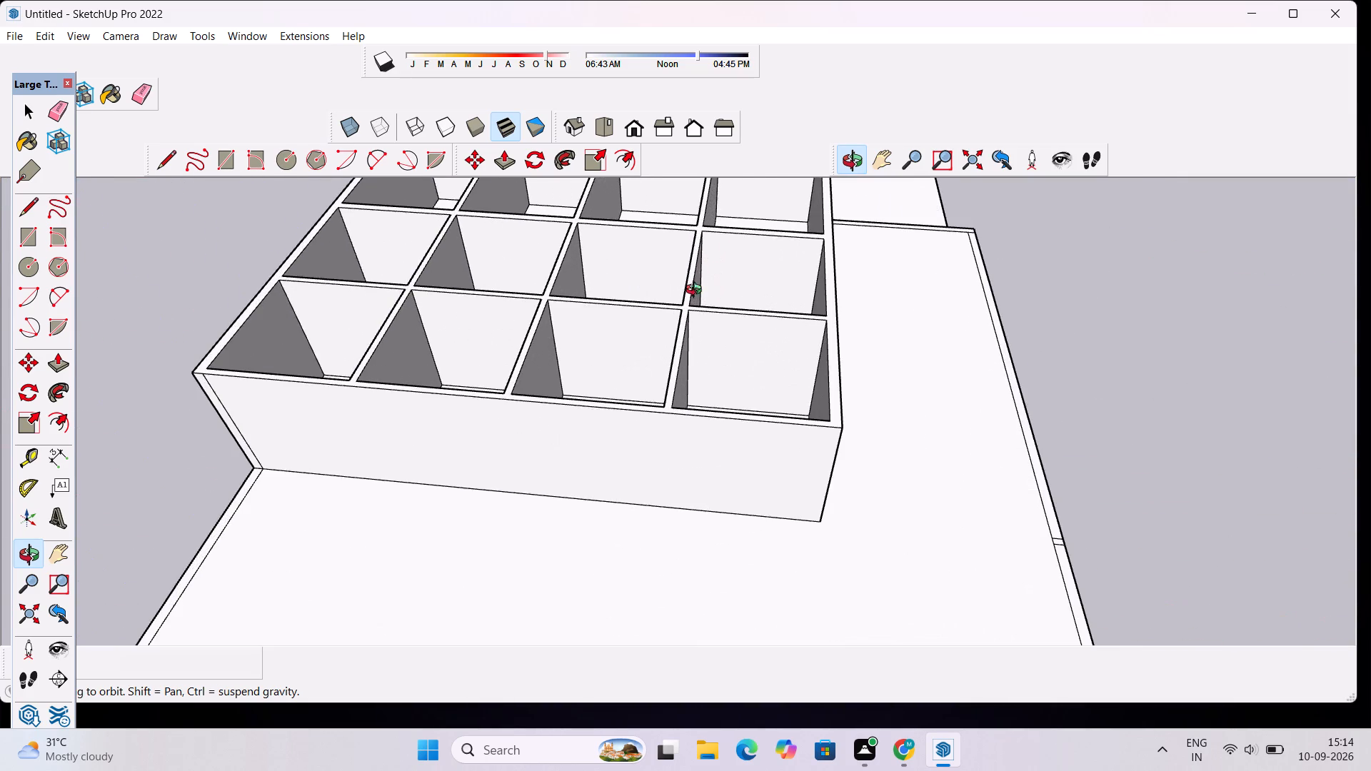
scroll(697, 291, down, 7)
drag(481, 365, 823, 387)
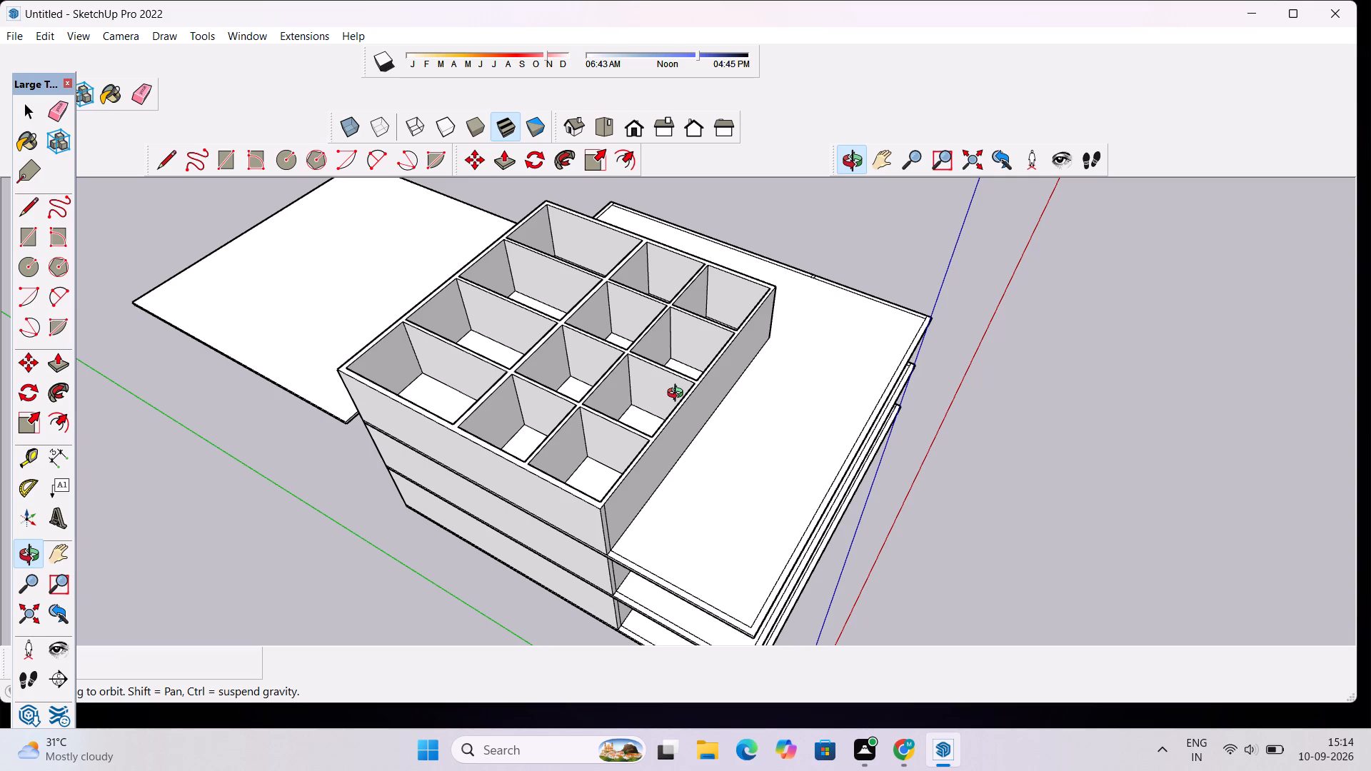
scroll(681, 395, down, 4)
scroll(695, 358, up, 2)
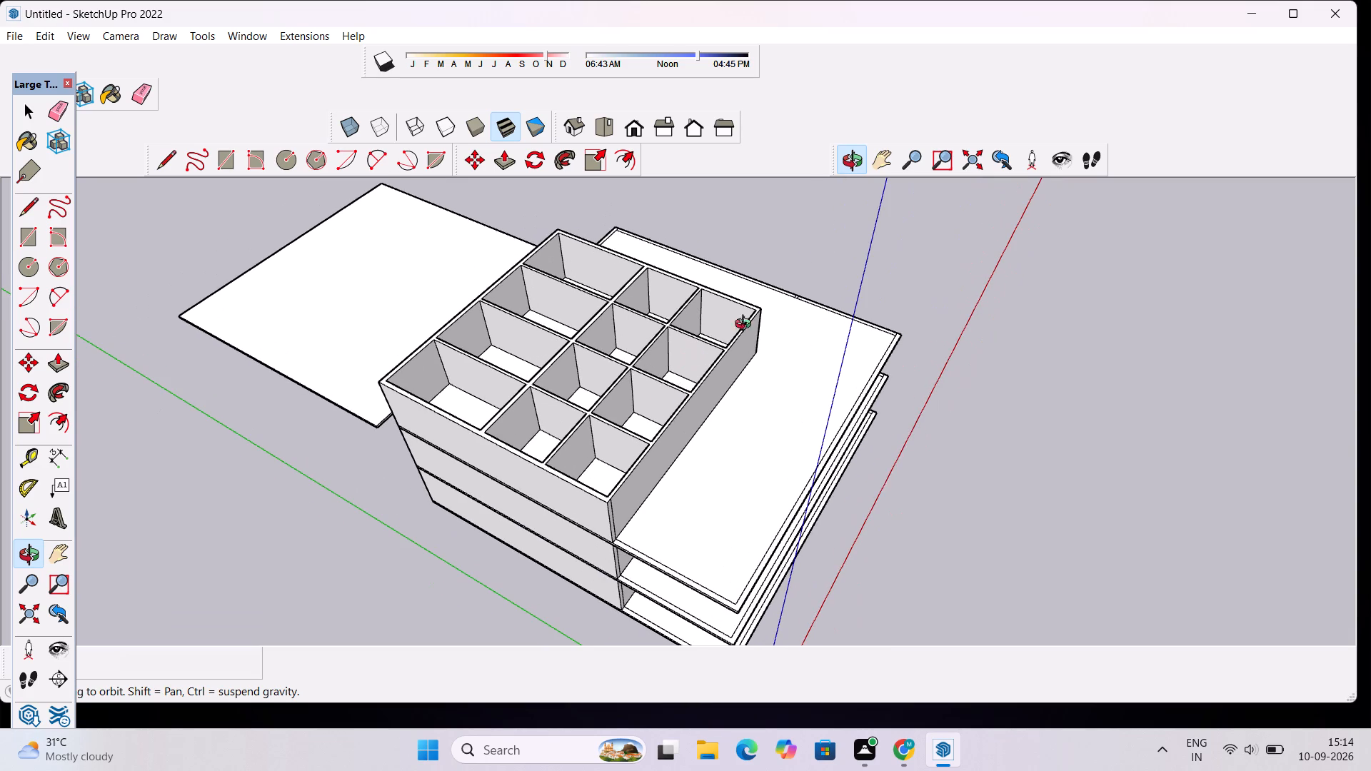
drag(924, 431, 573, 379)
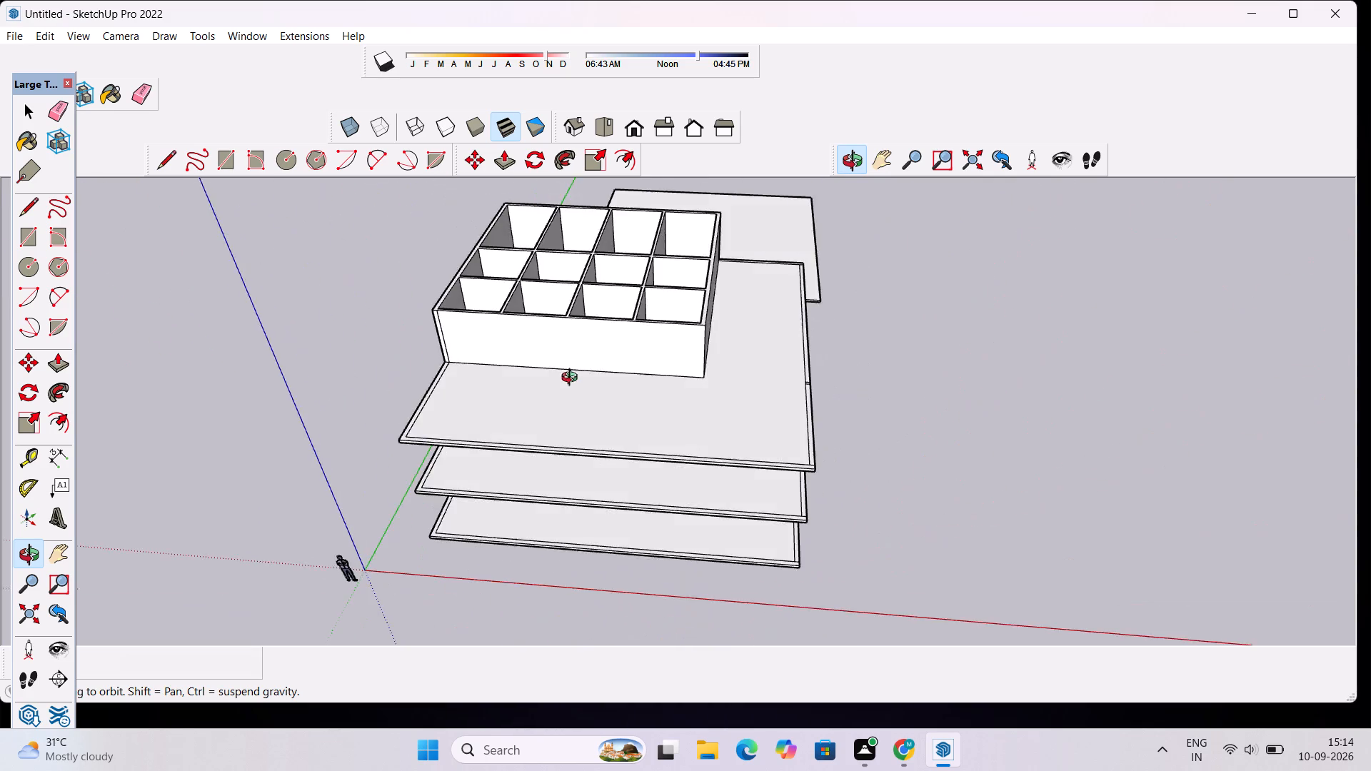
drag(573, 379, 583, 379)
drag(641, 563, 684, 475)
drag(999, 403, 582, 509)
scroll(1025, 403, down, 3)
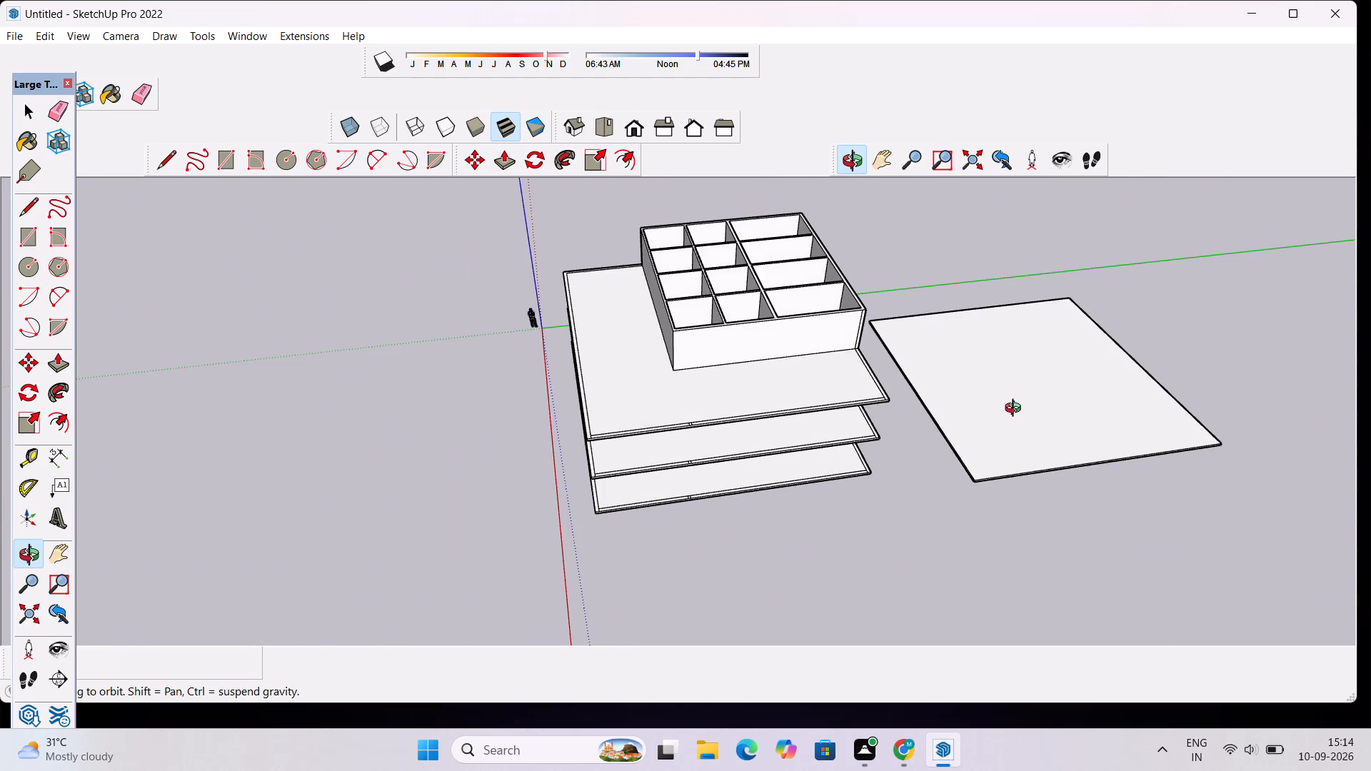
scroll(1013, 411, up, 4)
Move the separate slab group by its bottom corner onto the matching top outer corner of the third floor's walls as a roof.
key(space)
click(1013, 411)
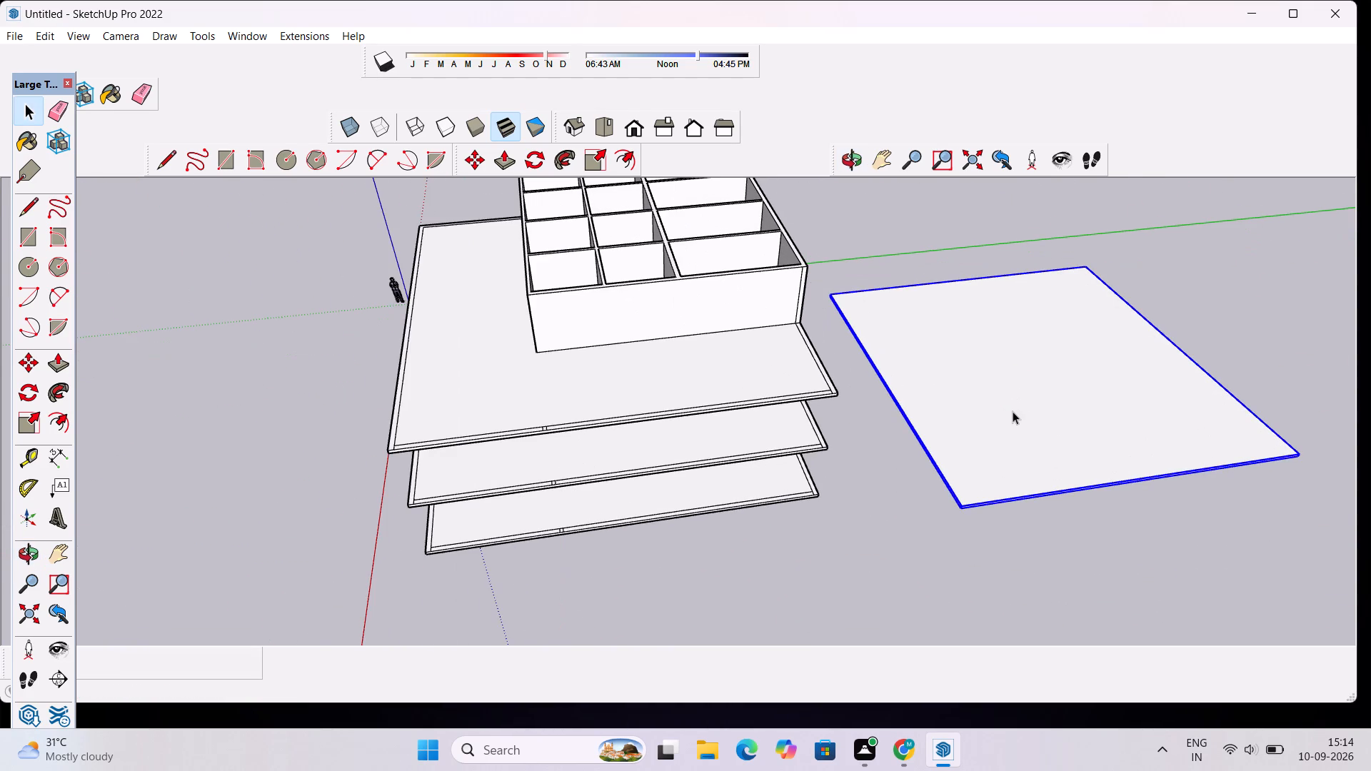
right_click(1023, 479)
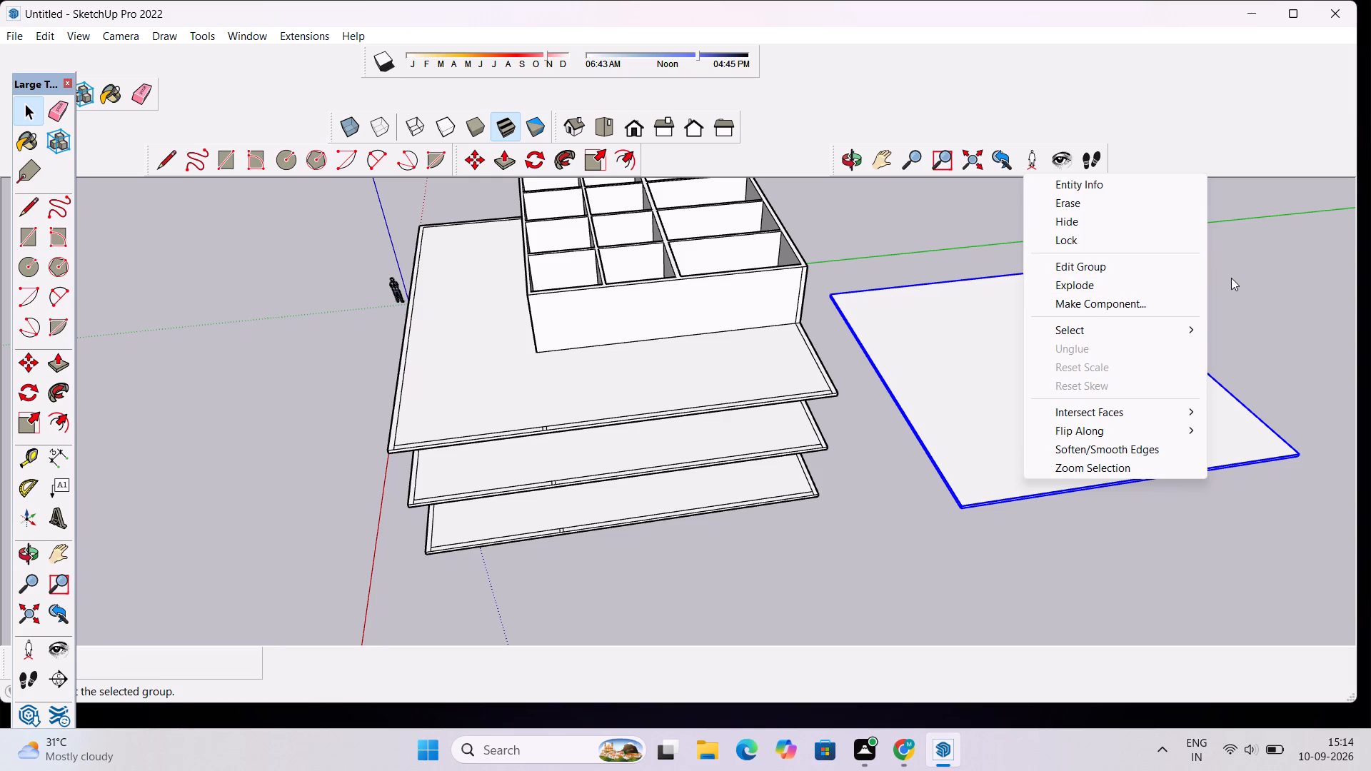
click(1237, 278)
click(1073, 400)
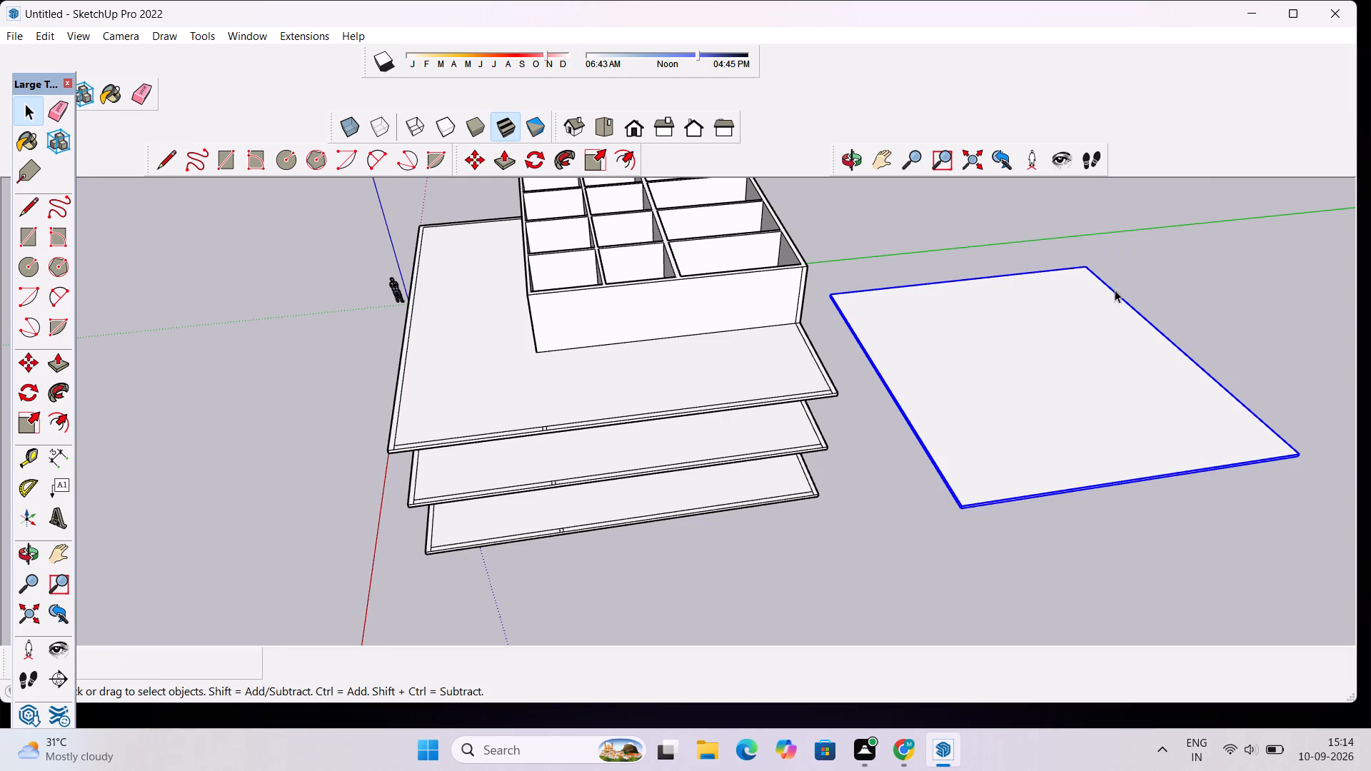
click(846, 156)
drag(453, 370, 1109, 405)
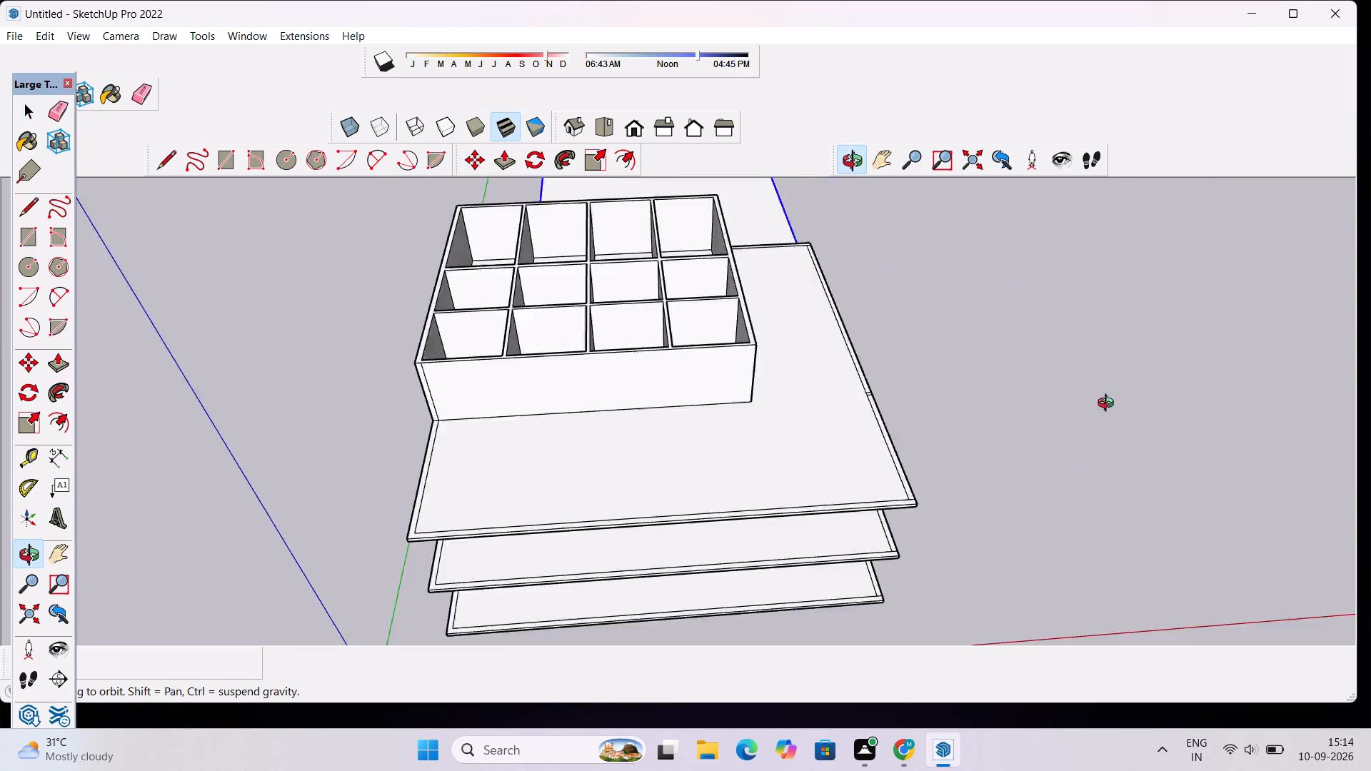
drag(1109, 405, 1363, 391)
scroll(442, 411, down, 6)
scroll(225, 507, up, 12)
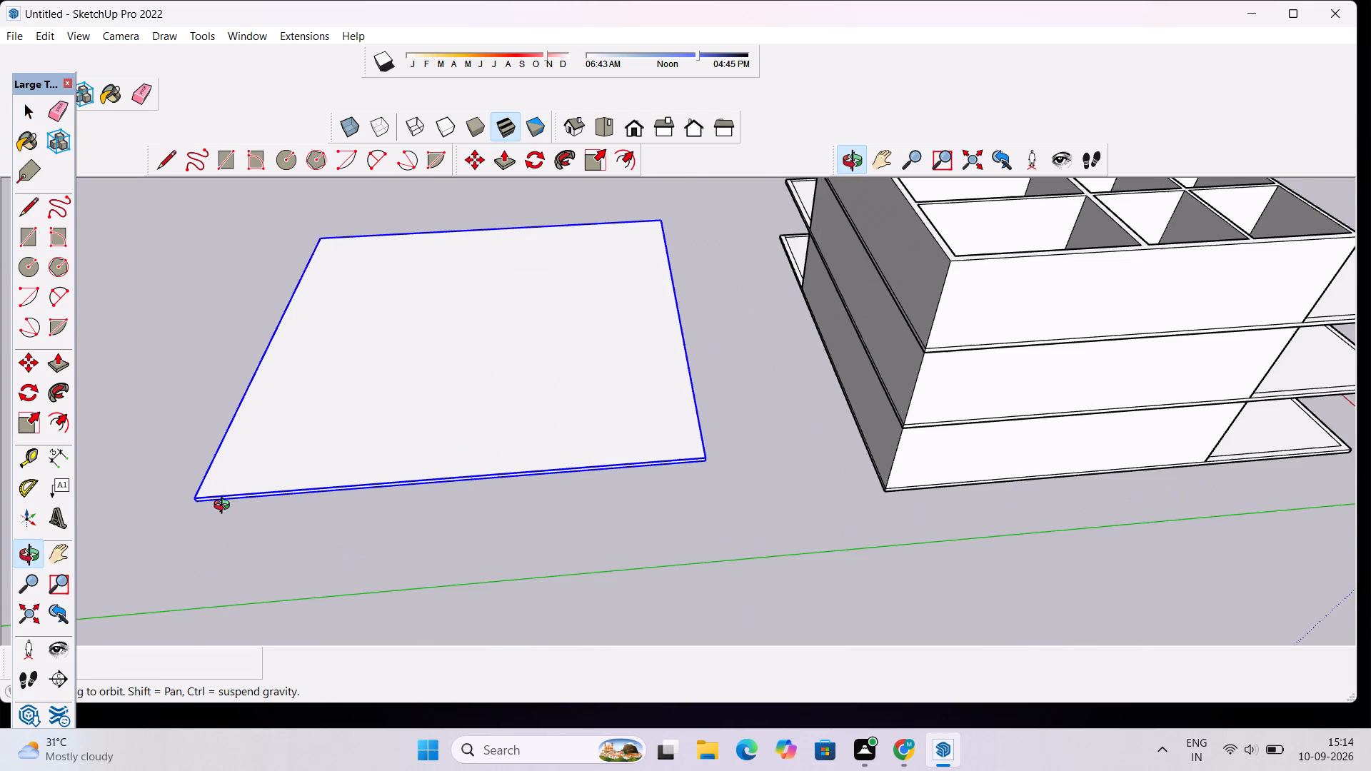
scroll(202, 509, up, 15)
key(m)
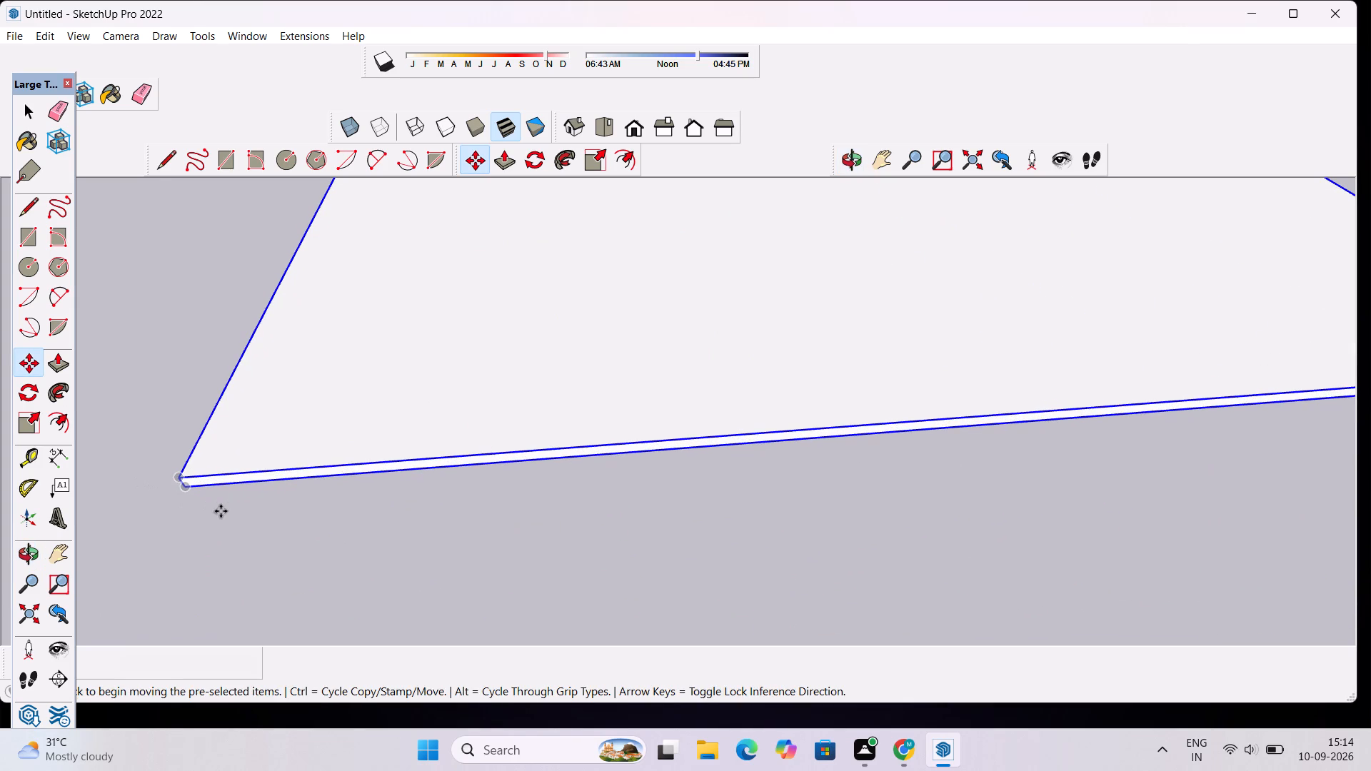
scroll(213, 510, up, 2)
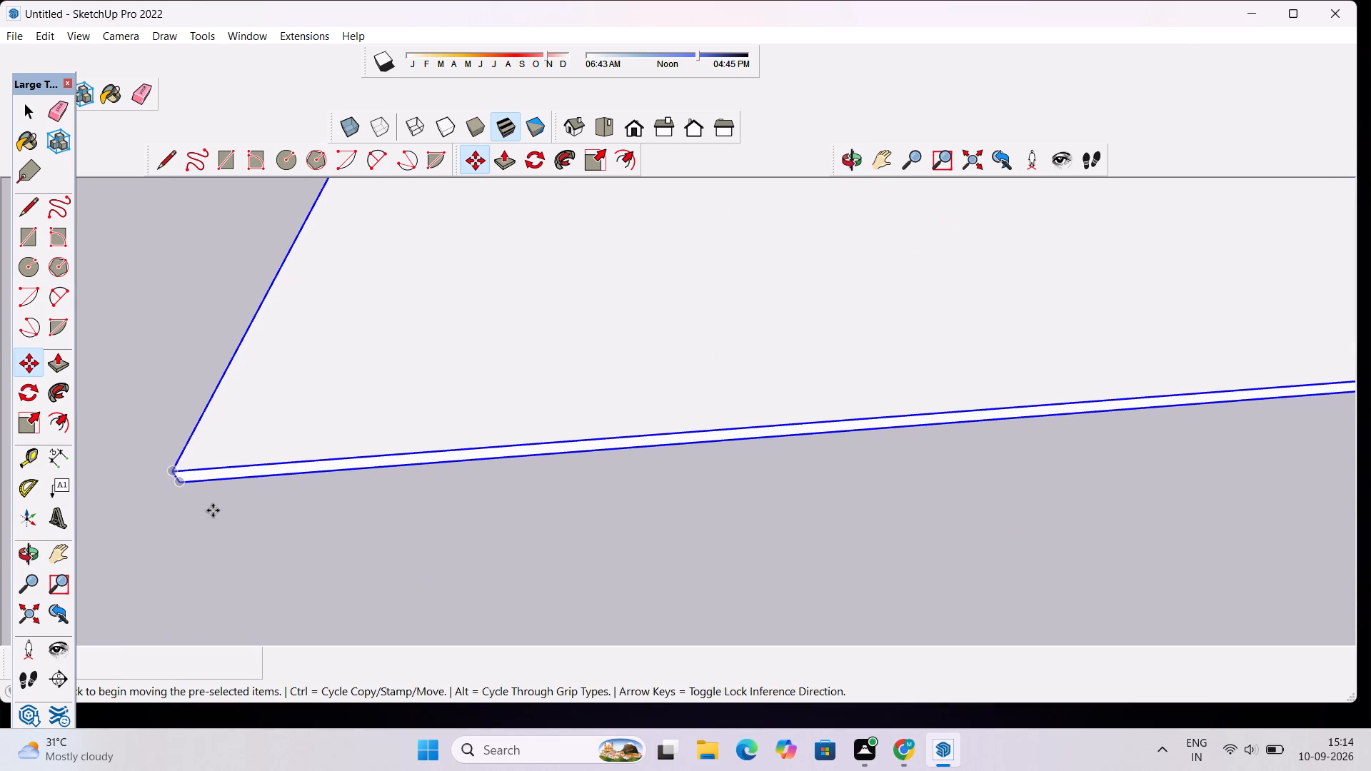
scroll(213, 510, up, 3)
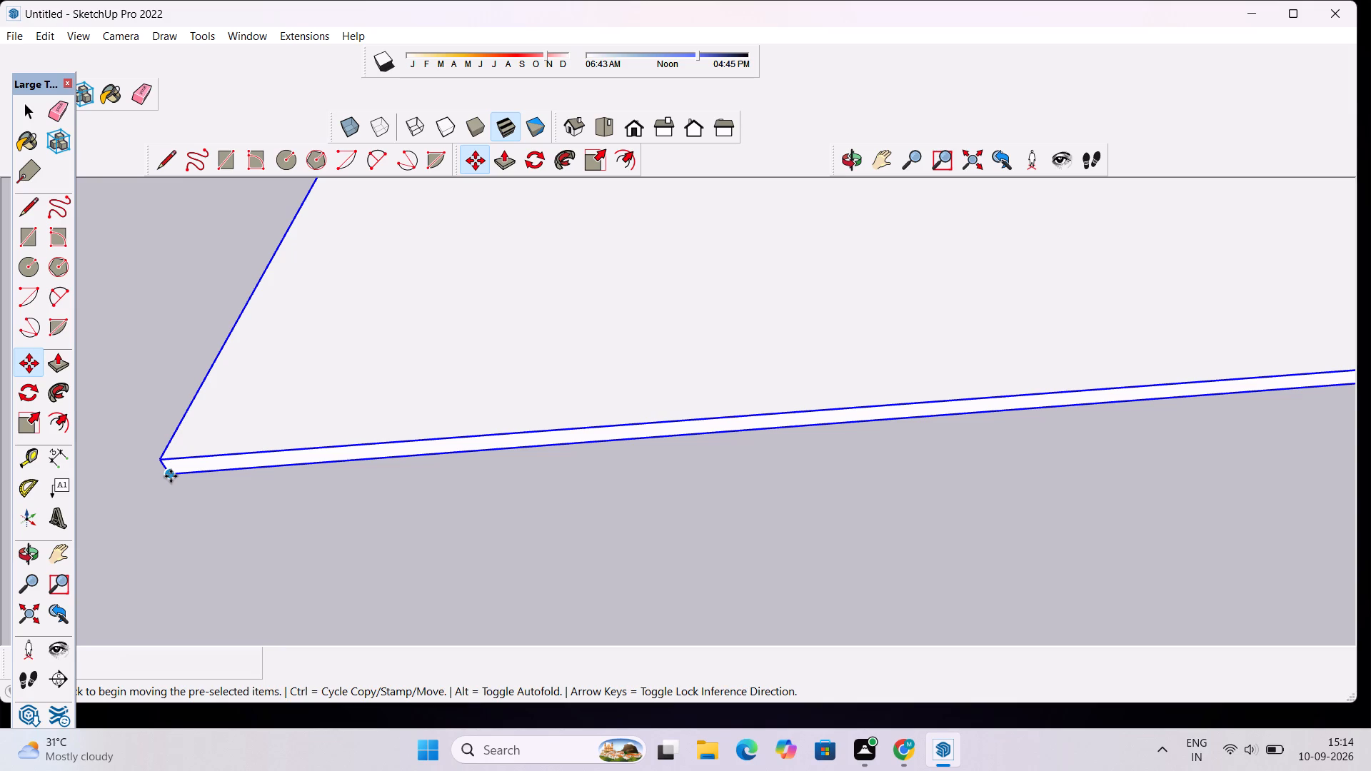
click(171, 476)
scroll(180, 458, down, 16)
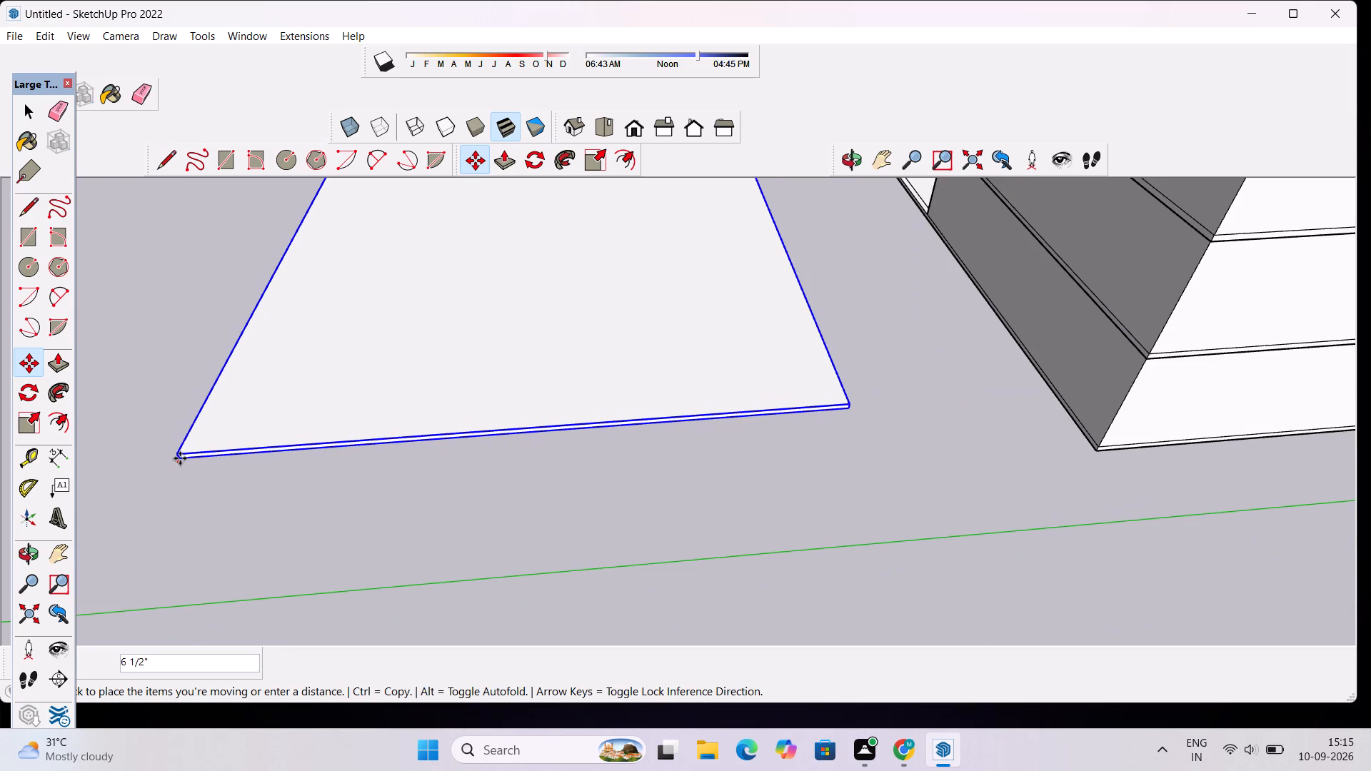
scroll(180, 458, down, 12)
scroll(553, 347, up, 3)
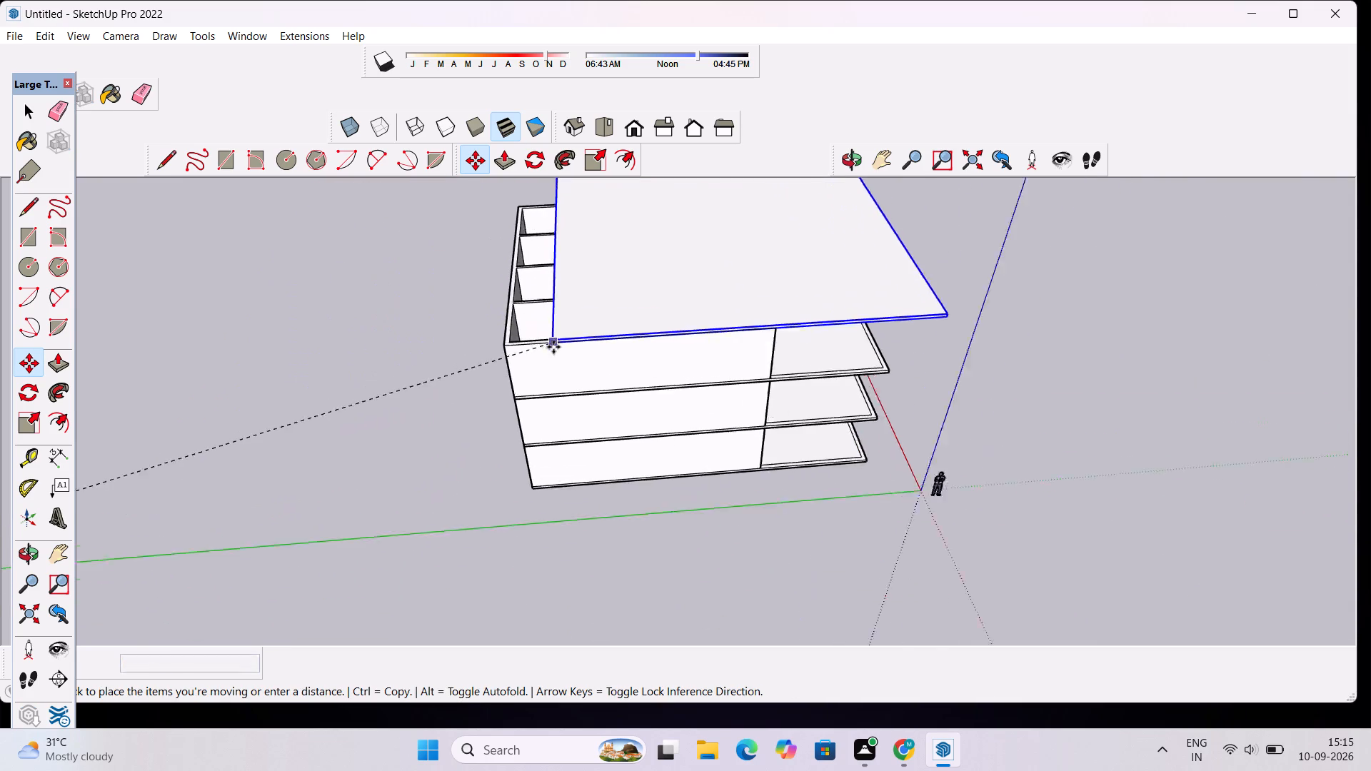
scroll(553, 347, up, 2)
scroll(421, 316, up, 1)
scroll(498, 353, up, 3)
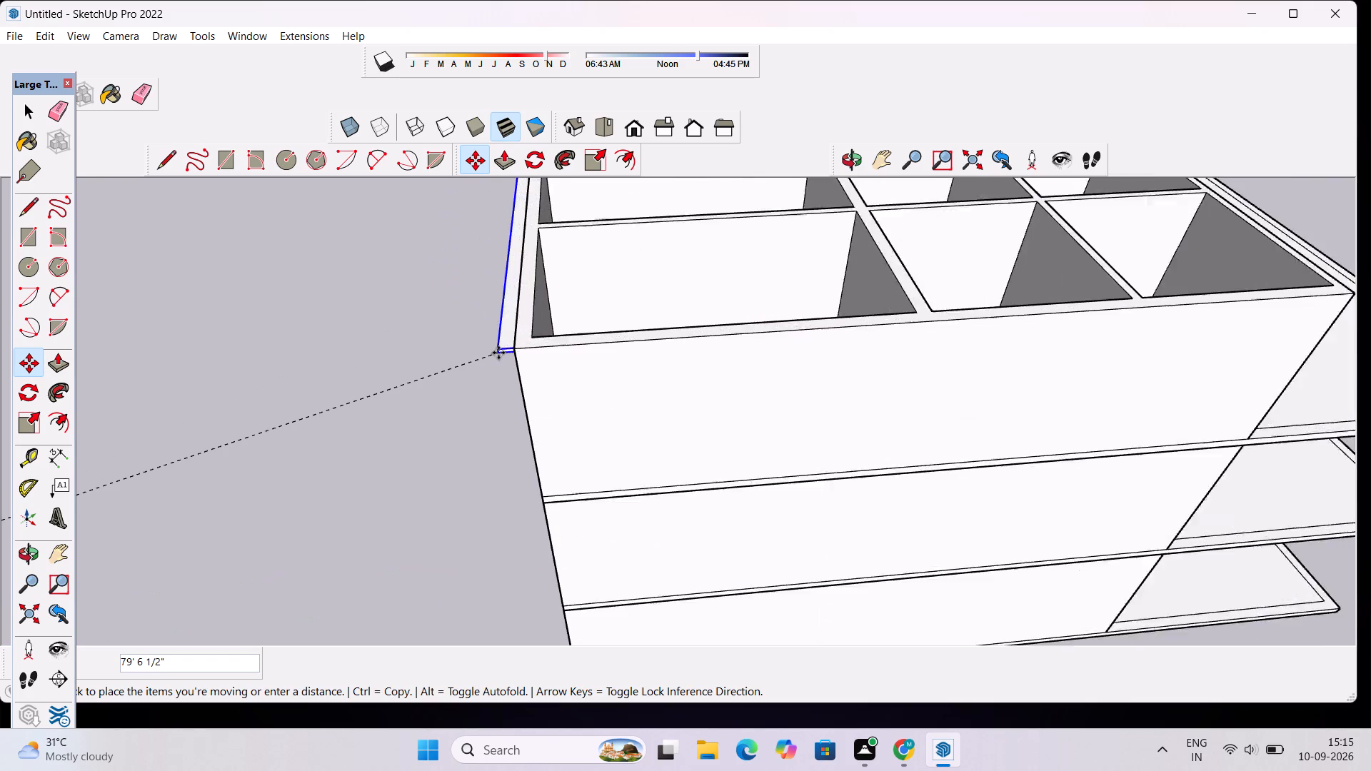
scroll(498, 353, up, 2)
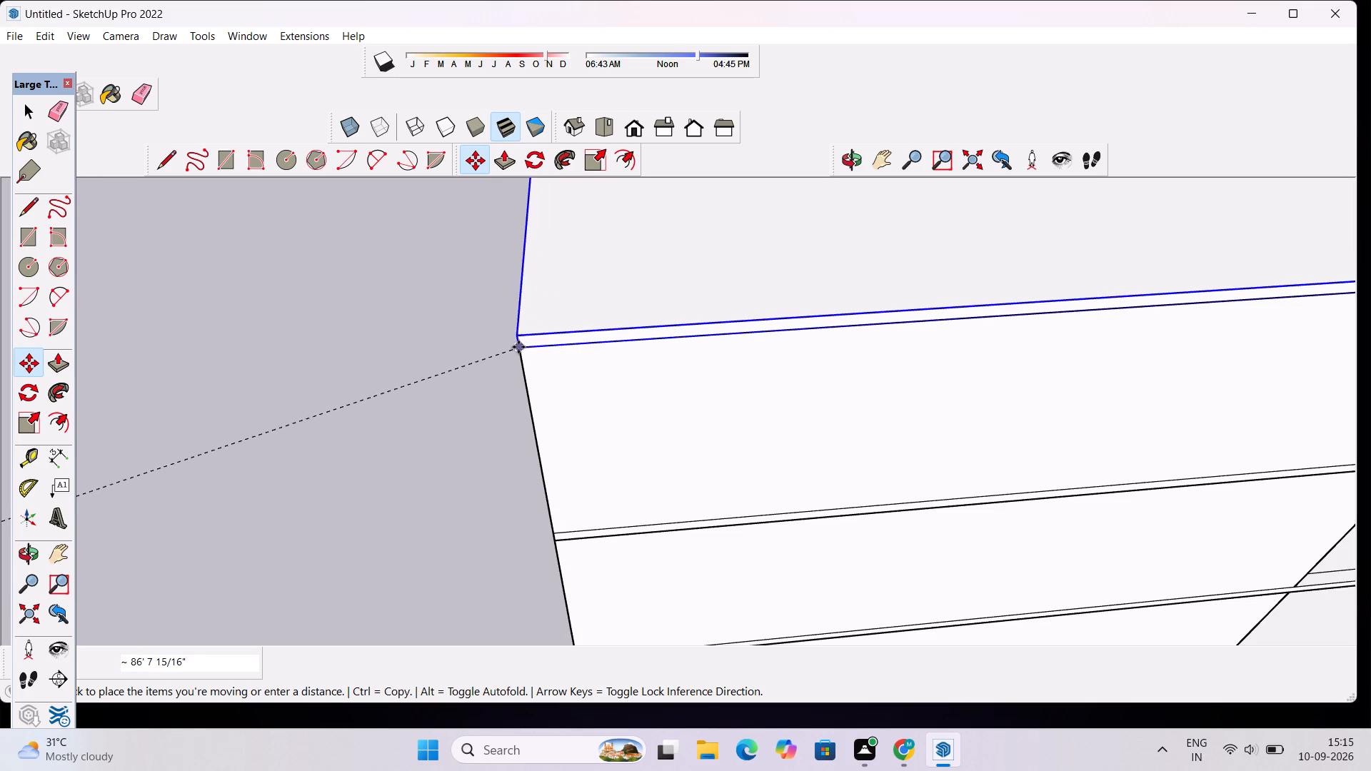
click(518, 348)
scroll(442, 298, down, 20)
scroll(442, 298, down, 6)
key(space)
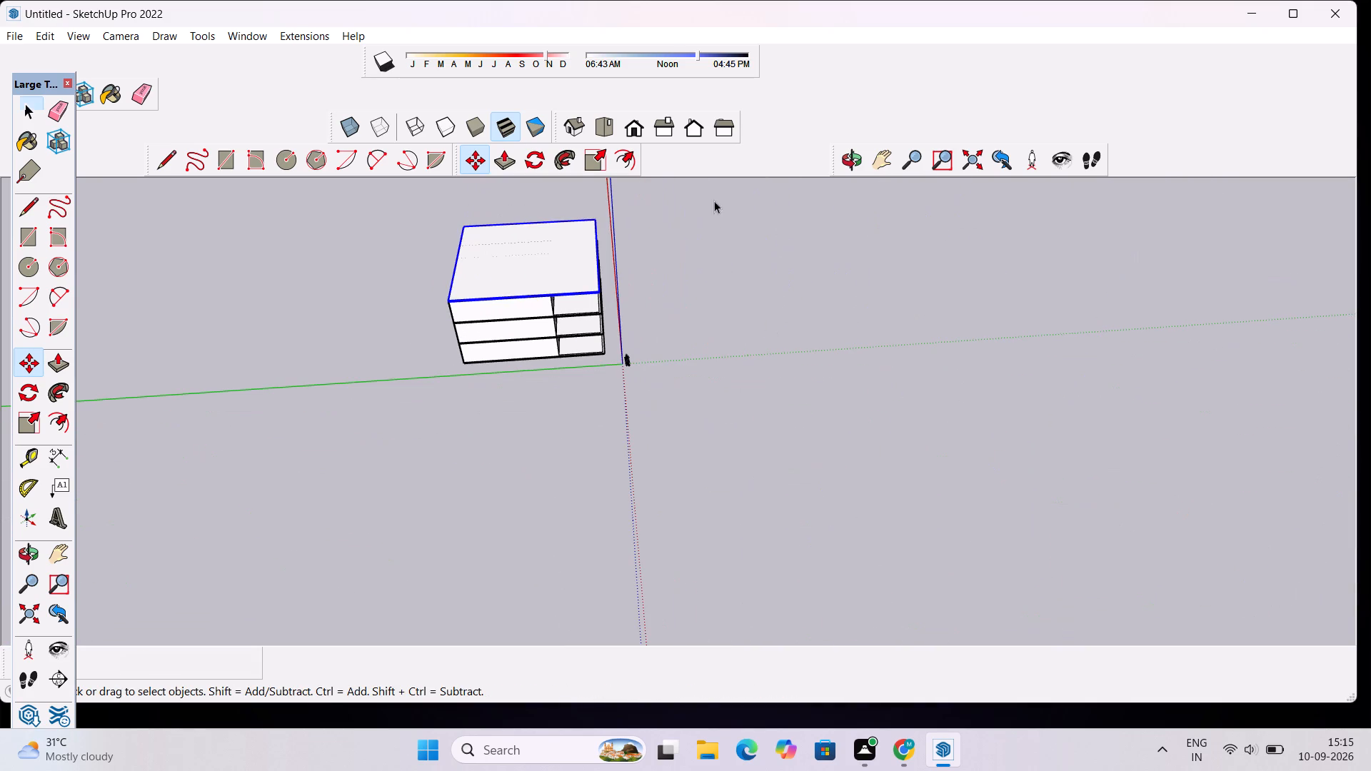
Examine from above, below and all sides how the roof slab sits on the three stacked floors.
click(855, 156)
drag(858, 355, 558, 246)
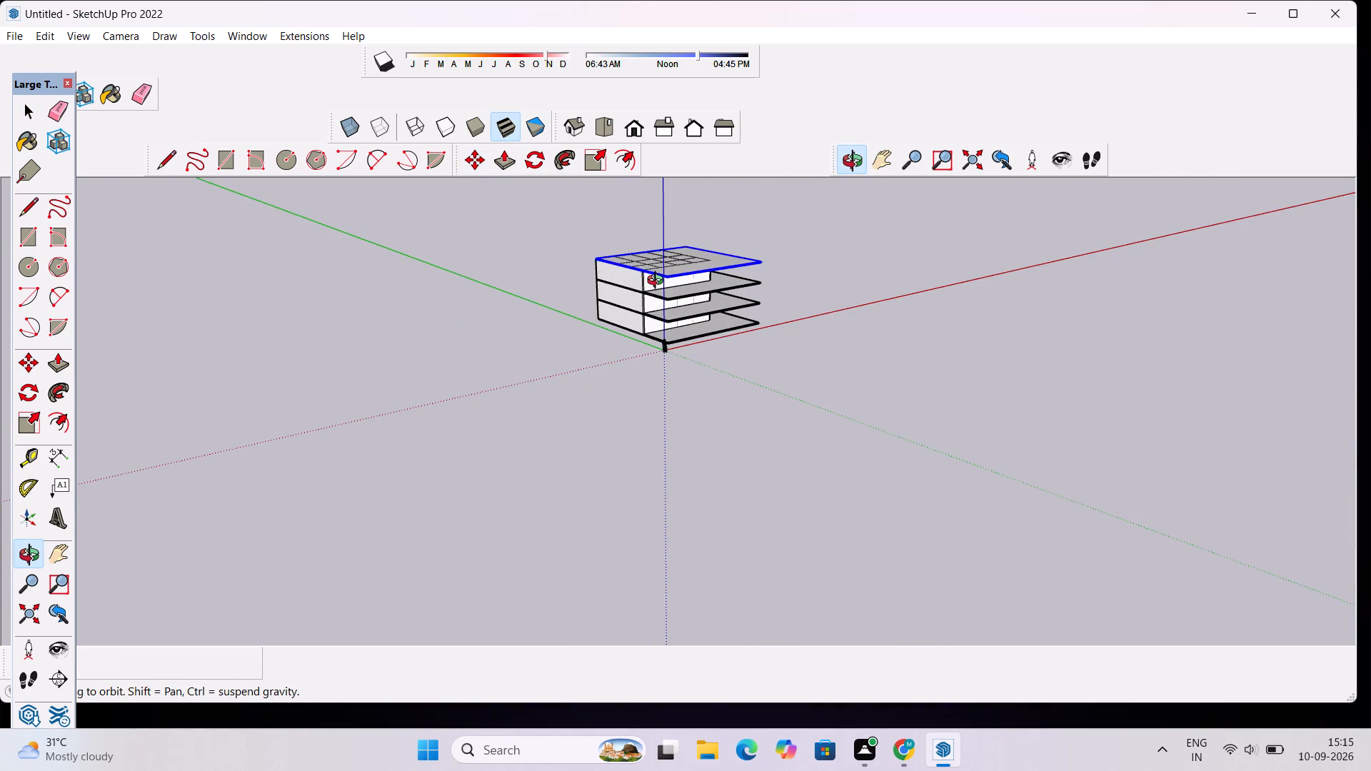
scroll(710, 238, up, 14)
drag(879, 338, 683, 263)
drag(677, 241, 885, 241)
drag(1010, 228, 498, 318)
drag(336, 320, 496, 465)
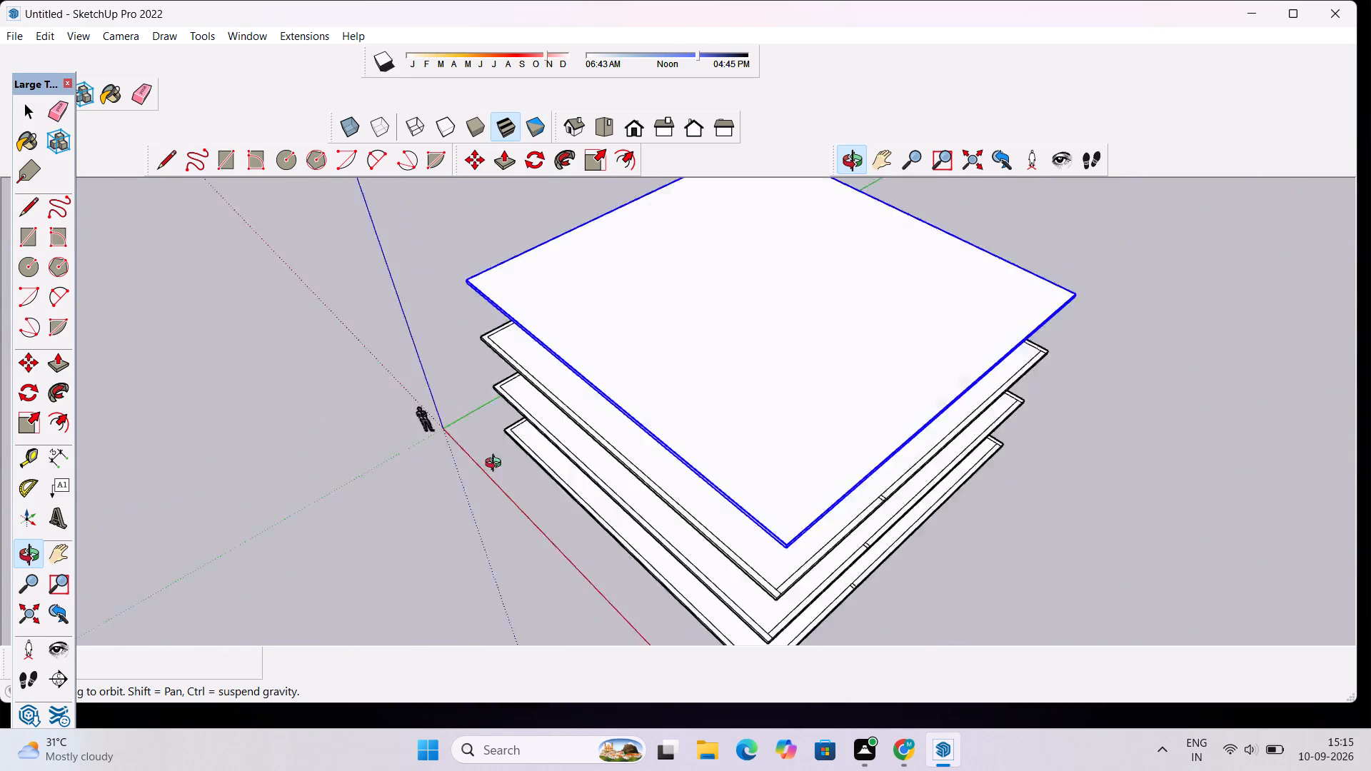
drag(496, 465, 640, 466)
drag(878, 339, 1056, 266)
drag(1003, 490, 773, 312)
drag(895, 403, 750, 426)
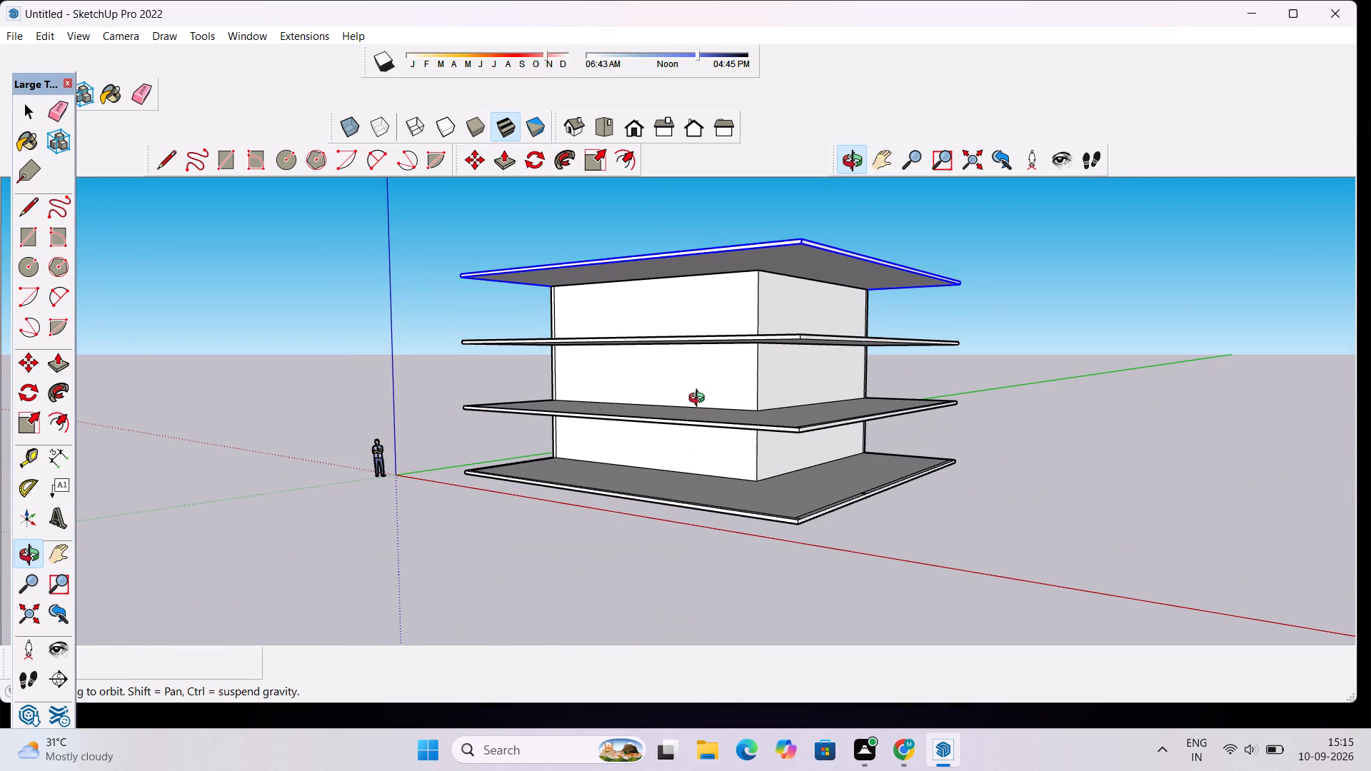
scroll(700, 400, down, 3)
scroll(683, 425, up, 3)
drag(673, 408, 699, 405)
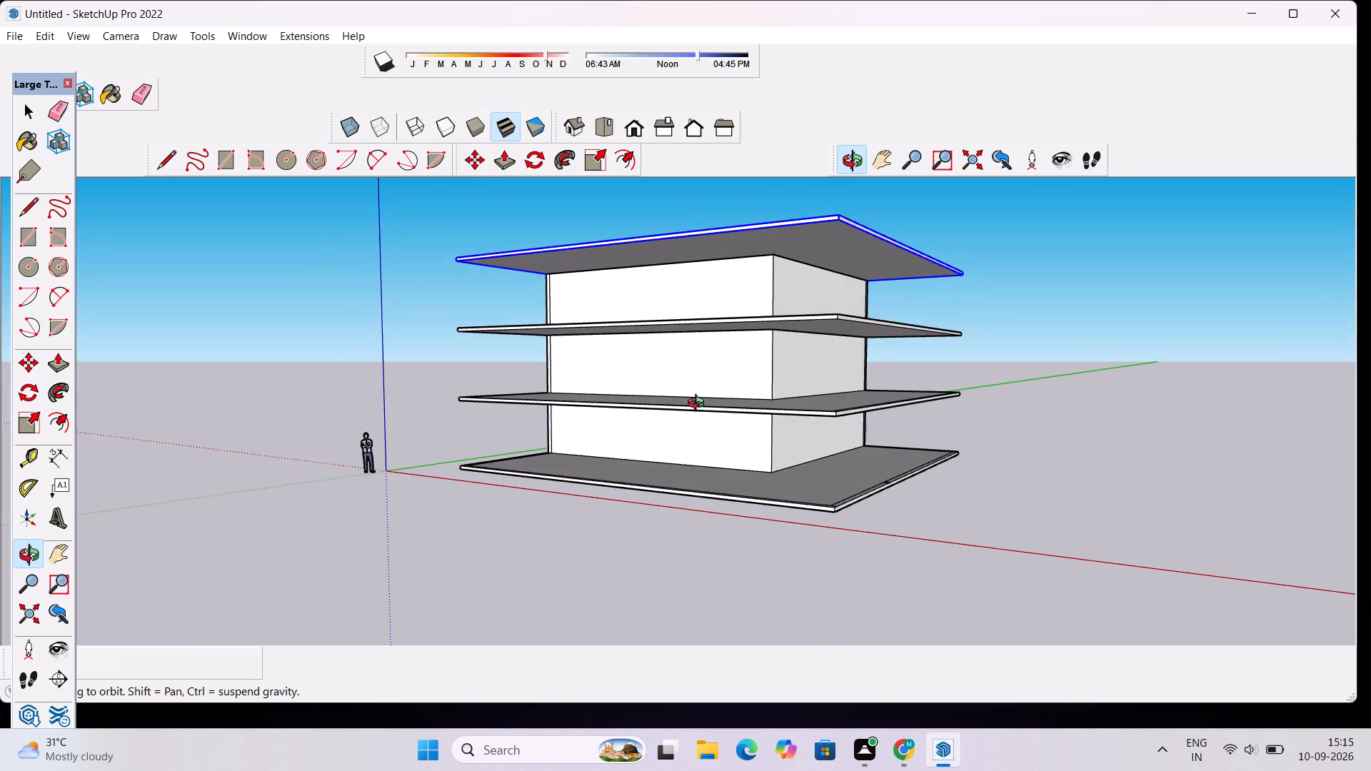
drag(699, 405, 836, 495)
scroll(877, 400, up, 3)
drag(1028, 363, 641, 371)
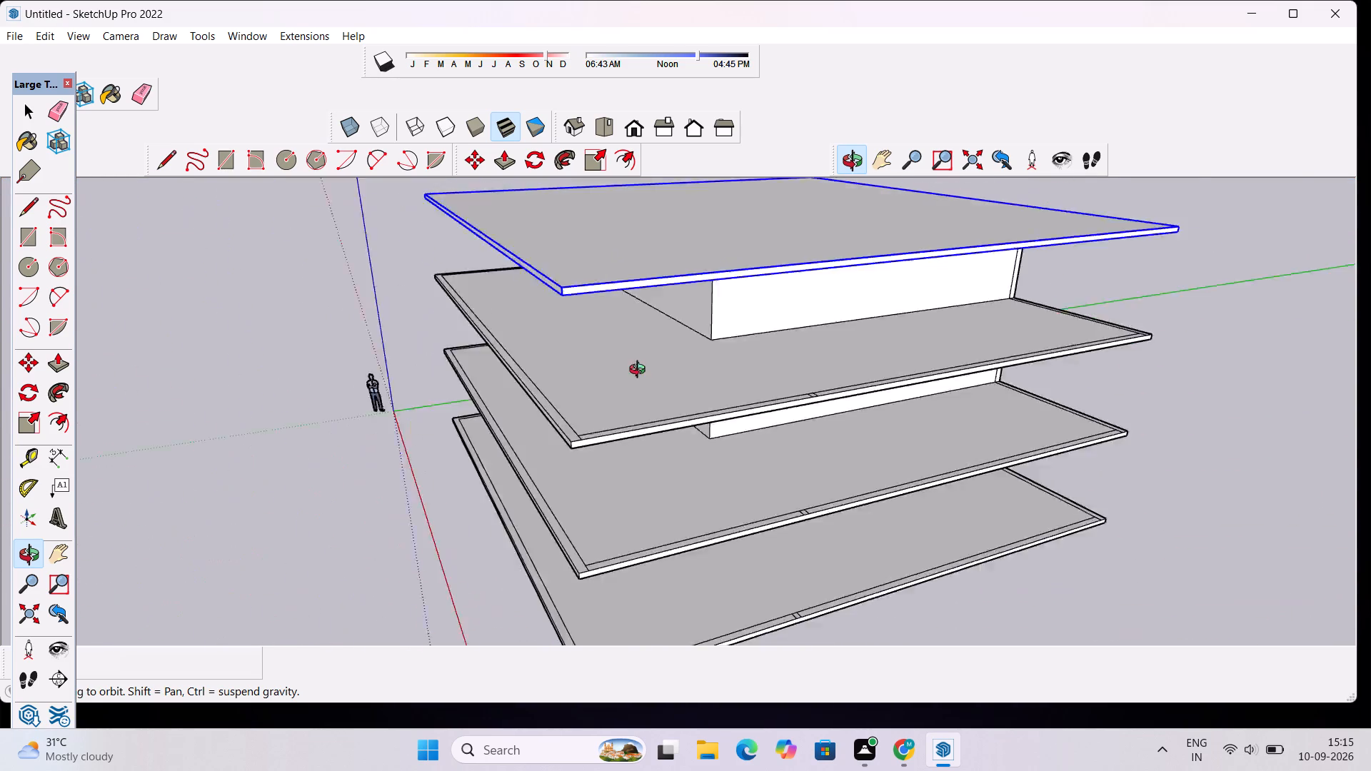
drag(641, 371, 1105, 371)
scroll(802, 425, down, 4)
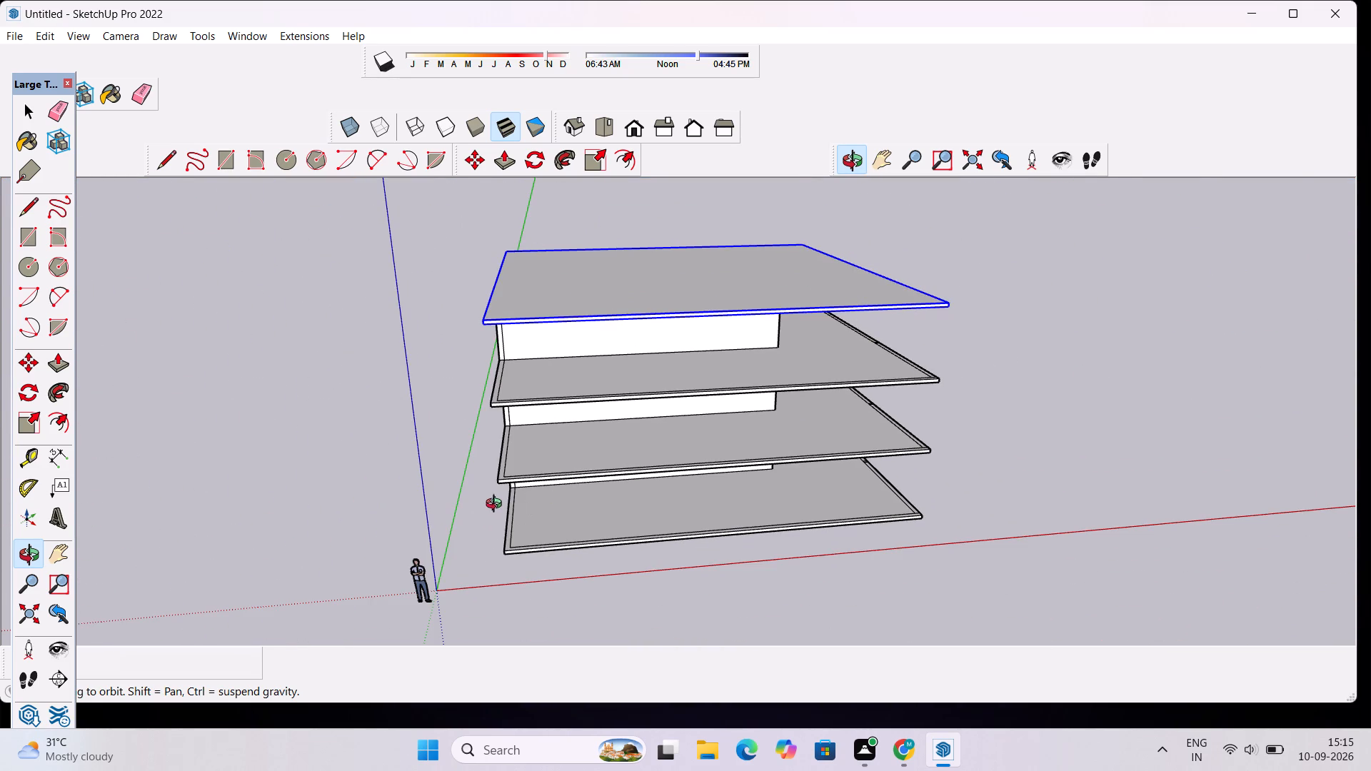
scroll(598, 441, down, 3)
scroll(571, 524, up, 4)
drag(488, 530, 616, 503)
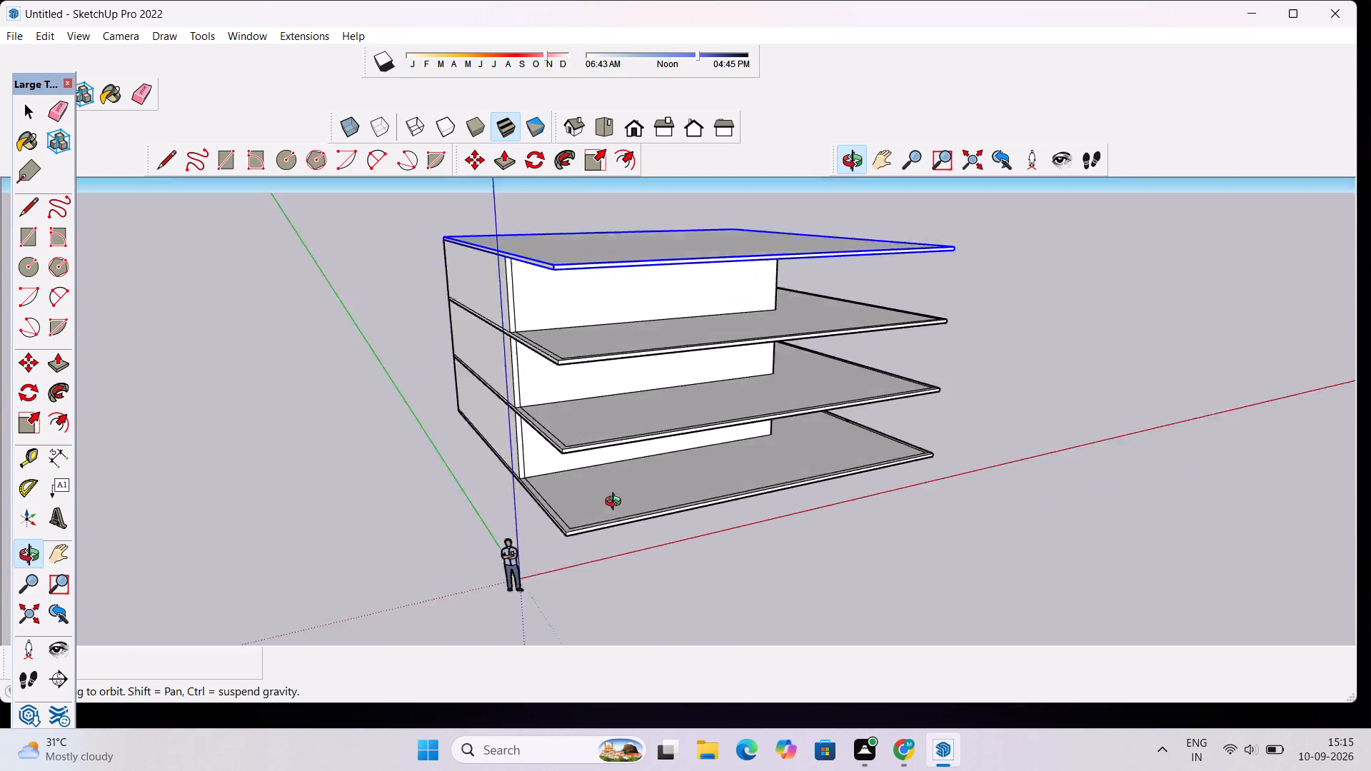
drag(616, 503, 714, 480)
drag(790, 468, 665, 490)
Inspect up close the outer walls and the open slab areas beside the rooms on each floor.
scroll(548, 451, up, 5)
drag(549, 450, 785, 455)
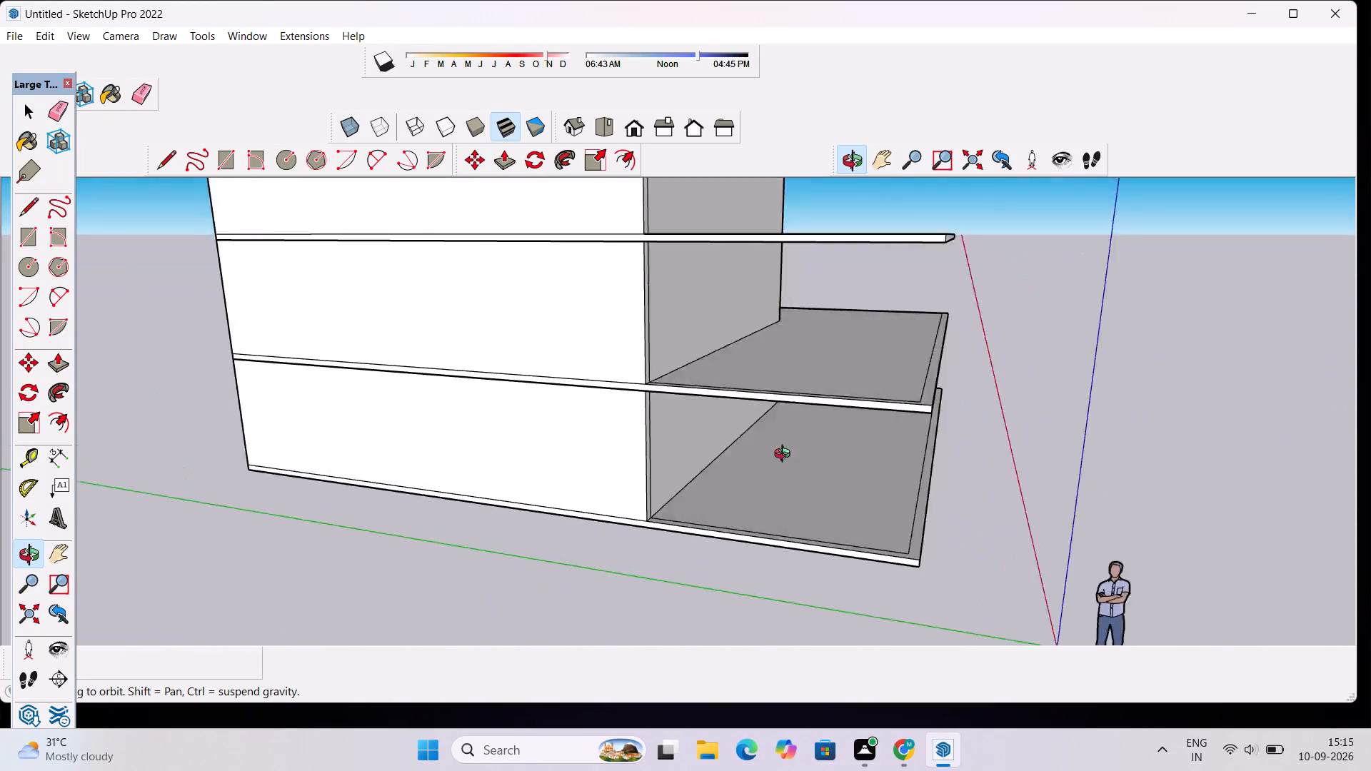
drag(785, 455, 764, 530)
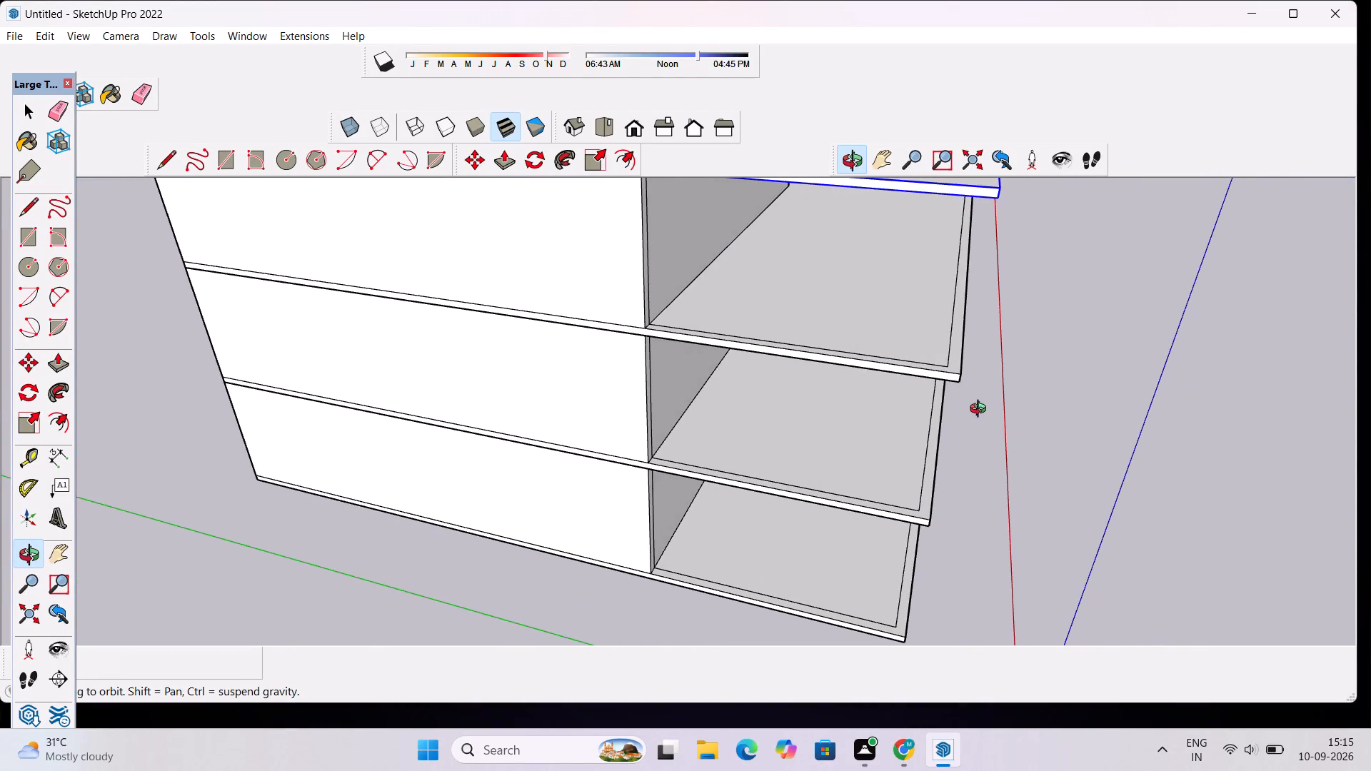
scroll(981, 410, down, 6)
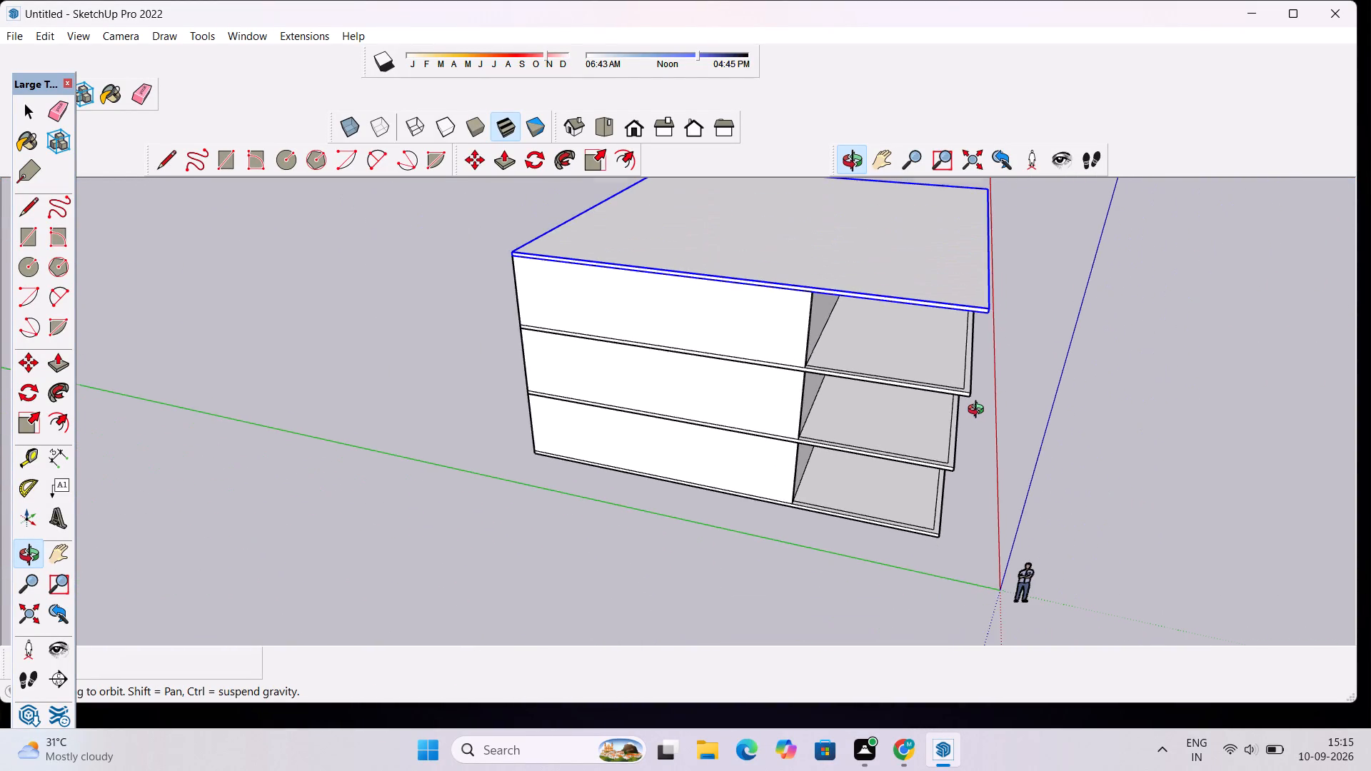
scroll(977, 407, up, 4)
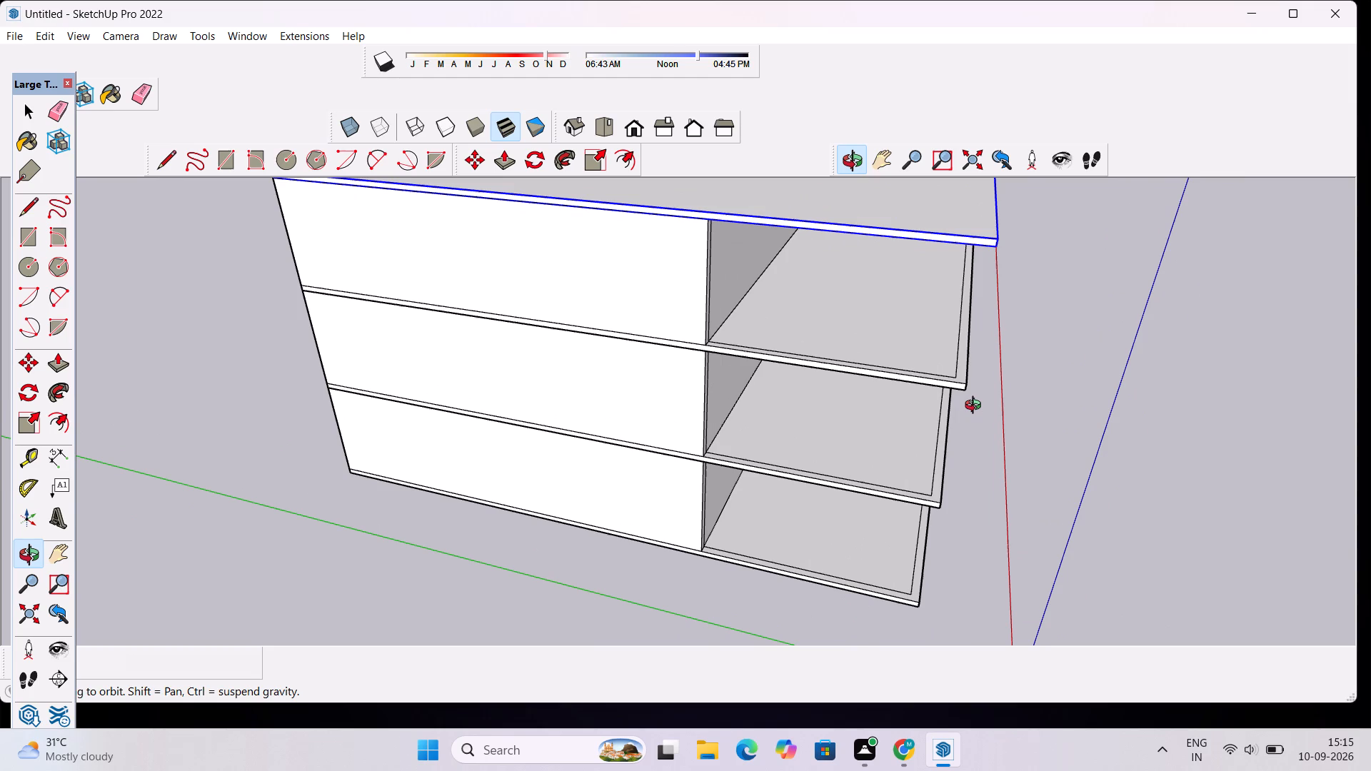
scroll(846, 419, up, 2)
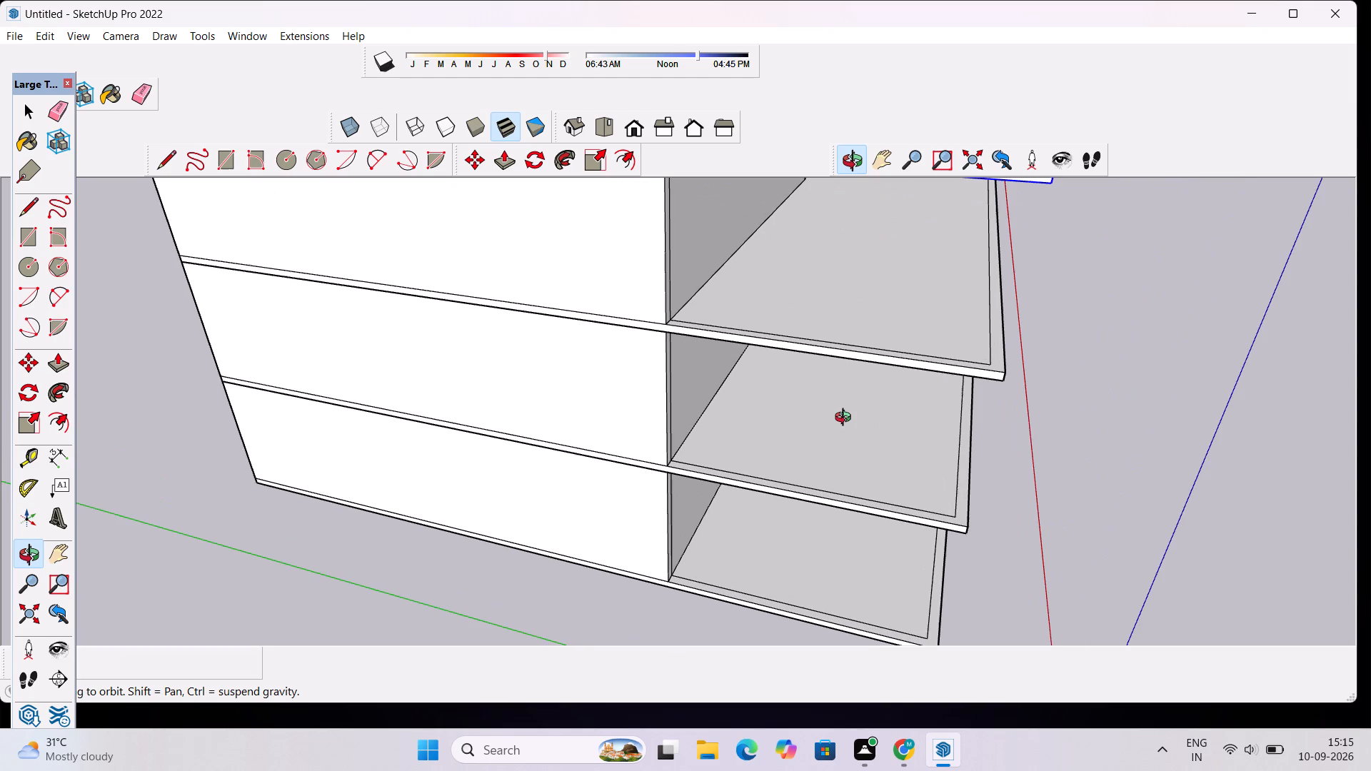
scroll(857, 368, down, 4)
drag(1005, 408, 868, 398)
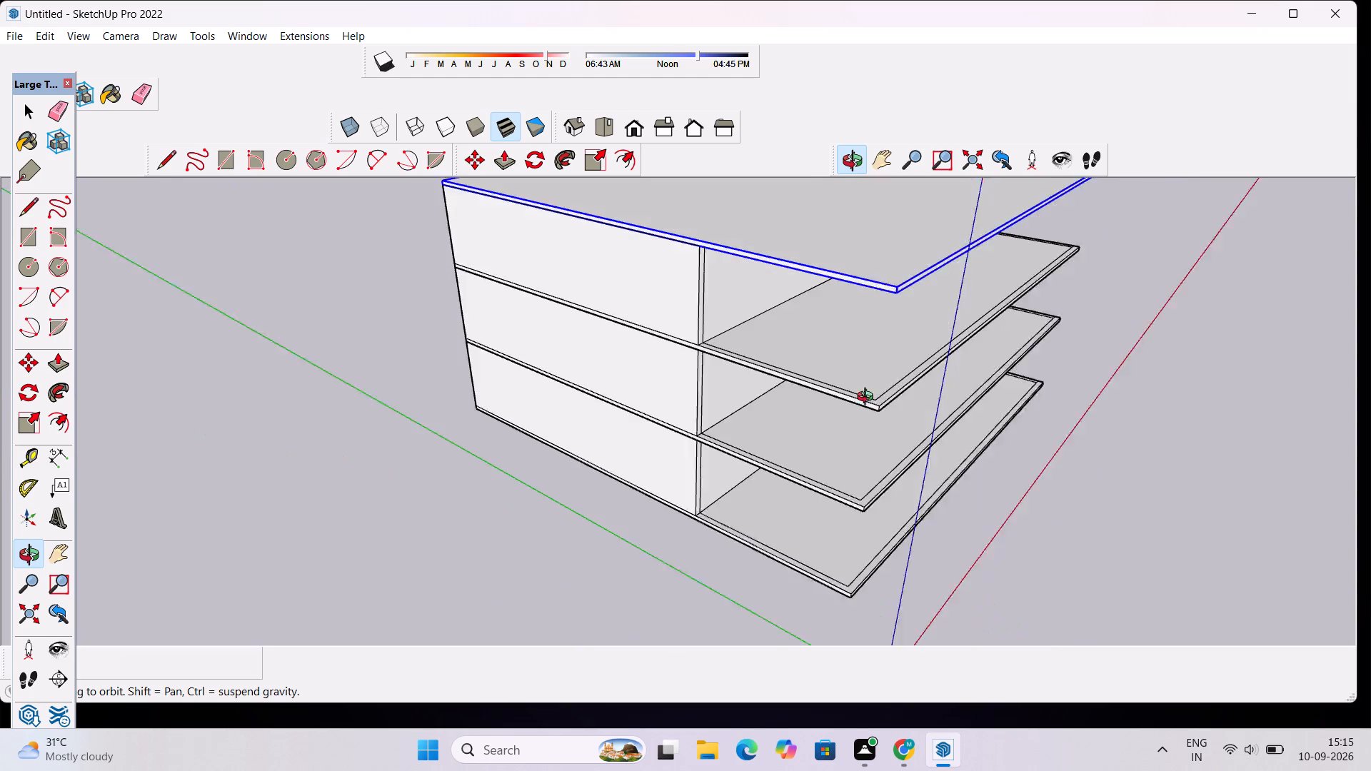
drag(868, 398, 861, 395)
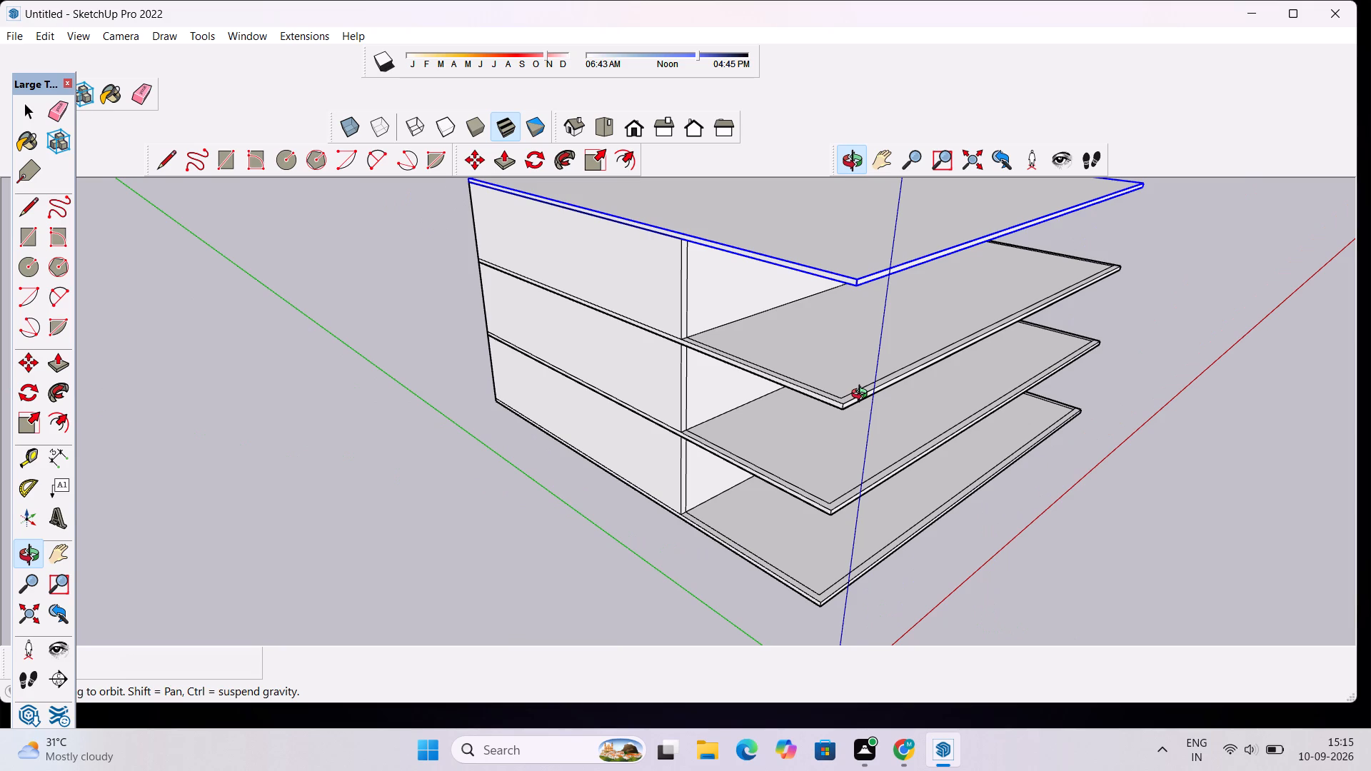
scroll(860, 395, down, 4)
drag(953, 483, 721, 439)
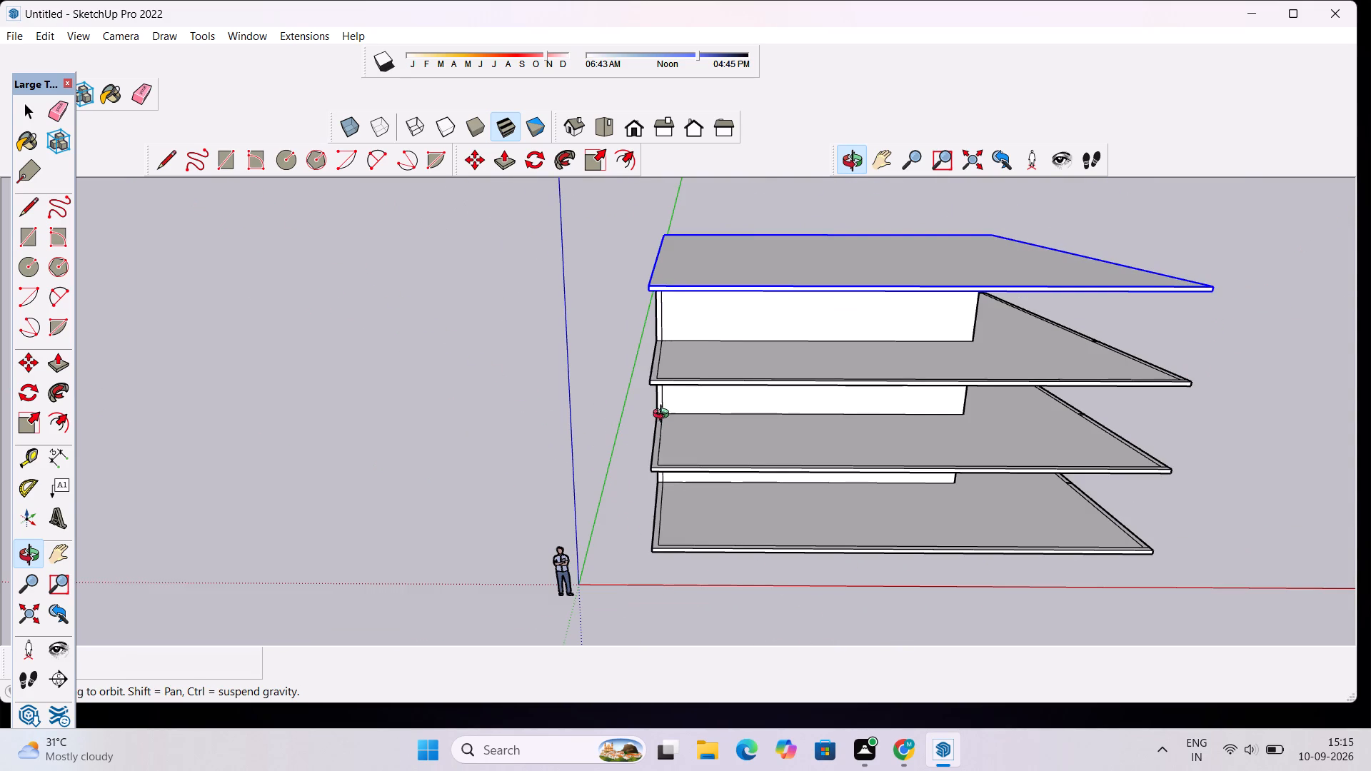
scroll(672, 405, up, 4)
drag(633, 432, 684, 475)
scroll(708, 331, down, 6)
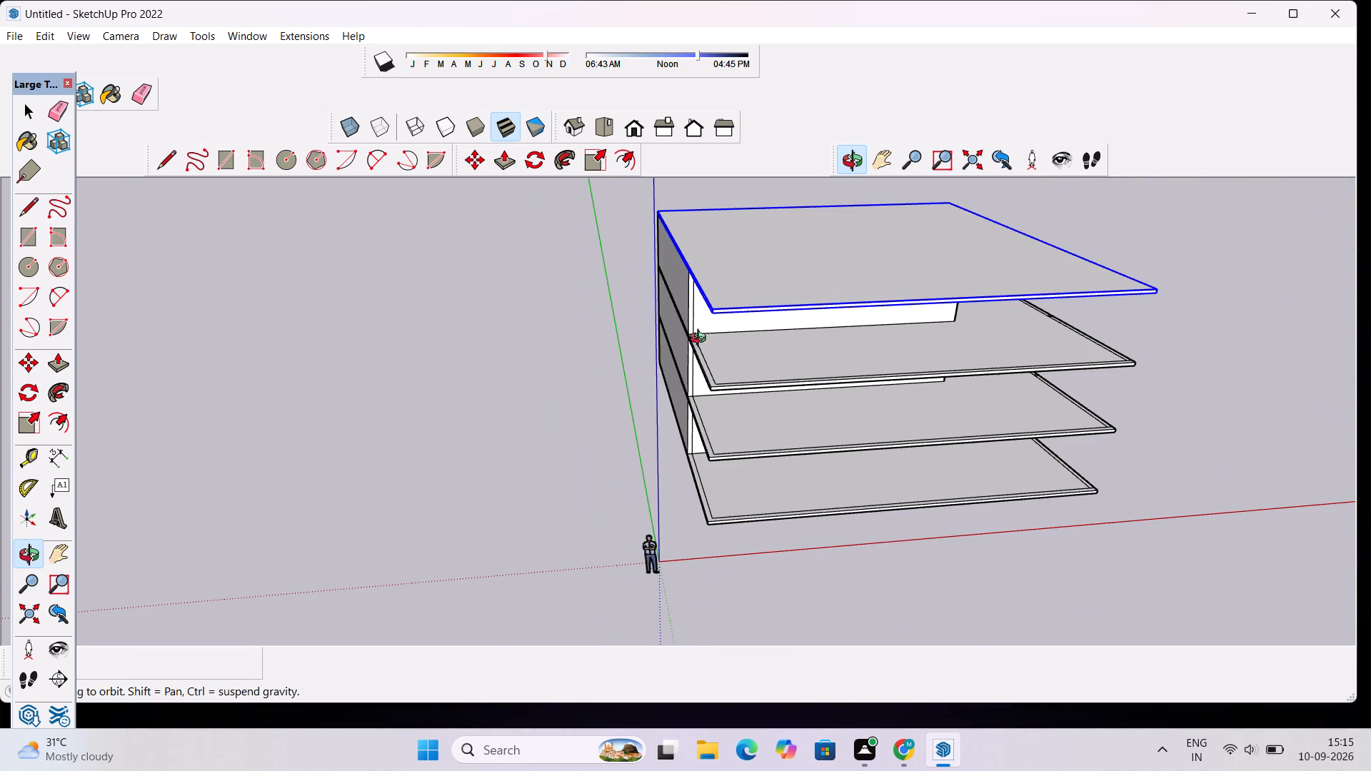
scroll(750, 368, down, 3)
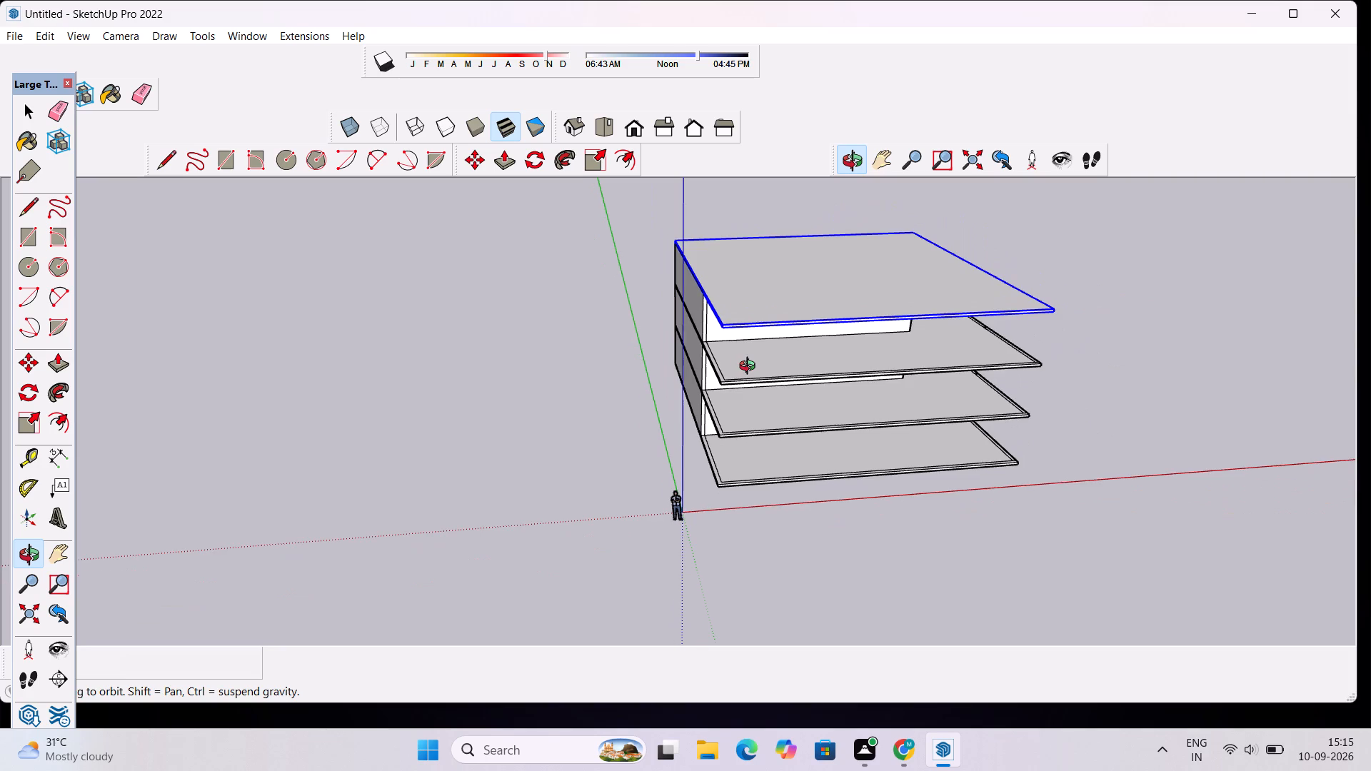
scroll(981, 469, up, 4)
drag(712, 436, 1255, 434)
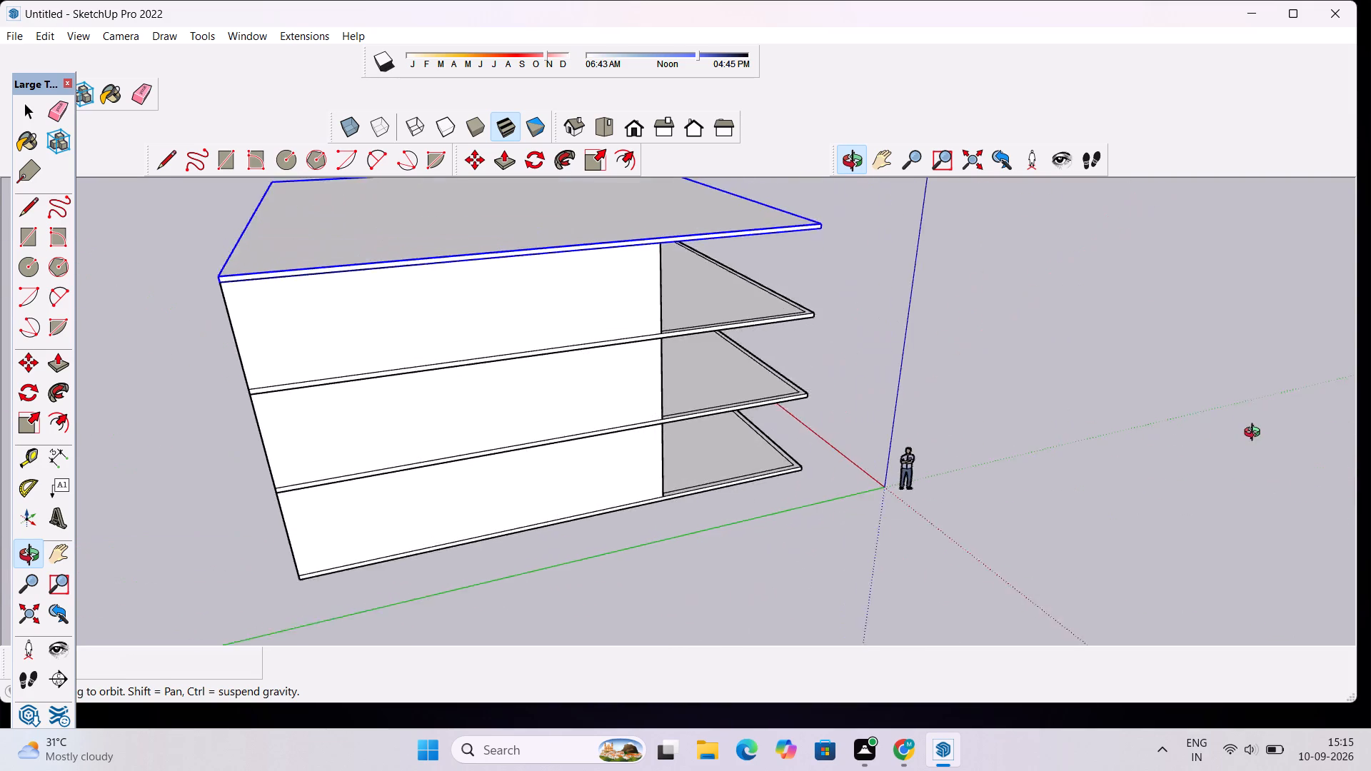
drag(1255, 434, 810, 523)
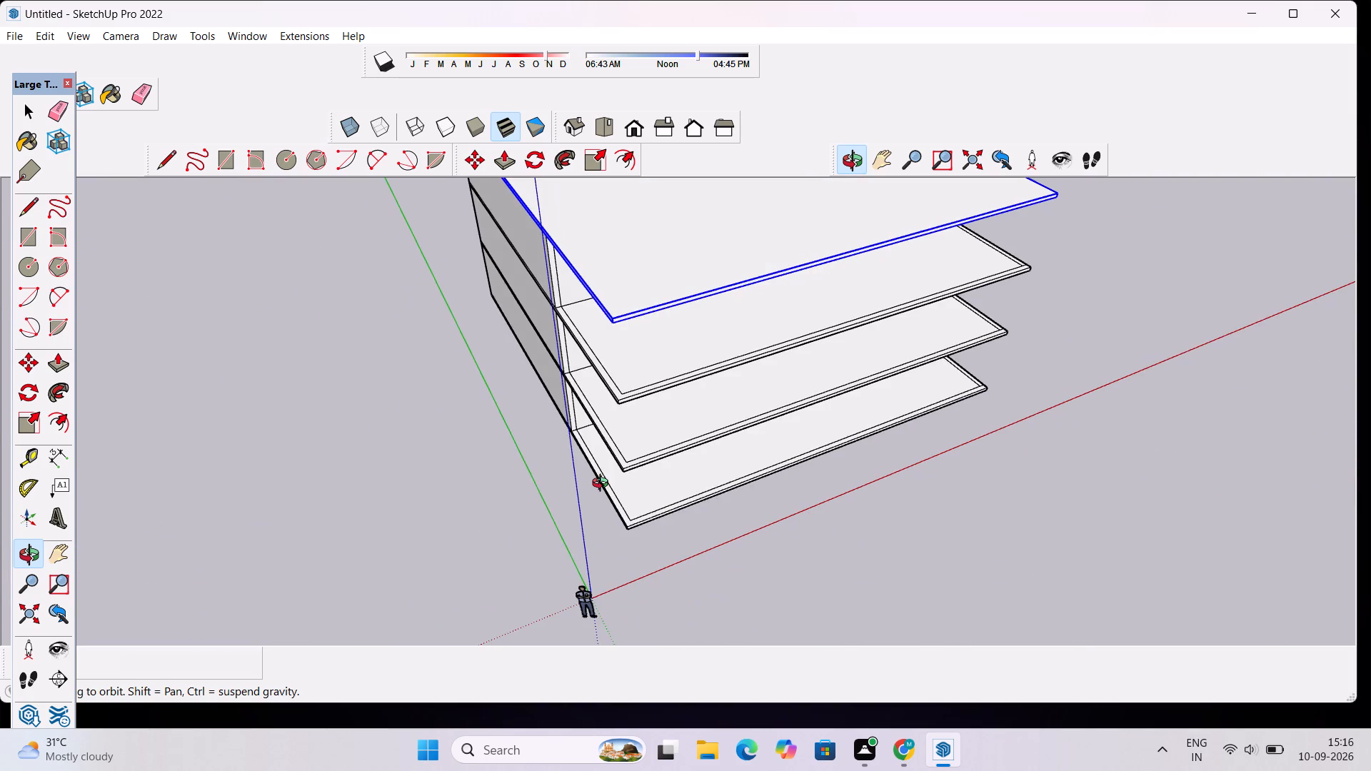
scroll(603, 485, down, 2)
scroll(651, 420, up, 3)
scroll(553, 443, up, 4)
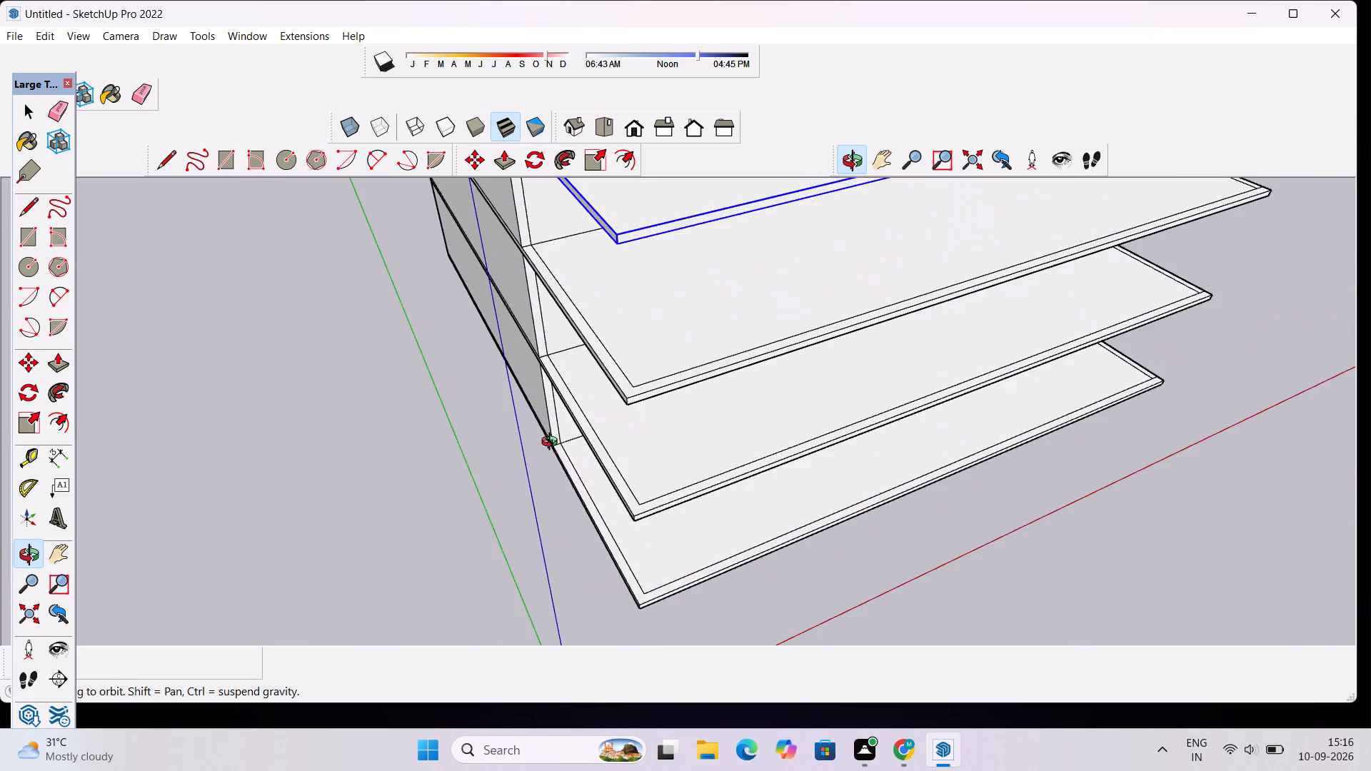
drag(533, 449, 954, 386)
scroll(898, 390, down, 3)
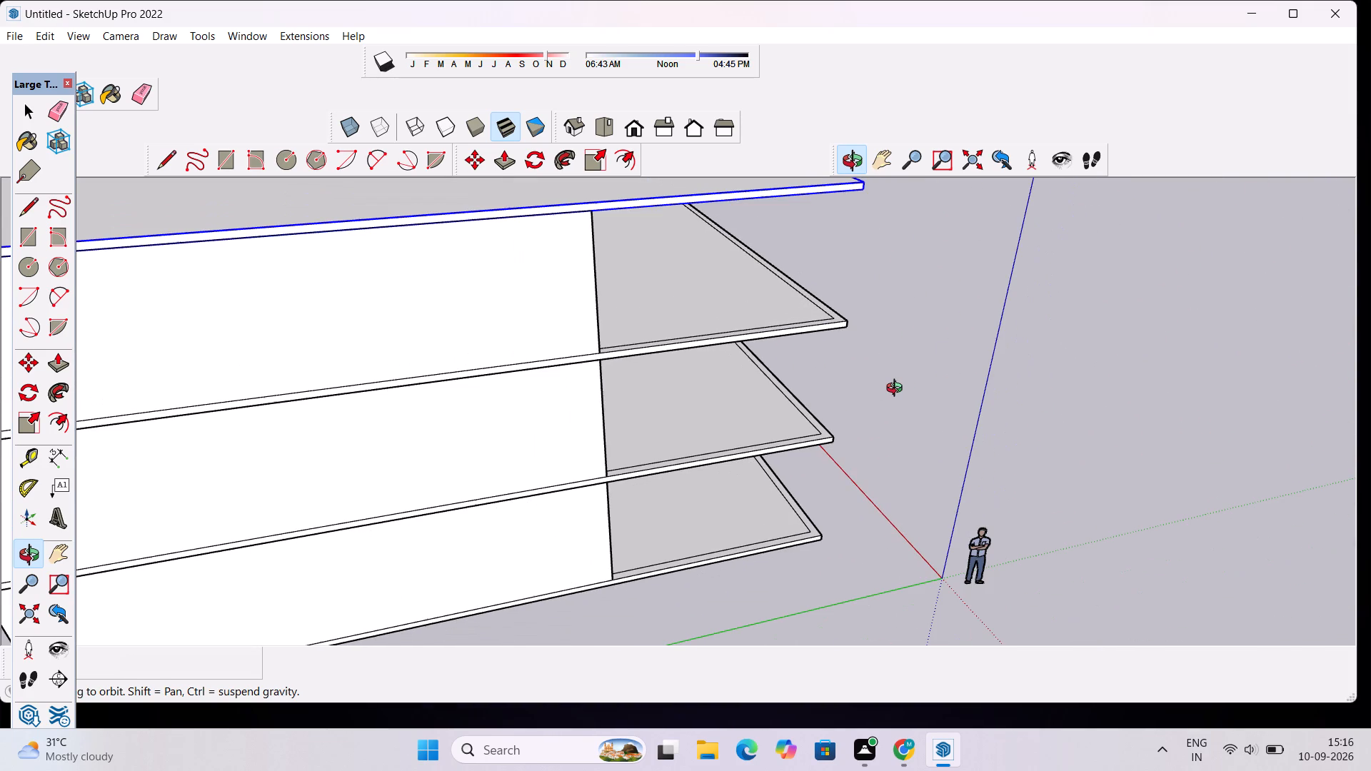
drag(952, 362, 684, 362)
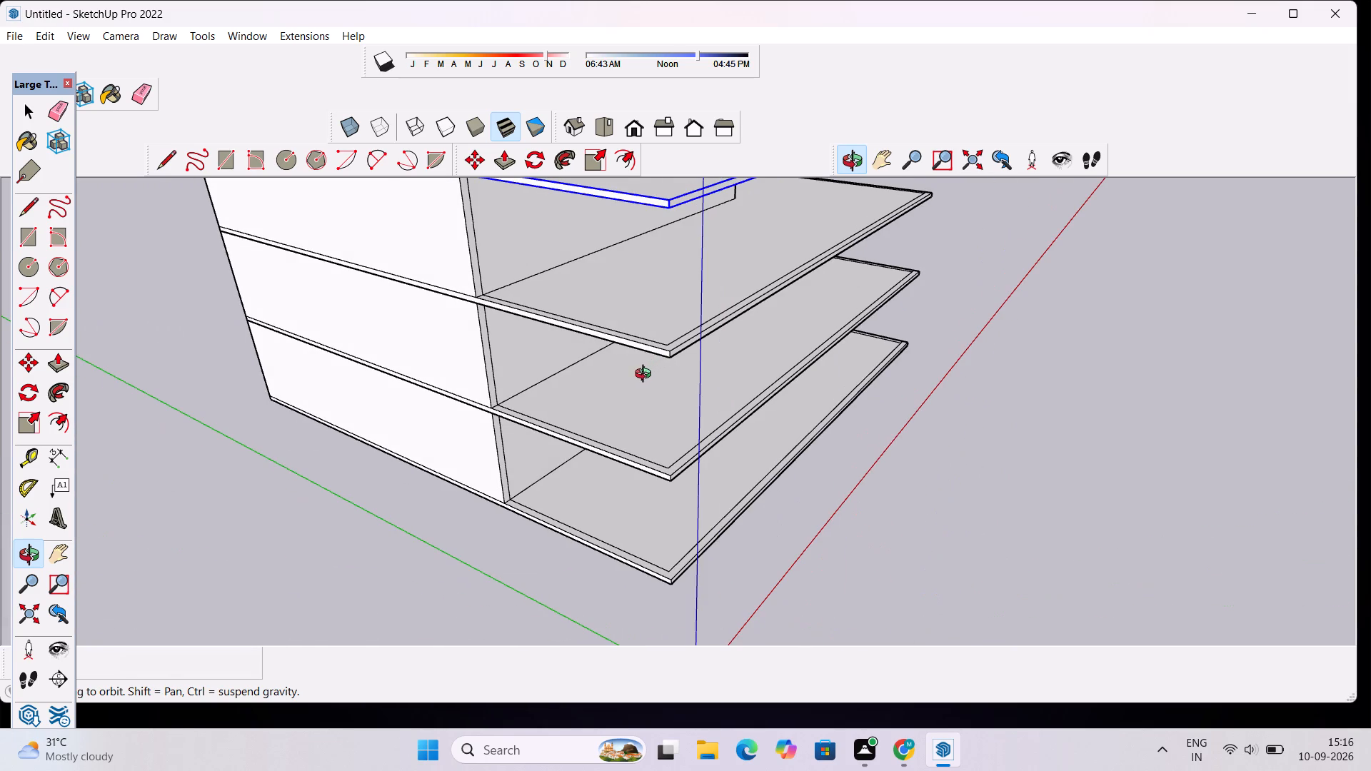
Examine from several sides the open slab areas, their perimeter strips and the room walls on the stacked floors.
scroll(646, 376, down, 4)
drag(847, 344, 658, 348)
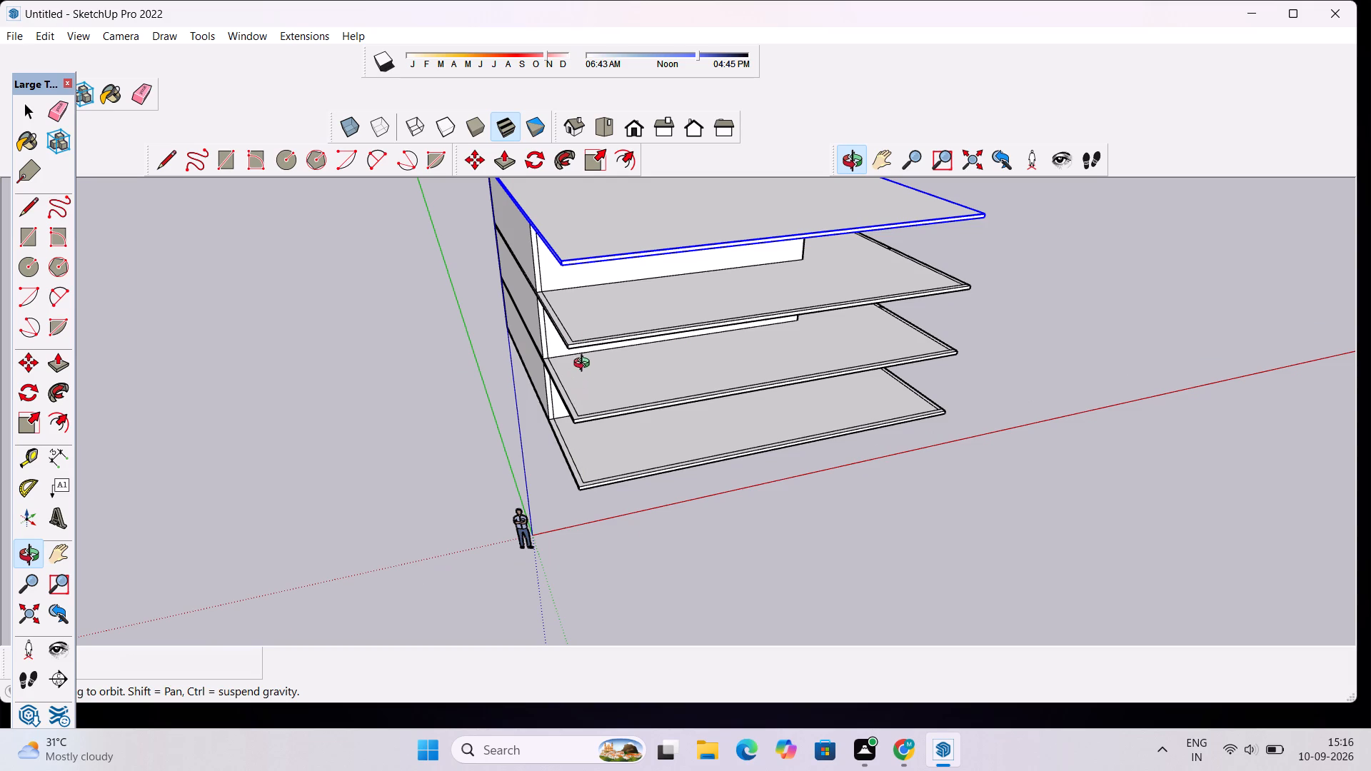
scroll(691, 362, down, 2)
scroll(682, 424, up, 4)
drag(705, 463, 676, 335)
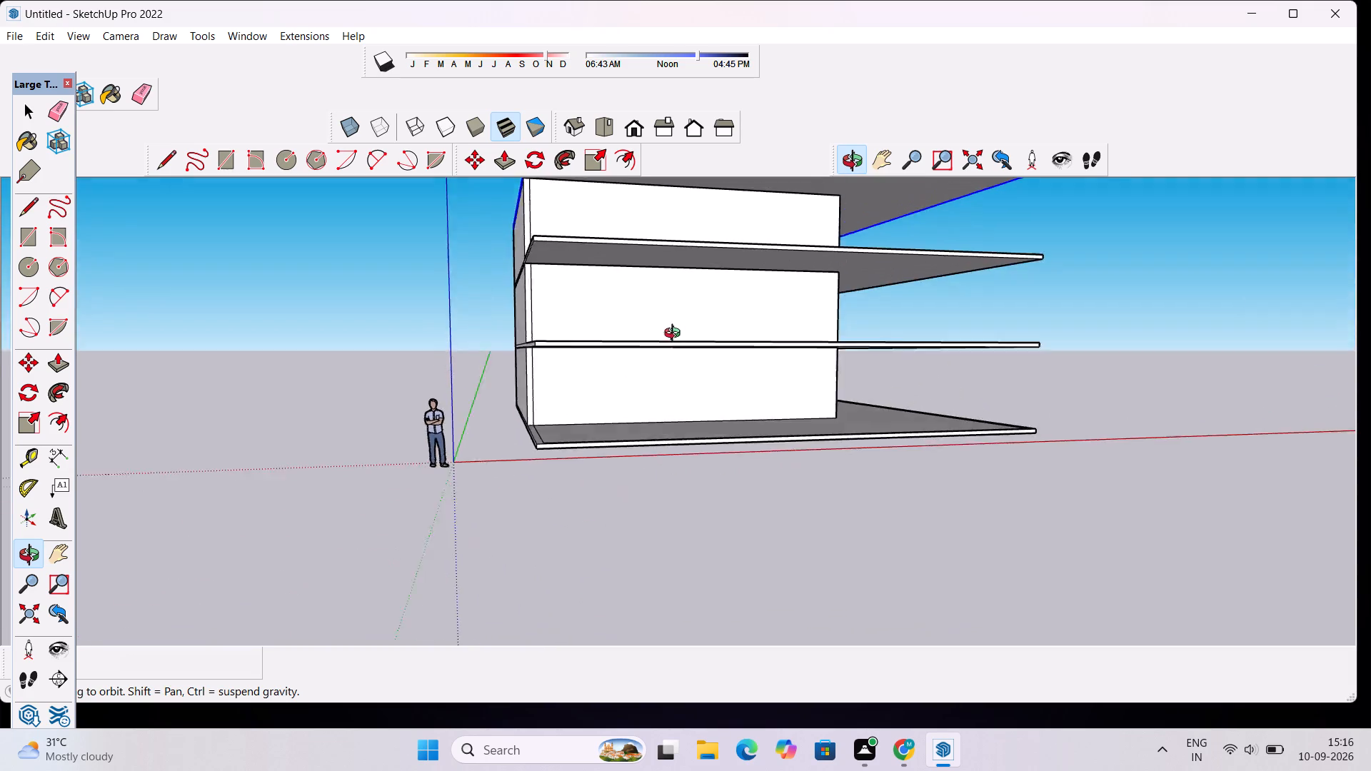
drag(676, 335, 553, 378)
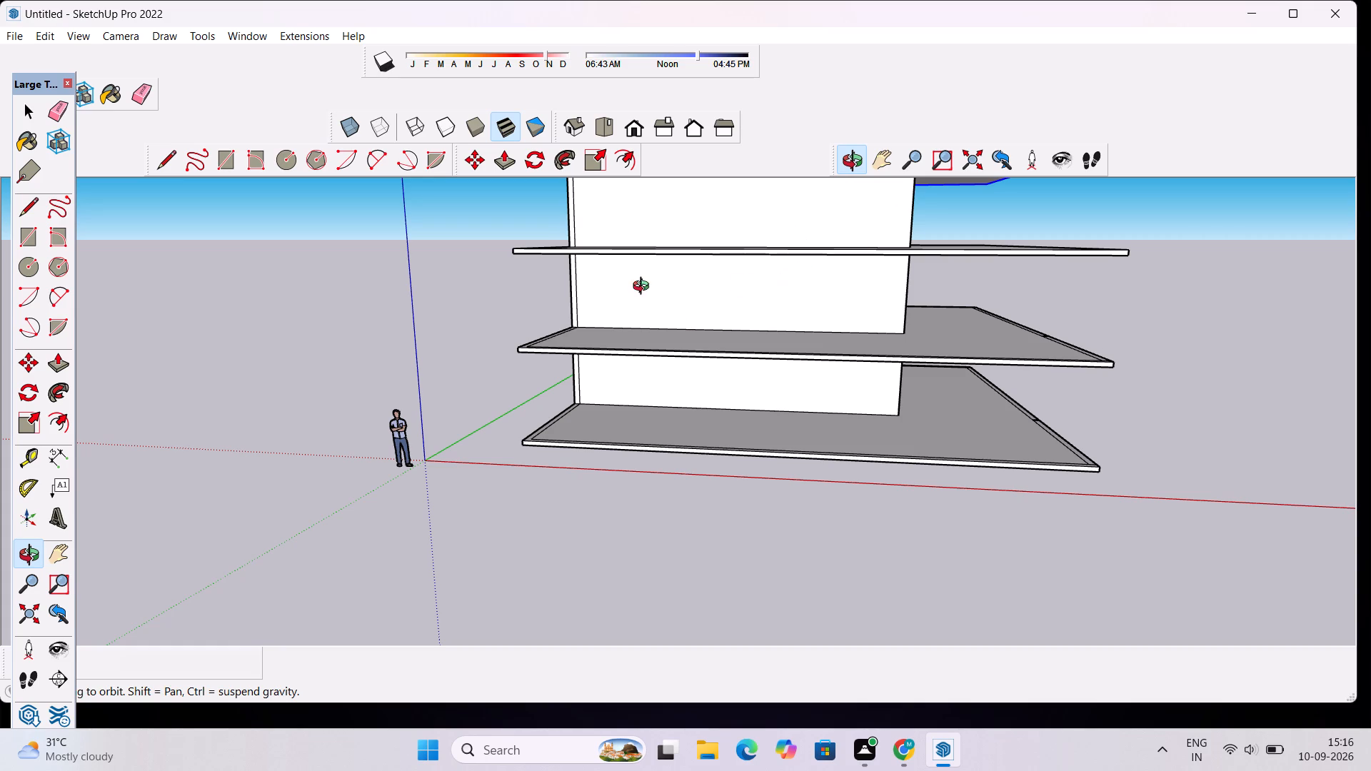
drag(524, 308, 568, 316)
scroll(616, 265, down, 4)
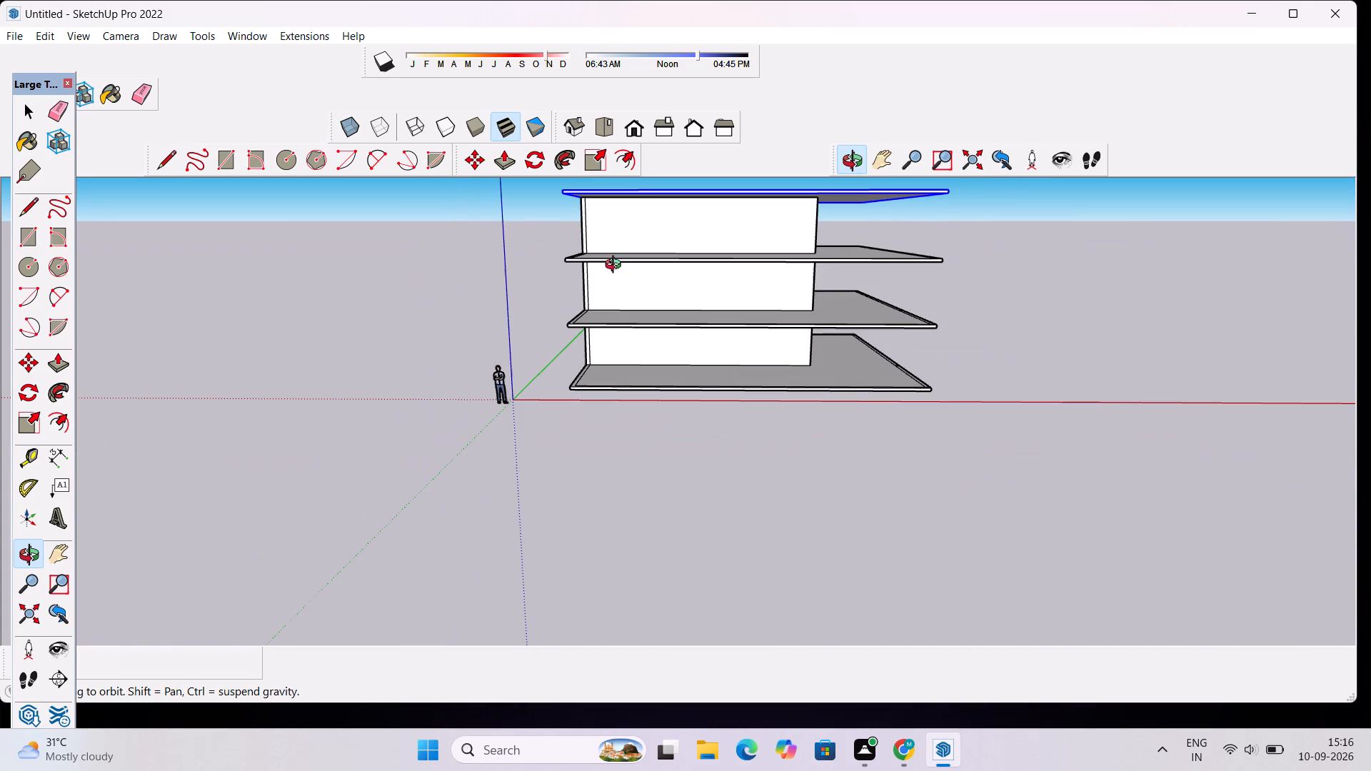
scroll(621, 188, up, 5)
drag(541, 299, 588, 380)
drag(642, 428, 602, 384)
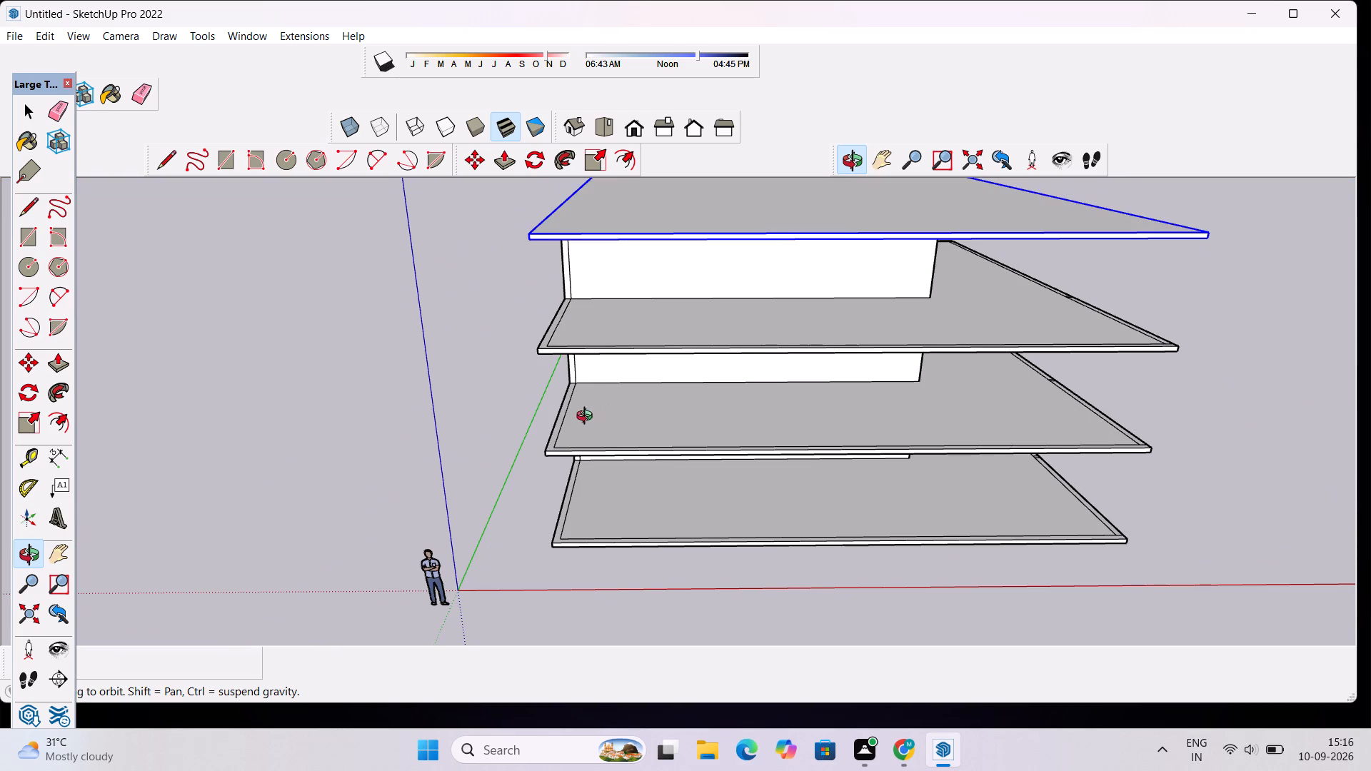
drag(557, 469, 739, 486)
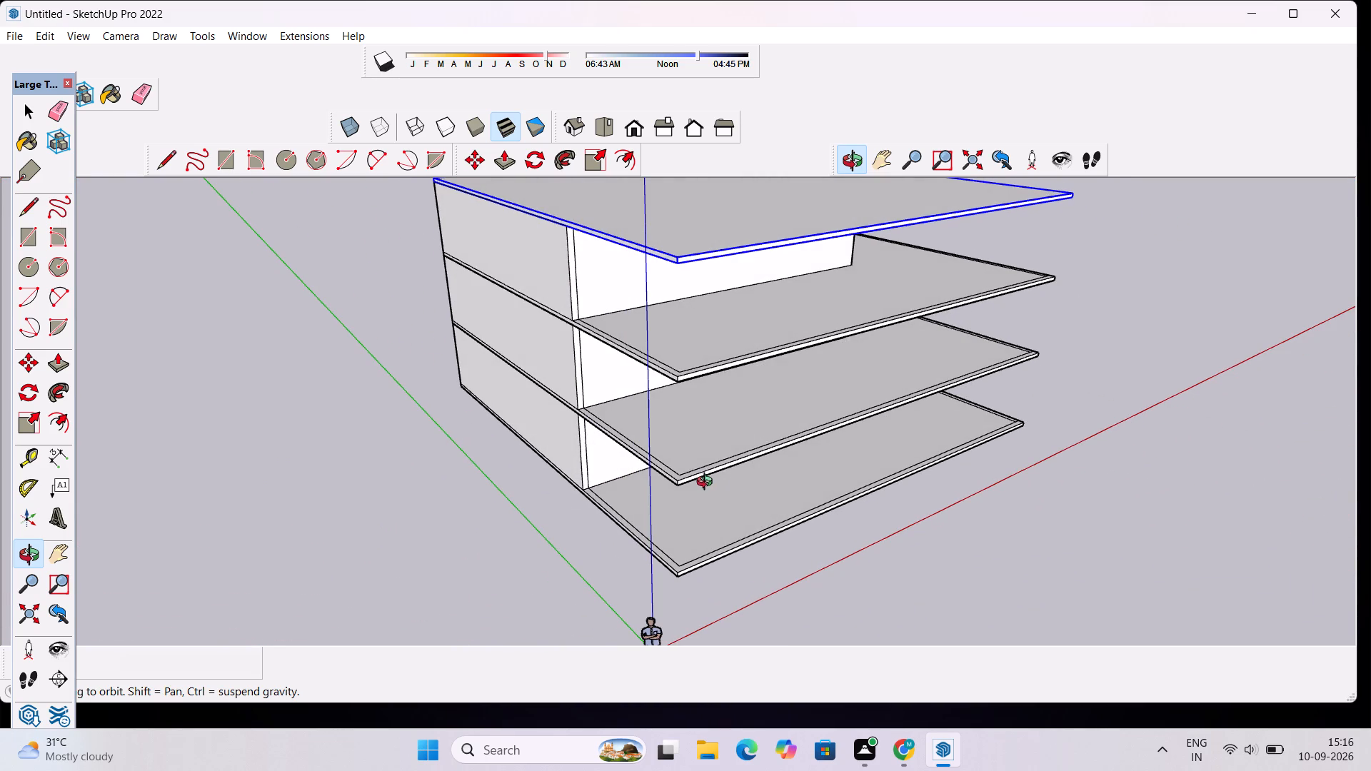
scroll(782, 488, up, 5)
drag(976, 498, 849, 469)
scroll(456, 420, up, 4)
drag(431, 423, 517, 429)
scroll(518, 371, down, 6)
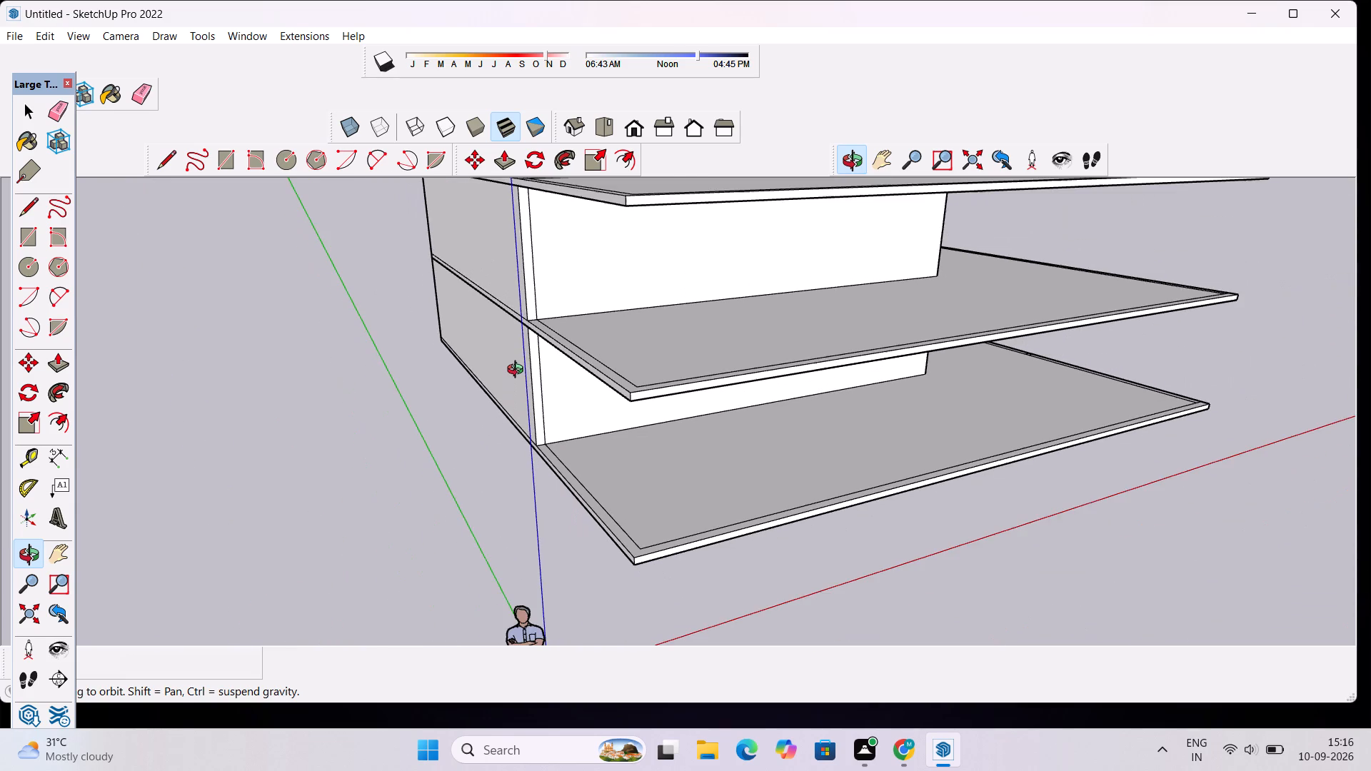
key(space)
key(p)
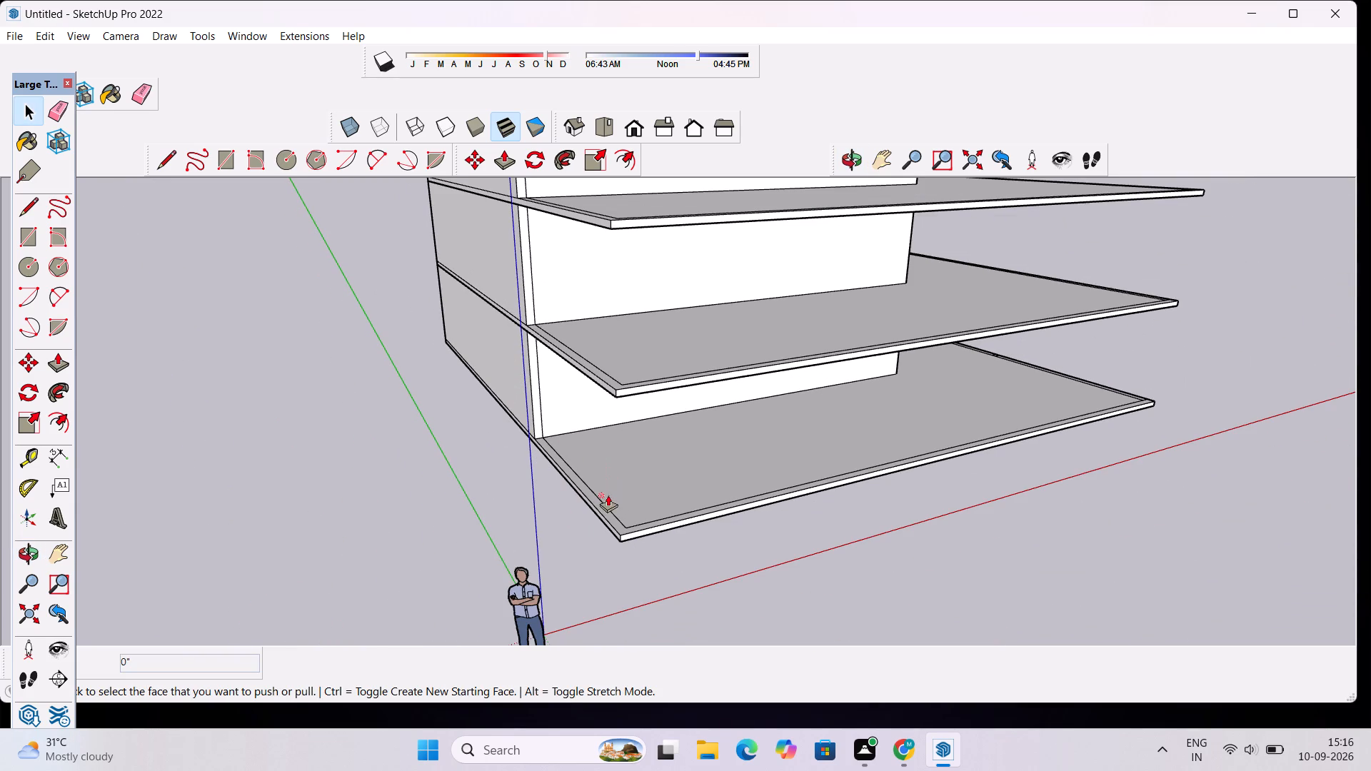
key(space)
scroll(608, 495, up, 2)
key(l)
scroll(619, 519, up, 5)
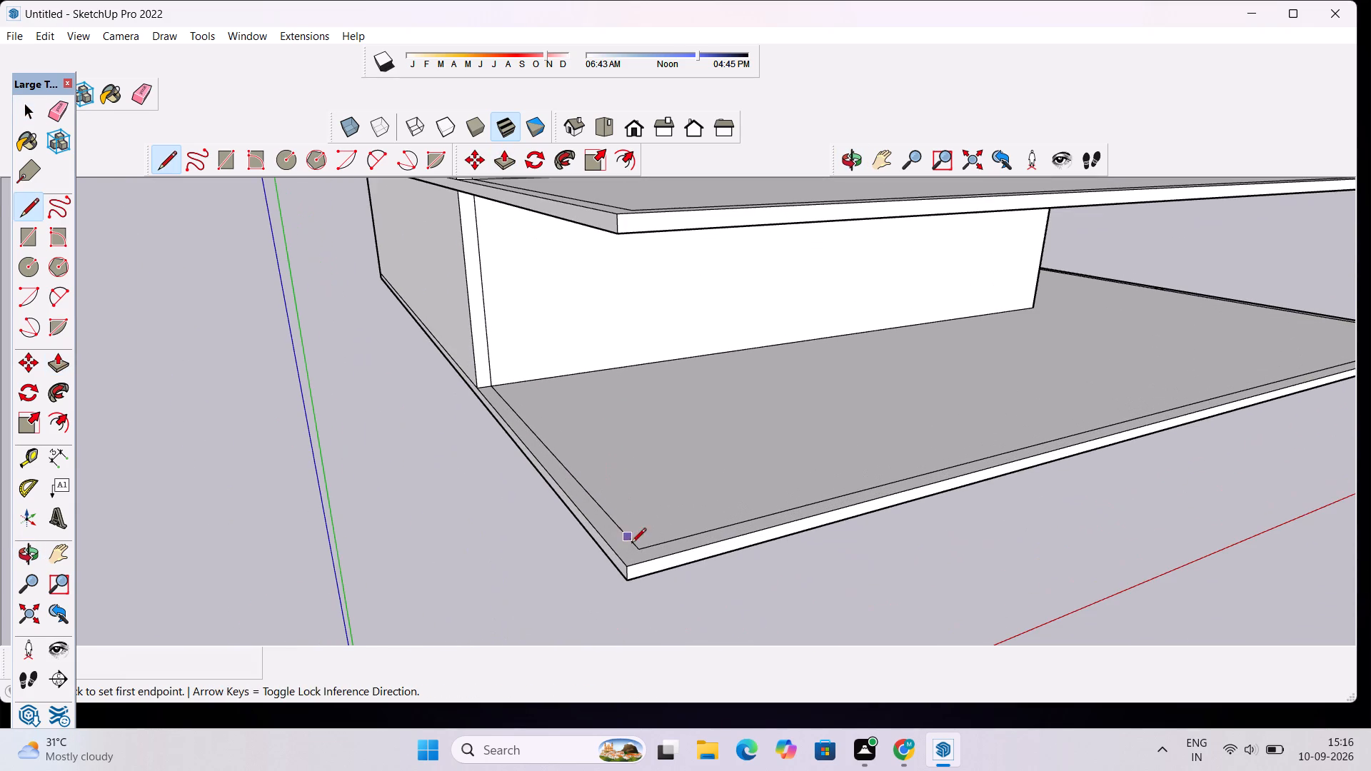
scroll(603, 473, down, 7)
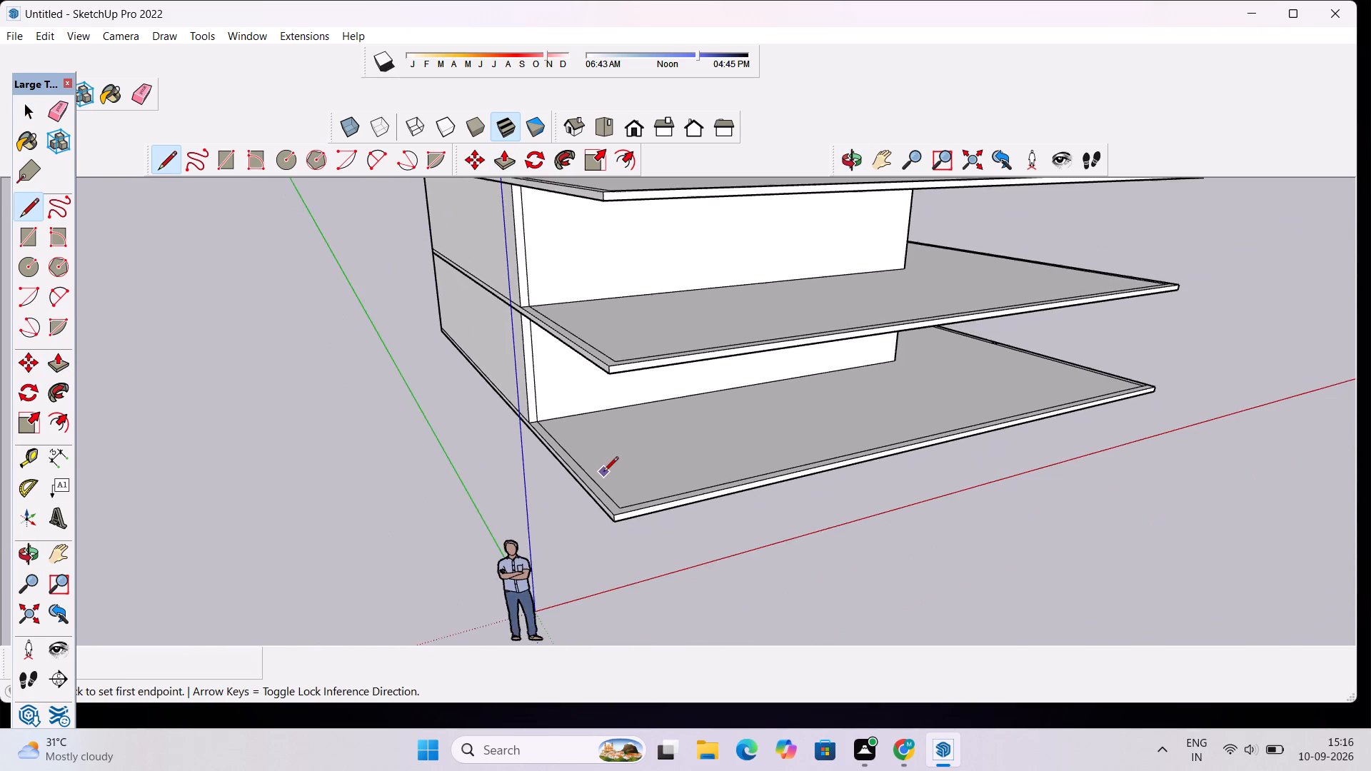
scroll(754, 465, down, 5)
Draw a 9" line across the perimeter strip of the lowest slab, near the middle of the edge facing the red axis.
click(858, 153)
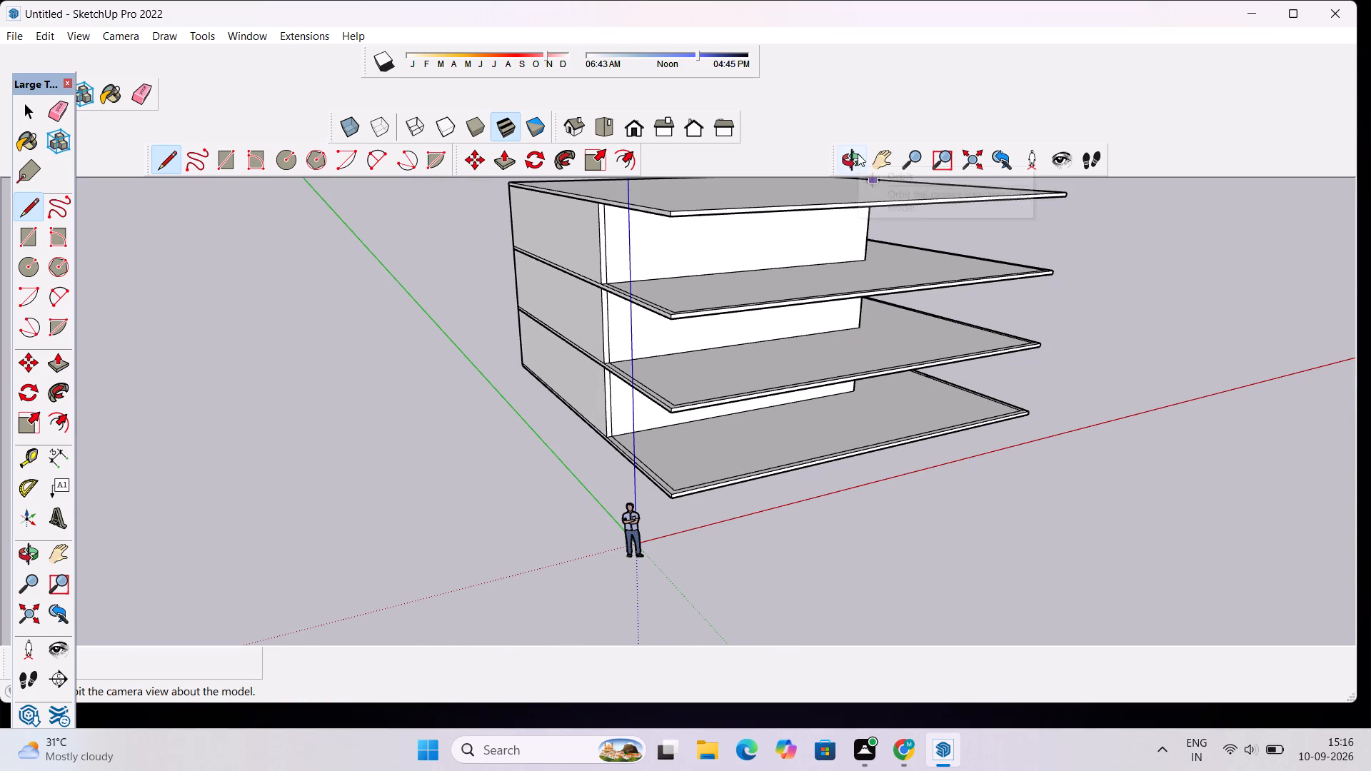
drag(945, 385, 779, 390)
scroll(667, 408, down, 1)
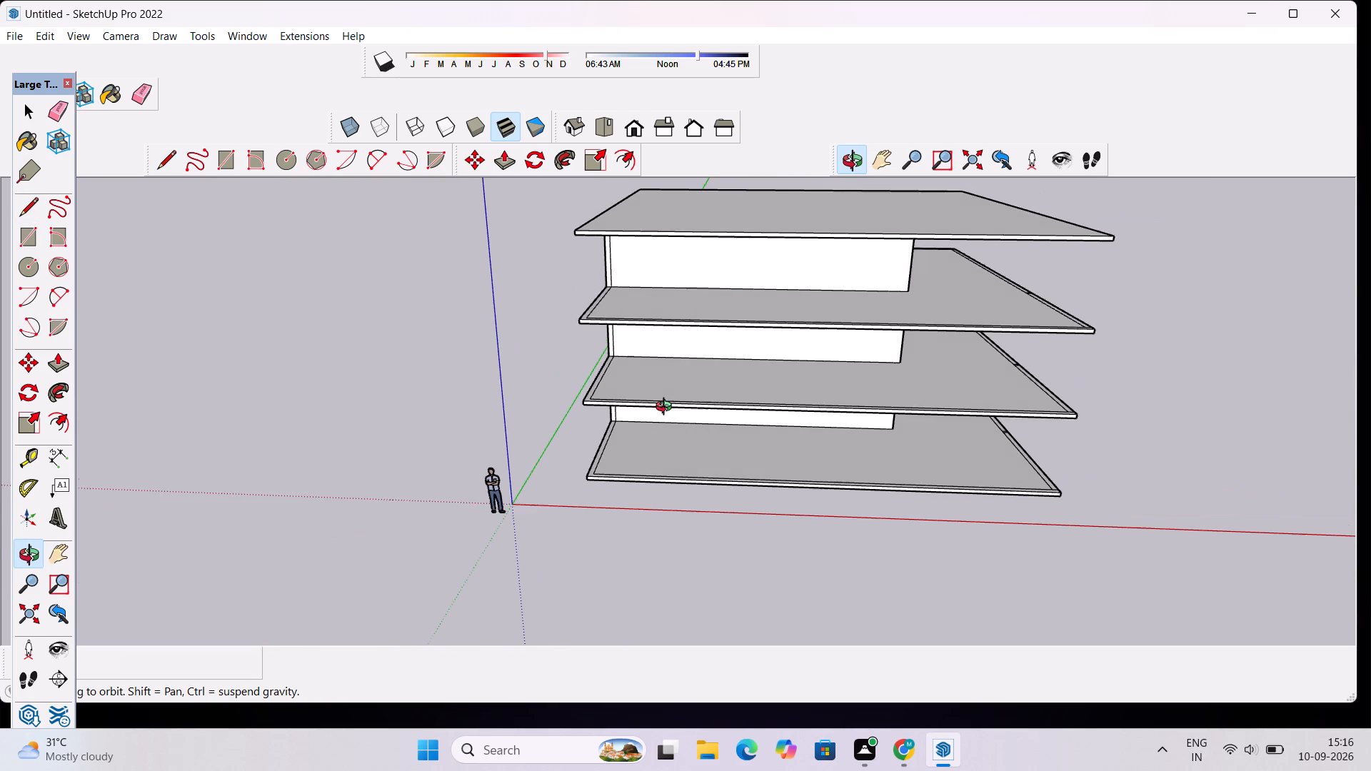
scroll(667, 408, down, 1)
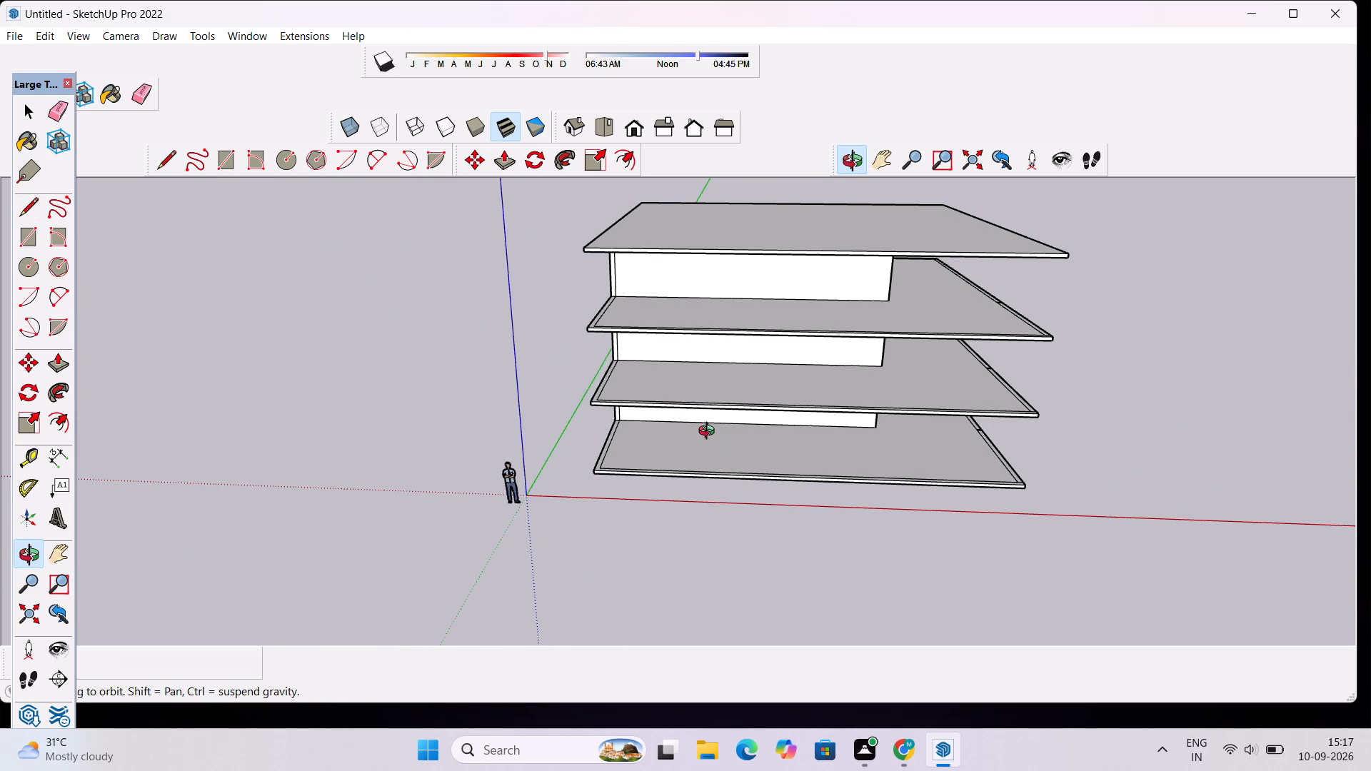
scroll(788, 435, up, 7)
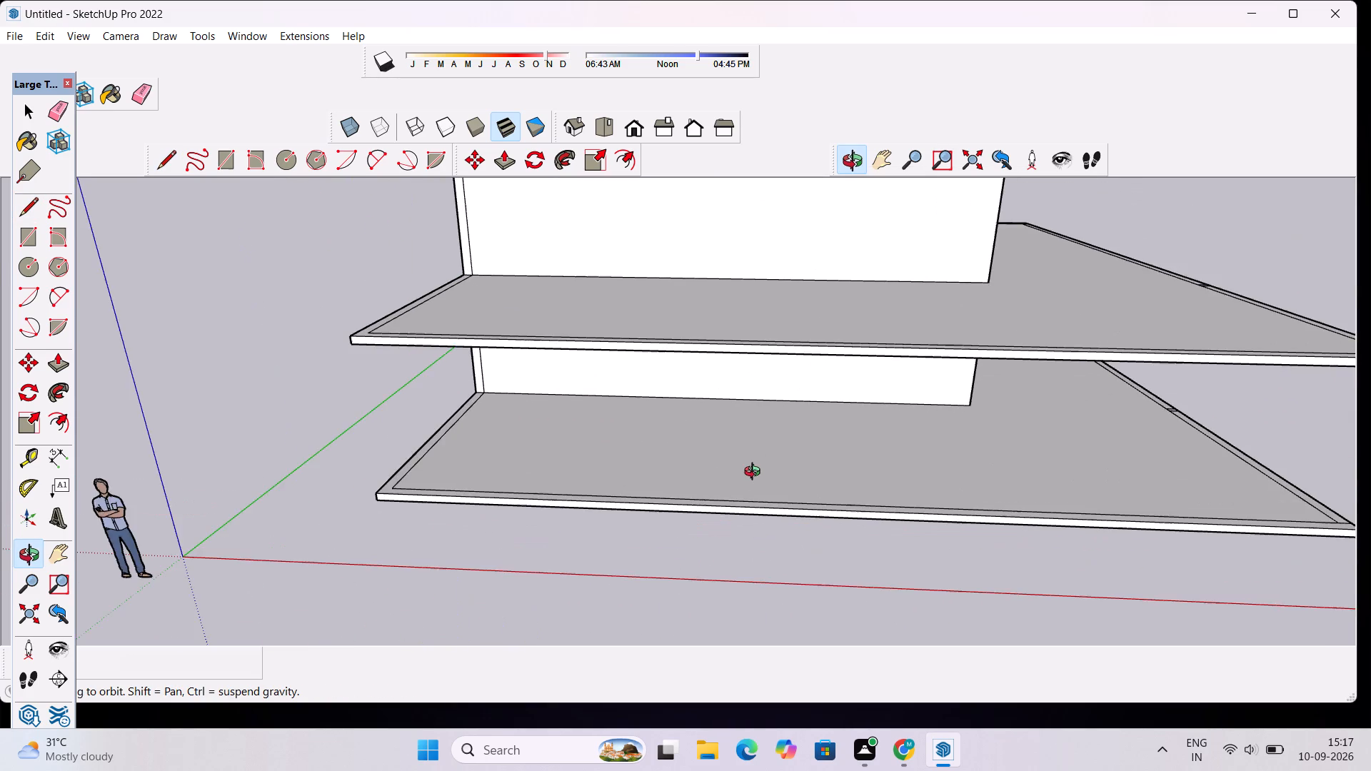
scroll(755, 473, up, 1)
key(l)
scroll(755, 480, down, 6)
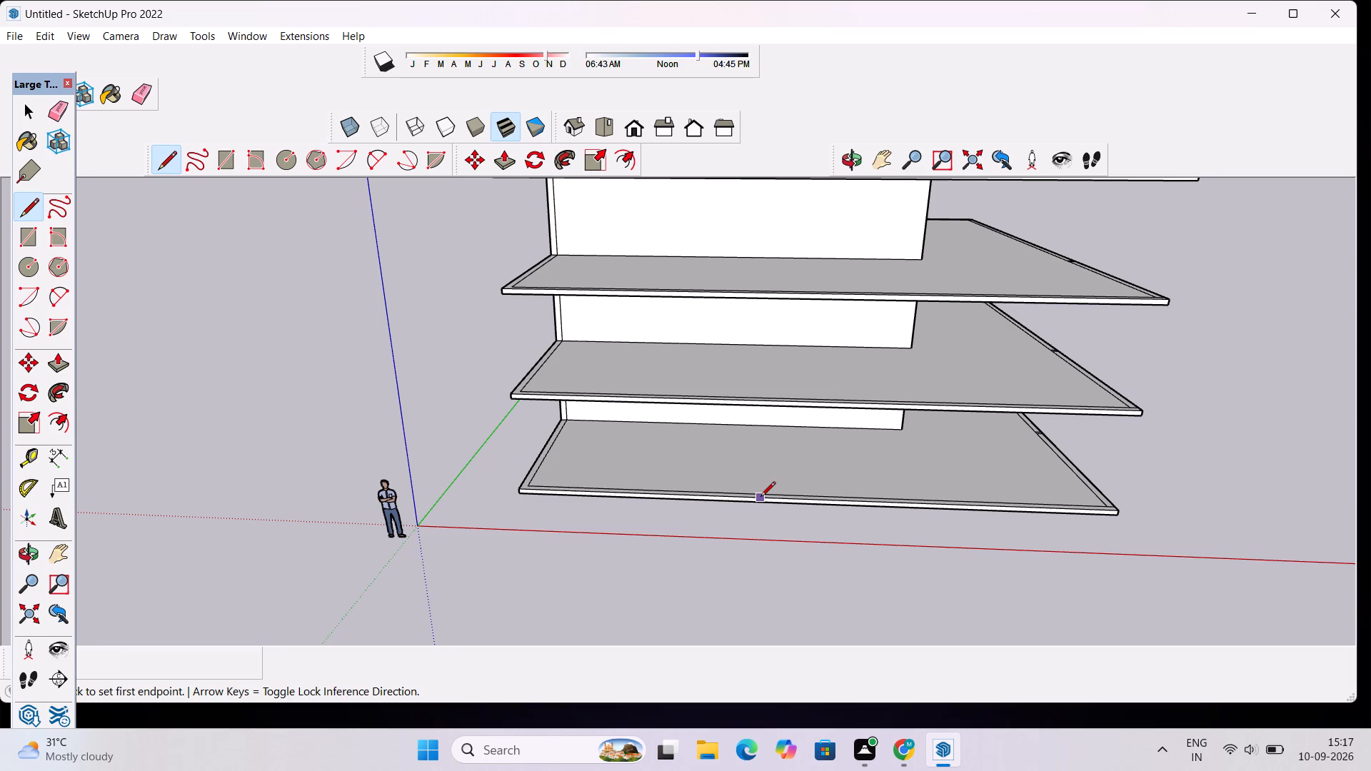
scroll(760, 498, up, 1)
scroll(760, 498, down, 5)
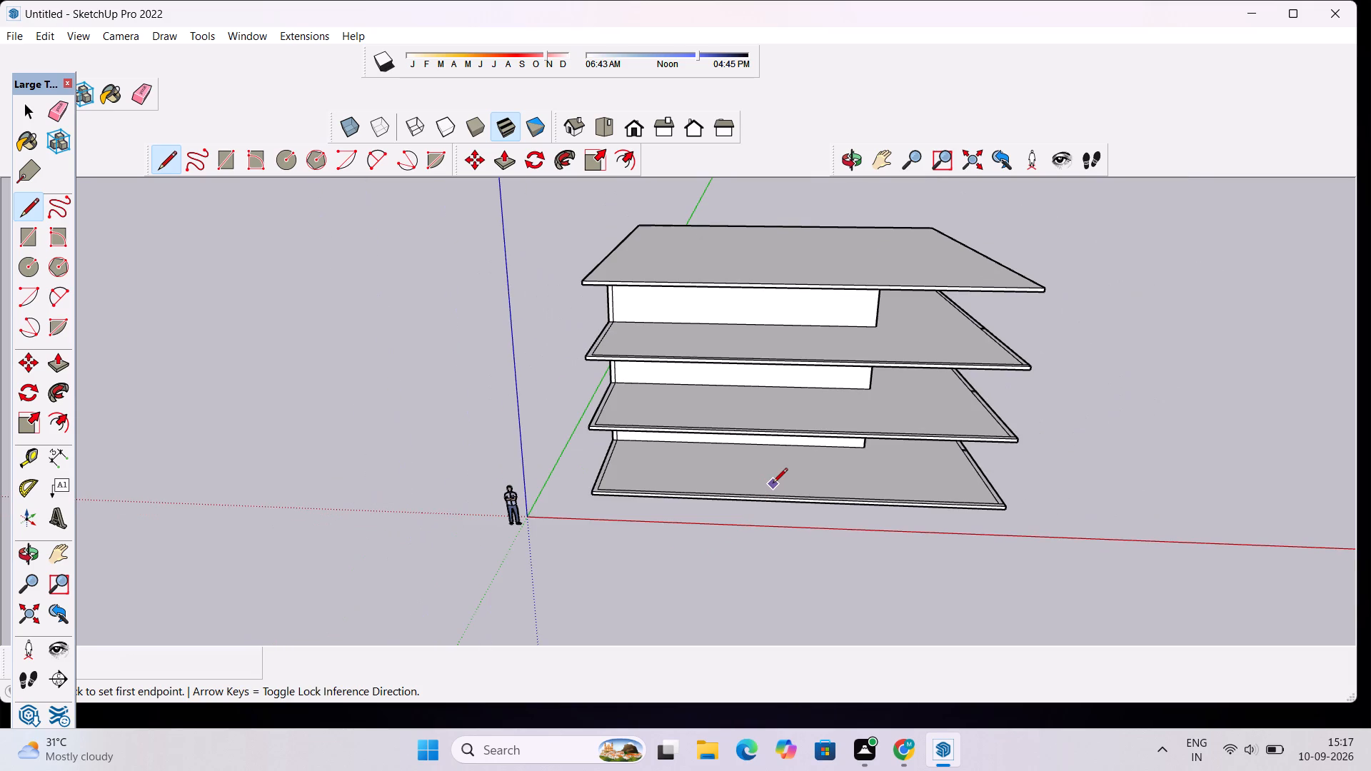
scroll(773, 484, up, 5)
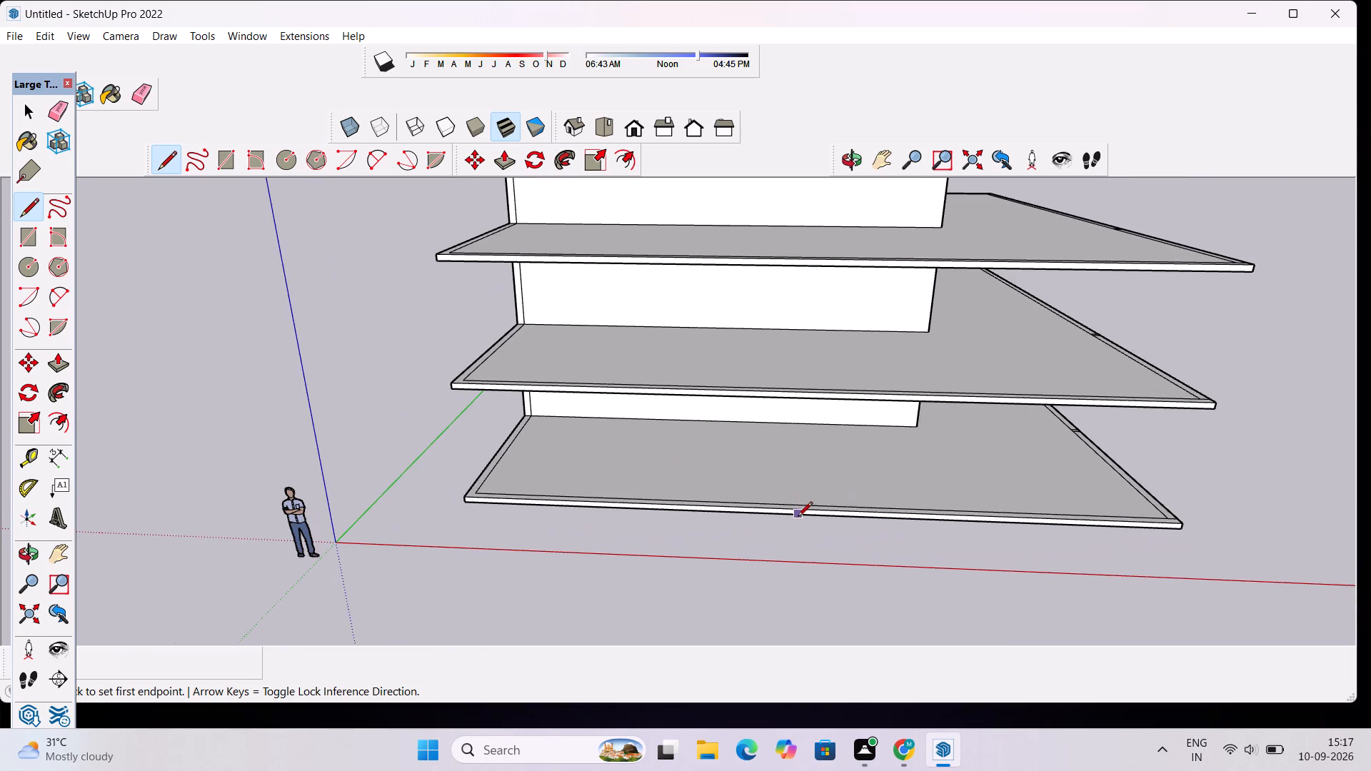
scroll(798, 518, up, 8)
scroll(780, 513, down, 1)
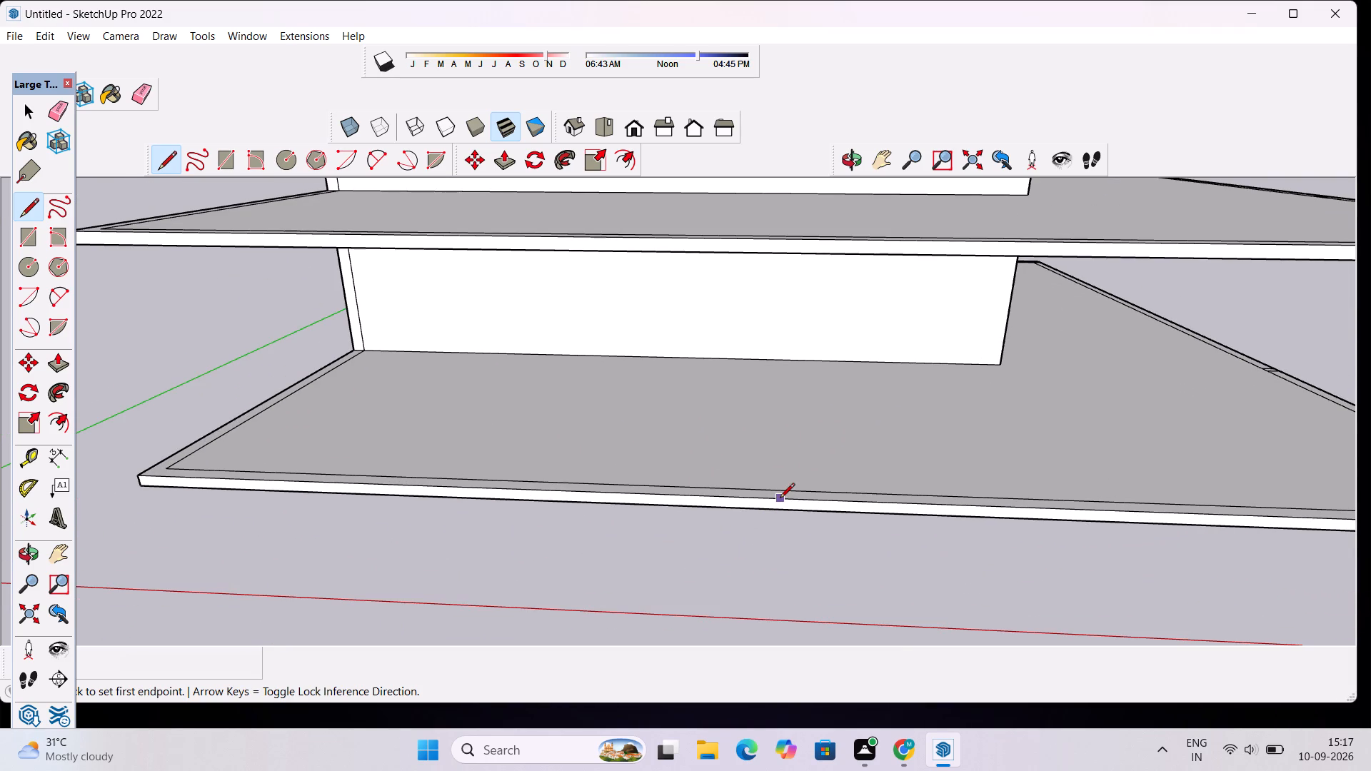
click(780, 499)
scroll(780, 491, up, 14)
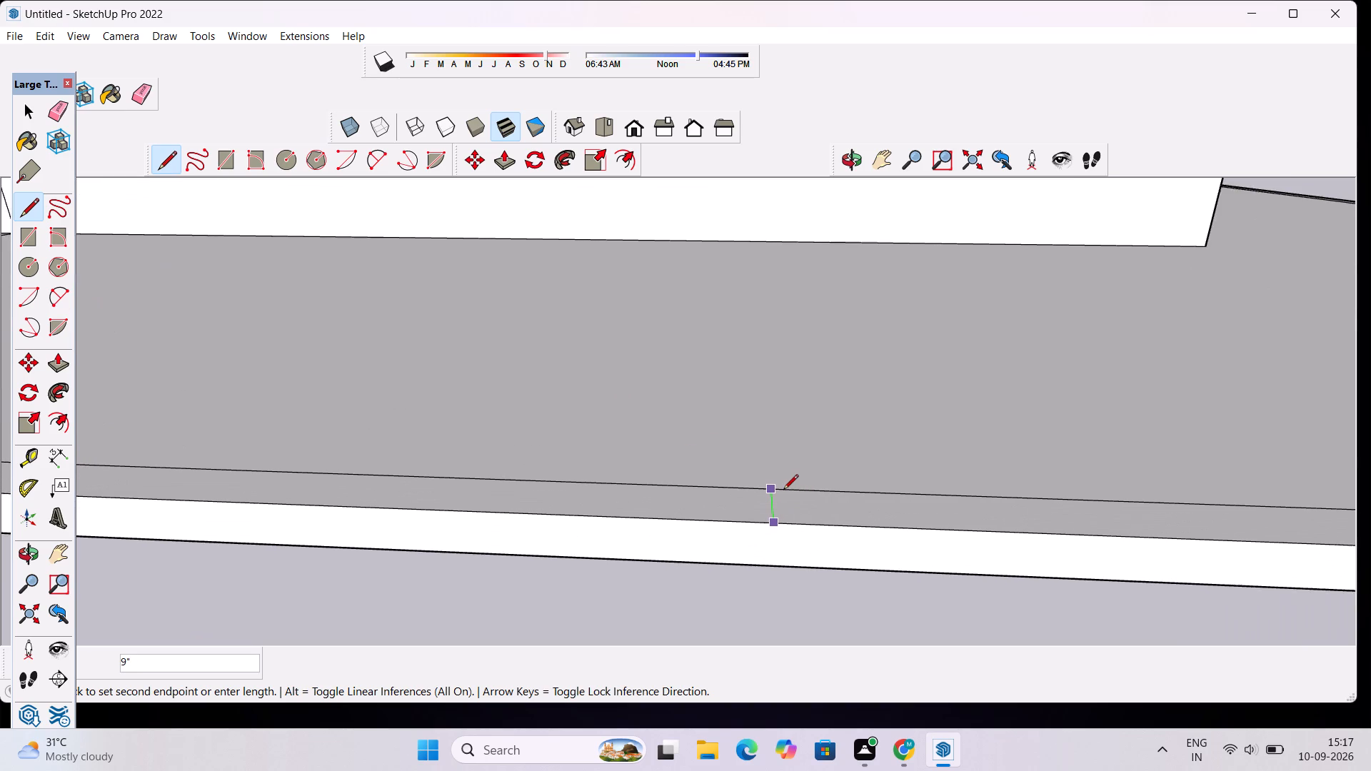
click(775, 487)
key(space)
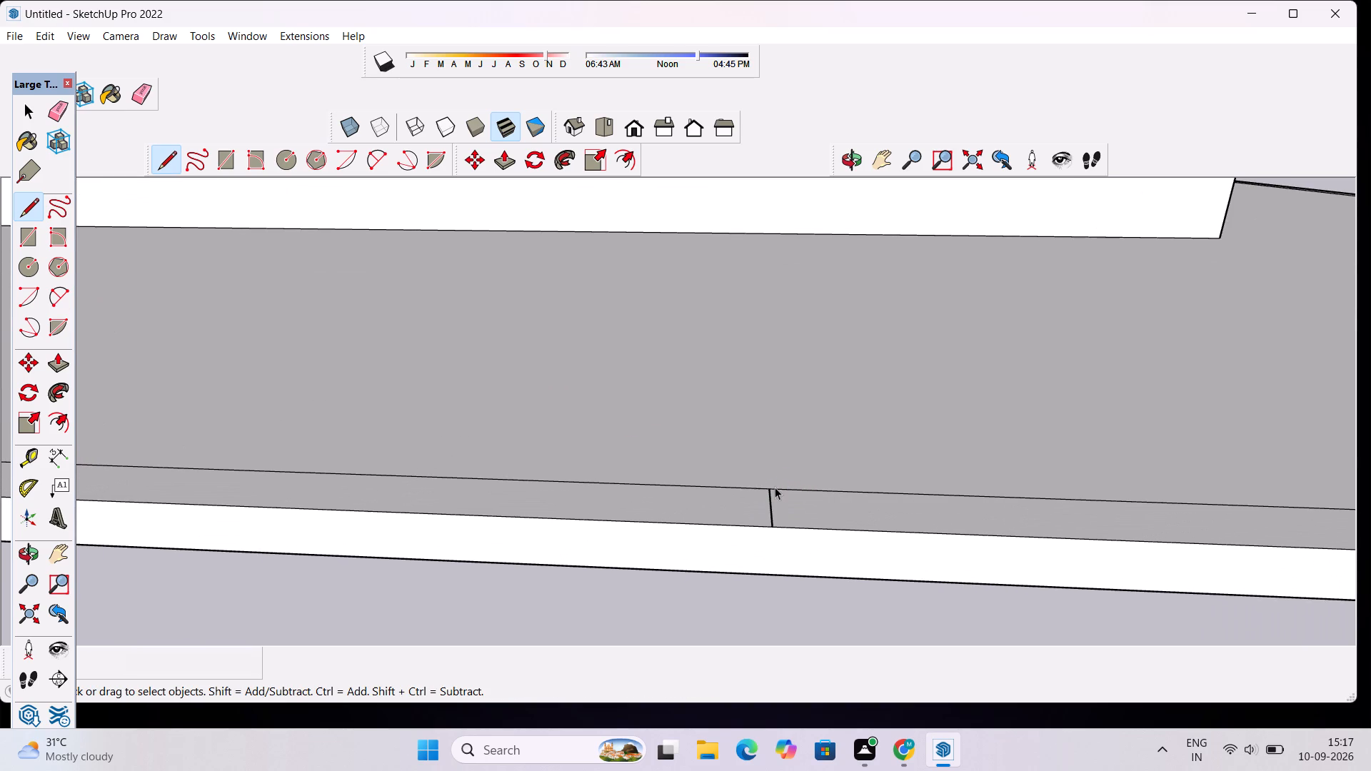
Inspect up close where the short line meets the inner border line and outer edge of the lowest slab.
scroll(775, 487, down, 10)
scroll(763, 470, up, 6)
scroll(833, 596, up, 1)
scroll(752, 493, up, 4)
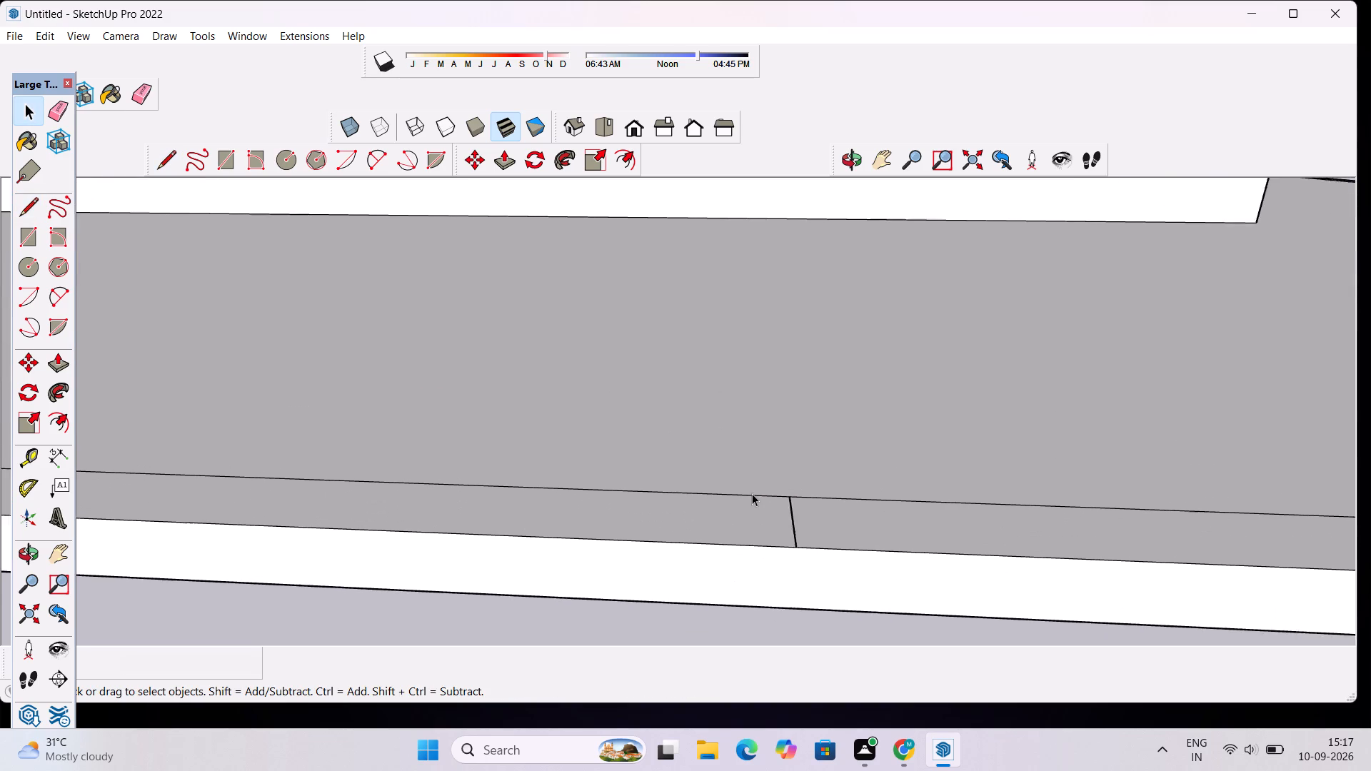
scroll(752, 493, up, 2)
scroll(804, 555, up, 14)
scroll(726, 421, up, 10)
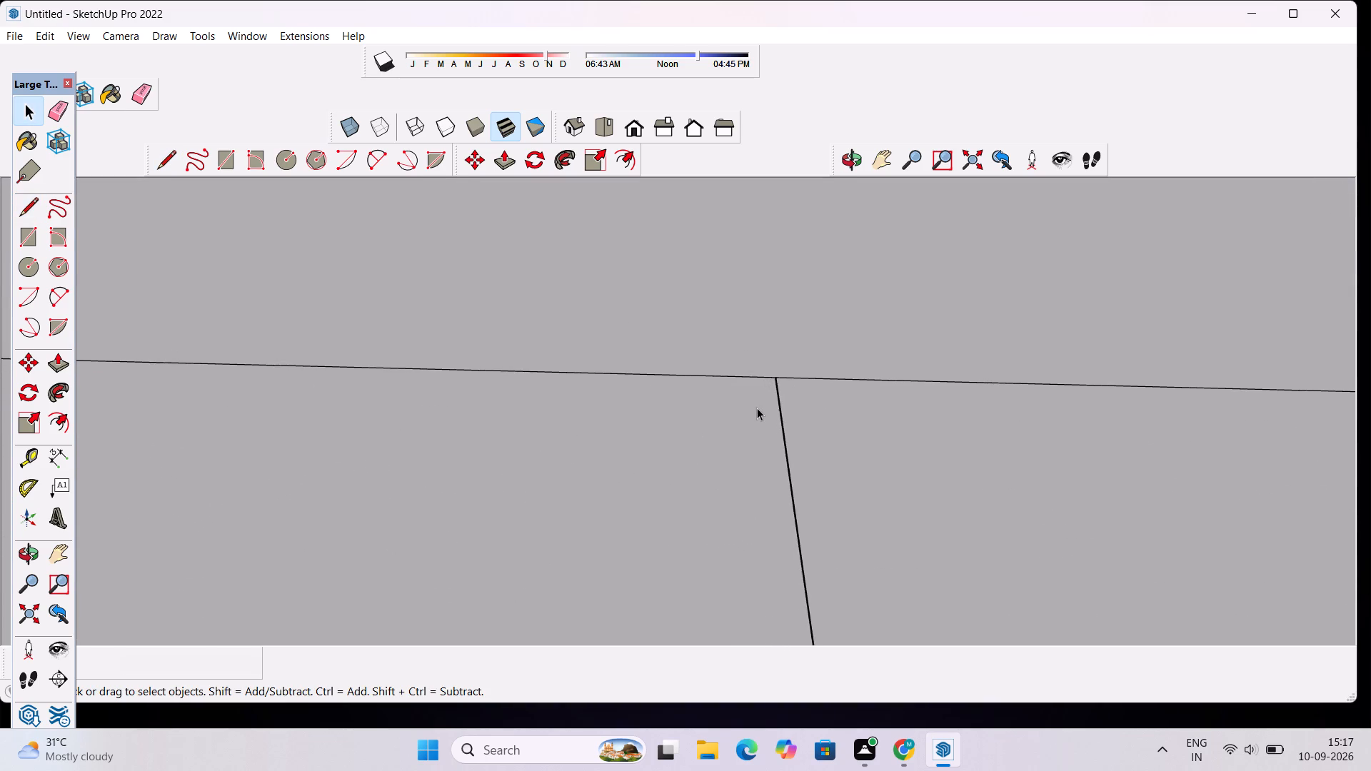
scroll(758, 404, down, 17)
scroll(764, 478, down, 20)
scroll(764, 478, down, 4)
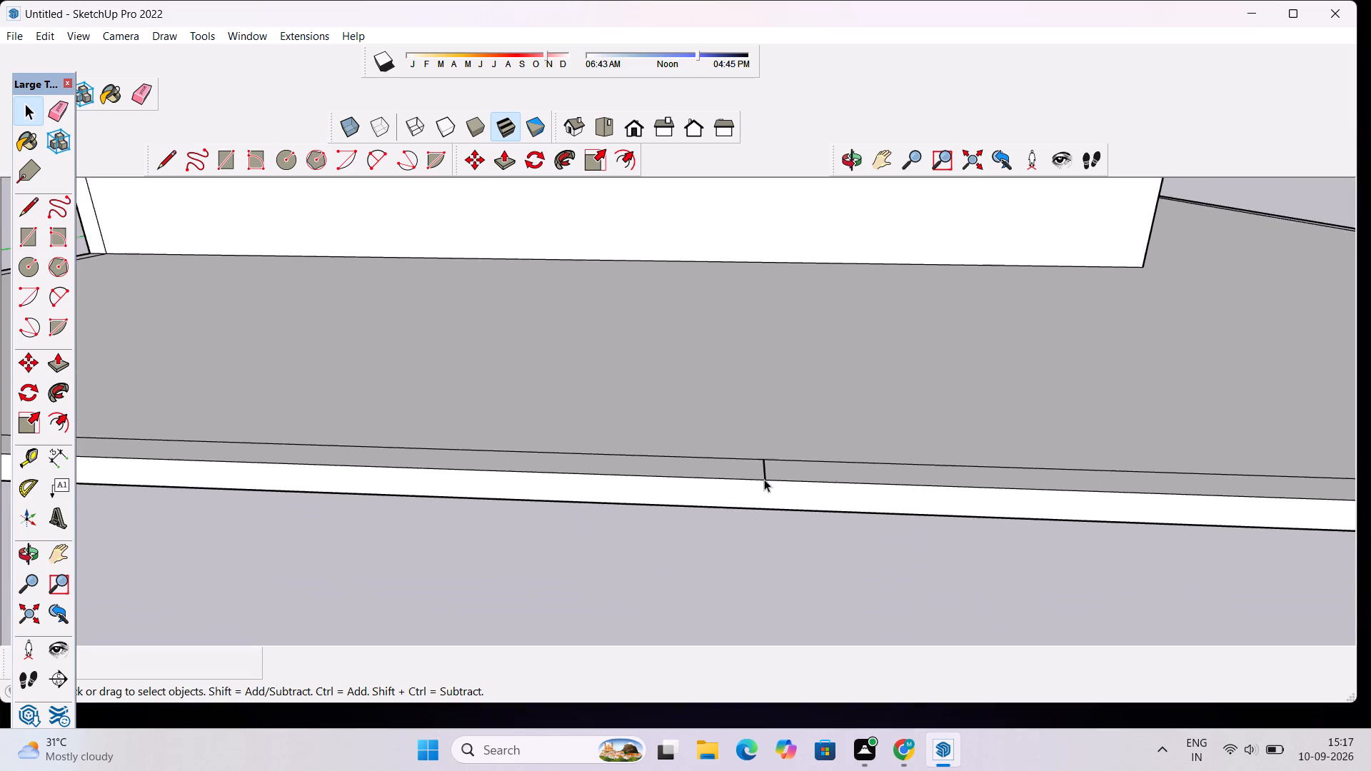
scroll(764, 479, down, 17)
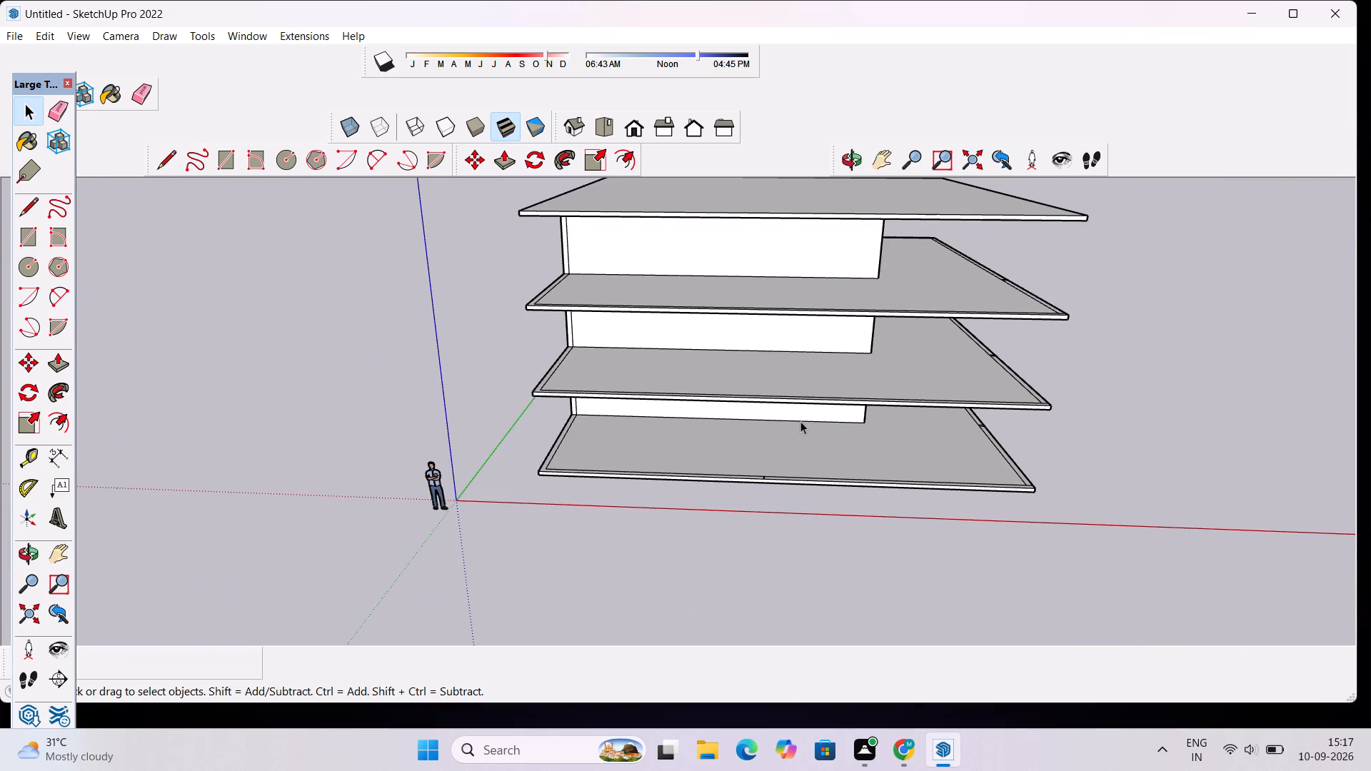
Examine the whole stacked building from the front, from above and from the side with the roof slab in place.
click(853, 171)
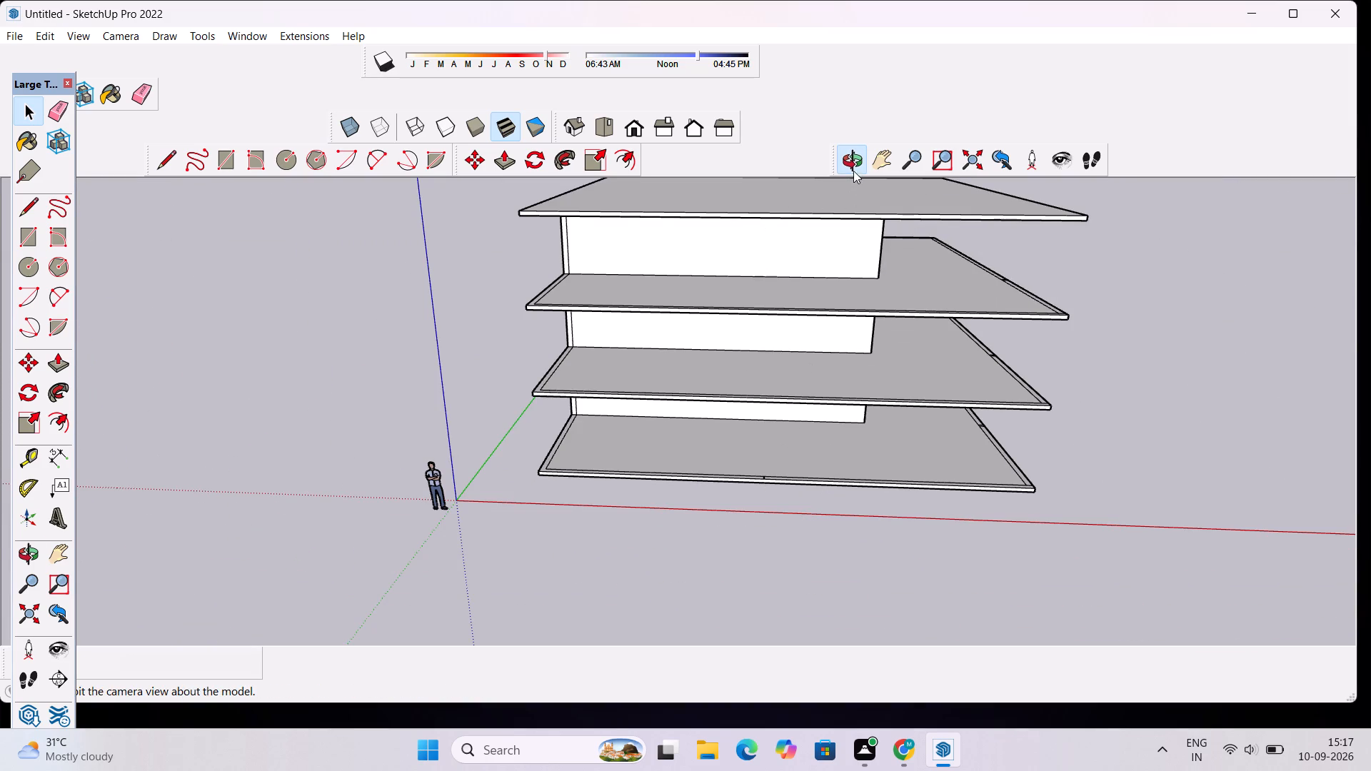
drag(800, 499, 810, 424)
drag(762, 411, 762, 439)
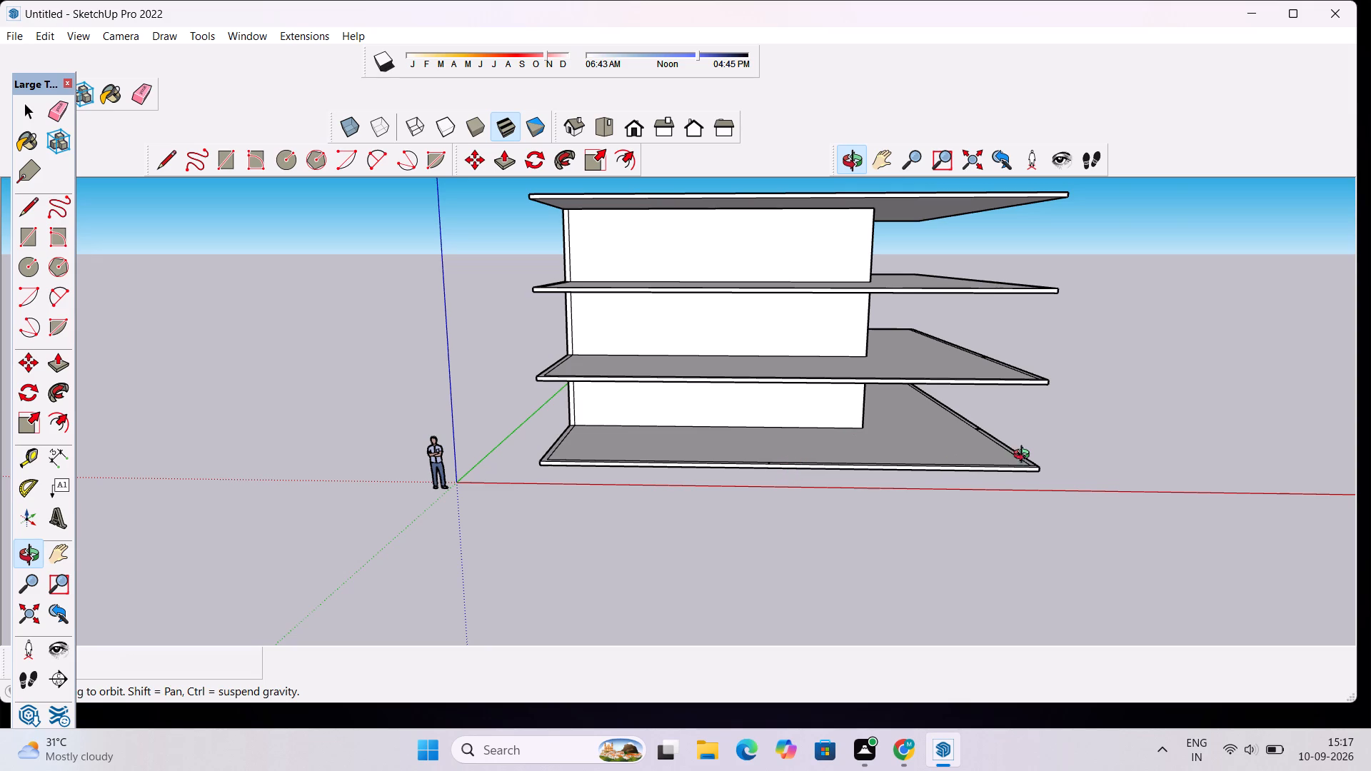
scroll(1026, 424, up, 2)
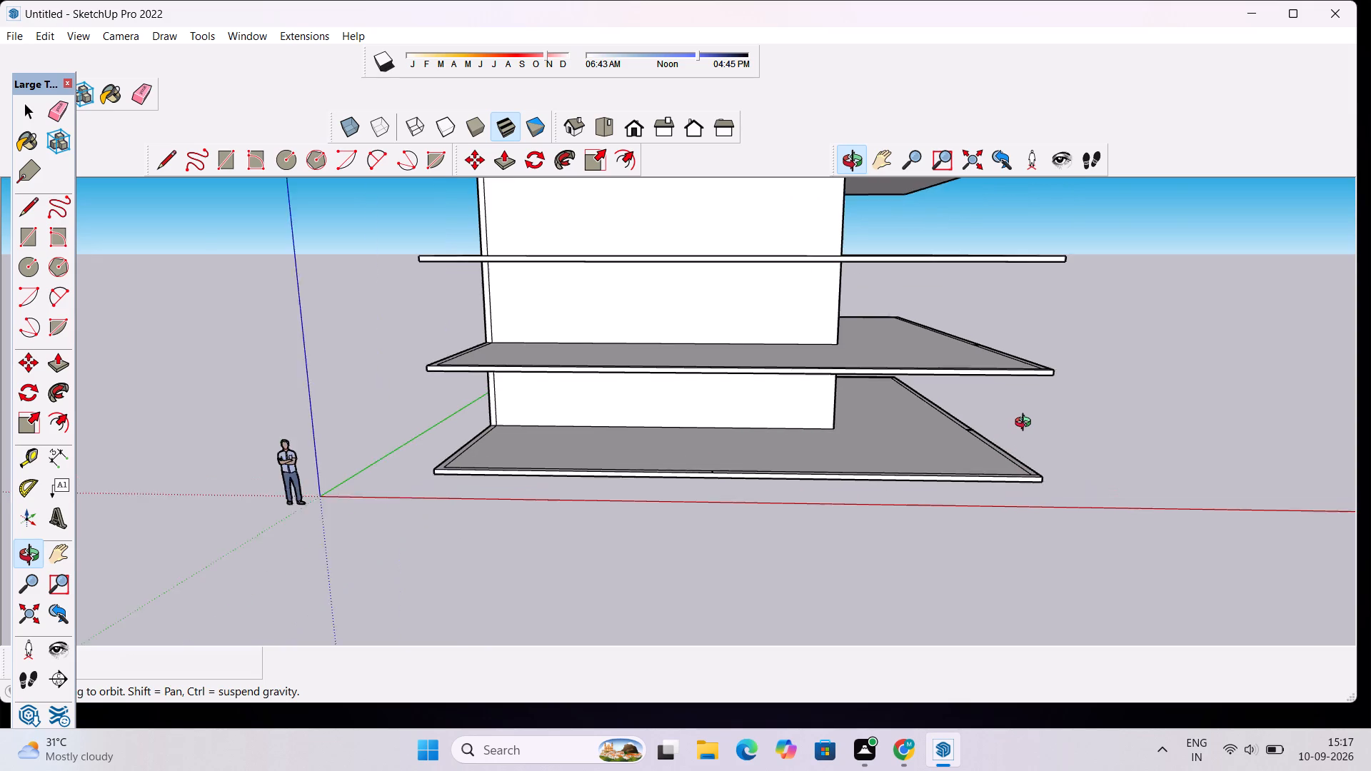
scroll(1026, 424, up, 1)
scroll(995, 399, down, 8)
scroll(988, 408, up, 5)
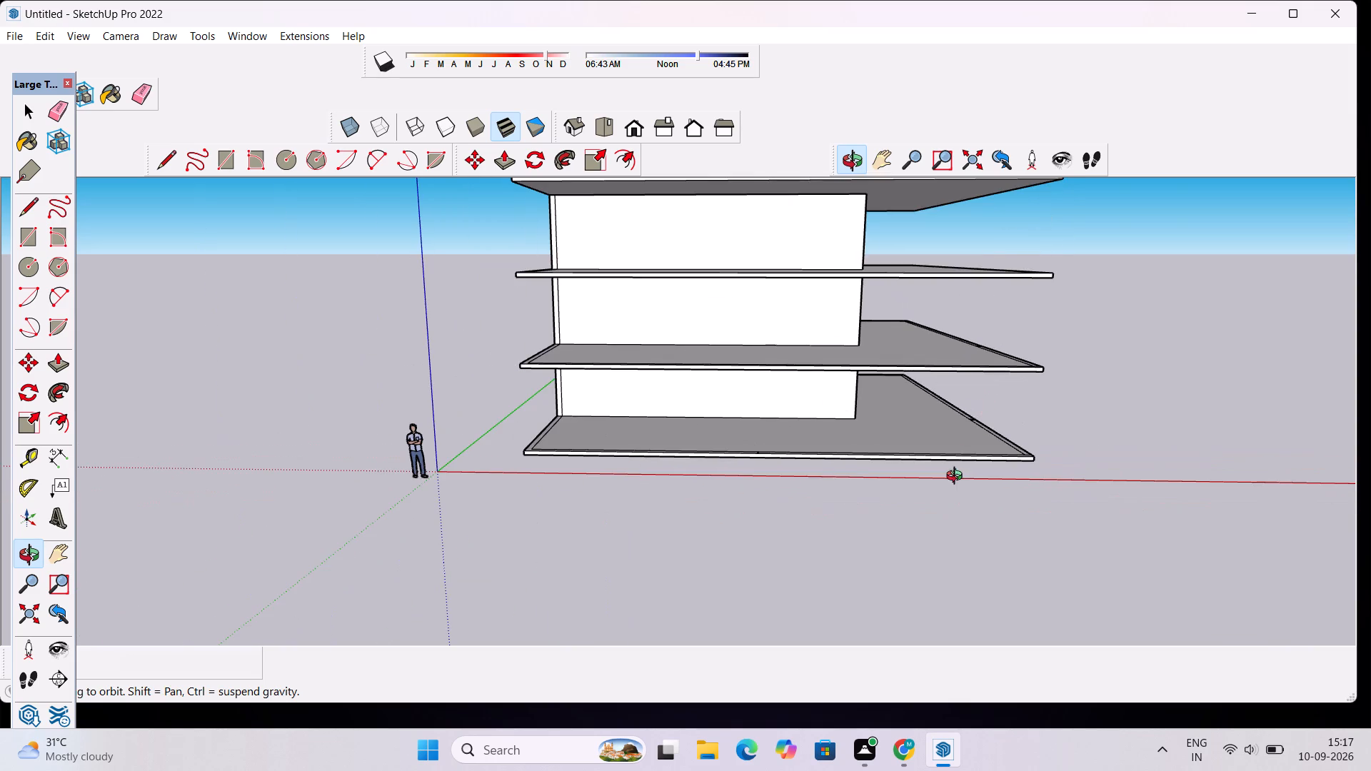
drag(806, 395, 1200, 618)
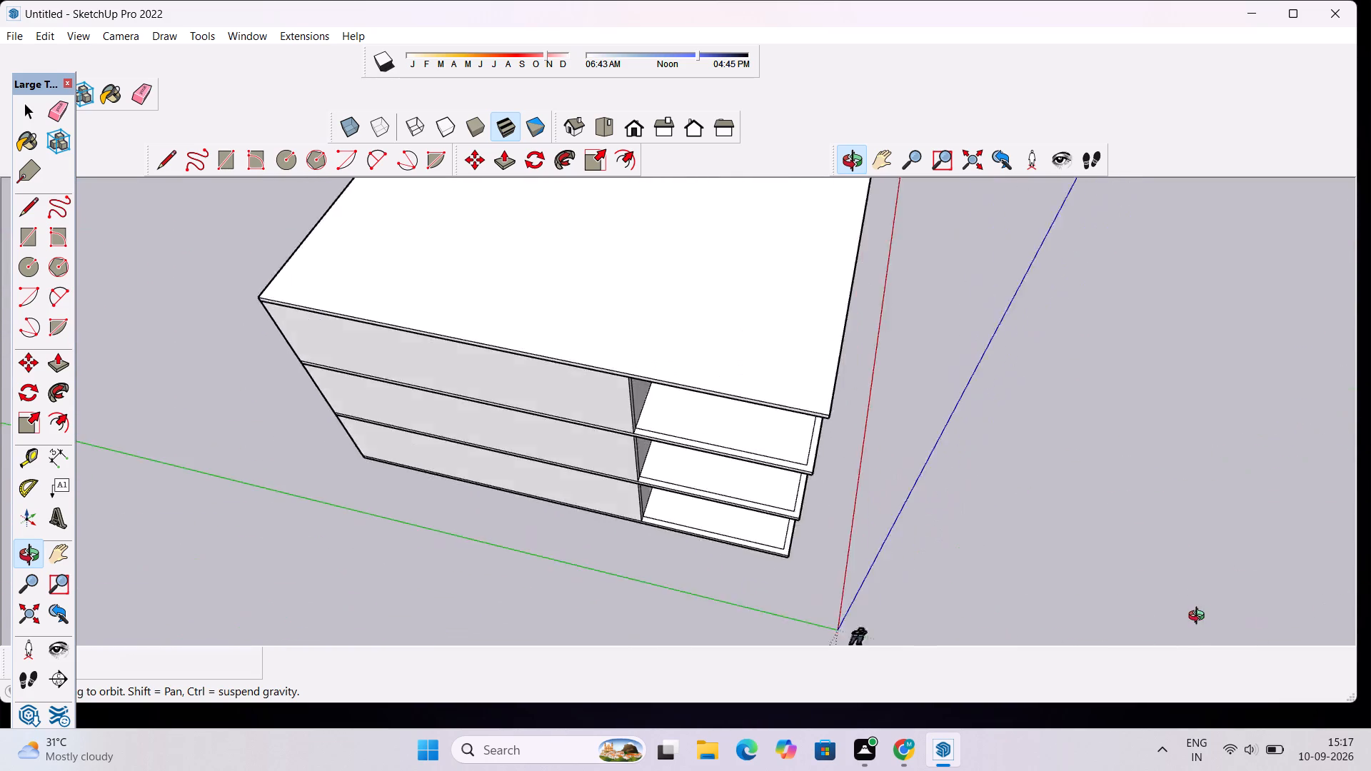
drag(1200, 618, 765, 410)
scroll(765, 343, down, 5)
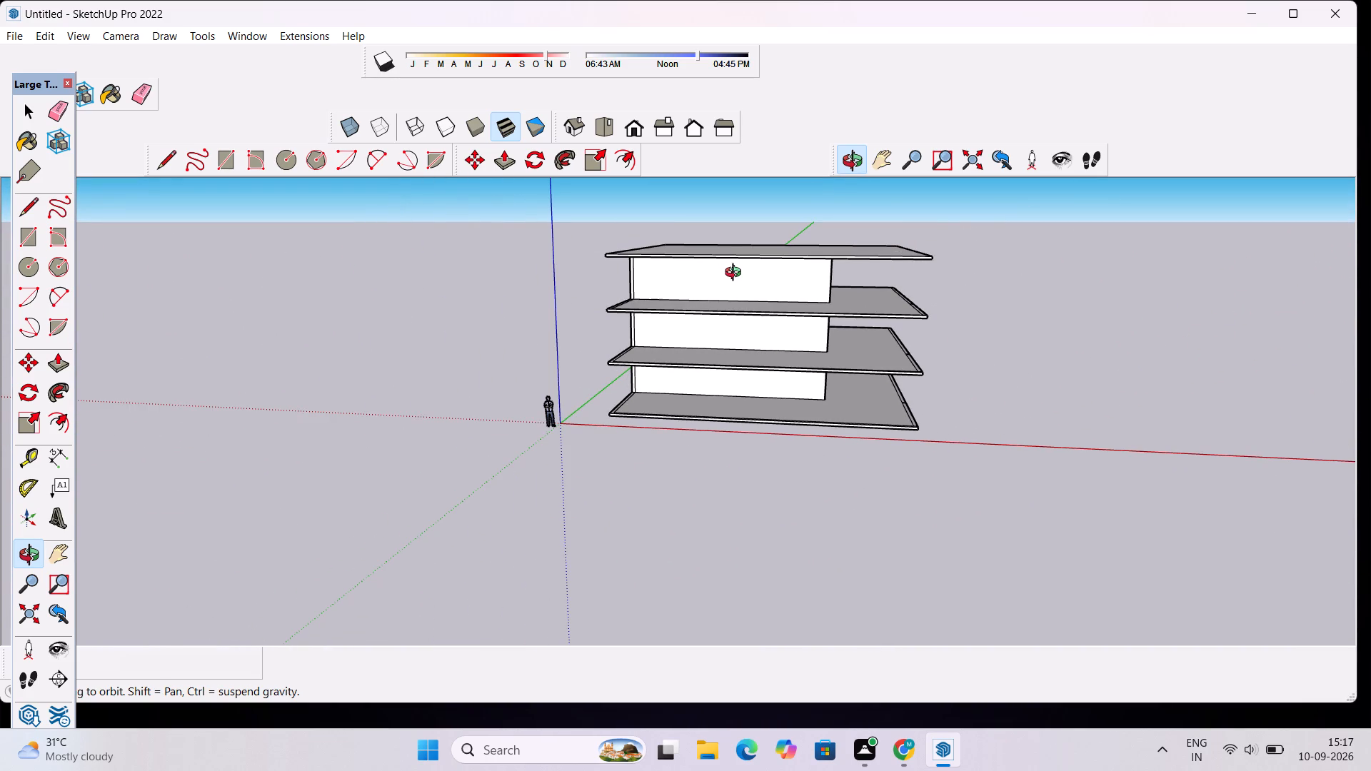
scroll(736, 274, up, 1)
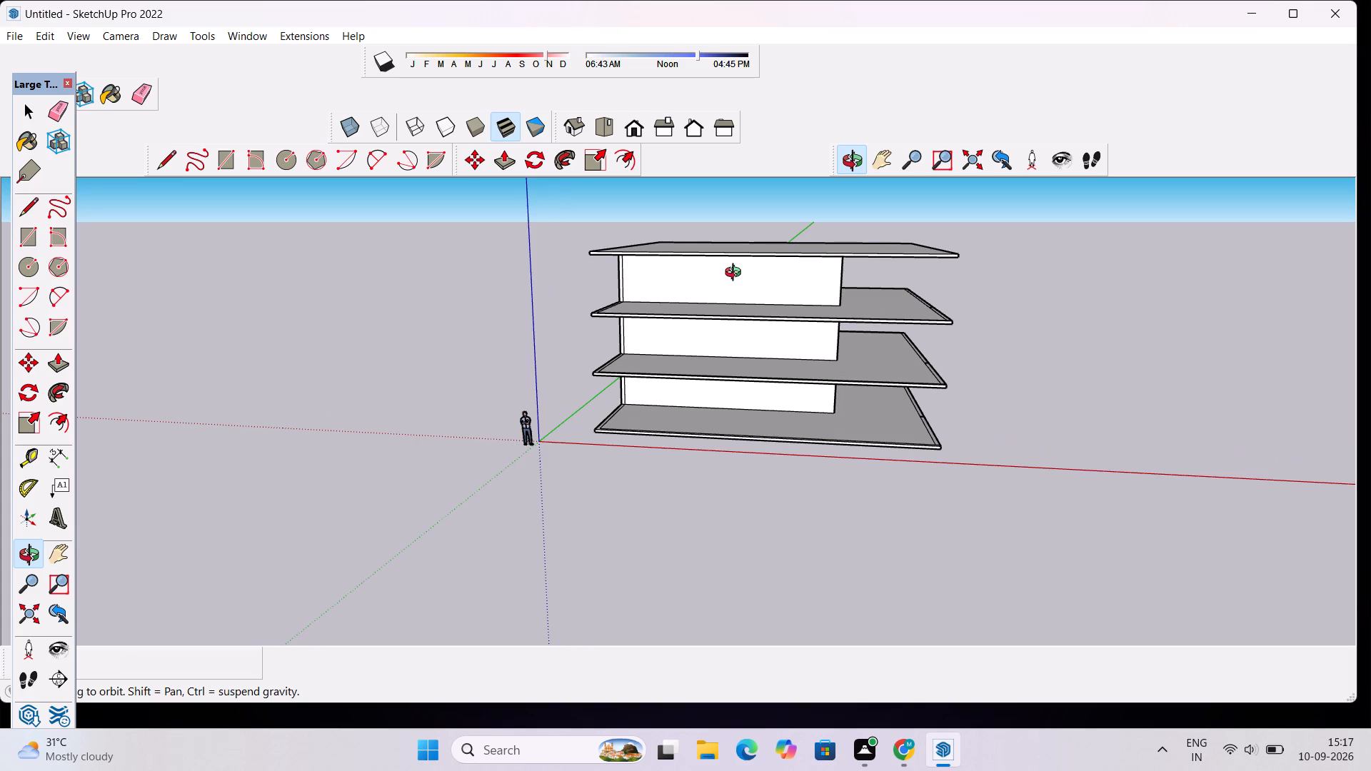
scroll(736, 274, up, 1)
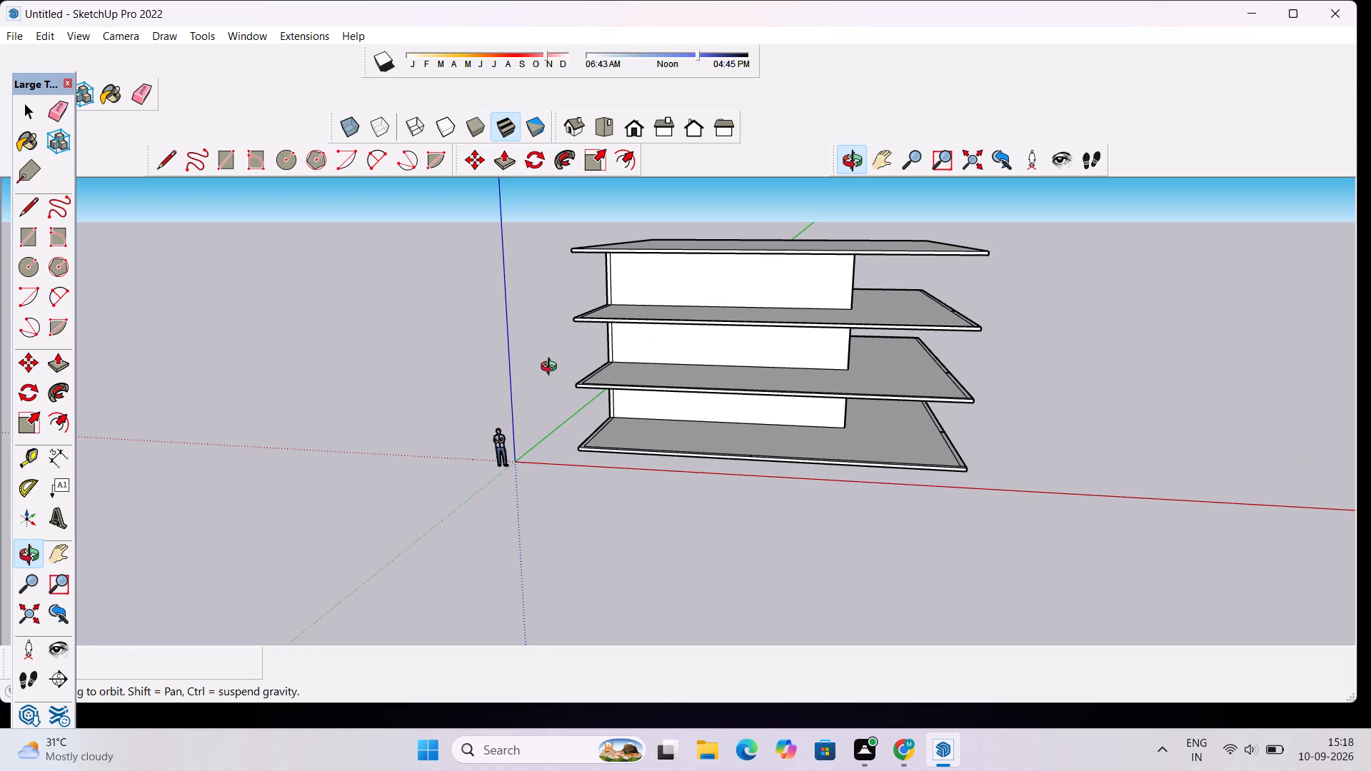
Inspect the lower floors' open slabs, perimeter strips and room wall corners from the outer corner.
drag(591, 370, 617, 381)
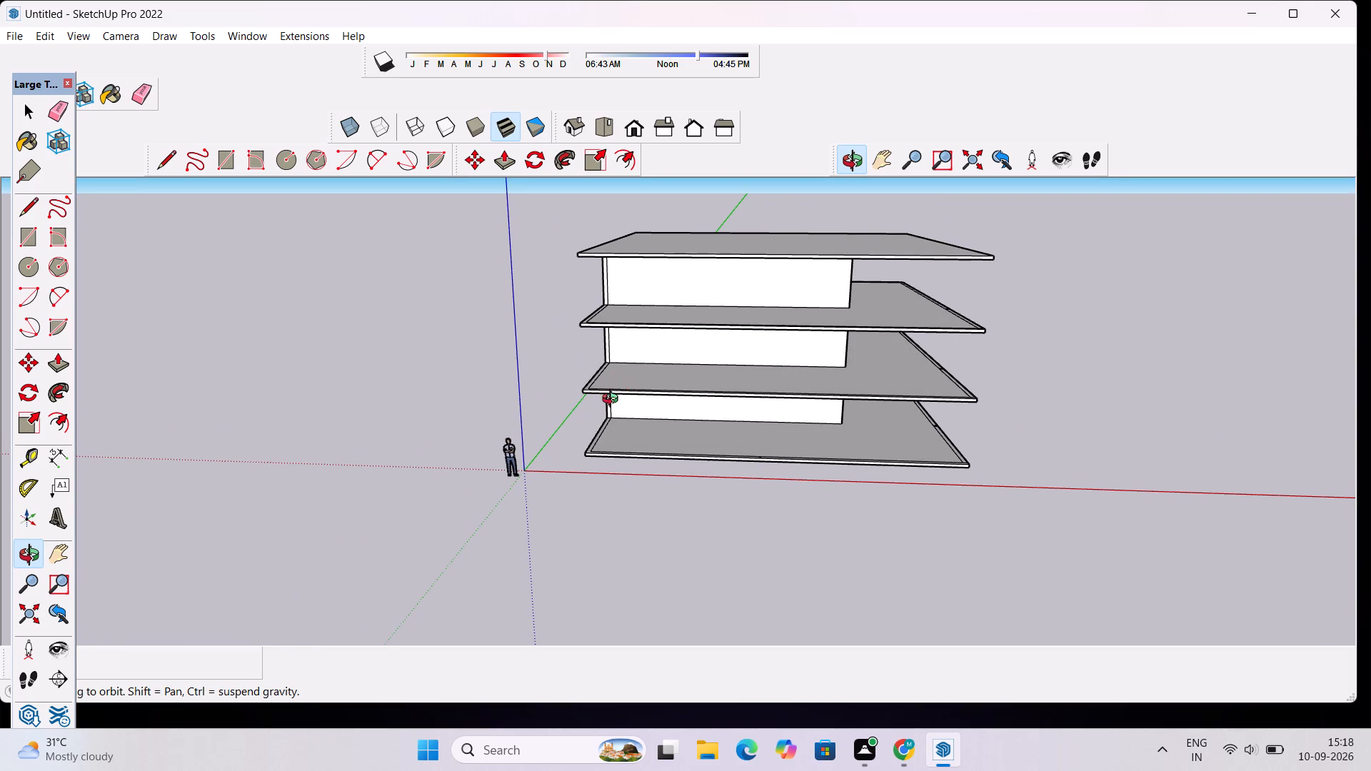
drag(589, 407, 795, 387)
scroll(673, 395, up, 11)
drag(680, 336, 623, 361)
scroll(623, 361, down, 4)
drag(836, 514, 764, 521)
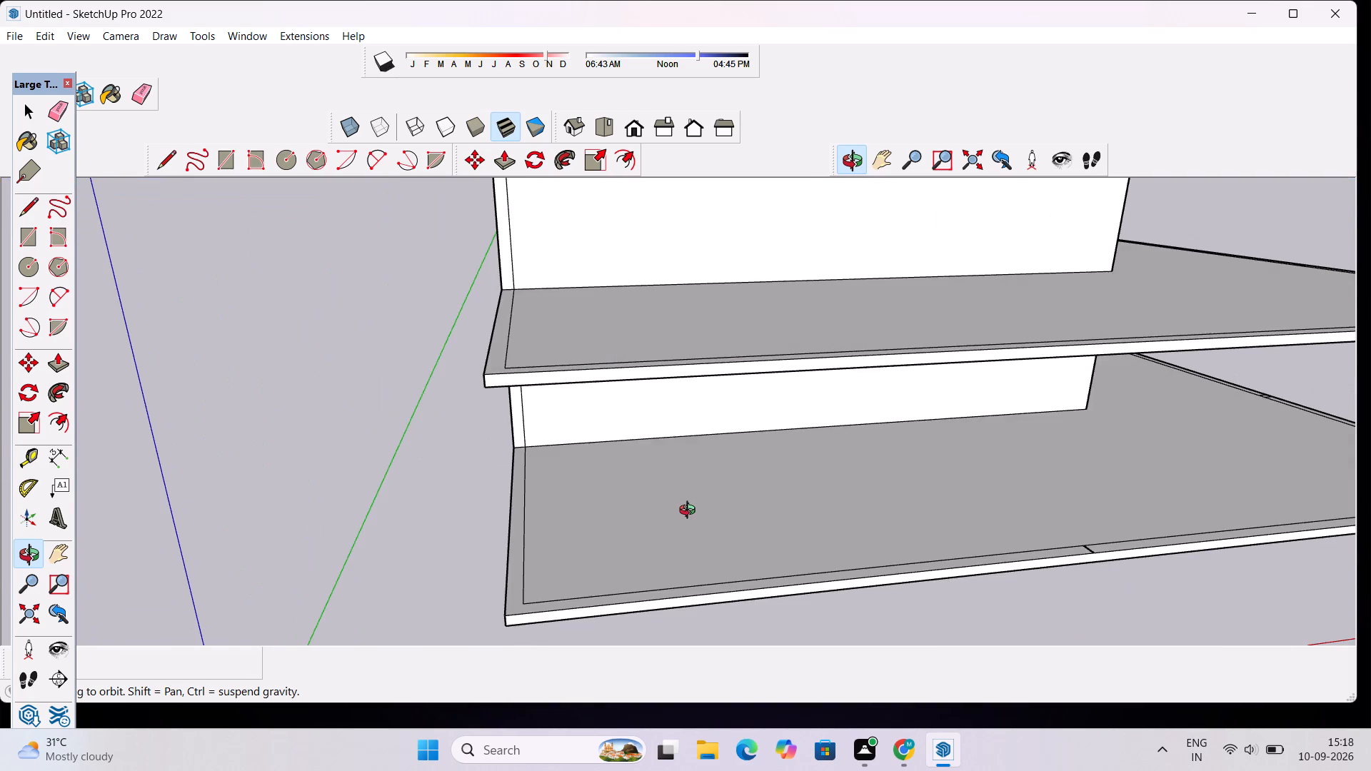
scroll(680, 518, down, 5)
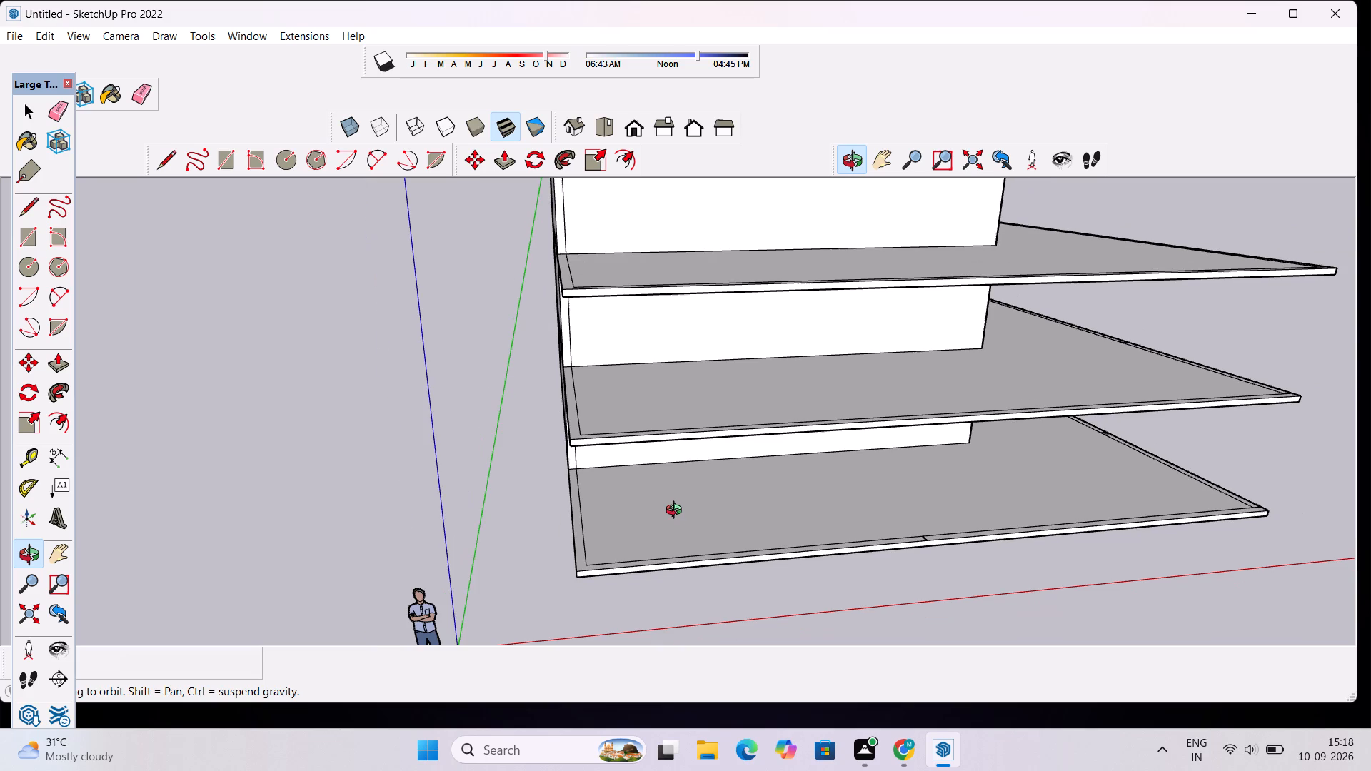
Explode the lowest floor's group so its slab, perimeter strip and room walls become loose geometry.
scroll(677, 512, down, 1)
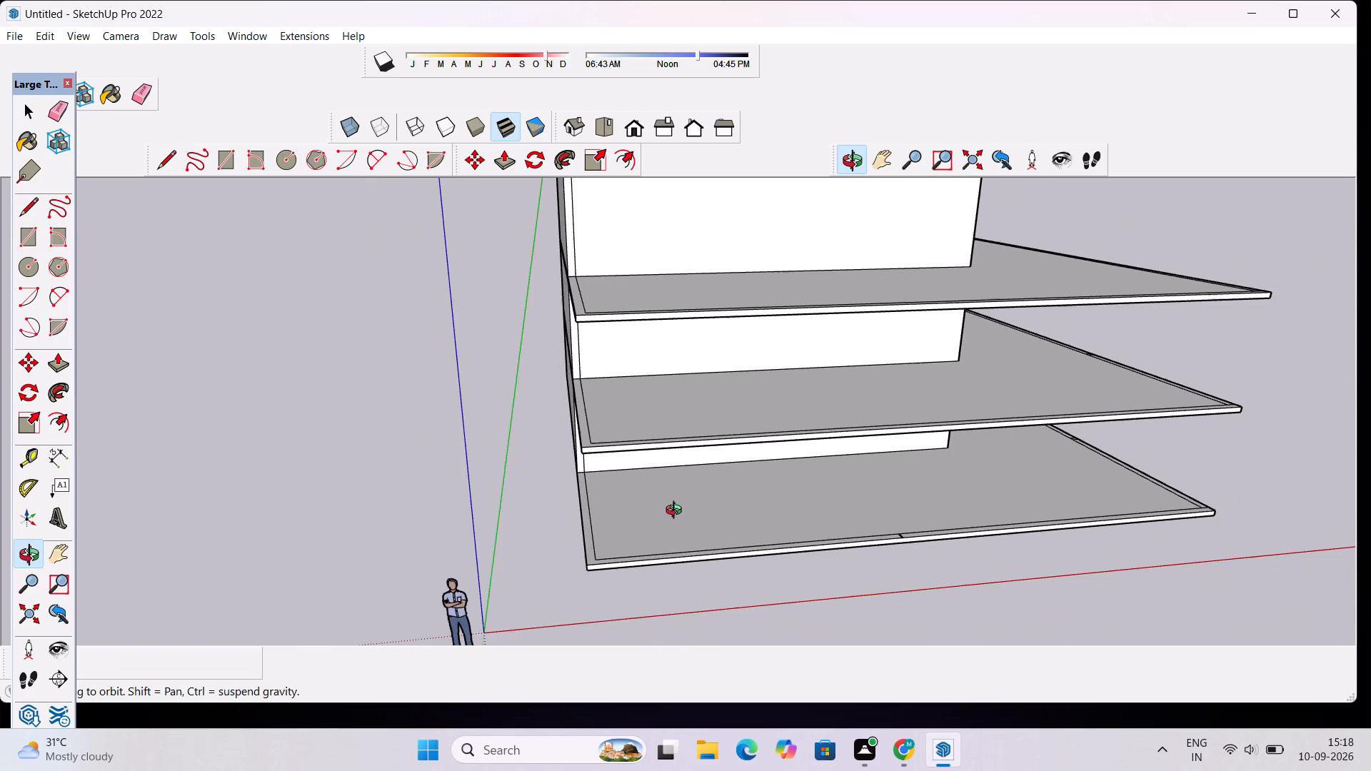
scroll(677, 512, down, 3)
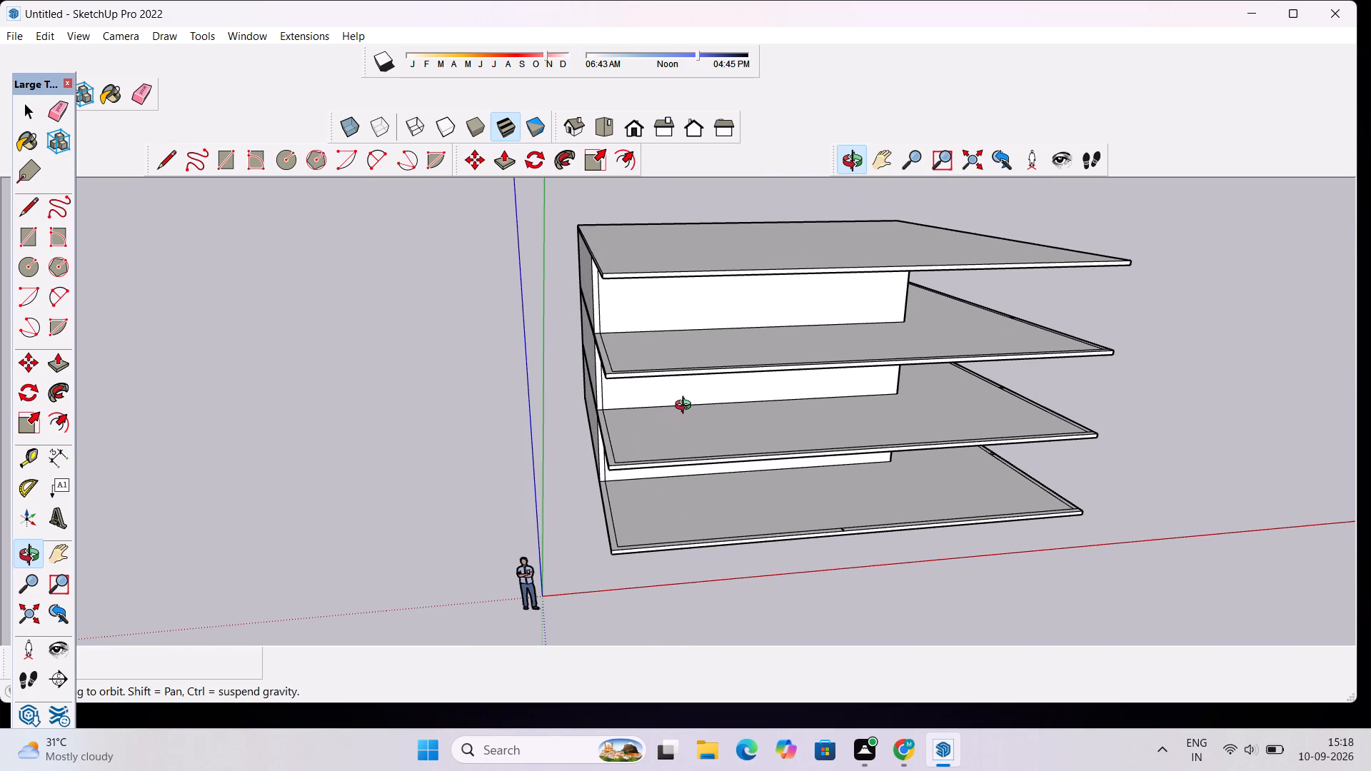
key(p)
scroll(695, 501, up, 6)
scroll(728, 555, up, 3)
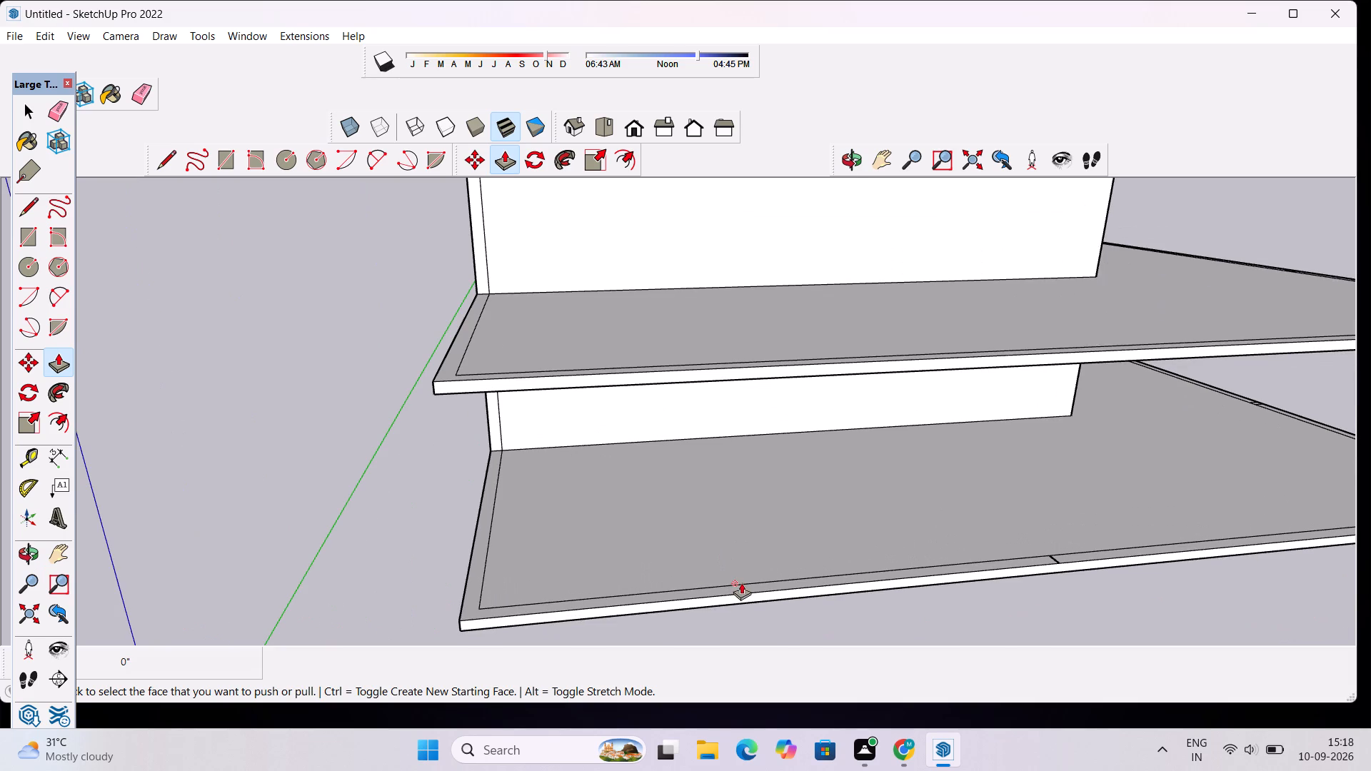
key(space)
click(738, 594)
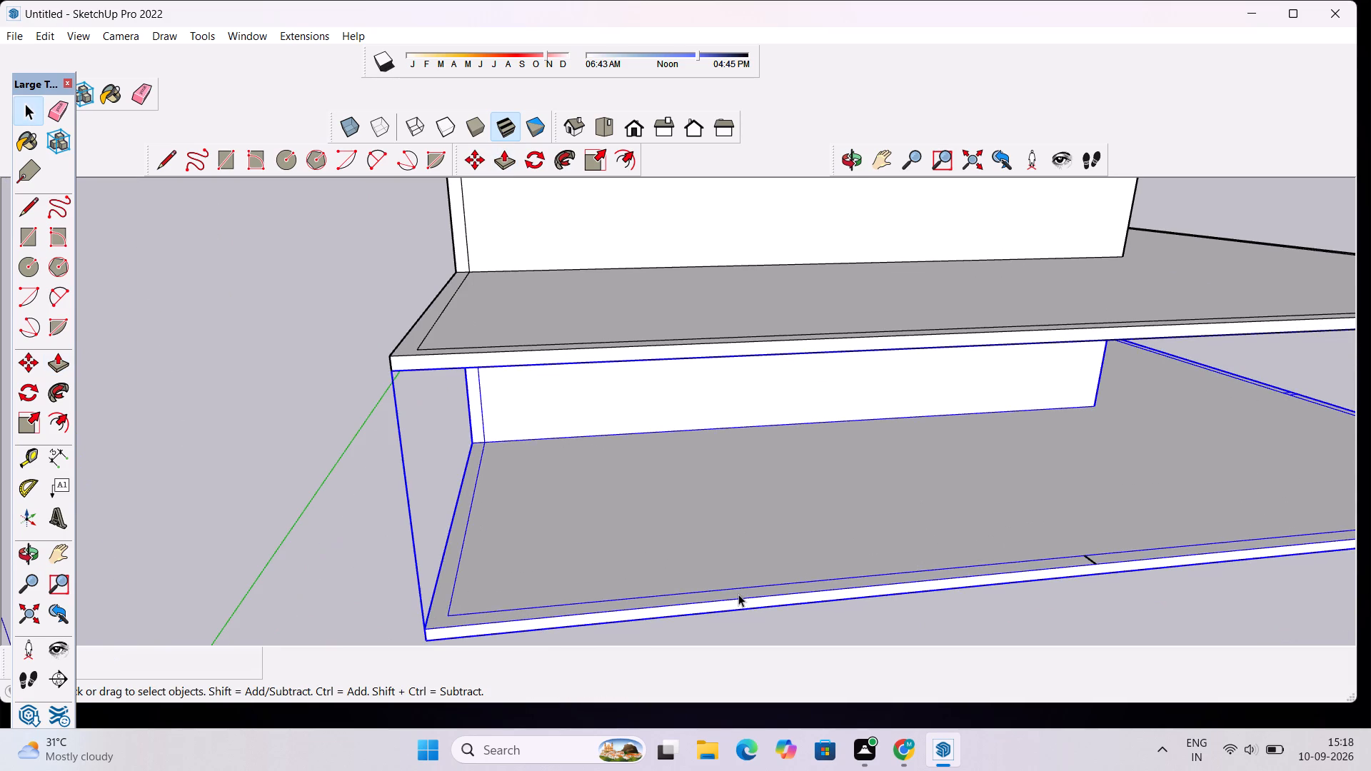
scroll(681, 393, down, 7)
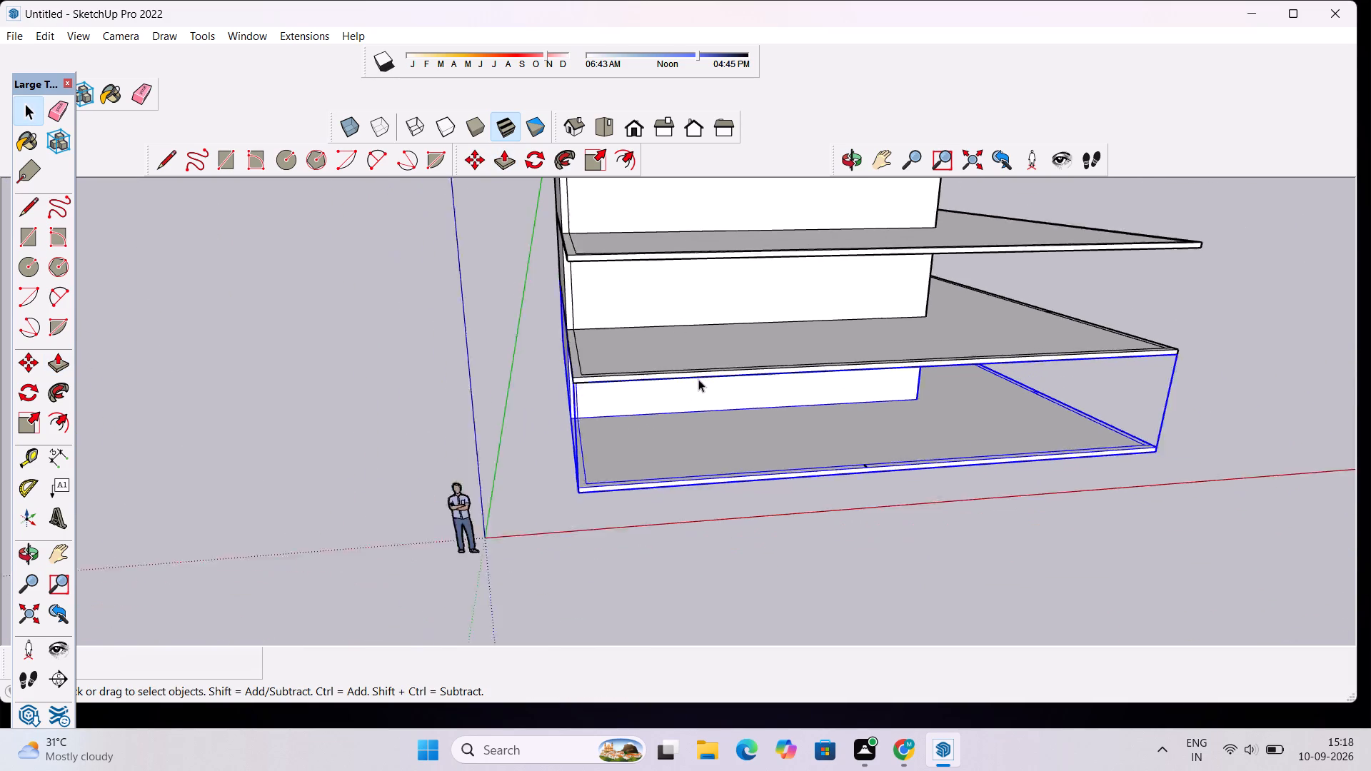
scroll(698, 379, down, 2)
click(745, 327)
click(765, 278)
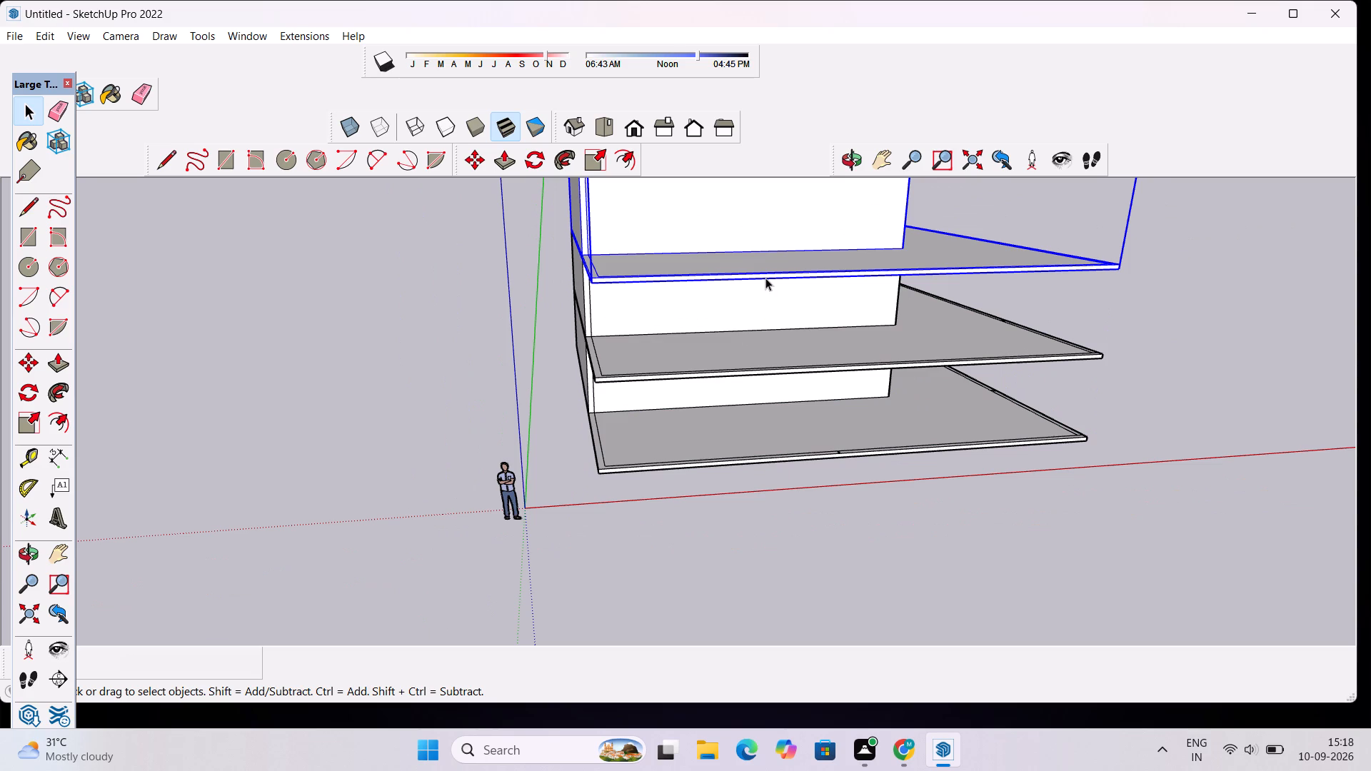
right_click(804, 398)
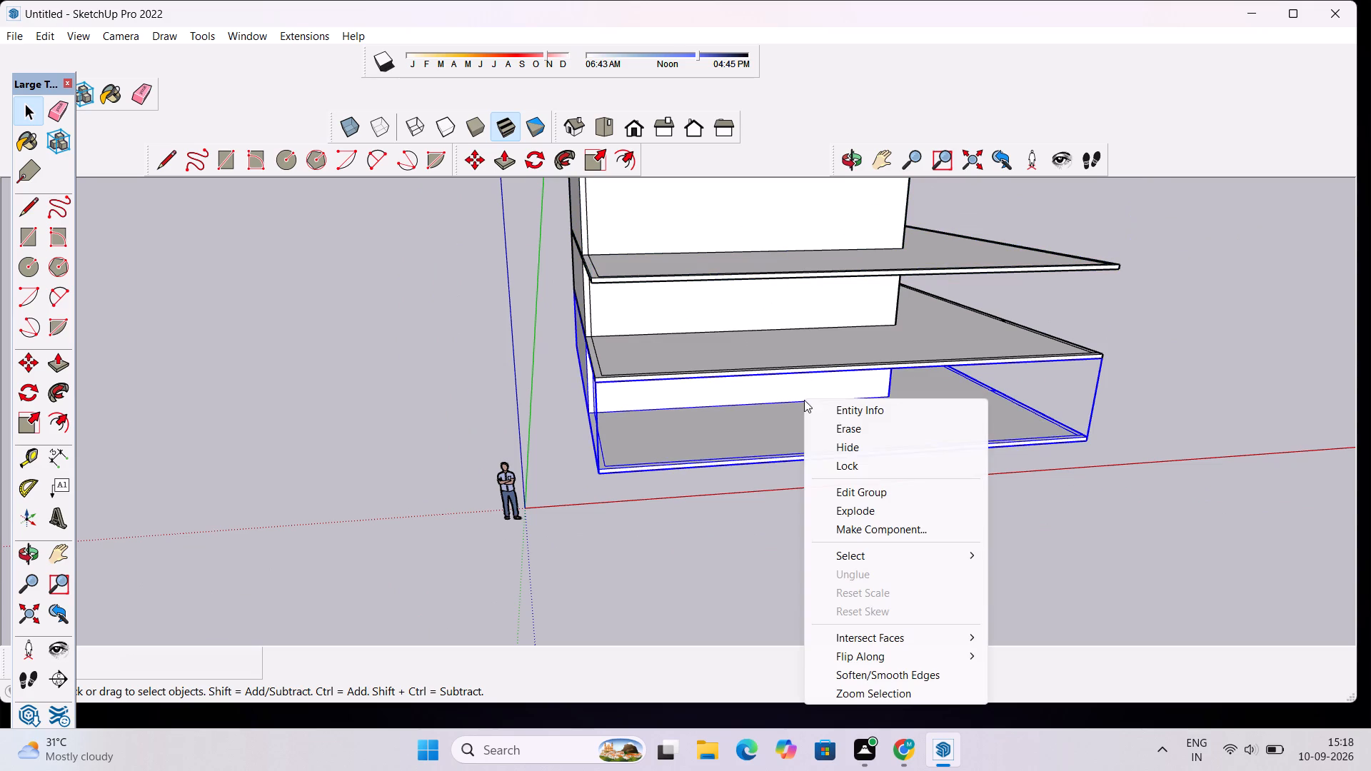
click(861, 508)
click(1105, 378)
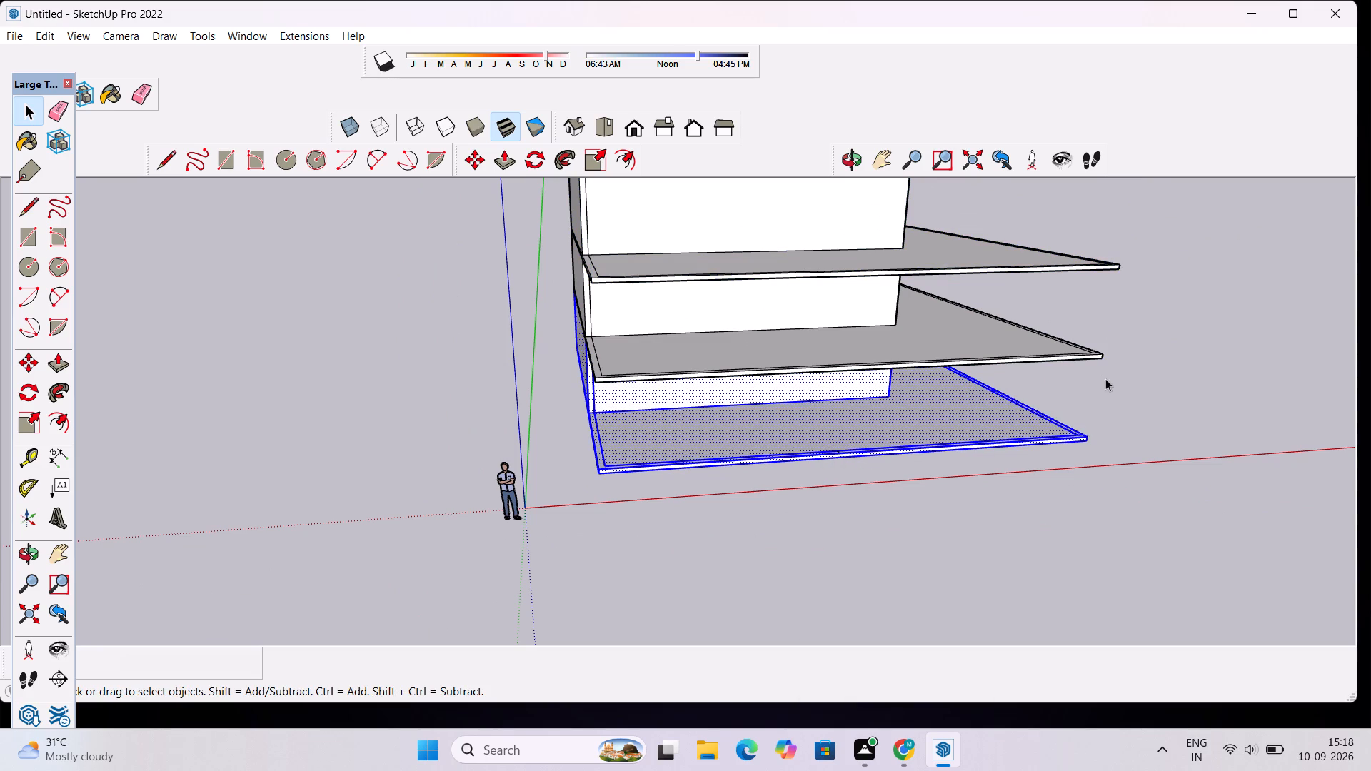
Explode the group of the second floor from the ground into loose geometry.
click(945, 358)
click(930, 267)
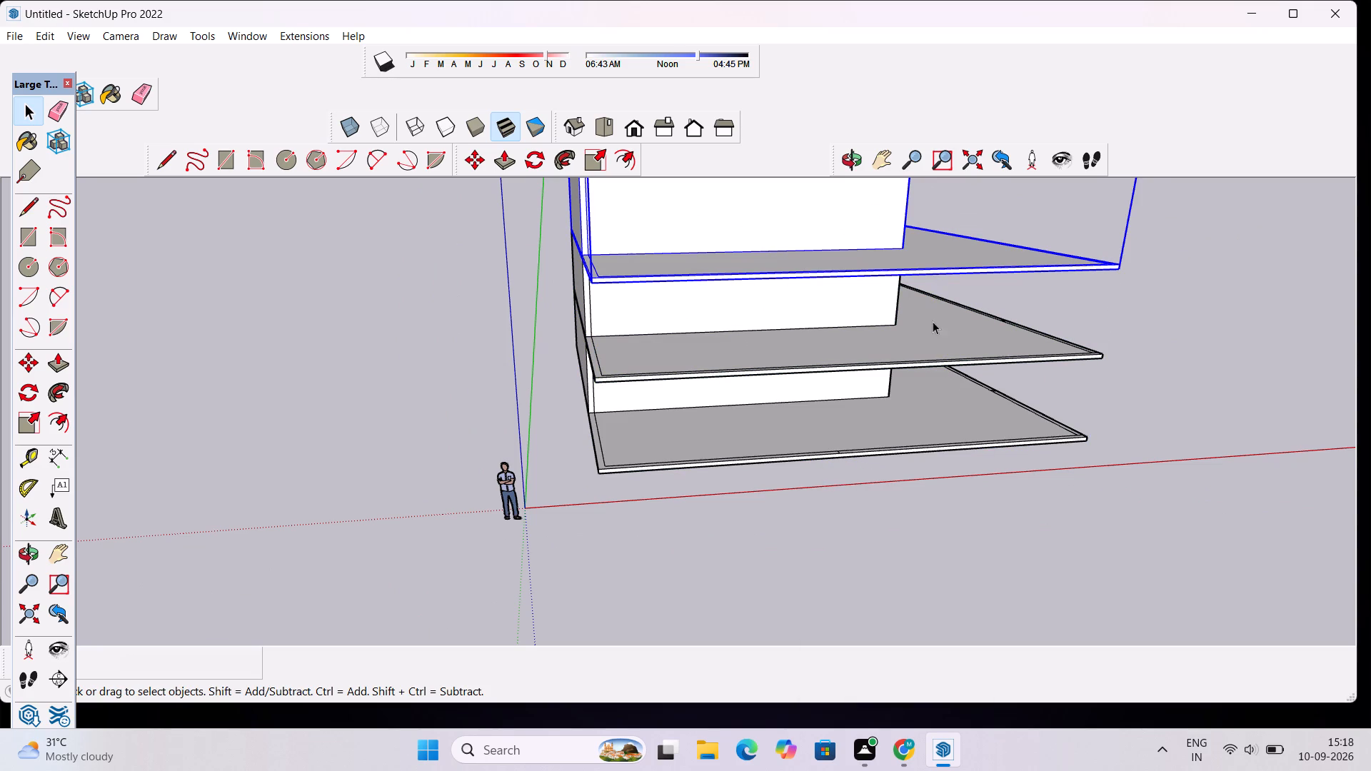
click(936, 343)
right_click(936, 343)
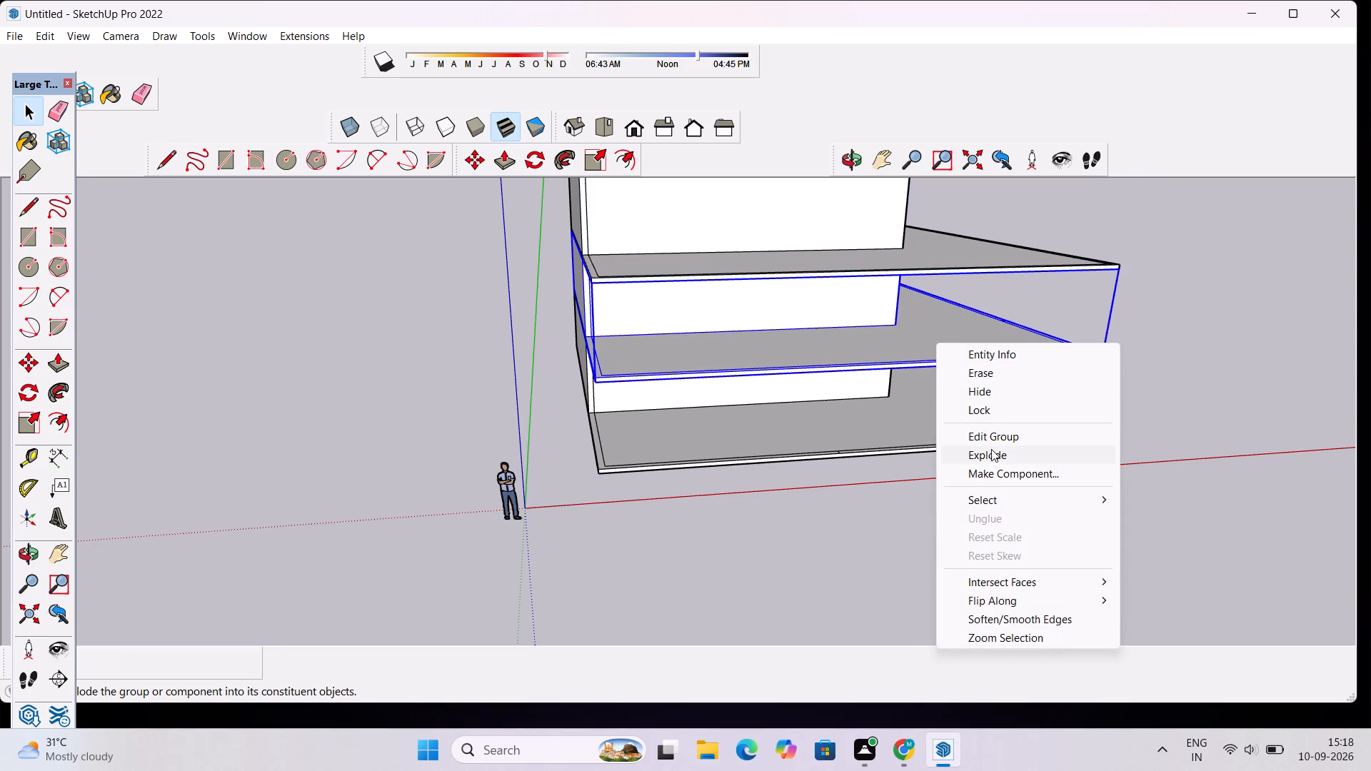
click(991, 453)
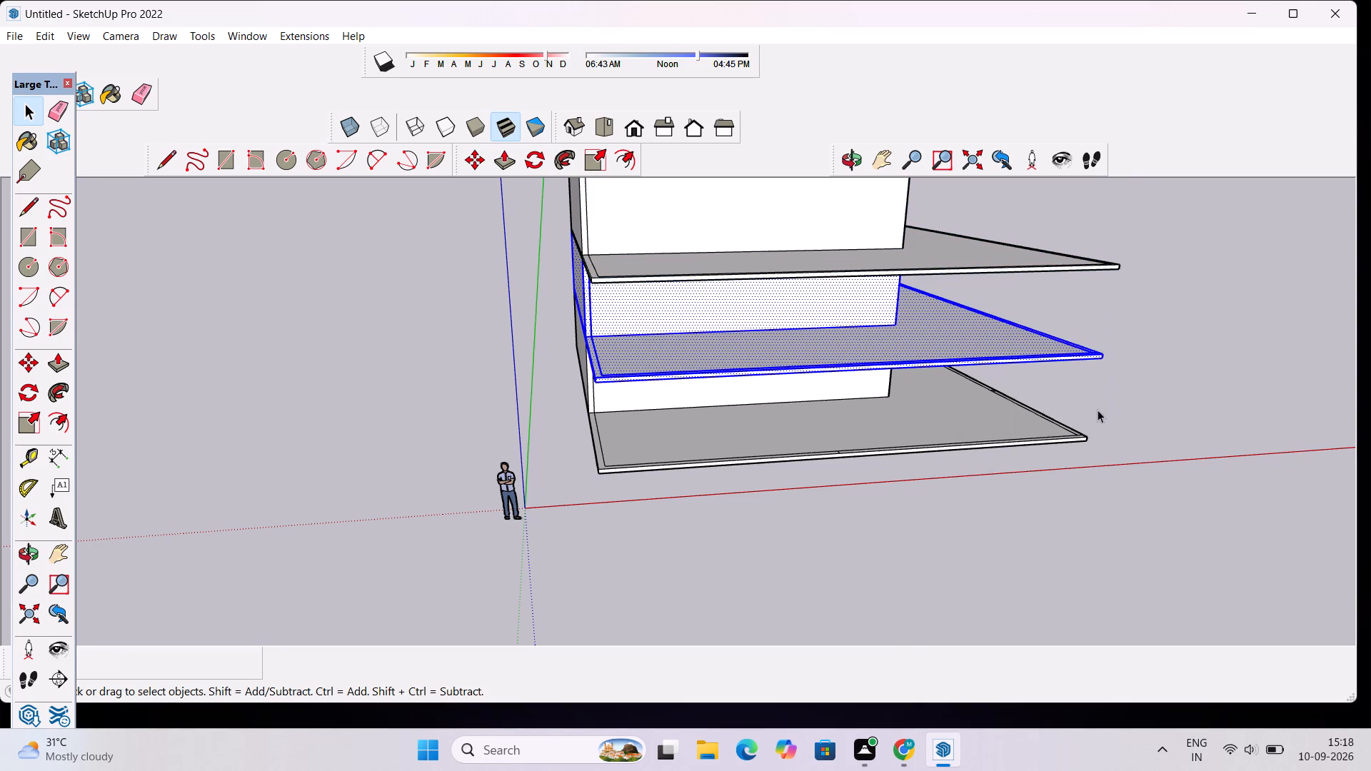
click(1123, 392)
Push/Pull the lowest slab's perimeter strip on the origin side of the short dividing line up 10' to the slab above.
scroll(712, 425, up, 6)
scroll(671, 498, up, 4)
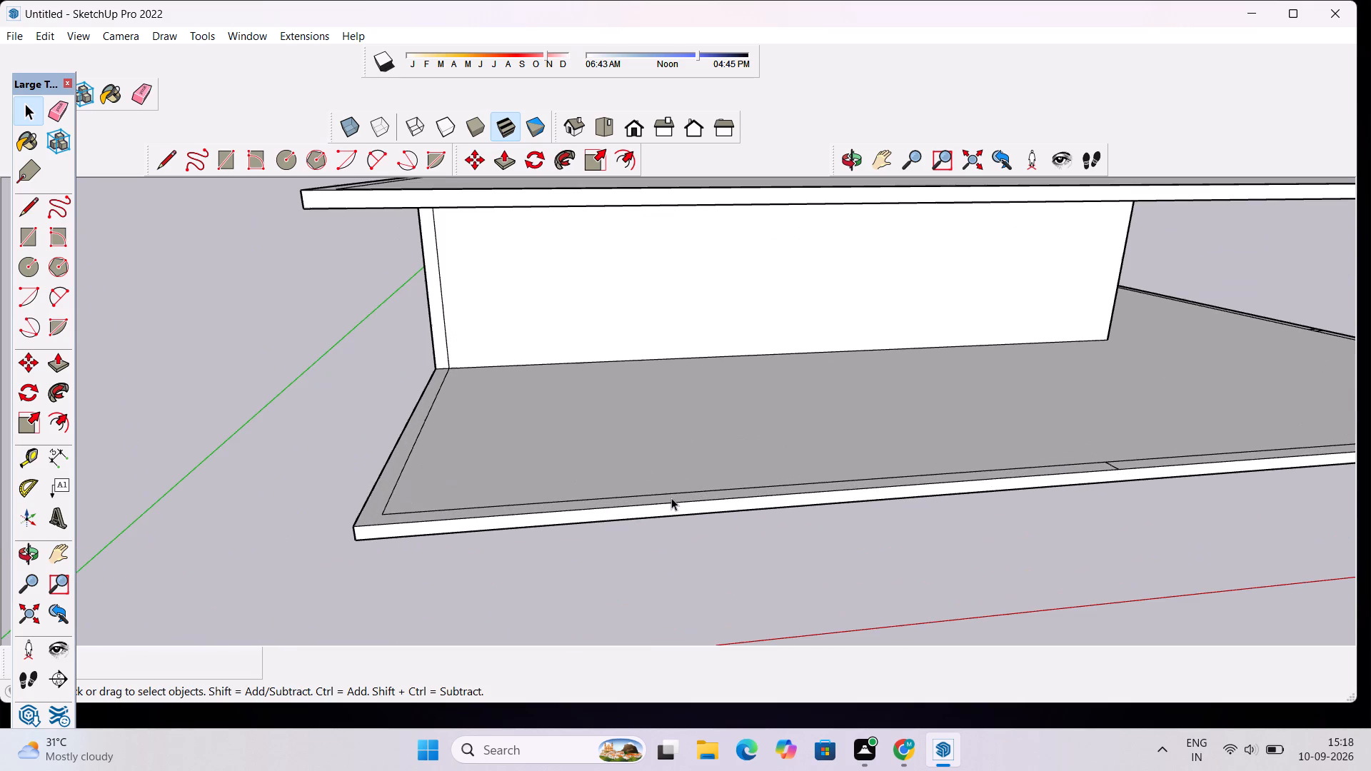
key(p)
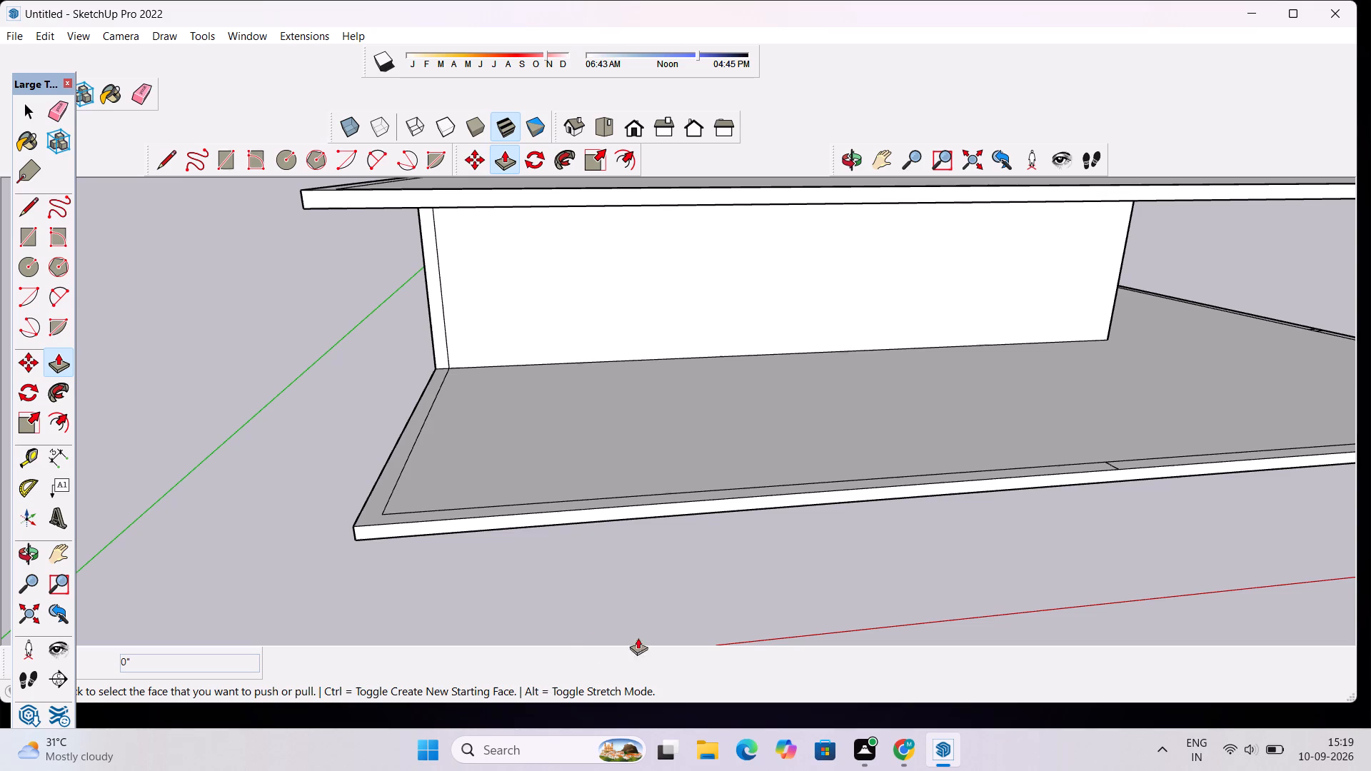
scroll(583, 710, down, 1)
scroll(478, 573, up, 3)
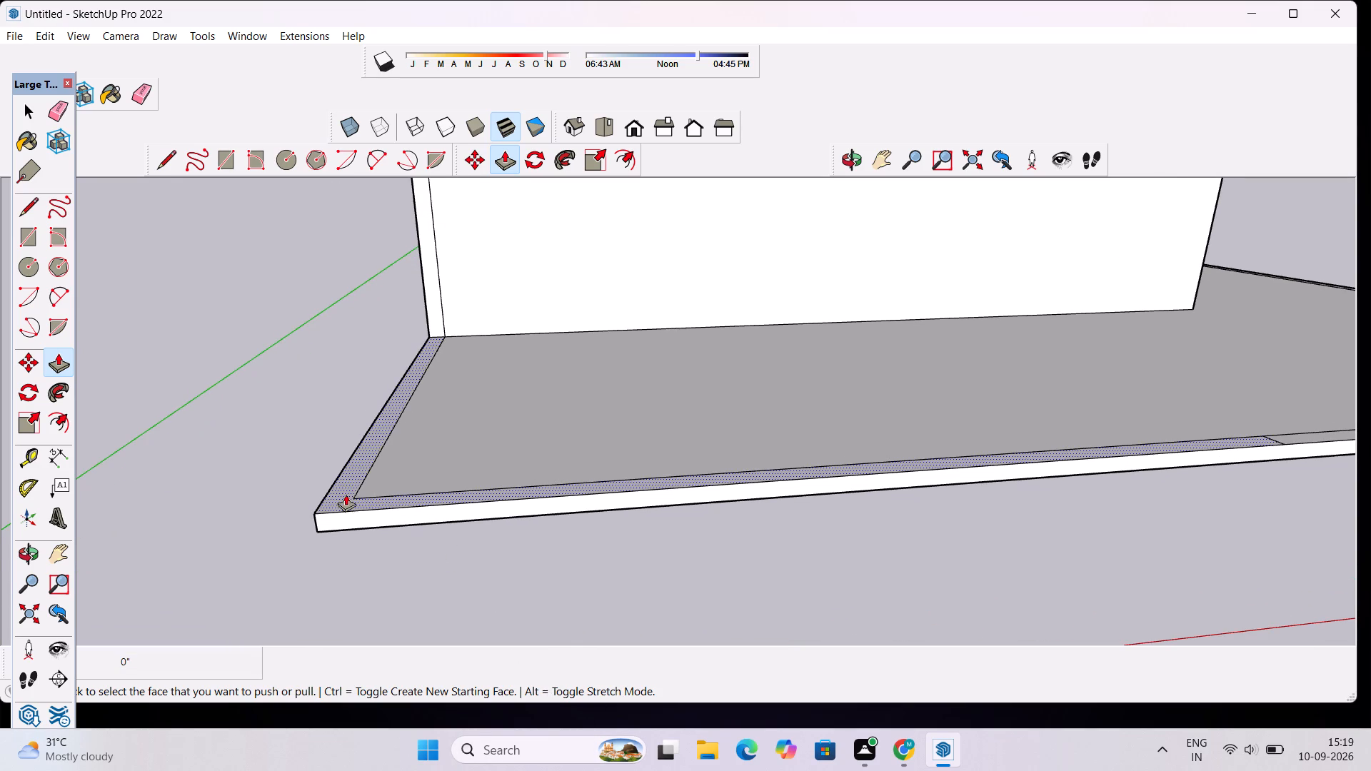
click(344, 497)
scroll(344, 465, down, 5)
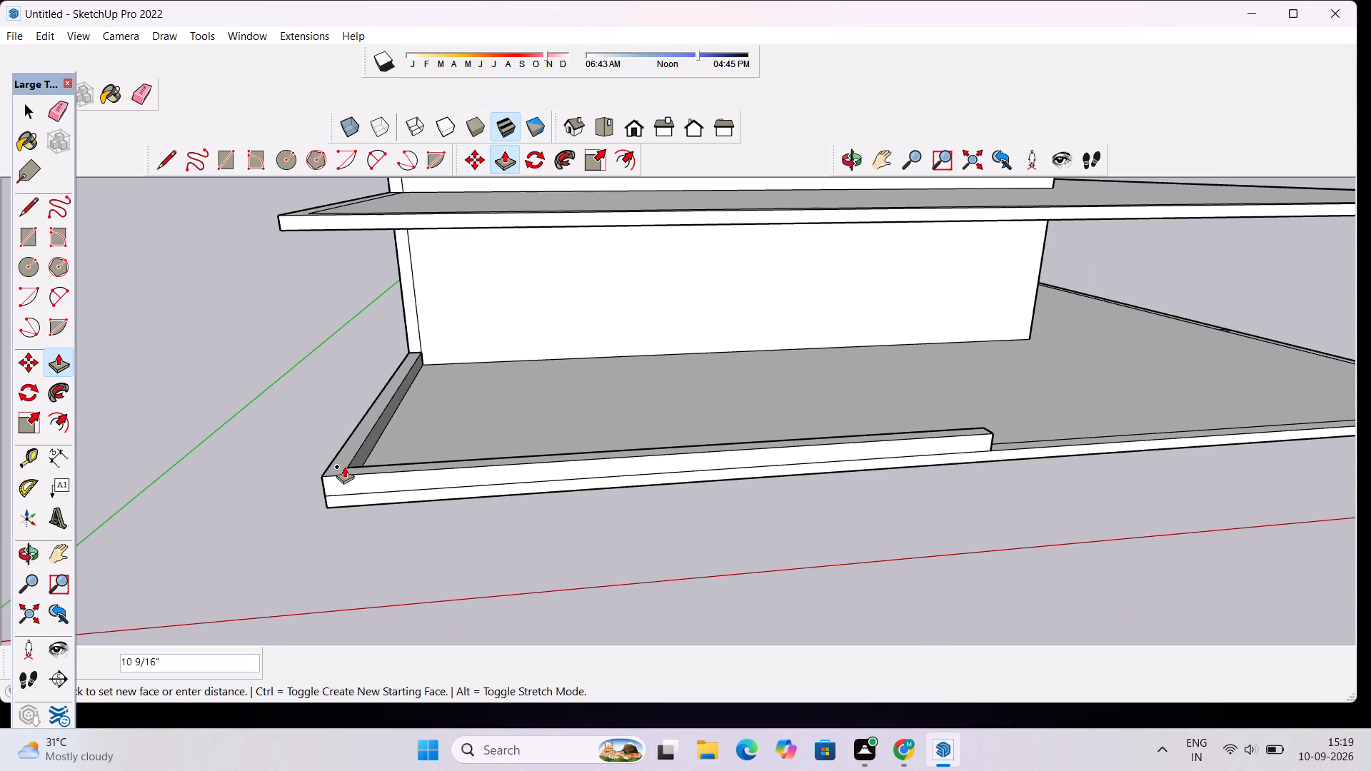
scroll(343, 468, down, 3)
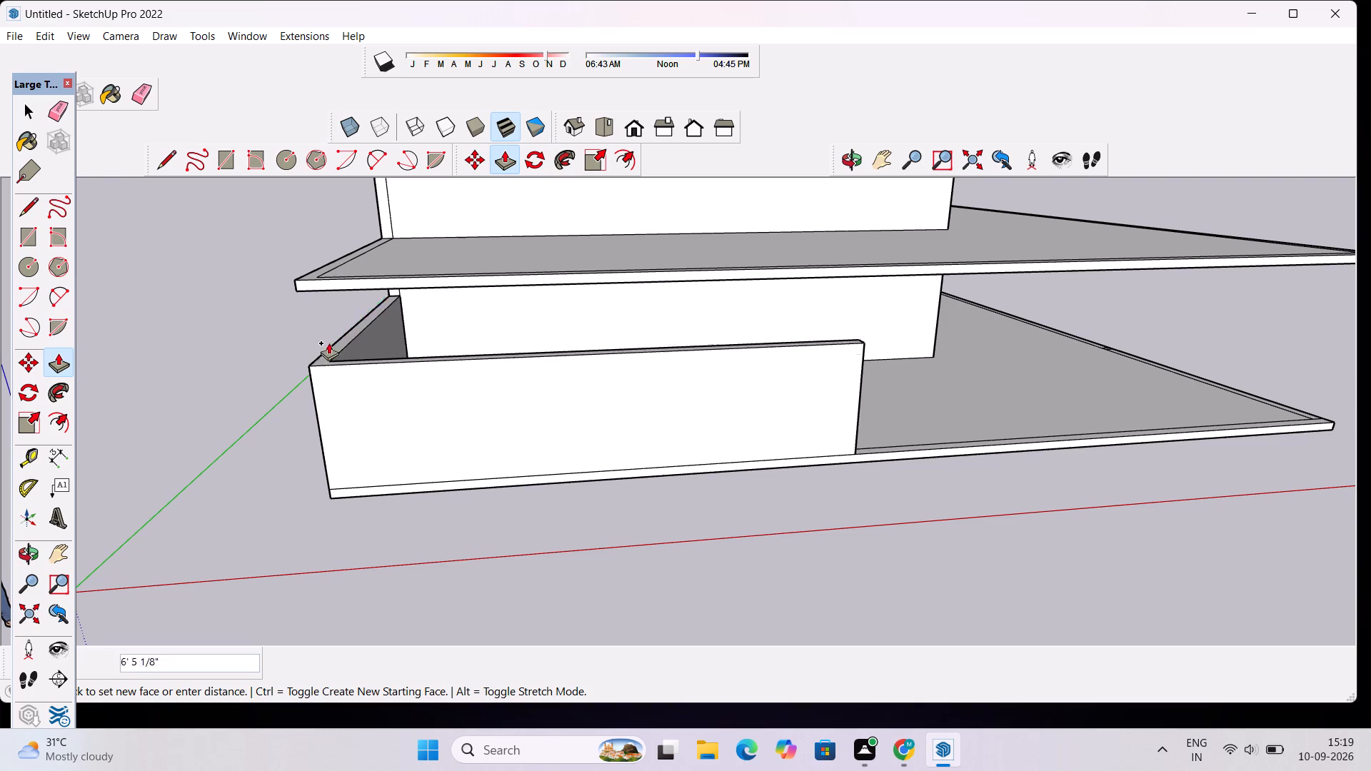
scroll(313, 283, down, 3)
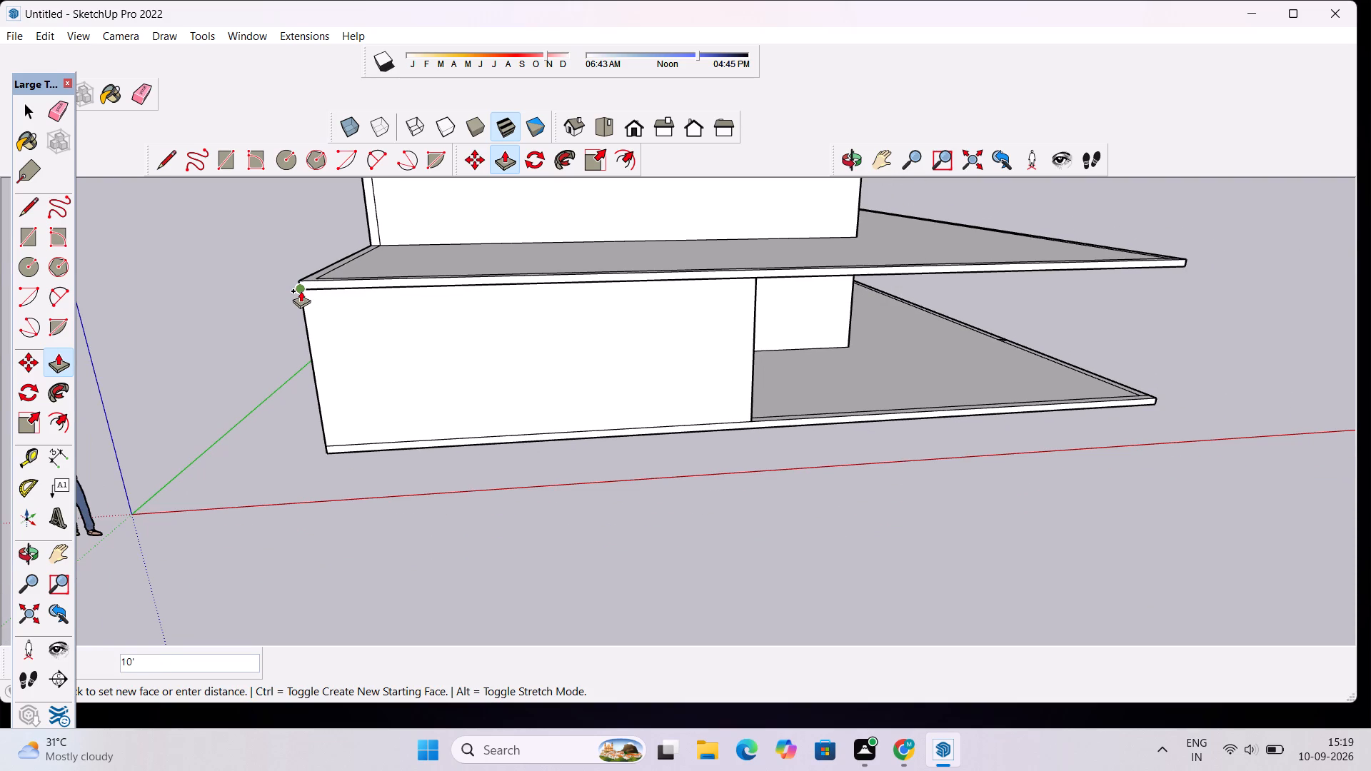
click(301, 291)
Examine the new ground-floor outer wall and the stacked floors from the front and from low angles.
scroll(546, 311, down, 5)
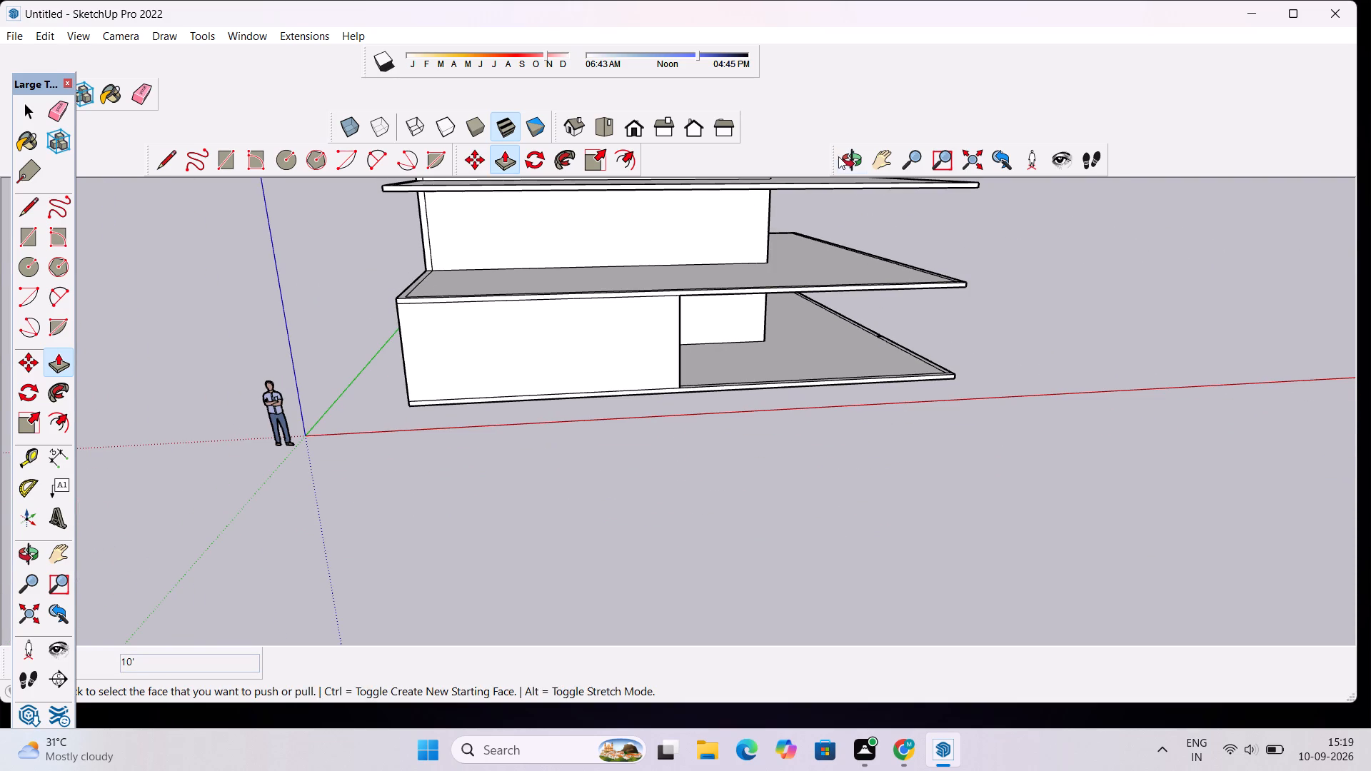
click(842, 158)
drag(800, 398, 788, 326)
scroll(678, 256, up, 6)
drag(743, 266, 654, 310)
drag(531, 364, 558, 288)
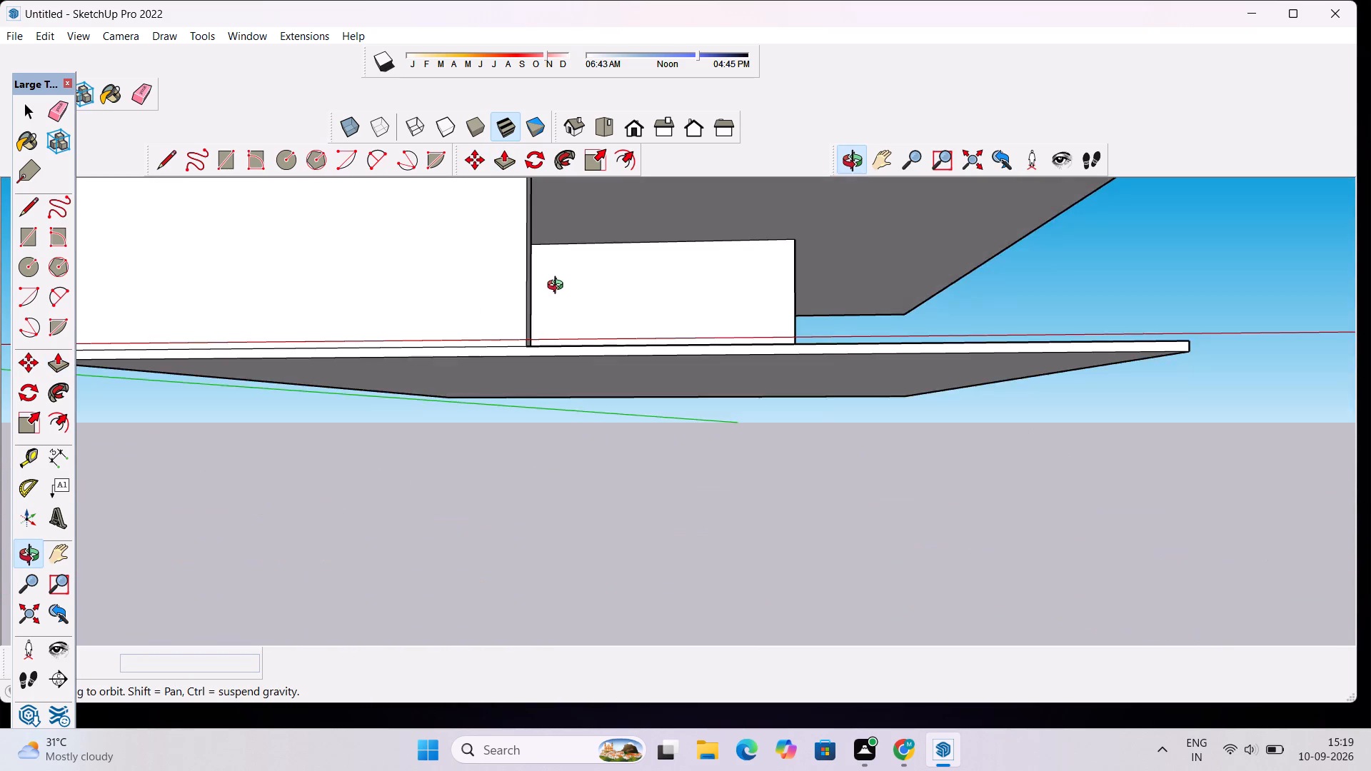
scroll(558, 290, down, 11)
drag(529, 264, 544, 330)
scroll(548, 340, down, 4)
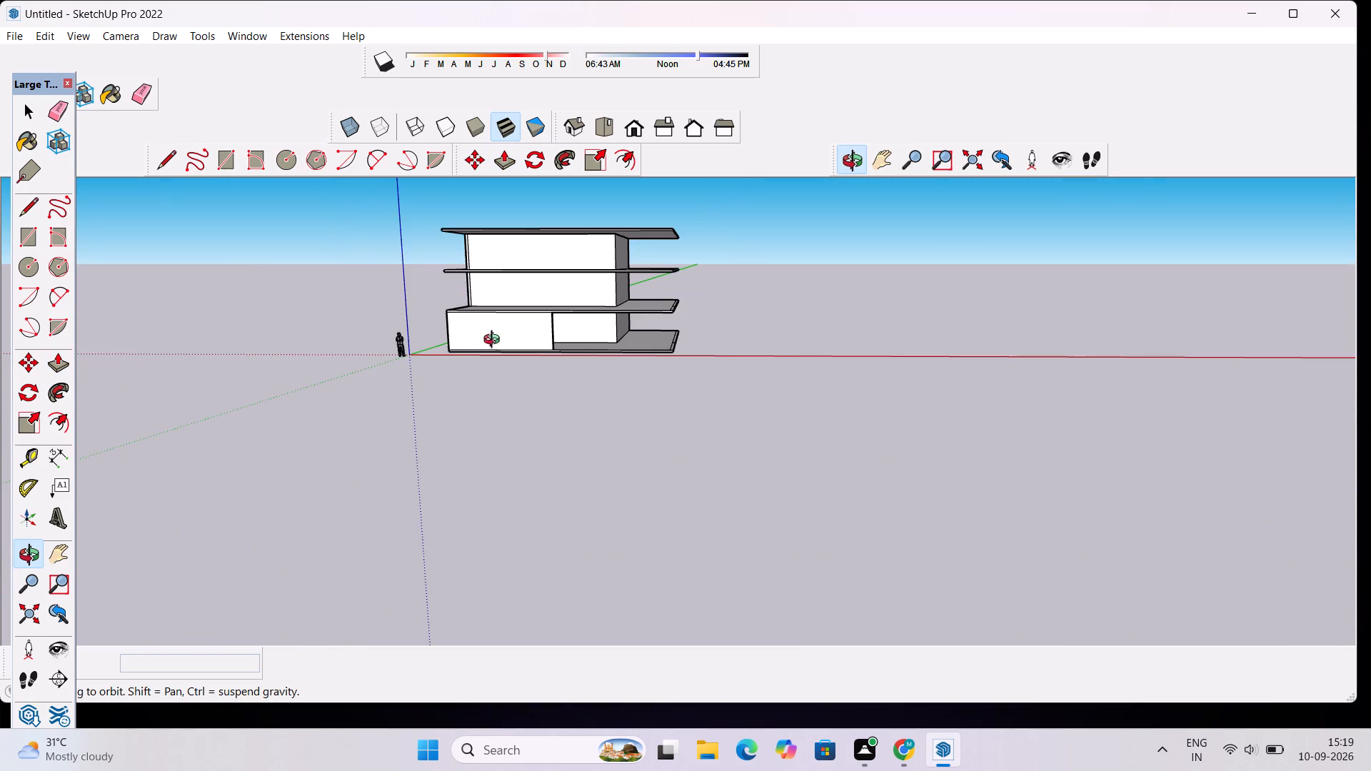
drag(491, 341, 564, 350)
scroll(586, 354, up, 2)
drag(586, 354, 560, 325)
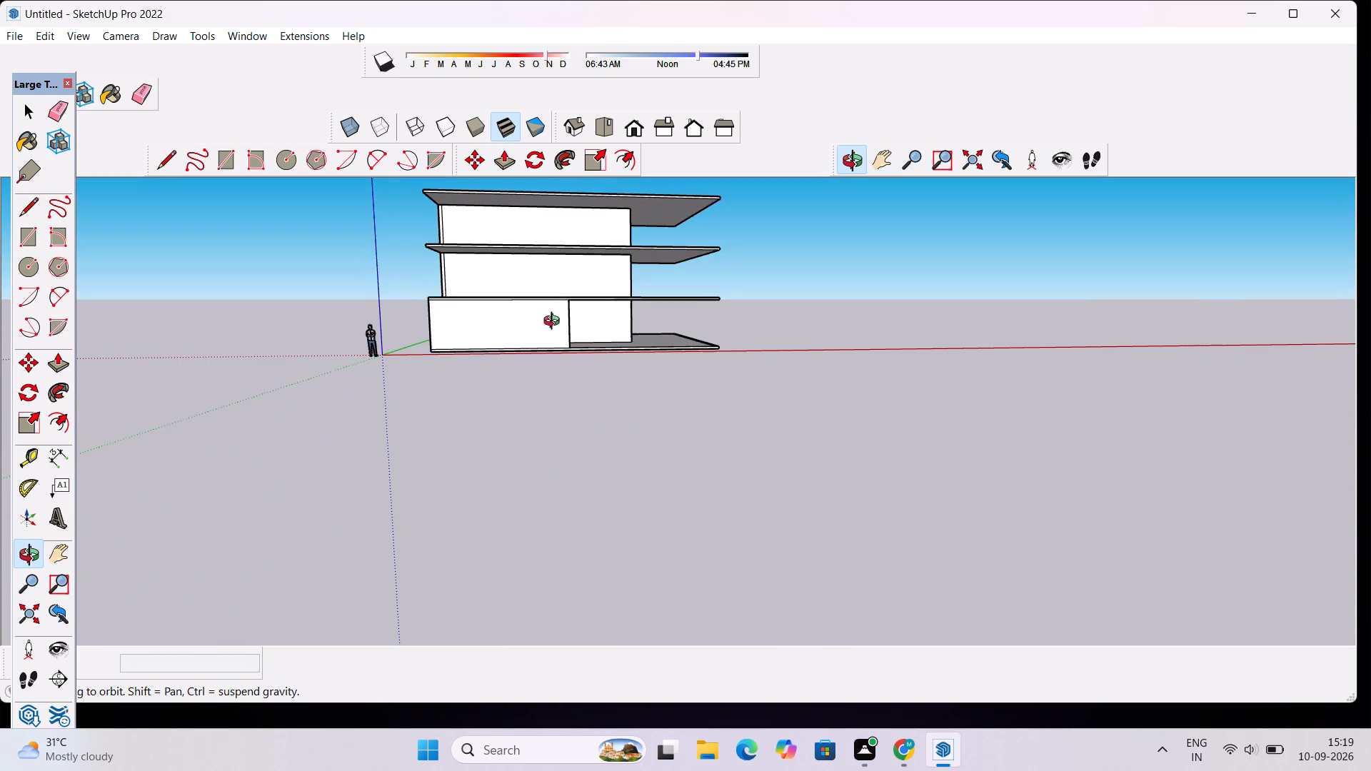
scroll(527, 263, up, 5)
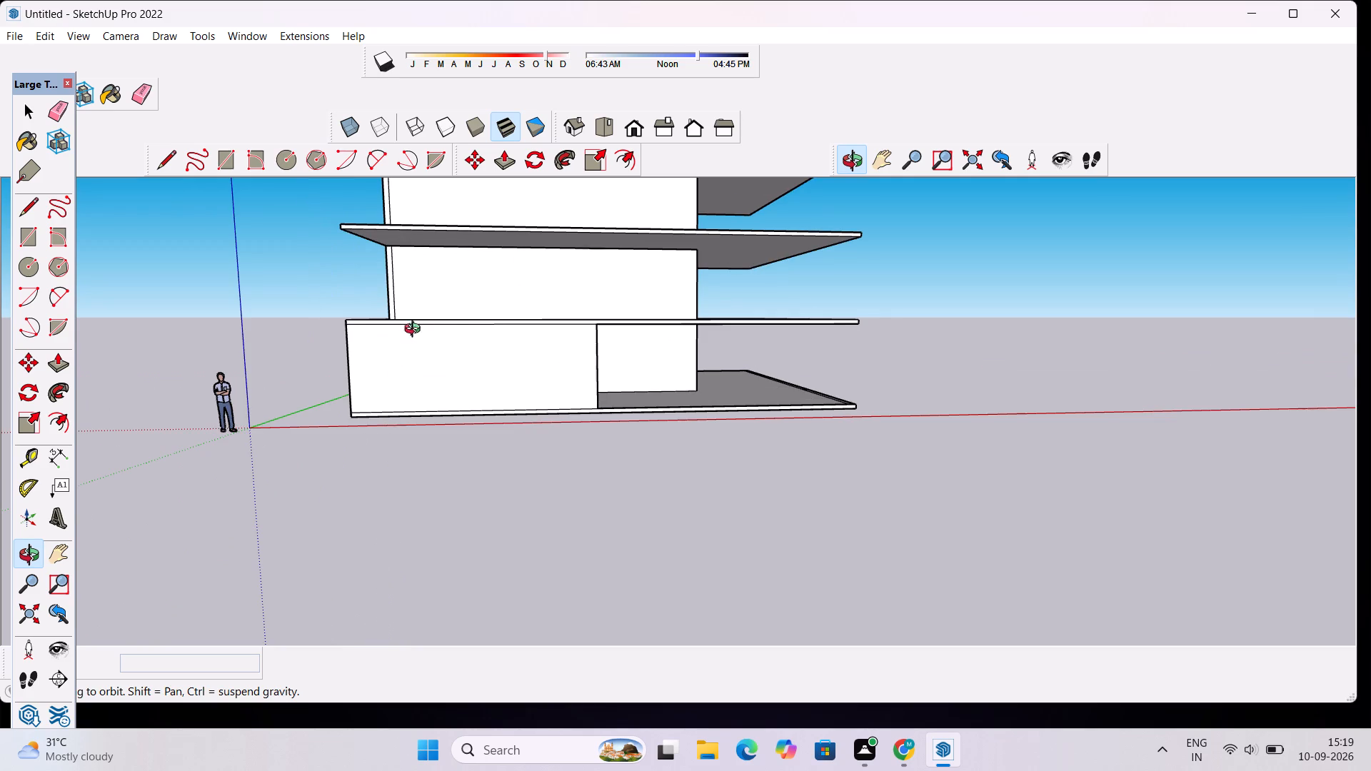
scroll(508, 308, down, 4)
scroll(593, 276, up, 4)
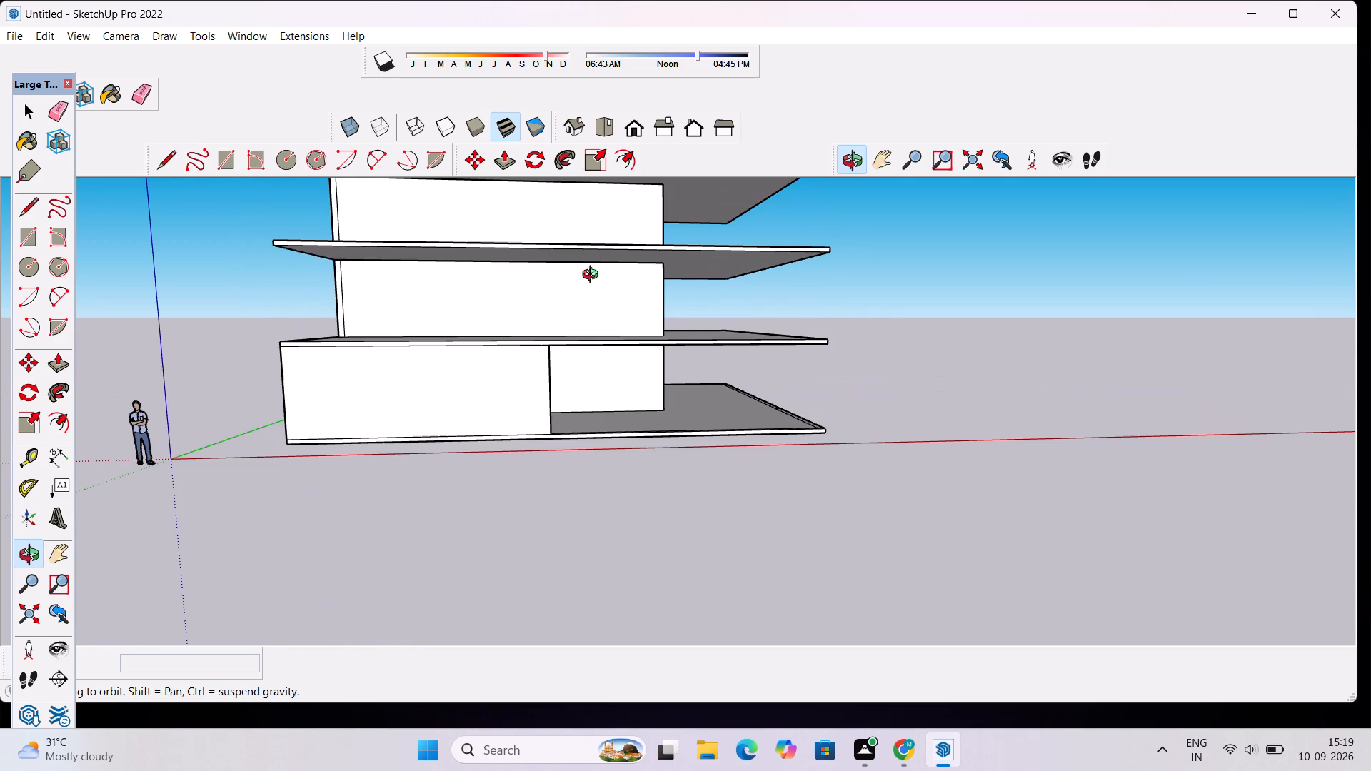
Inspect the upper slabs up close, then the whole building from the front and from above.
scroll(596, 285, up, 5)
drag(596, 285, 752, 303)
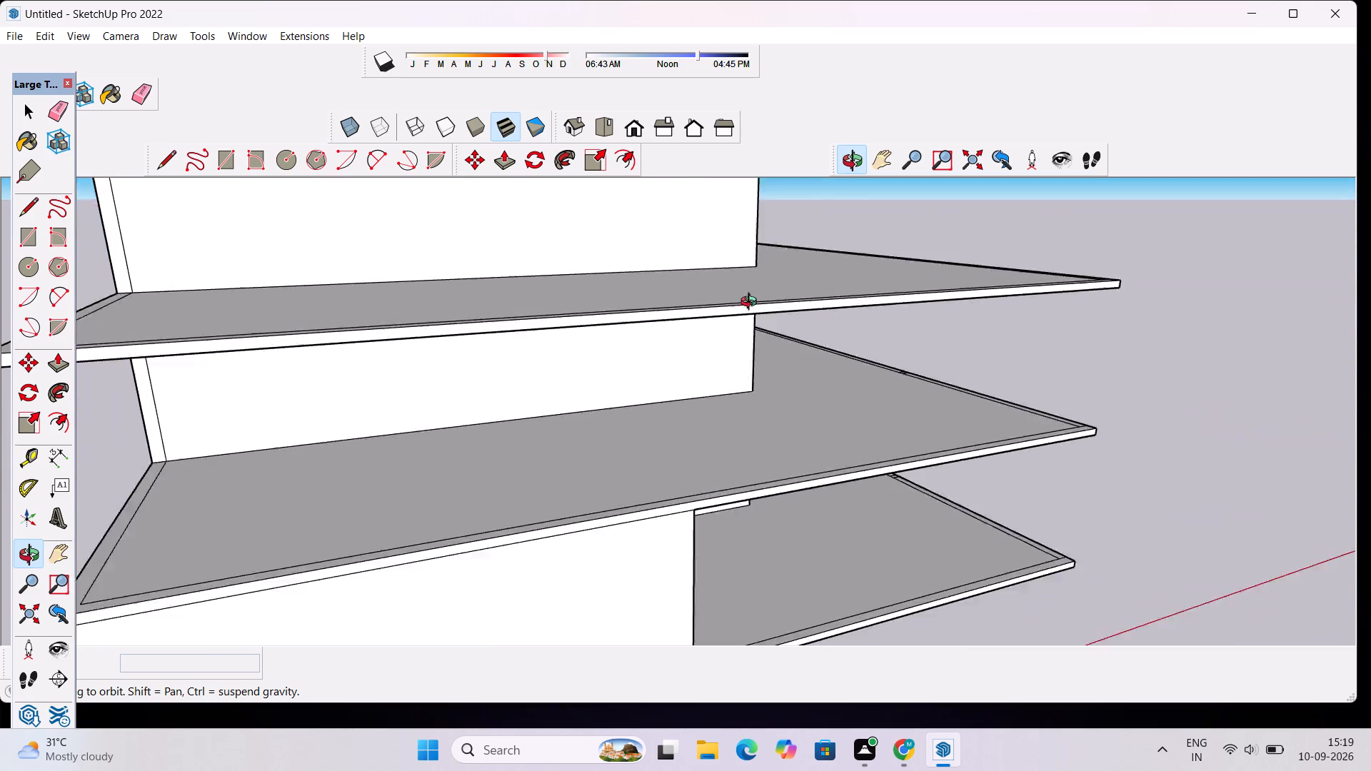
drag(752, 303, 910, 230)
drag(912, 230, 643, 261)
scroll(641, 263, down, 9)
drag(847, 286, 765, 303)
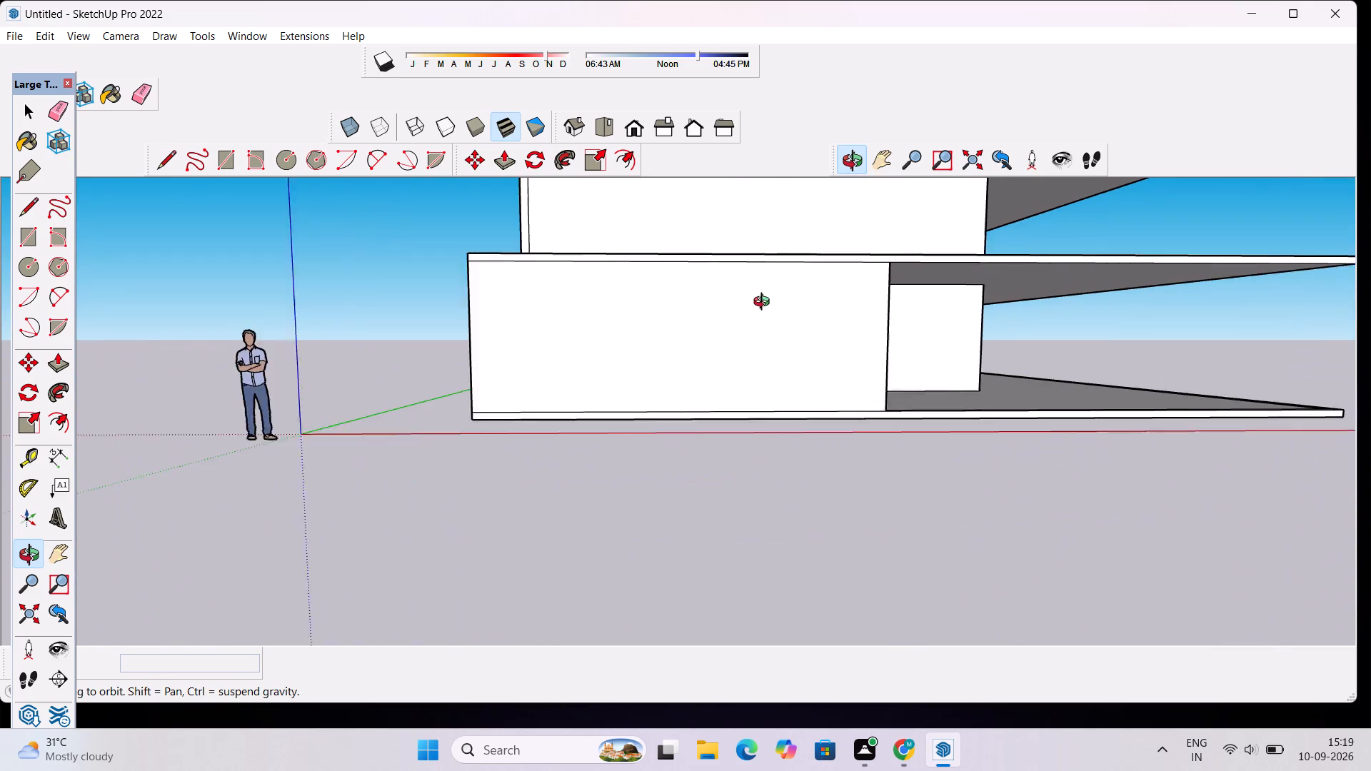
drag(765, 303, 766, 303)
scroll(718, 331, down, 9)
drag(802, 303, 794, 390)
drag(1063, 326, 1031, 341)
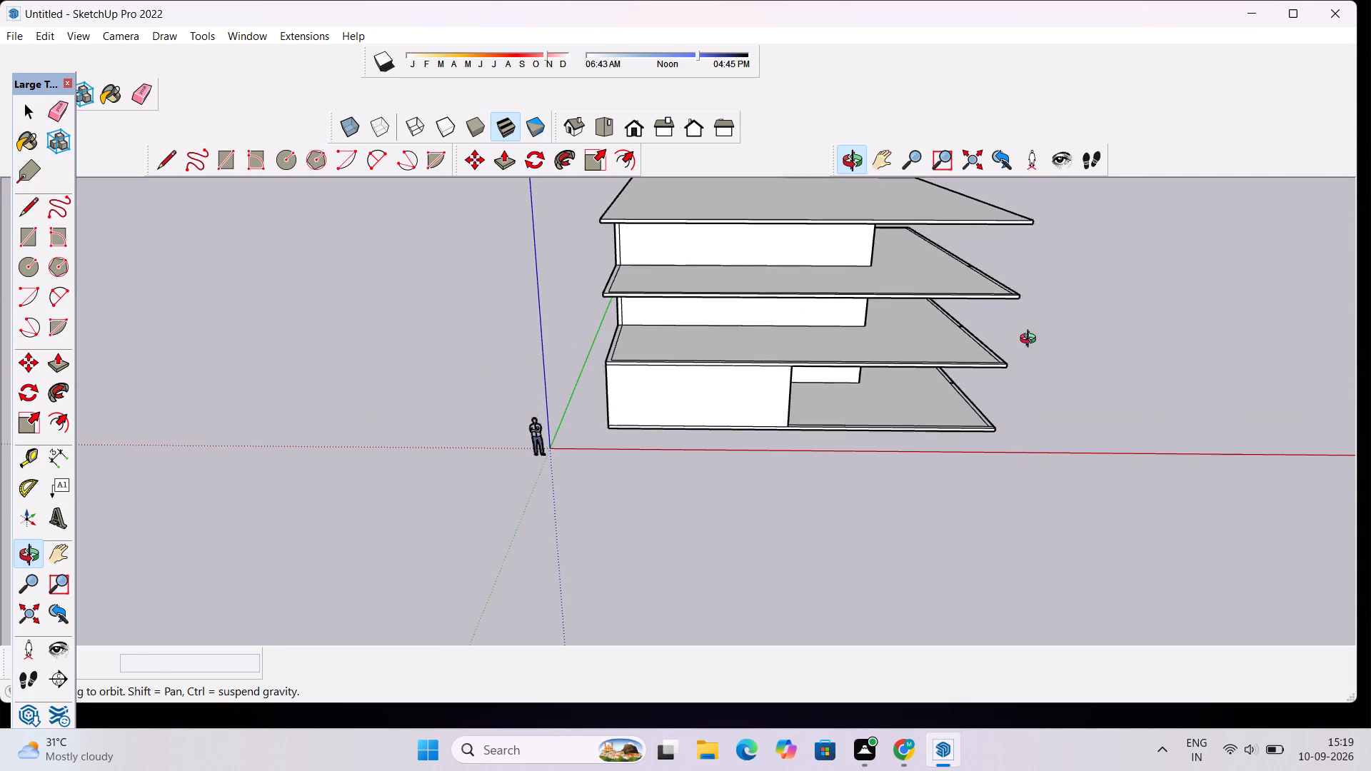
drag(1031, 341, 665, 349)
drag(632, 349, 1051, 423)
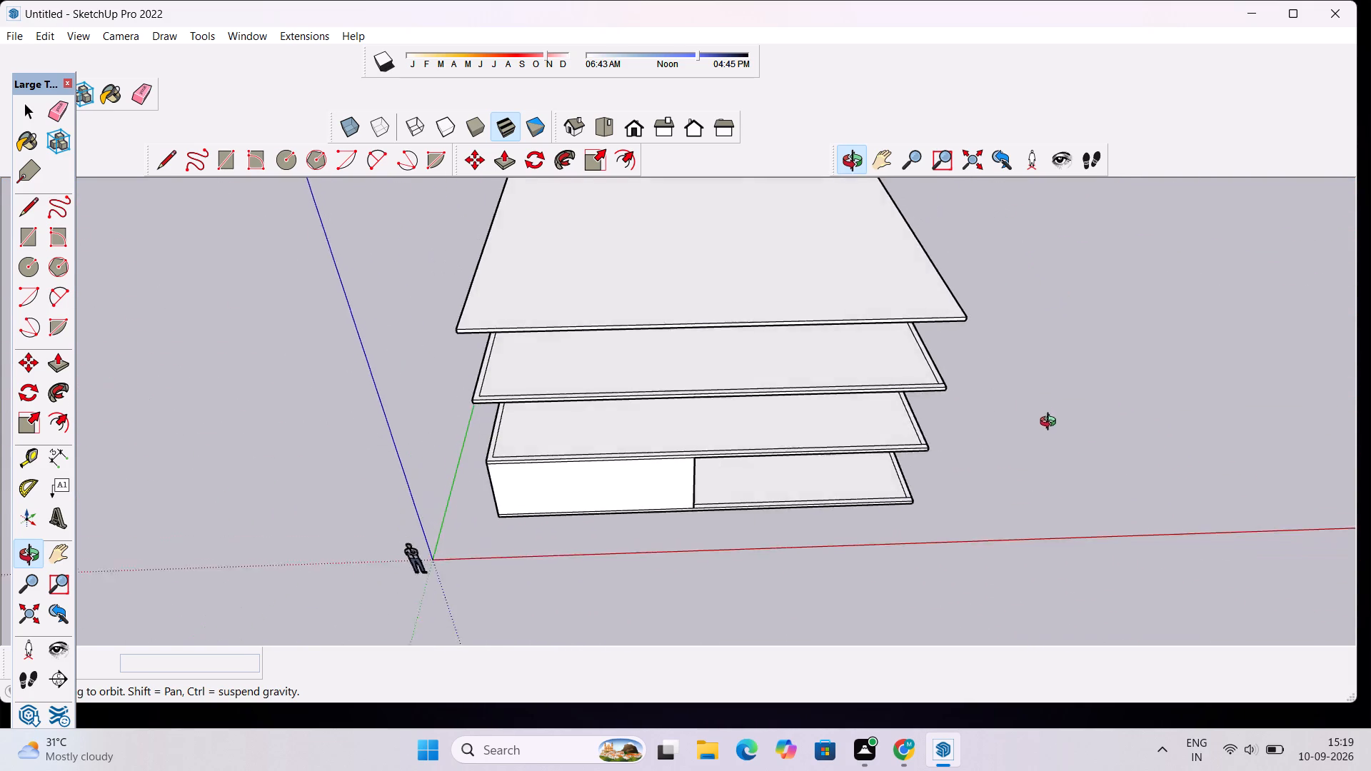
drag(1051, 423, 1056, 447)
drag(945, 470, 922, 361)
drag(918, 433, 893, 361)
Inspect the ground-floor wall's free end, its top joint with the slab above, and the open part of that floor.
scroll(846, 403, up, 5)
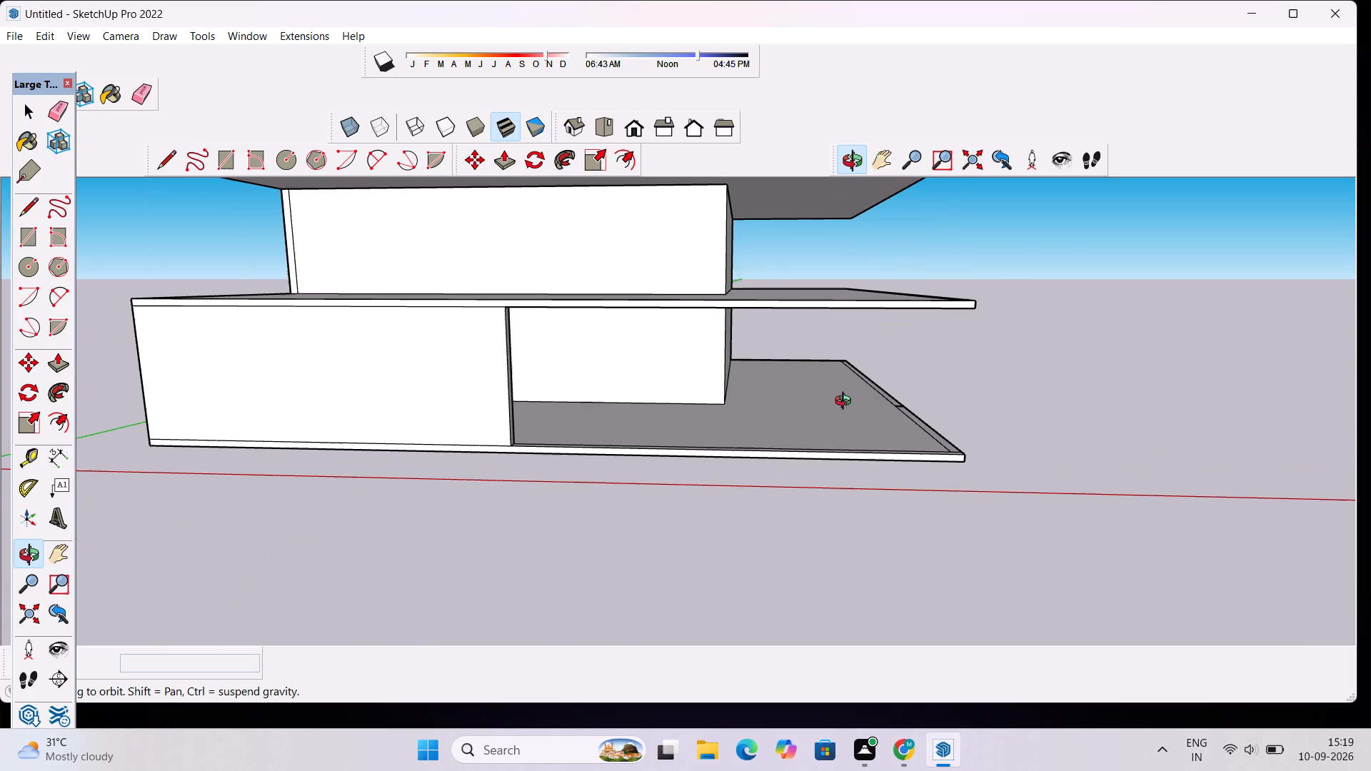
scroll(846, 403, up, 3)
scroll(875, 368, down, 1)
scroll(741, 335, down, 3)
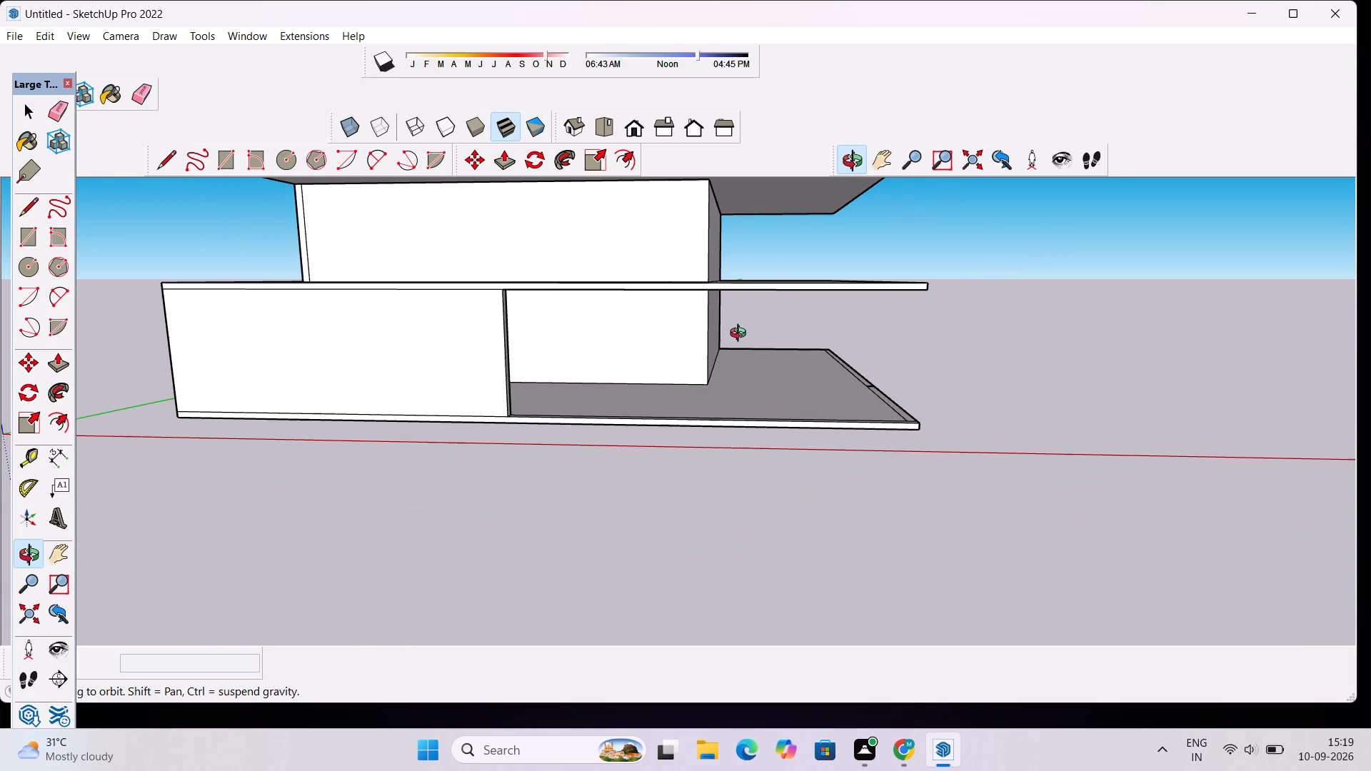
drag(762, 275, 760, 285)
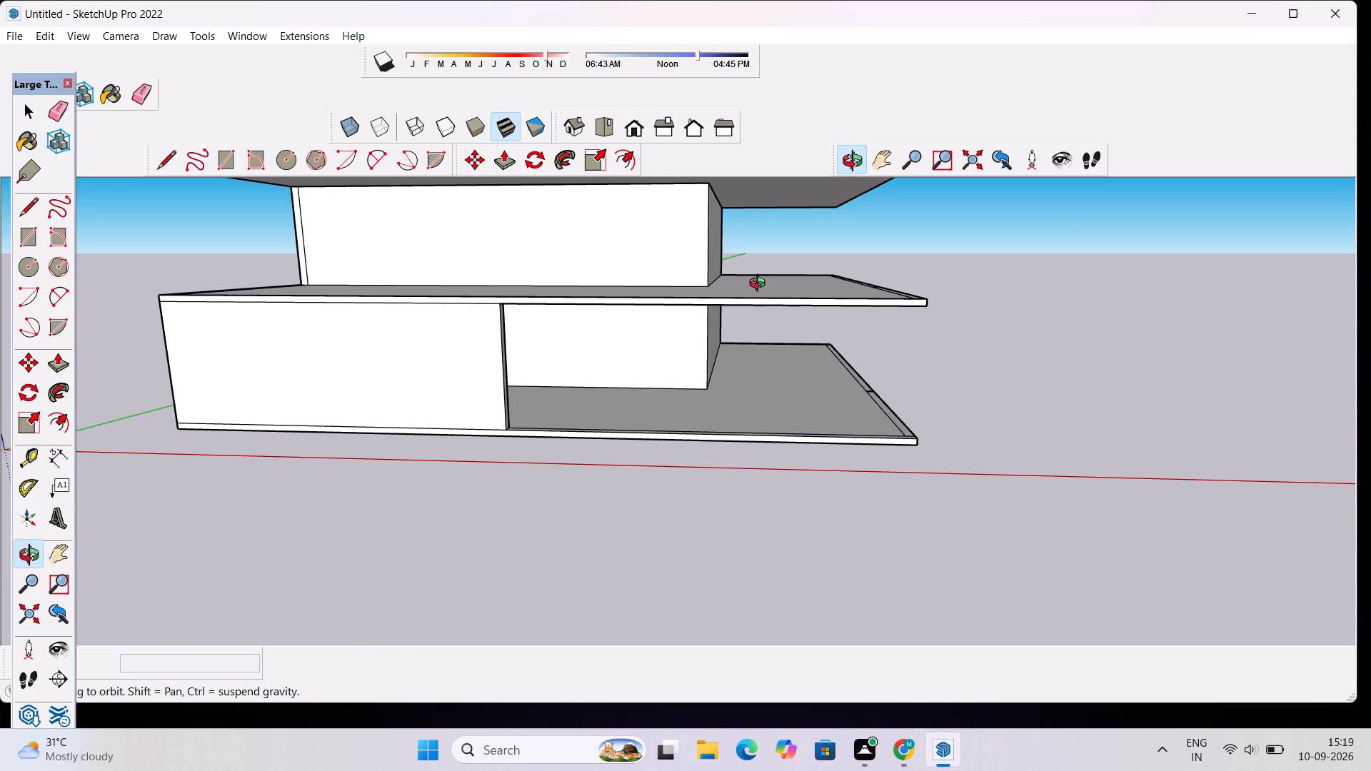
scroll(406, 428, down, 6)
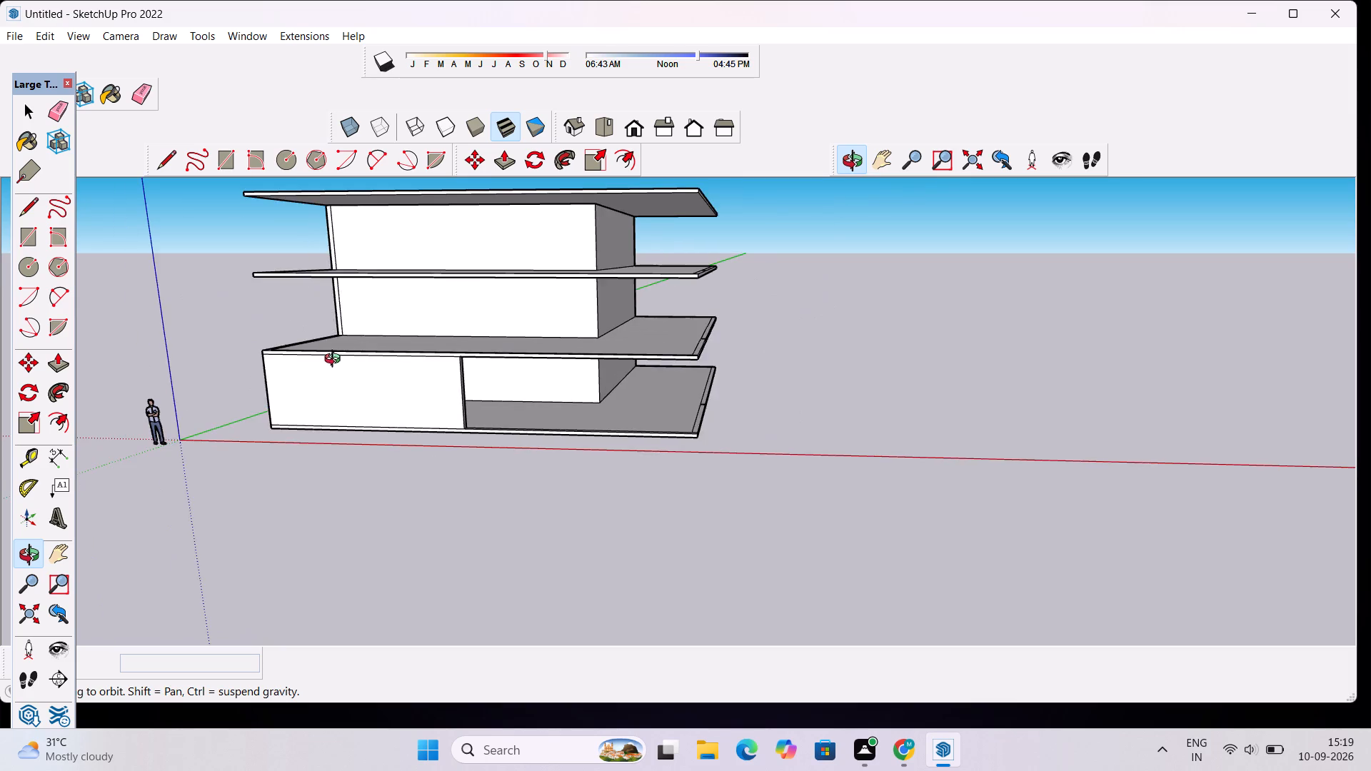
drag(347, 361, 483, 396)
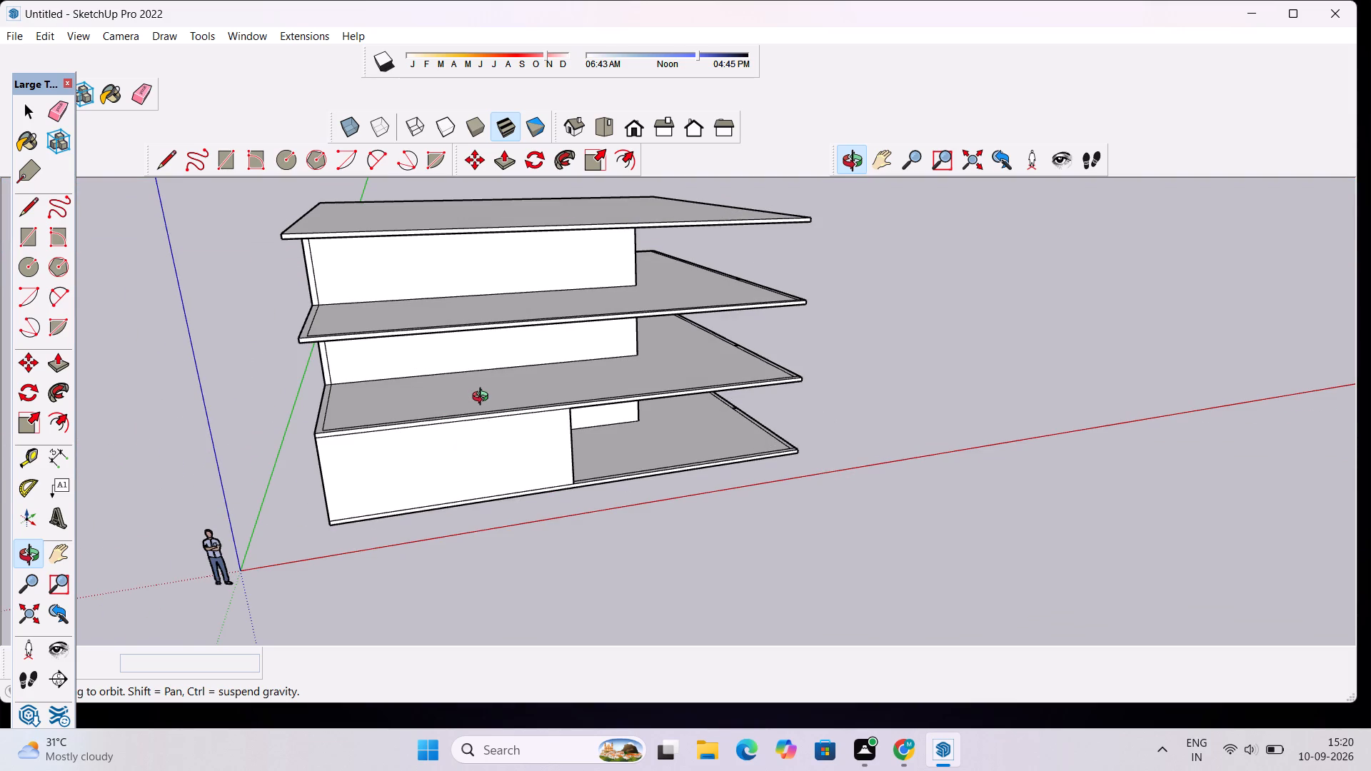
scroll(498, 421, up, 4)
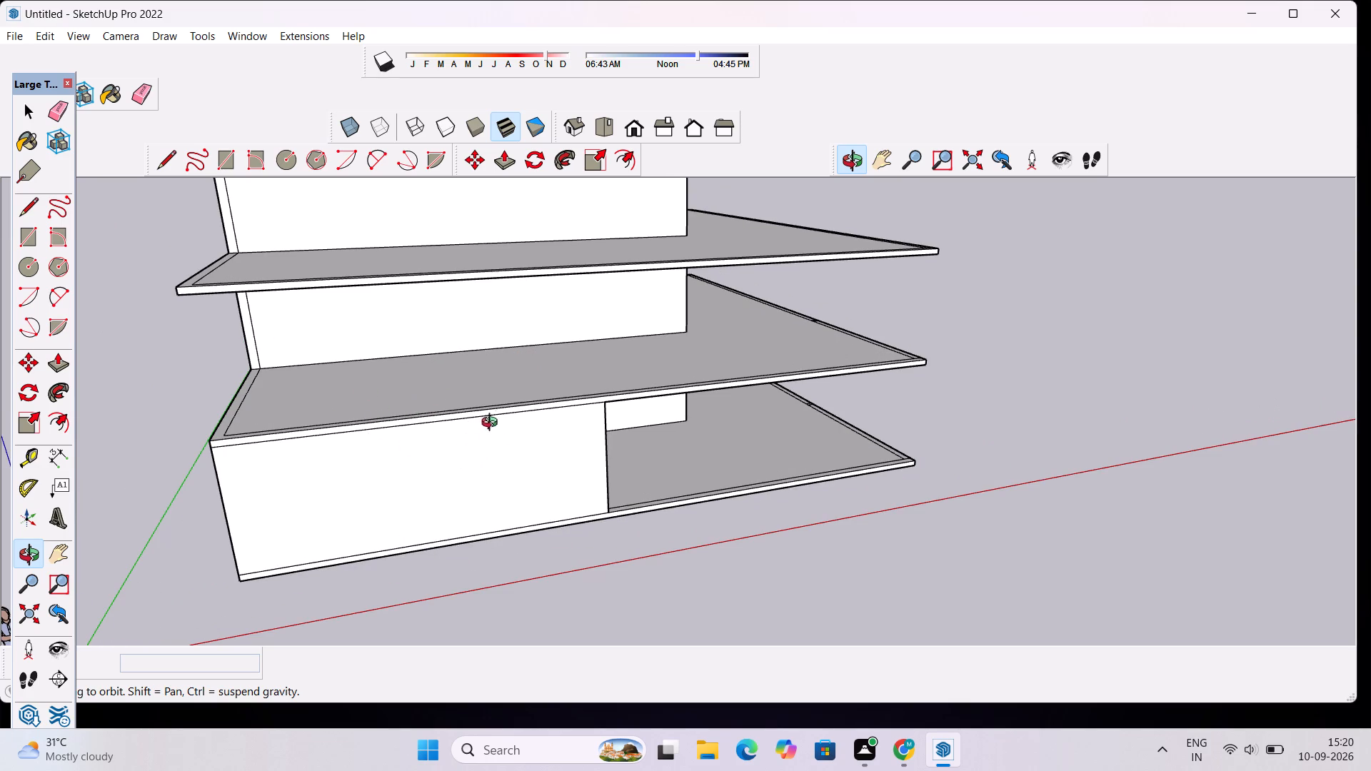
scroll(541, 374, down, 4)
scroll(512, 438, up, 5)
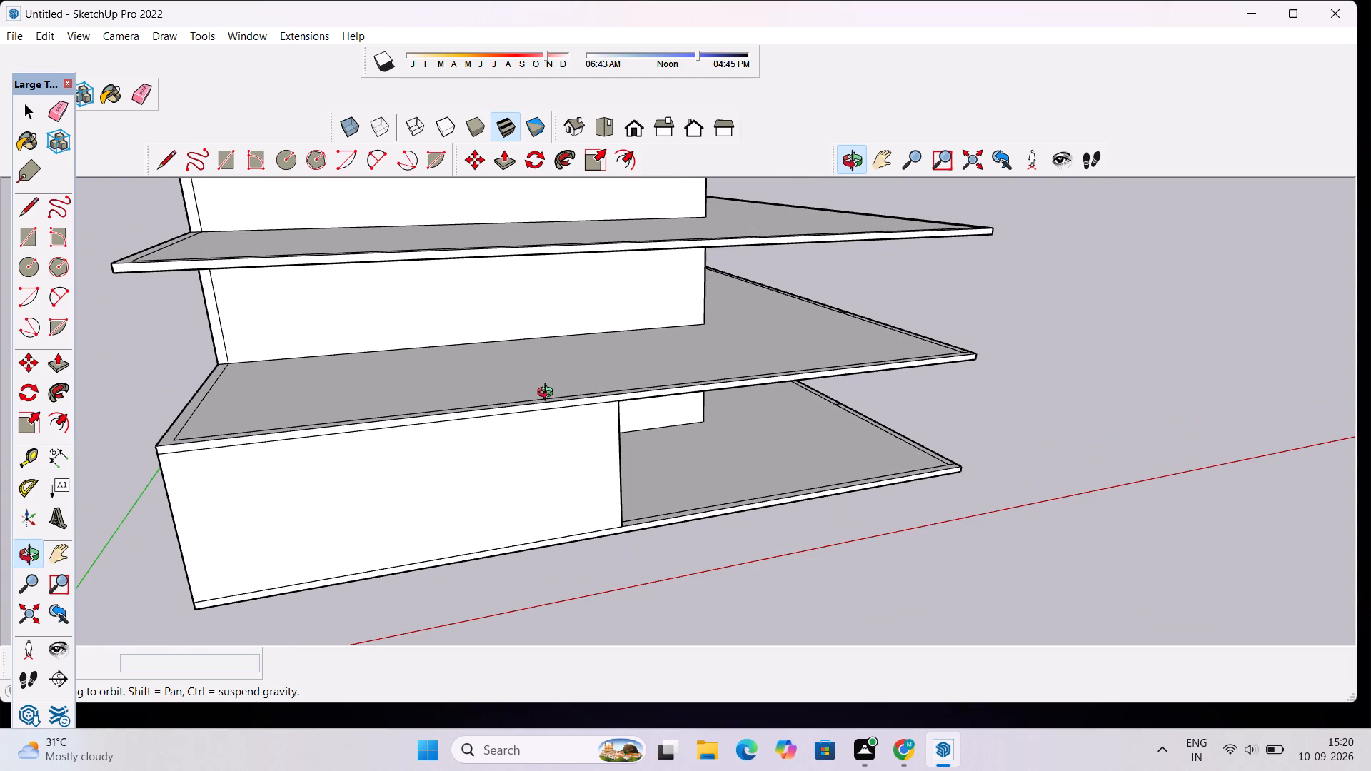
scroll(548, 394, up, 4)
key(space)
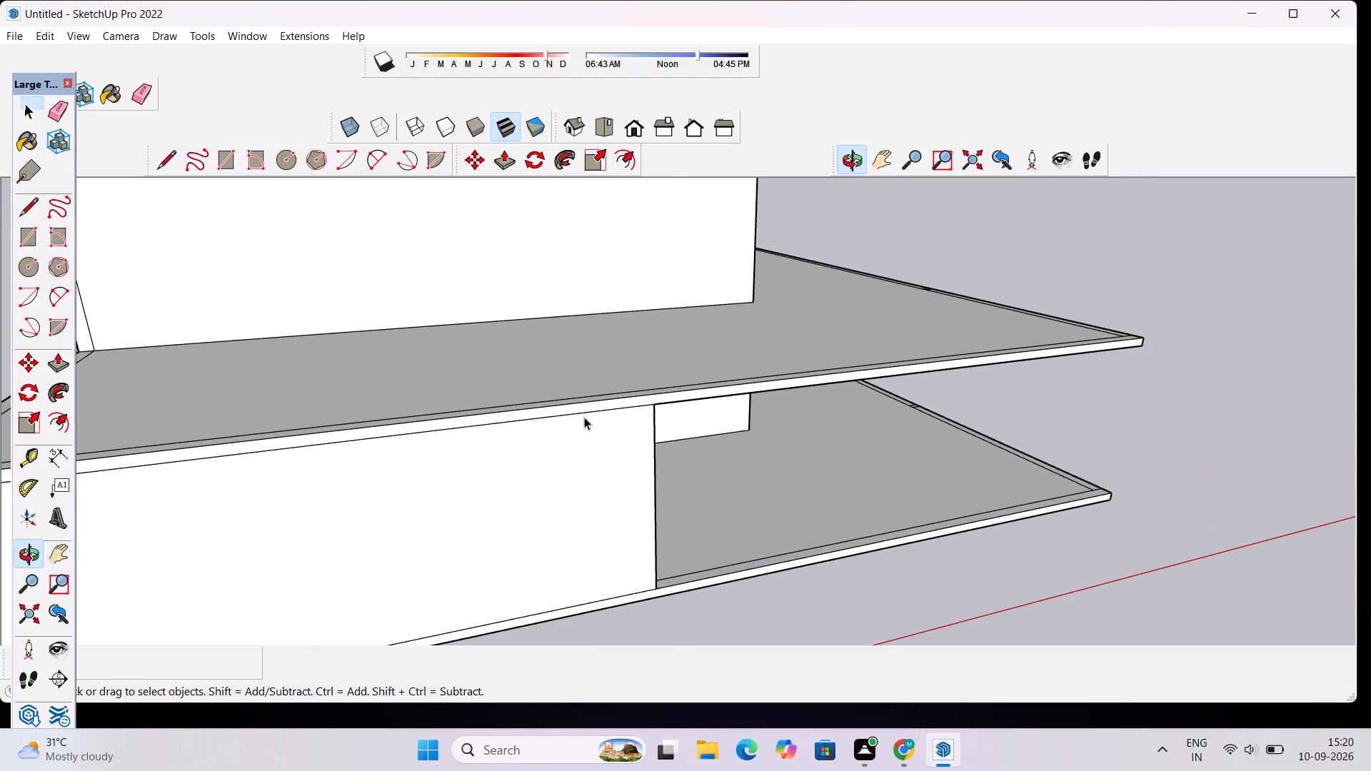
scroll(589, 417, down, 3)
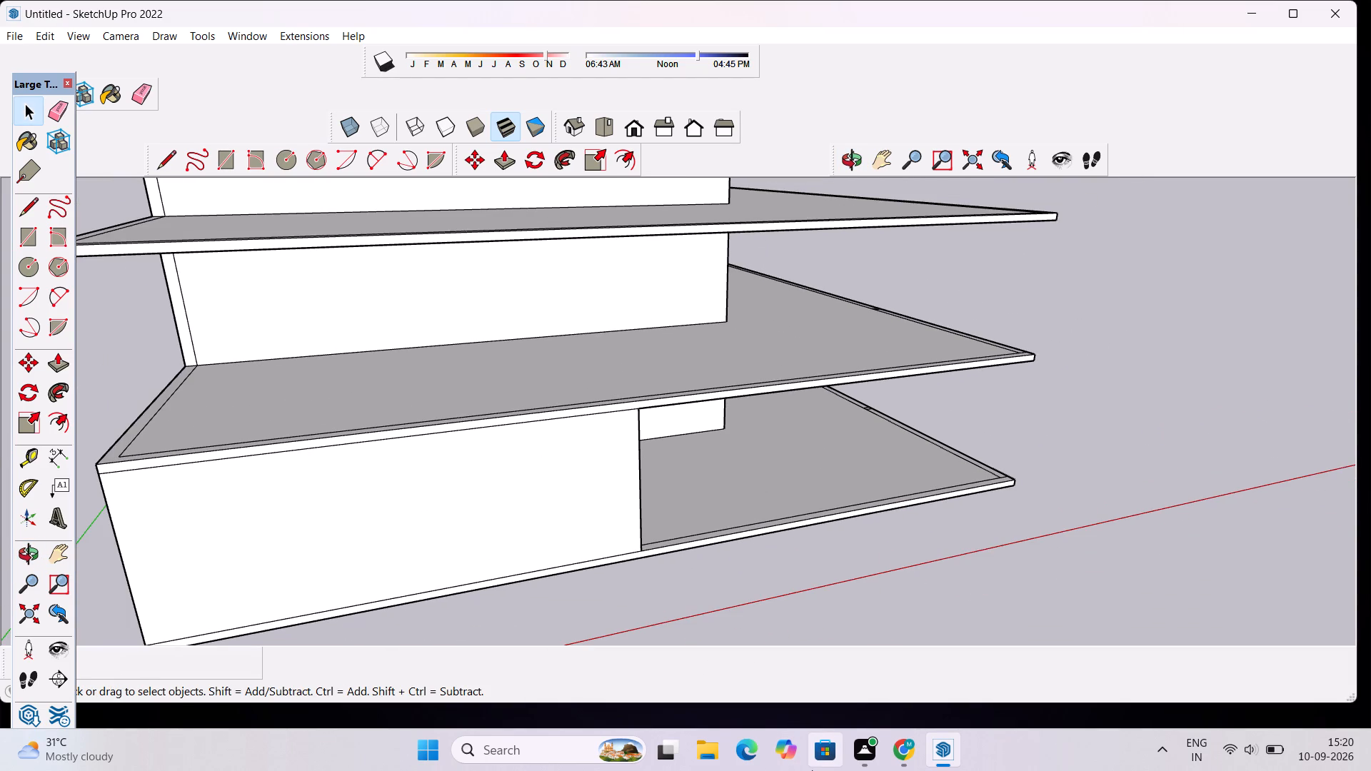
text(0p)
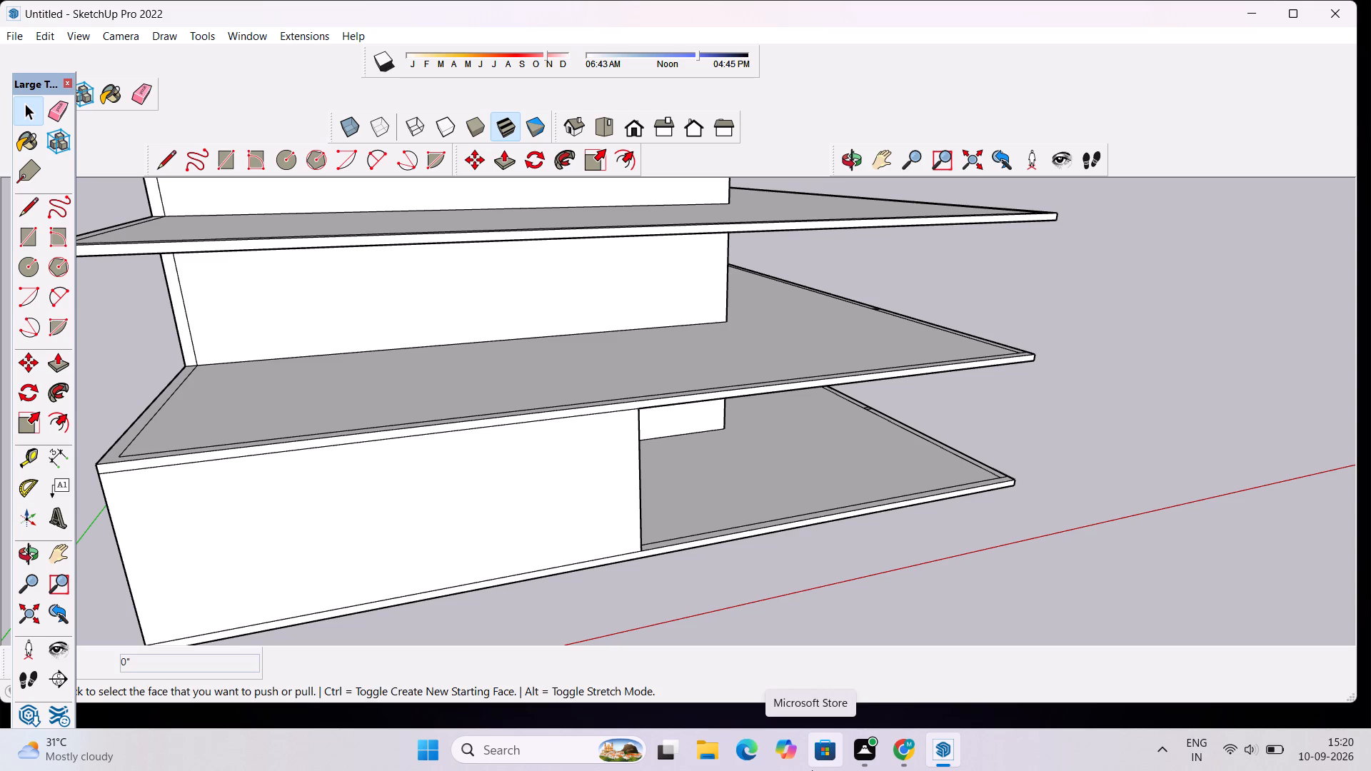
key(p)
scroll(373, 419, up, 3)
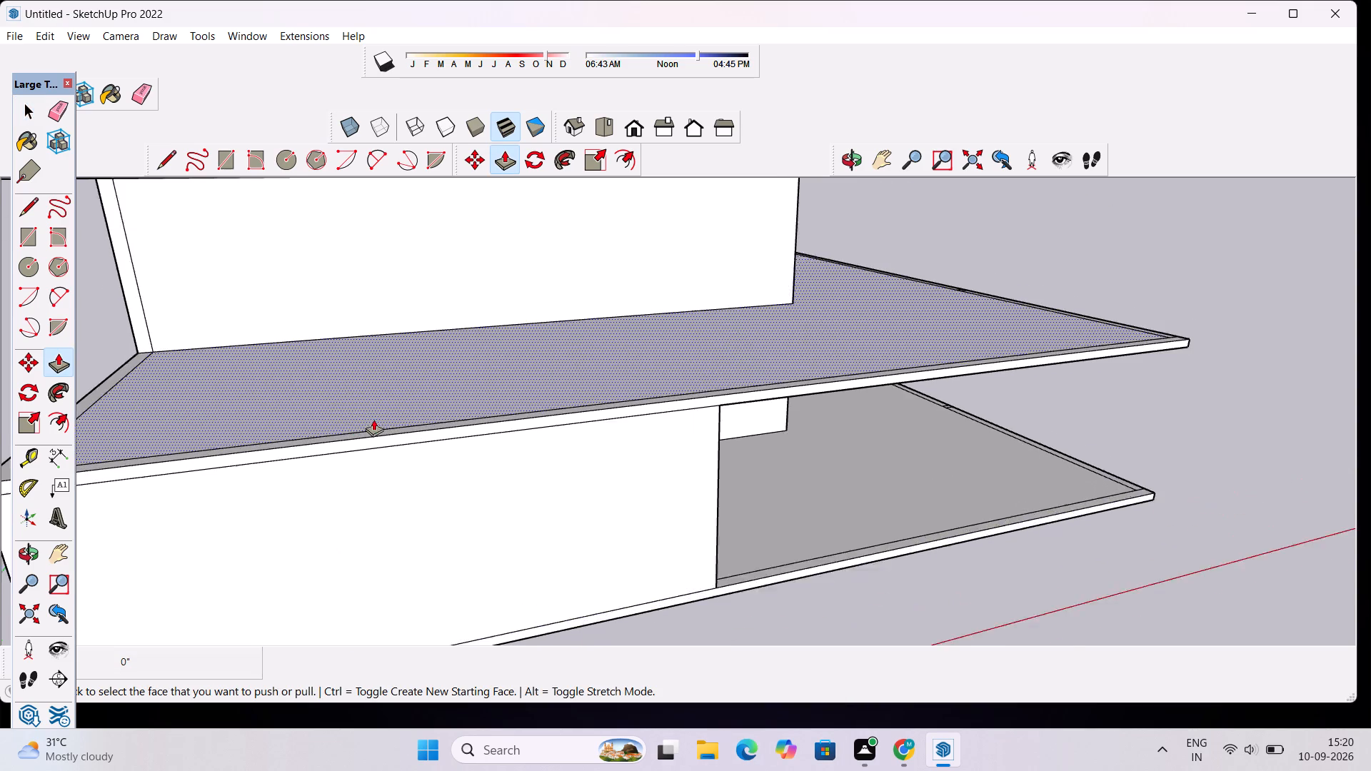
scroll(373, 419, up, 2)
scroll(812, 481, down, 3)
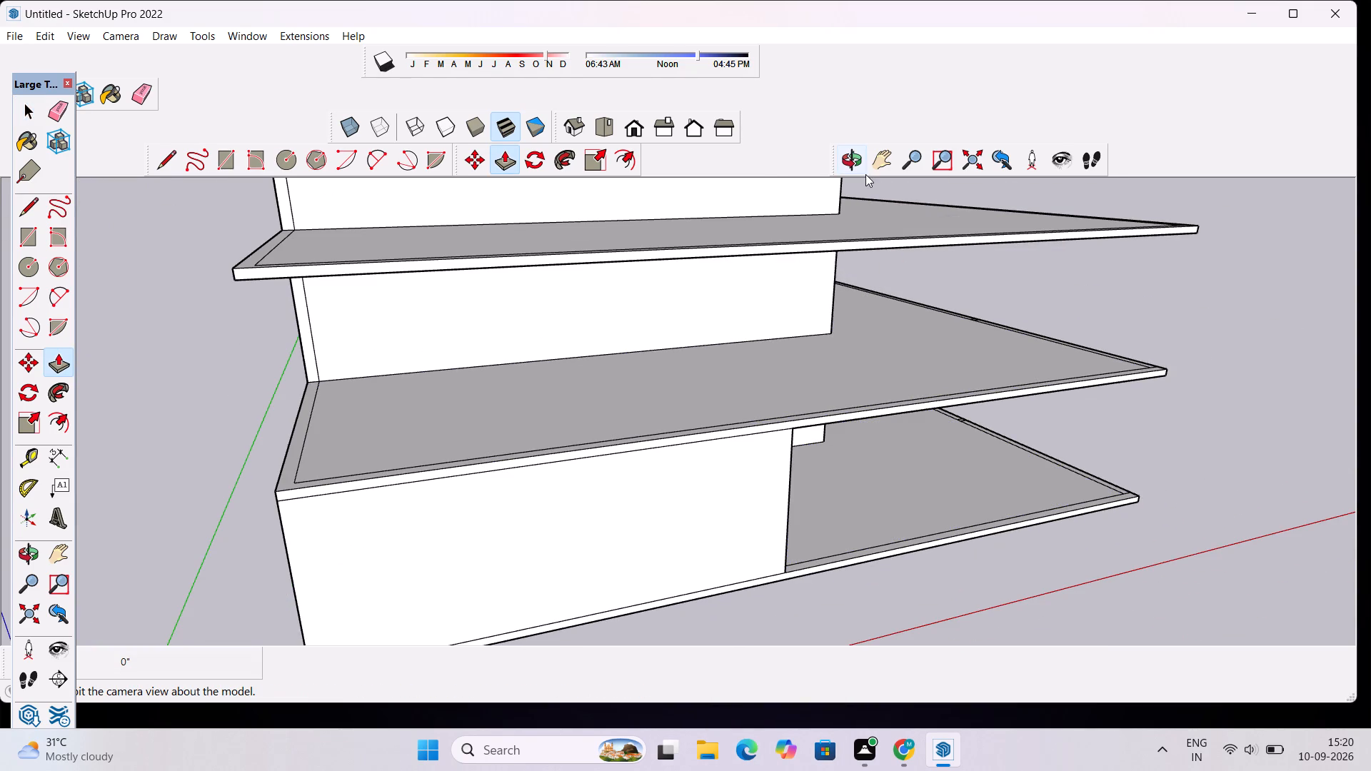
From the ground-floor wall's free end, draw a 6" line up the edge of the slab above and a 9" line across its perimeter strip.
click(860, 172)
drag(798, 434, 616, 341)
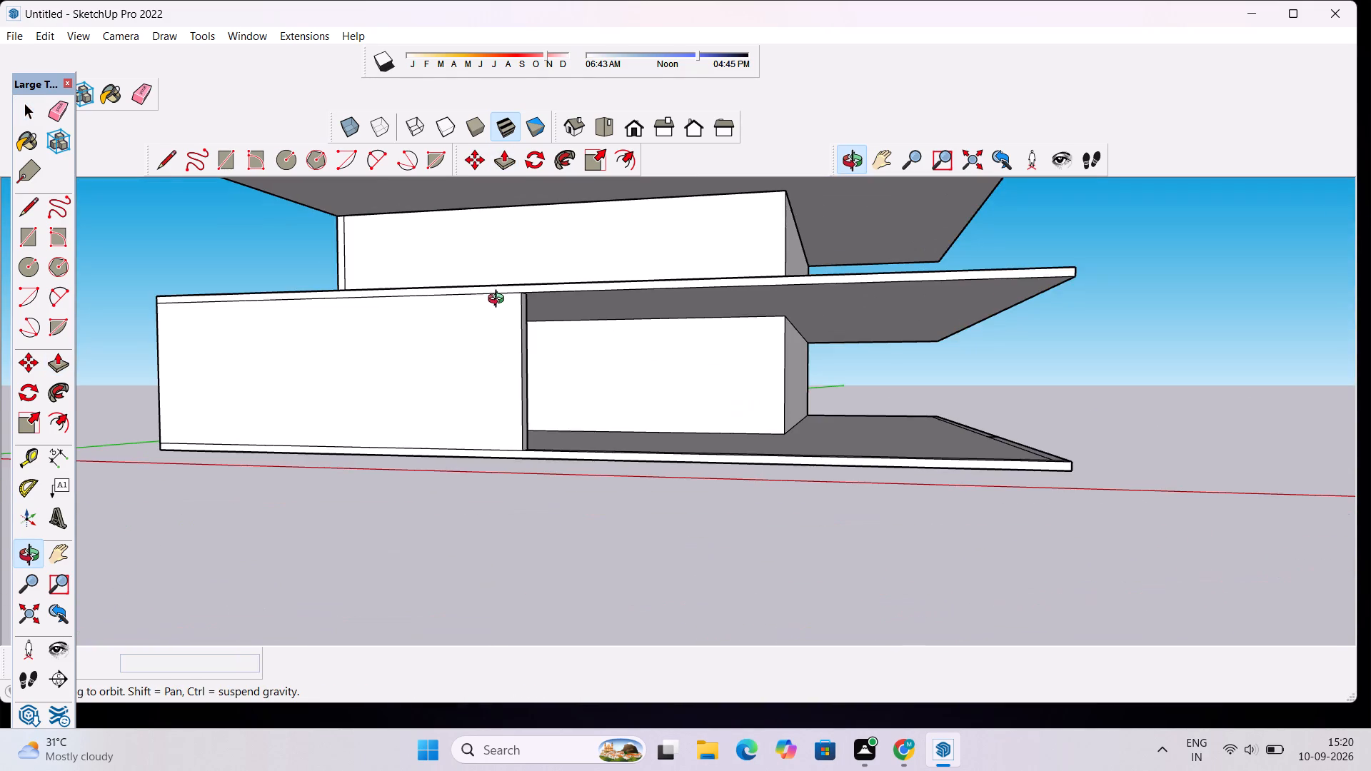
scroll(499, 296, up, 4)
drag(526, 258, 536, 367)
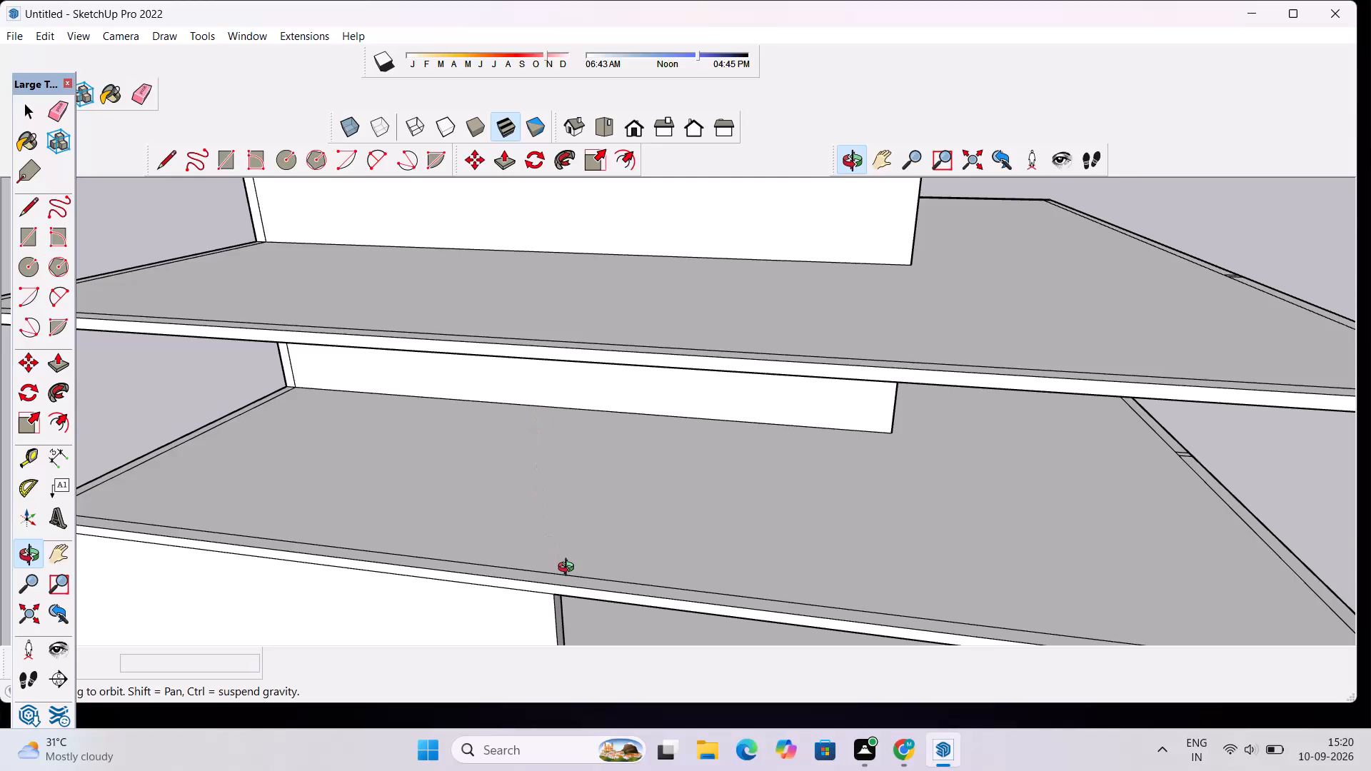
scroll(569, 570, up, 4)
key(l)
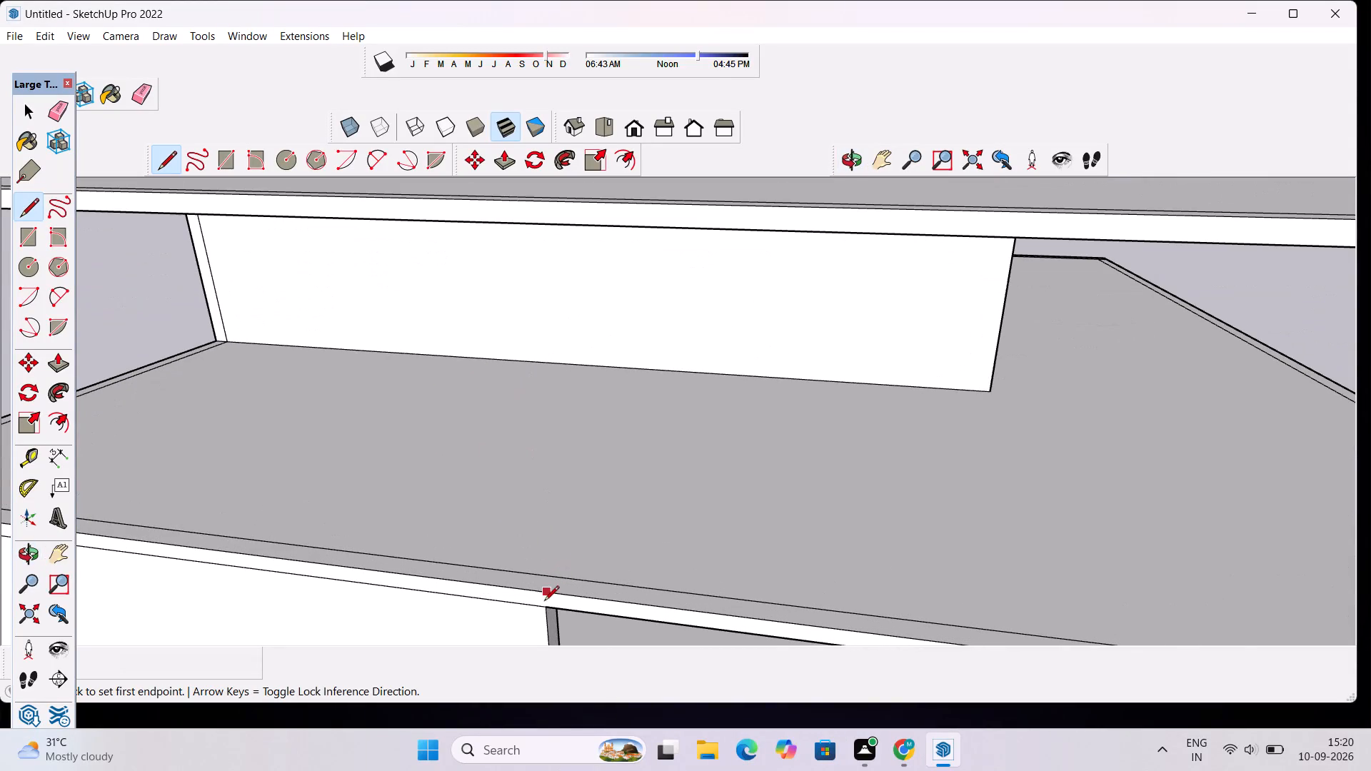
scroll(543, 603, up, 4)
click(543, 613)
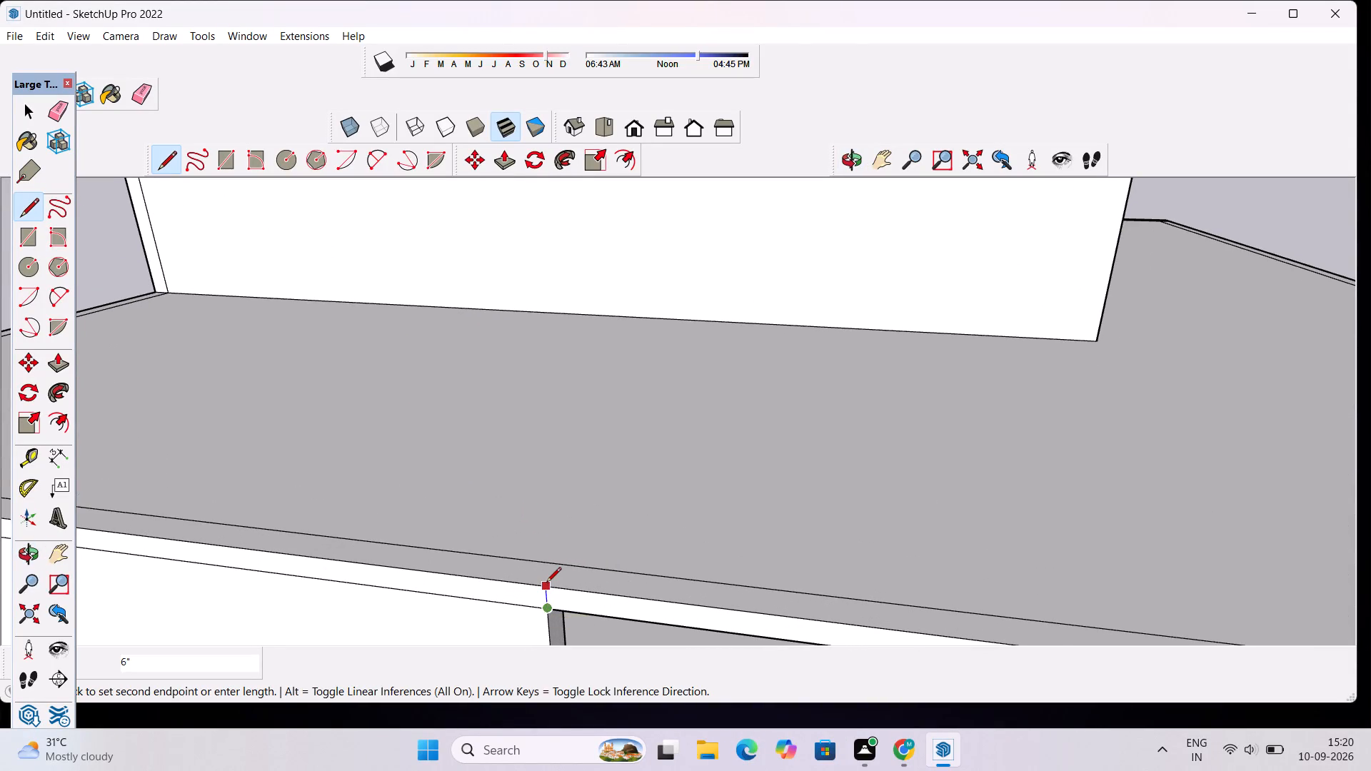
click(546, 583)
click(560, 565)
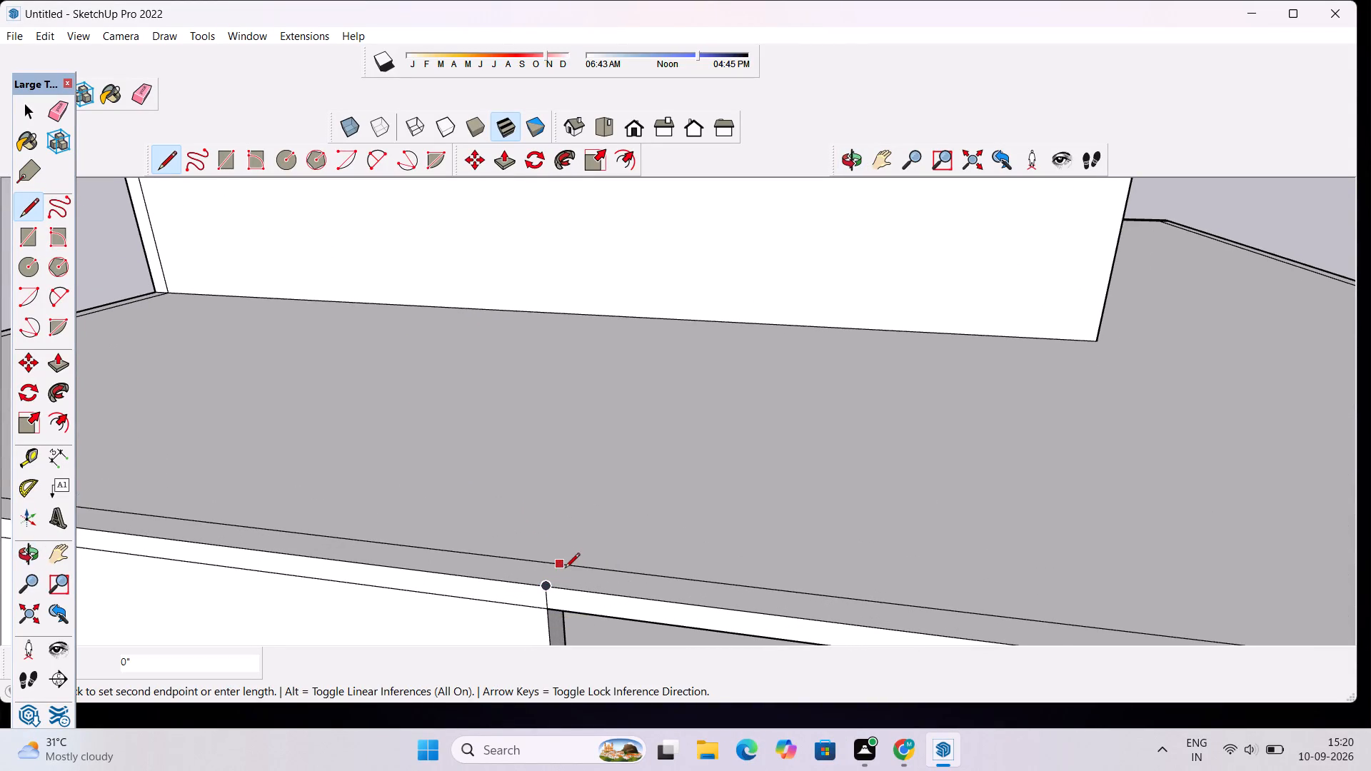
click(561, 566)
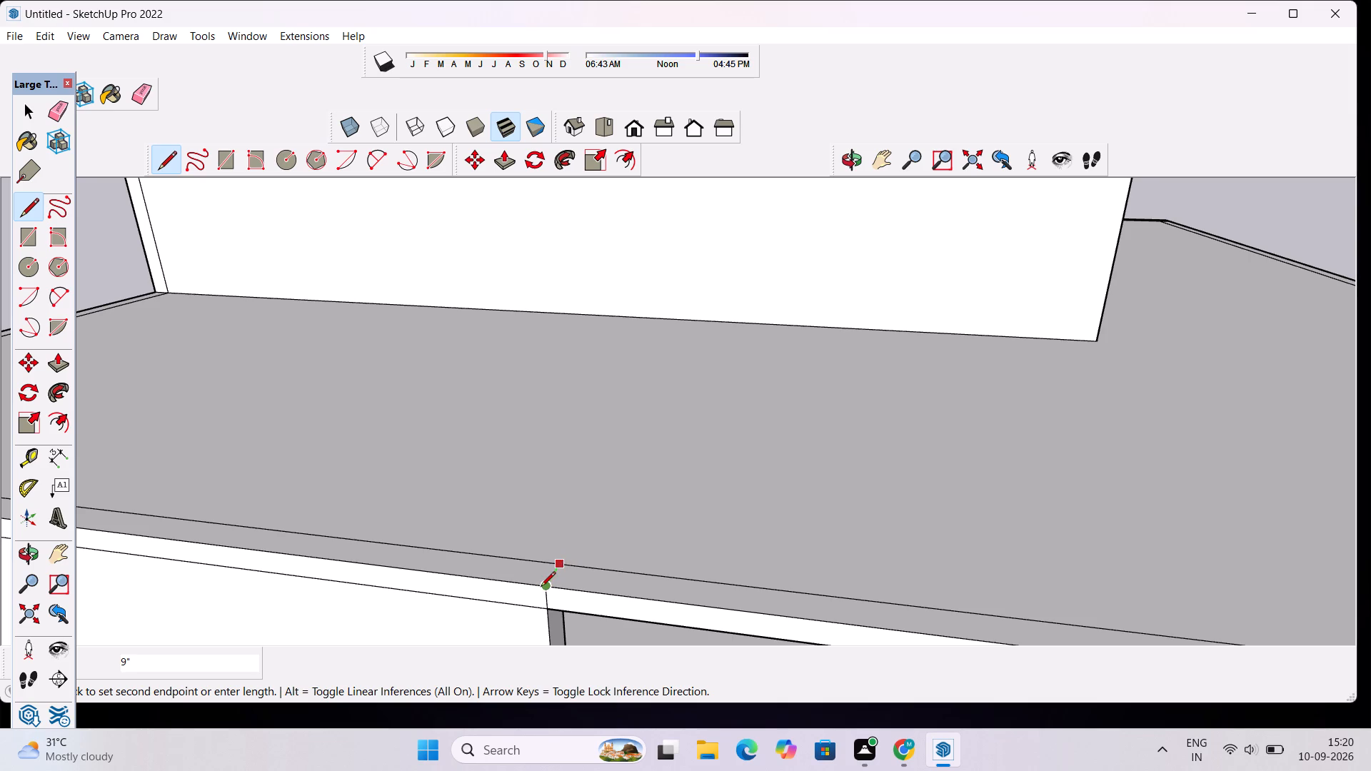
click(548, 585)
key(space)
scroll(561, 564, down, 3)
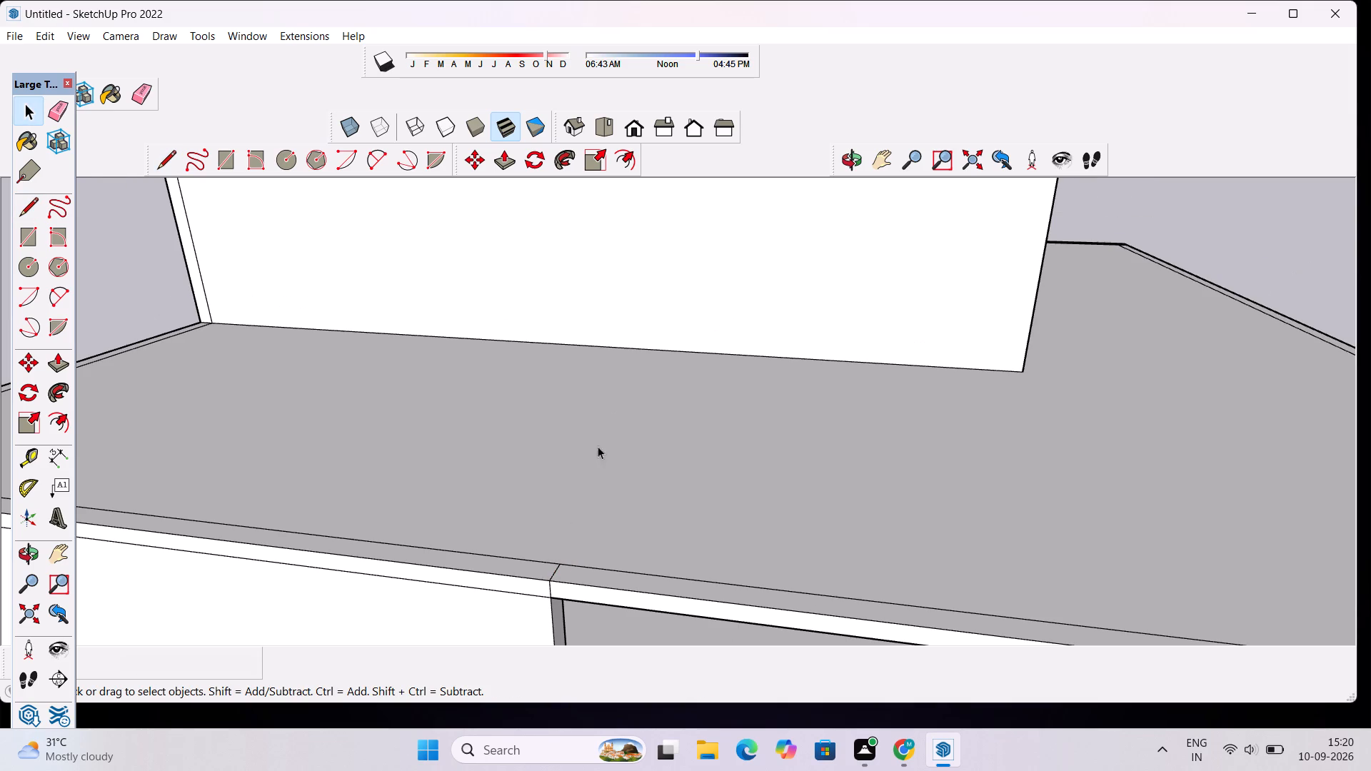
Push/Pull the divided perimeter strip above the ground-floor wall up 10' to the underside of the next slab.
click(845, 166)
drag(820, 470, 638, 503)
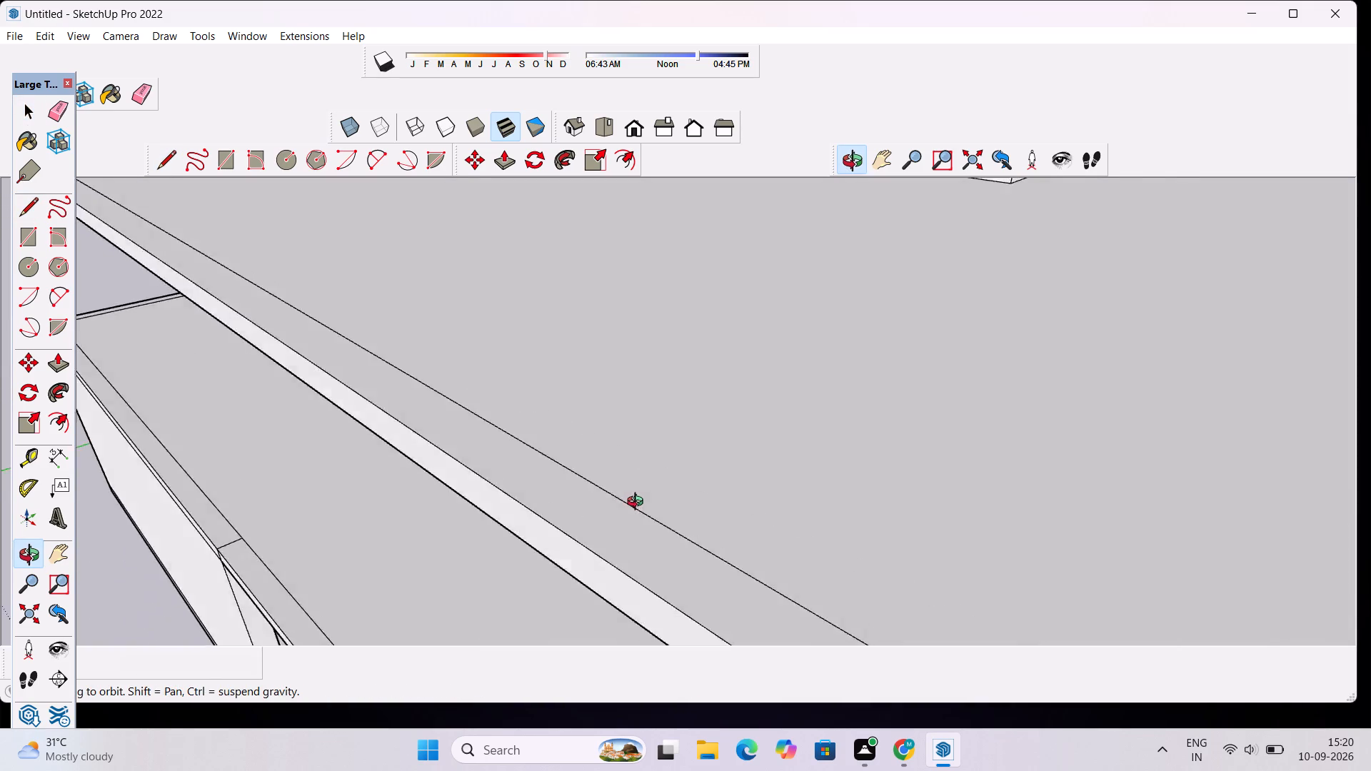
drag(638, 503, 633, 503)
drag(633, 503, 642, 488)
scroll(641, 488, down, 13)
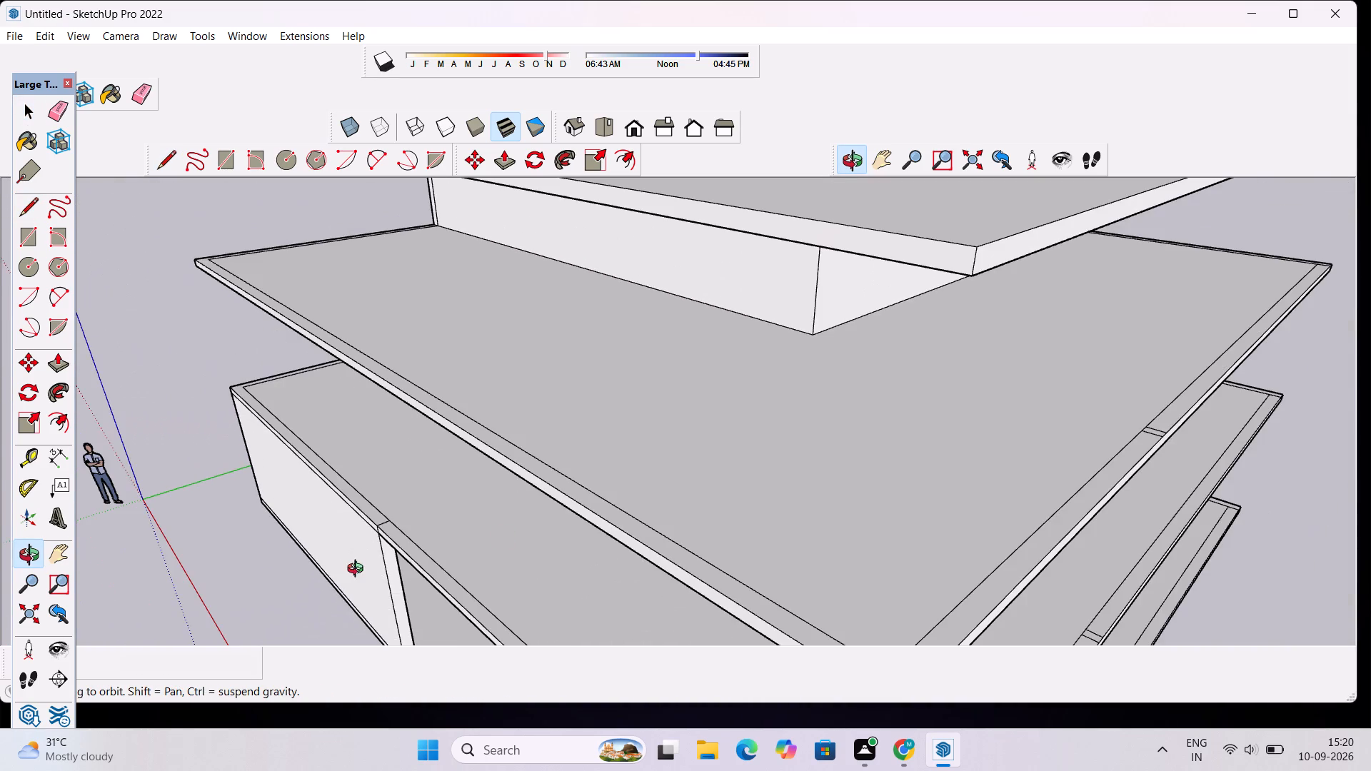
scroll(353, 568, up, 4)
drag(353, 551, 406, 550)
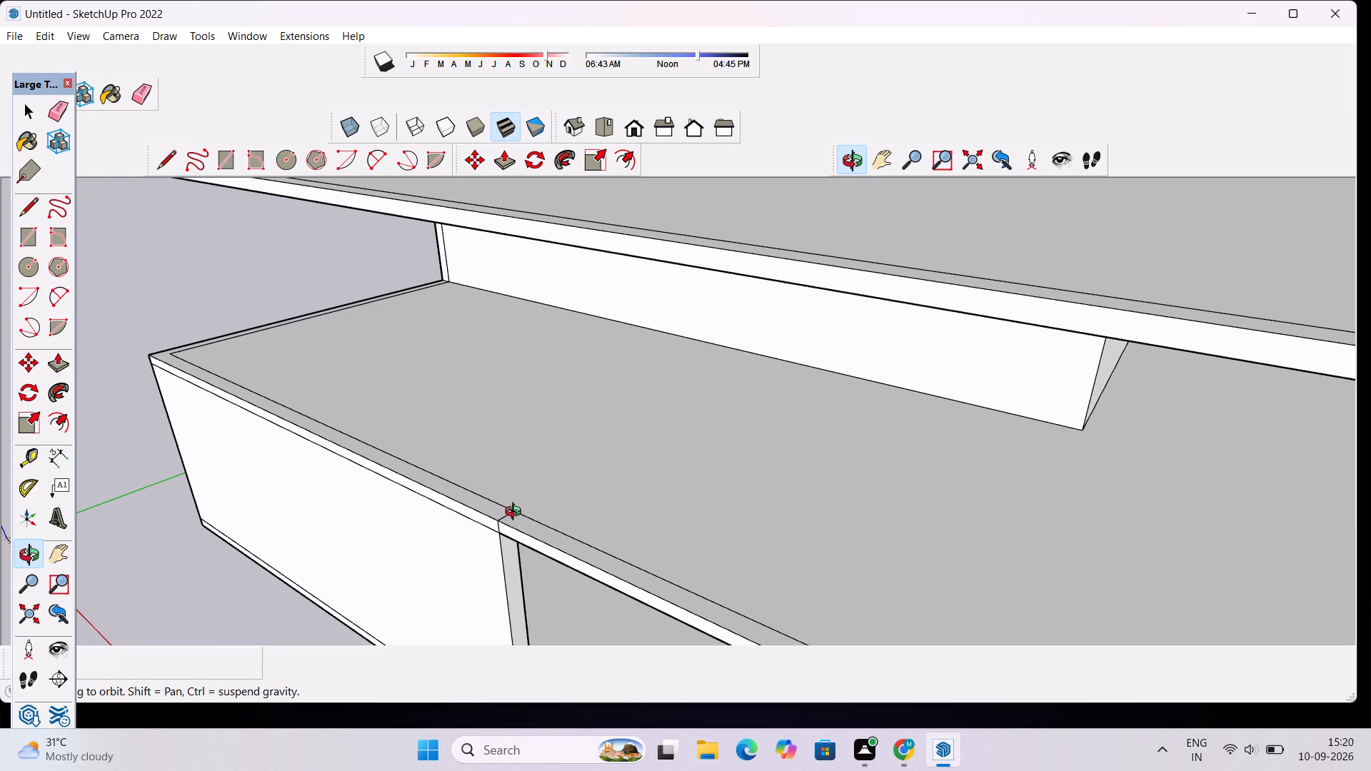
scroll(516, 515, down, 3)
key(p)
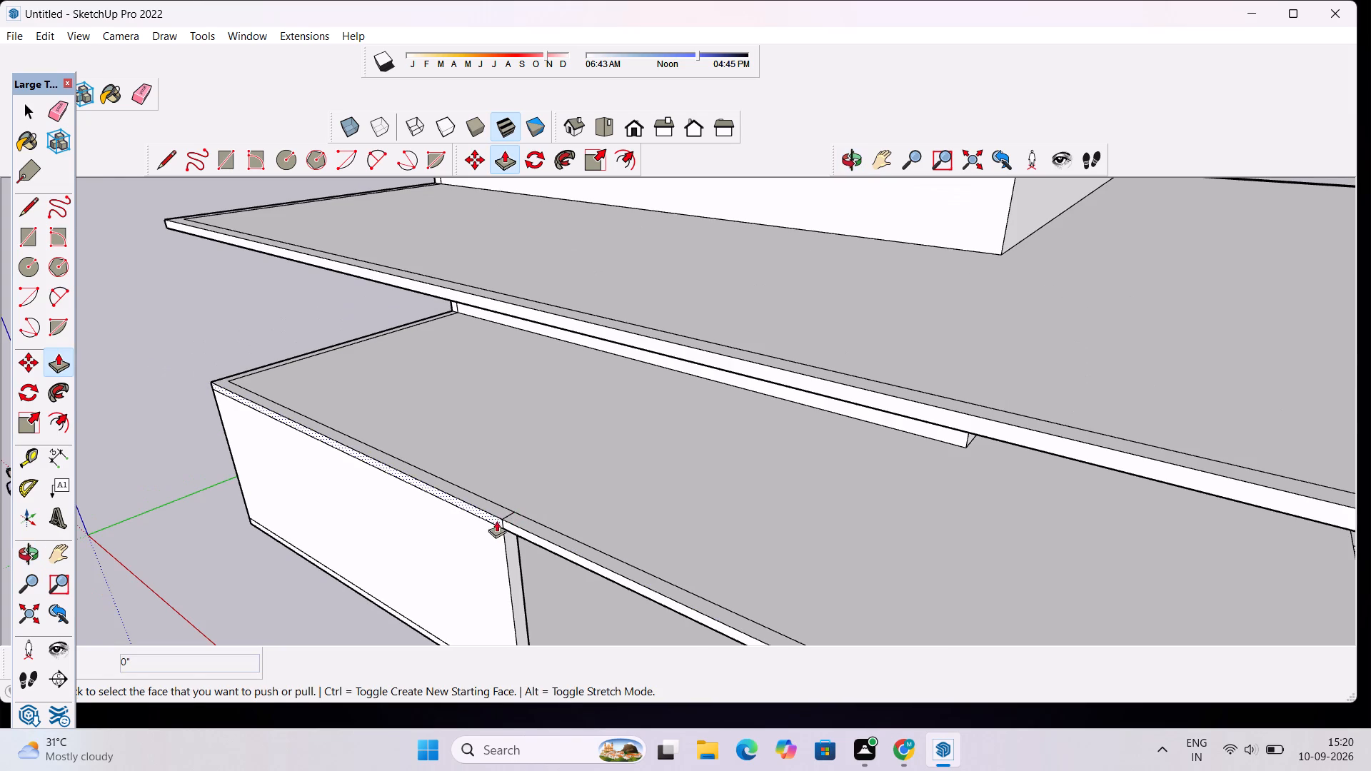
click(496, 506)
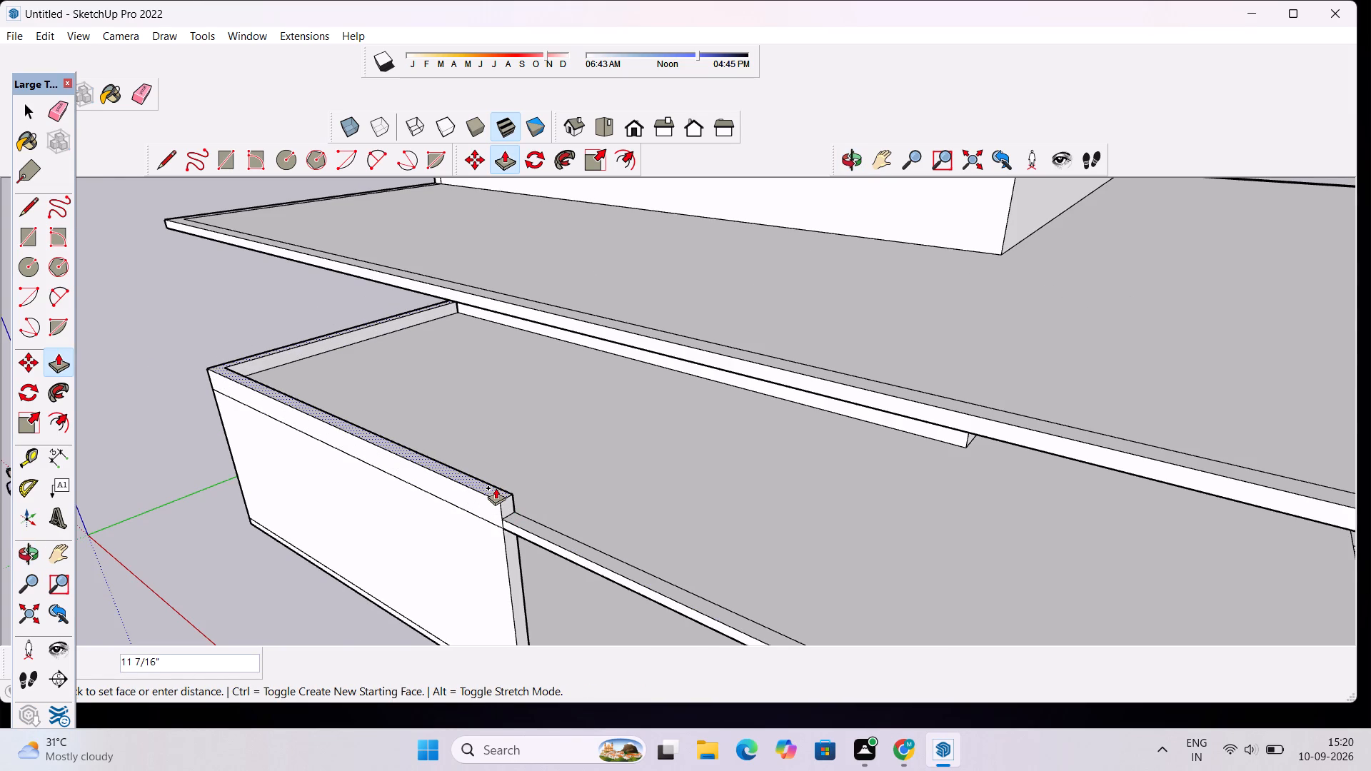
scroll(496, 488, down, 5)
scroll(492, 376, up, 5)
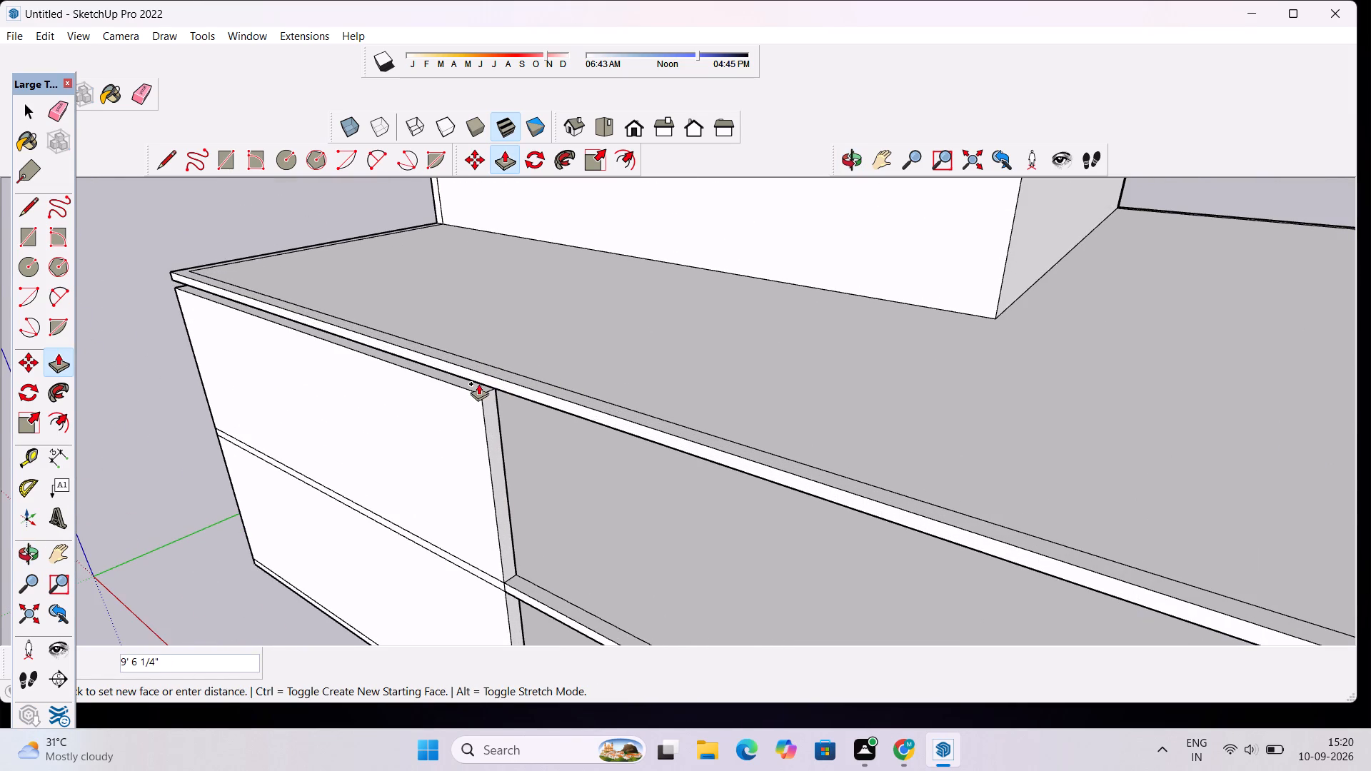
scroll(478, 383, up, 9)
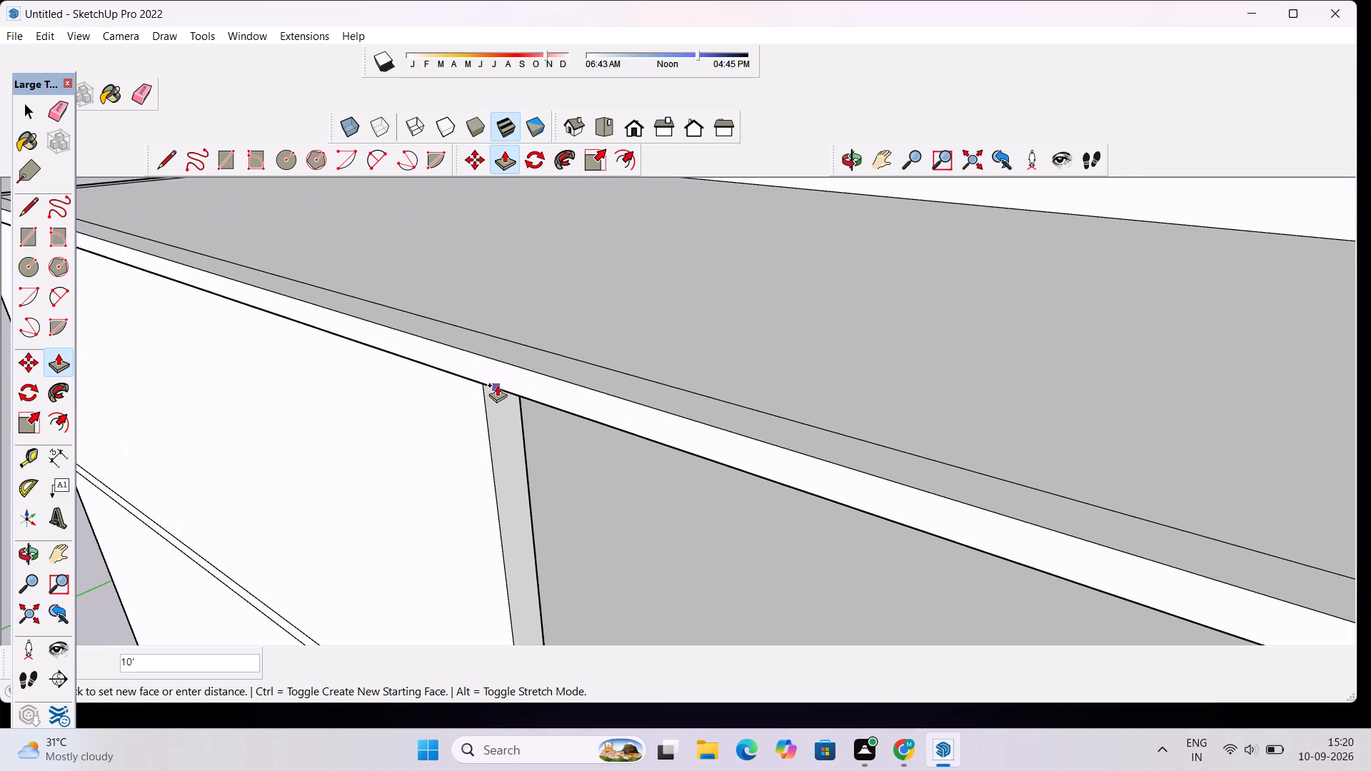
click(497, 385)
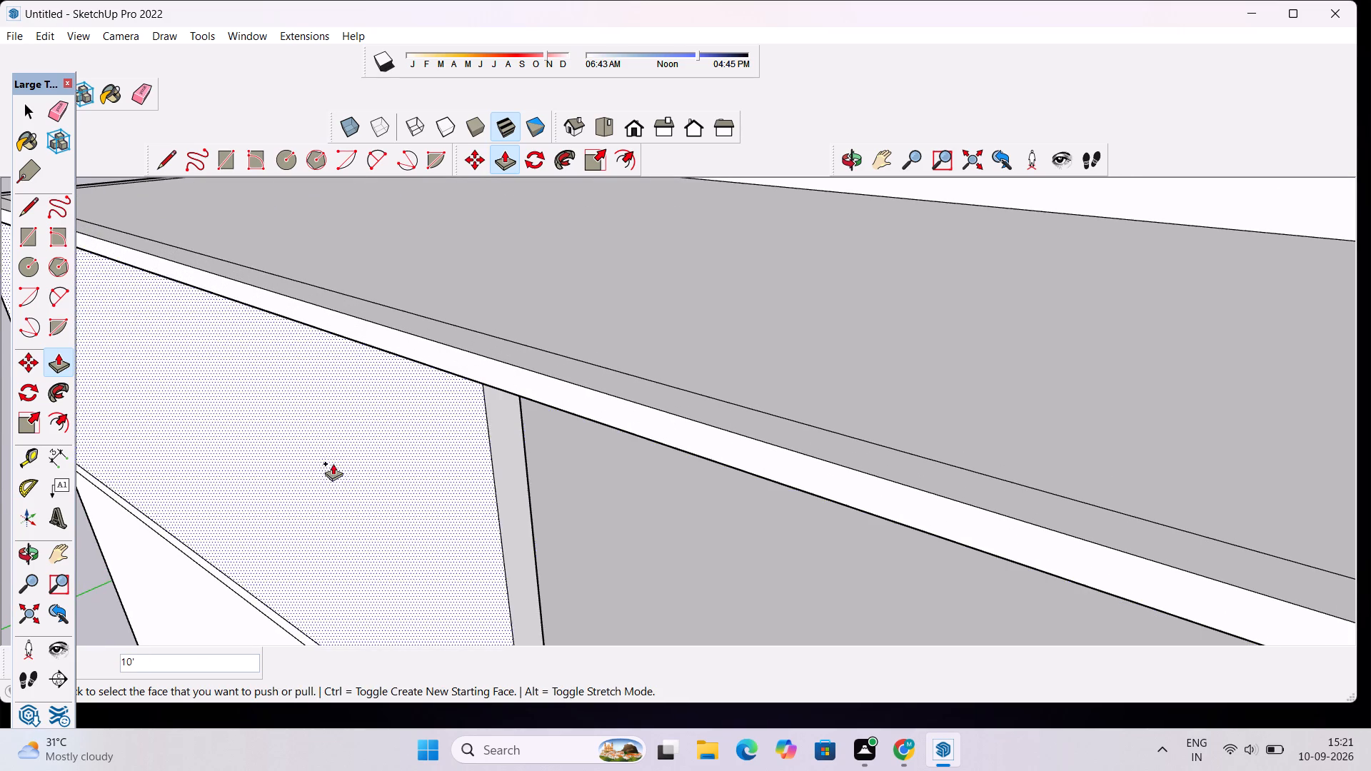
key(space)
Examine the free end of the new first-floor wall and its joint with the slab above.
scroll(453, 388, down, 9)
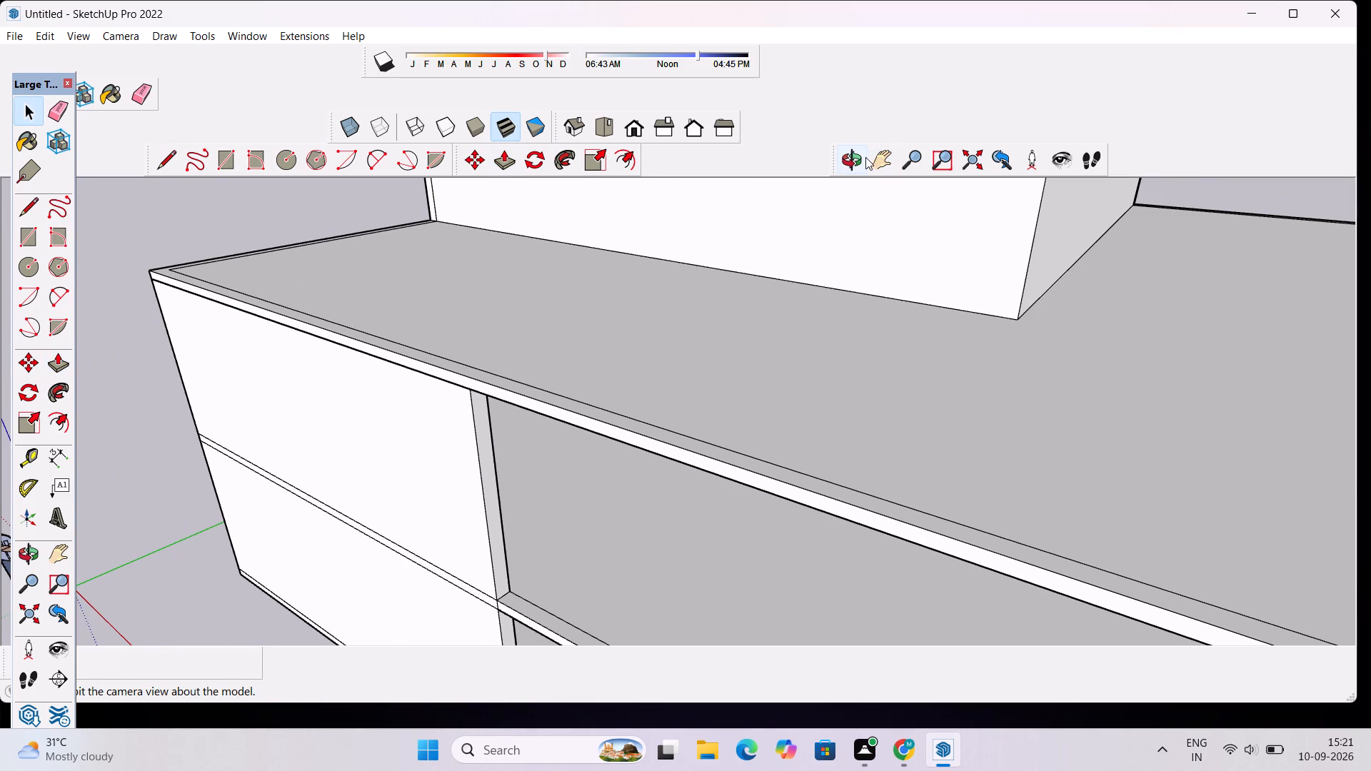
click(860, 158)
drag(520, 319, 582, 279)
scroll(612, 280, up, 3)
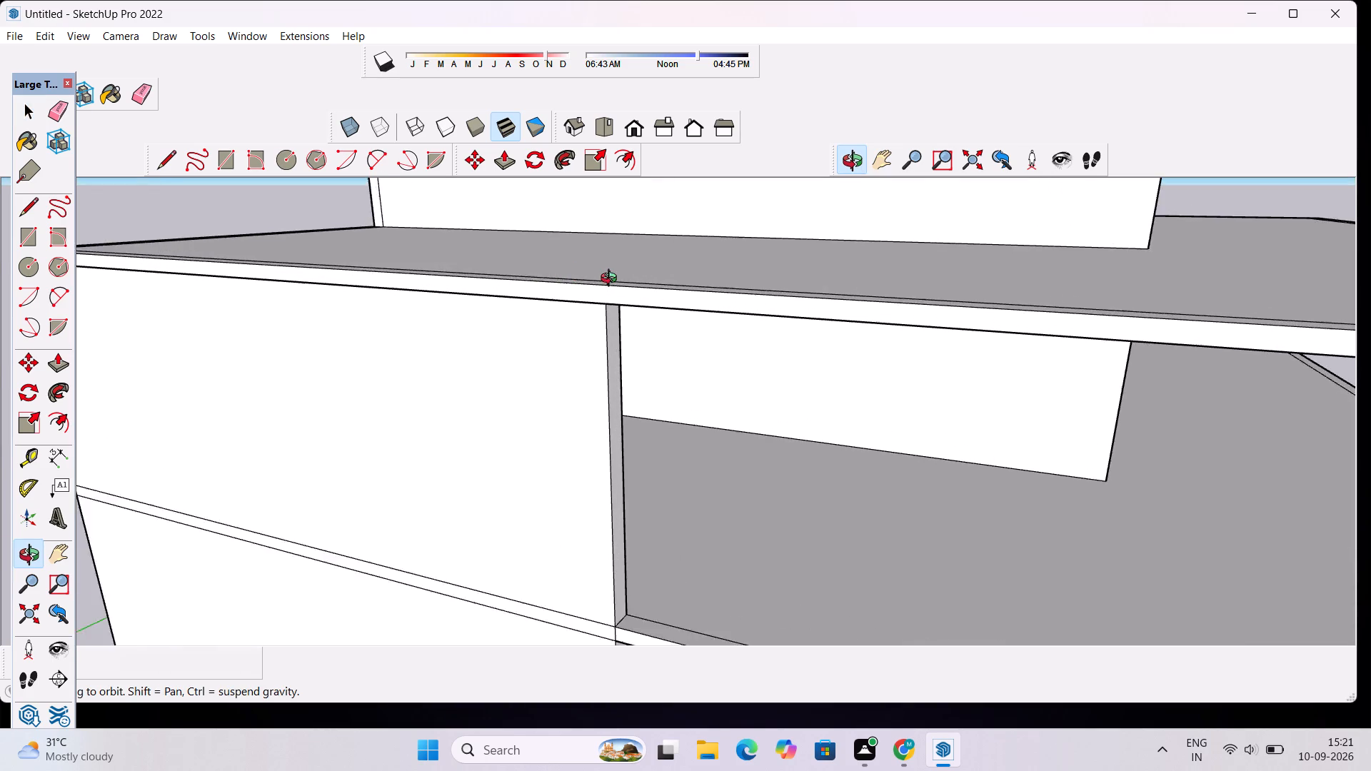
scroll(612, 280, up, 7)
scroll(613, 311, down, 2)
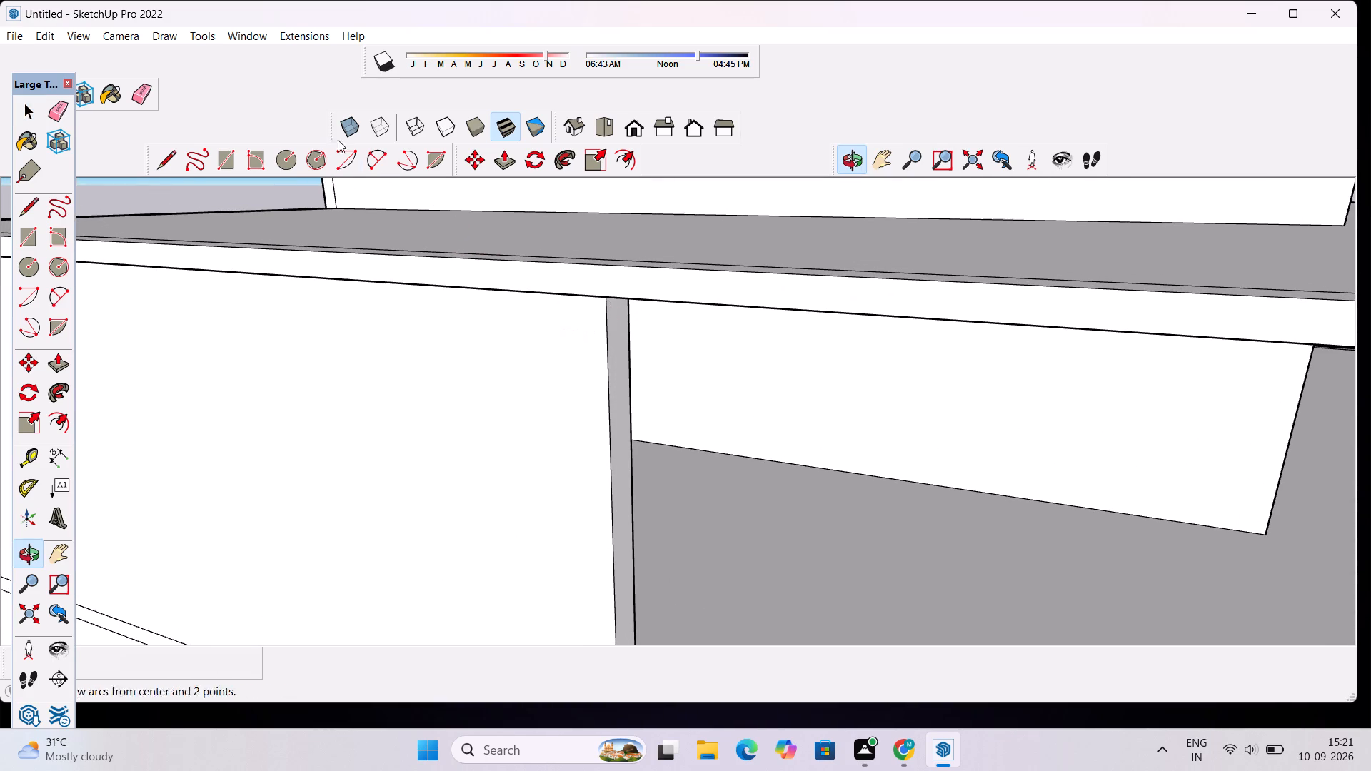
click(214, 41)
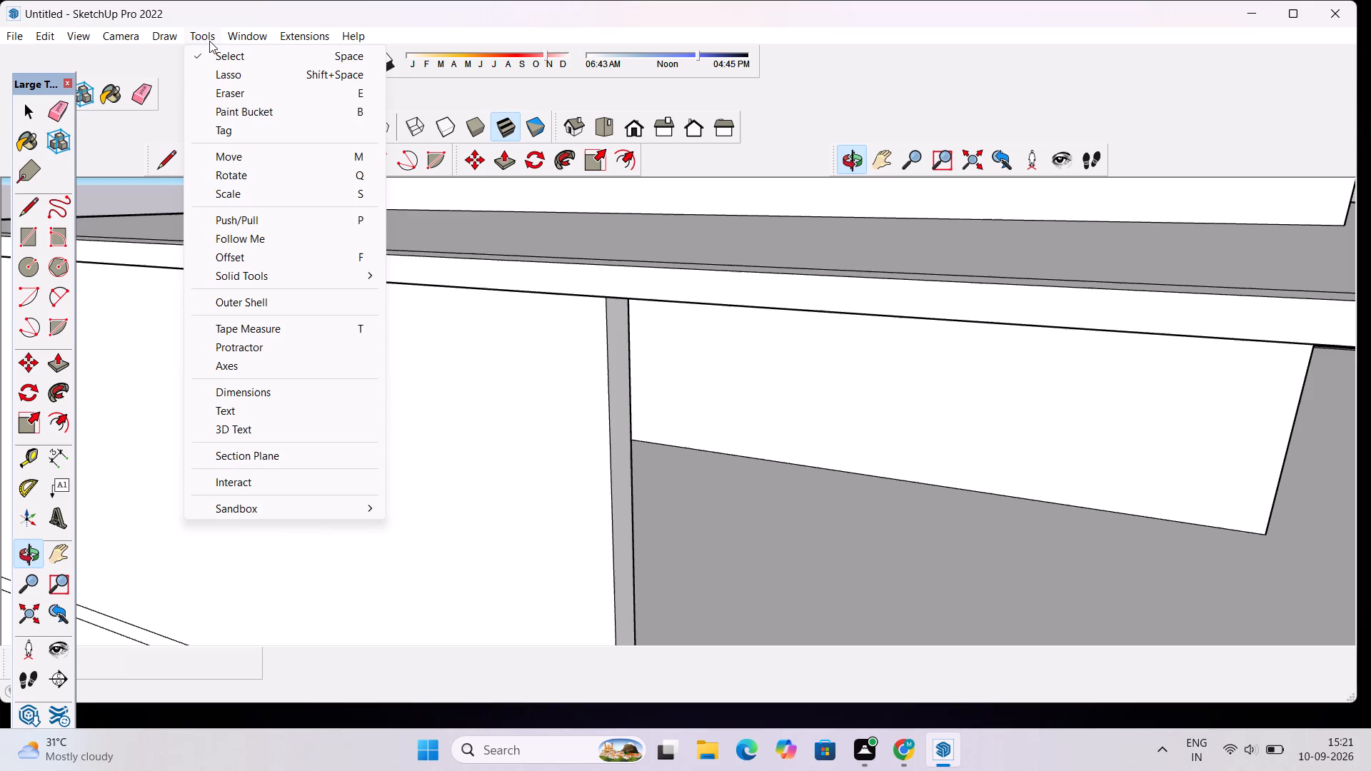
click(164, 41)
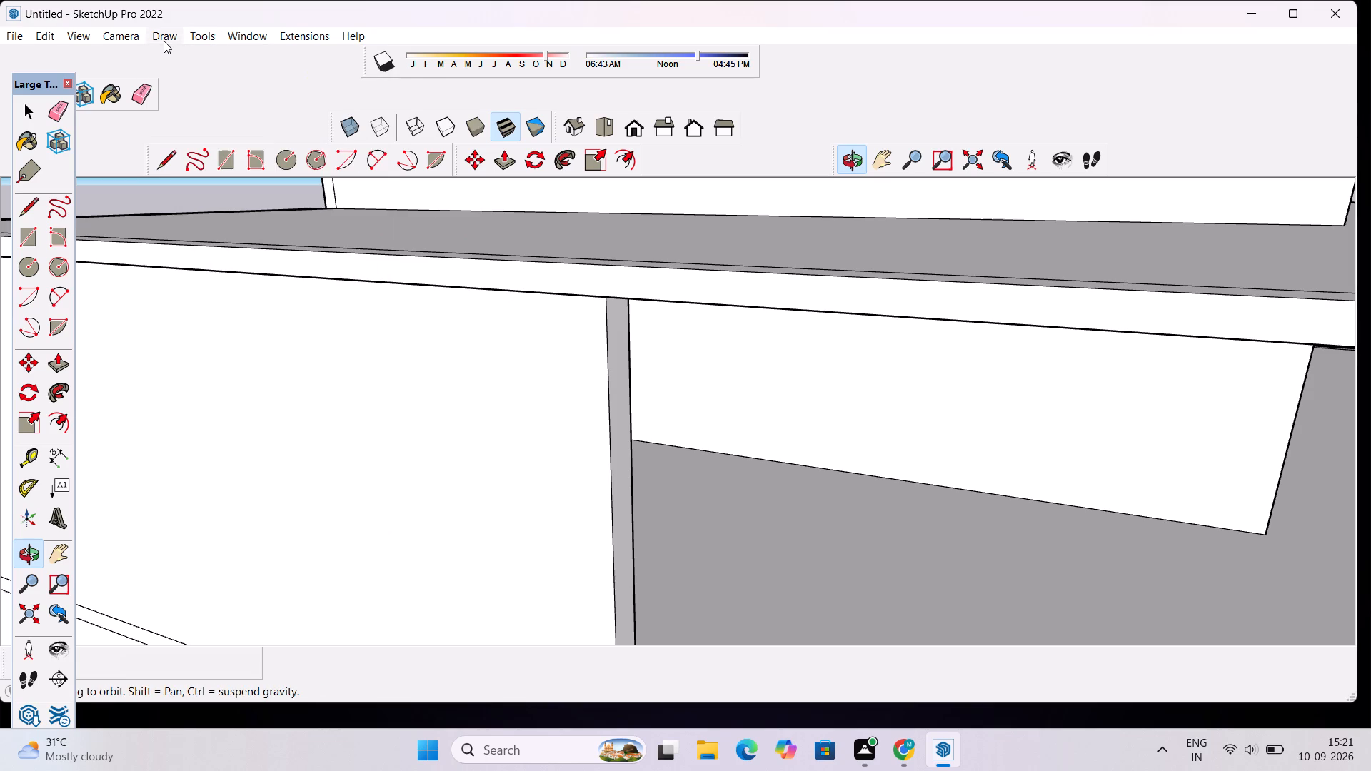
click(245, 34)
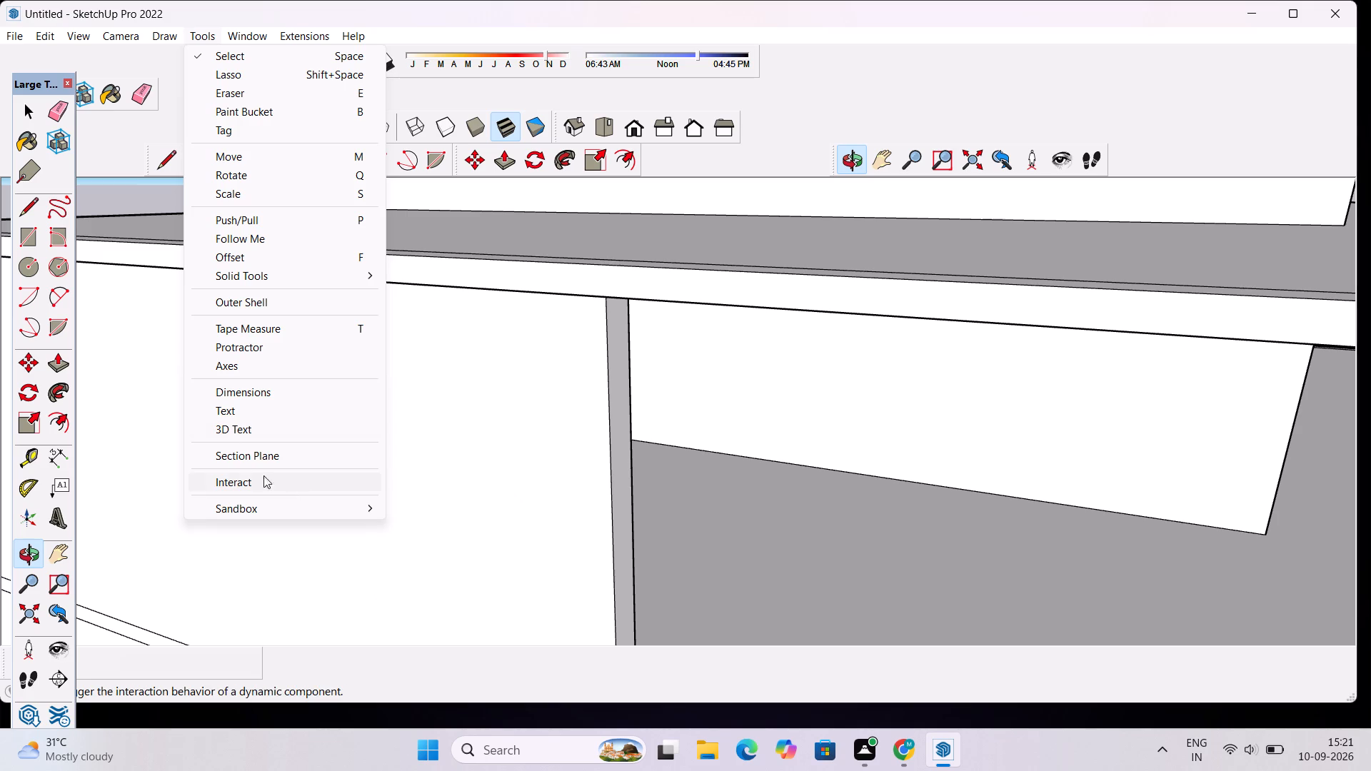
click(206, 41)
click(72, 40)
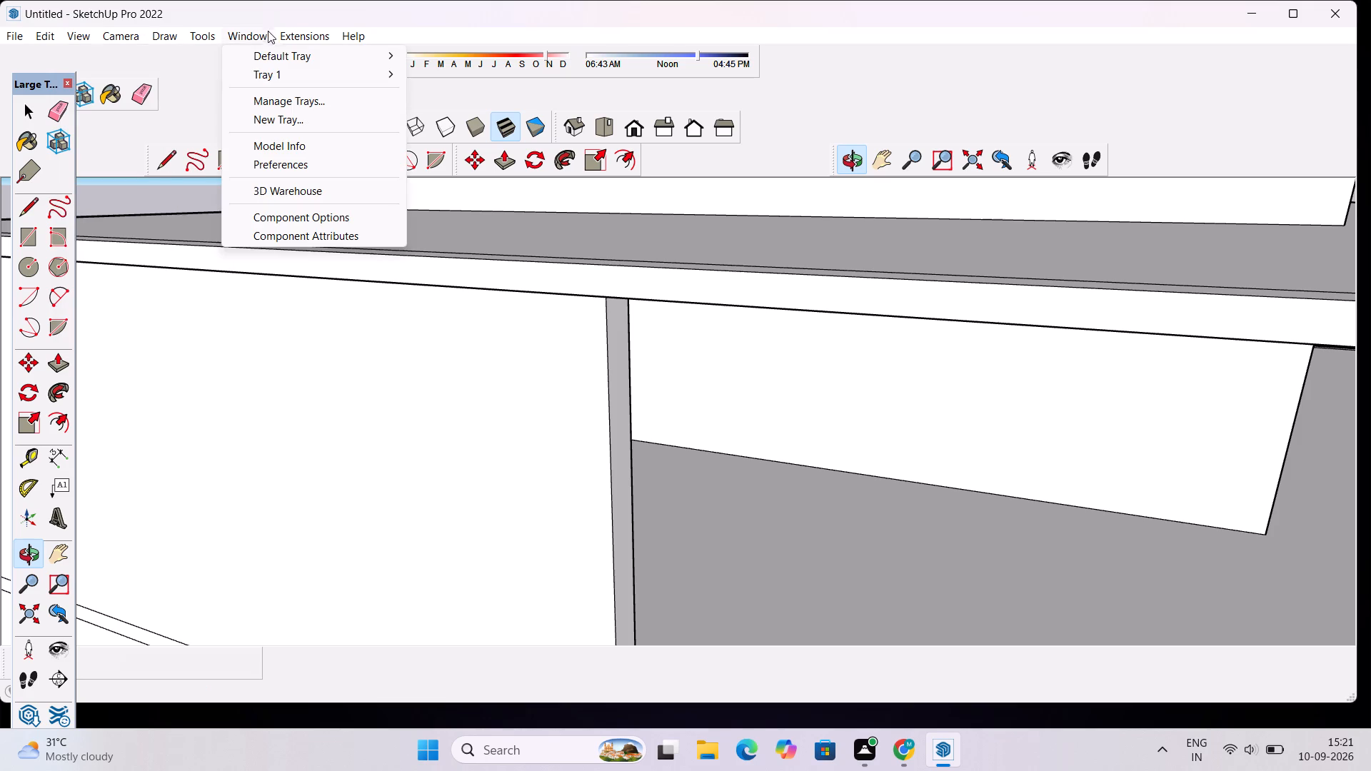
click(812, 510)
Draw a 6" line up the edge of the slab above, starting at the top corner of the first-floor wall's free end.
scroll(582, 393, down, 12)
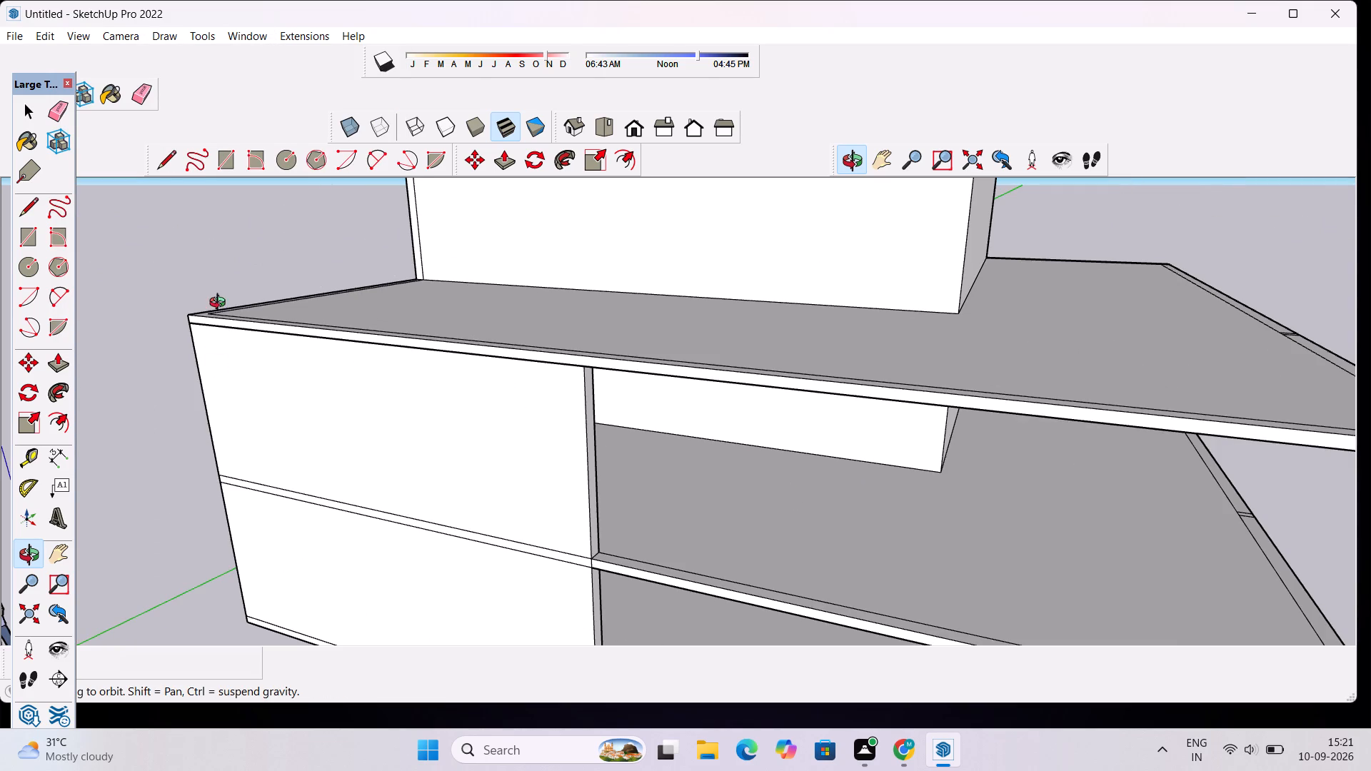
drag(221, 304, 313, 307)
scroll(738, 393, up, 4)
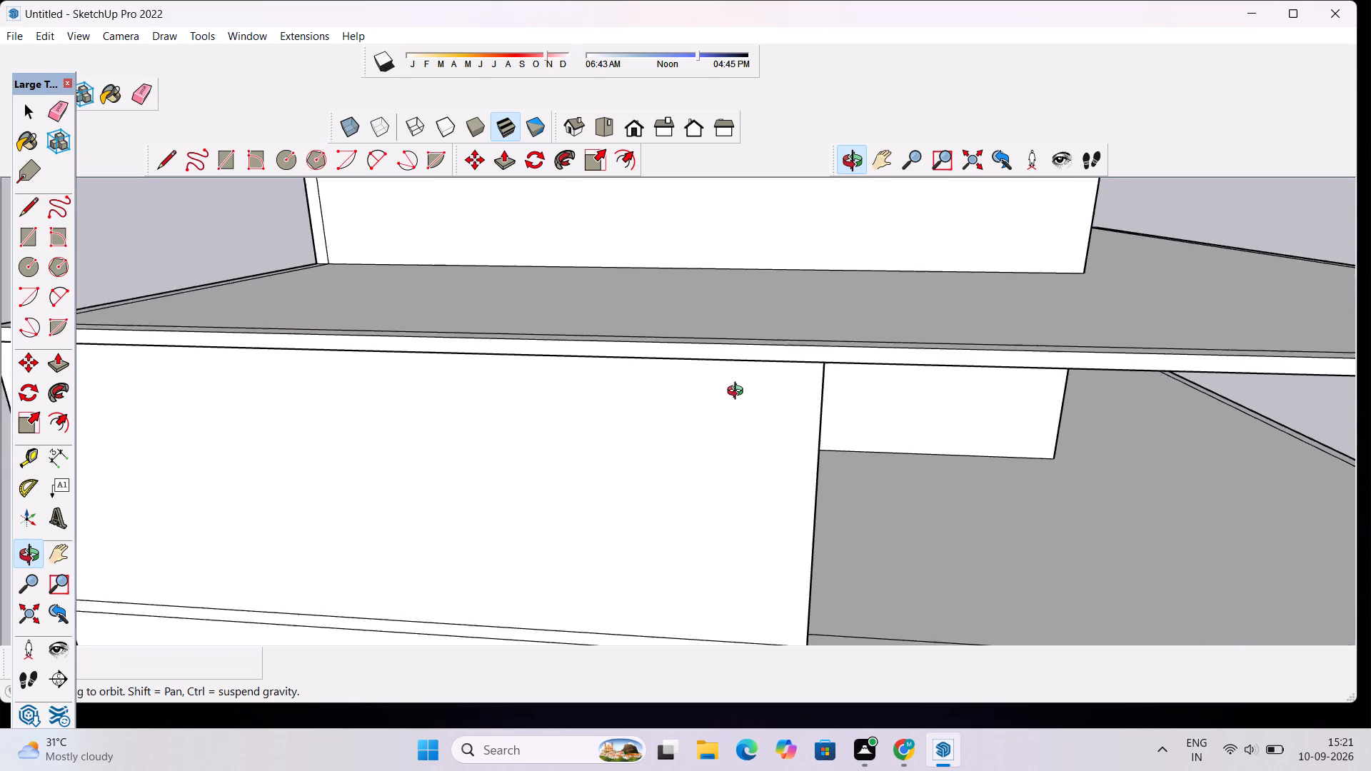
scroll(738, 393, up, 3)
drag(920, 373, 850, 370)
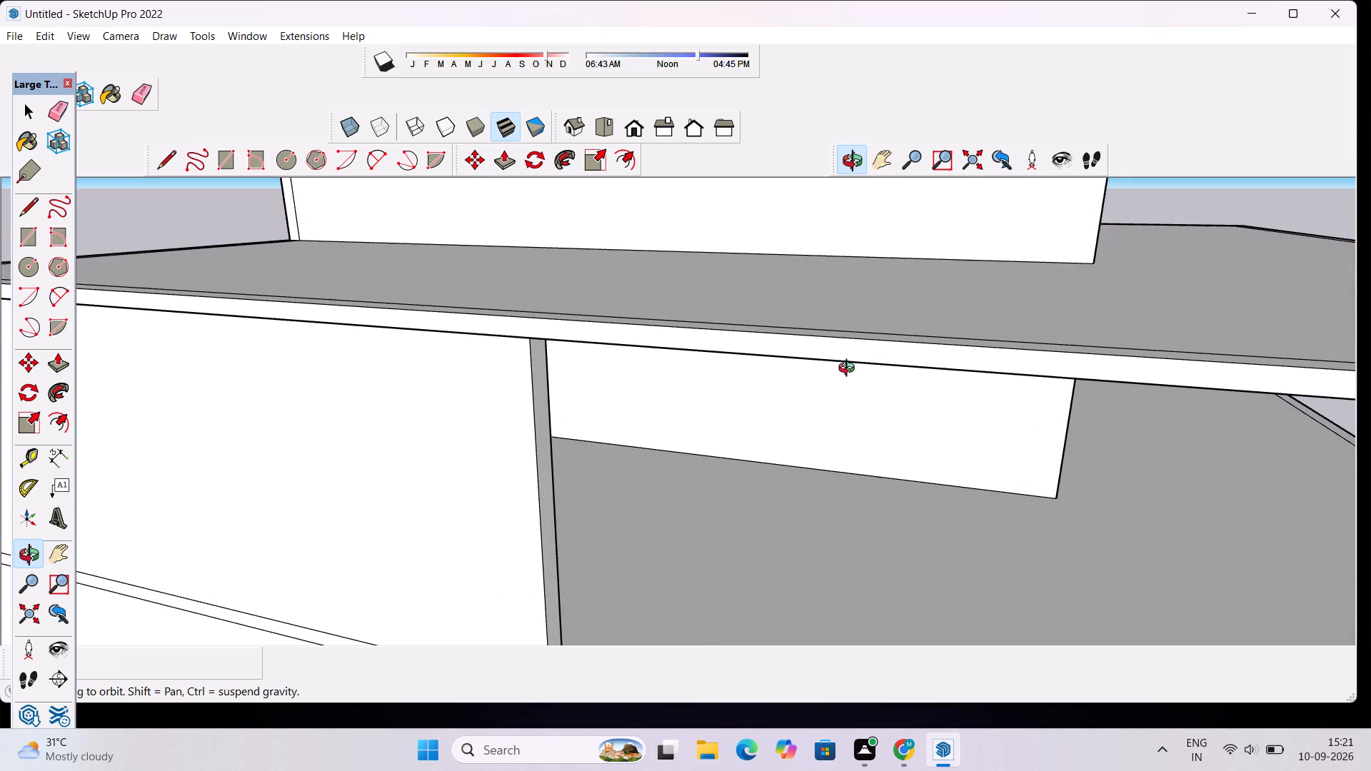
scroll(487, 342, up, 4)
key(l)
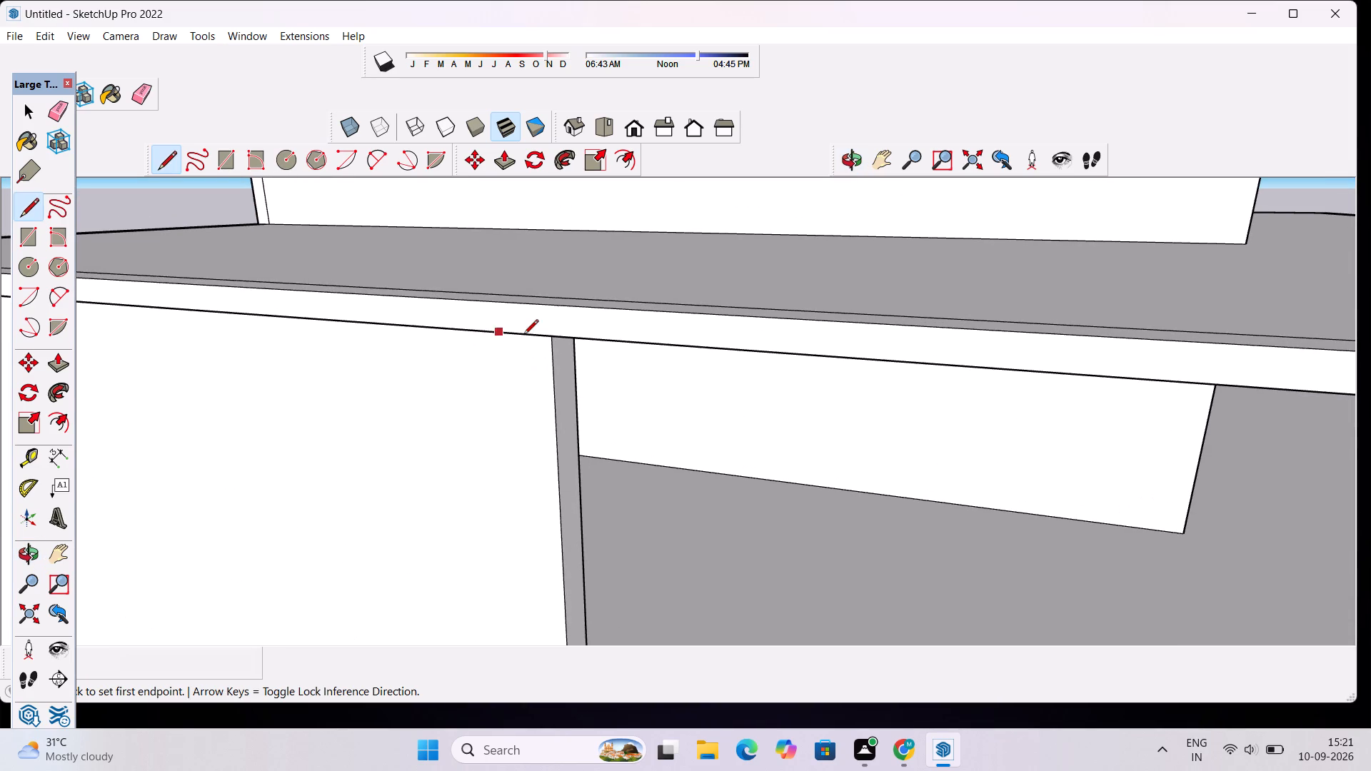
scroll(524, 336, up, 5)
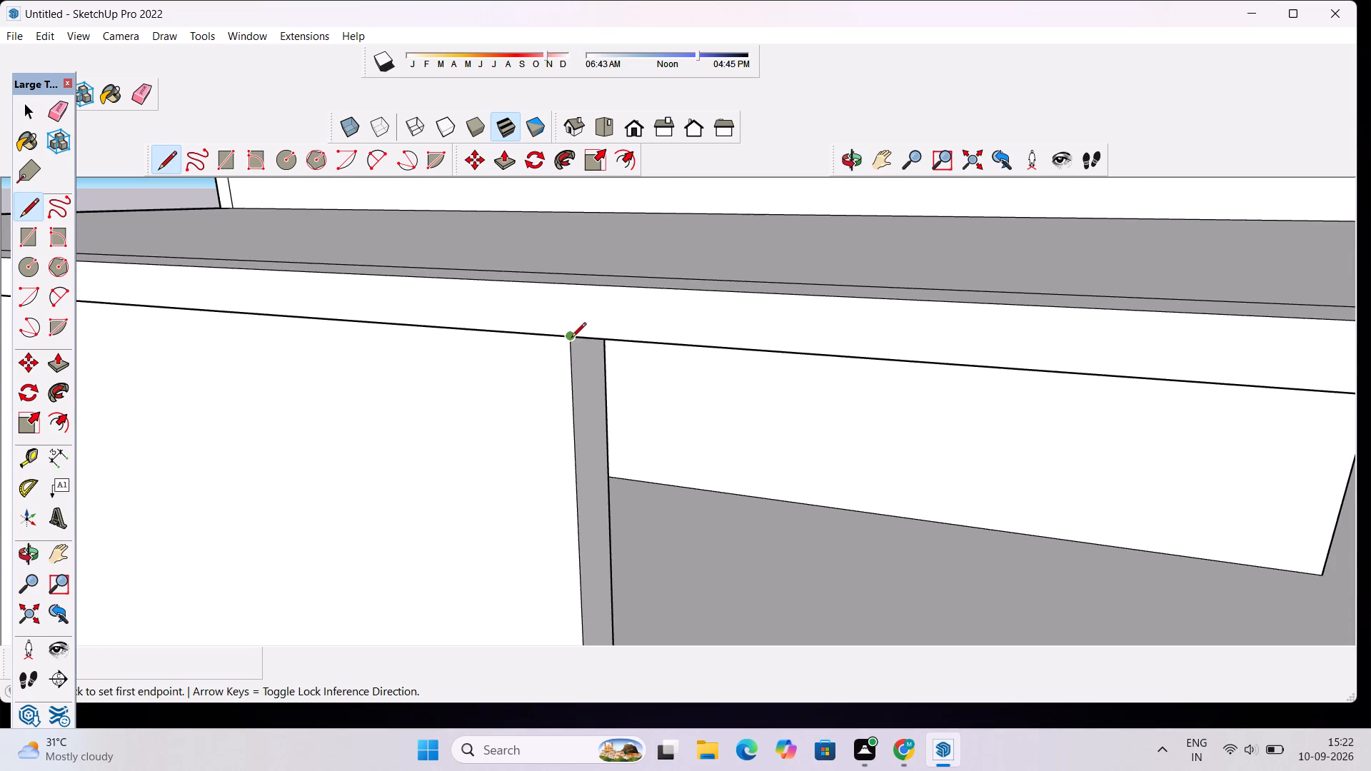
click(568, 338)
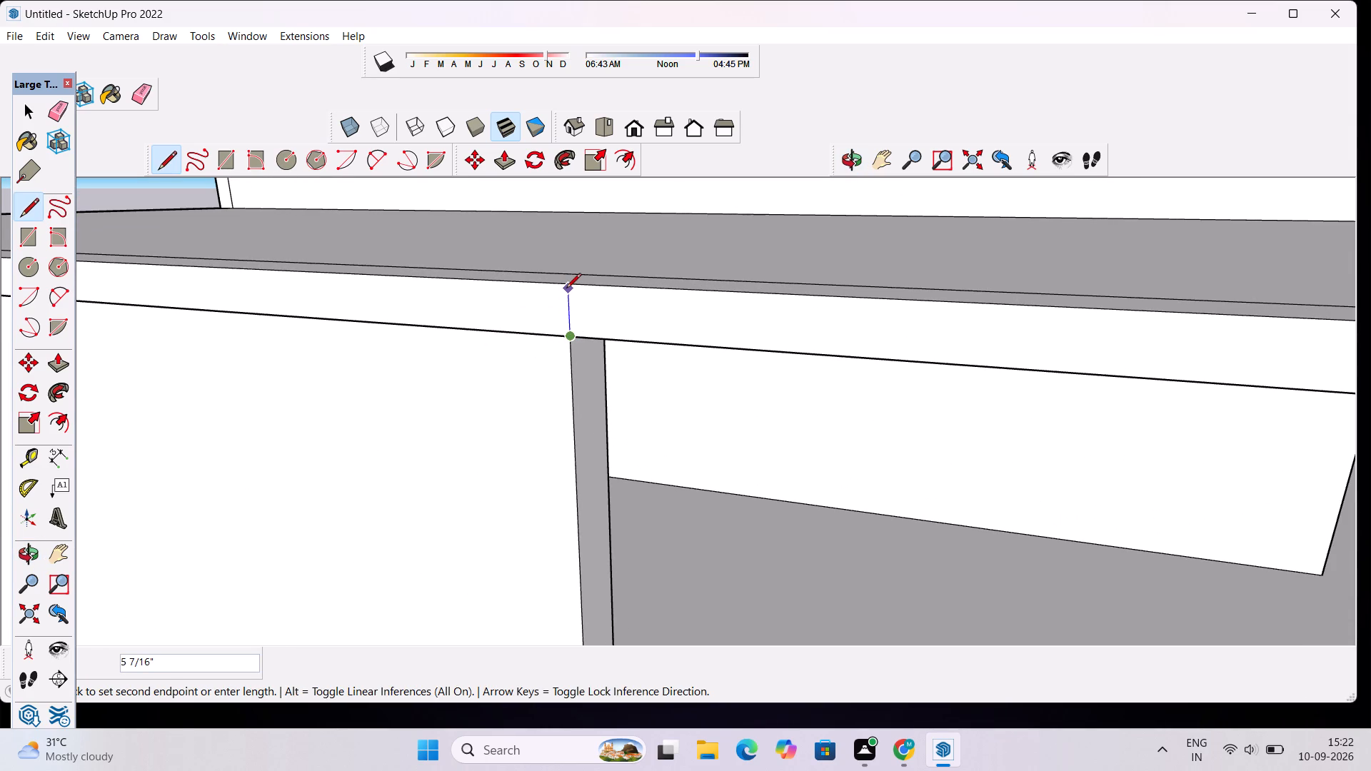
scroll(567, 286, up, 10)
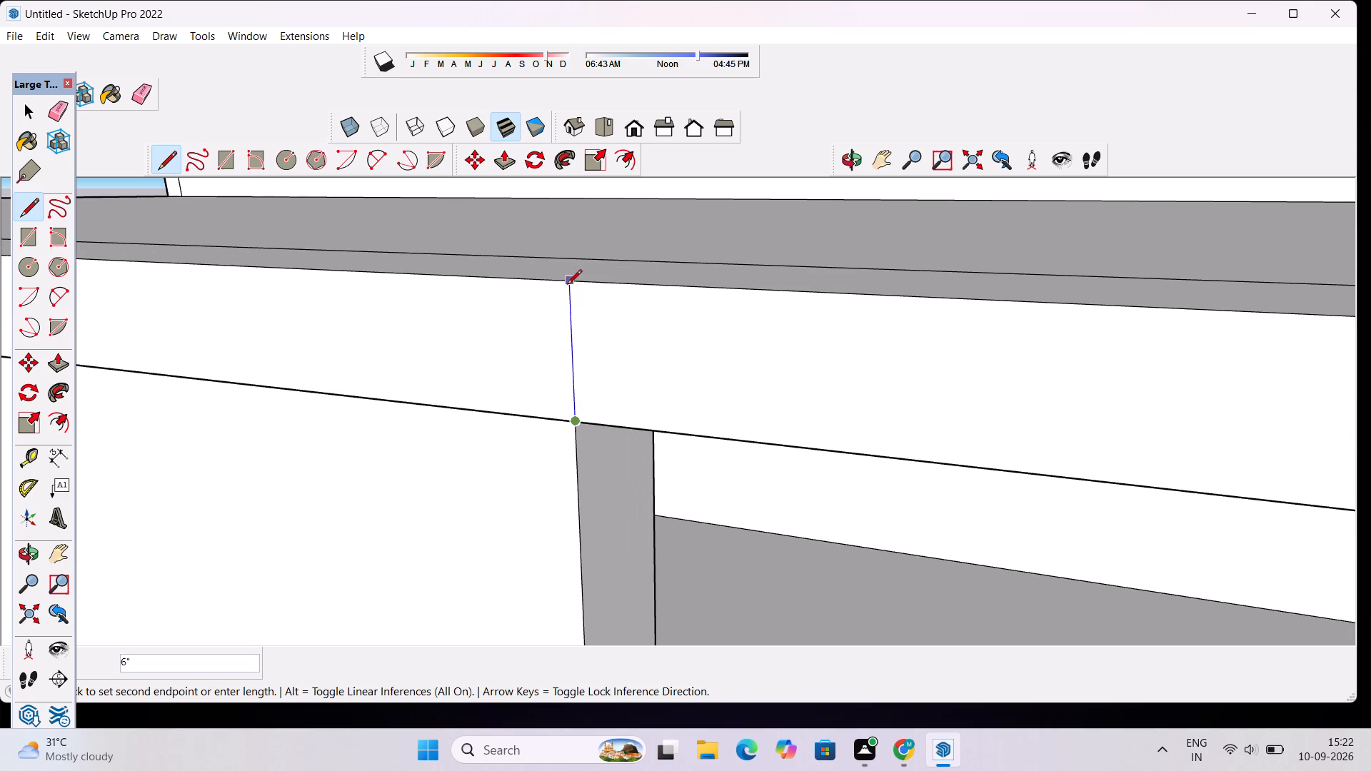
click(568, 283)
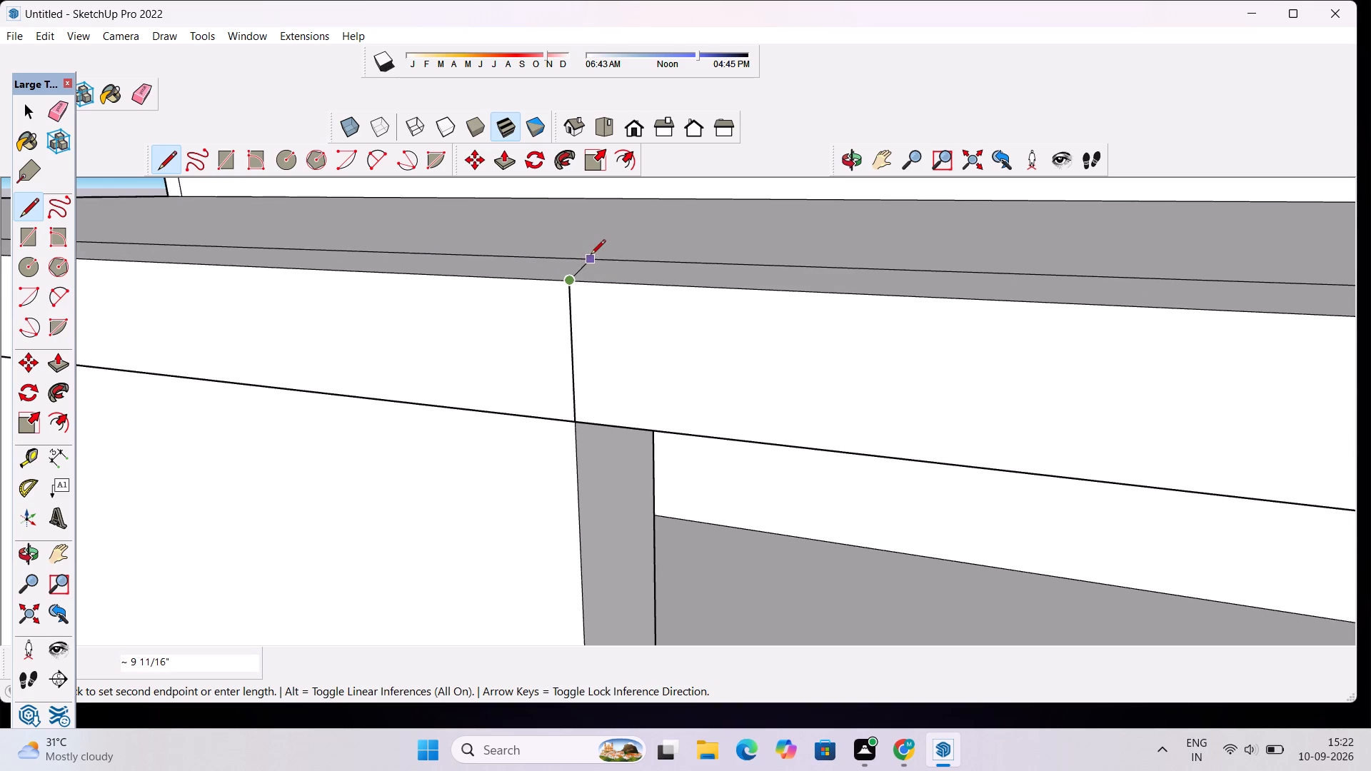
Continue the line 9" along the green axis across the slab's perimeter strip to its inner edge, dividing the strip.
scroll(566, 254, up, 9)
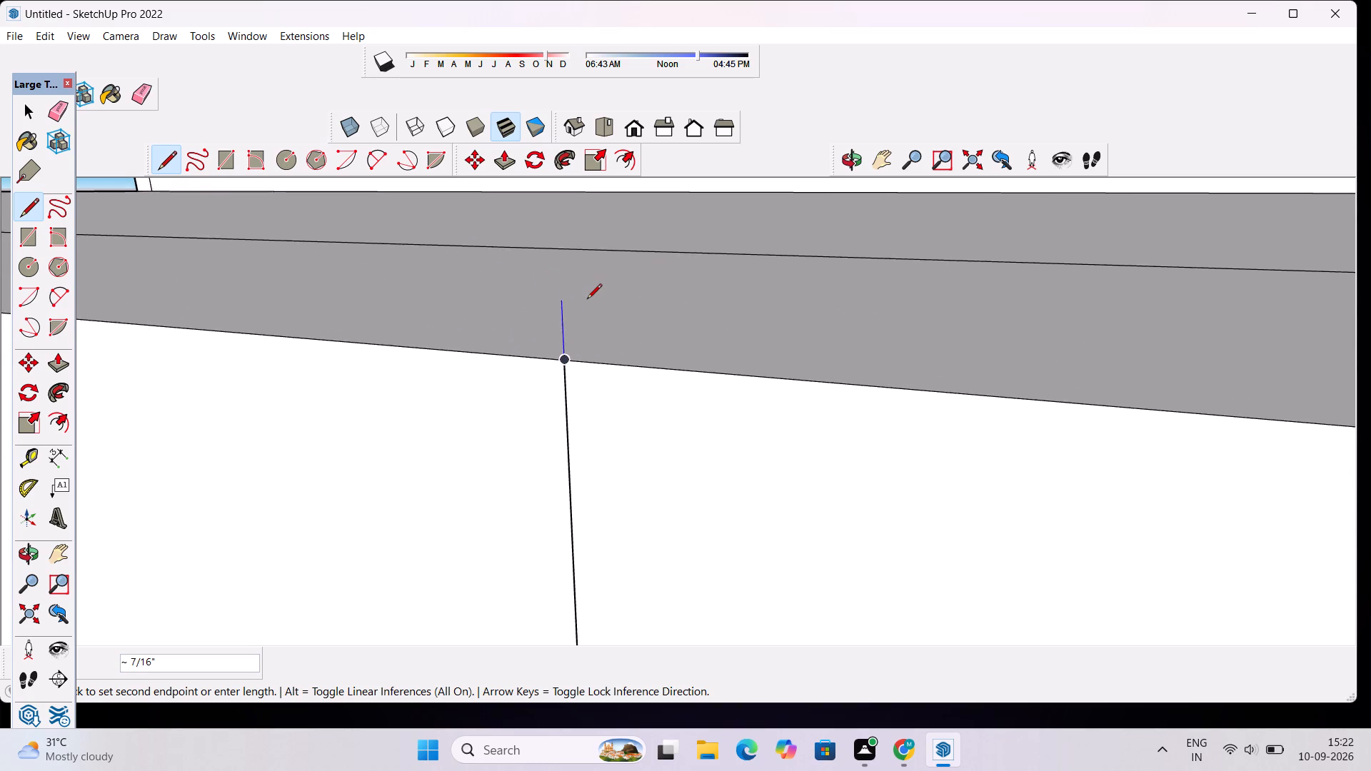
scroll(587, 300, up, 10)
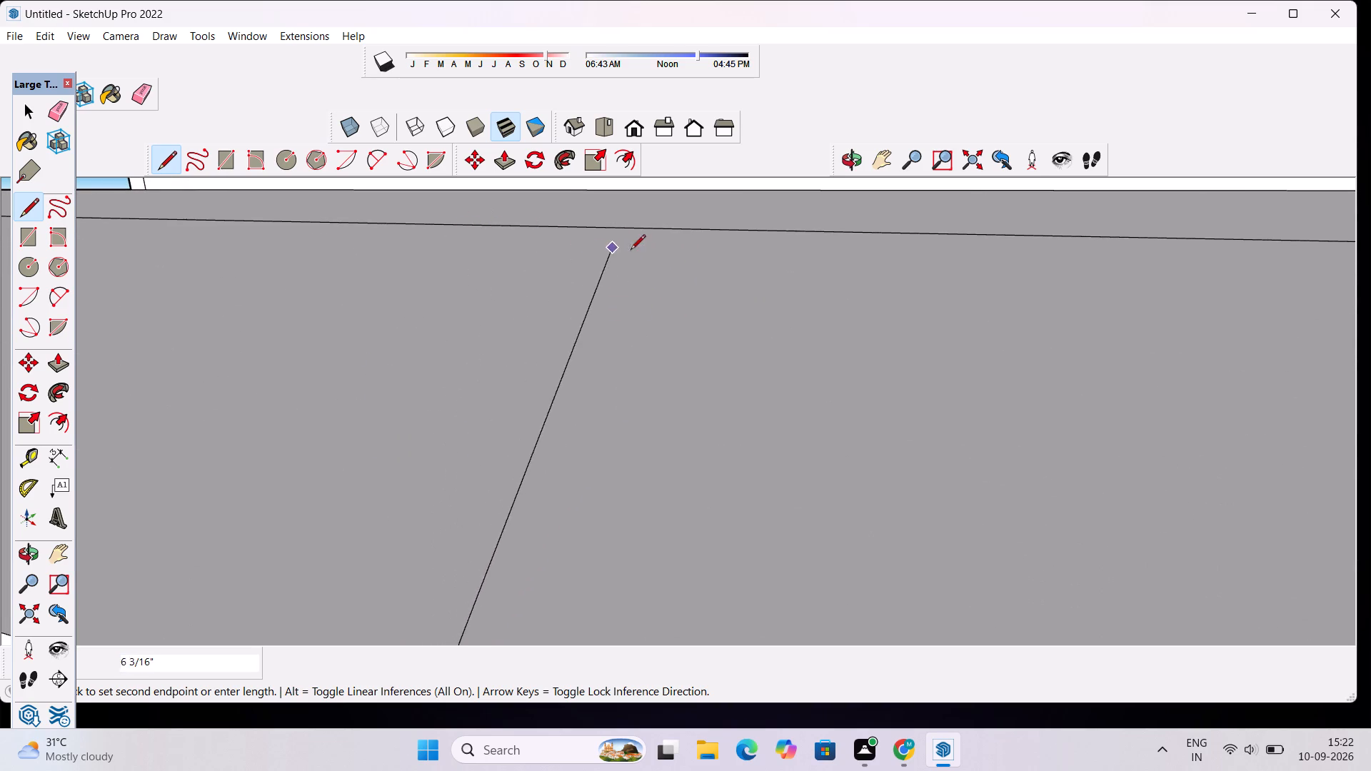
scroll(670, 260, down, 12)
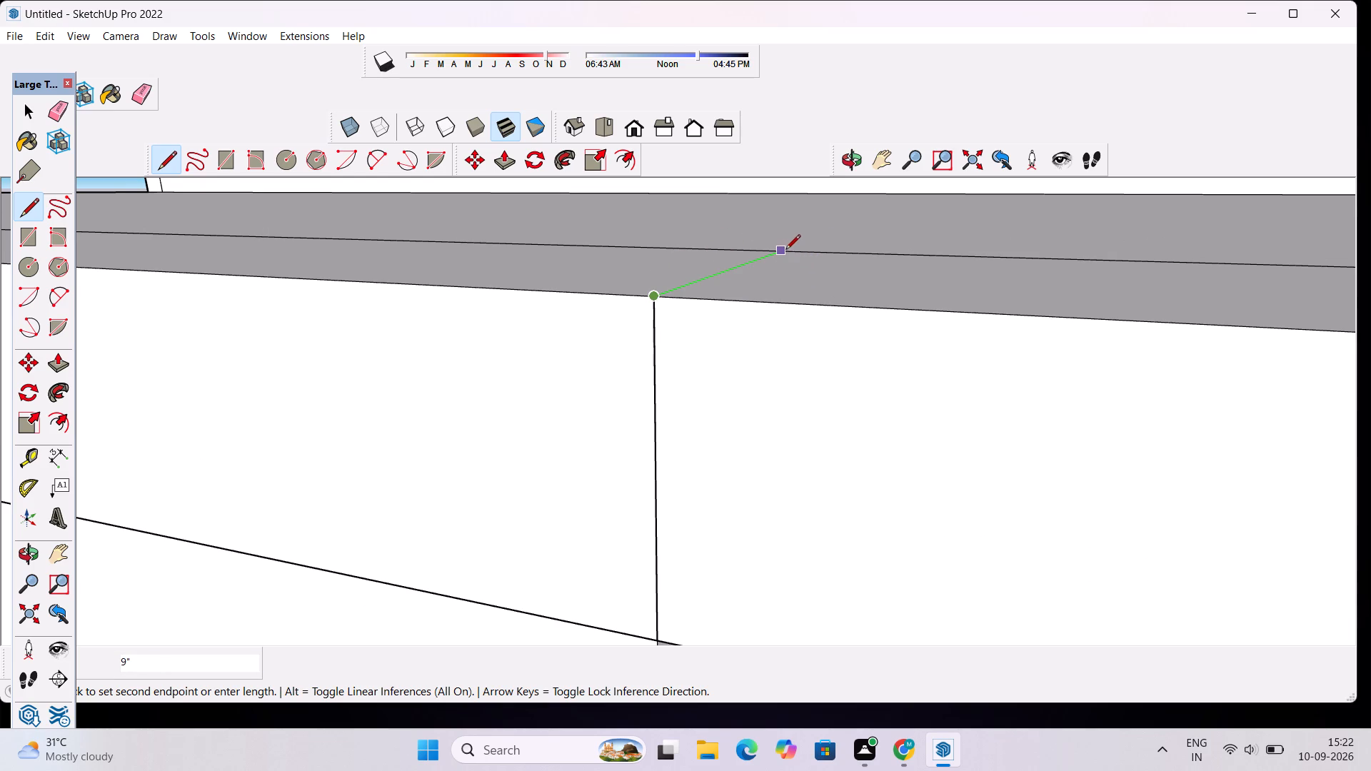
click(778, 251)
scroll(774, 272, down, 6)
scroll(701, 471, down, 7)
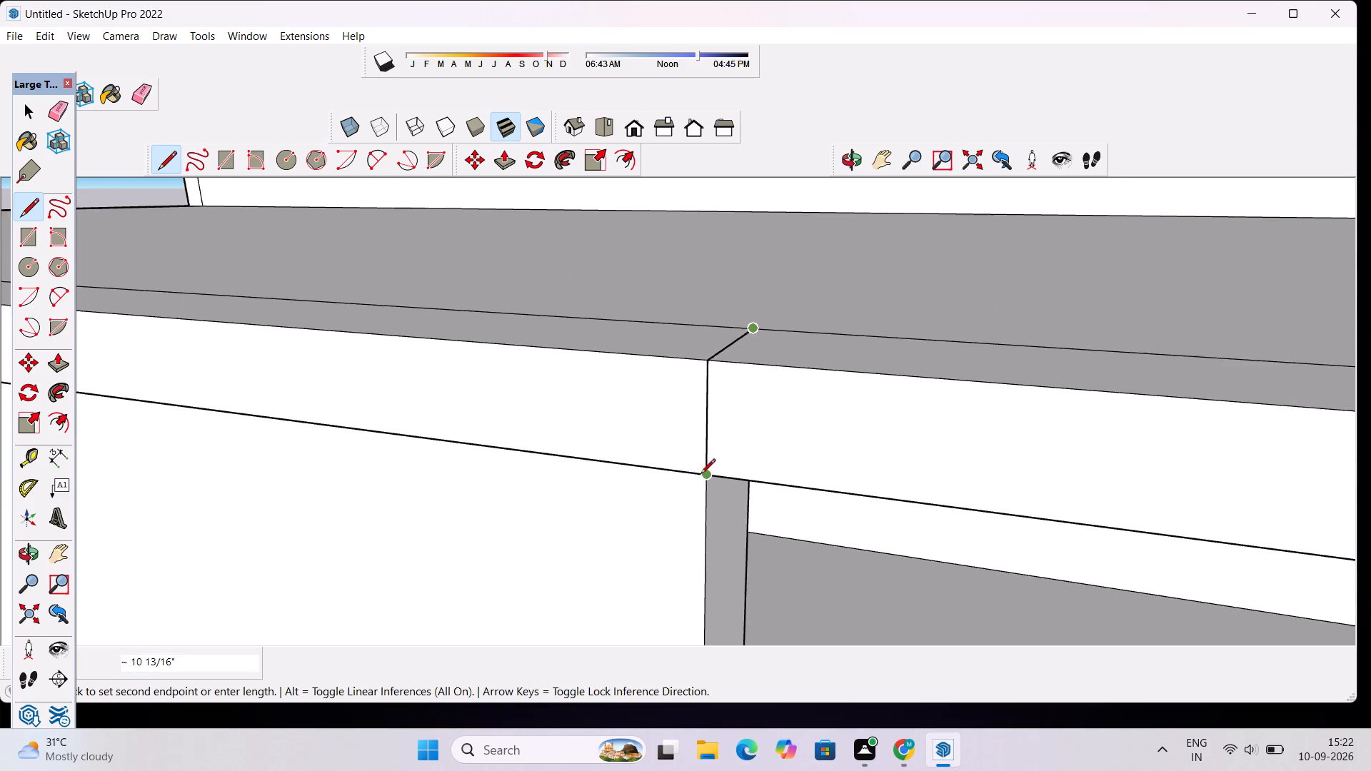
key(space)
Examine the divided perimeter strip on the slab above the first-floor wall, including its corner and the slab overhead.
scroll(740, 376, down, 7)
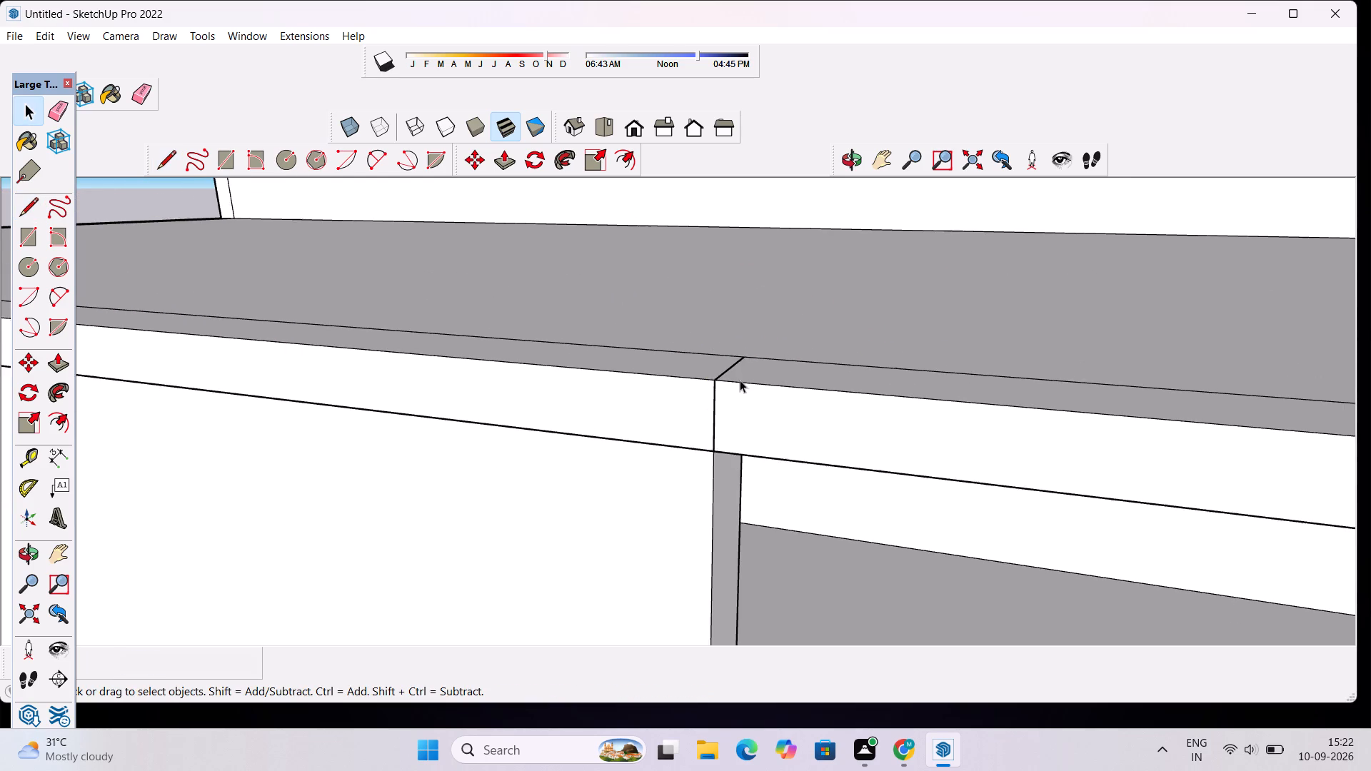
scroll(740, 380, down, 8)
scroll(592, 382, down, 4)
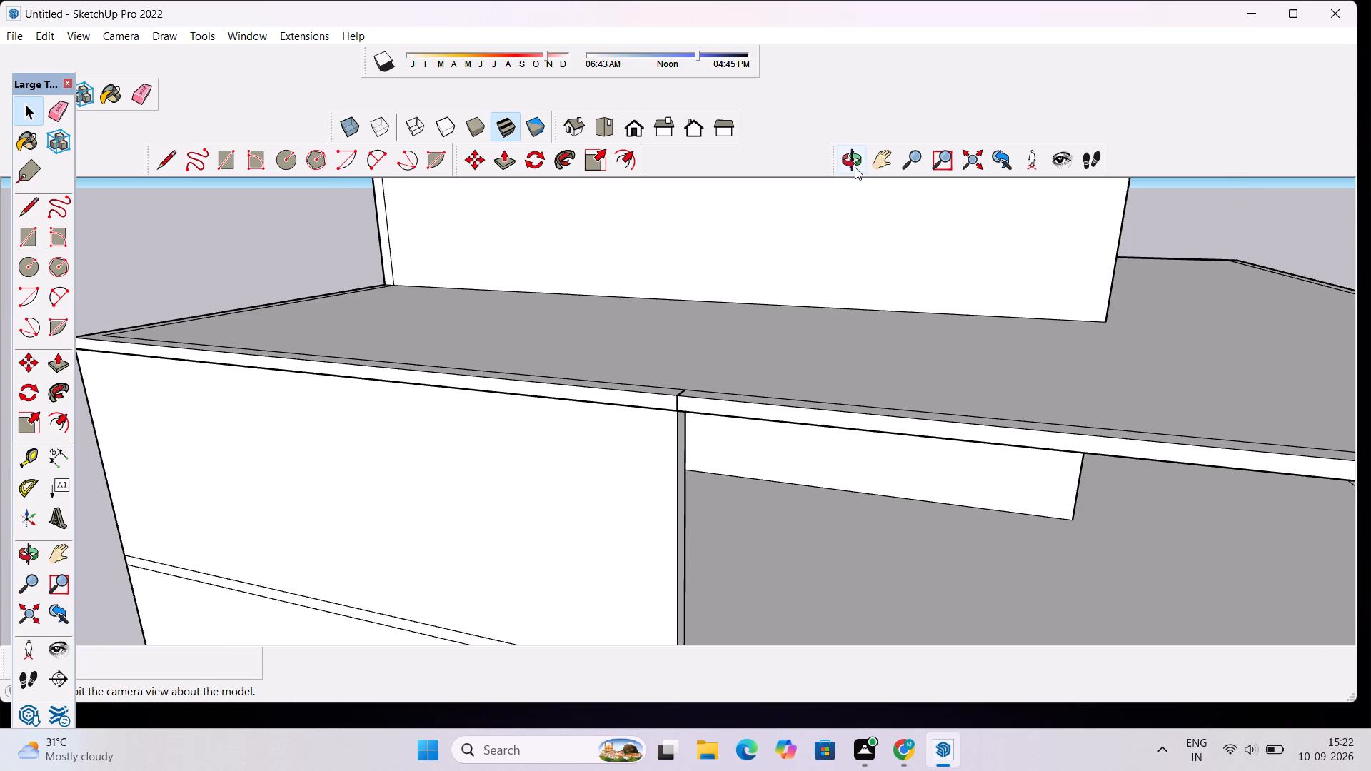
click(853, 167)
drag(926, 358, 628, 461)
drag(551, 442, 720, 390)
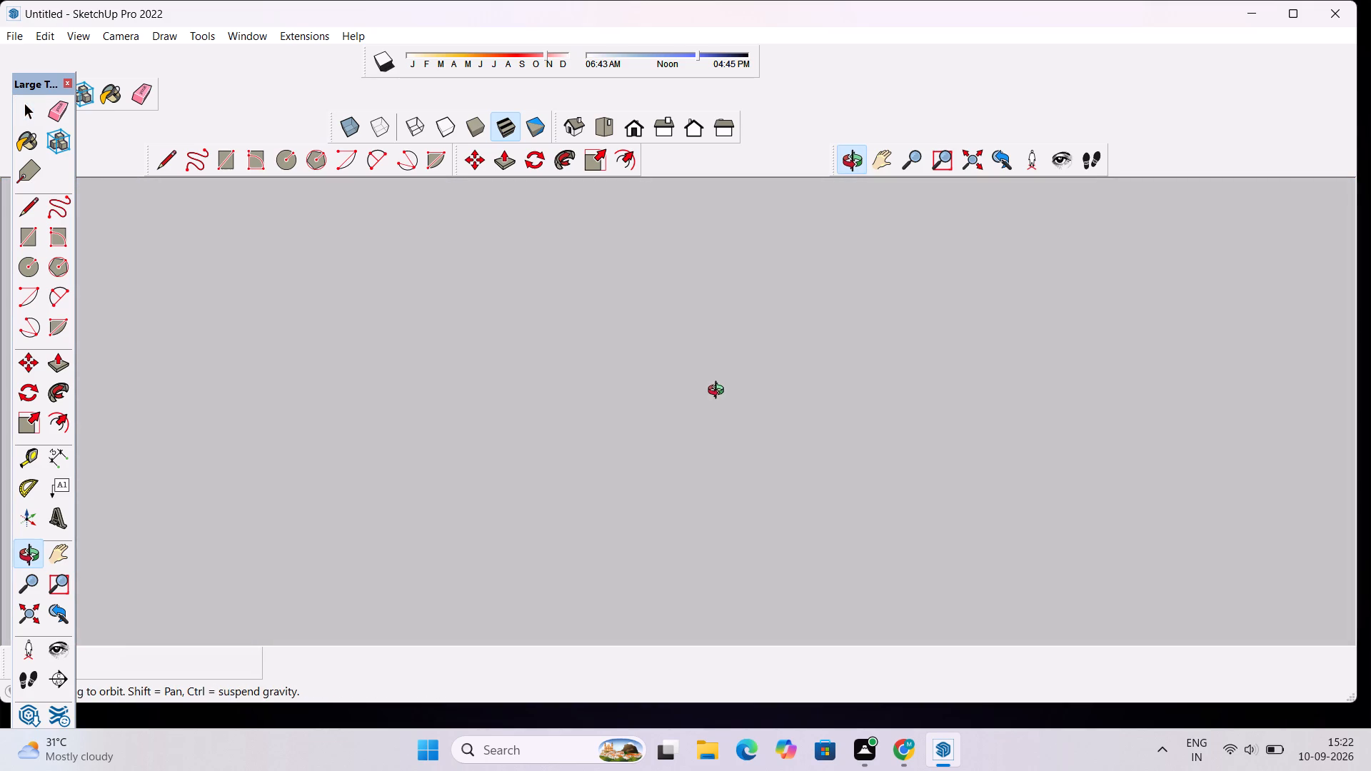
scroll(743, 384, down, 10)
scroll(427, 530, up, 14)
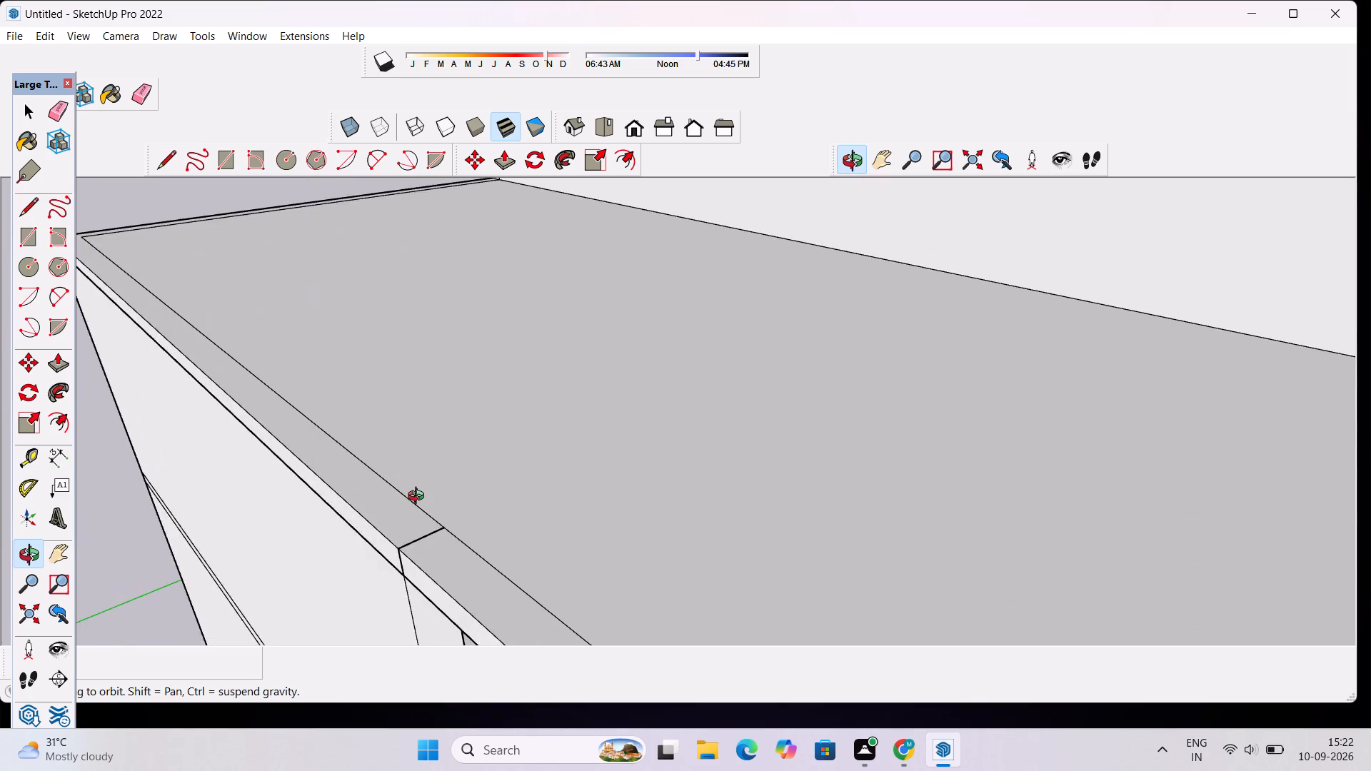
scroll(419, 498, up, 5)
scroll(421, 499, down, 14)
click(854, 161)
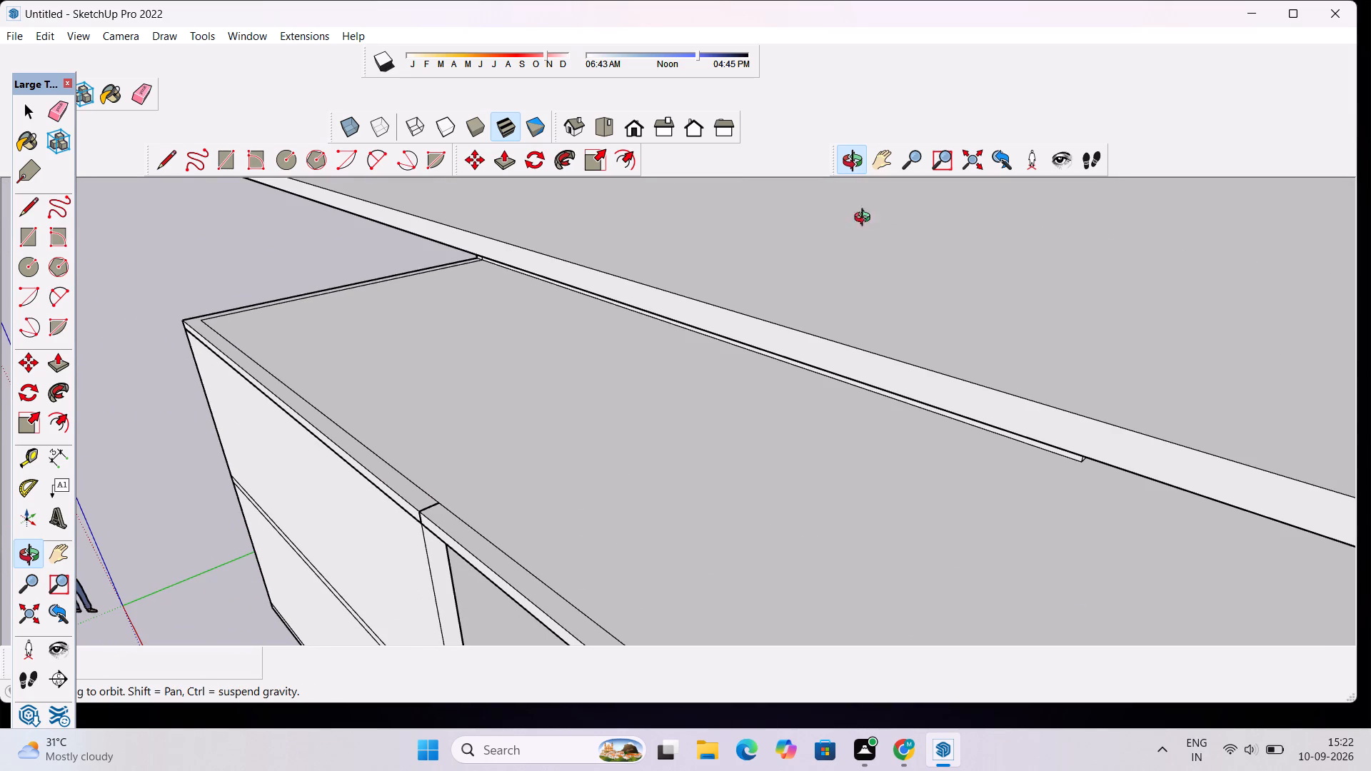
click(849, 166)
key(space)
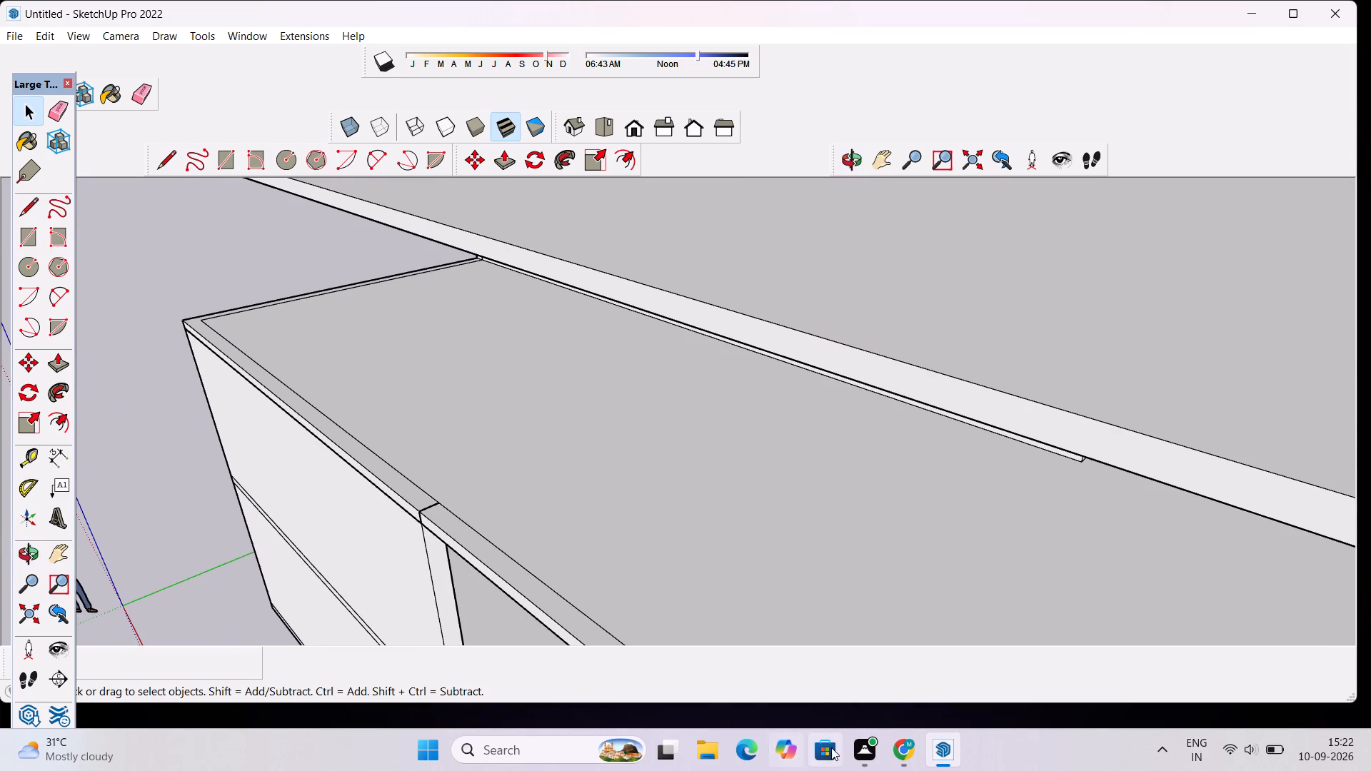
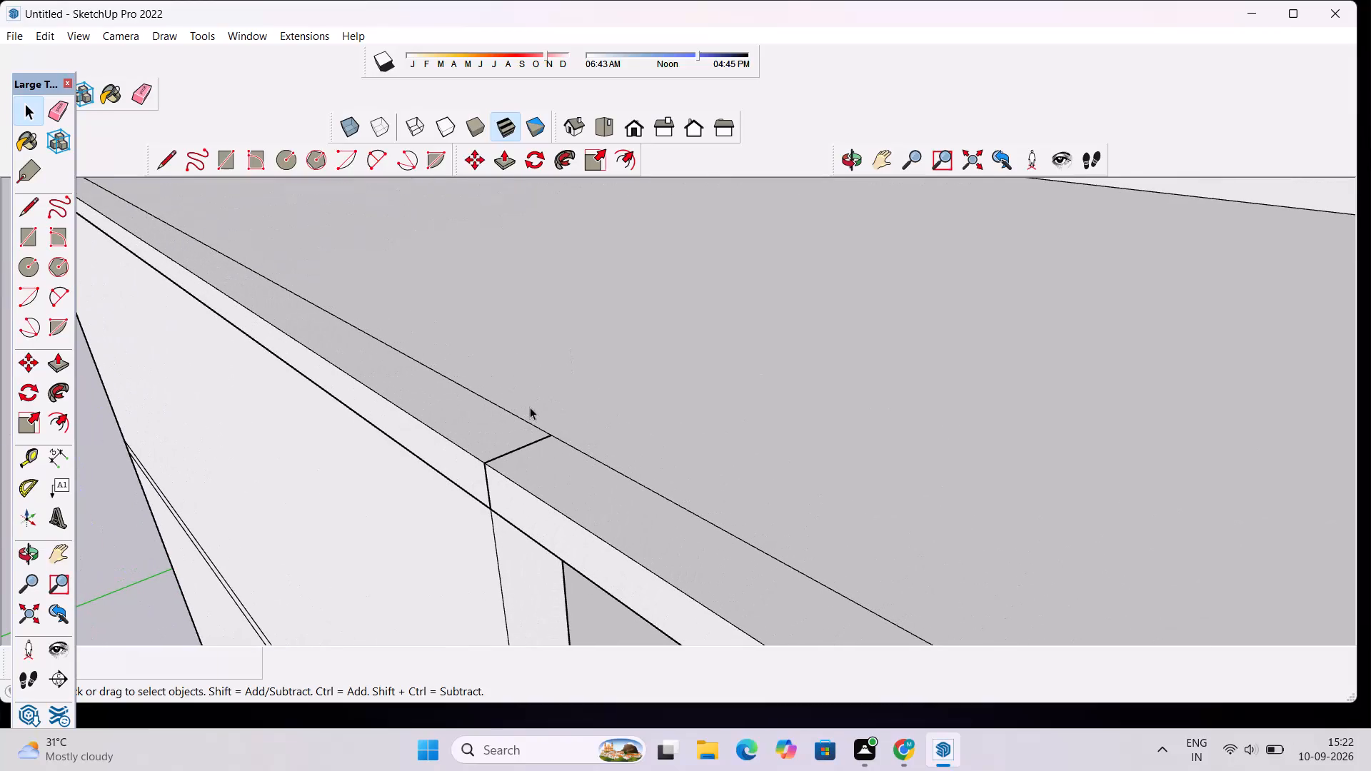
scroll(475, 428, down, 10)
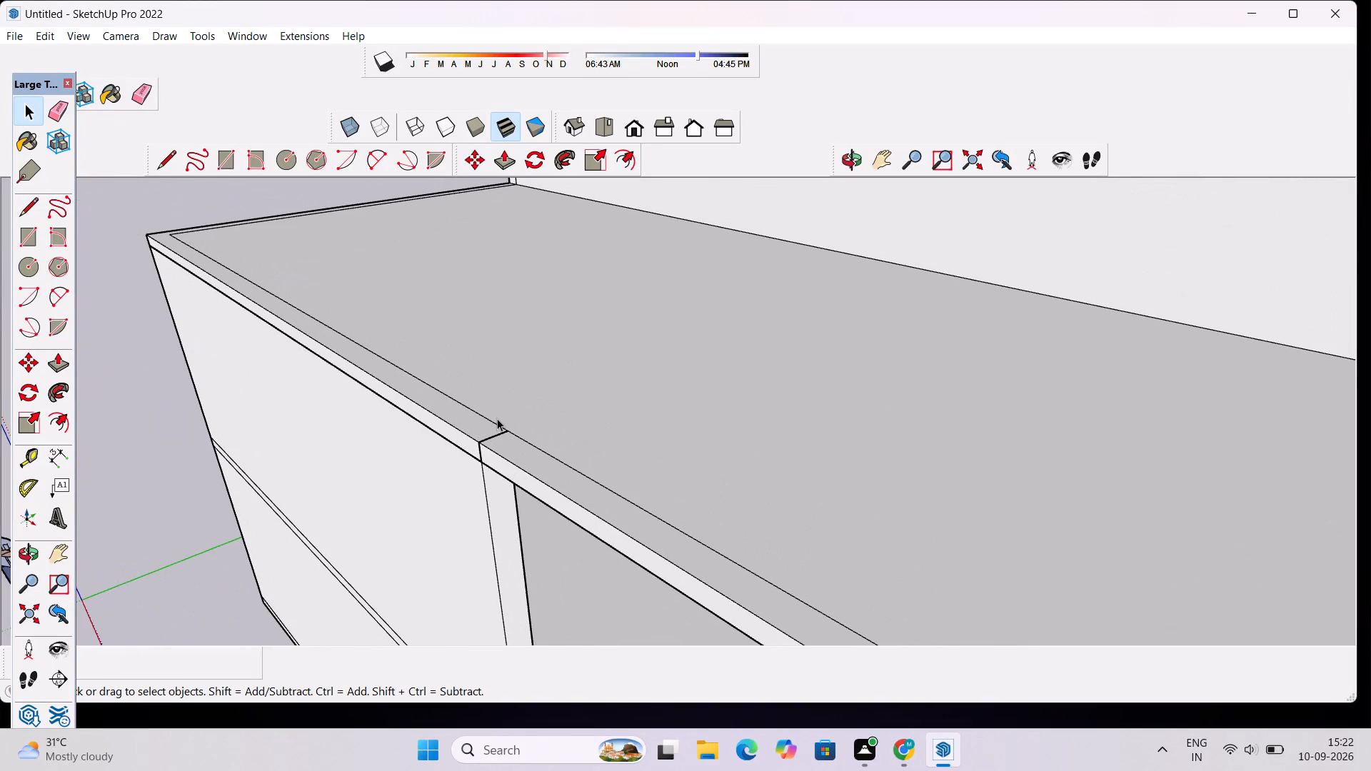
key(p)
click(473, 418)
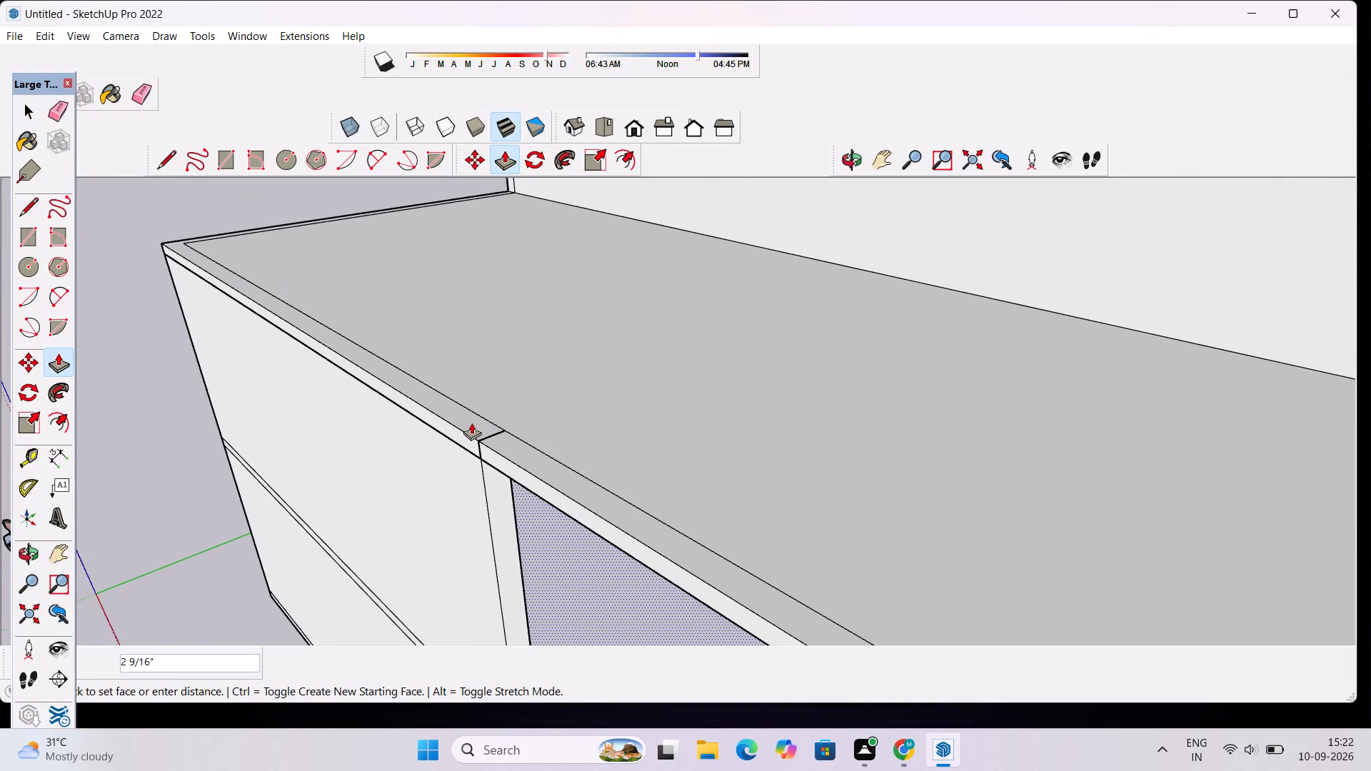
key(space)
Explode the group containing the second-floor slab with the divided perimeter strip.
click(471, 423)
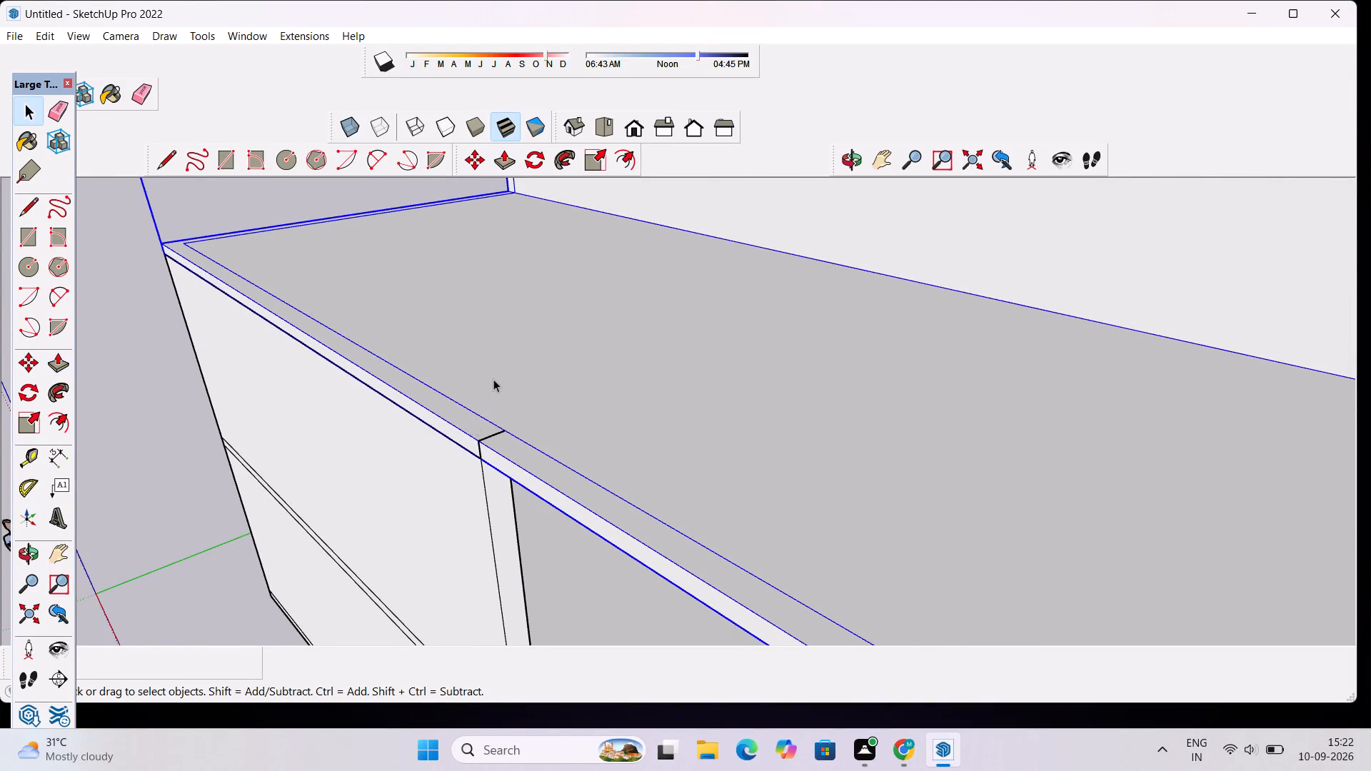
scroll(493, 379, down, 15)
right_click(495, 378)
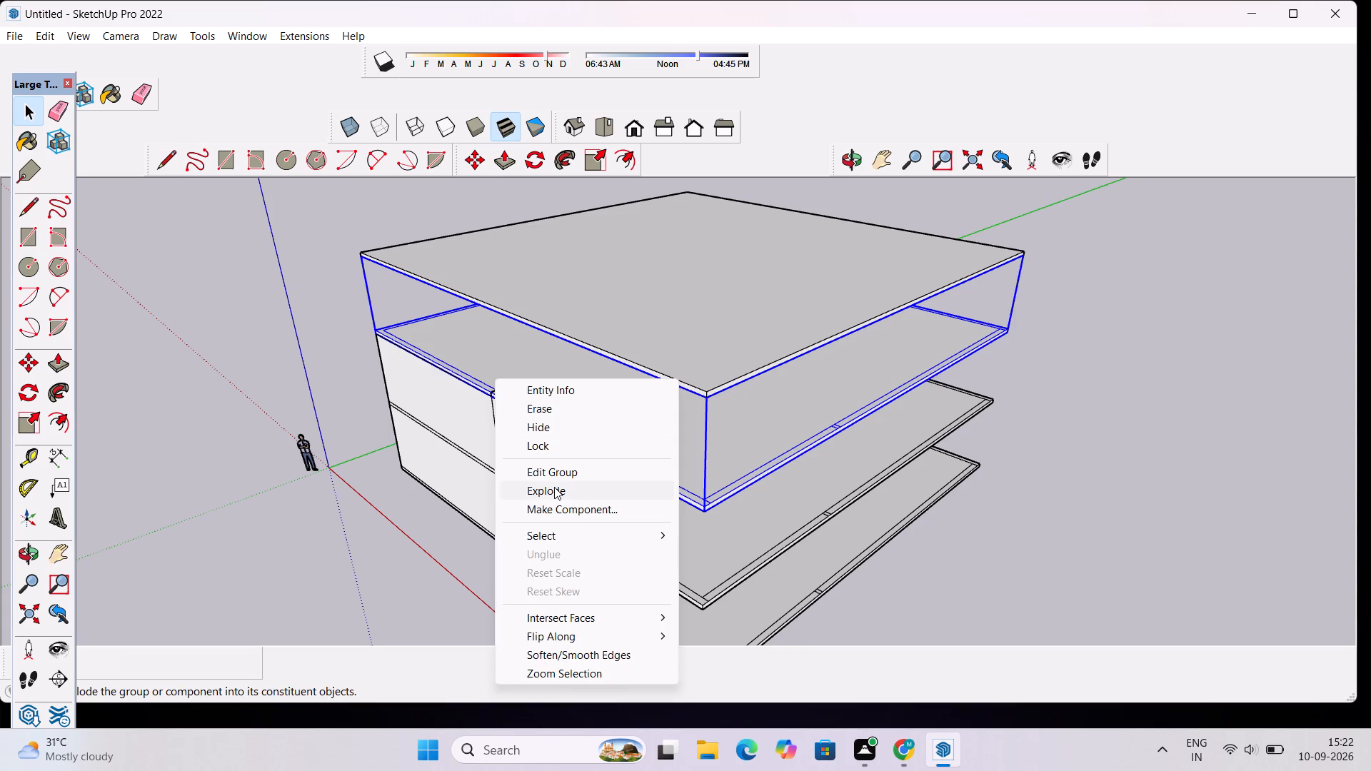
click(554, 487)
scroll(603, 453, down, 6)
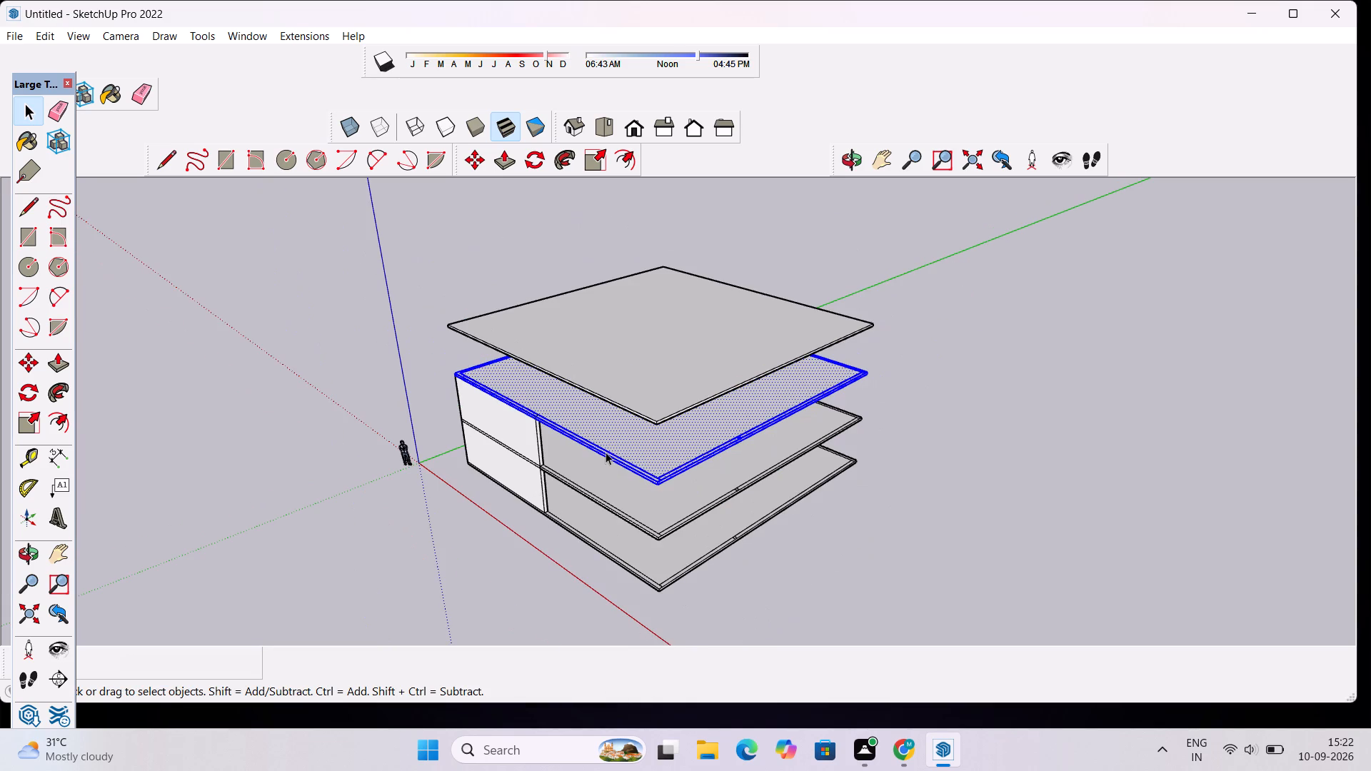
Move the uppermost roof slab about 93' 6" aside, clear of the building.
click(622, 393)
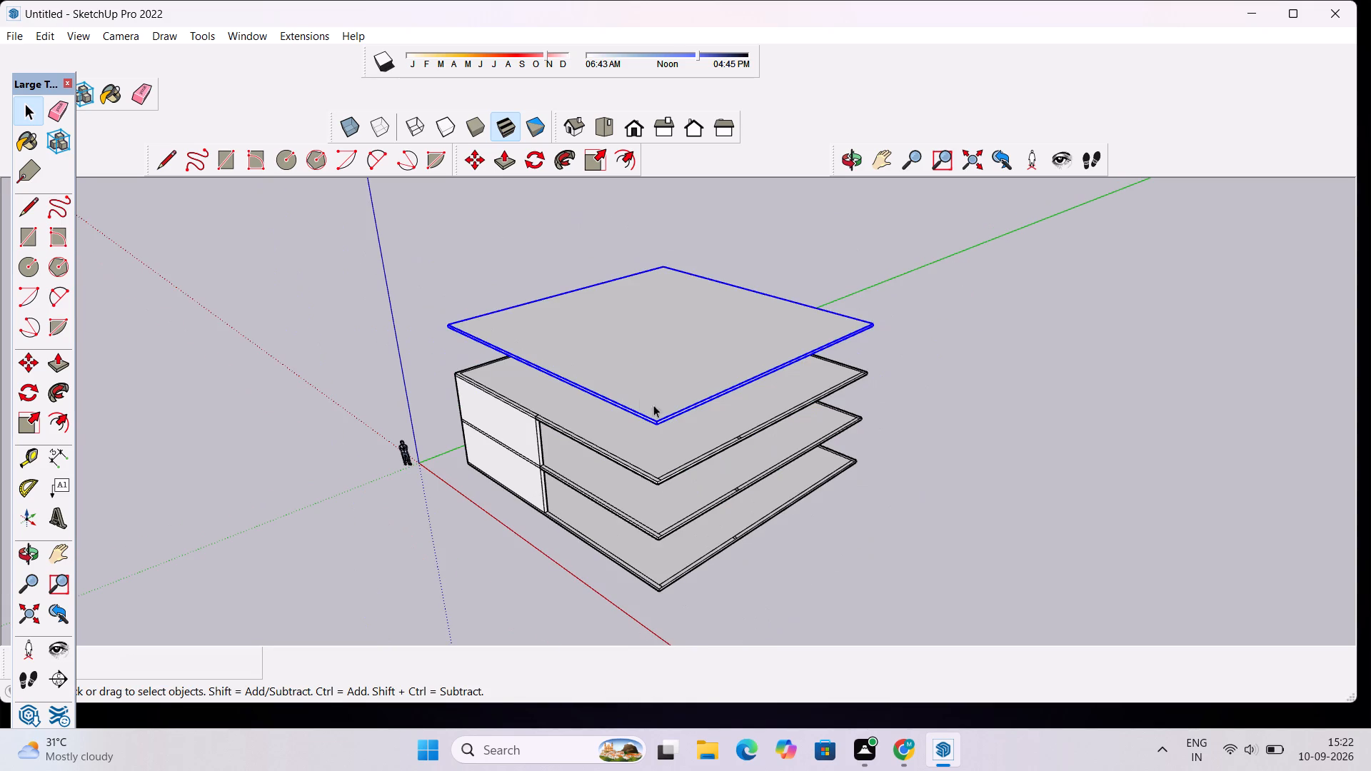
key(m)
click(655, 425)
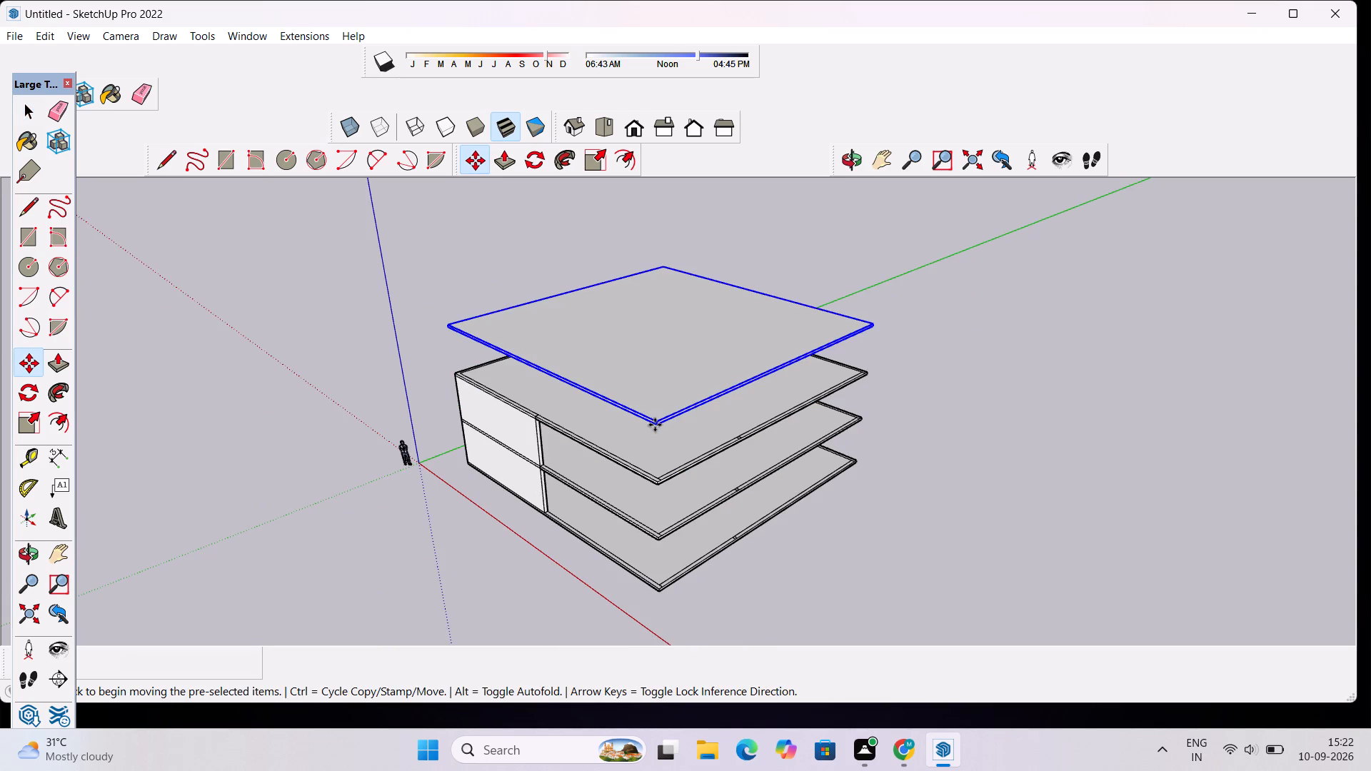
click(1189, 371)
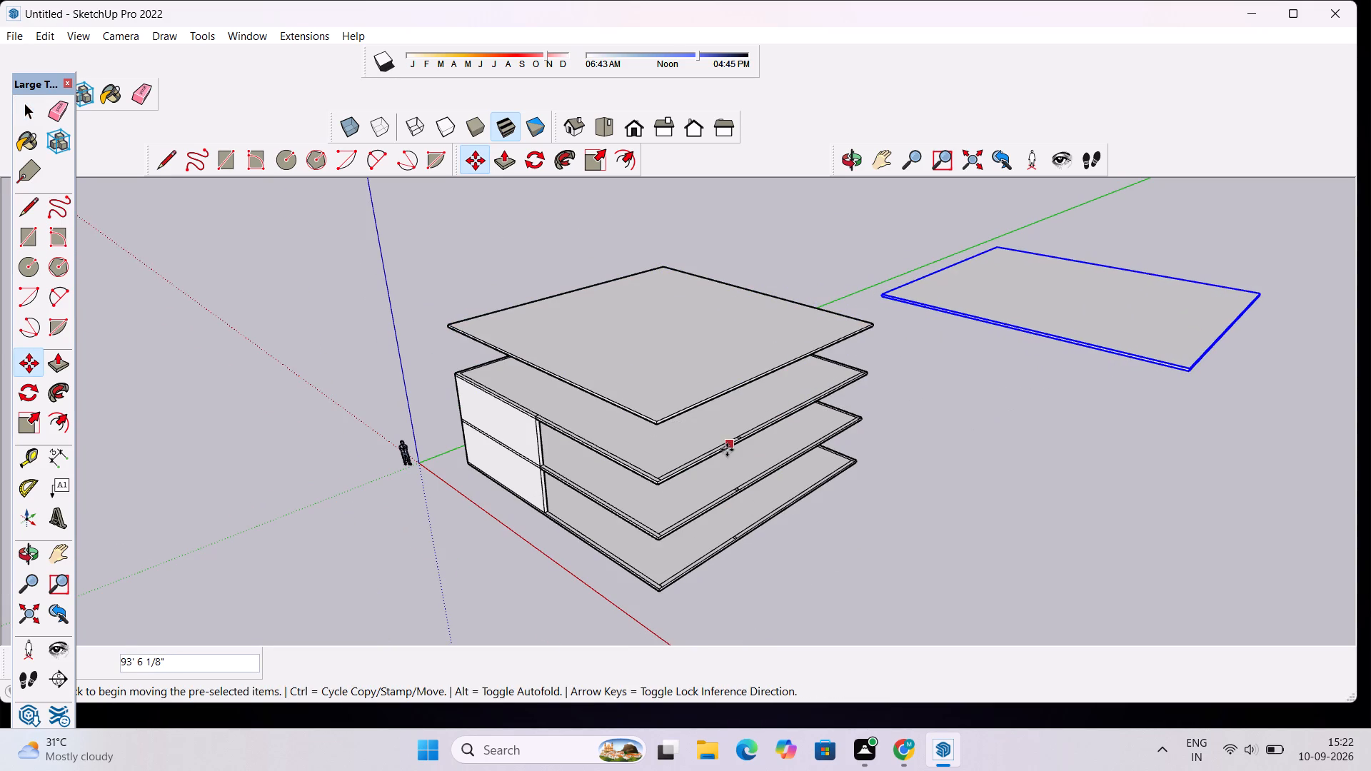
key(space)
Push/Pull the divided perimeter strip of the second-floor slab up 10' to the roof slab's underside, forming the top-storey outer walls.
click(863, 164)
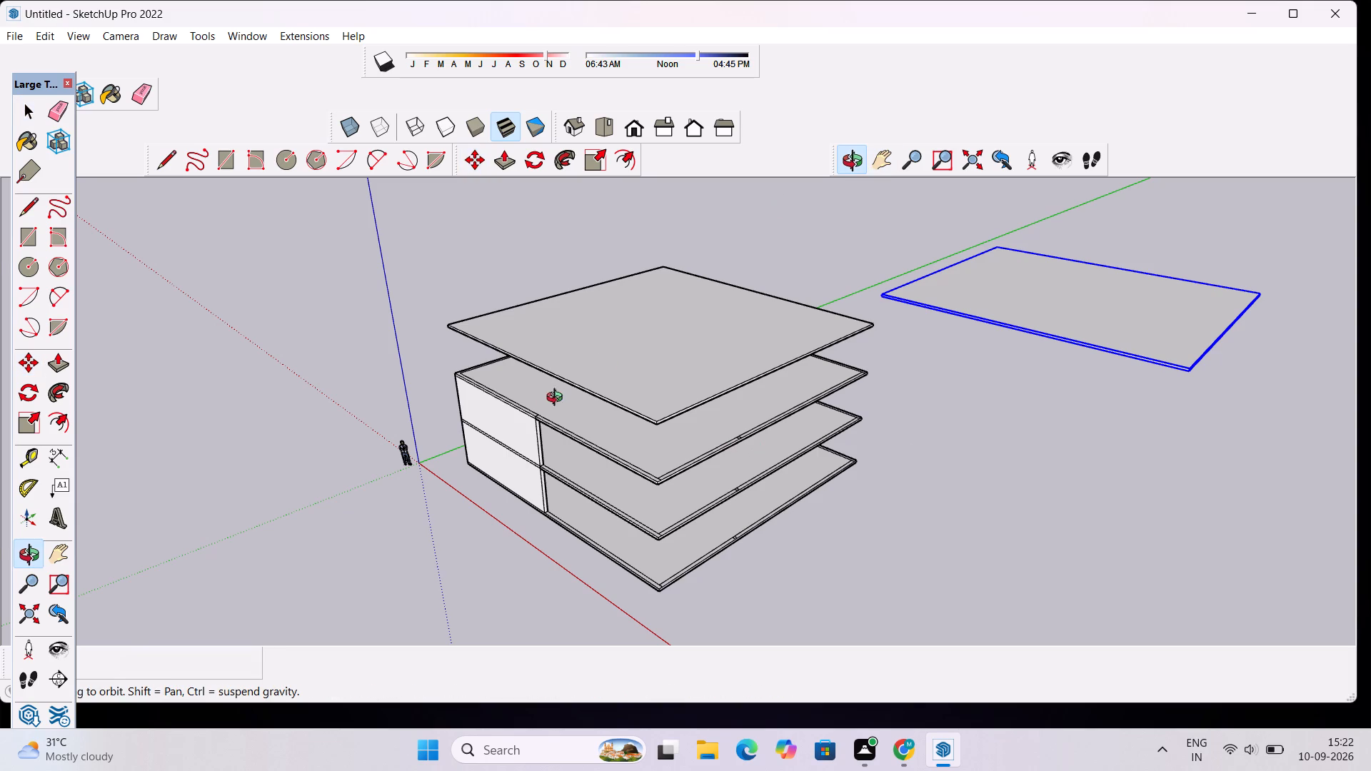
drag(553, 409, 623, 331)
scroll(547, 403, up, 10)
drag(538, 350, 568, 476)
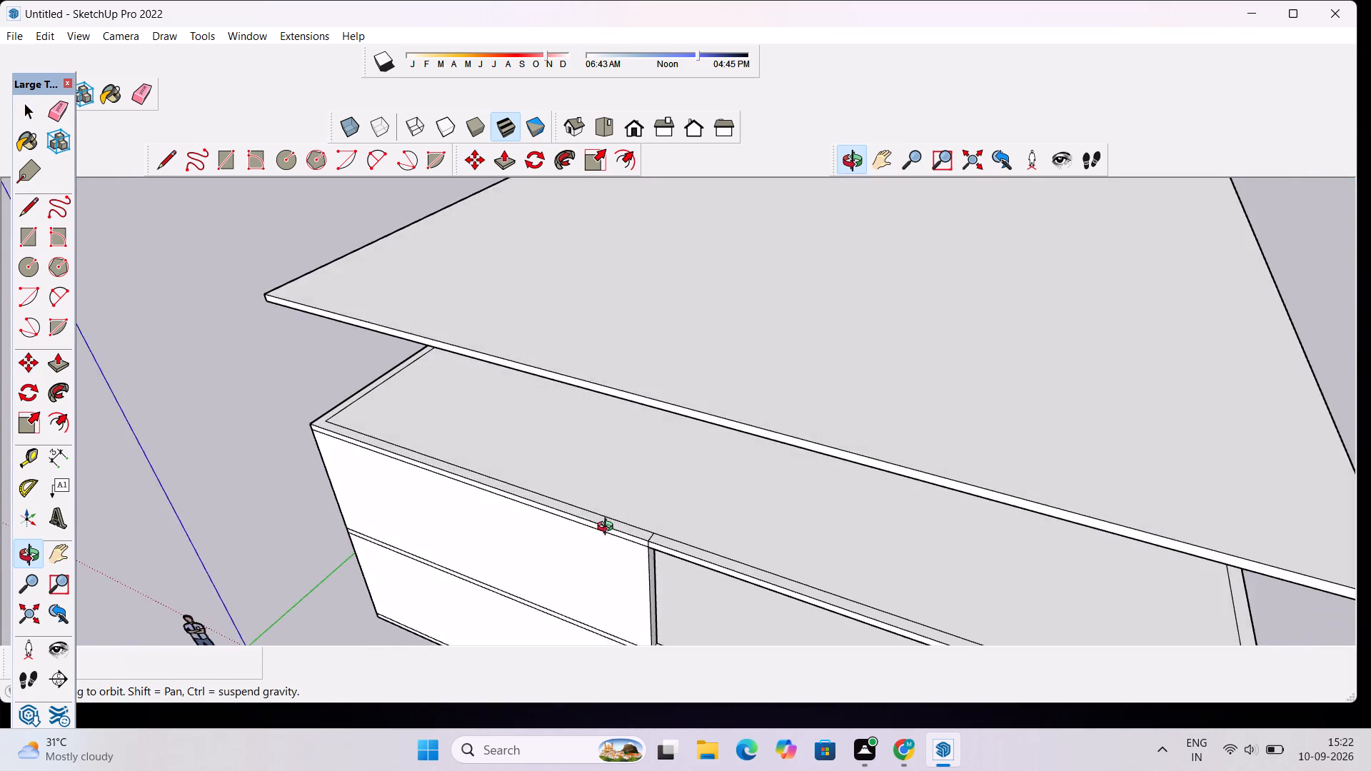
scroll(608, 528, up, 9)
key(m)
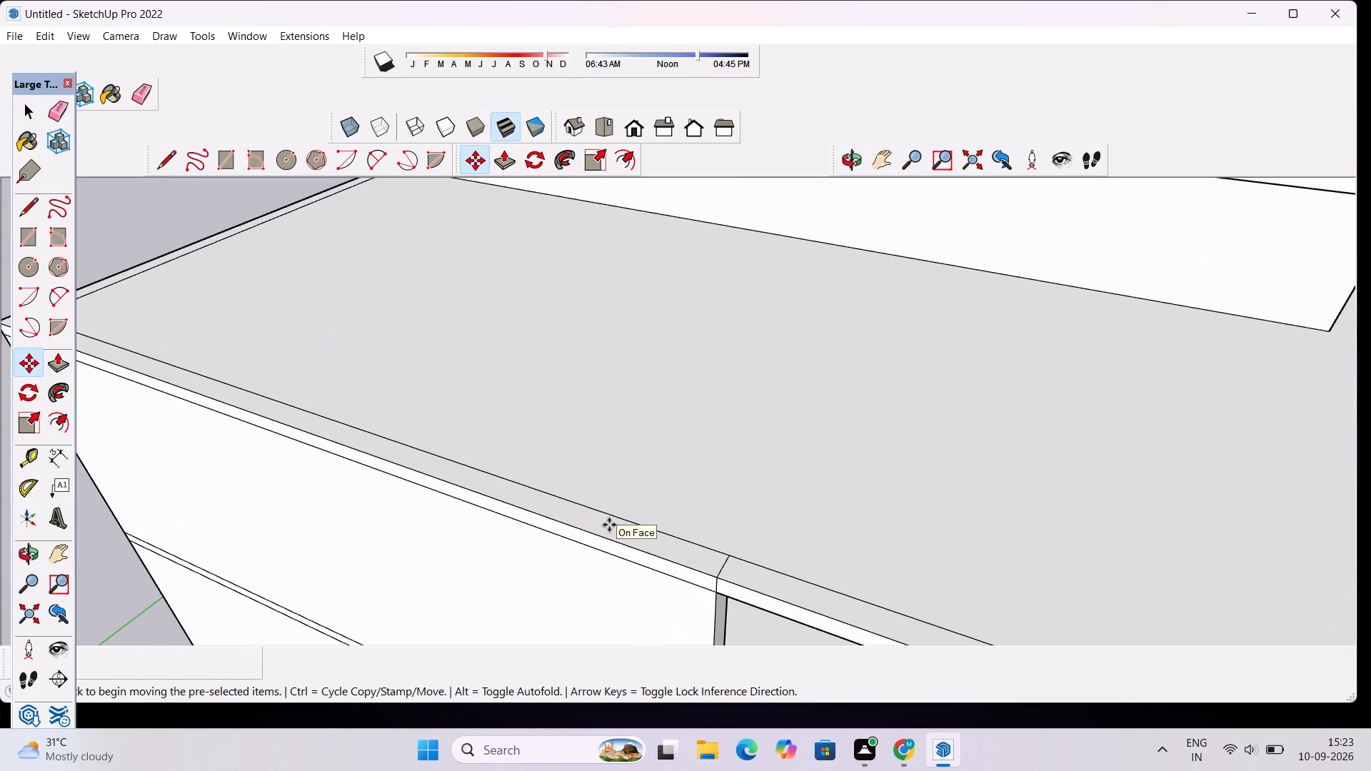
key(space)
text(p)
click(609, 519)
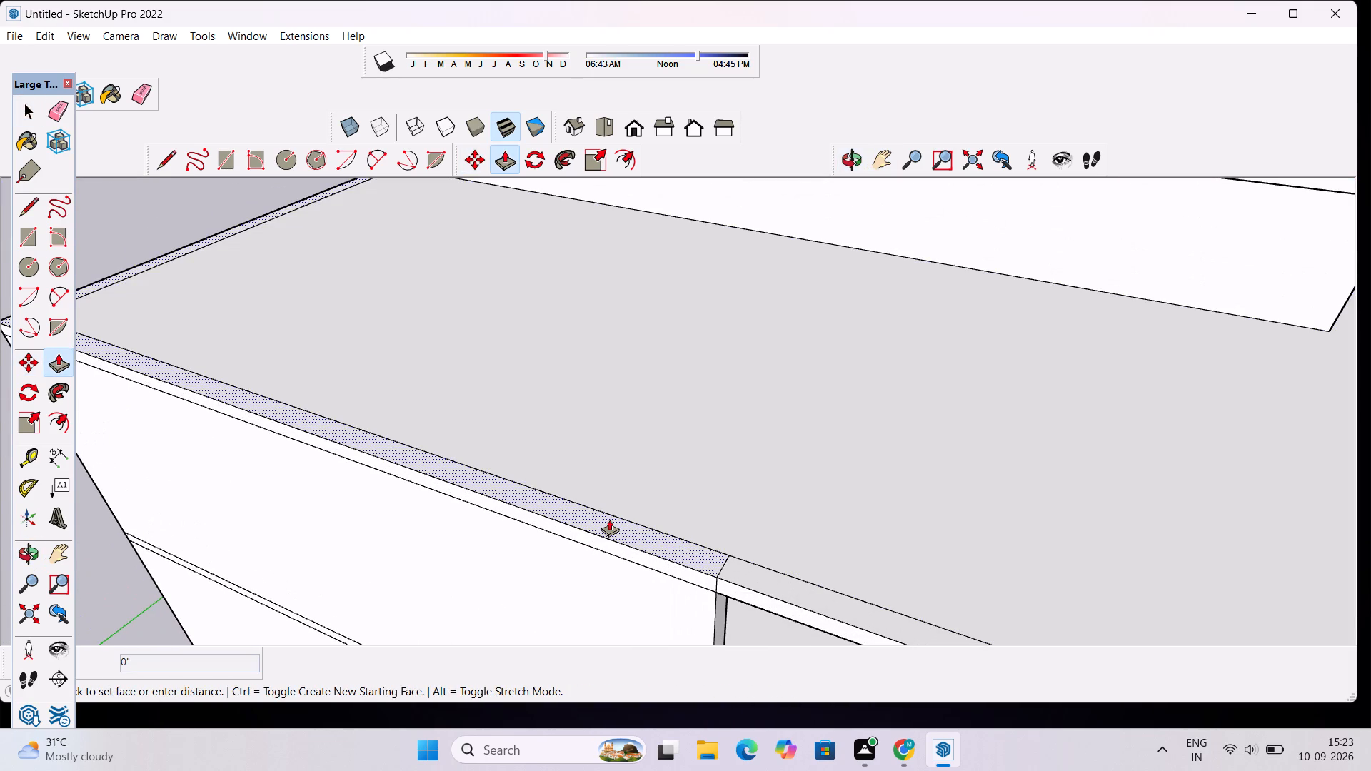
scroll(619, 470, down, 9)
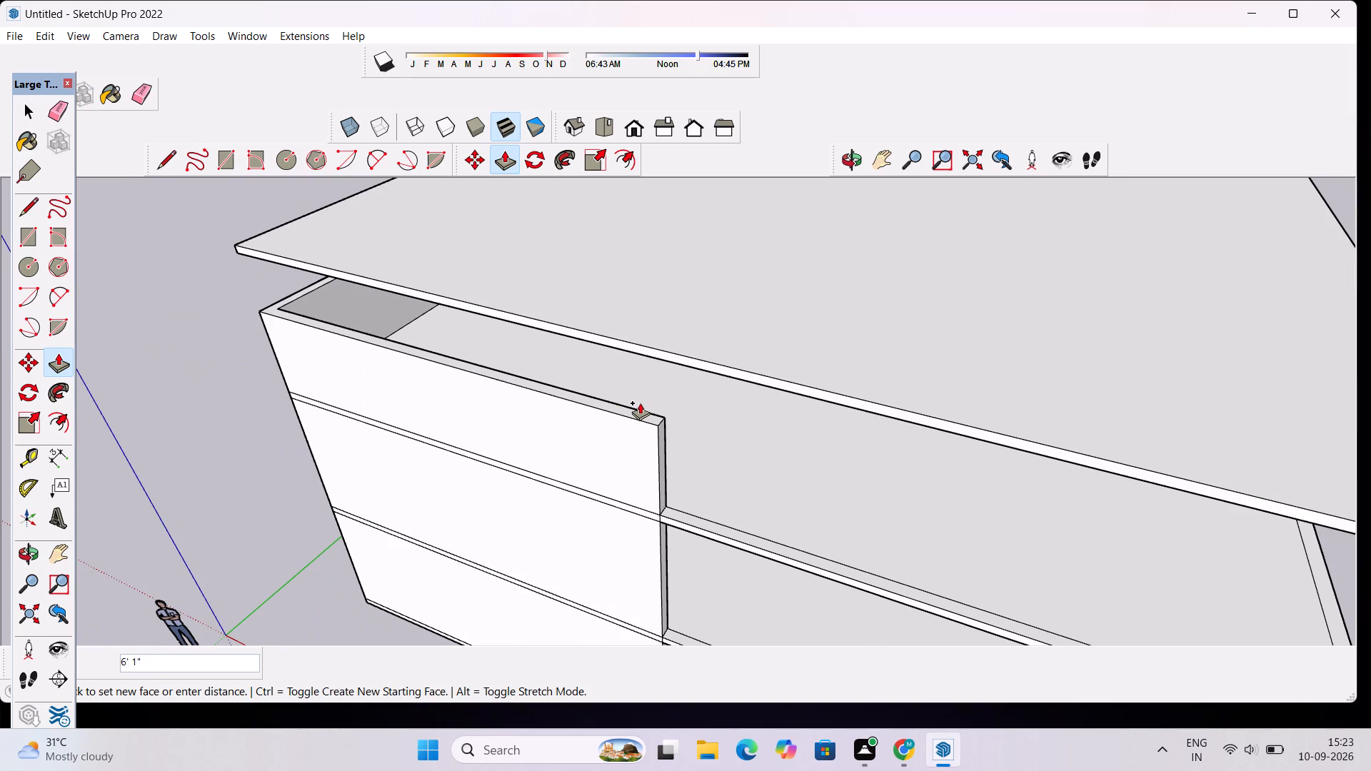
scroll(640, 402, down, 12)
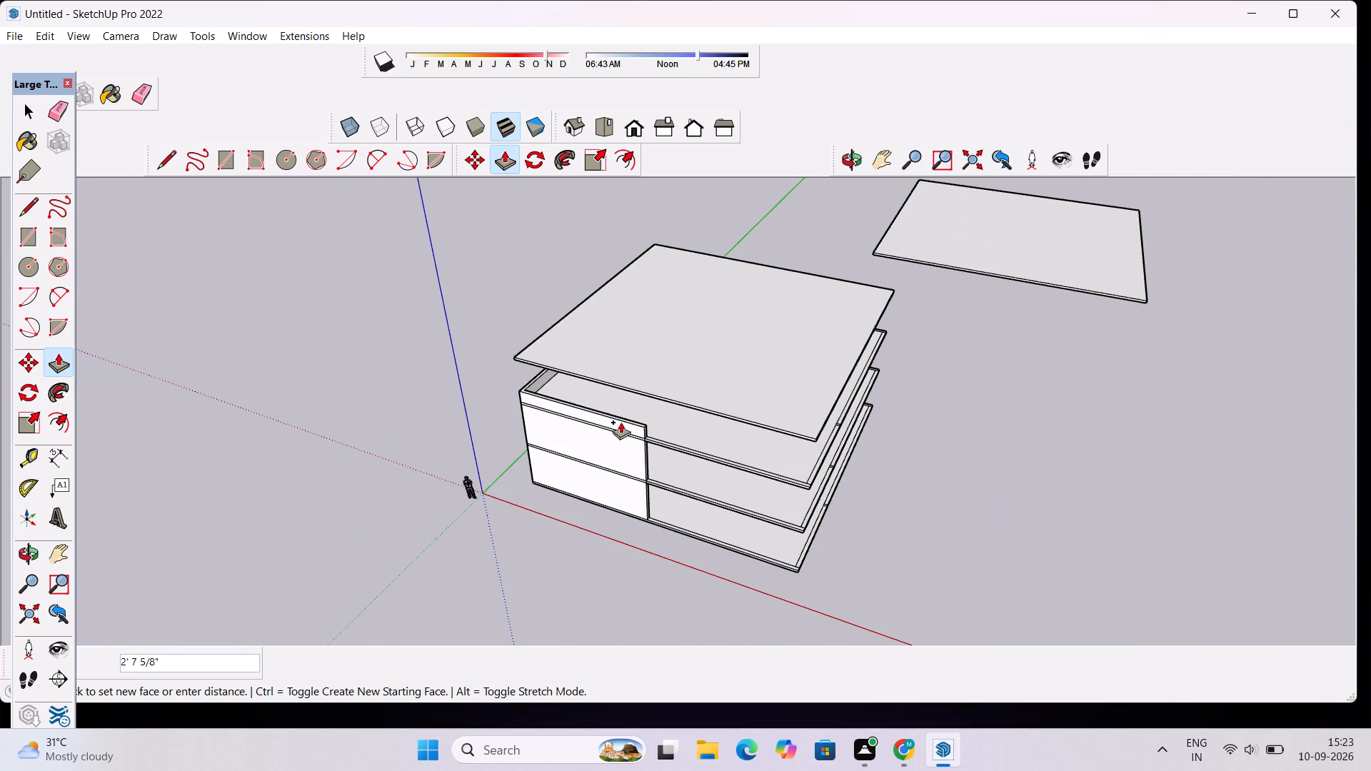
scroll(645, 388, up, 7)
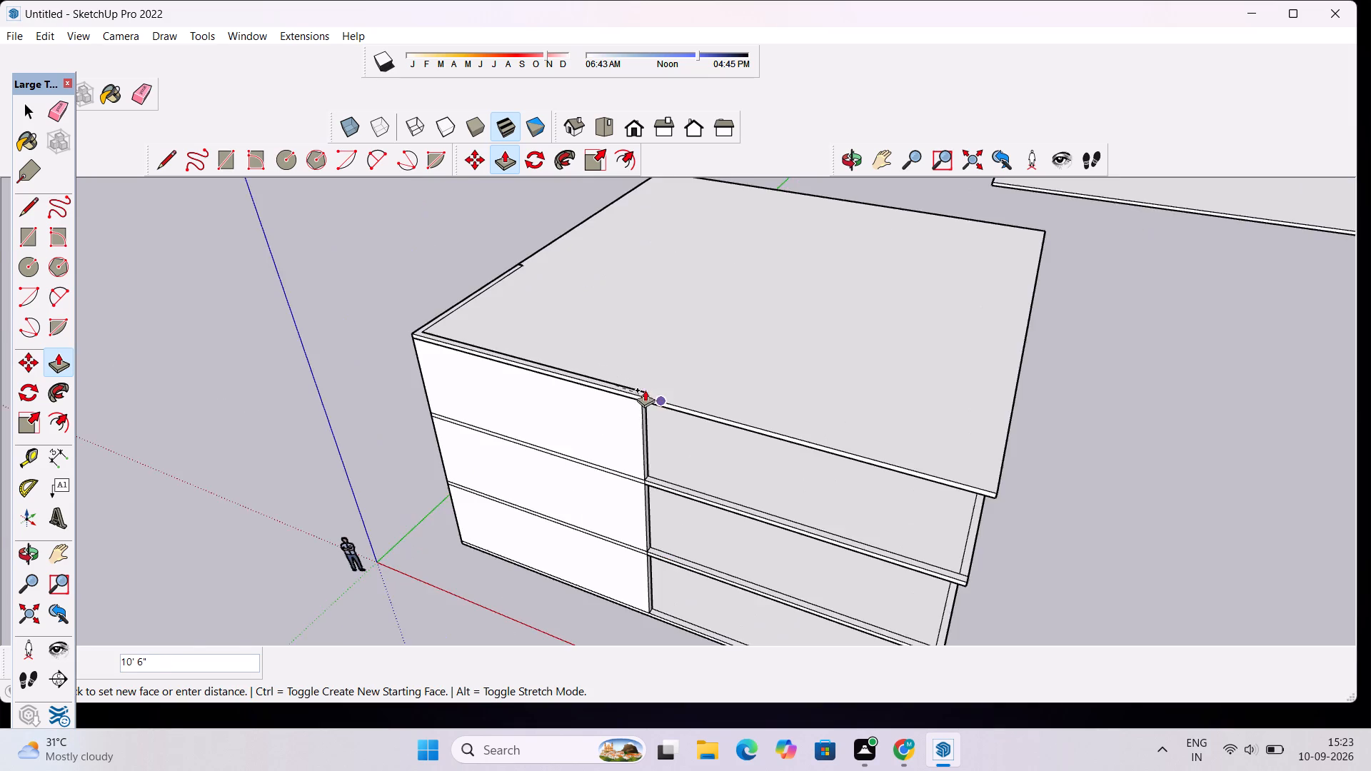
scroll(645, 390, up, 9)
click(638, 408)
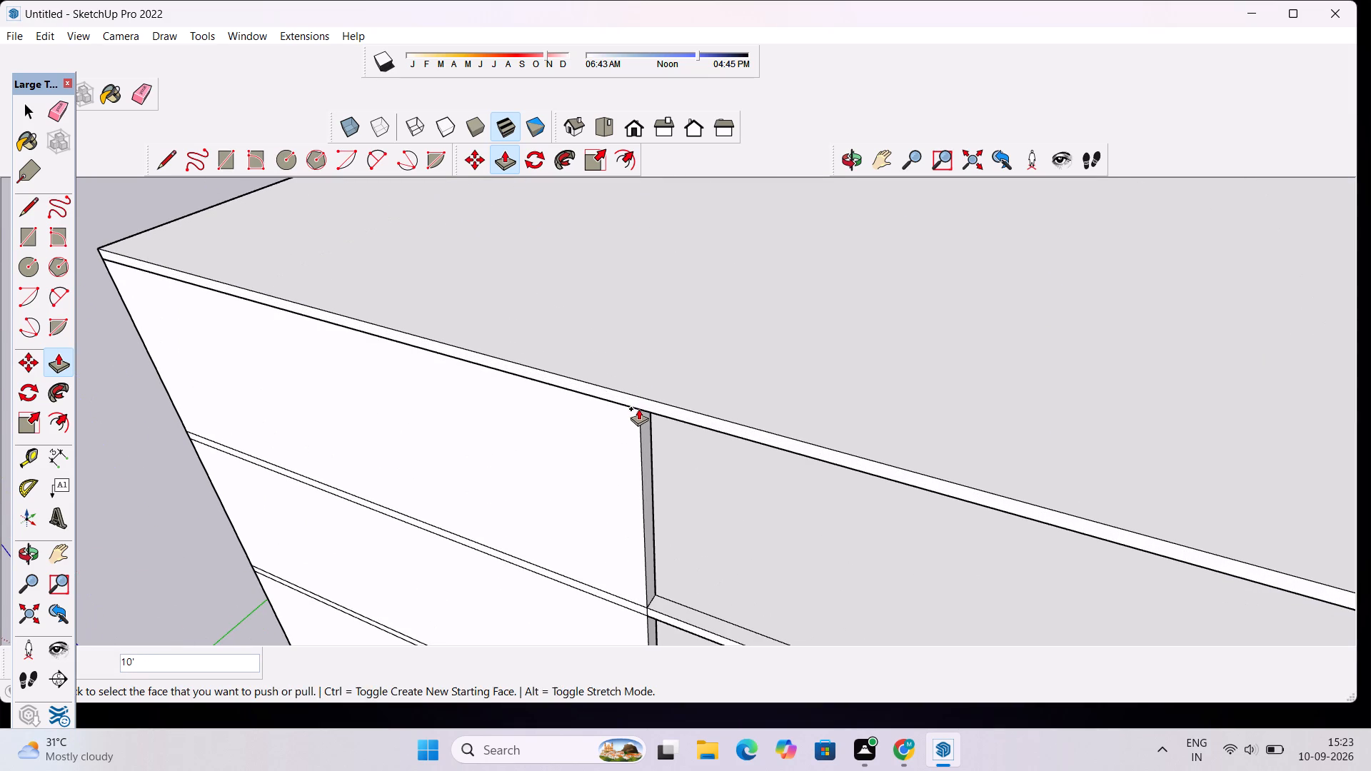
Examine the free end of the new top-storey wall and its joint with the roof slab above.
scroll(617, 415, up, 5)
click(843, 170)
drag(662, 465, 698, 384)
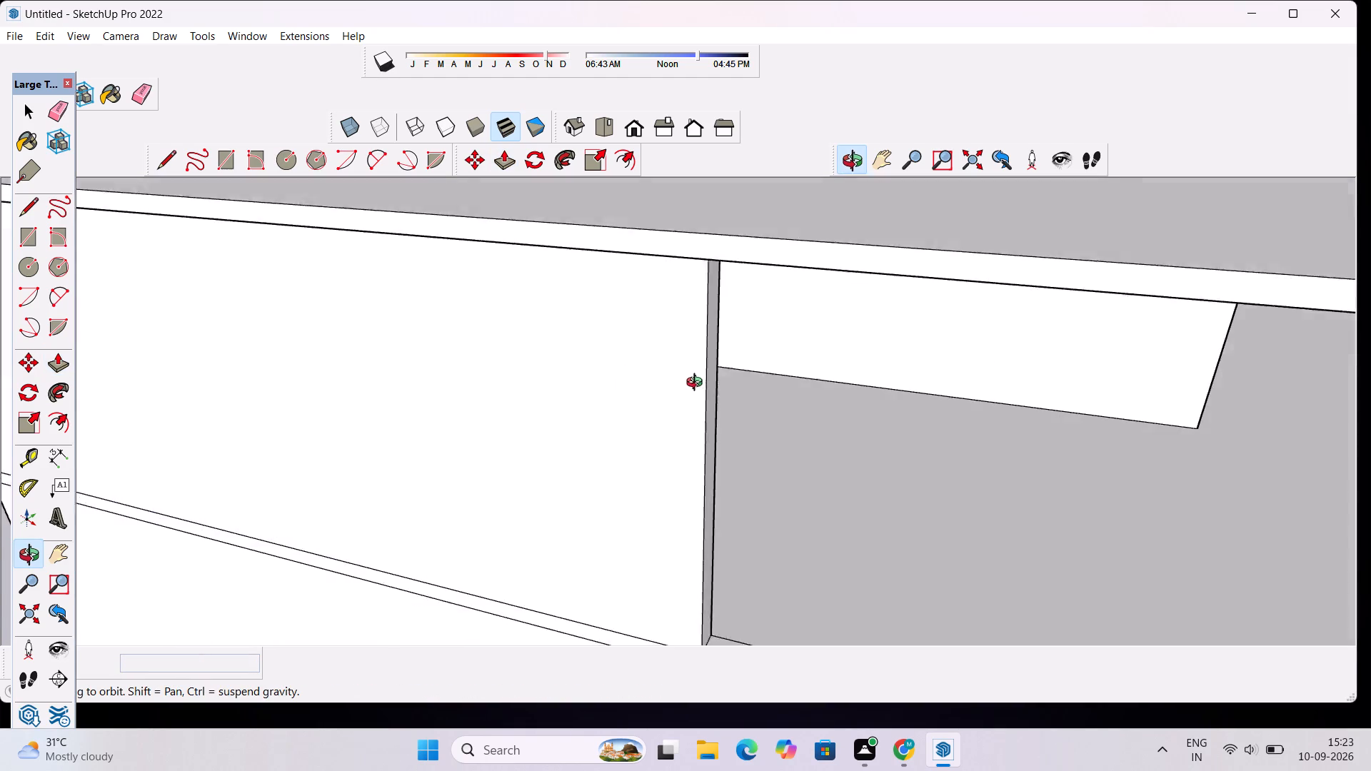
drag(698, 384, 698, 383)
scroll(705, 387, down, 5)
scroll(616, 403, up, 2)
scroll(603, 412, down, 4)
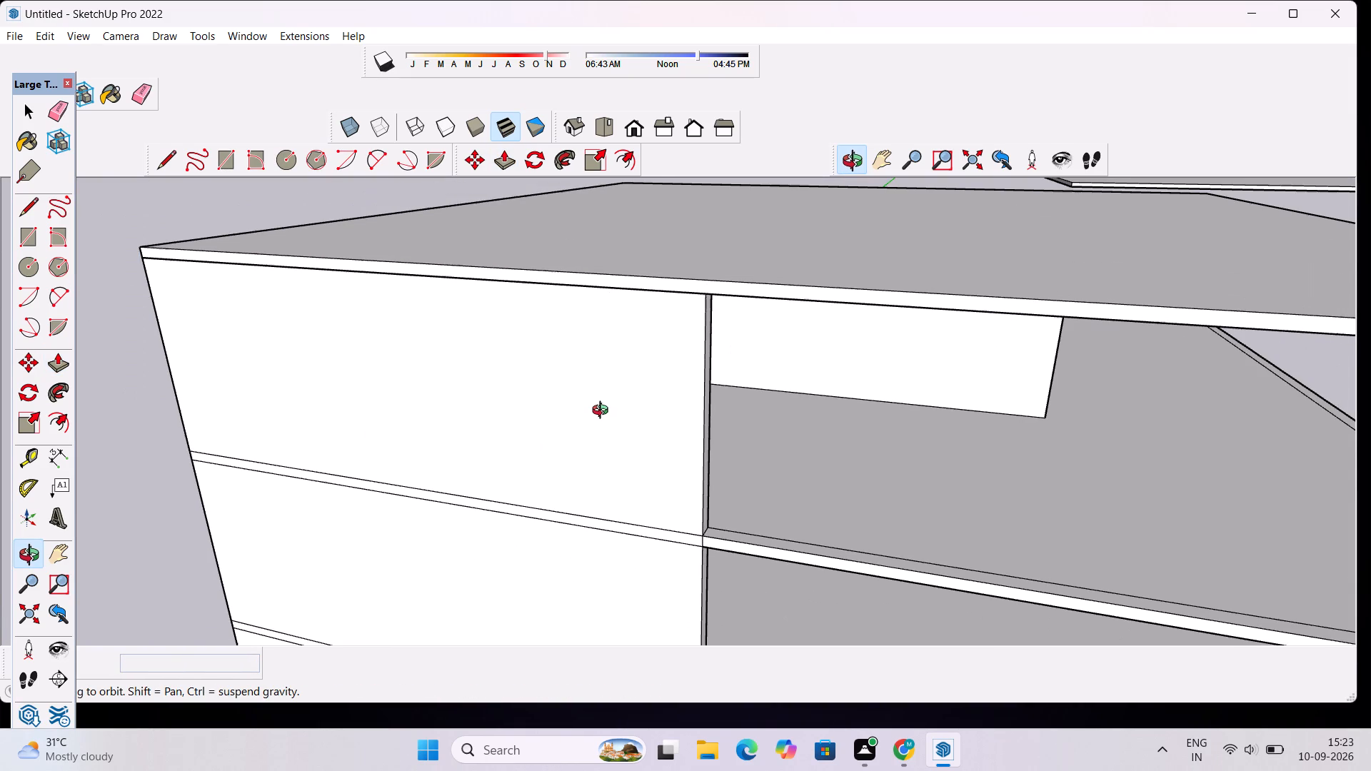
scroll(586, 413, down, 6)
scroll(573, 466, up, 1)
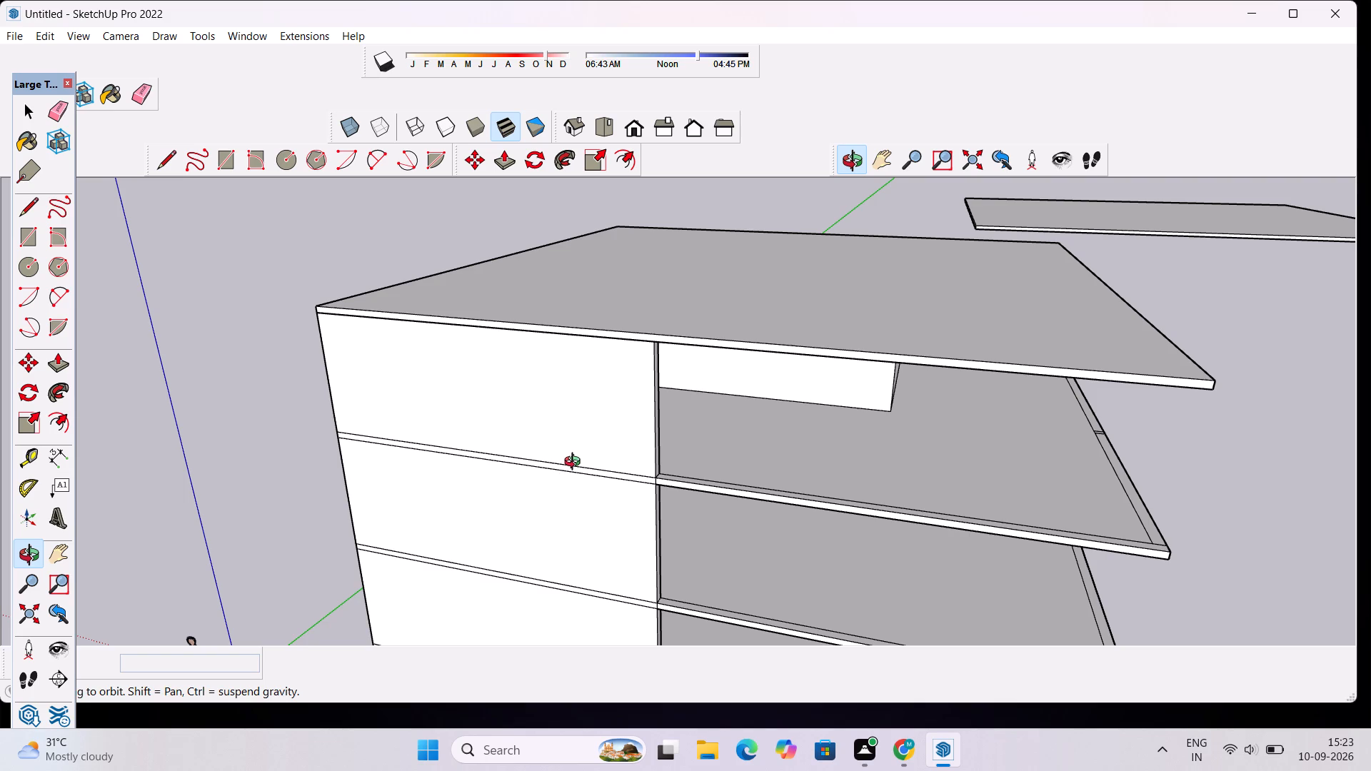
scroll(598, 388, down, 5)
Examine the stacked walls on all three storeys from the building's open sides and the top-floor interior.
drag(448, 500, 498, 452)
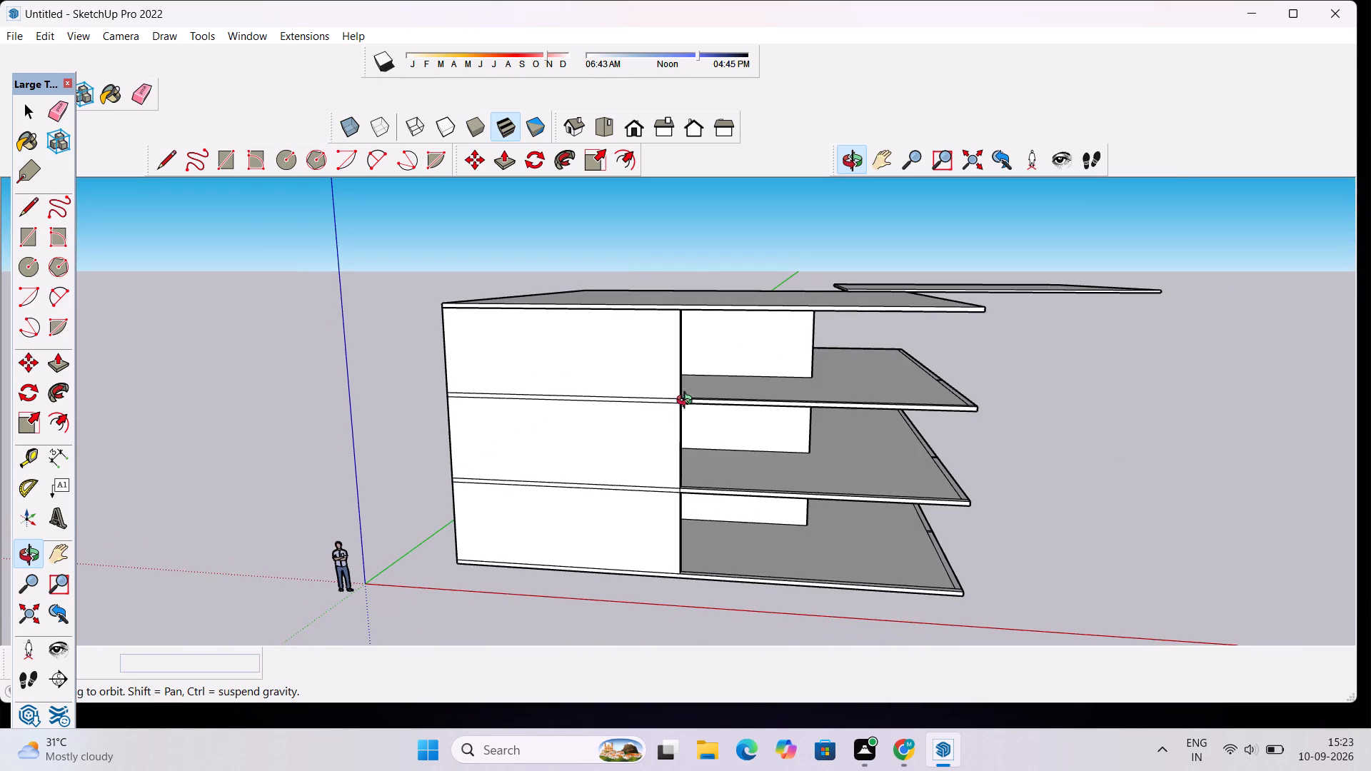
scroll(699, 400, up, 2)
scroll(708, 398, down, 2)
drag(933, 419, 879, 433)
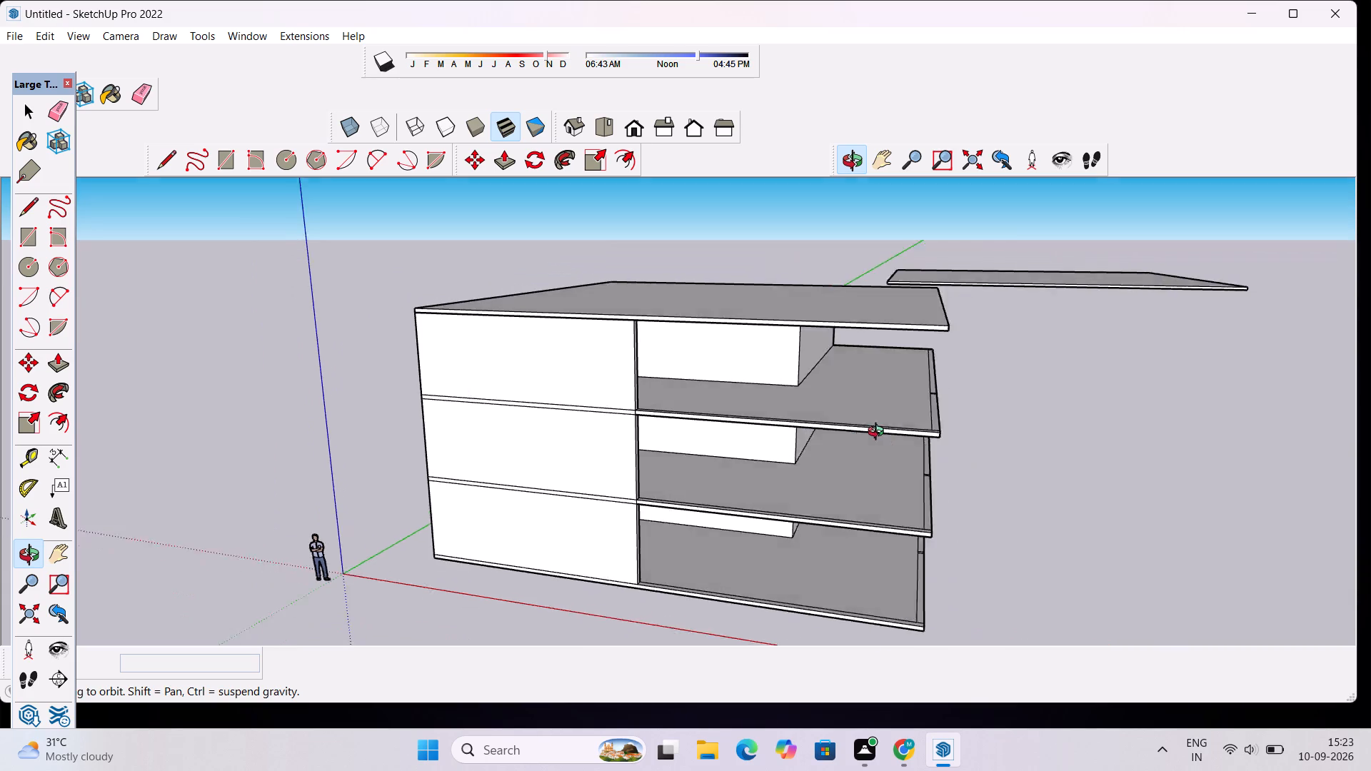
drag(879, 433, 296, 395)
drag(247, 400, 558, 483)
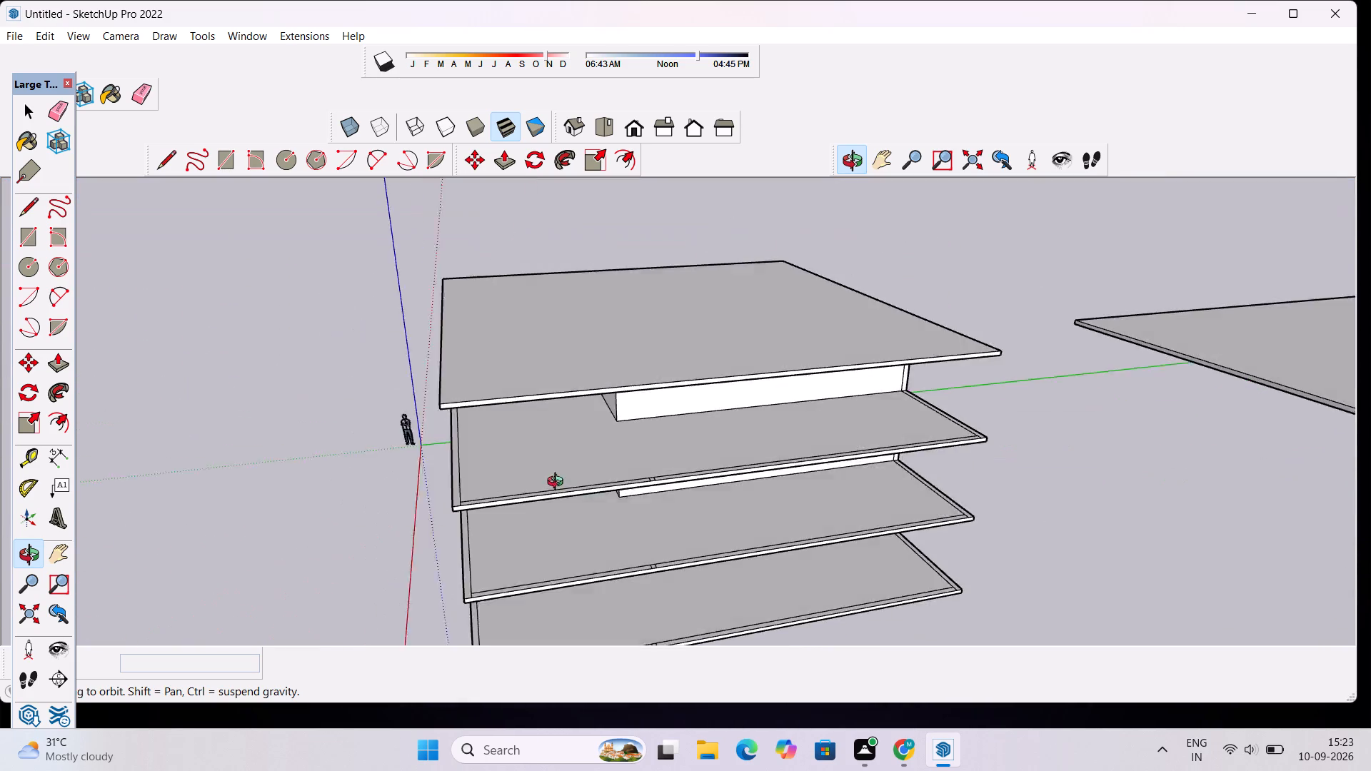
drag(558, 483, 573, 421)
scroll(486, 348, up, 6)
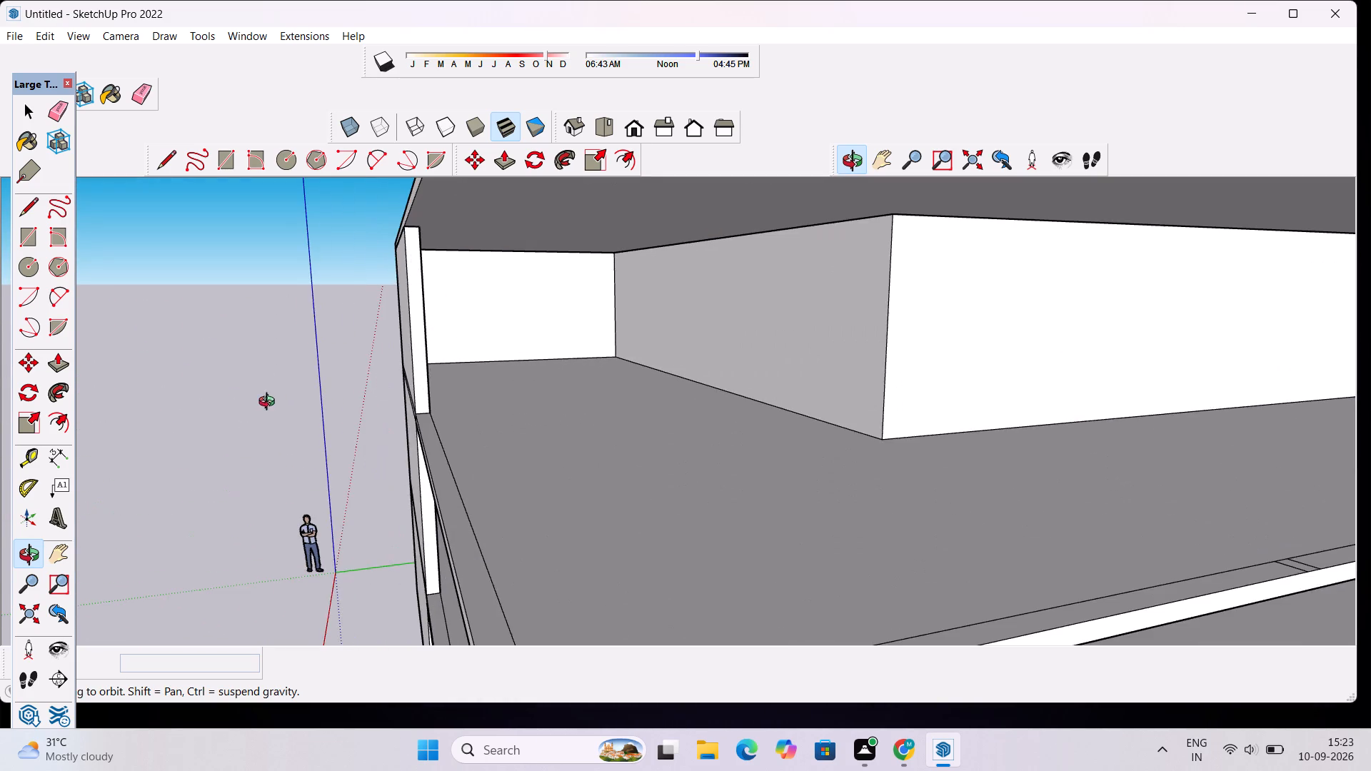
drag(269, 404, 392, 423)
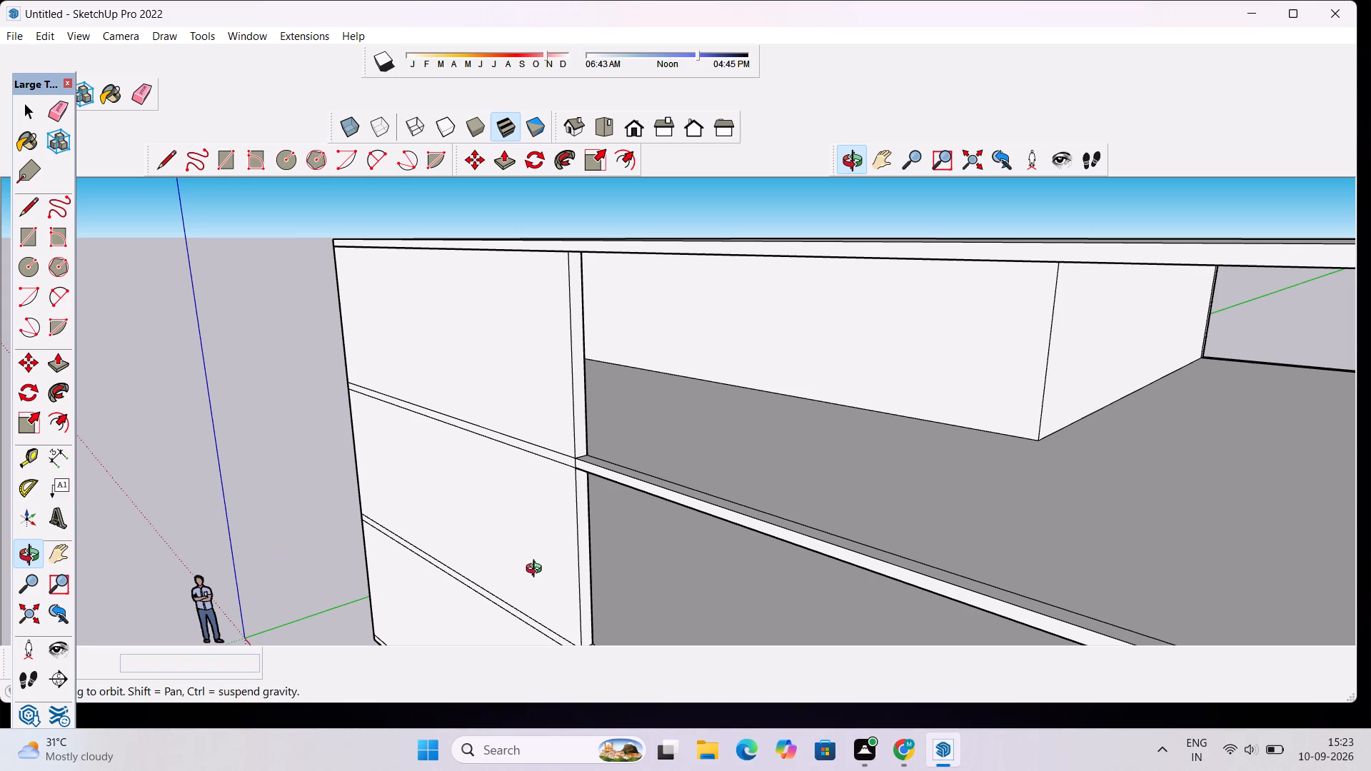
Examine the alignment of the outer walls and slab edges around the building's walled corner, up to the roof slab.
scroll(411, 460, down, 1)
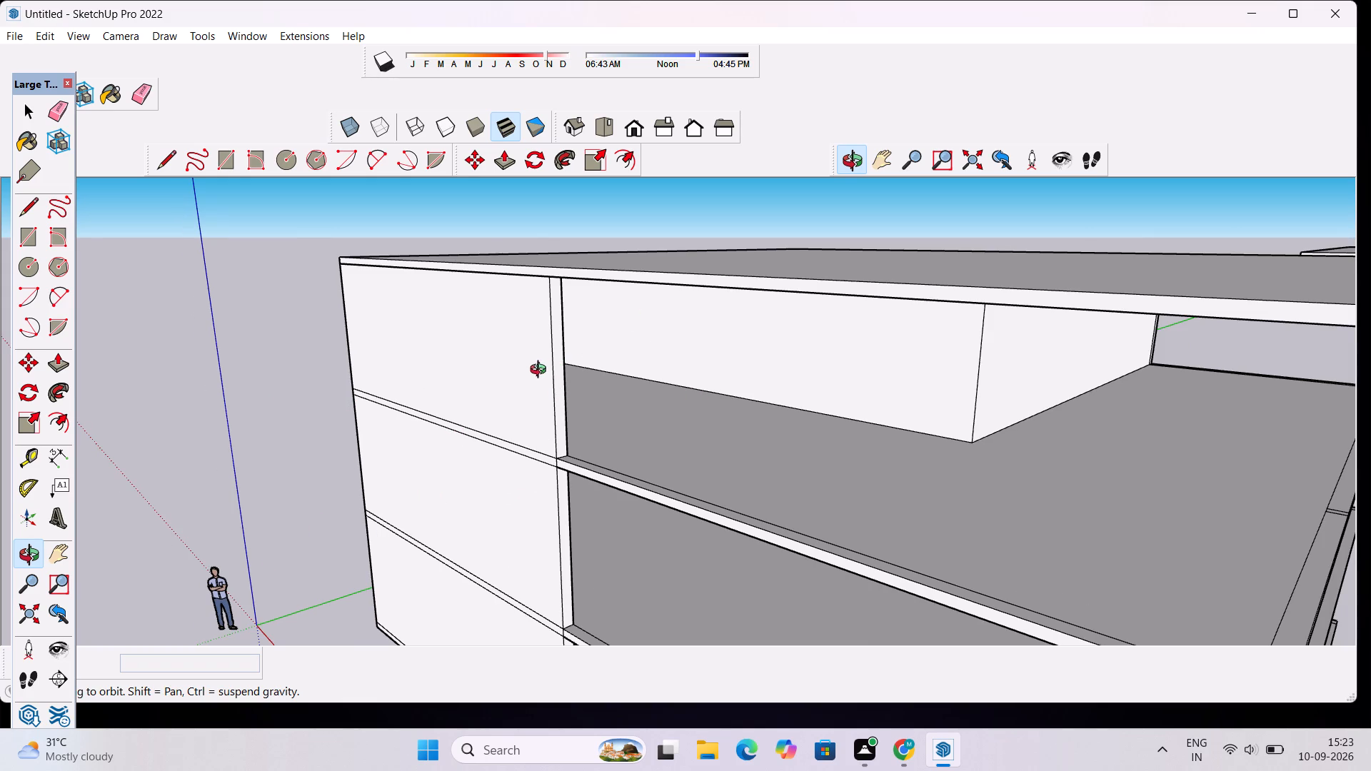
scroll(473, 389, up, 5)
drag(435, 351, 653, 380)
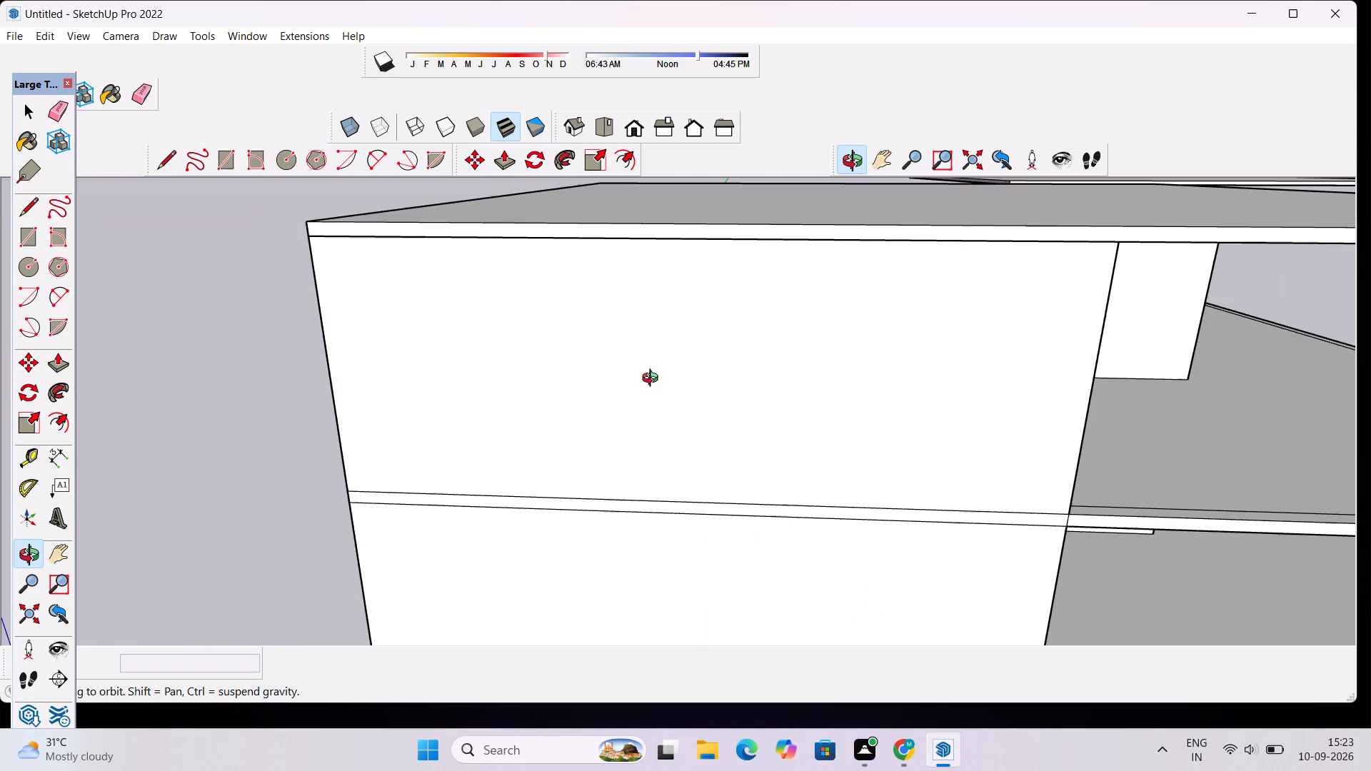
scroll(653, 380, down, 10)
drag(945, 332, 807, 309)
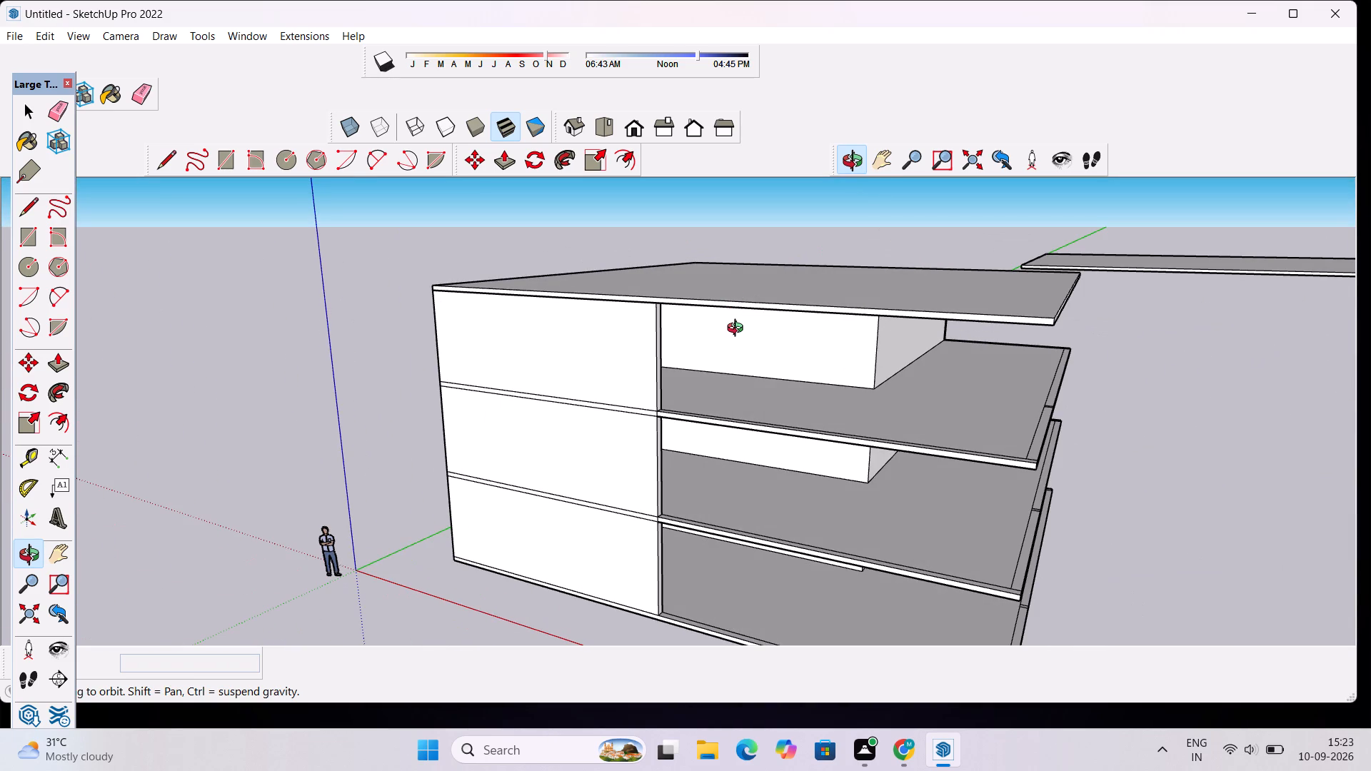
scroll(738, 330, down, 2)
scroll(504, 286, down, 3)
drag(436, 300, 473, 316)
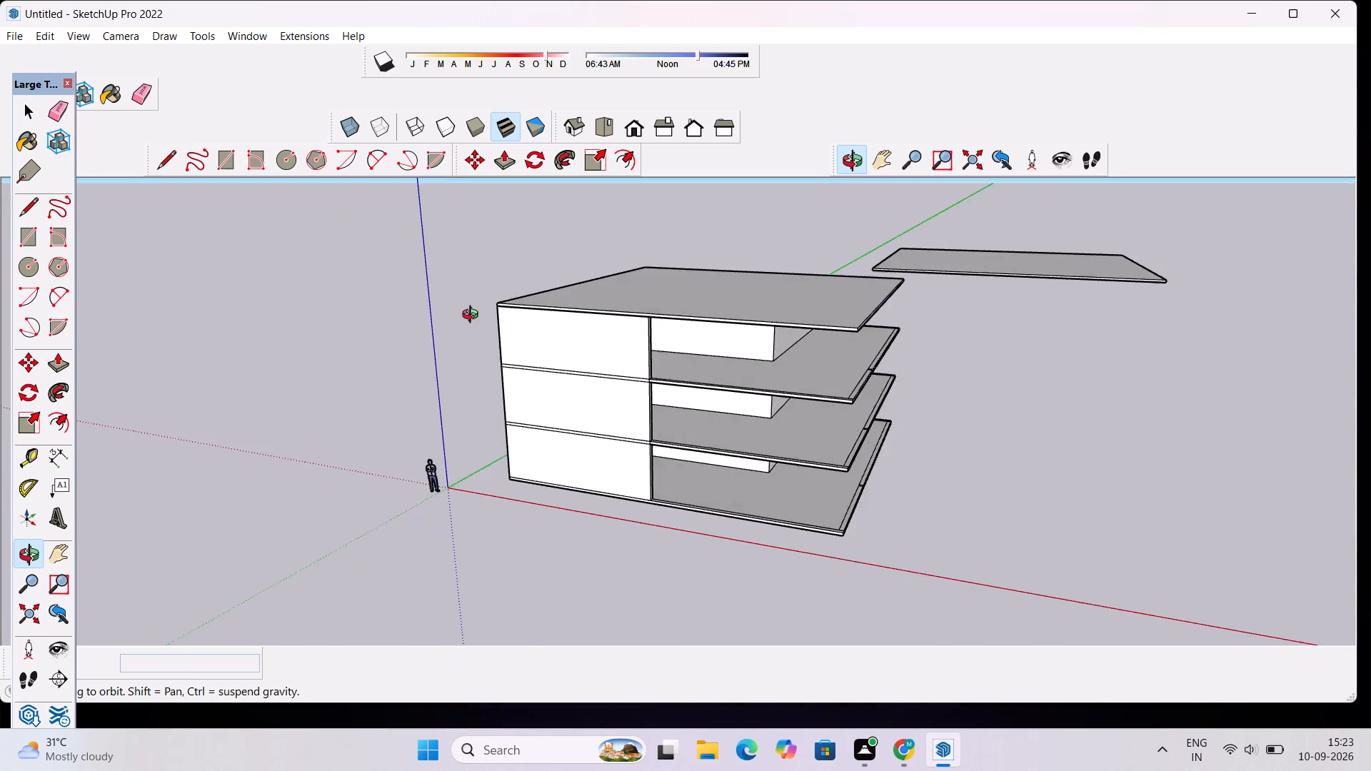
drag(473, 316, 549, 411)
scroll(593, 378, up, 9)
drag(506, 388, 743, 391)
scroll(742, 400, up, 6)
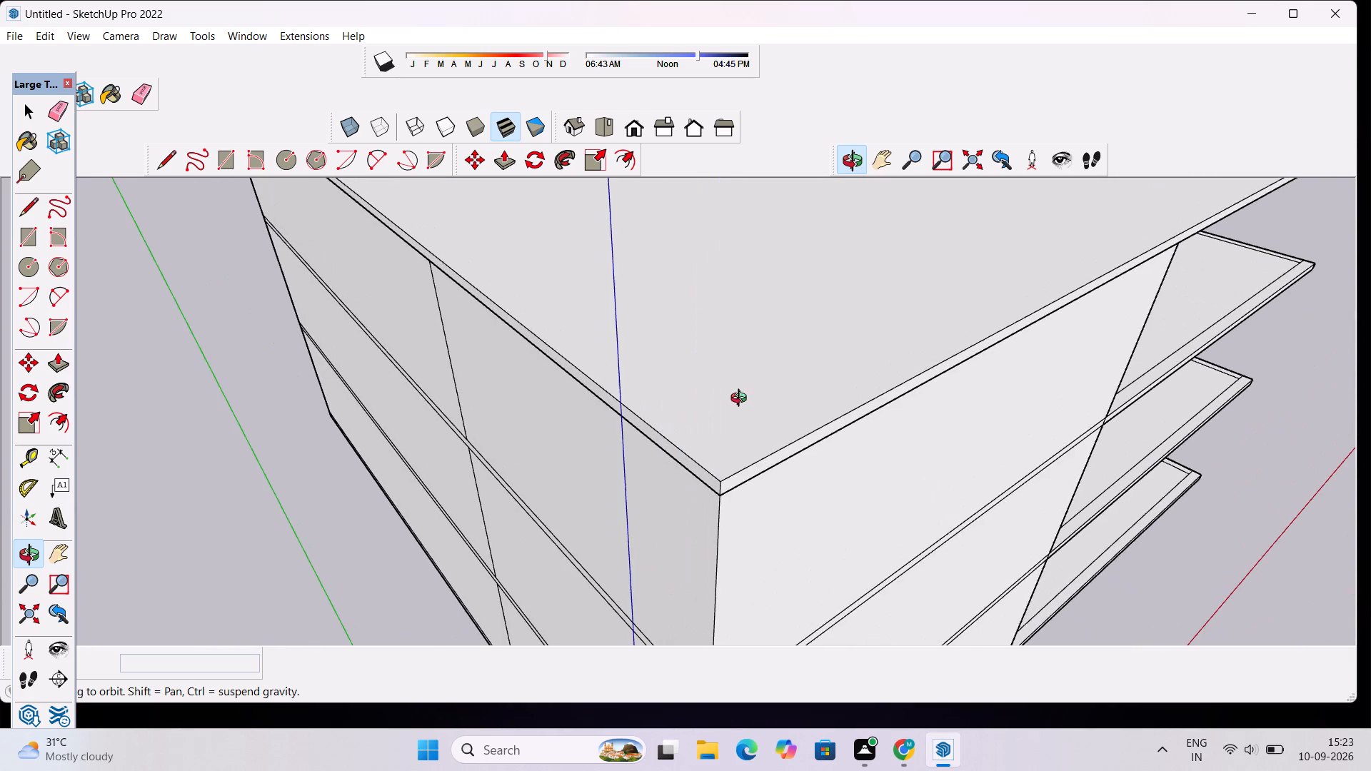
scroll(742, 400, down, 5)
Explode the roof slab group above the top-storey walls.
drag(1102, 399, 875, 414)
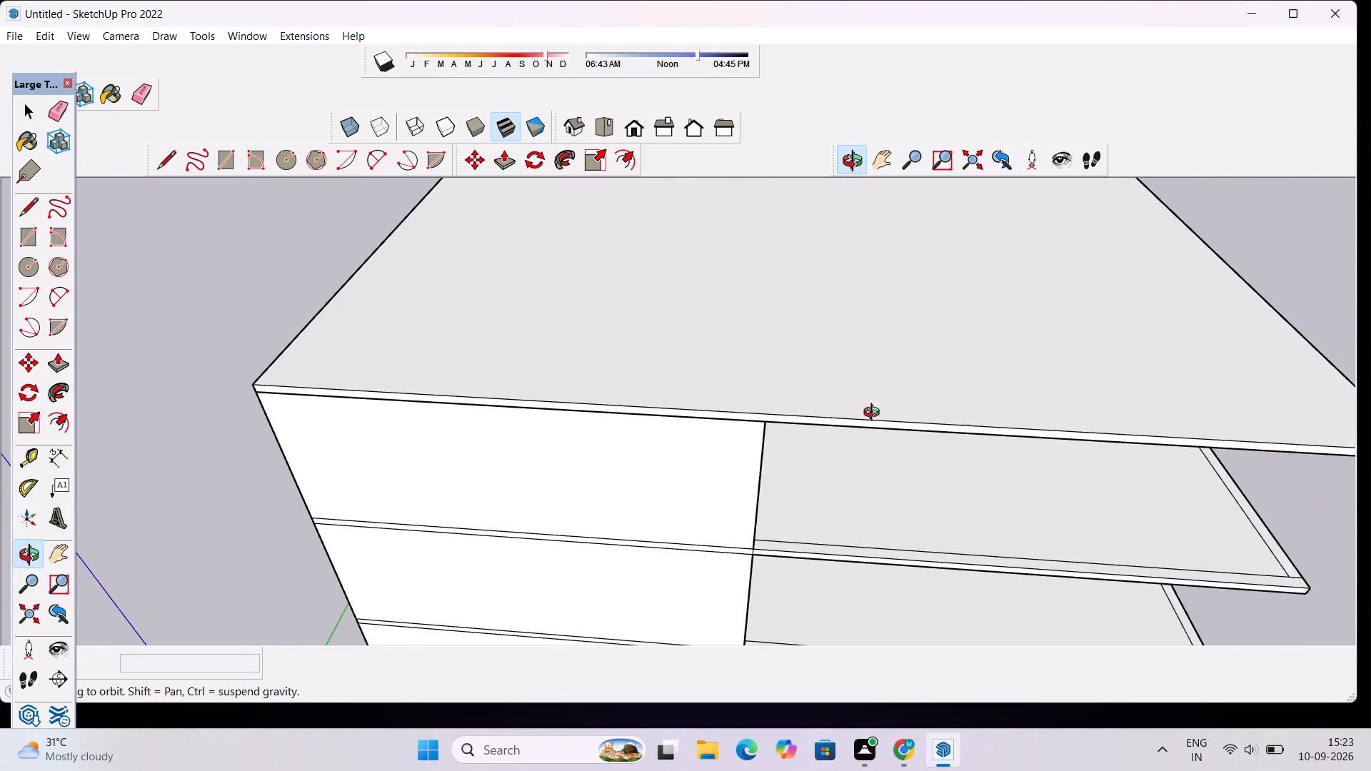
drag(875, 414, 865, 419)
drag(643, 388, 620, 459)
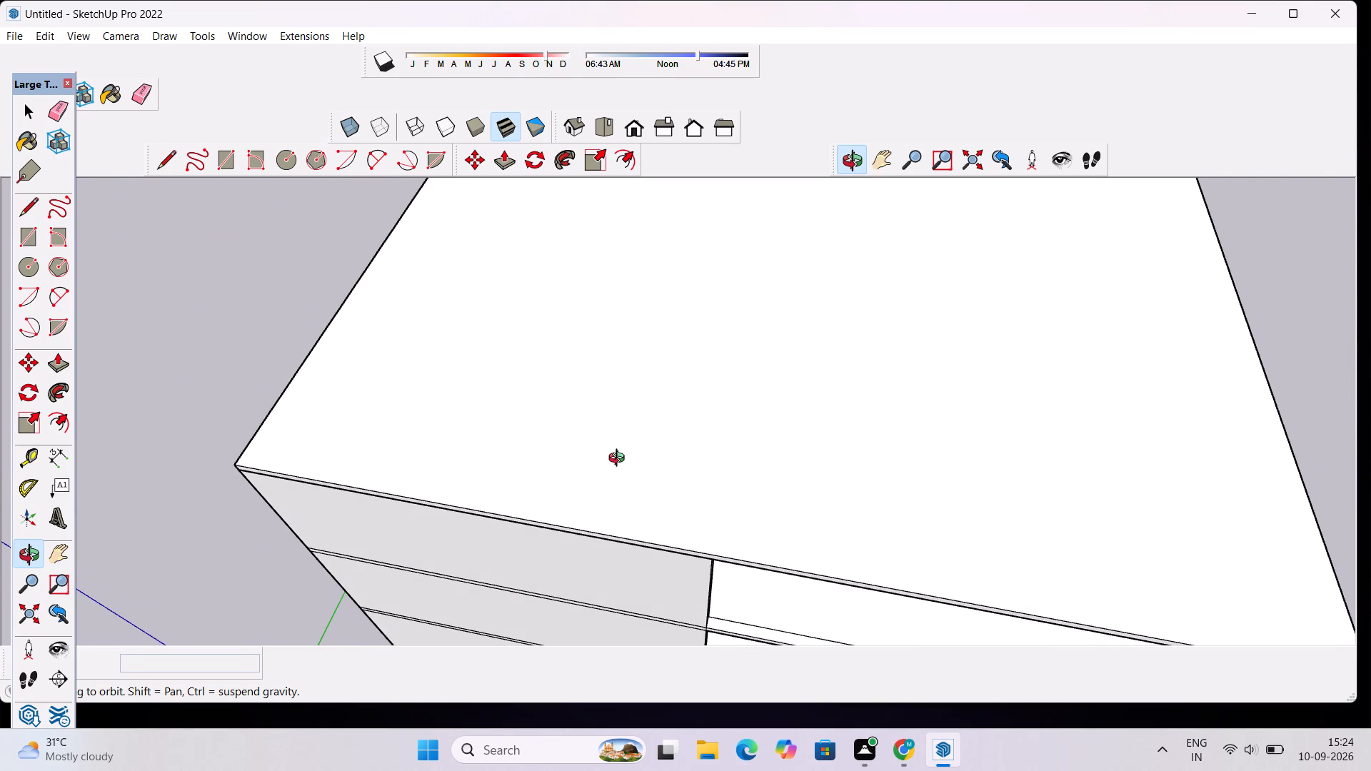
key(t)
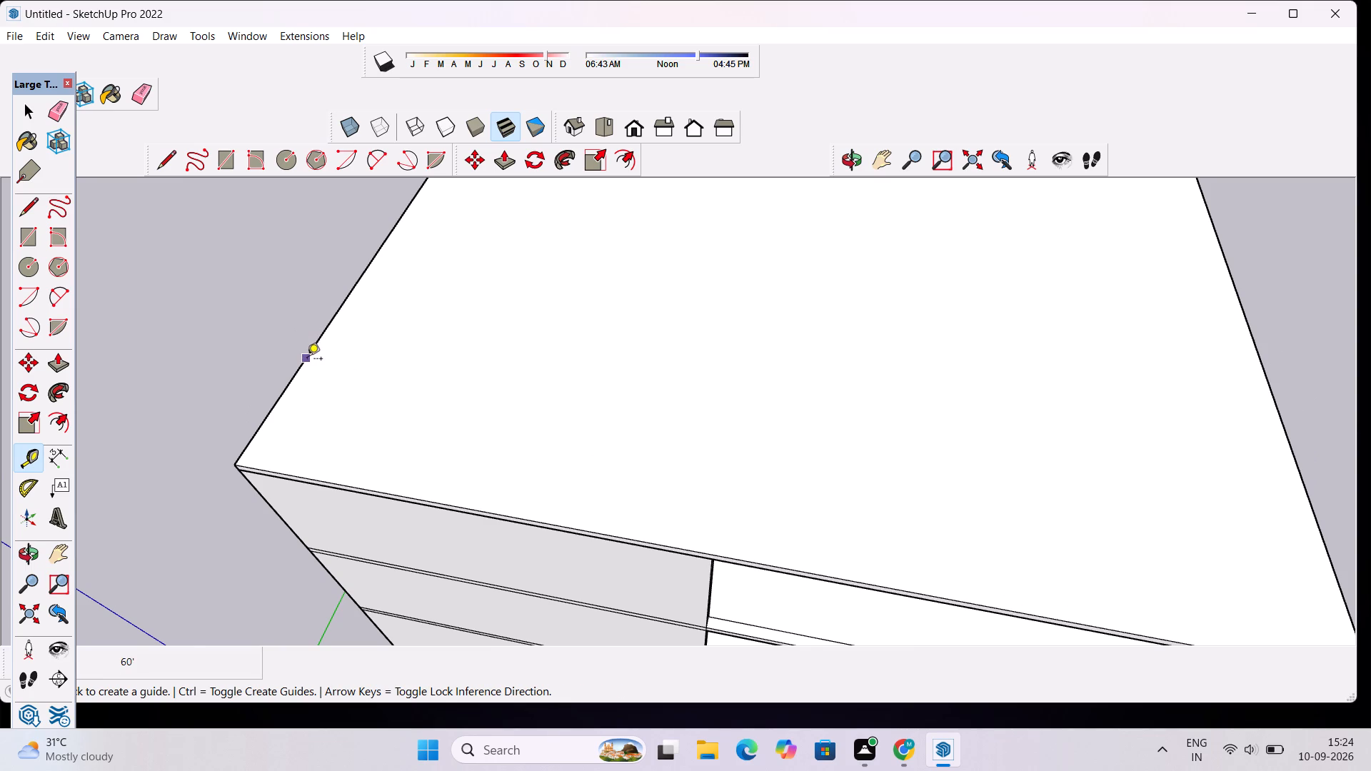
click(307, 360)
key(space)
click(483, 412)
right_click(483, 412)
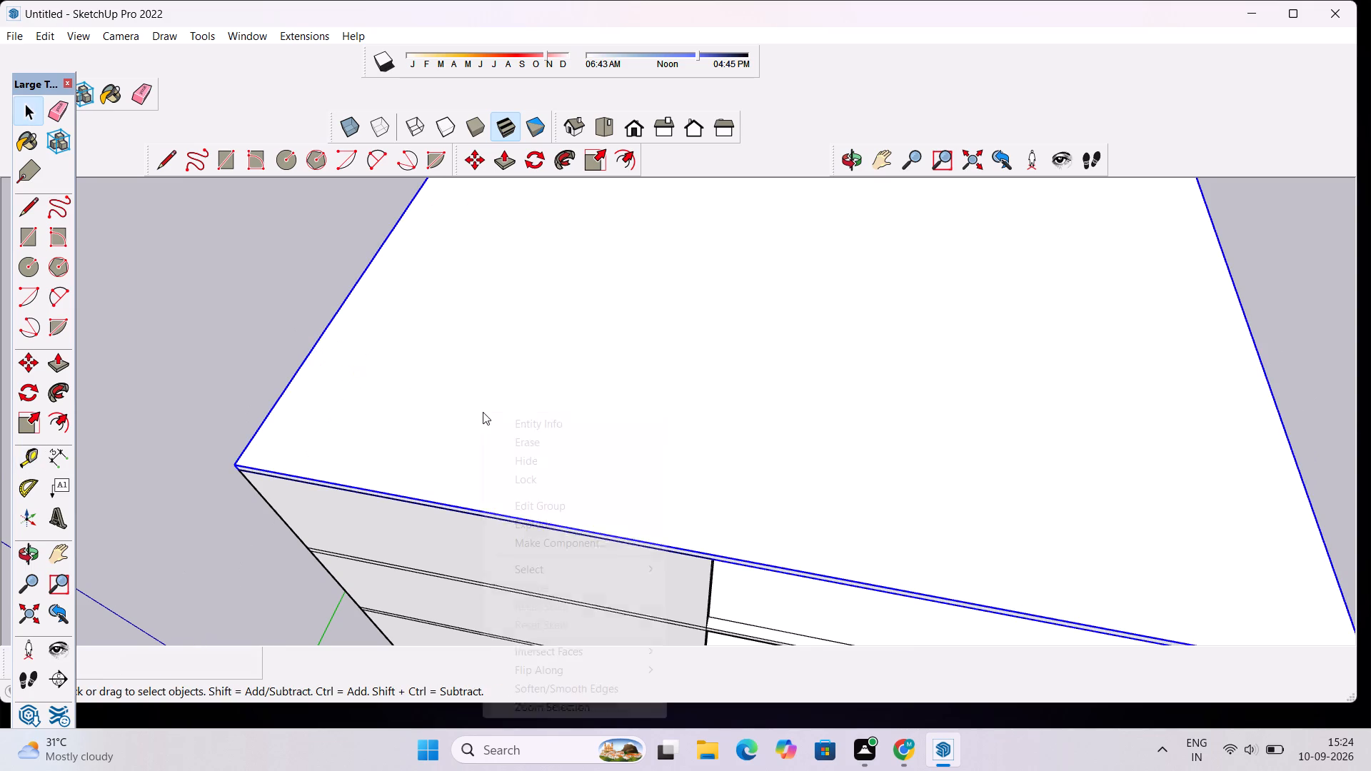
click(523, 518)
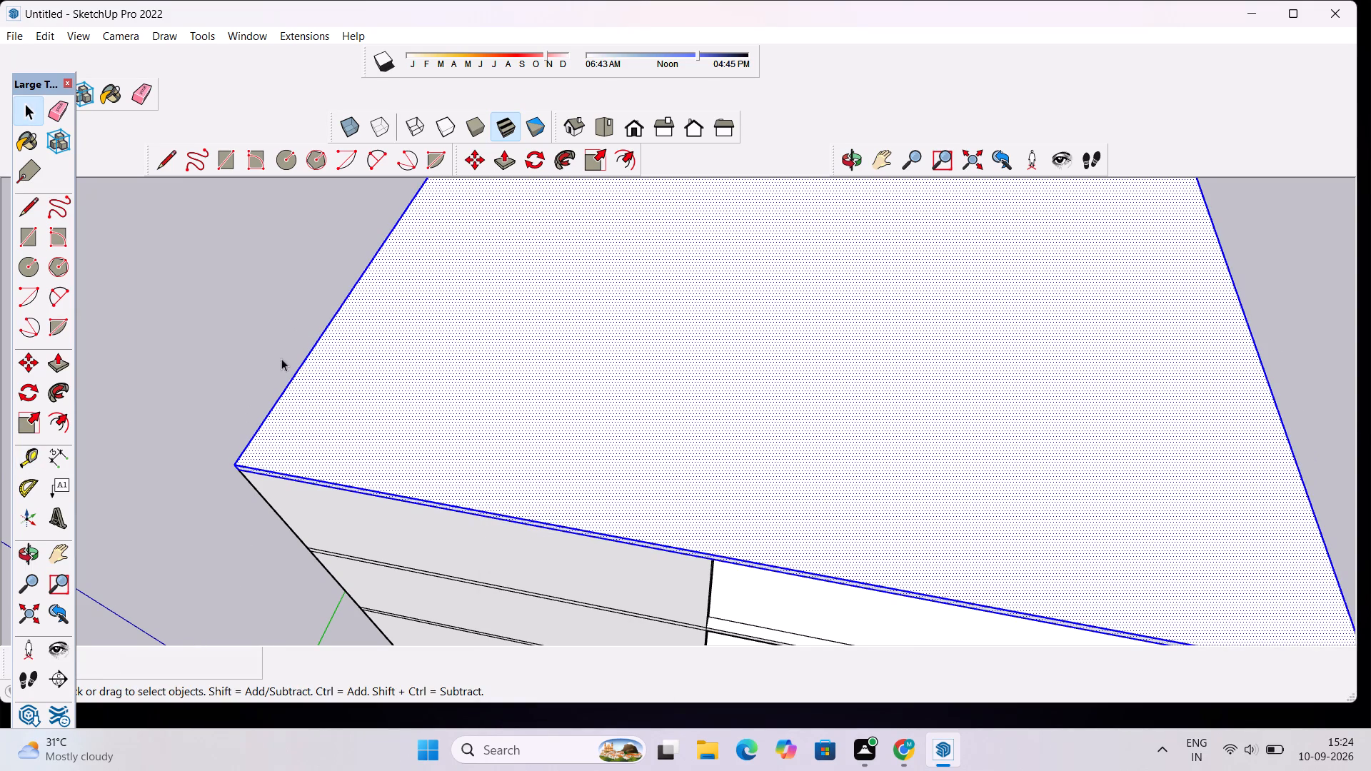
click(233, 343)
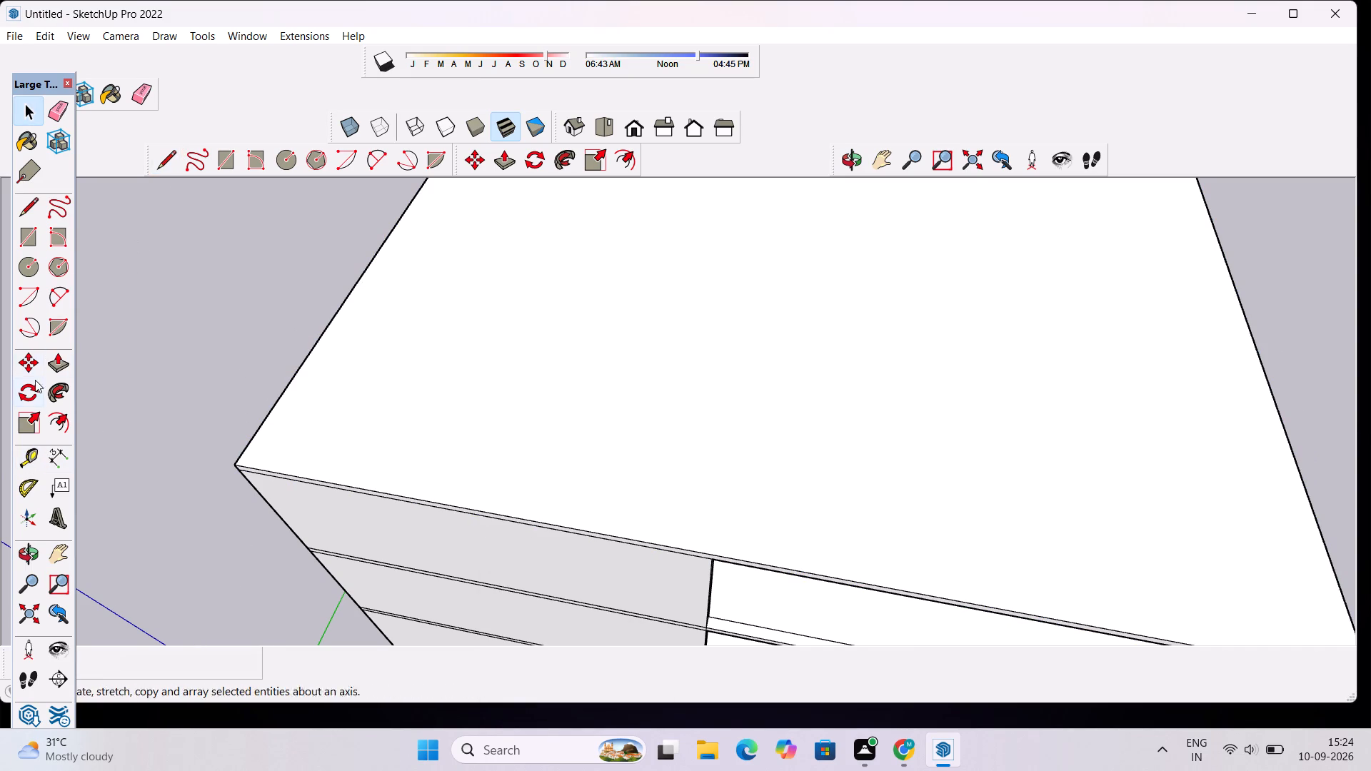
Place guides 9" inside the roof slab's edge along the green axis and its rear edge.
click(29, 453)
scroll(271, 424, down, 13)
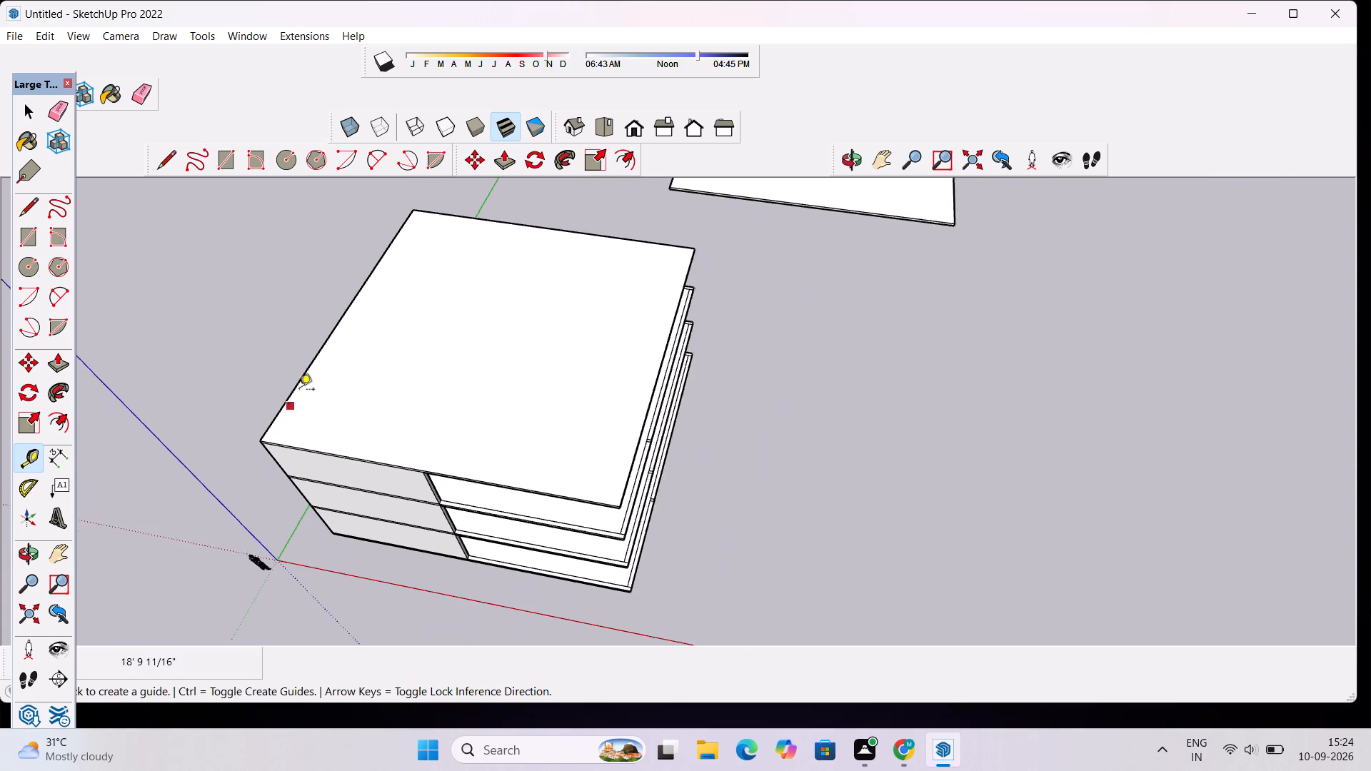
scroll(352, 261, up, 11)
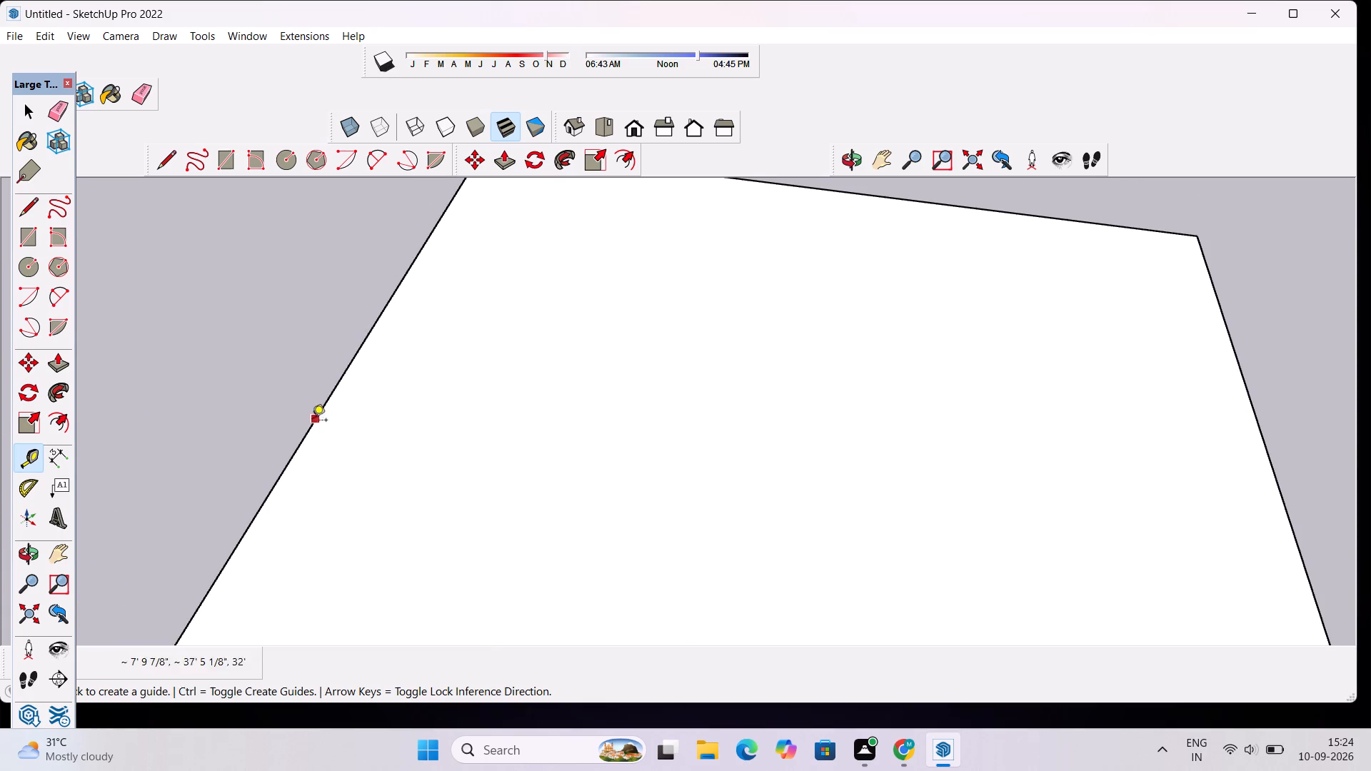
click(326, 409)
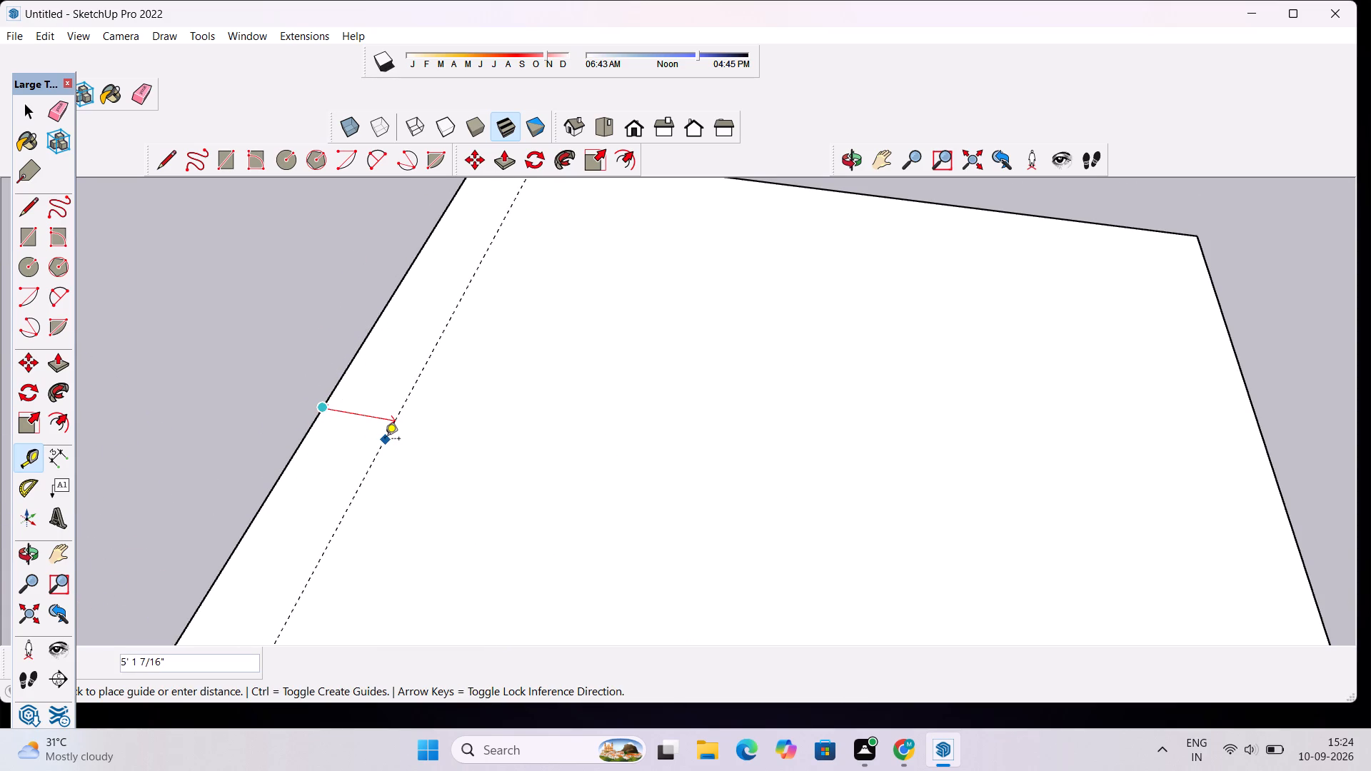
text(9")
key(Return)
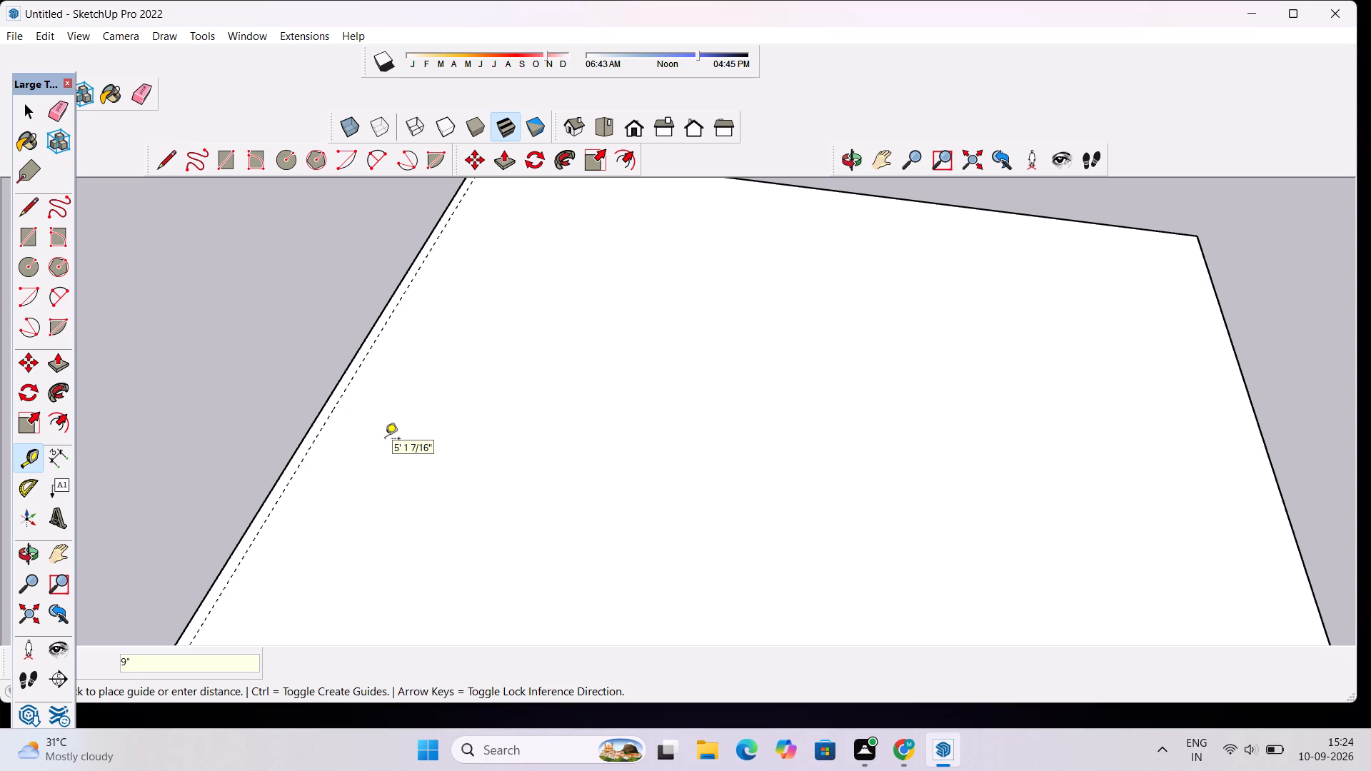
scroll(386, 593, down, 6)
scroll(708, 269, up, 6)
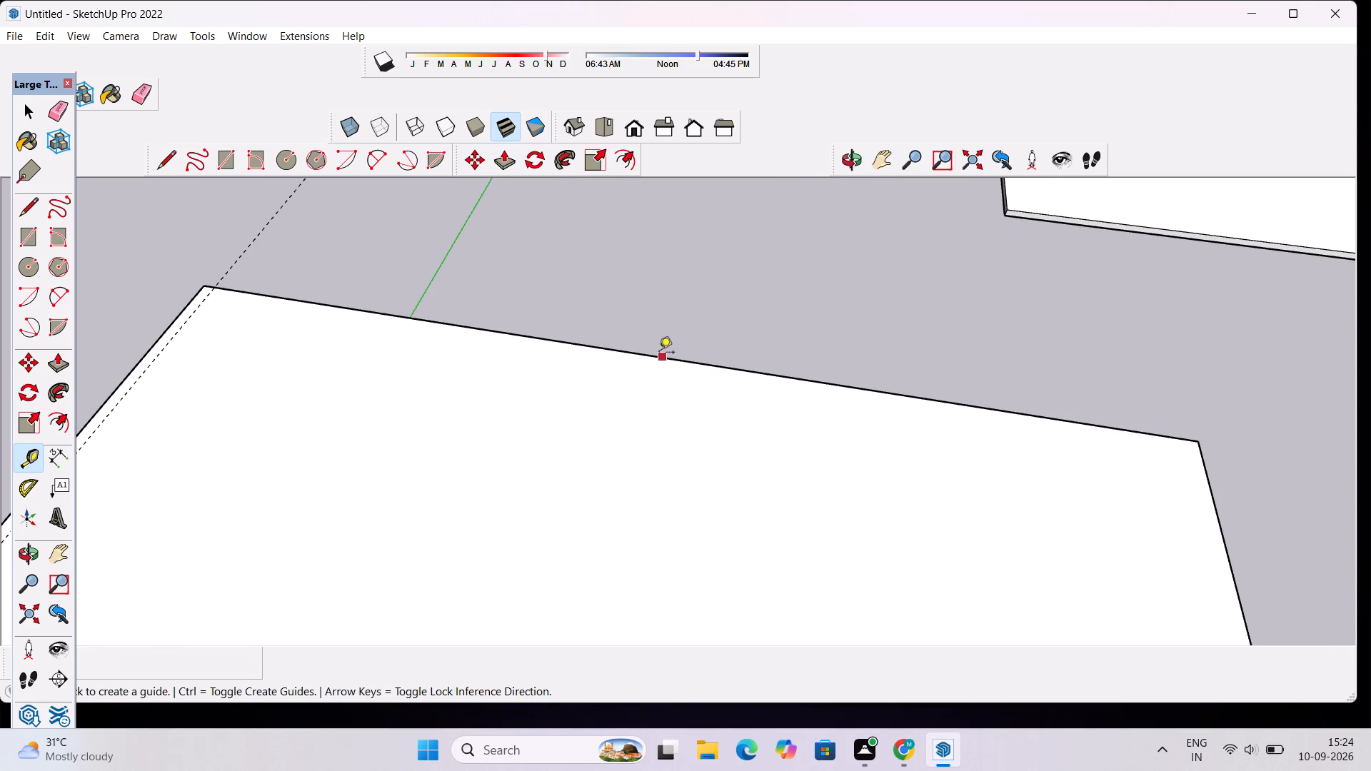
click(773, 376)
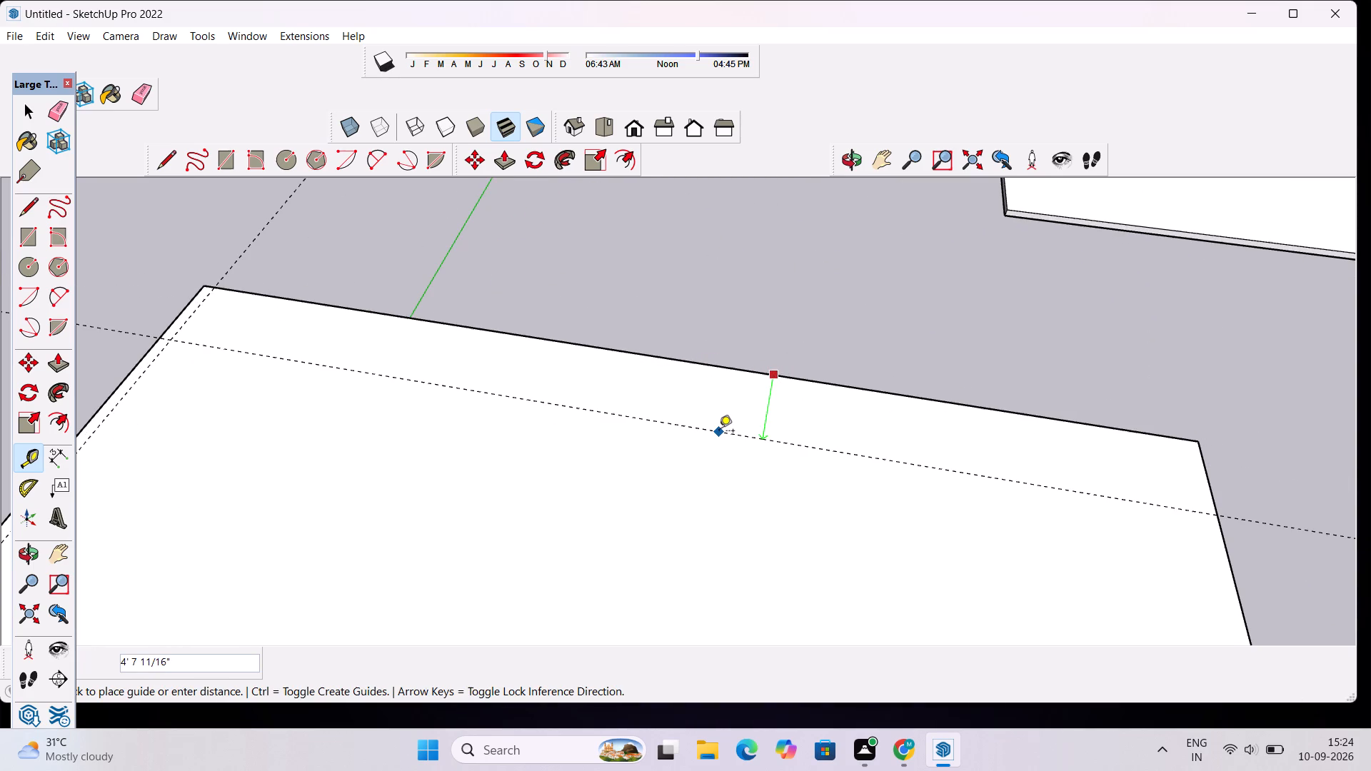
text(9")
key(Return)
Place a guide 9" inside the roof slab's side edge opposite the green axis, above the open side.
scroll(746, 419, down, 8)
scroll(928, 371, down, 7)
scroll(928, 545, up, 3)
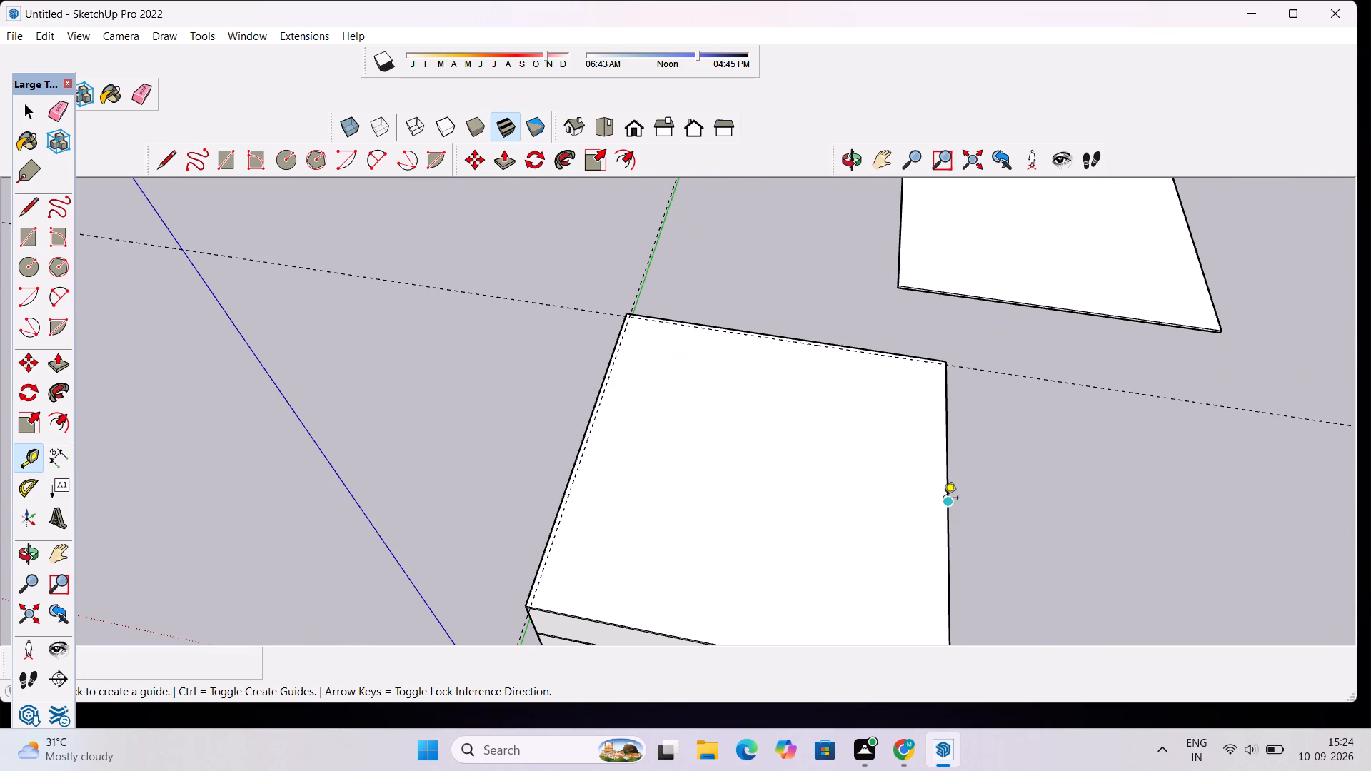
click(946, 503)
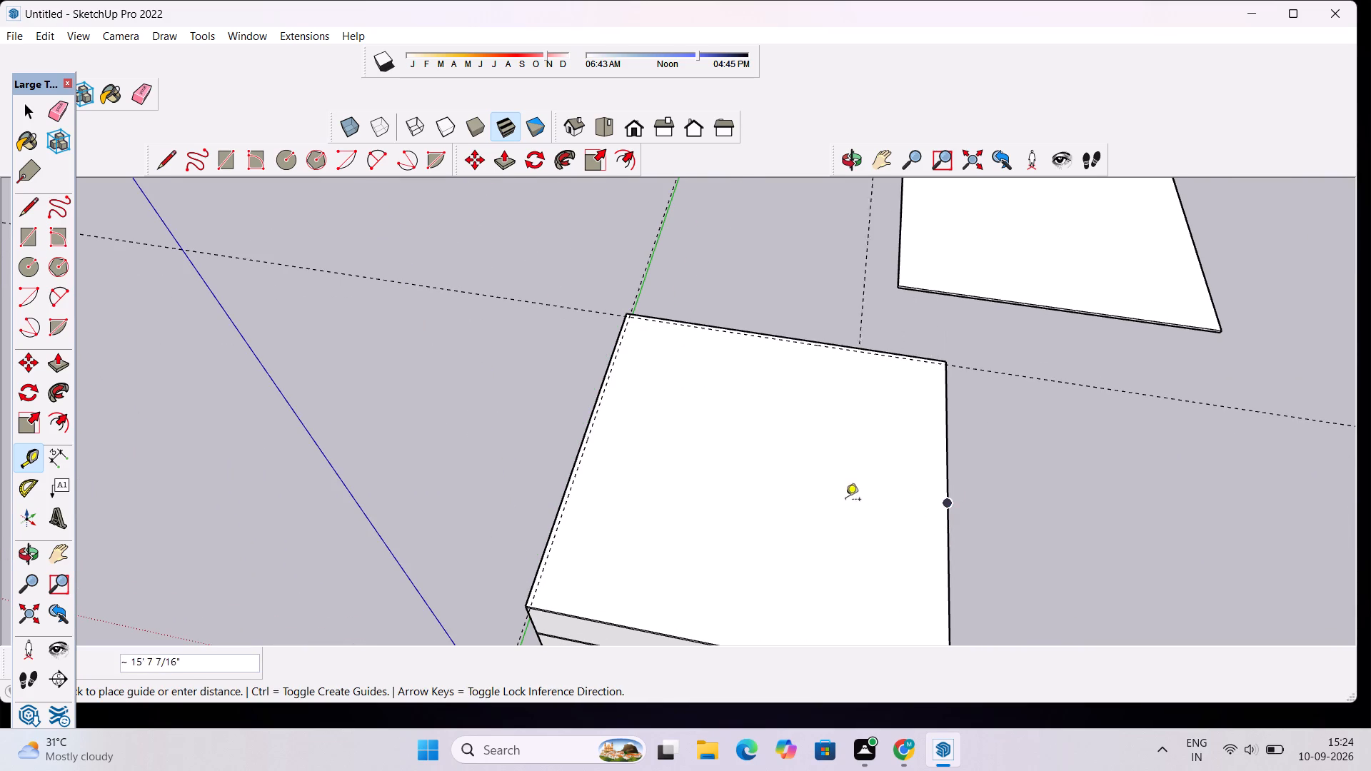
key(space)
scroll(976, 539, up, 5)
key(t)
scroll(943, 526, up, 5)
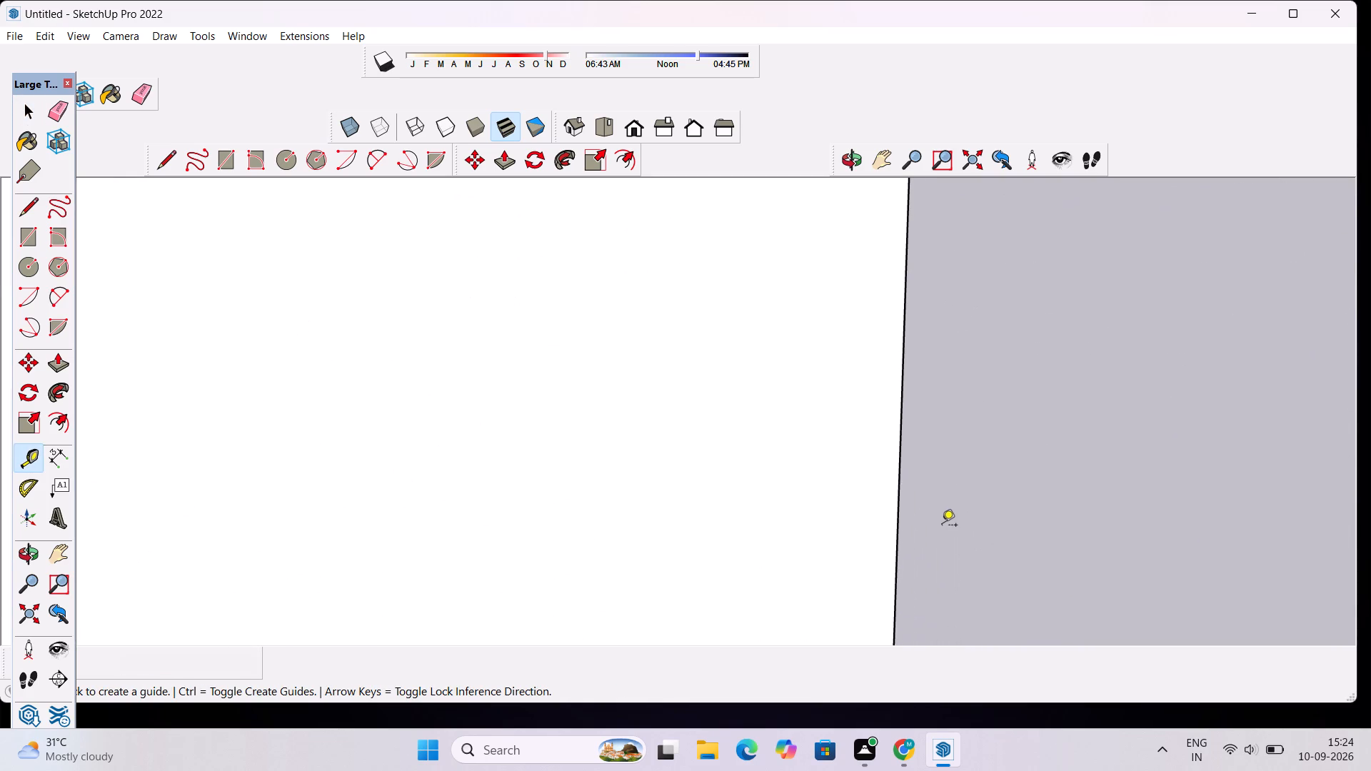
click(904, 446)
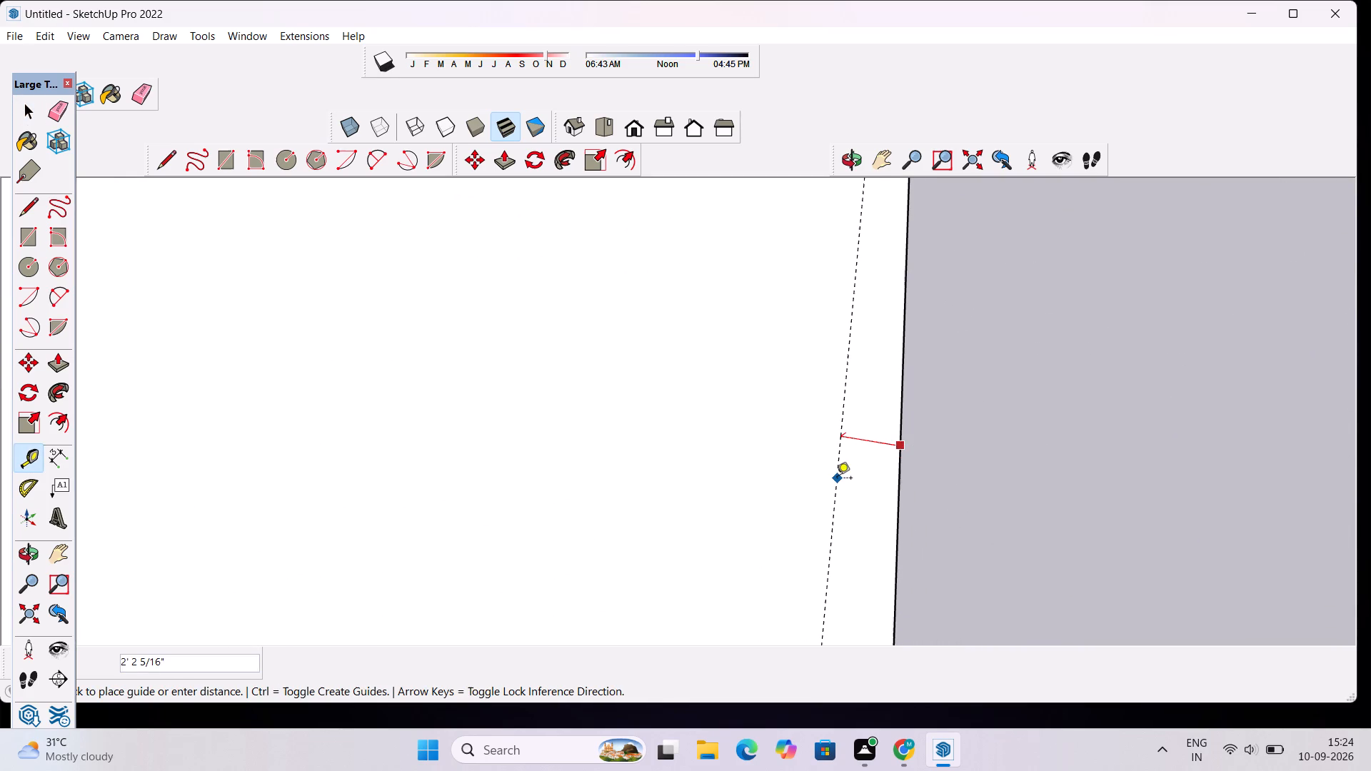
text(9")
key(Return)
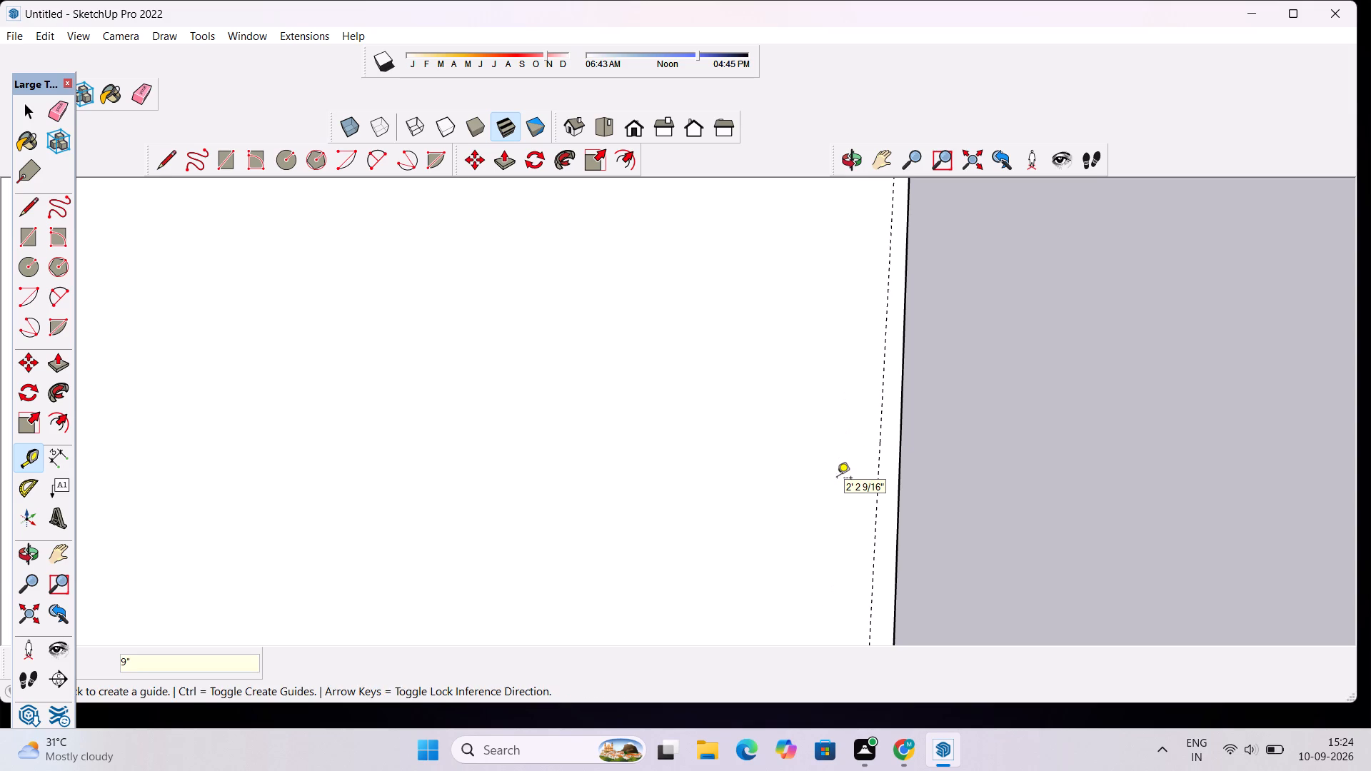
Place a guide 9" inside the roof slab's front edge, above the partial front wall.
scroll(881, 441, down, 12)
scroll(830, 485, down, 6)
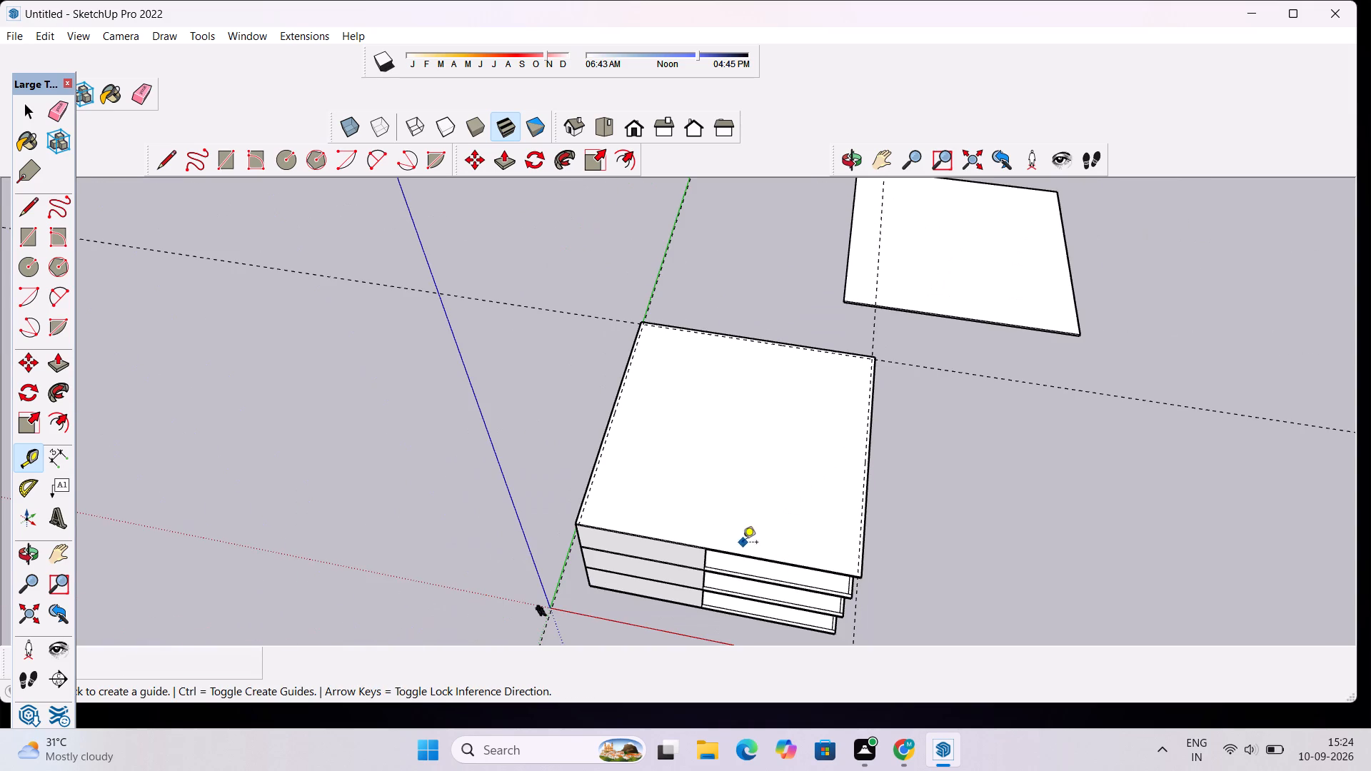
scroll(725, 543, up, 7)
scroll(606, 540, up, 10)
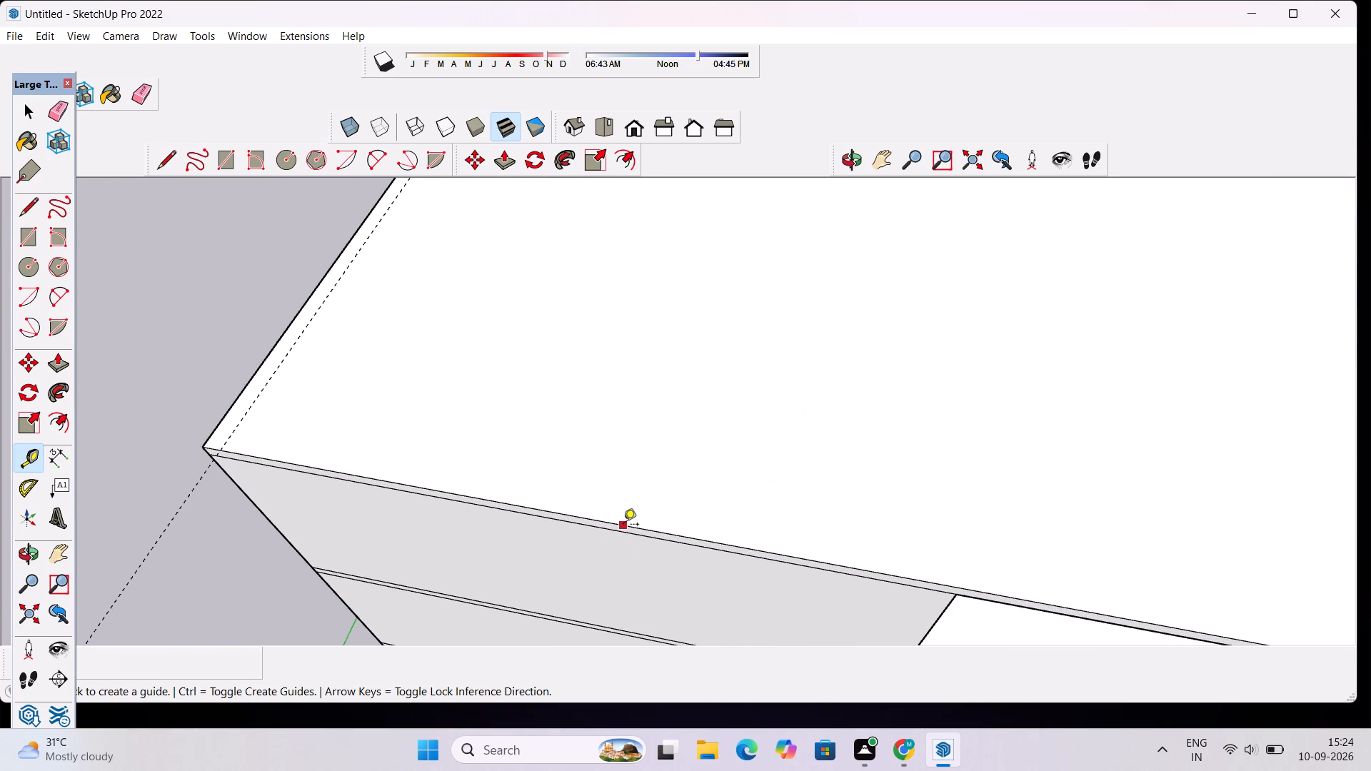
click(623, 525)
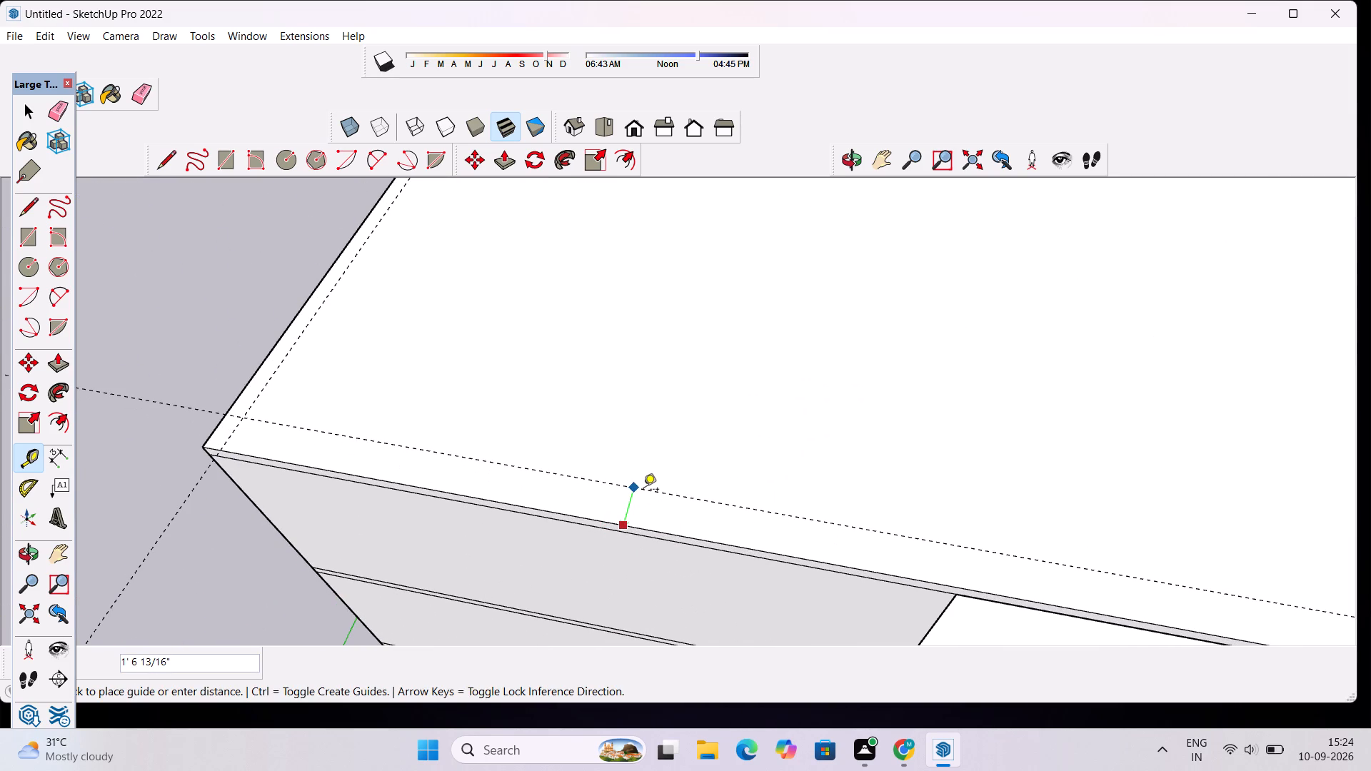
text(9")
key(Return)
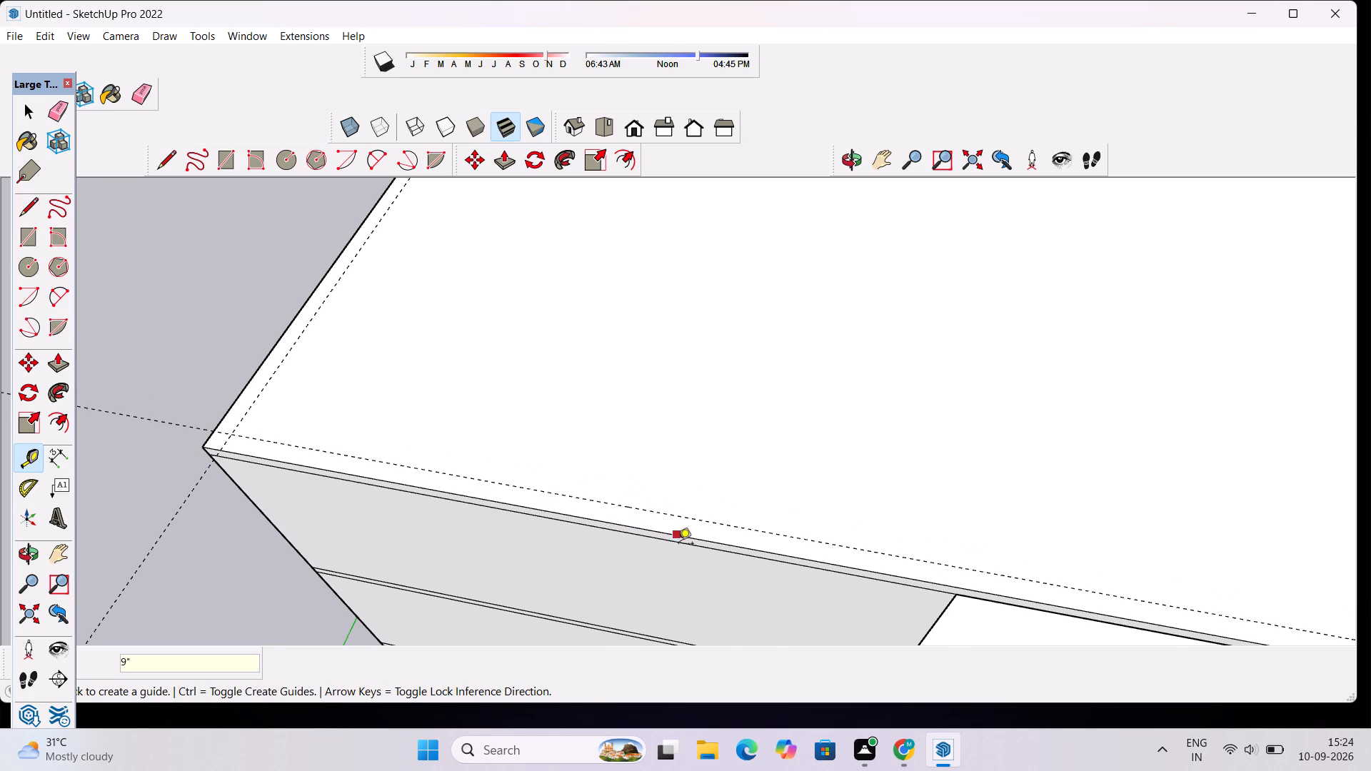
Draw a 58' 6" by 58' 6" rectangle on the roof slab between diagonally opposite guide intersections.
scroll(671, 540, down, 8)
scroll(758, 556, down, 3)
scroll(1009, 592, down, 2)
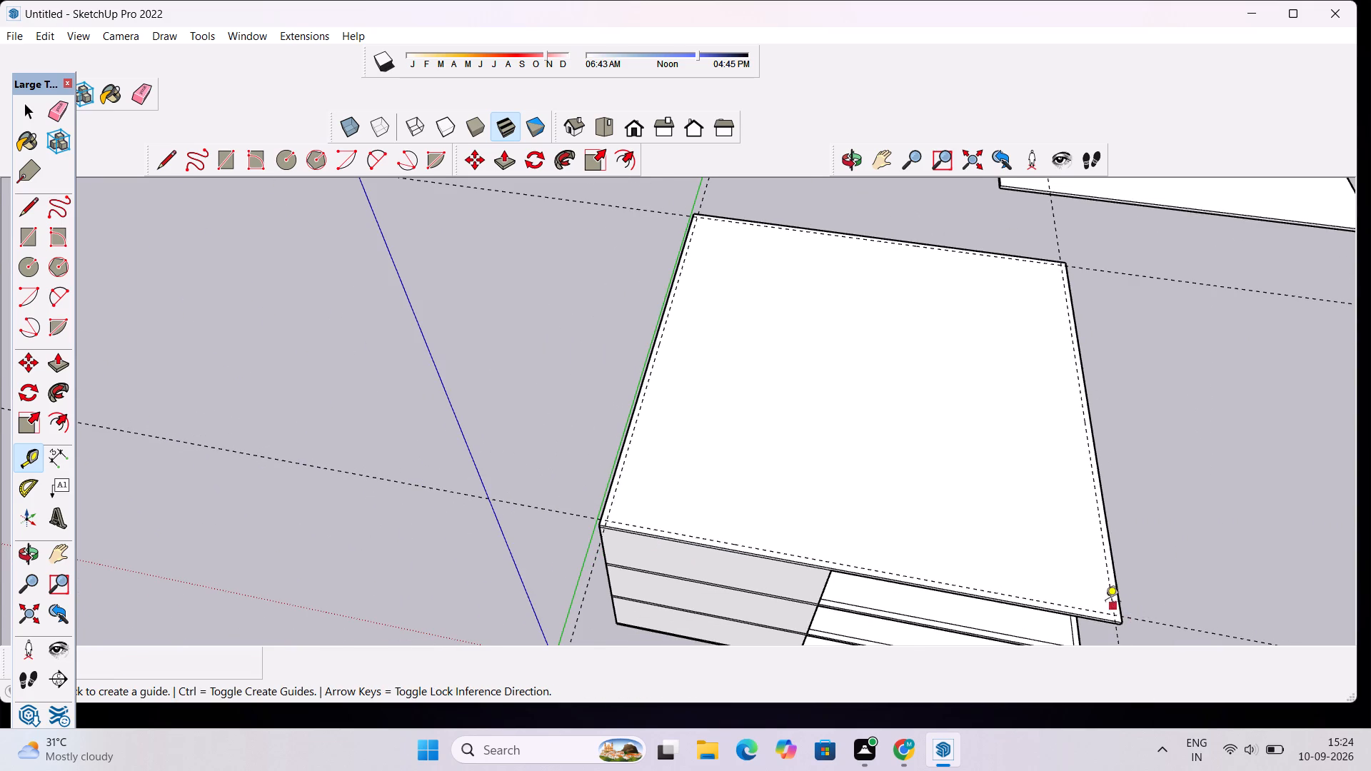
scroll(1049, 548, down, 8)
scroll(1150, 538, up, 11)
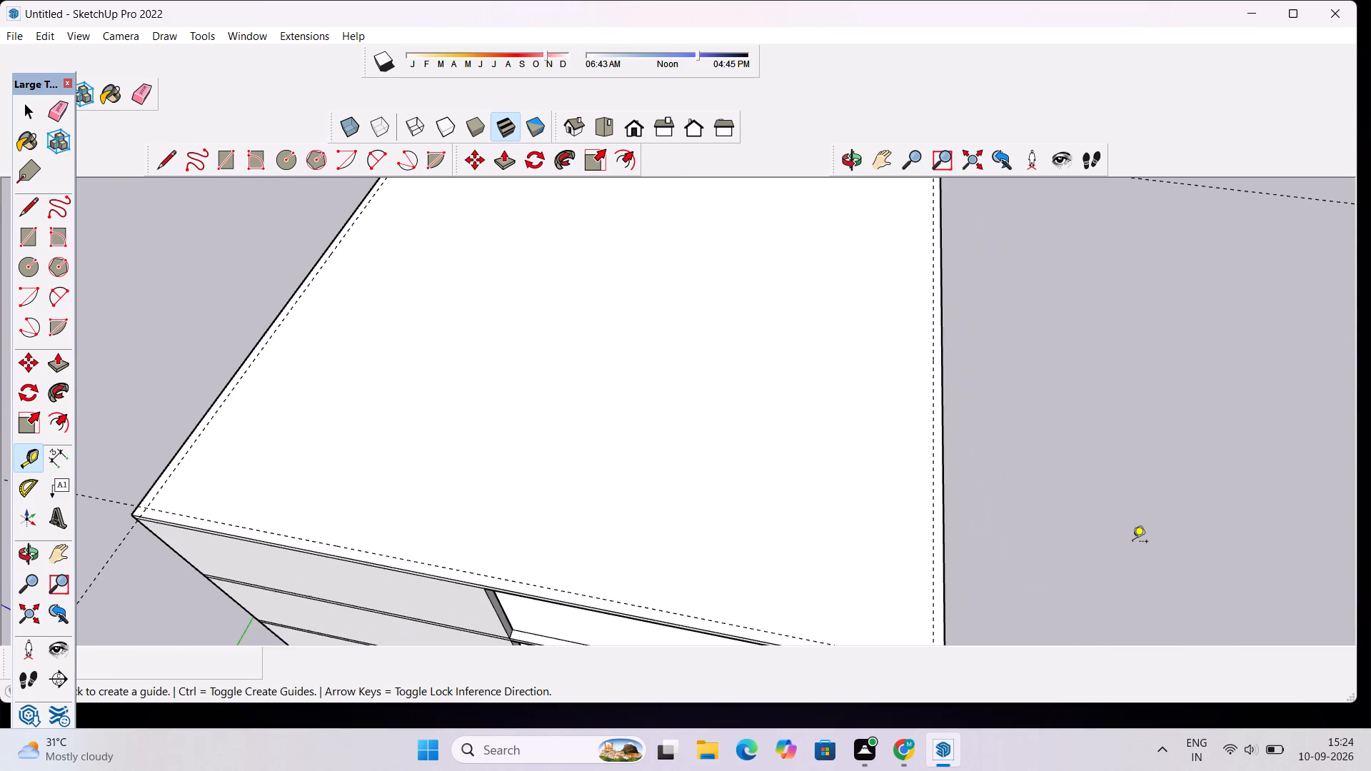
key(space)
key(r)
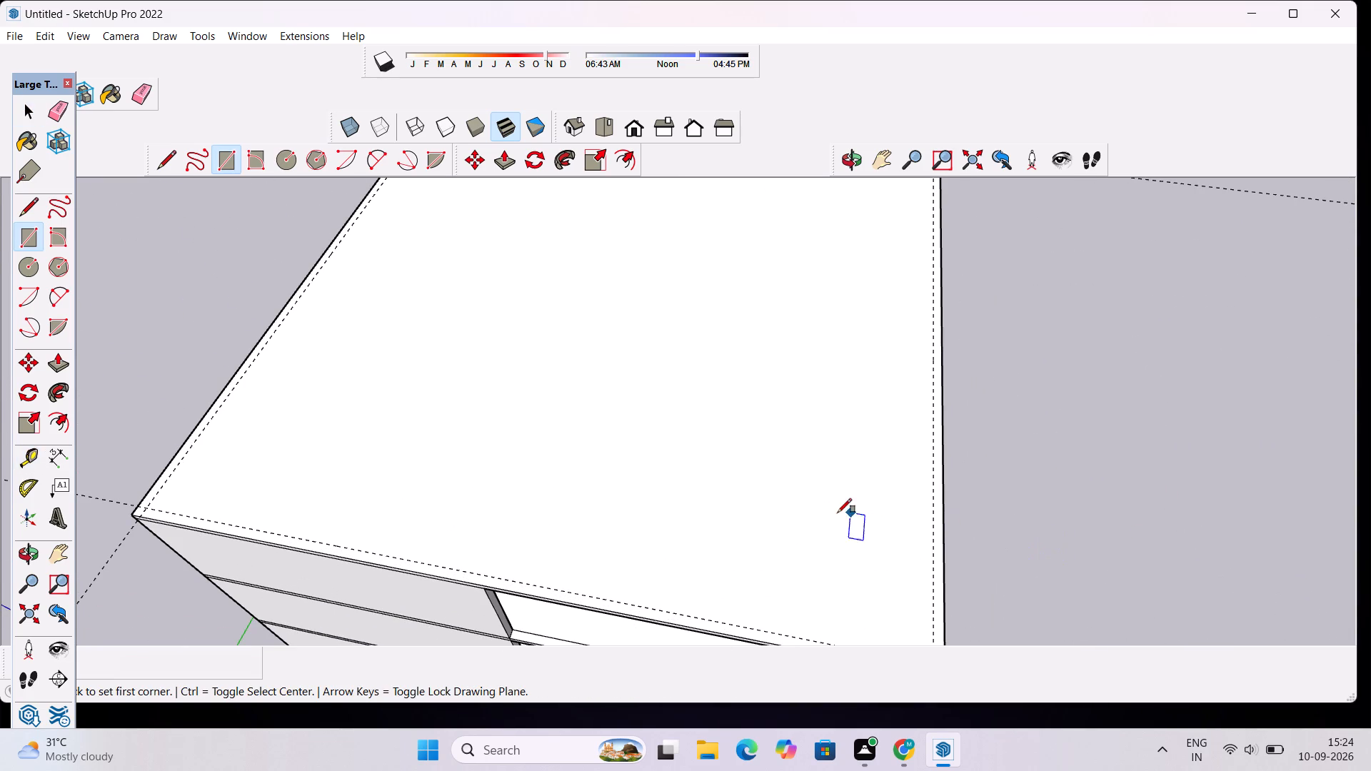
scroll(143, 508, up, 6)
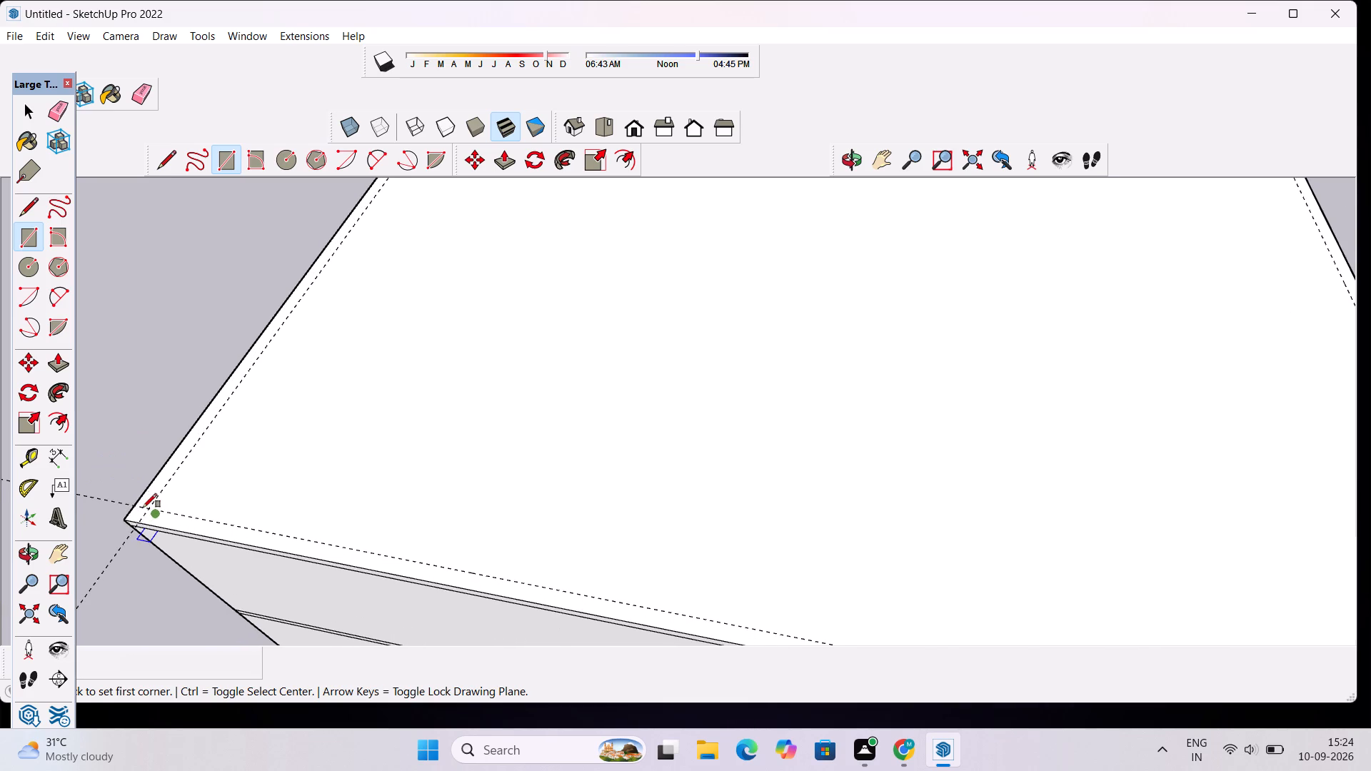
click(148, 508)
scroll(261, 438, down, 5)
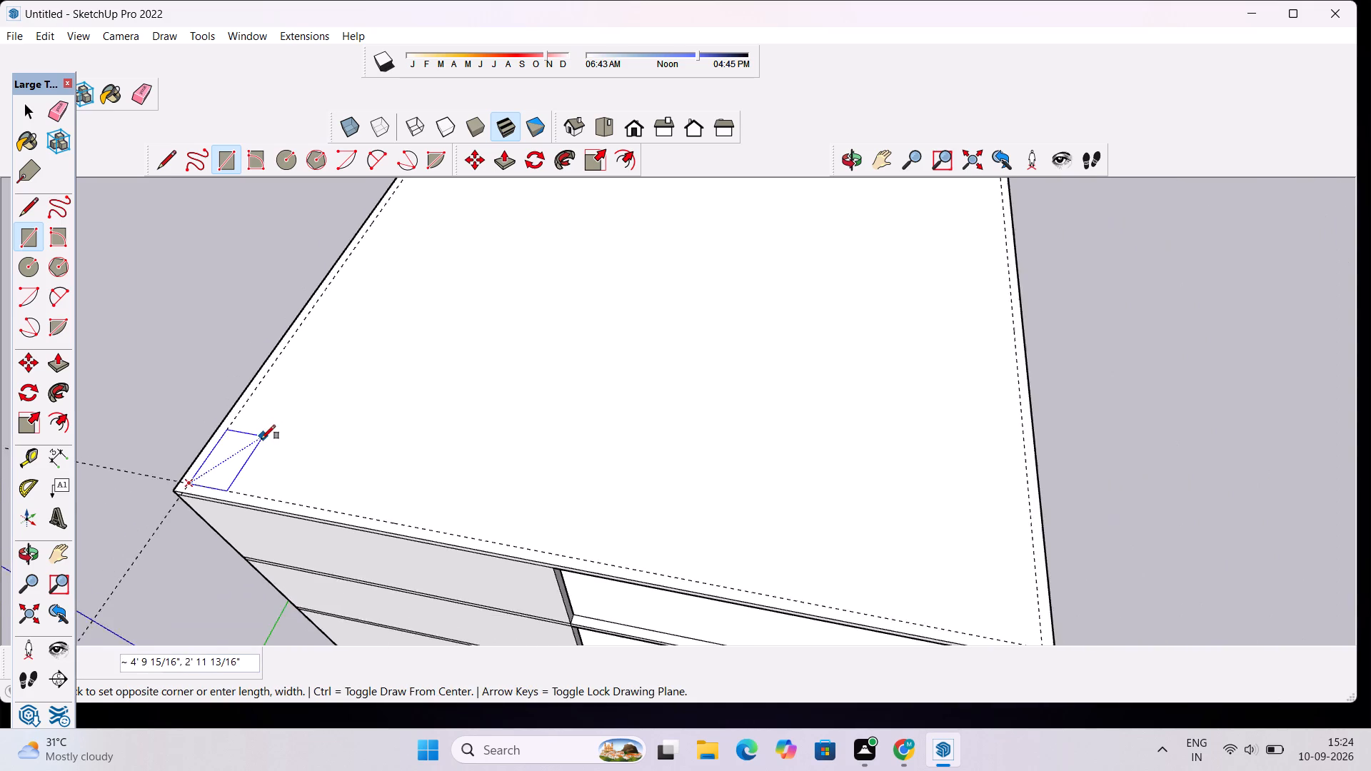
scroll(261, 439, down, 3)
scroll(653, 308, down, 9)
scroll(754, 251, up, 7)
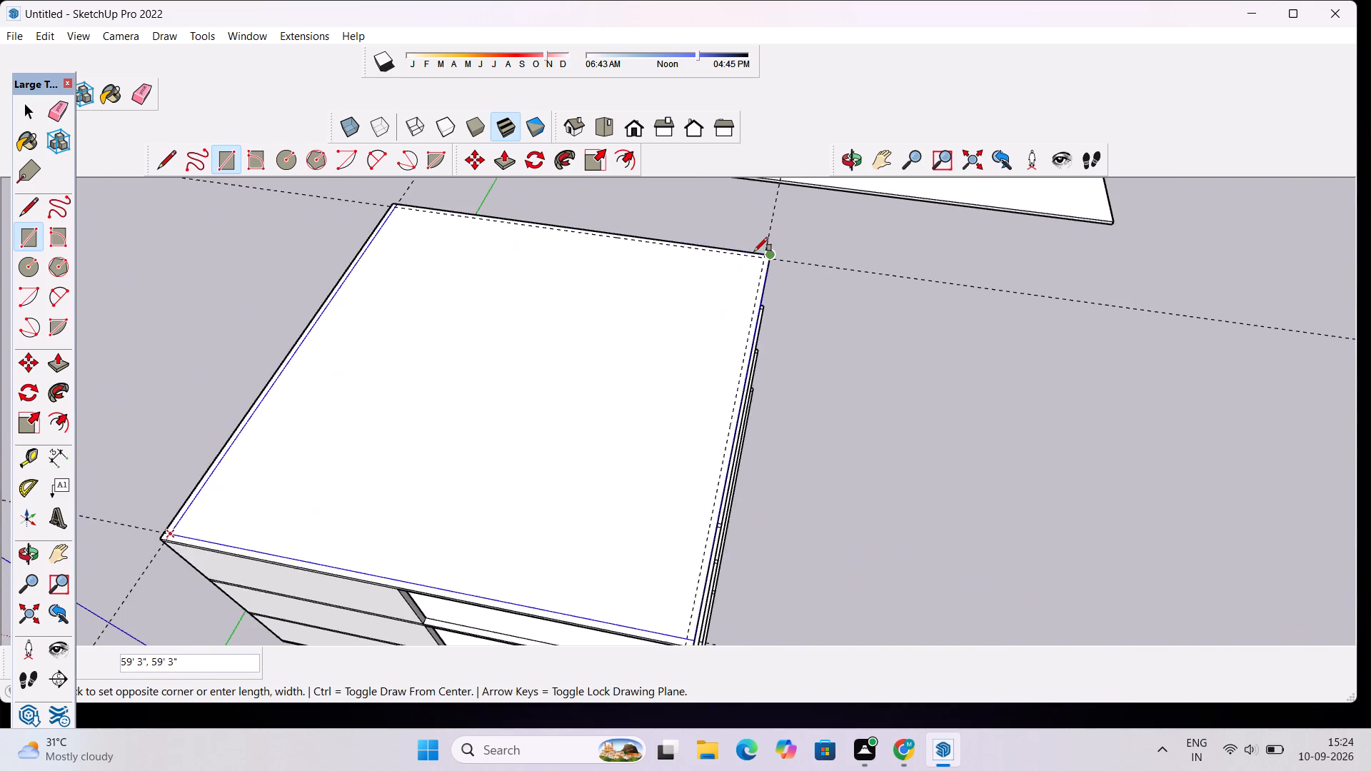
scroll(754, 251, up, 10)
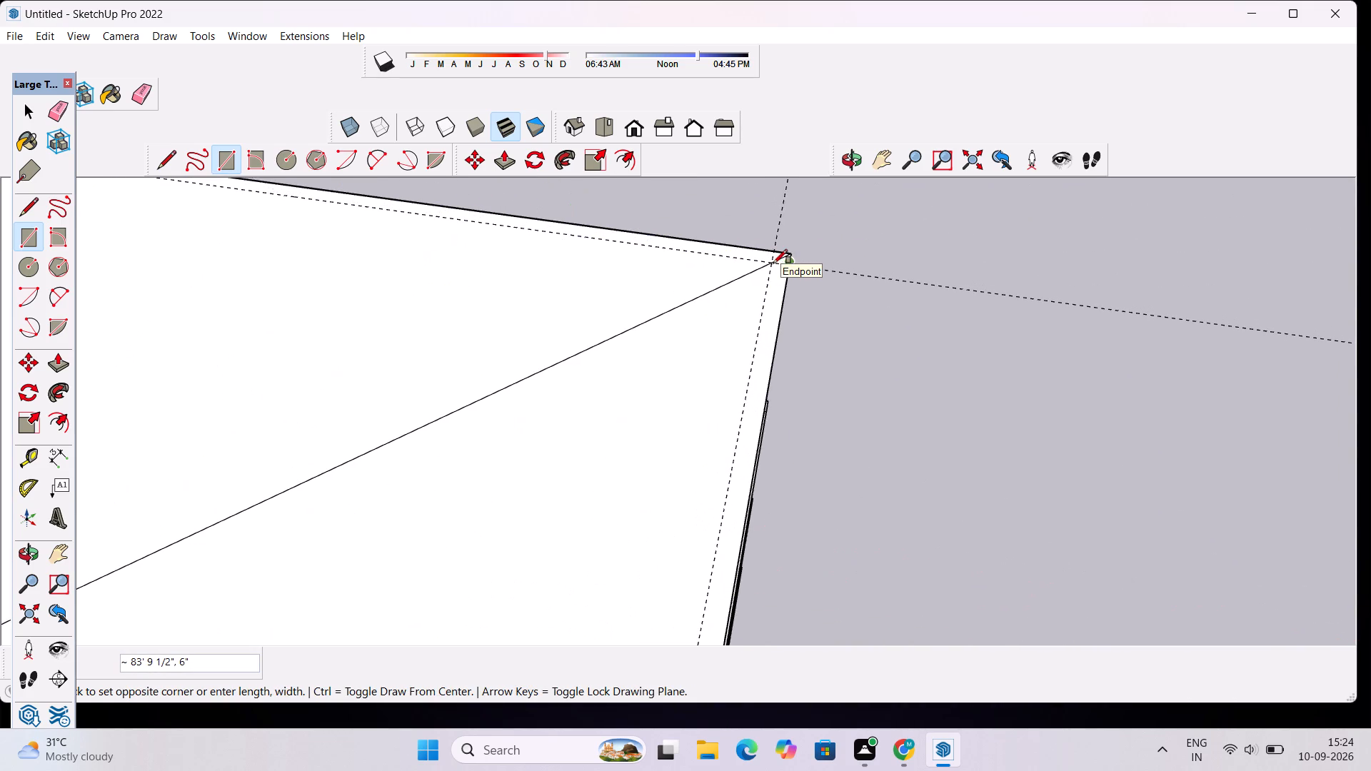
scroll(773, 263, up, 5)
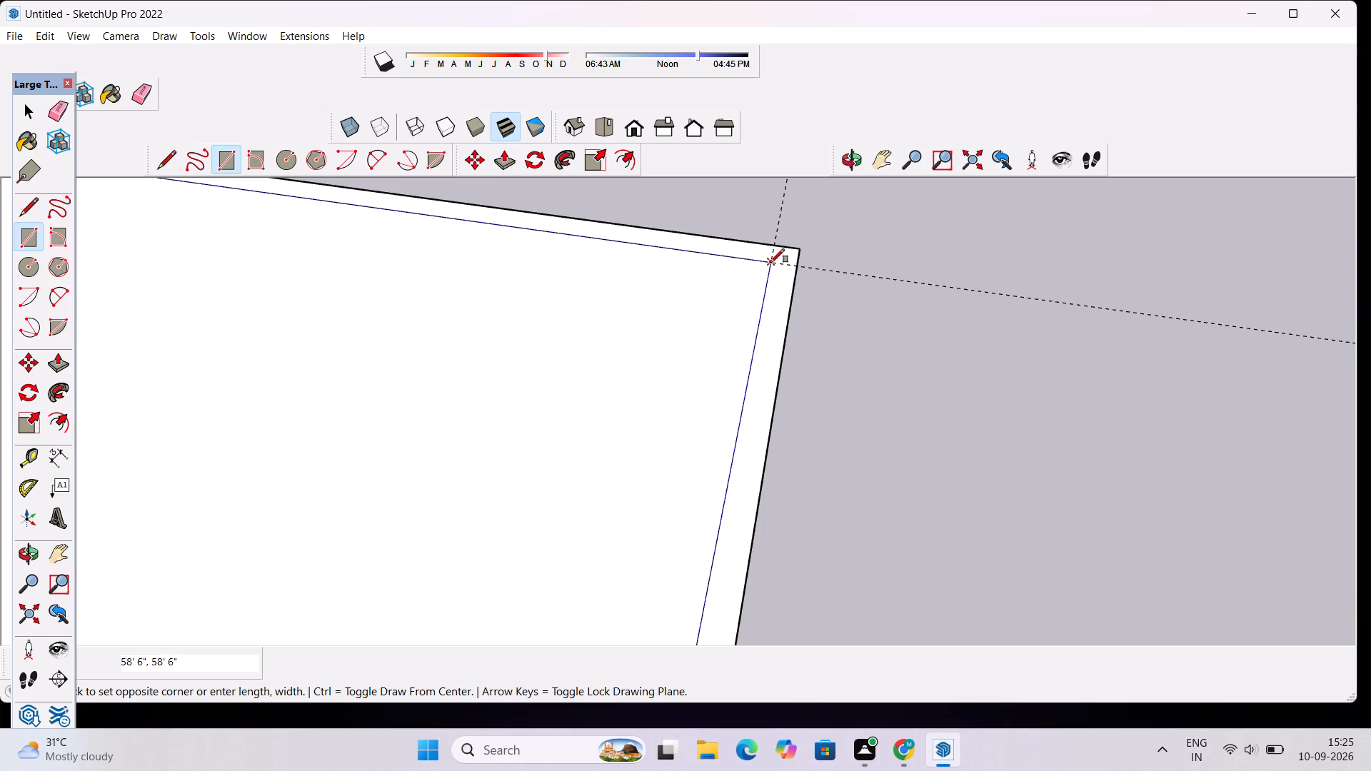
click(770, 263)
key(space)
Erase all four guides around the roof slab, keeping the inset rectangle.
scroll(772, 276, down, 11)
key(e)
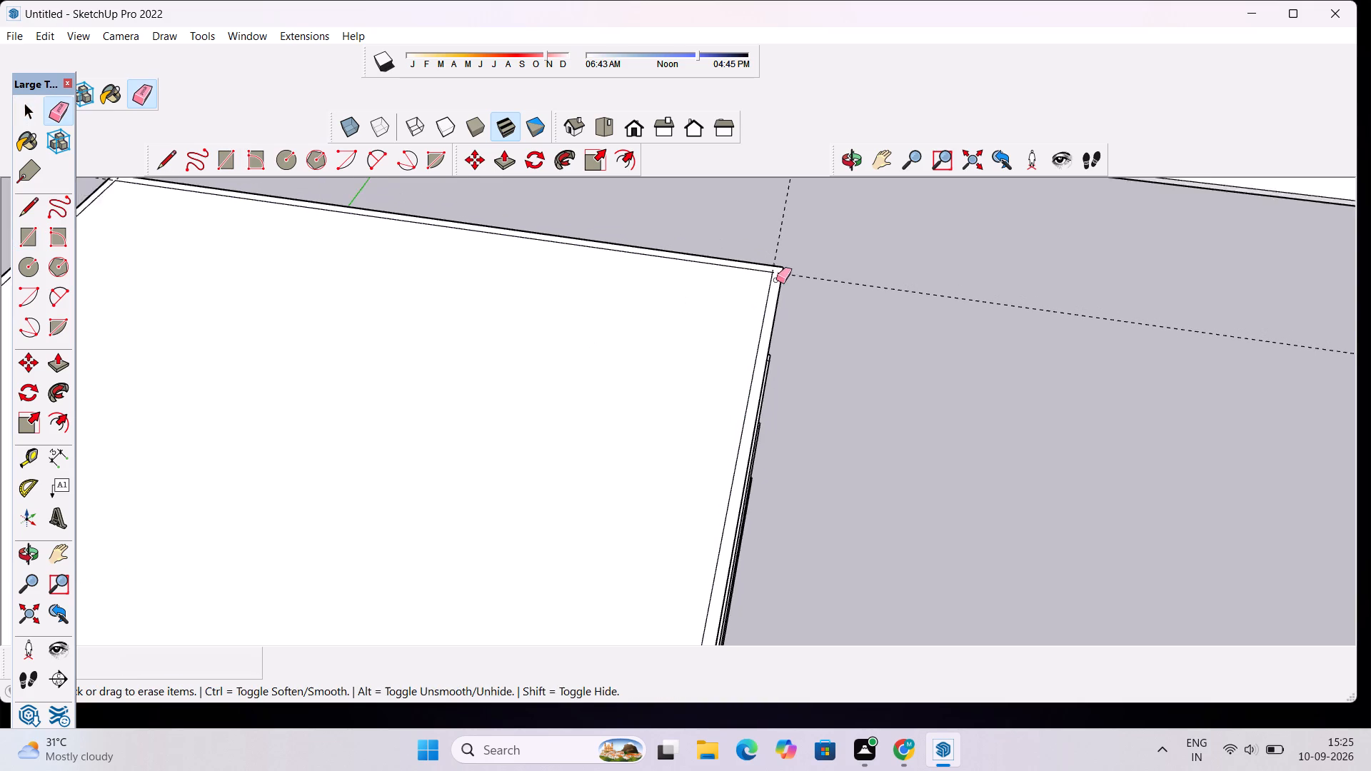
scroll(778, 279, down, 6)
drag(777, 255, 800, 279)
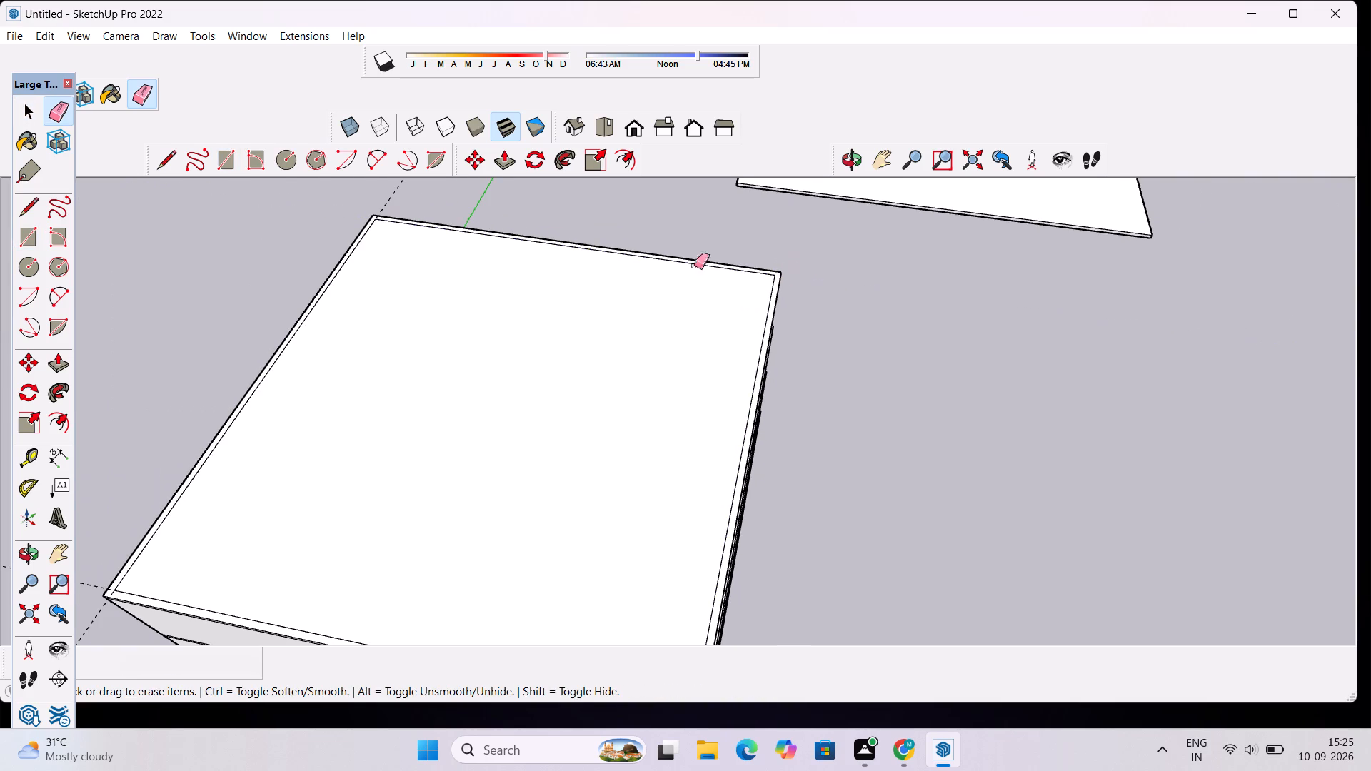
click(389, 196)
scroll(441, 213, down, 7)
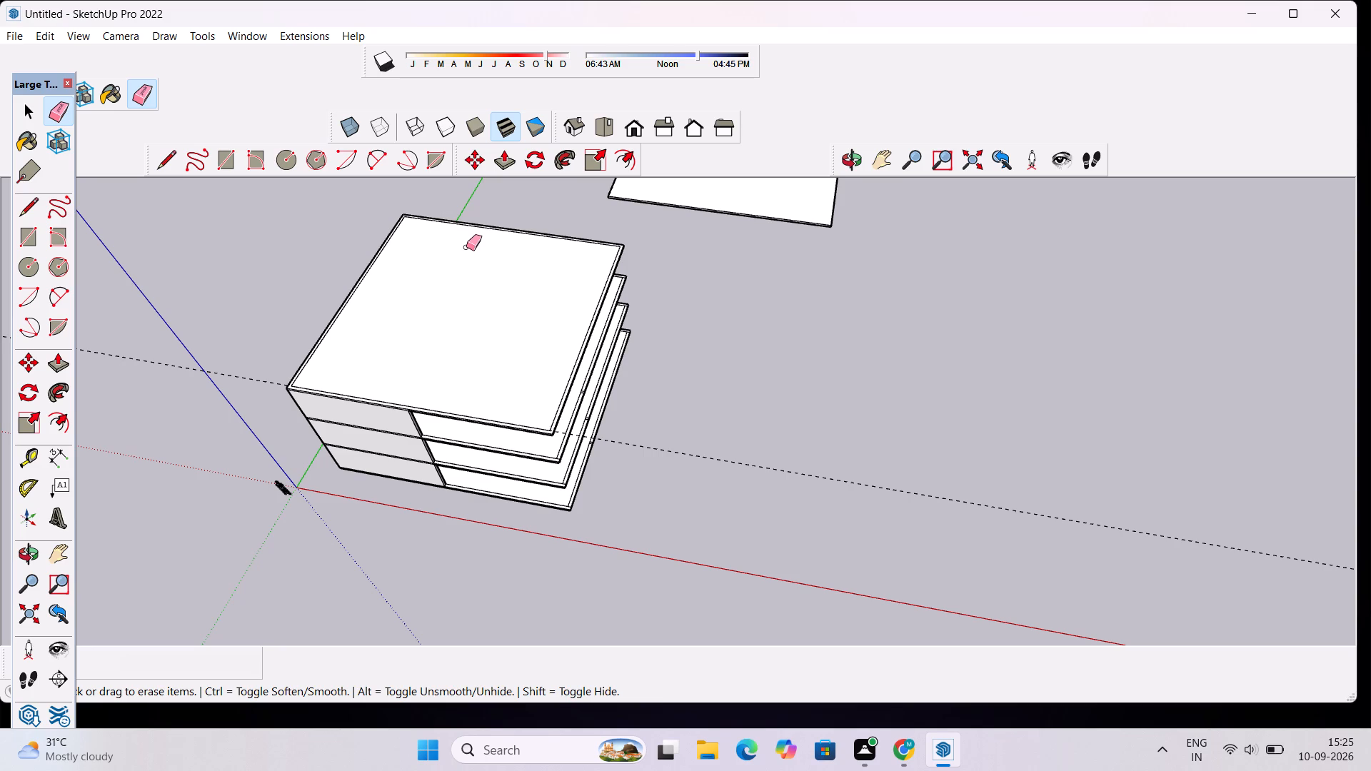
drag(693, 436, 694, 448)
drag(694, 448, 694, 459)
key(space)
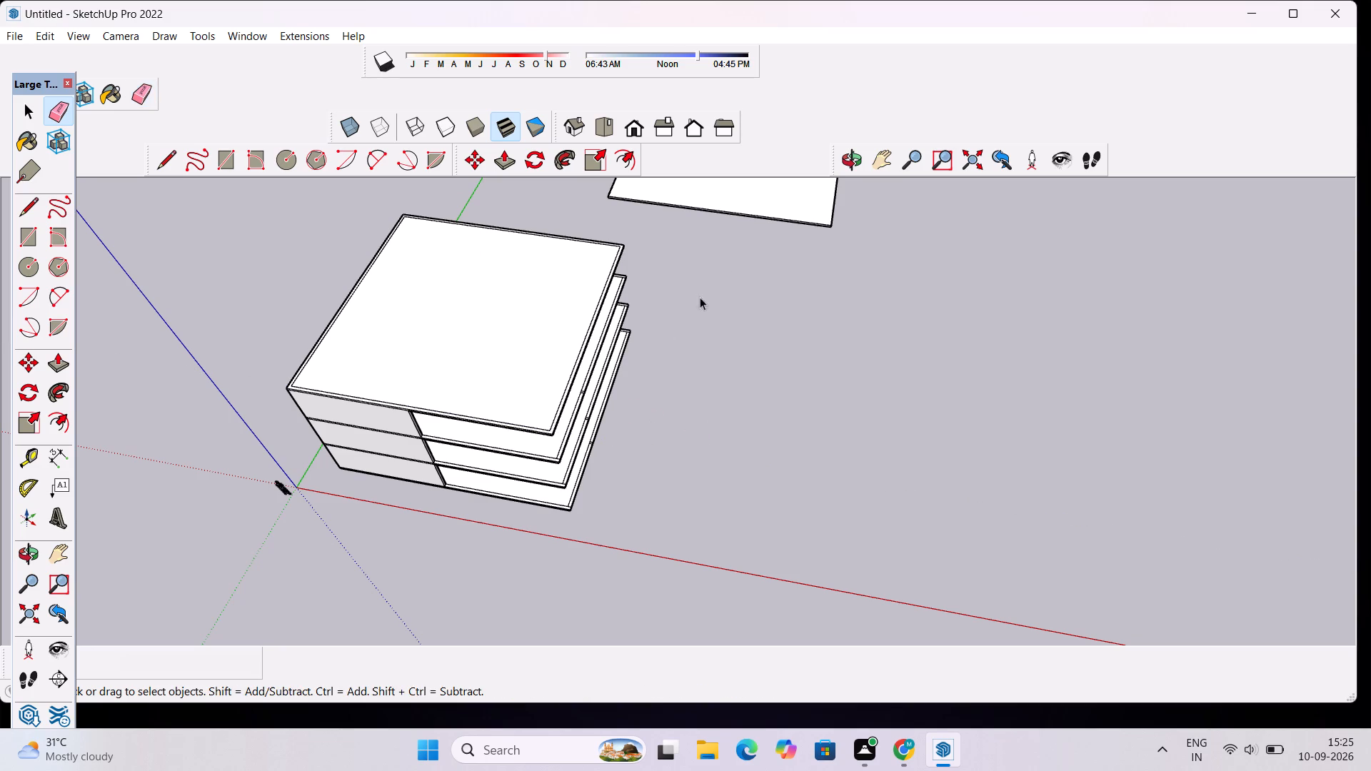
Draw a line up the roof slab's front side face from the top-storey front wall's free end to the slab's top edge.
click(841, 159)
drag(581, 475, 696, 416)
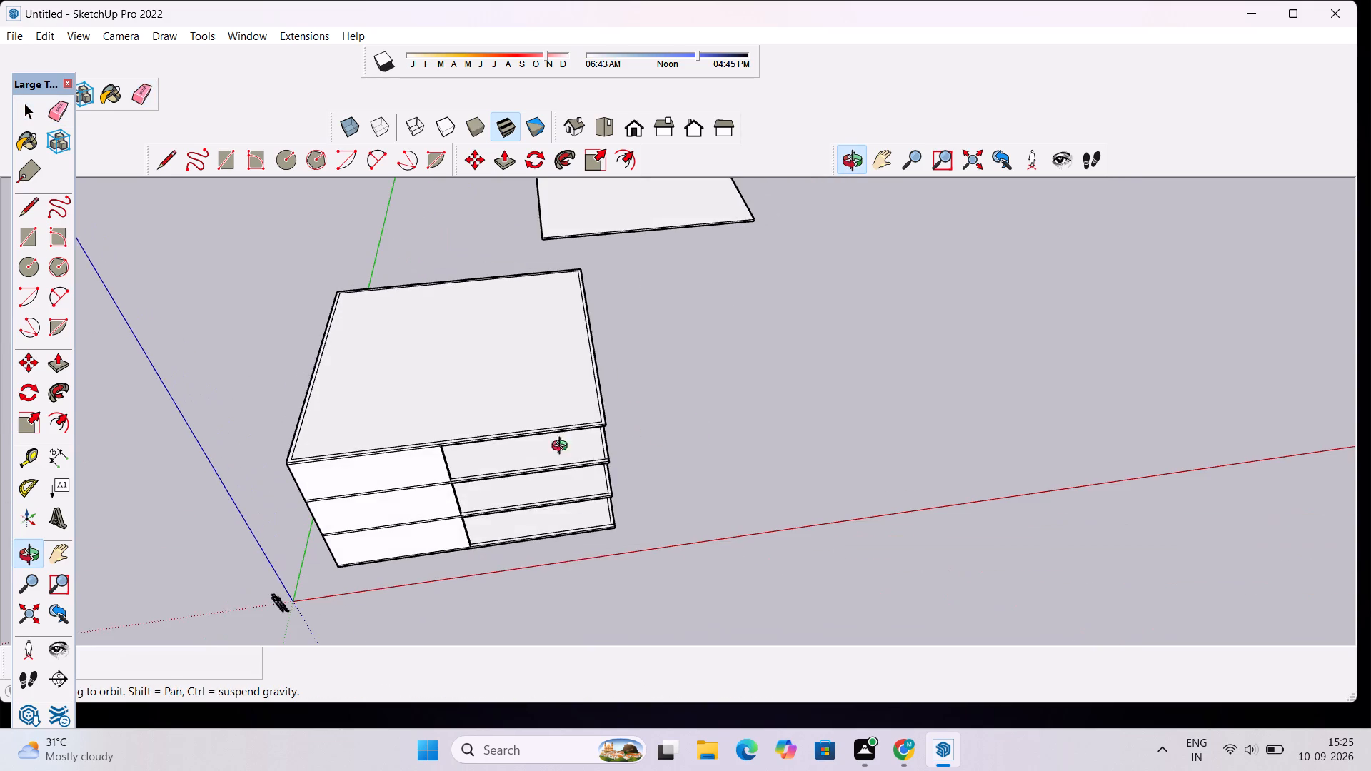
scroll(381, 461, up, 7)
scroll(488, 427, up, 15)
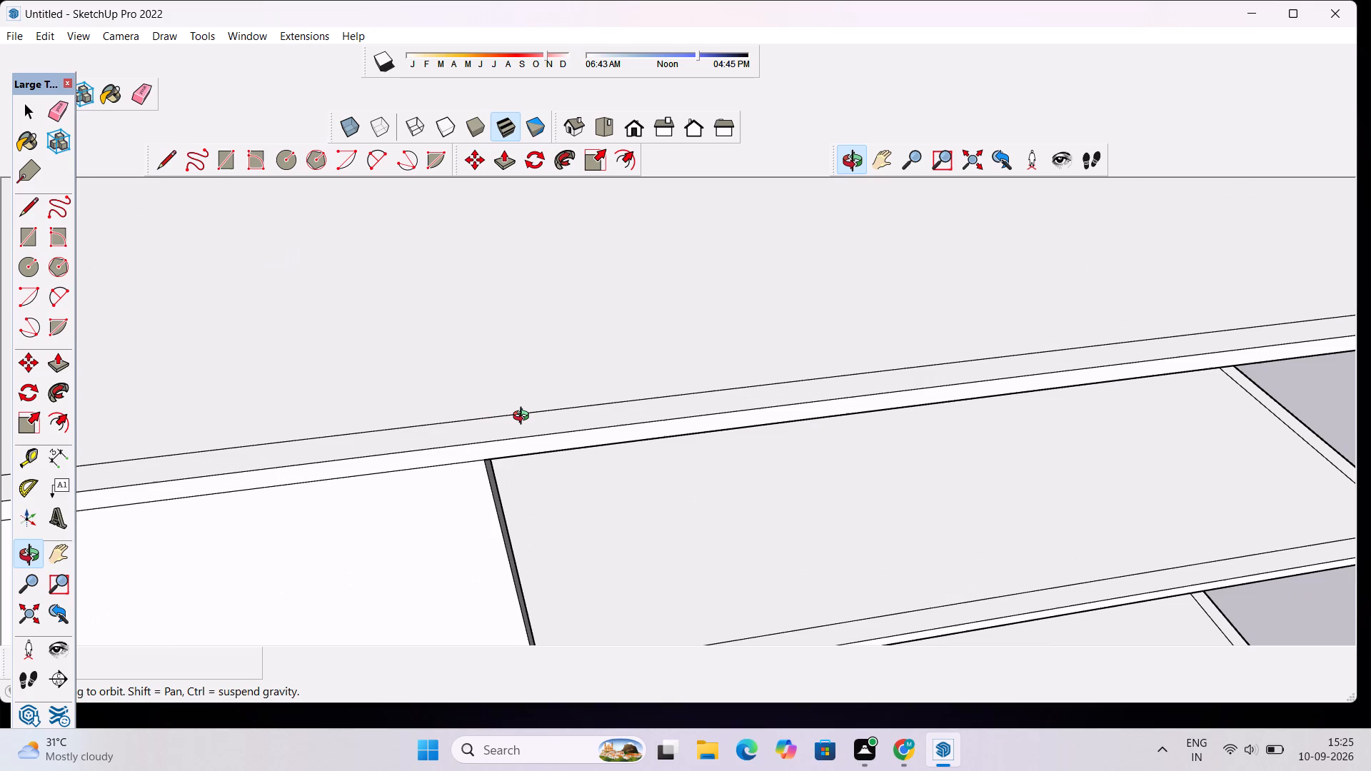
scroll(524, 418, up, 1)
key(l)
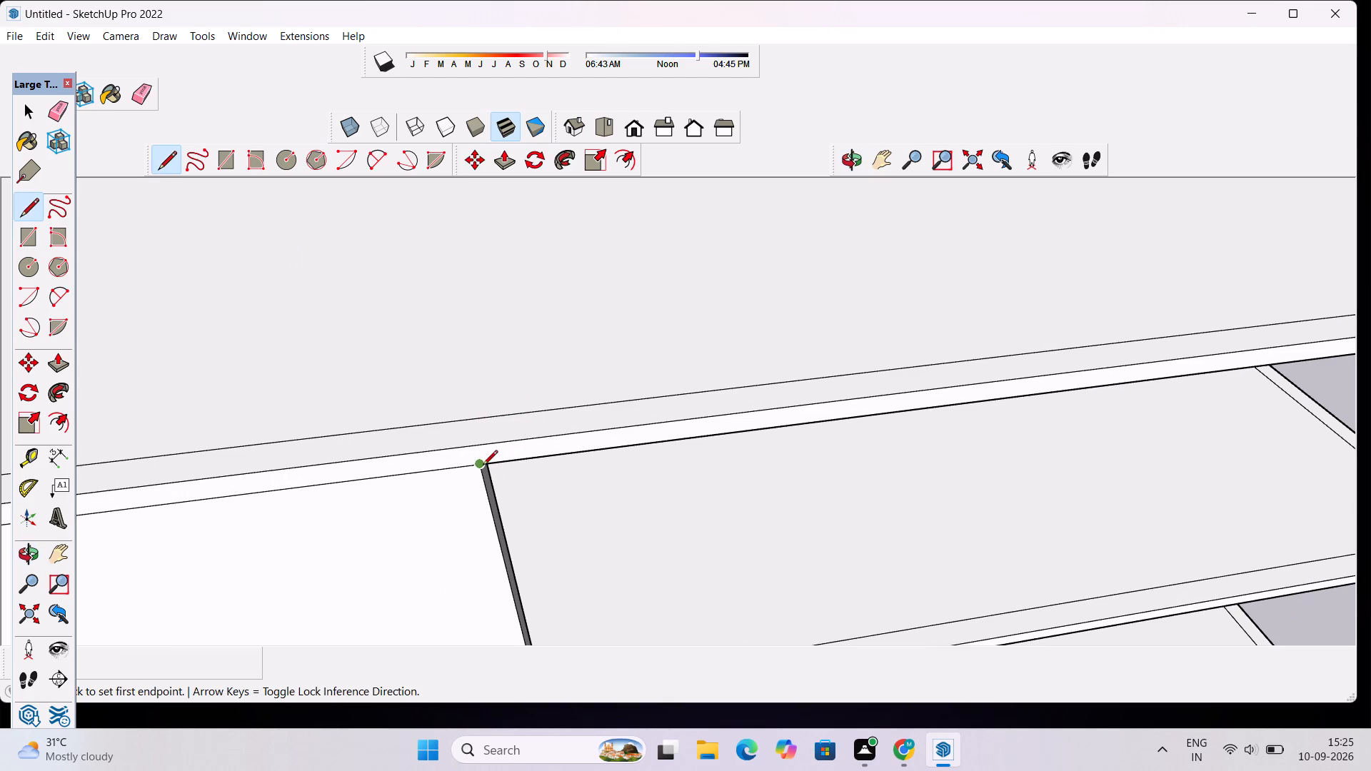
click(479, 466)
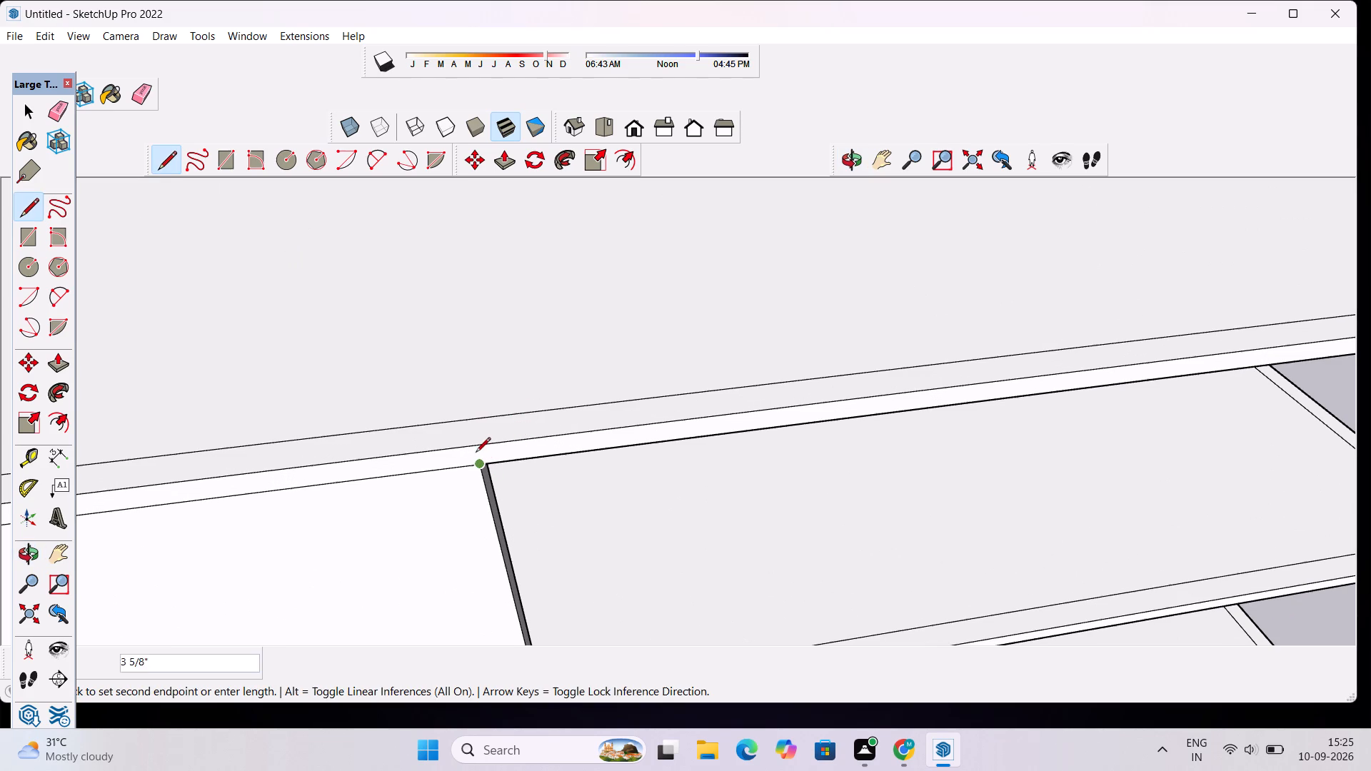
click(474, 448)
Draw a 9" line across the roof slab's perimeter strip, from the line above the wall's free end to the inner rectangle.
scroll(468, 418, up, 4)
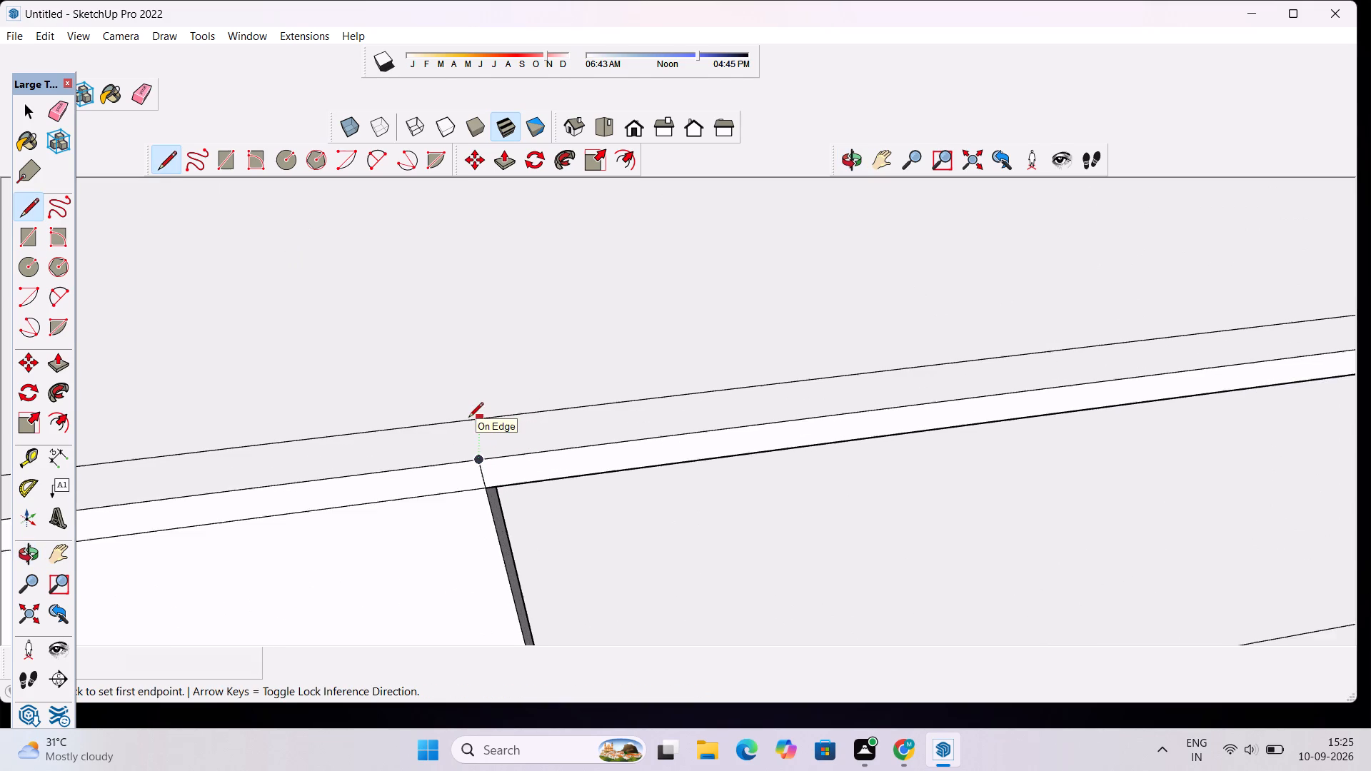
scroll(468, 418, up, 6)
click(487, 498)
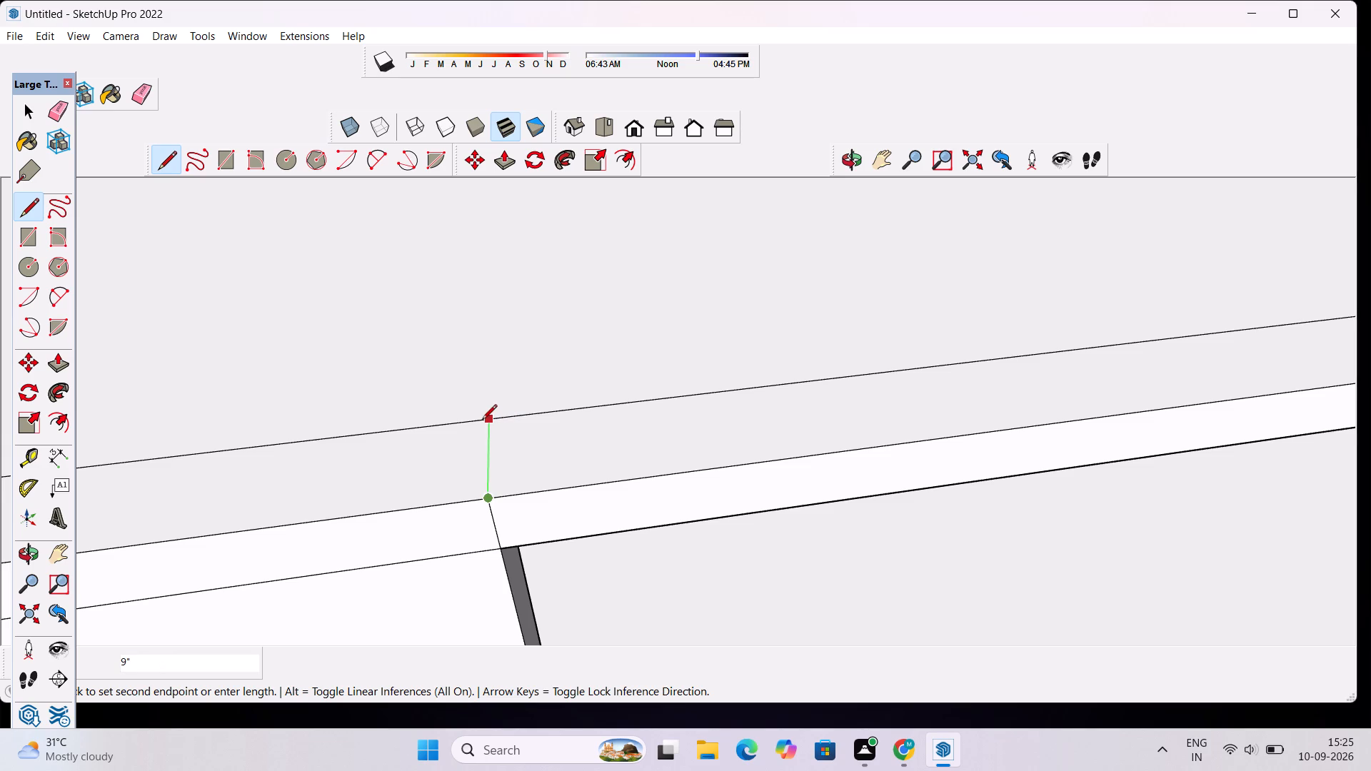
click(485, 420)
key(space)
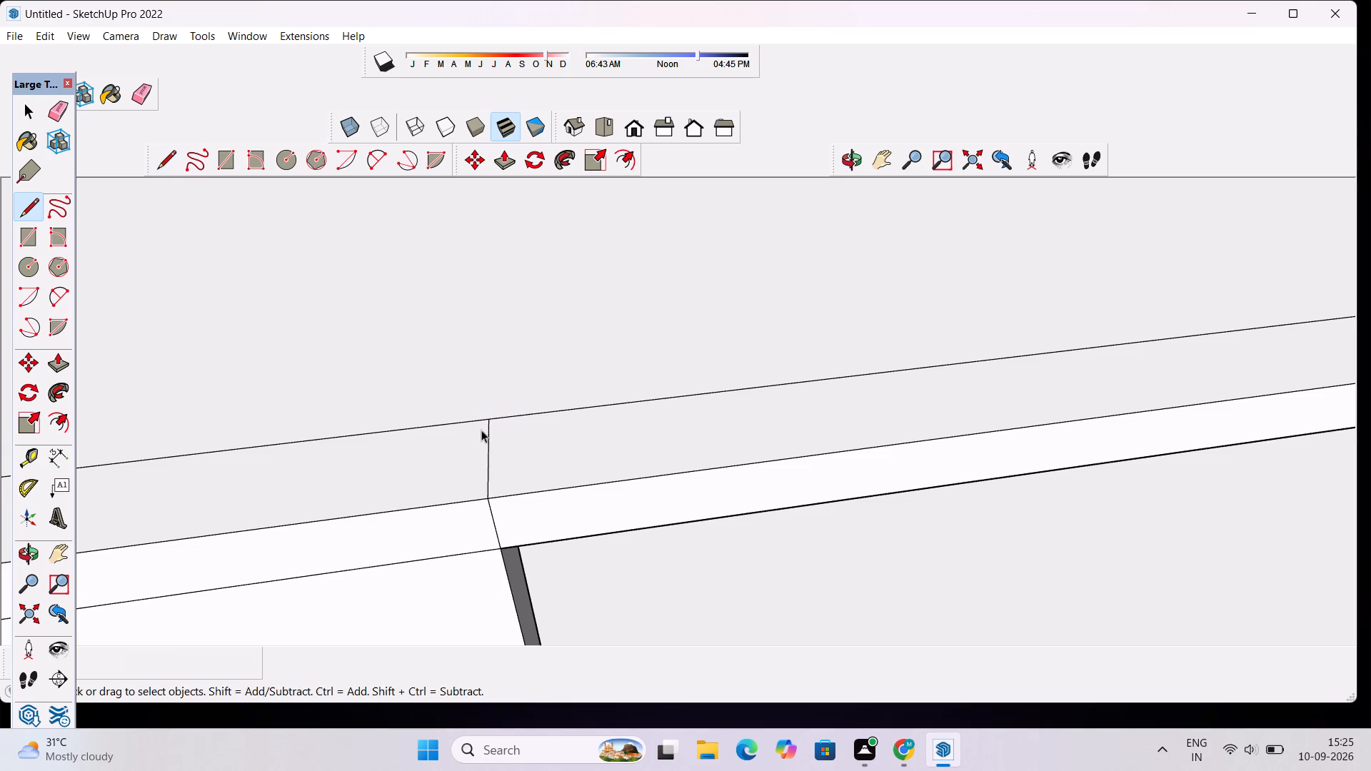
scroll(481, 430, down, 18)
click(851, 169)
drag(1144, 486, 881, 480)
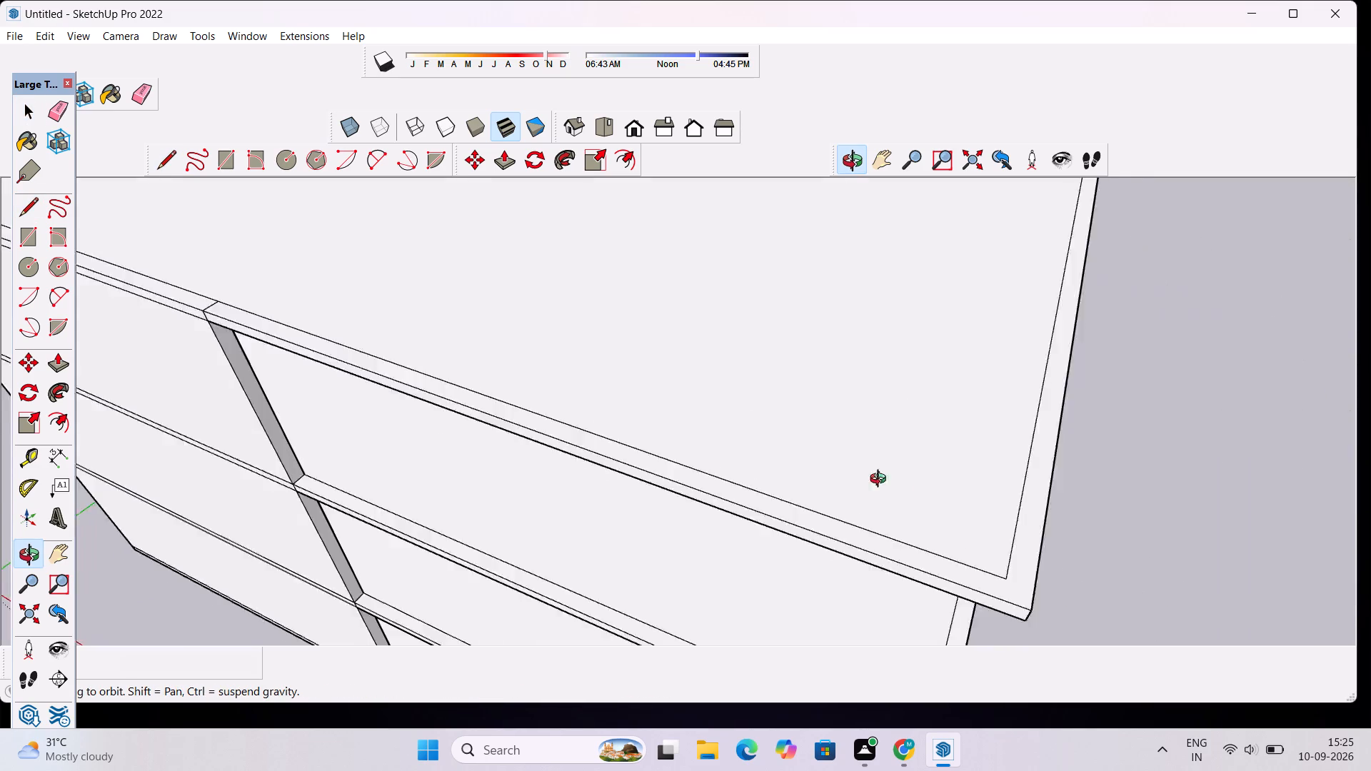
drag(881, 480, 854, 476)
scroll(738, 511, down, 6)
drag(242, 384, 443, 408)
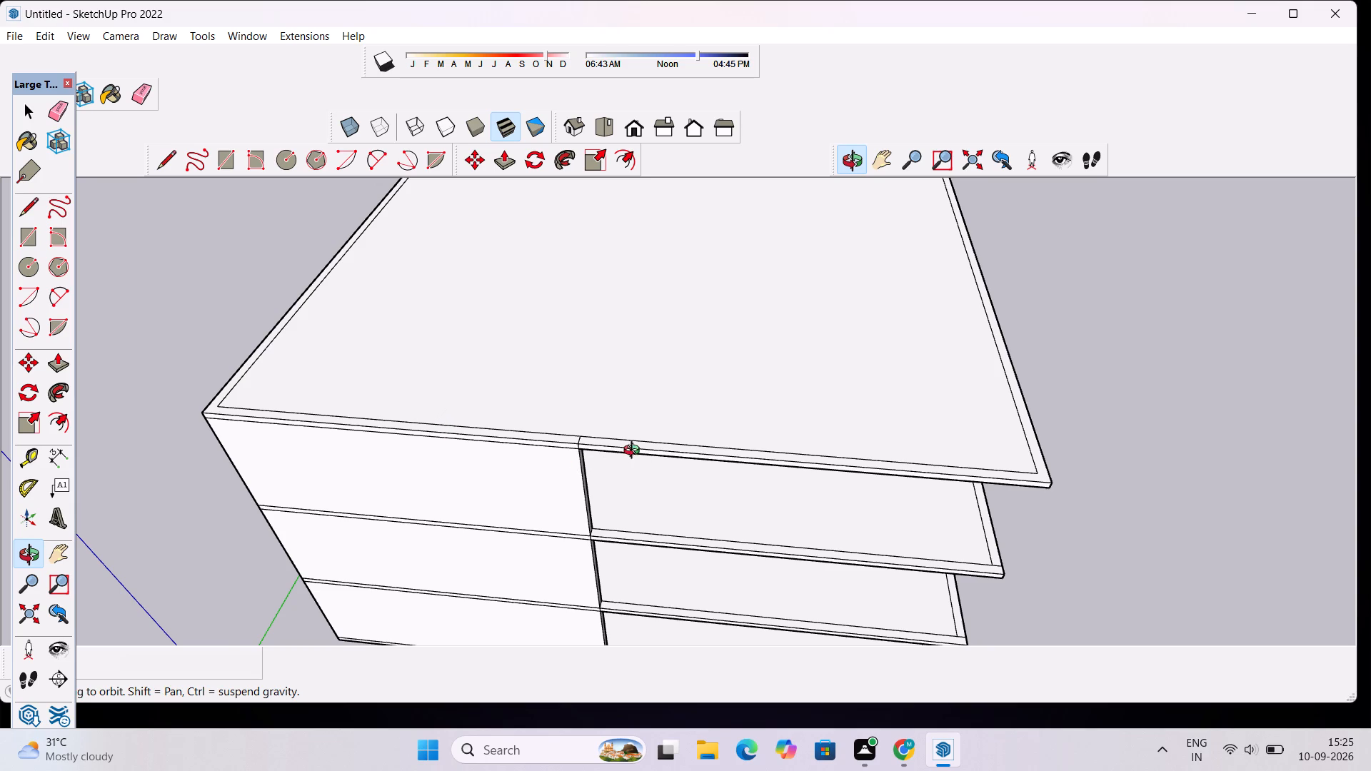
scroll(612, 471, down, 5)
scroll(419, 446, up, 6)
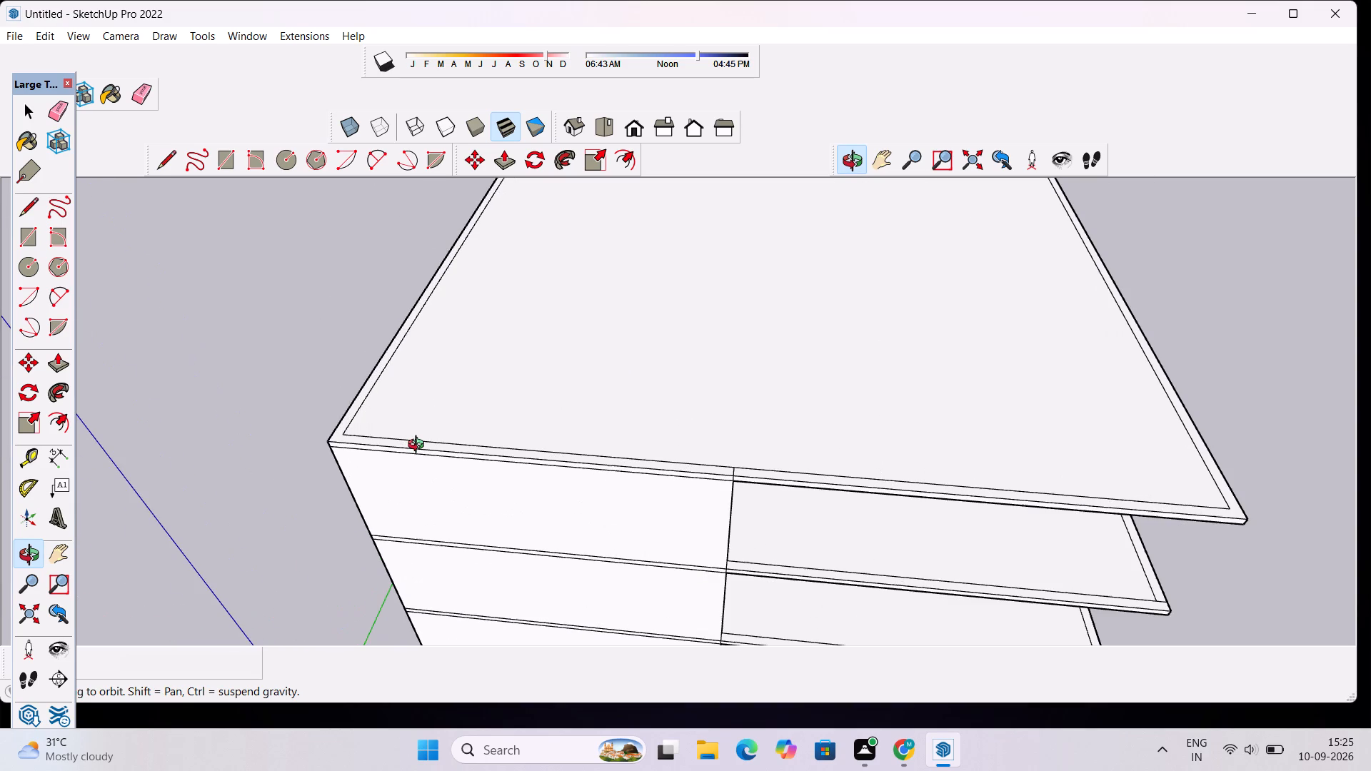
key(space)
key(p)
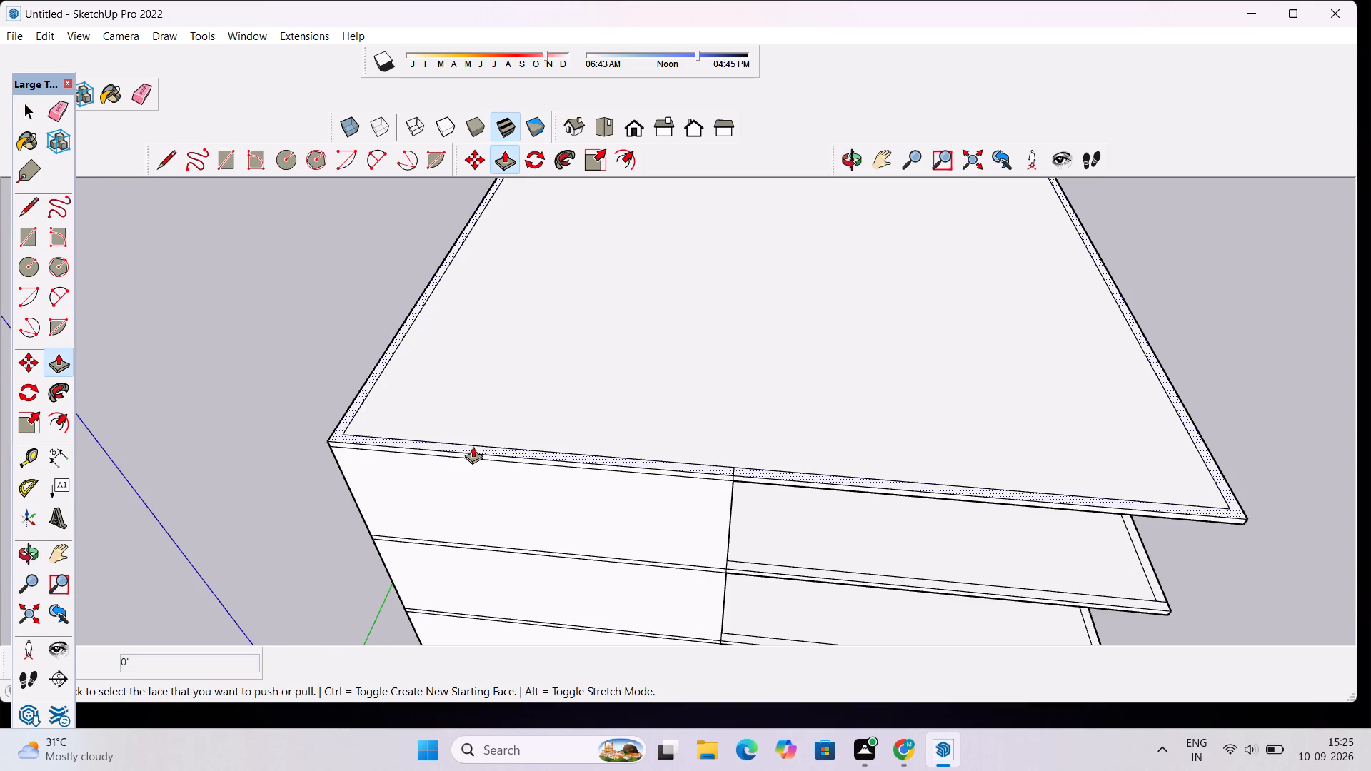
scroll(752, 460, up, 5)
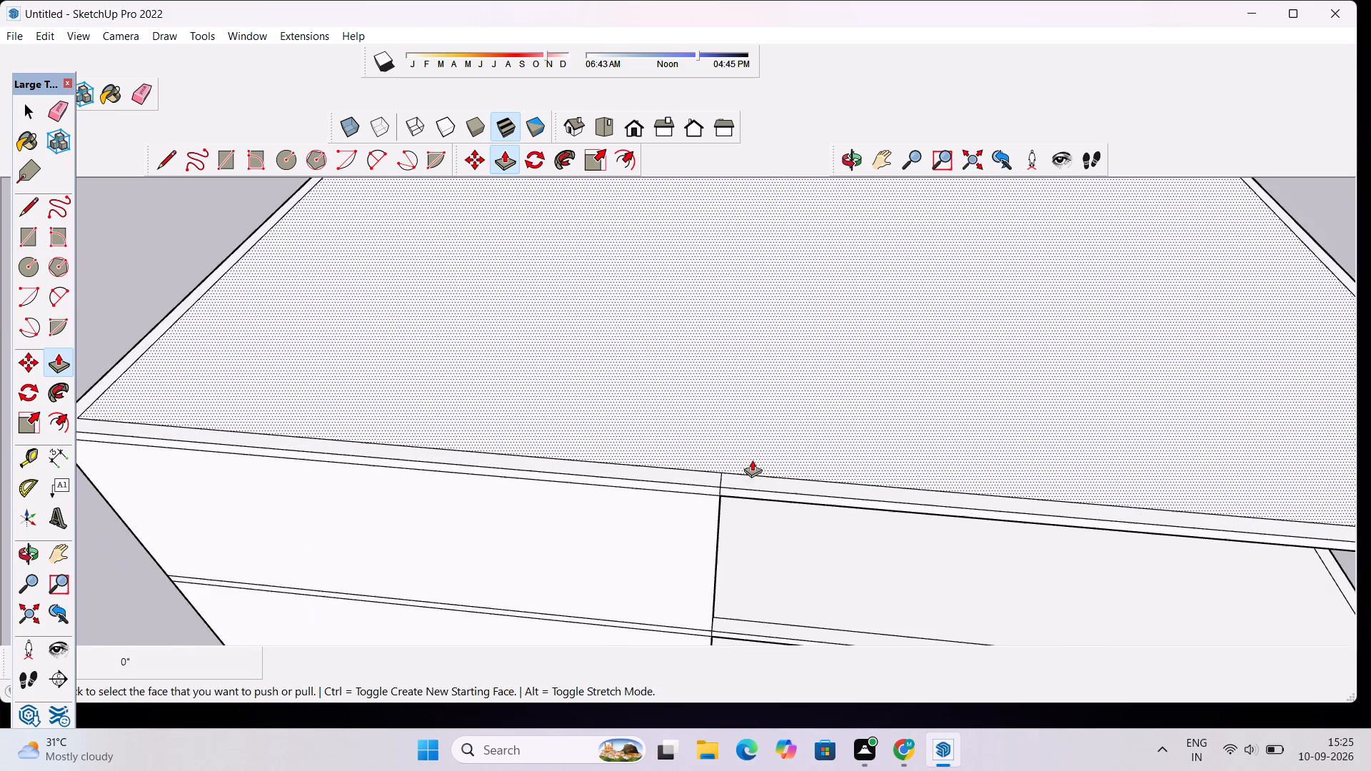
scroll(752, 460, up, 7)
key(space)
Inspect the 9" line across the roof slab's front perimeter strip and select the strip face to check whether it is divided there.
scroll(743, 499, up, 1)
click(850, 166)
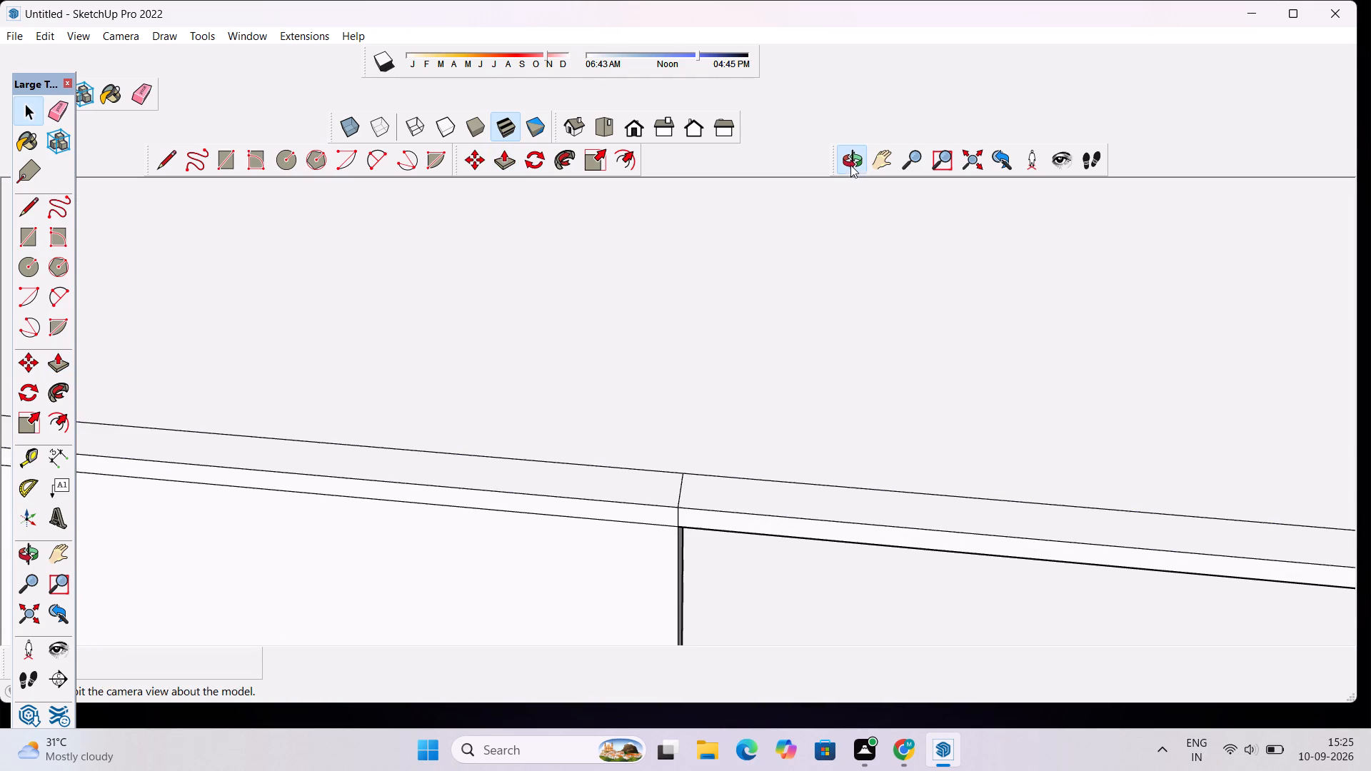
drag(1058, 575, 968, 605)
scroll(903, 548, down, 6)
drag(817, 655, 770, 590)
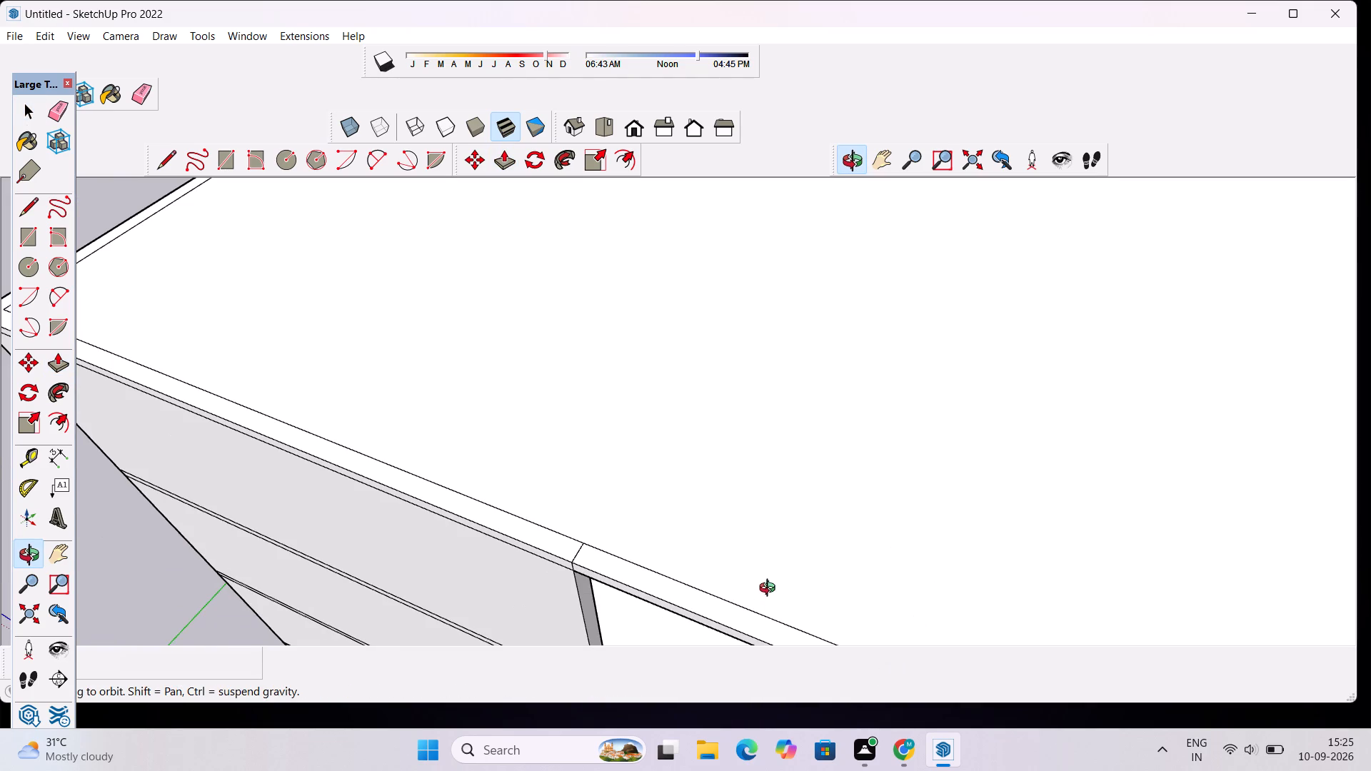
drag(770, 590, 766, 583)
scroll(520, 525, up, 7)
scroll(640, 575, up, 5)
scroll(651, 548, down, 6)
drag(643, 631, 682, 543)
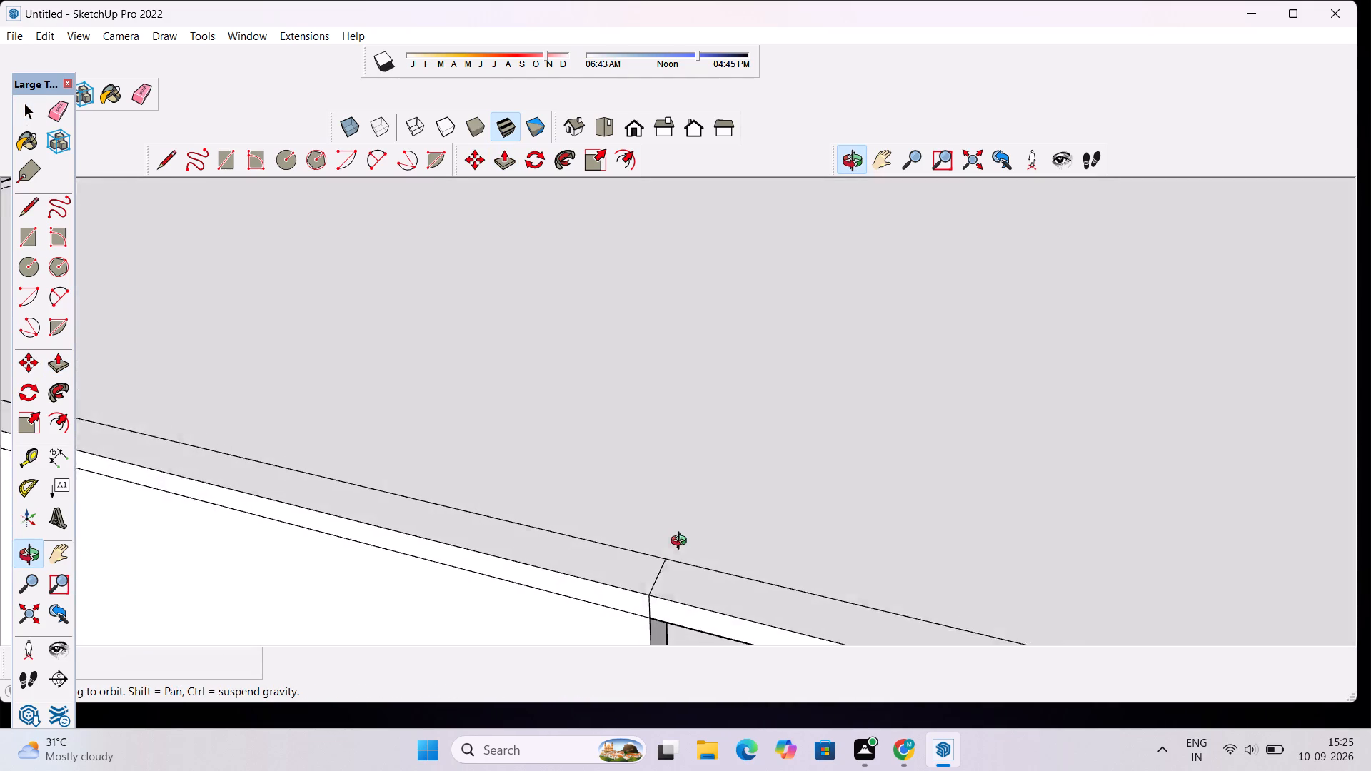
drag(682, 543, 690, 523)
drag(705, 588, 688, 600)
key(space)
click(701, 593)
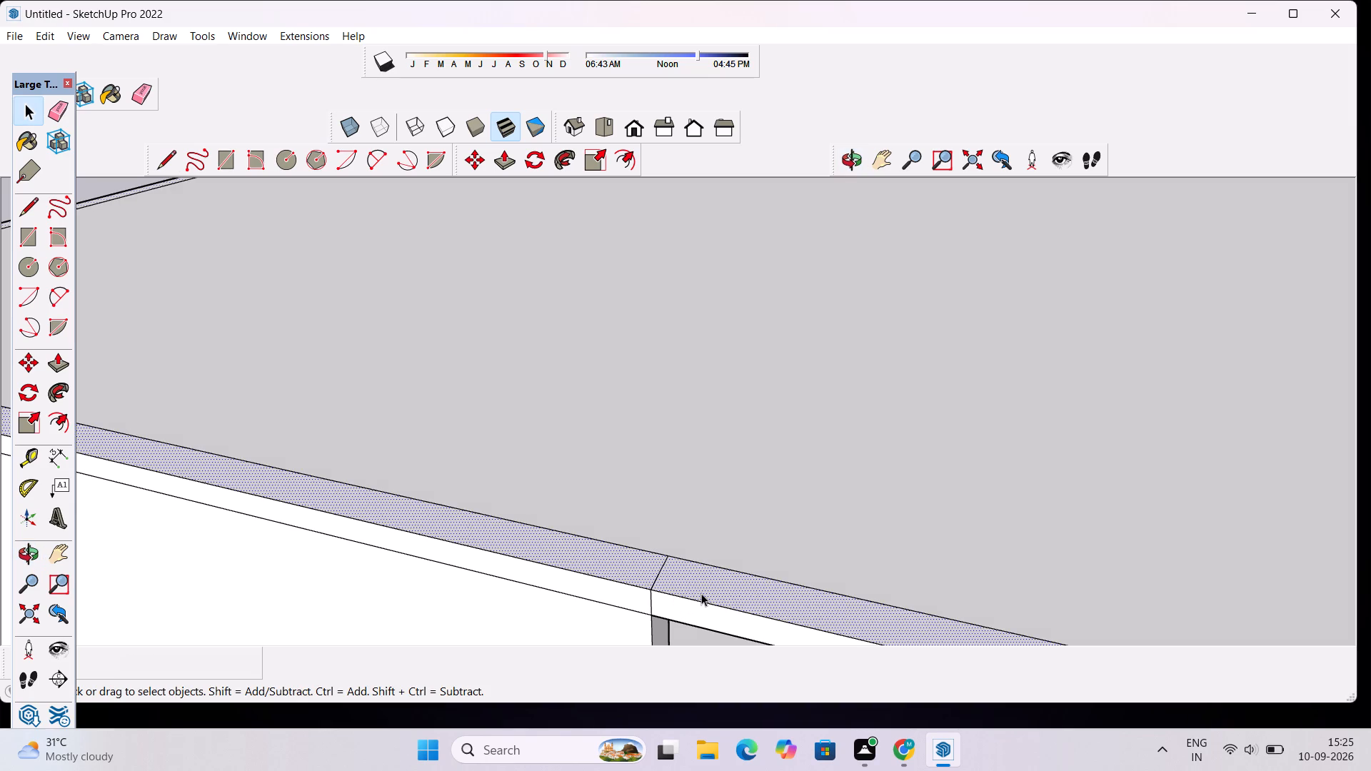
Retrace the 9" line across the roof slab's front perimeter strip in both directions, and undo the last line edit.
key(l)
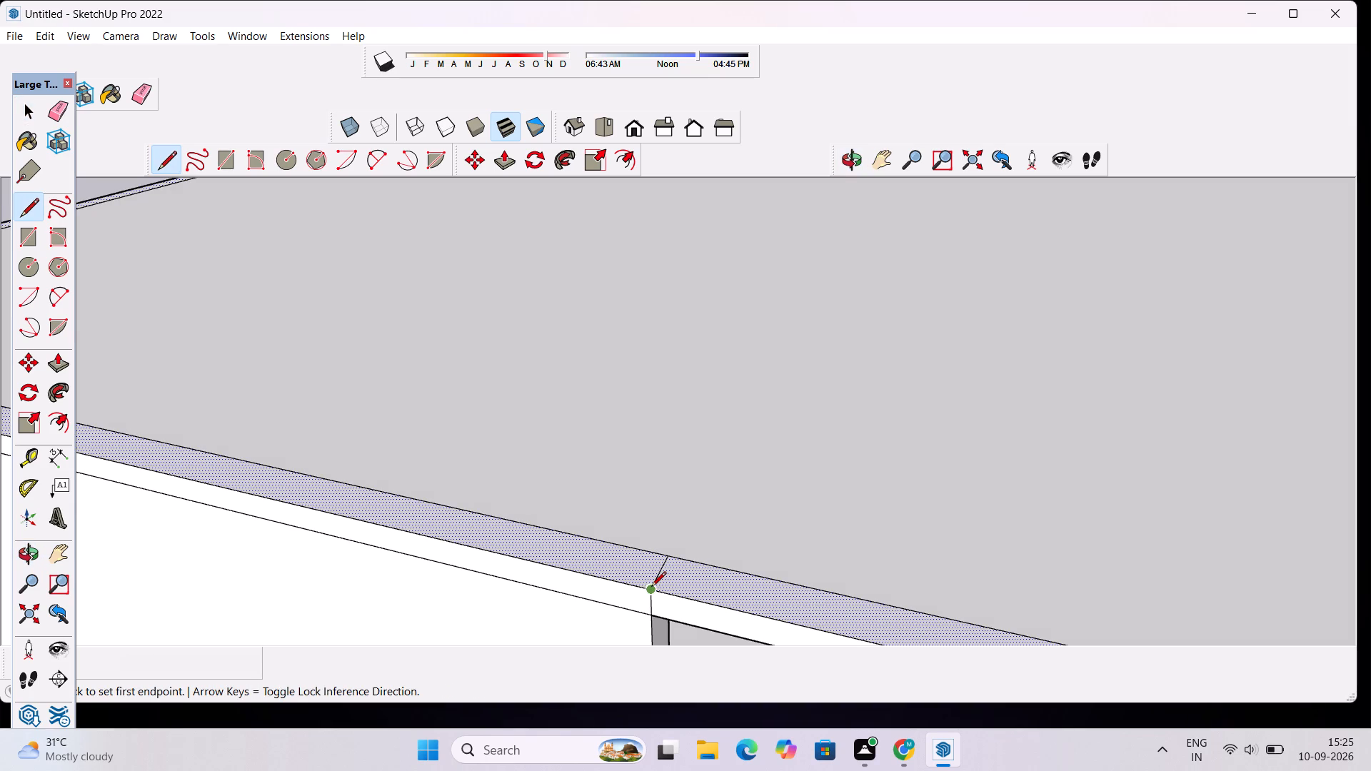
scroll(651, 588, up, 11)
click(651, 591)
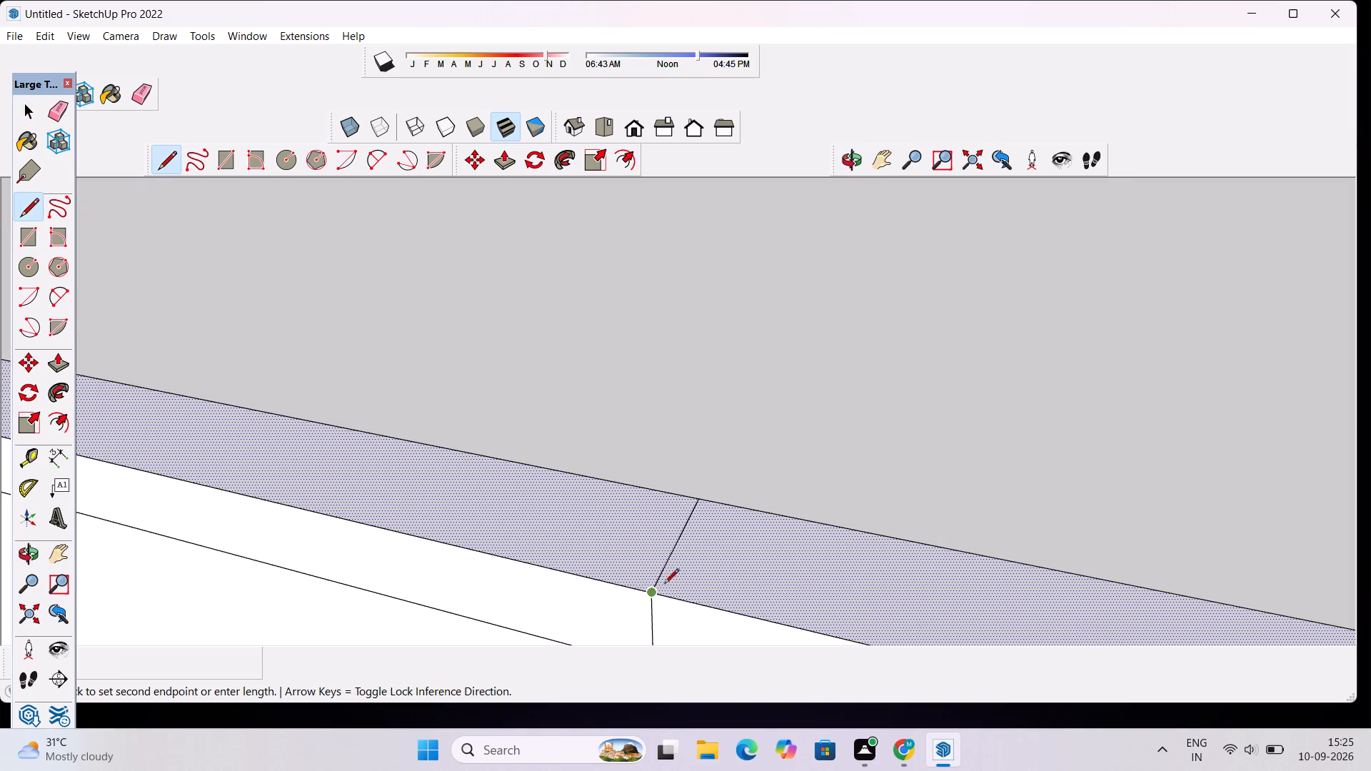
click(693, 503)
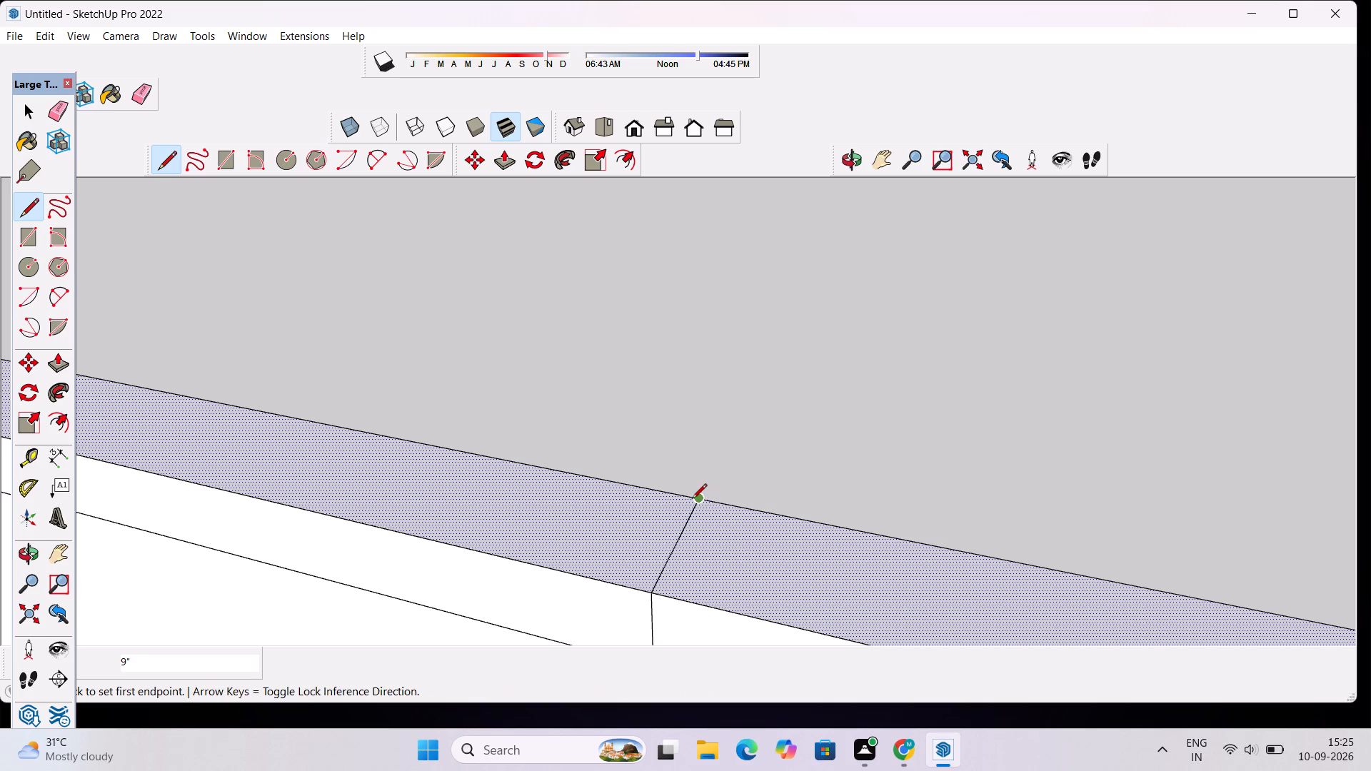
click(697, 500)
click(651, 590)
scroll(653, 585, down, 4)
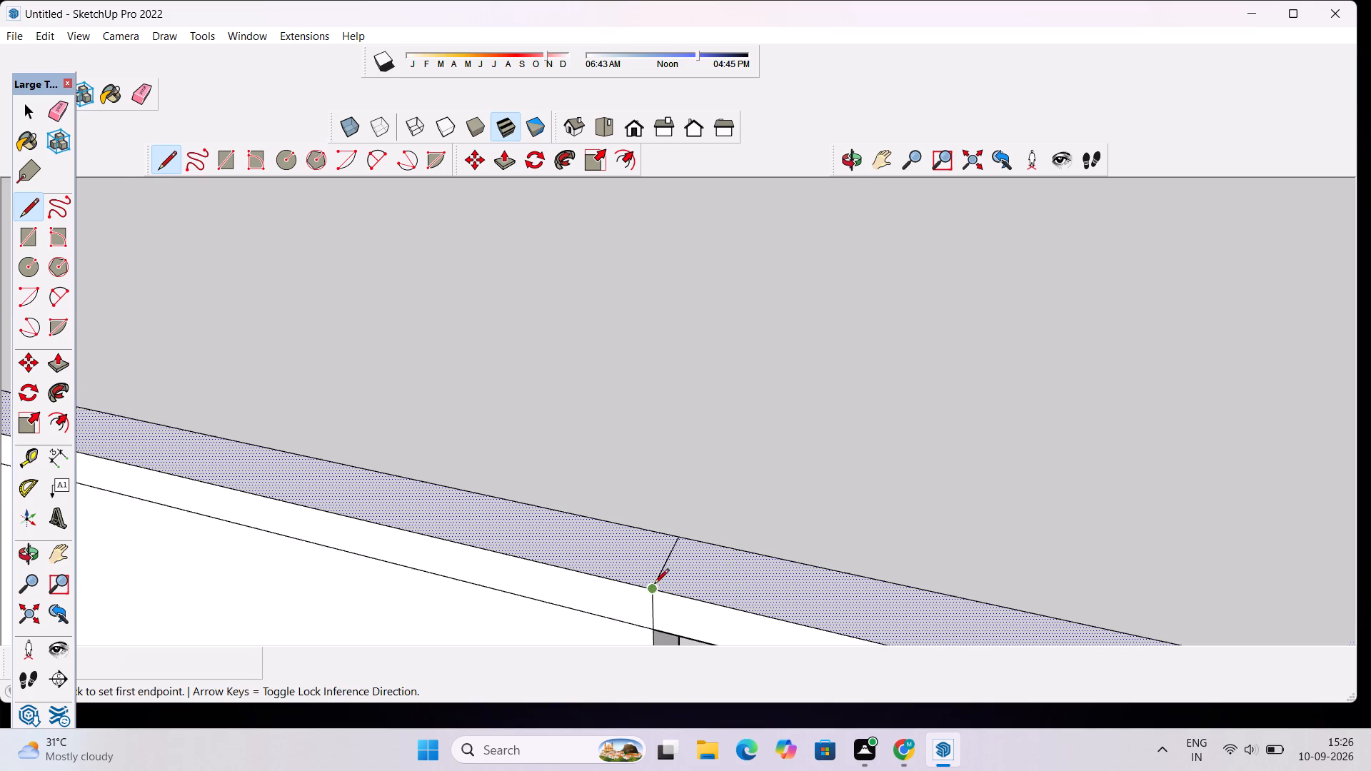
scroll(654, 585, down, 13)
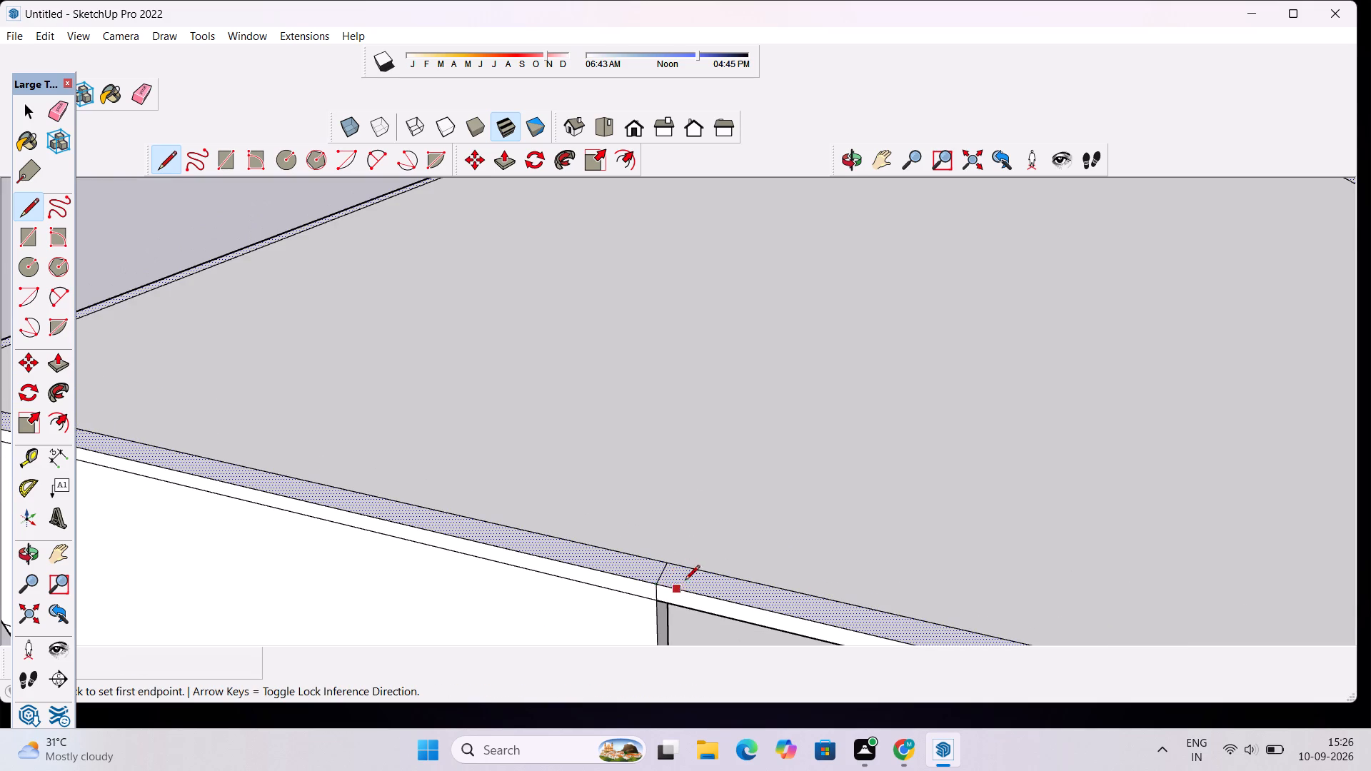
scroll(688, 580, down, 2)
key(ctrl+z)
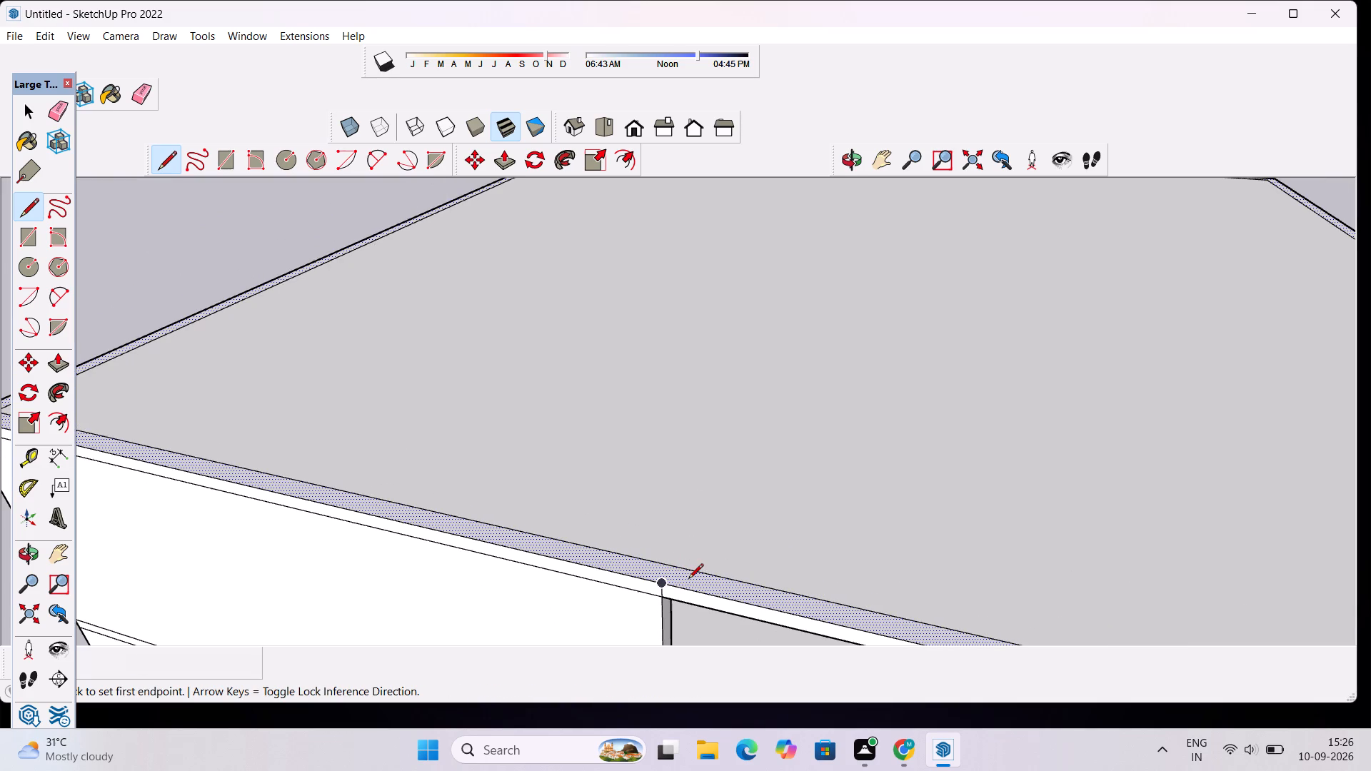
Redraw the 9" line across the roof slab's front perimeter strip, from the line above the wall's free end to the inner rectangle.
scroll(635, 577, up, 6)
scroll(710, 599, up, 5)
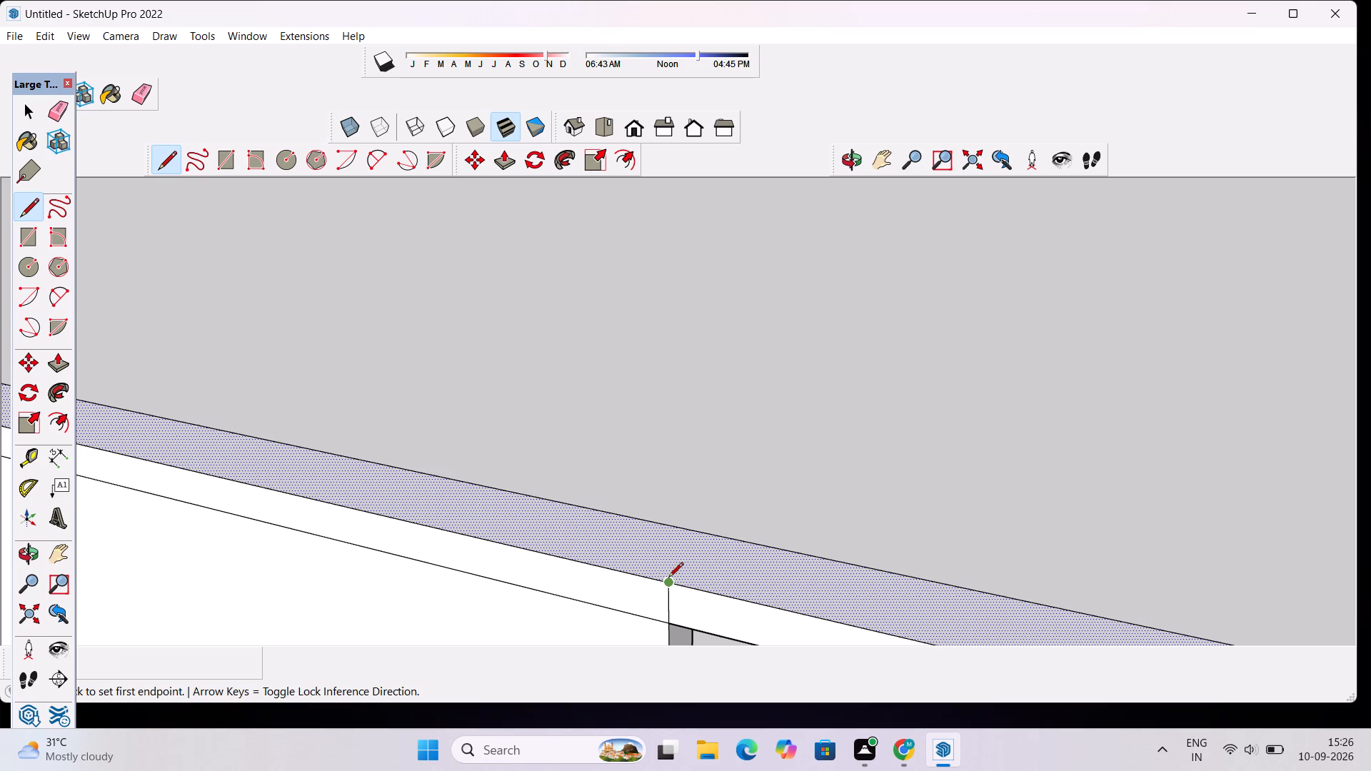
click(669, 582)
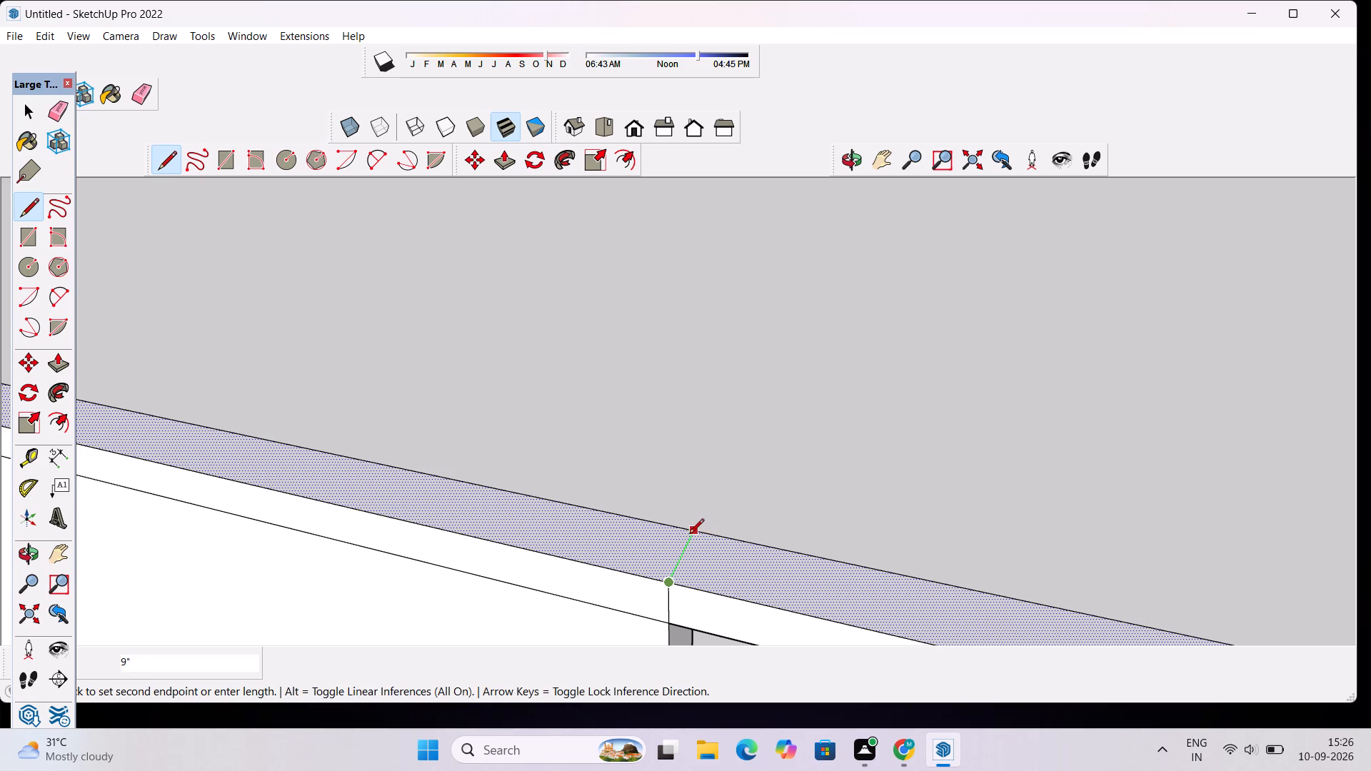
click(692, 534)
key(space)
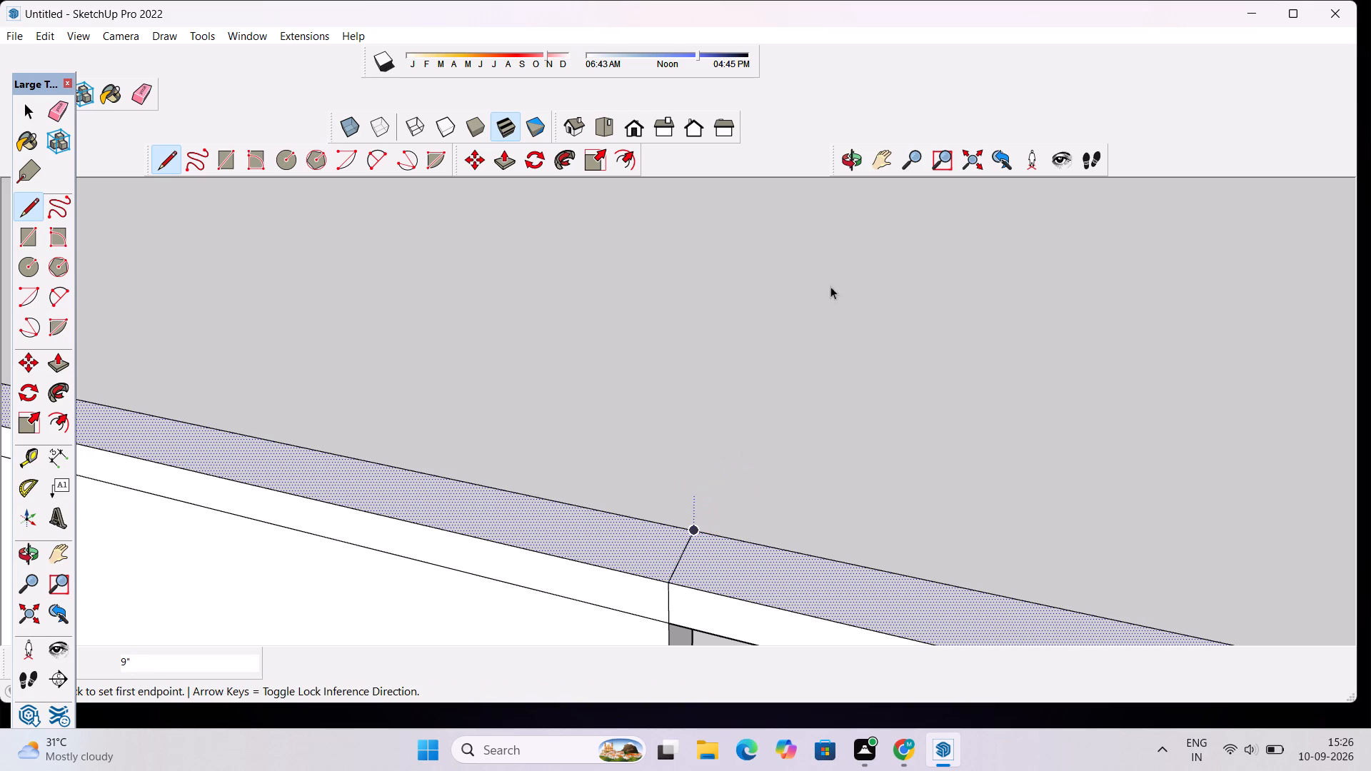
Examine the roof slab's perimeter strip from the 9" dividing line round to the other corners to find where it still needs dividing.
click(847, 161)
drag(1055, 520, 576, 435)
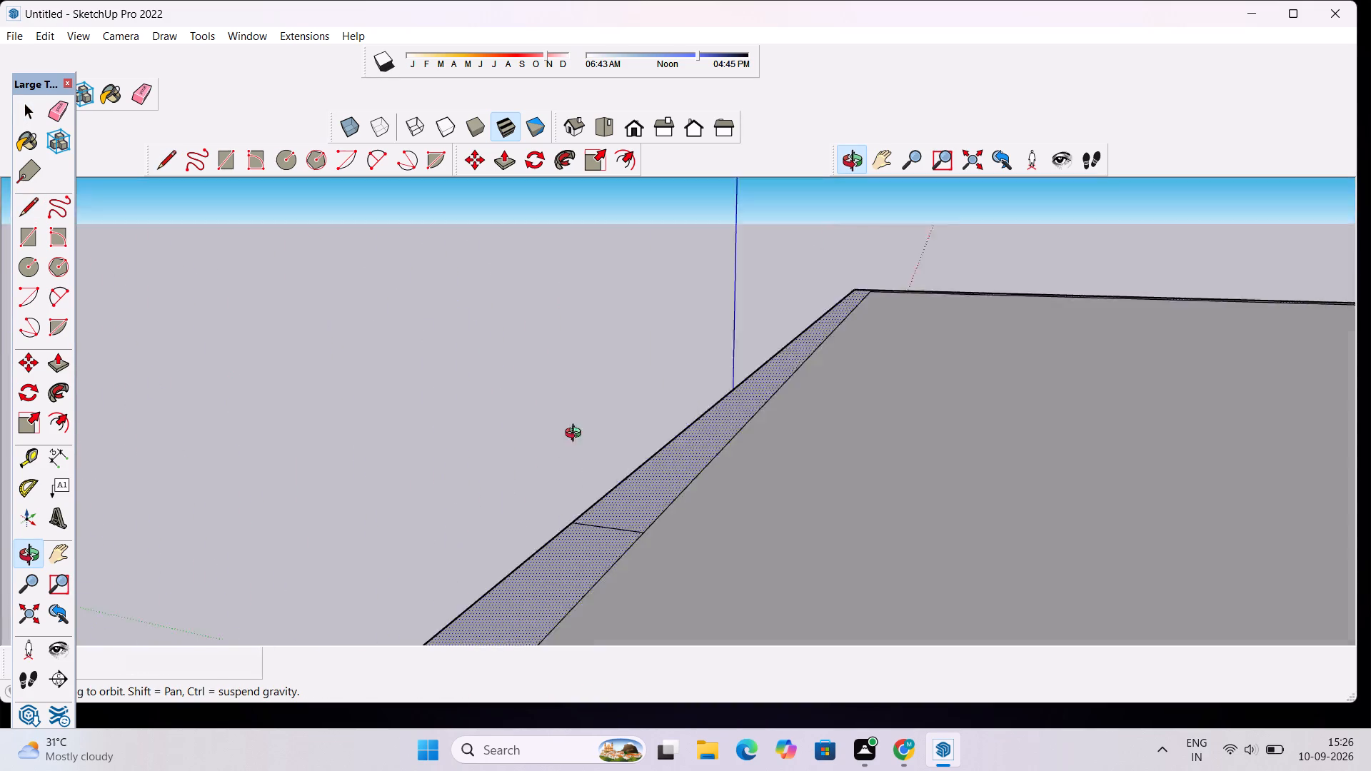
drag(576, 435, 481, 407)
scroll(535, 426, down, 15)
scroll(418, 515, up, 4)
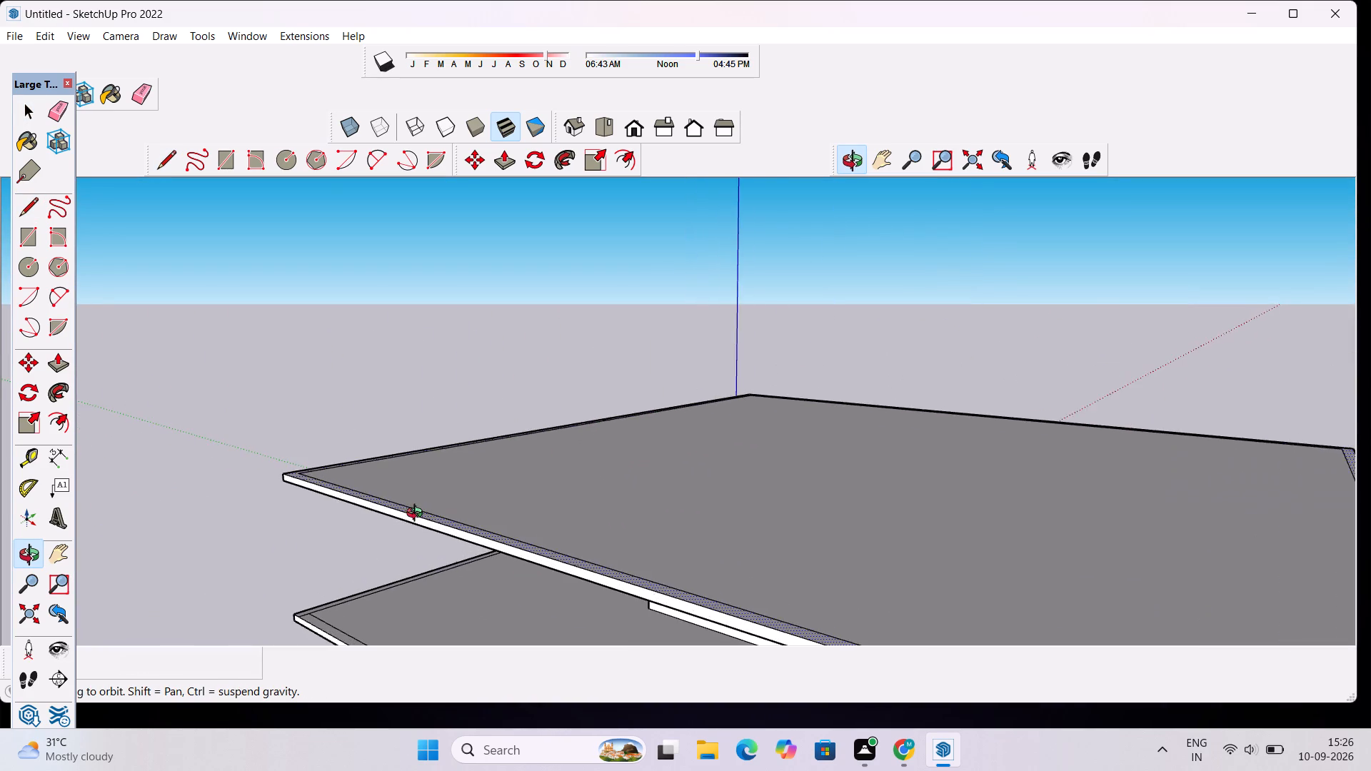
drag(413, 513, 883, 654)
scroll(491, 439, up, 5)
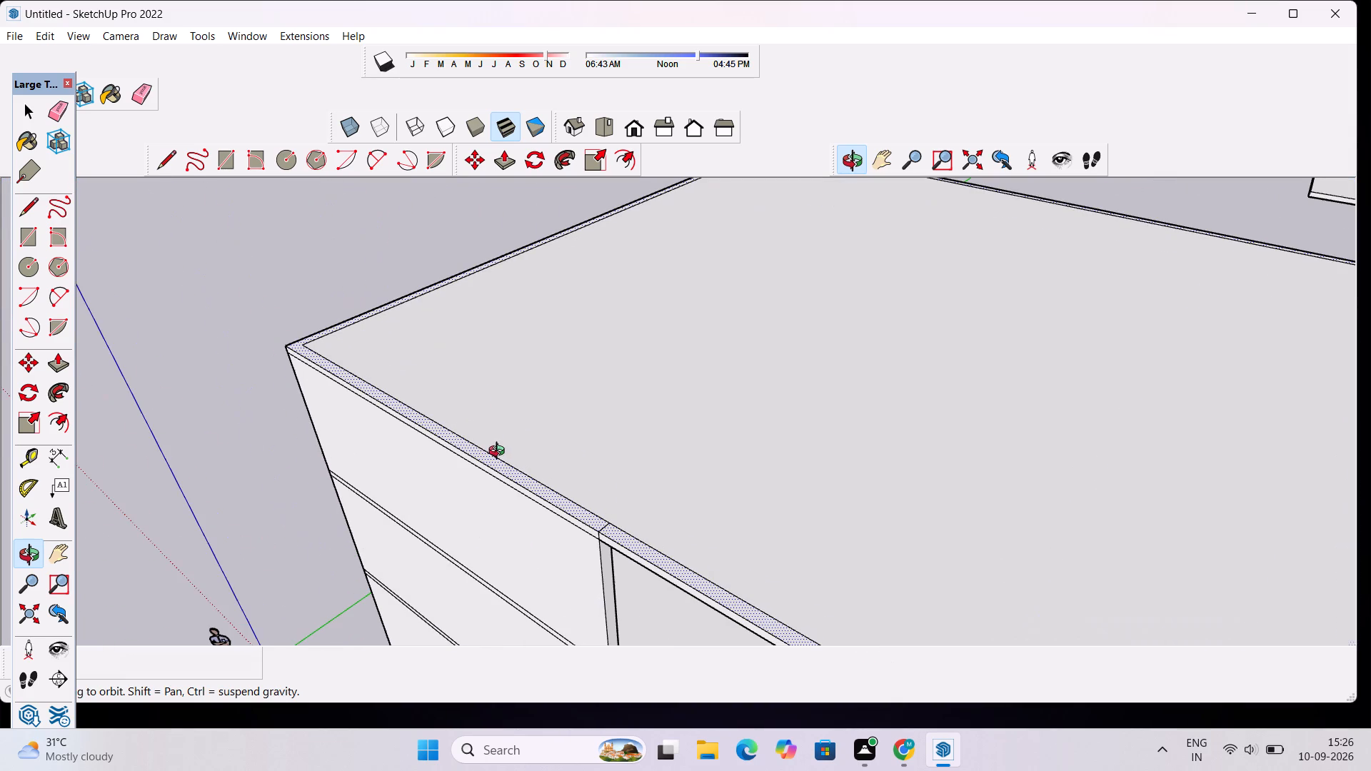
scroll(601, 567, up, 7)
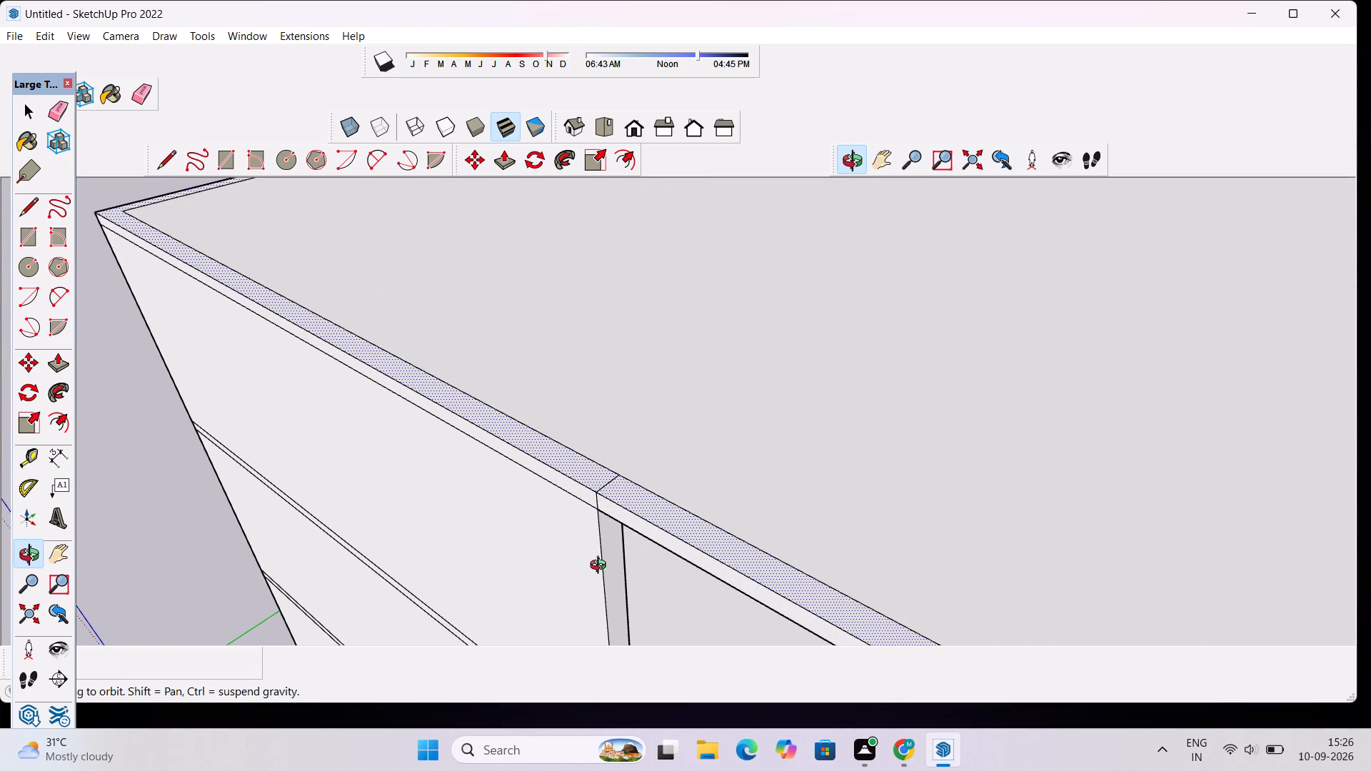
scroll(595, 495, up, 4)
scroll(620, 603, up, 4)
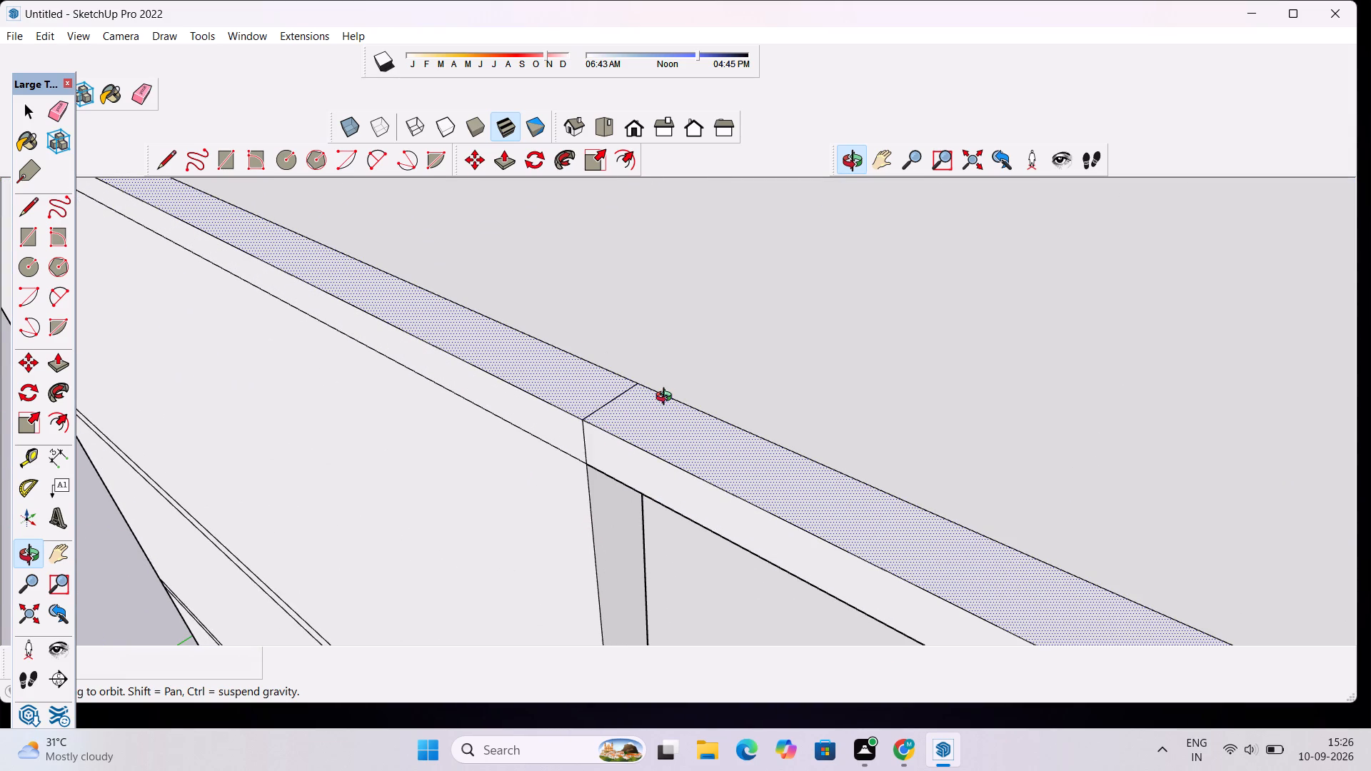
key(space)
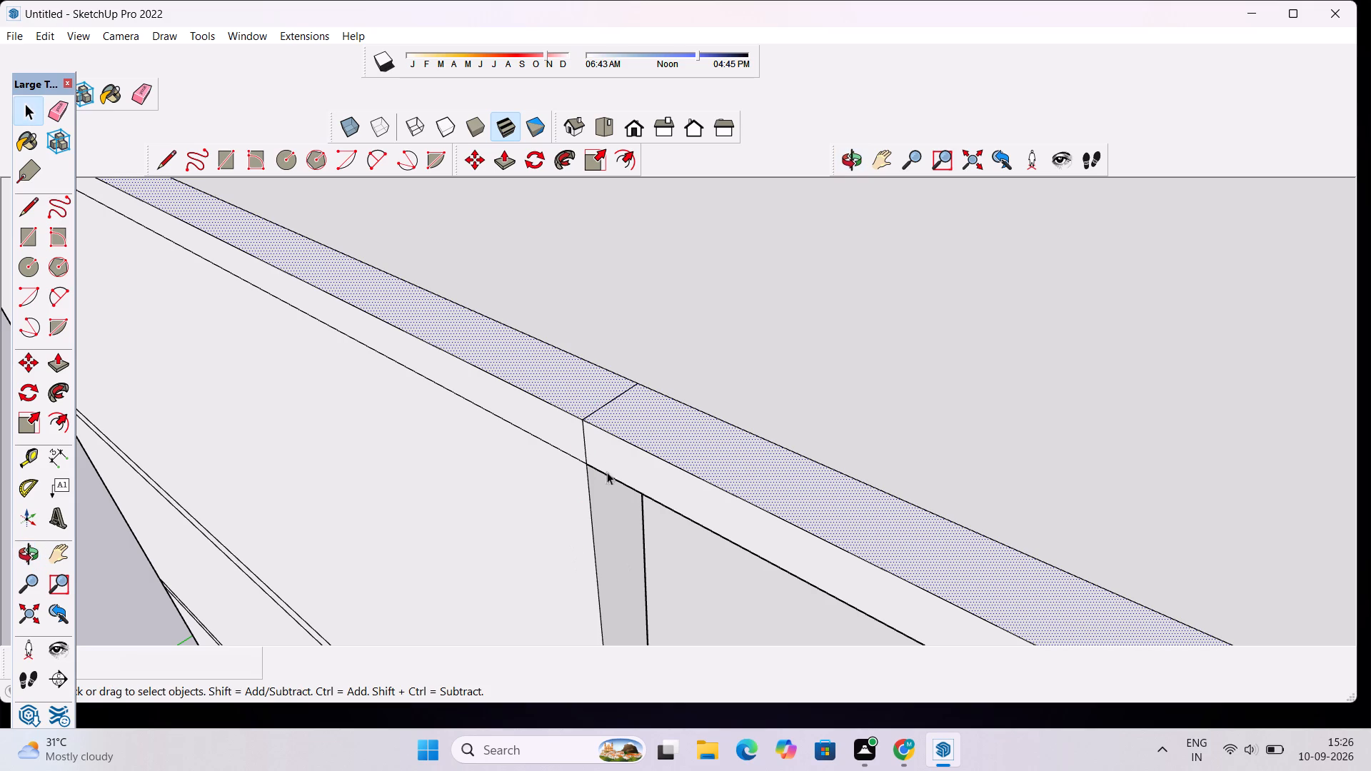
scroll(646, 430, down, 15)
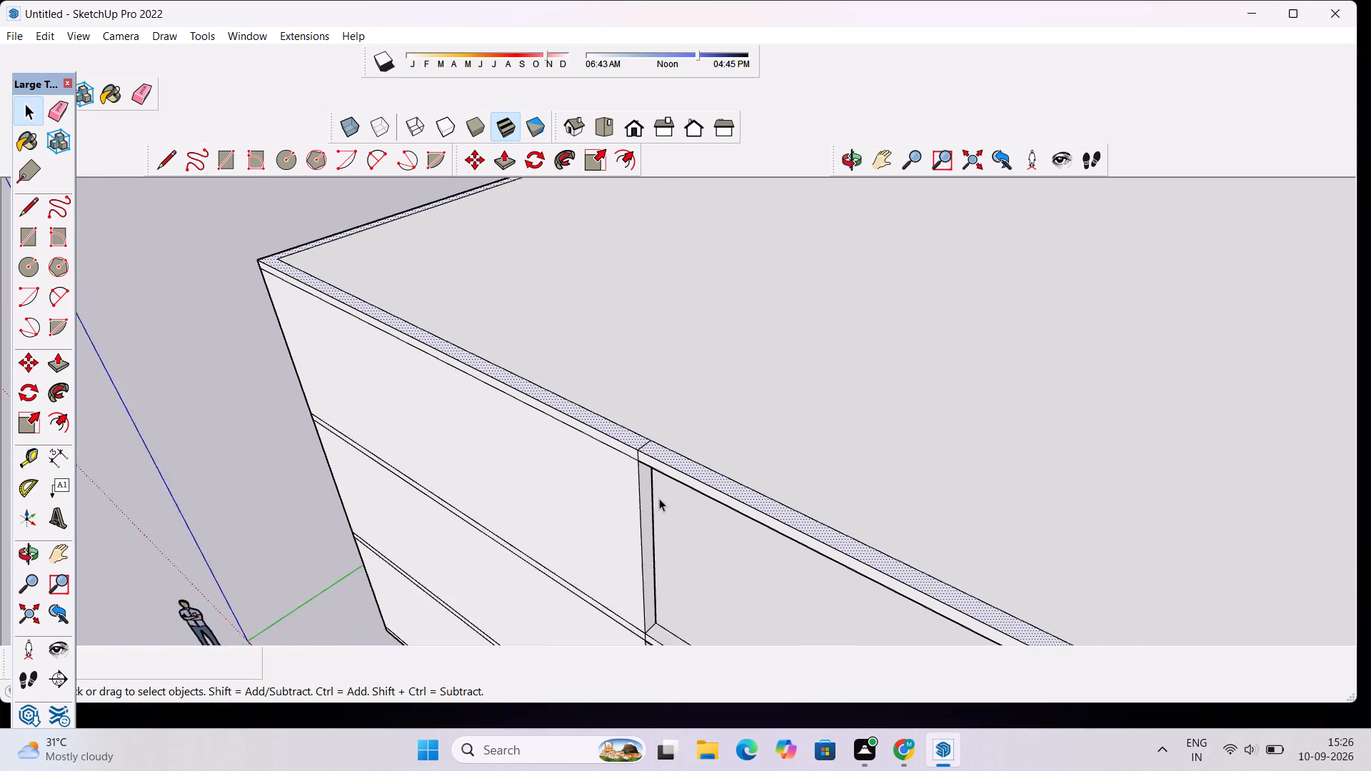
scroll(659, 498, down, 3)
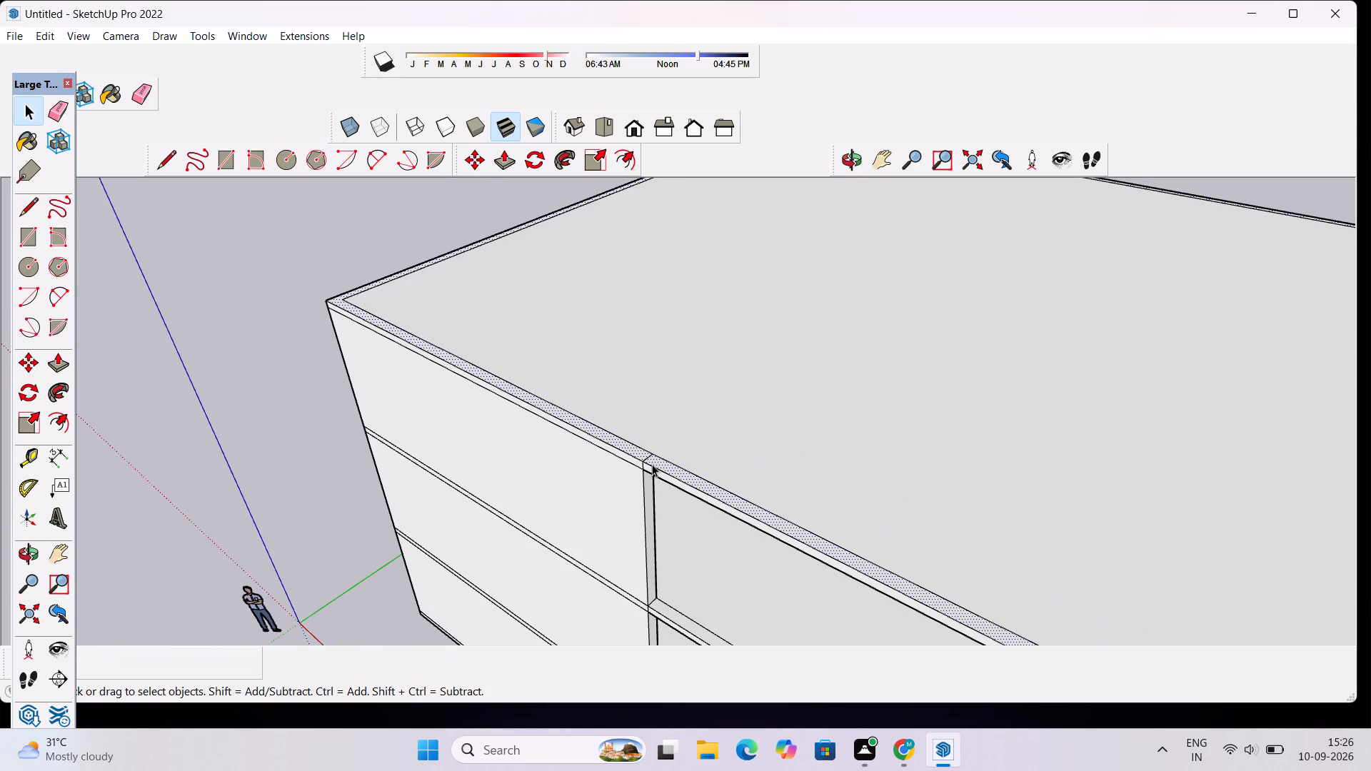
scroll(657, 460, down, 6)
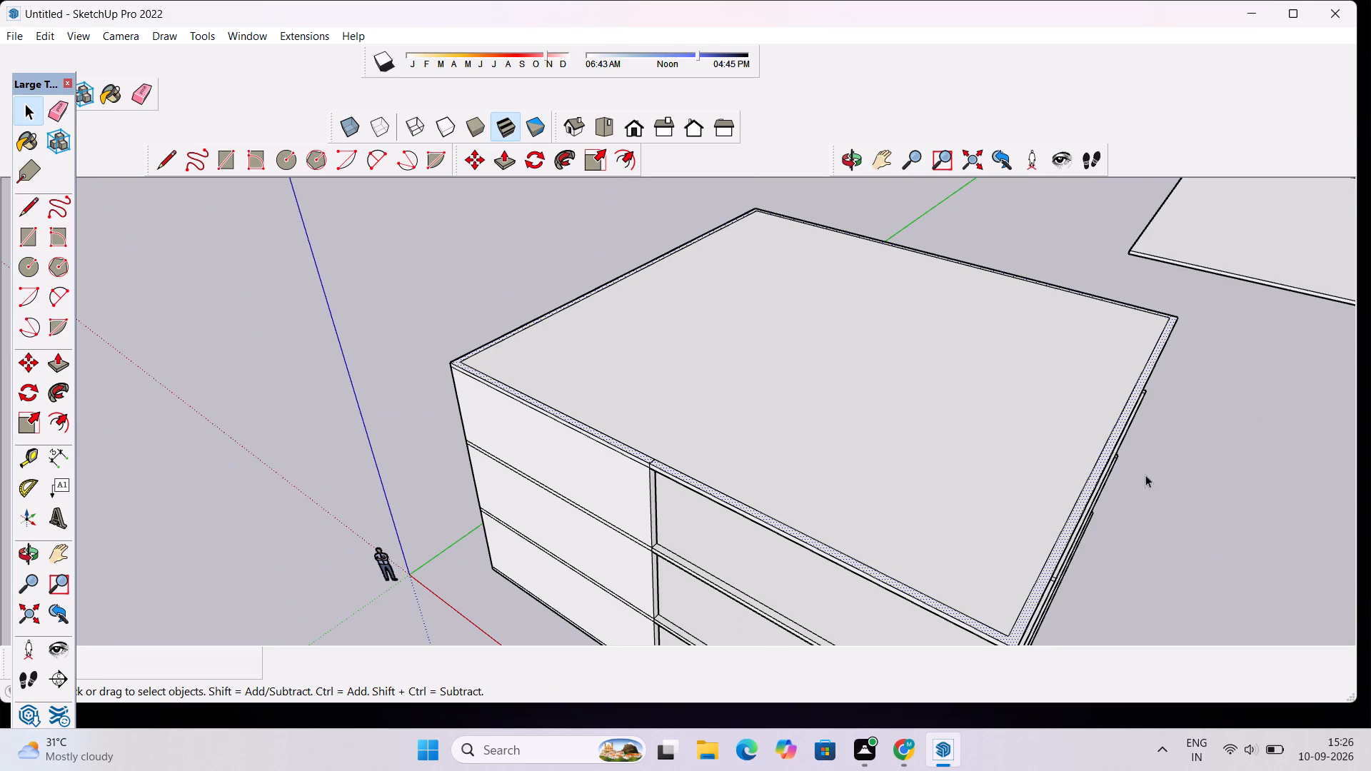
scroll(965, 611, up, 3)
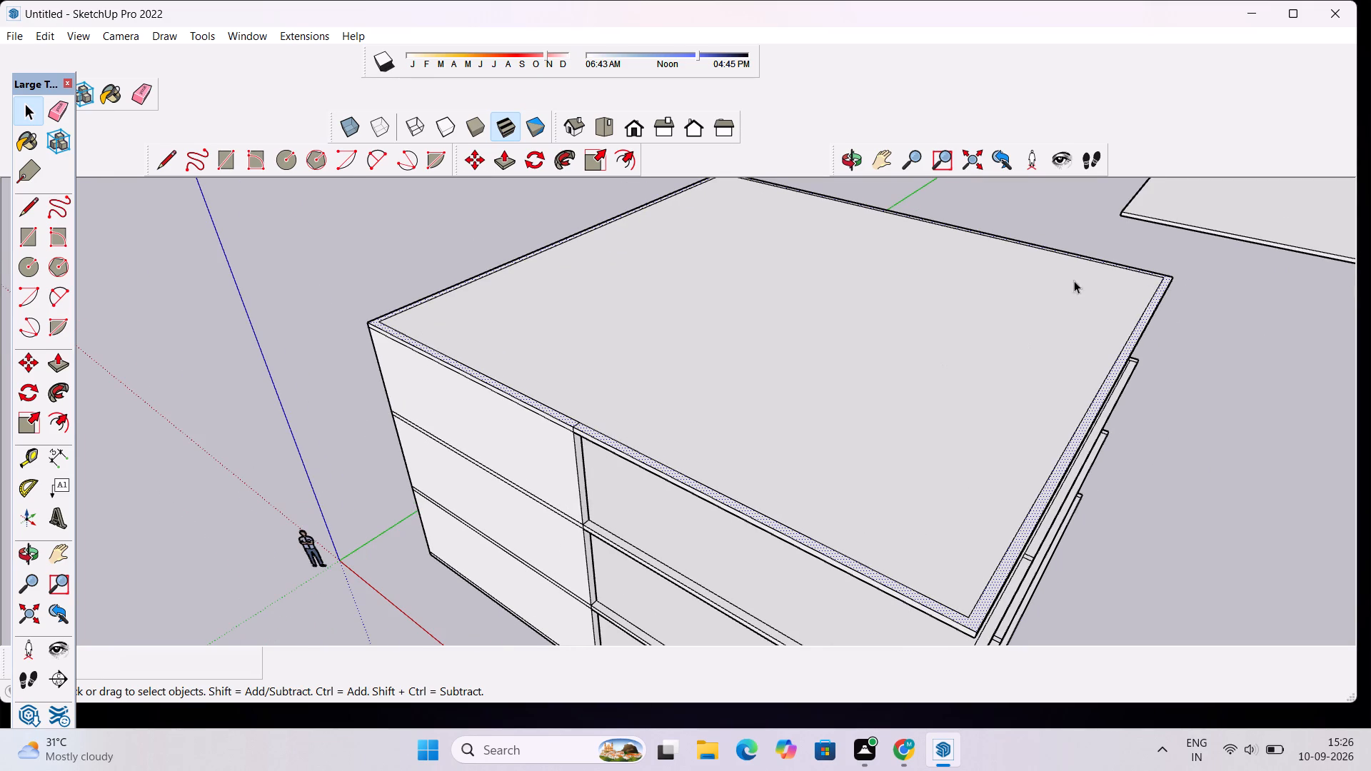
scroll(777, 530, up, 1)
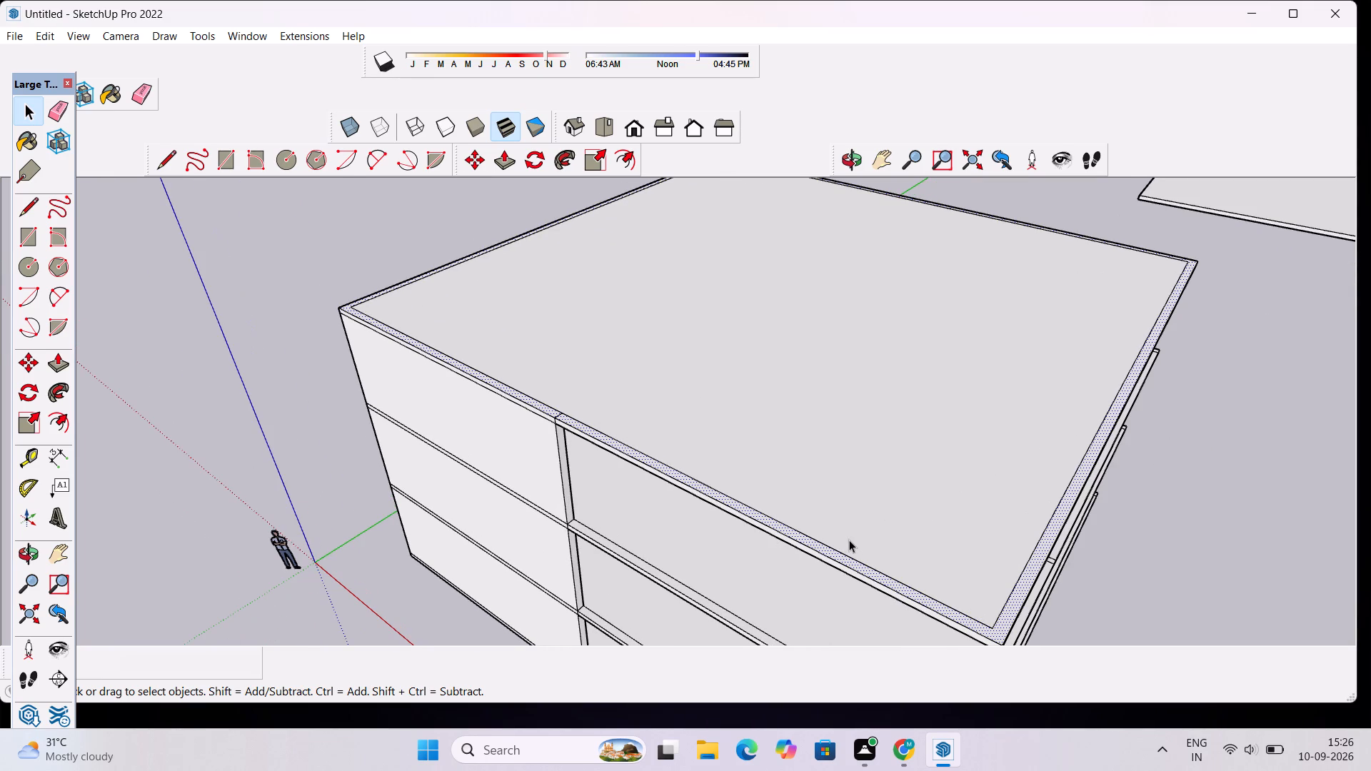
Draw a 9" line across the roof slab's perimeter strip from the inner rectangle's back corner on the open side to the slab's back edge.
key(l)
scroll(880, 430, down, 4)
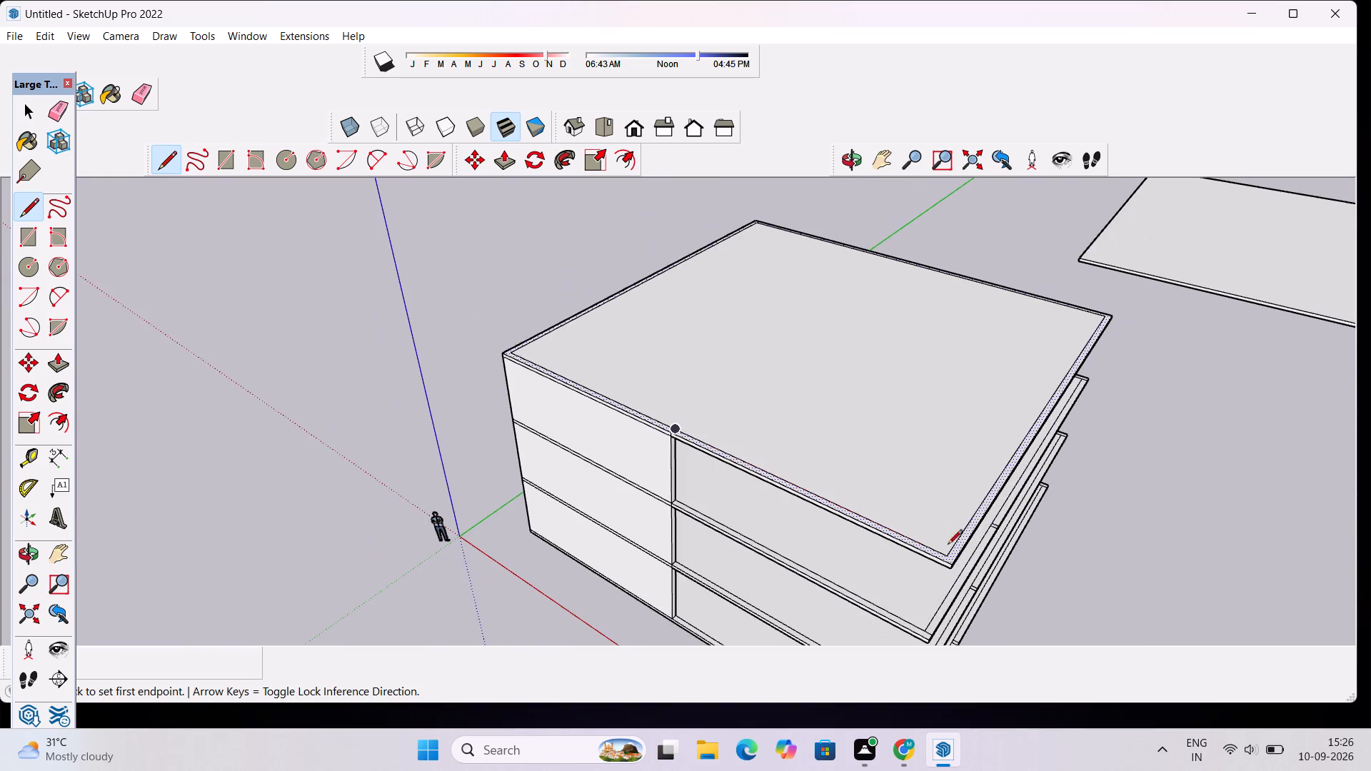
scroll(948, 545, down, 2)
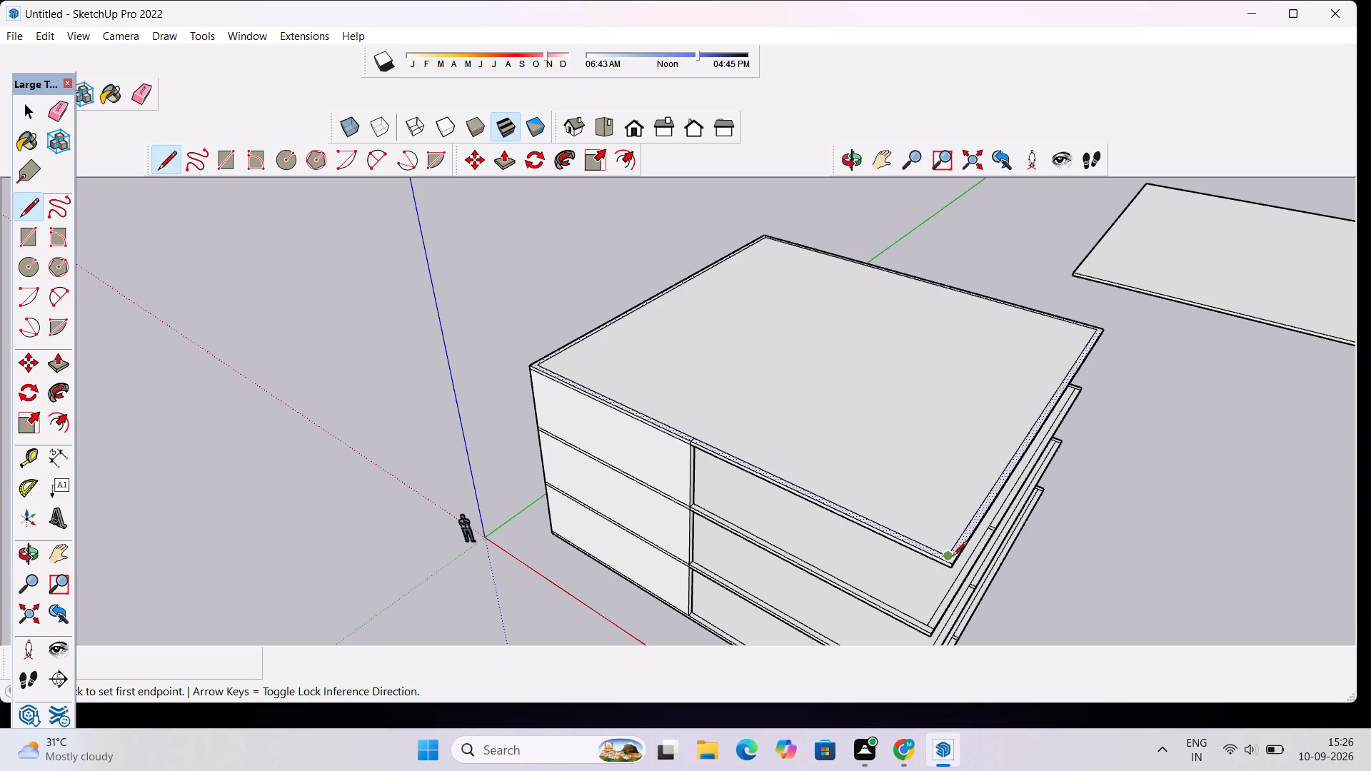
scroll(940, 562, up, 2)
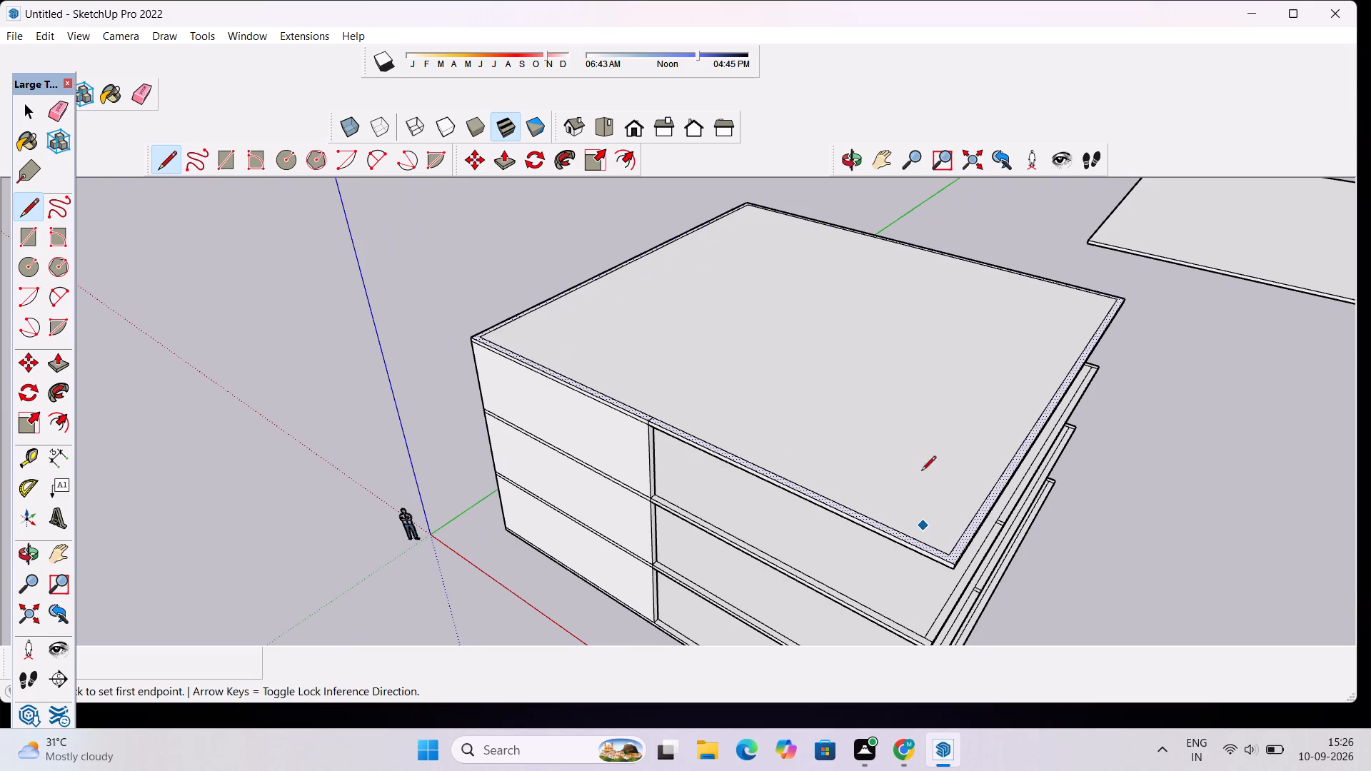
scroll(1113, 303, up, 18)
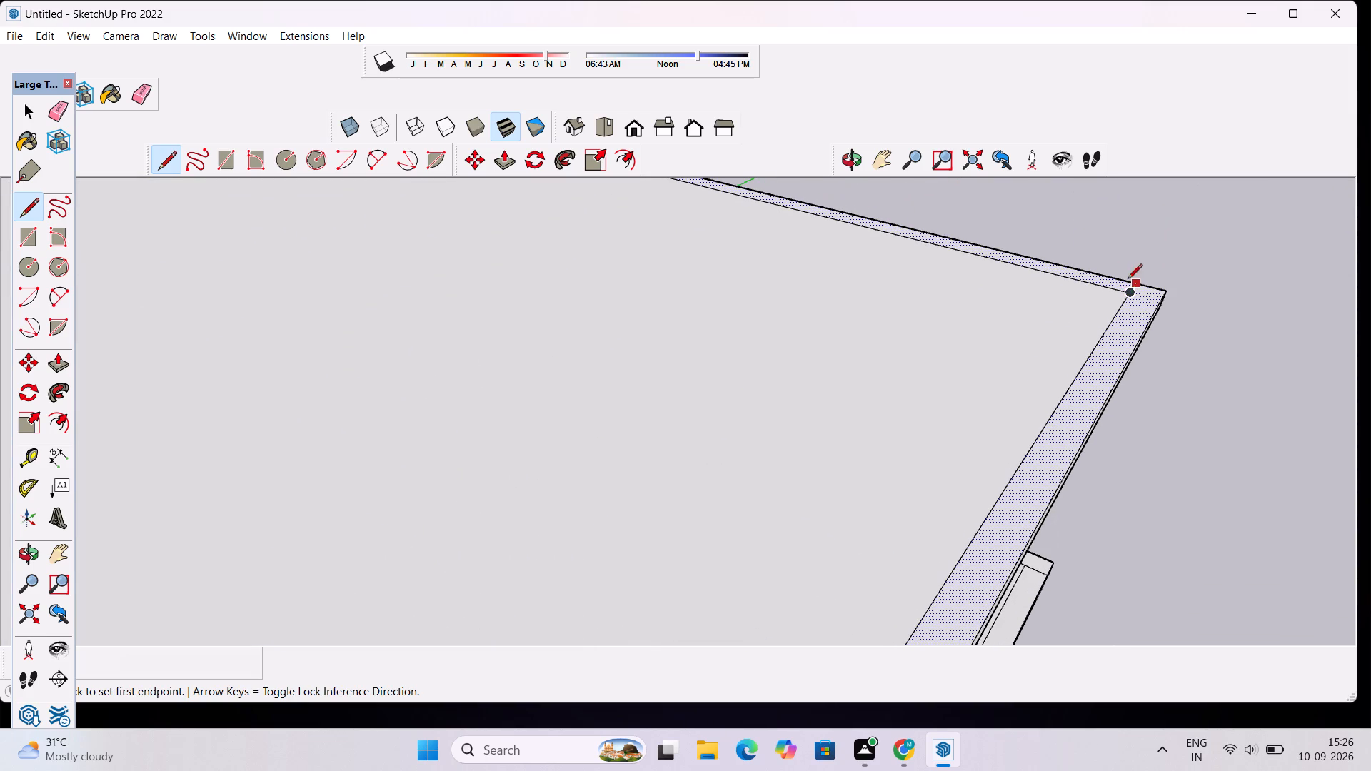
click(1125, 296)
scroll(1134, 283, up, 8)
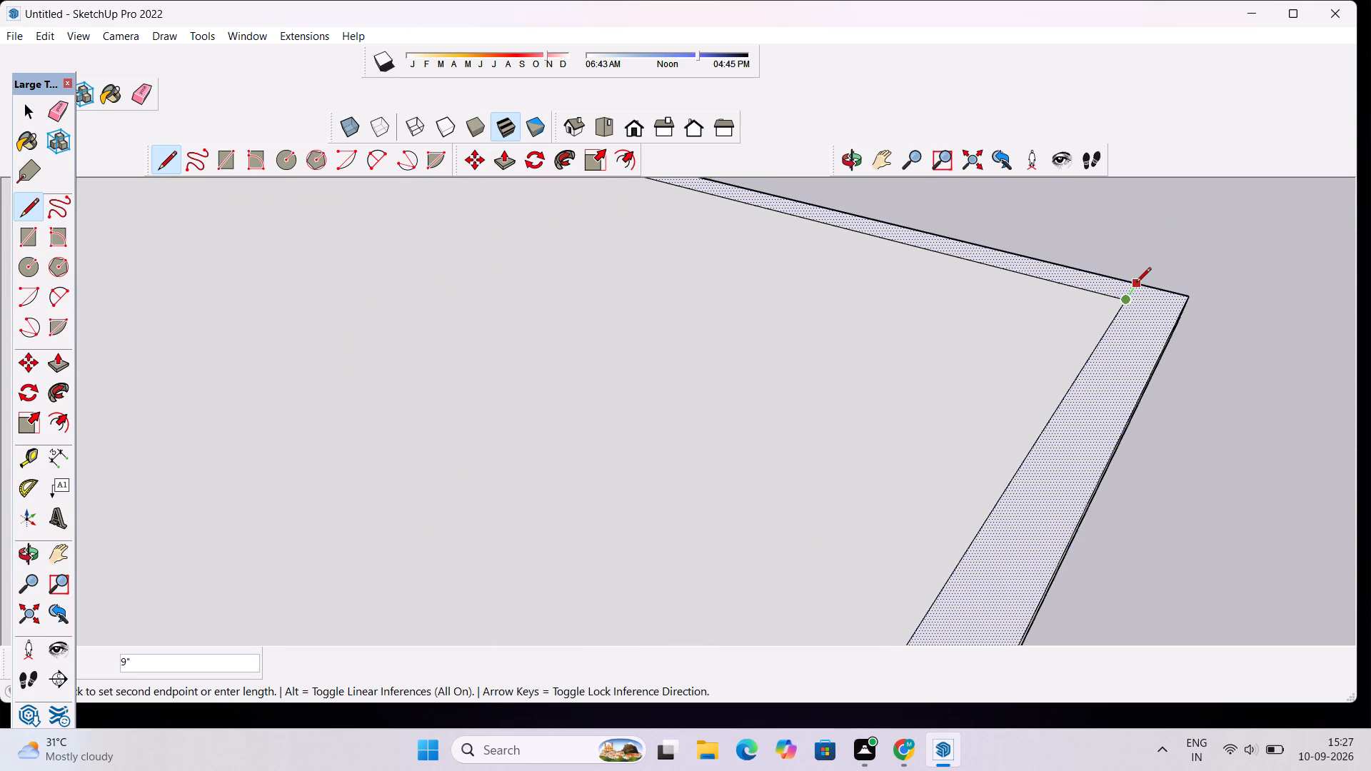
scroll(1136, 283, up, 3)
click(1136, 283)
scroll(1136, 283, down, 20)
scroll(1136, 283, down, 5)
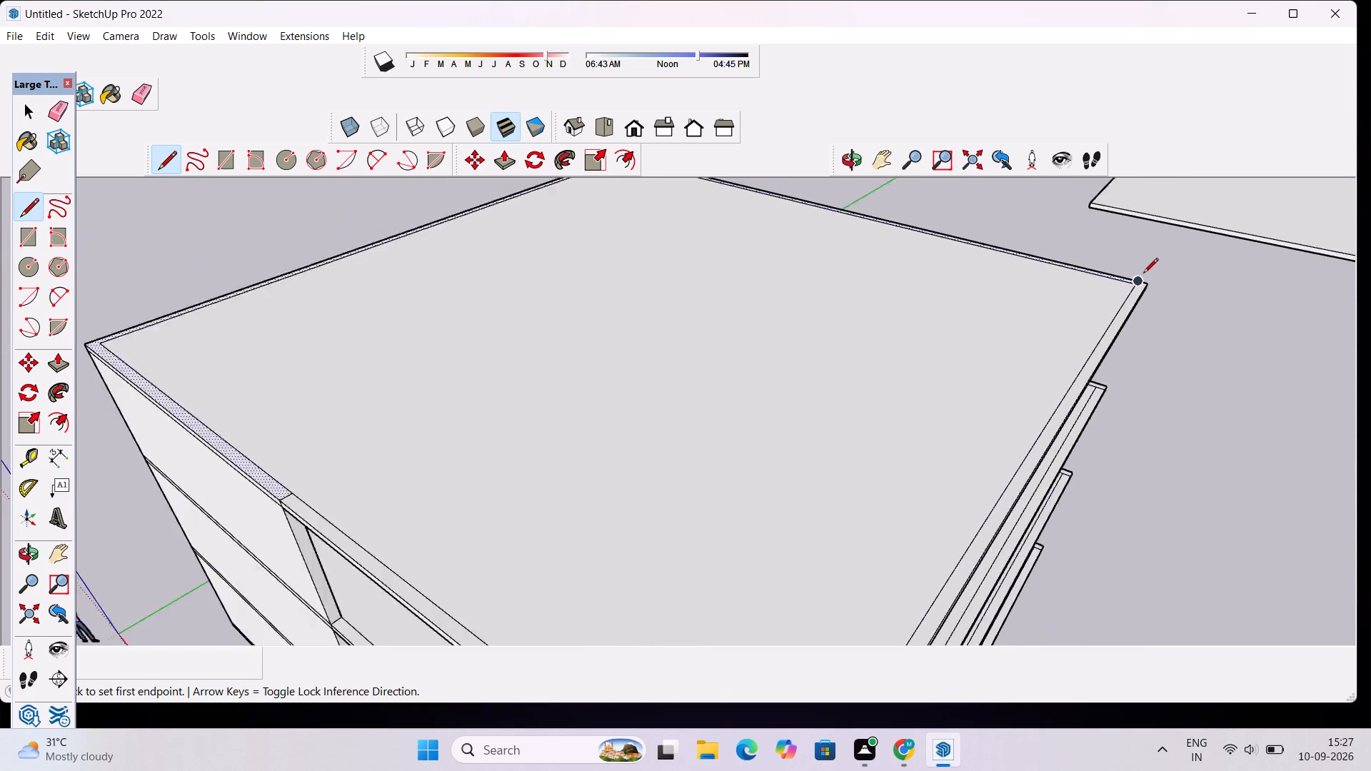
Push/Pull the roof slab's divided perimeter strip up 7' to form the parapet wall.
scroll(1143, 274, down, 8)
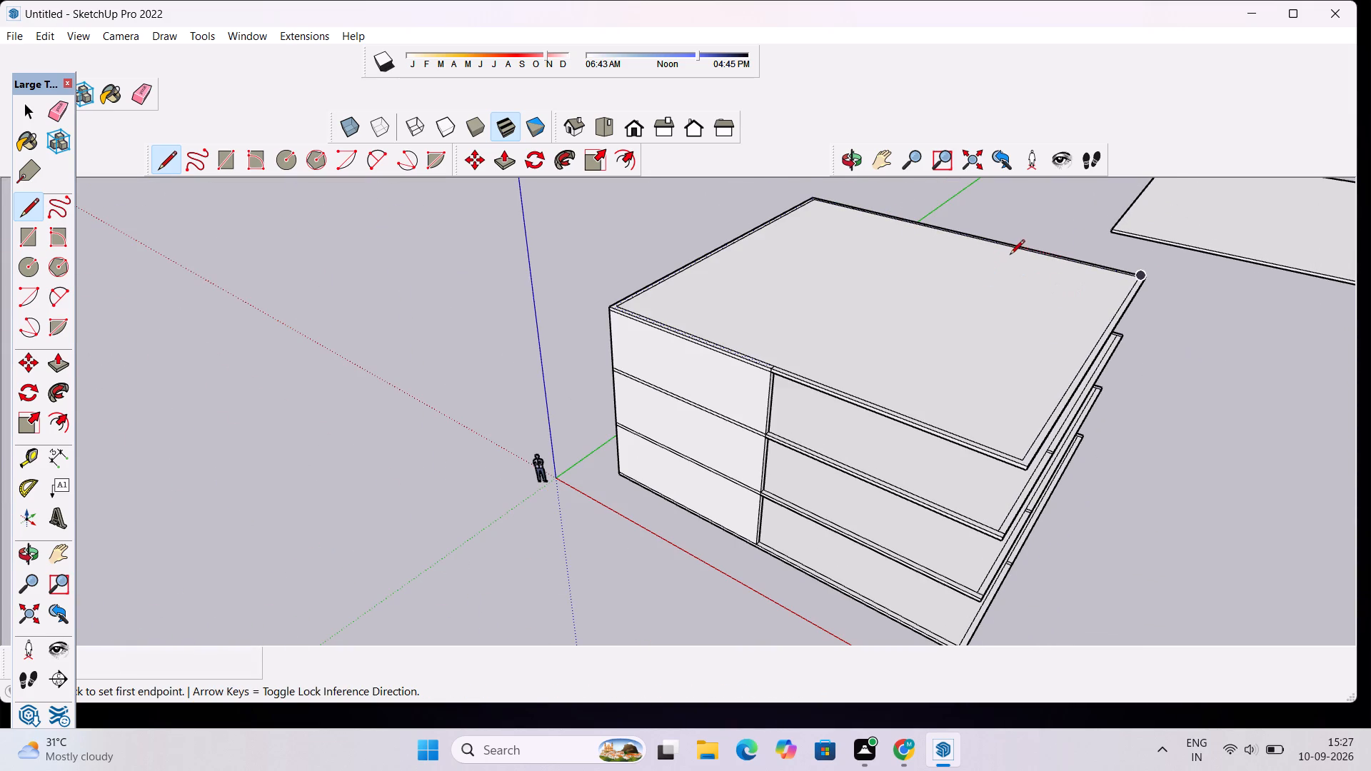
key(space)
scroll(1010, 268, up, 6)
key(p)
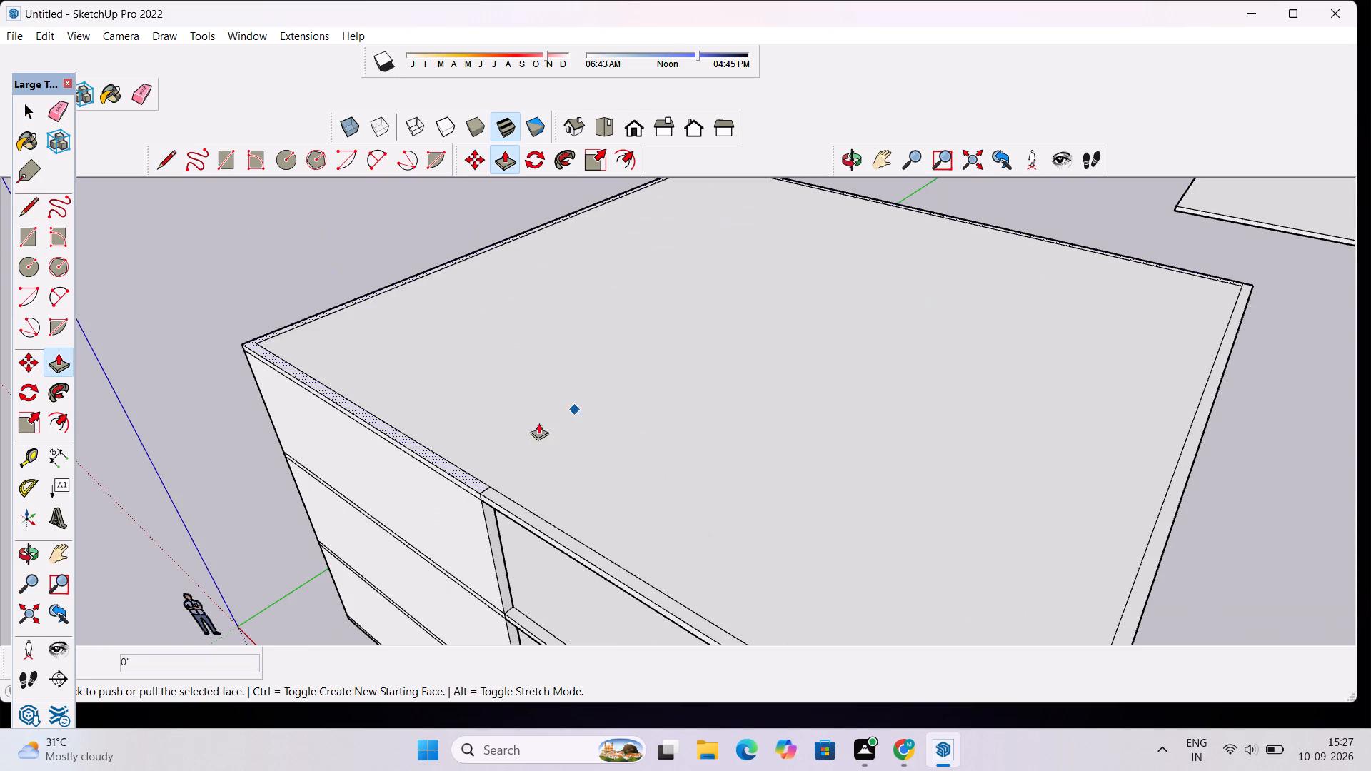
click(457, 470)
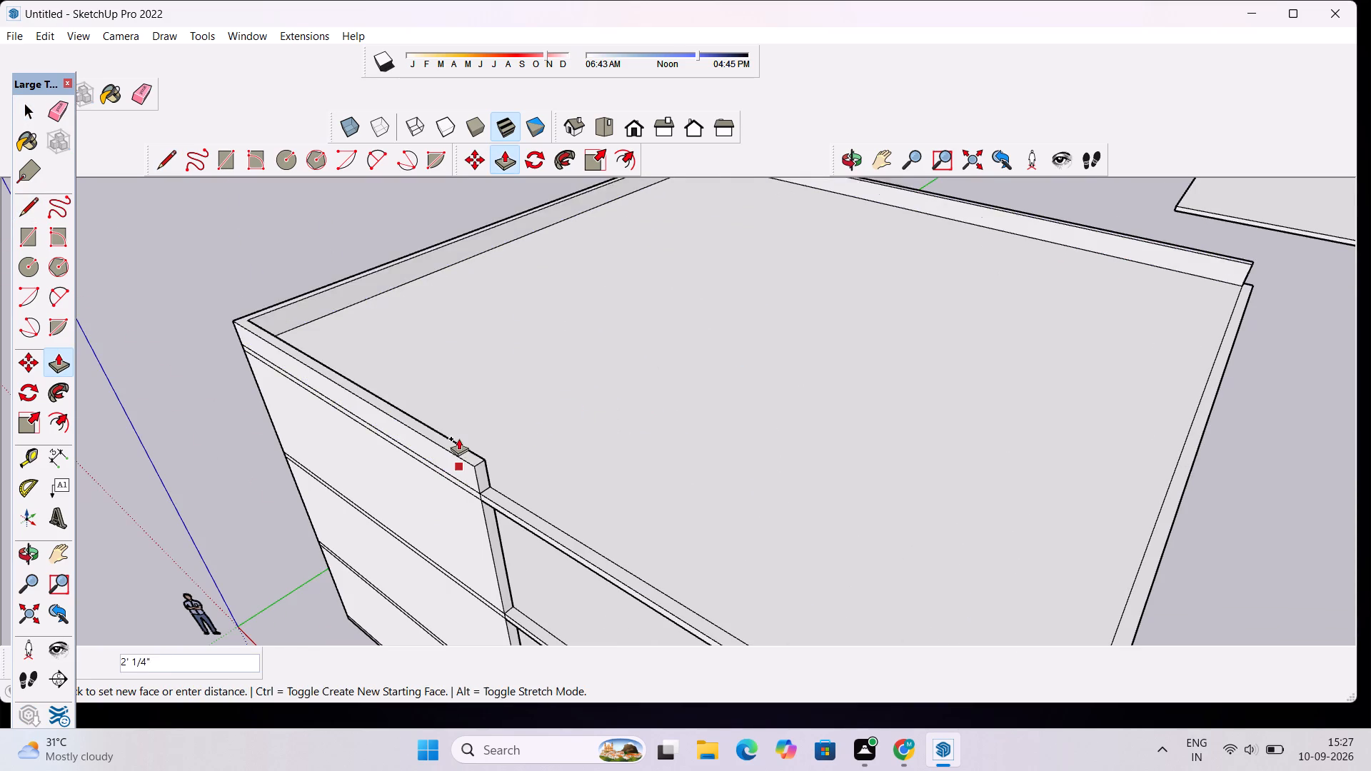
scroll(461, 434, down, 4)
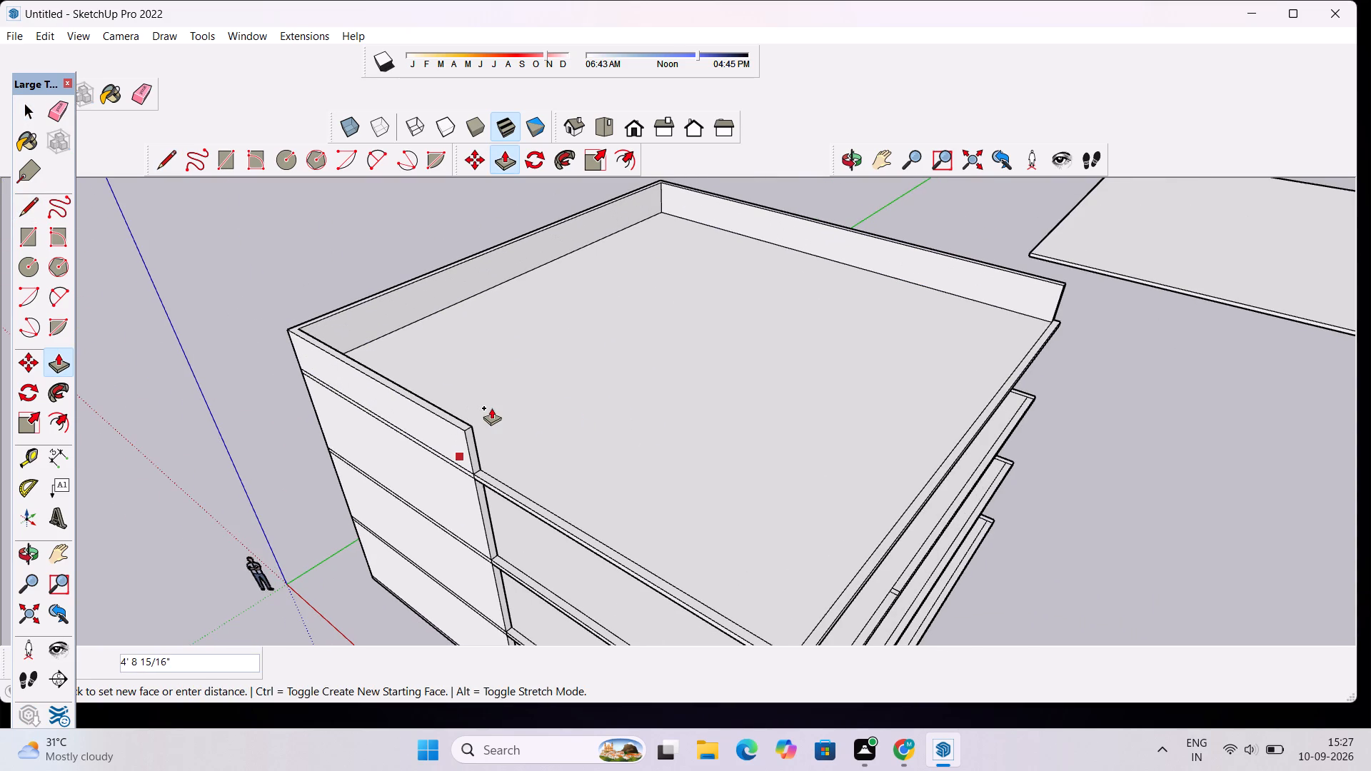
scroll(519, 449, down, 10)
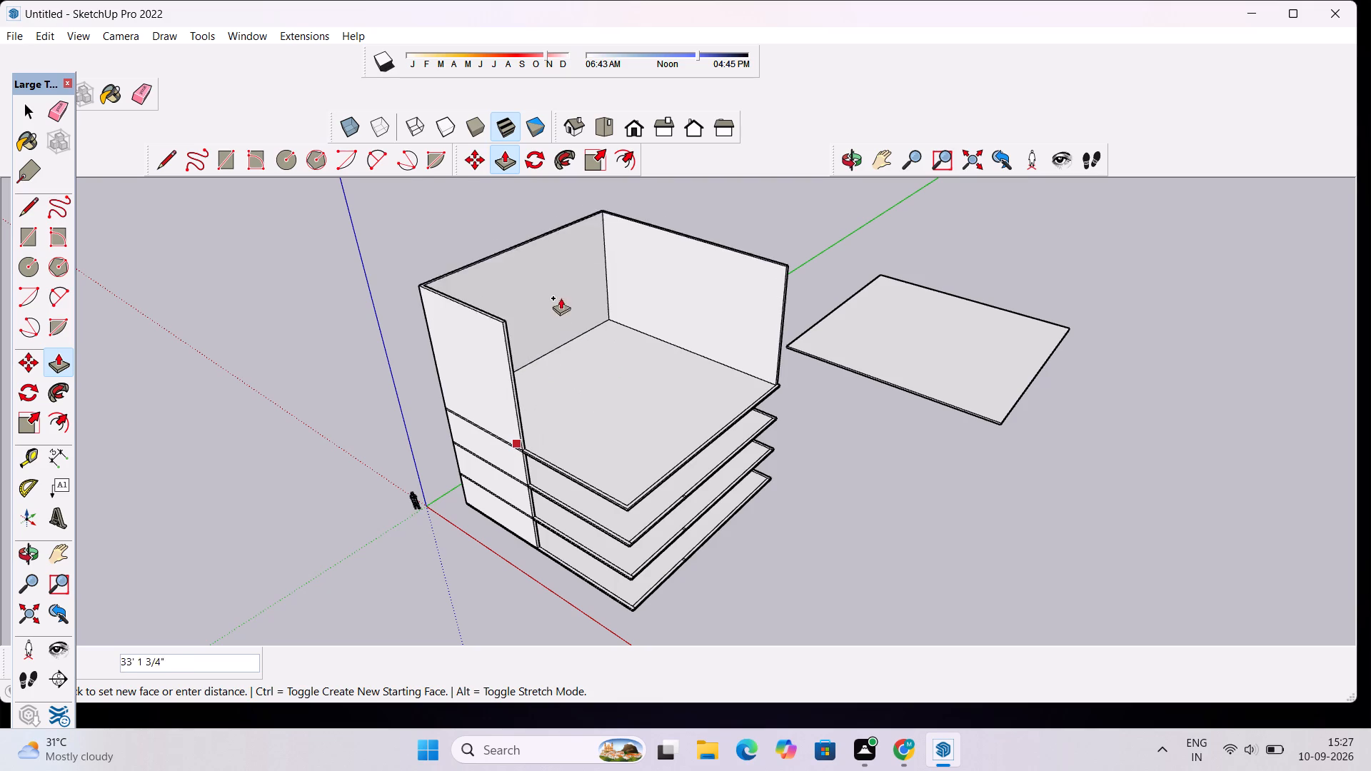
text(7')
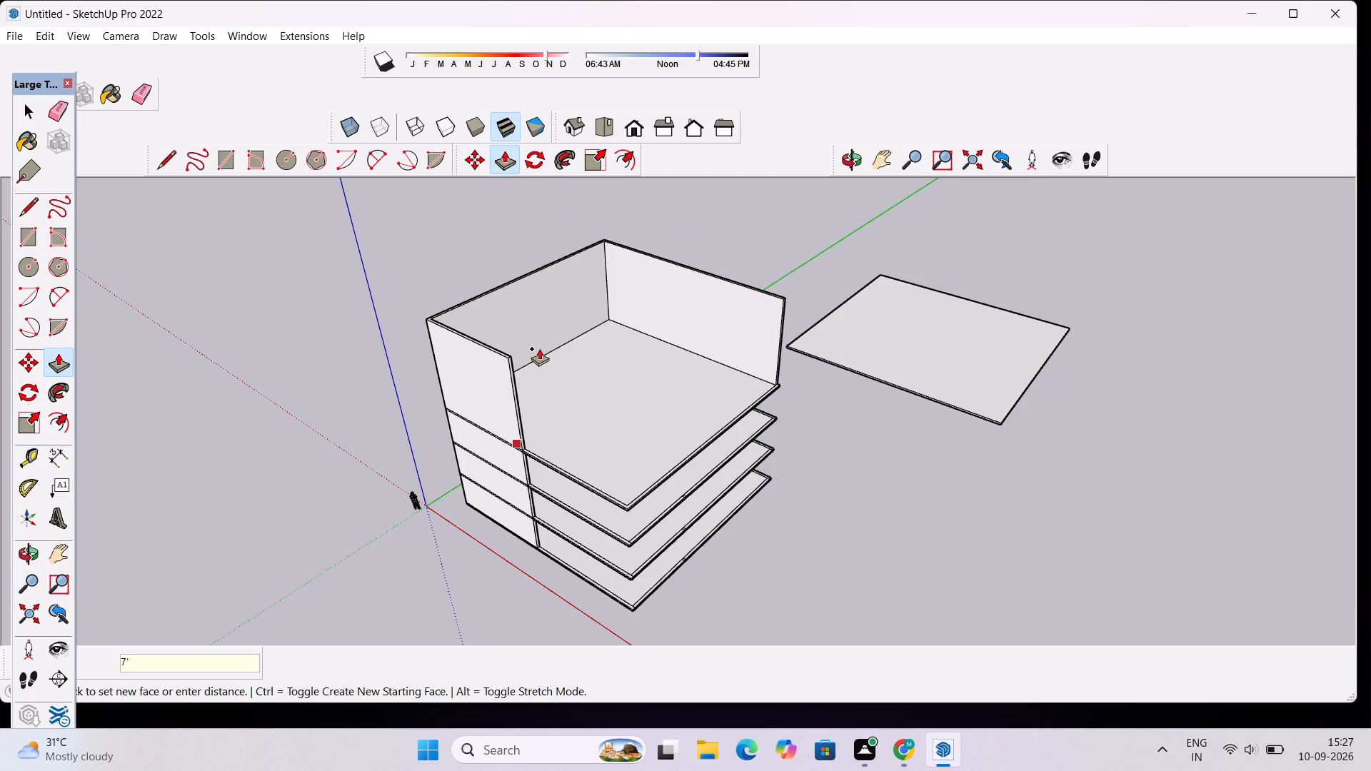
key(Return)
scroll(578, 364, down, 1)
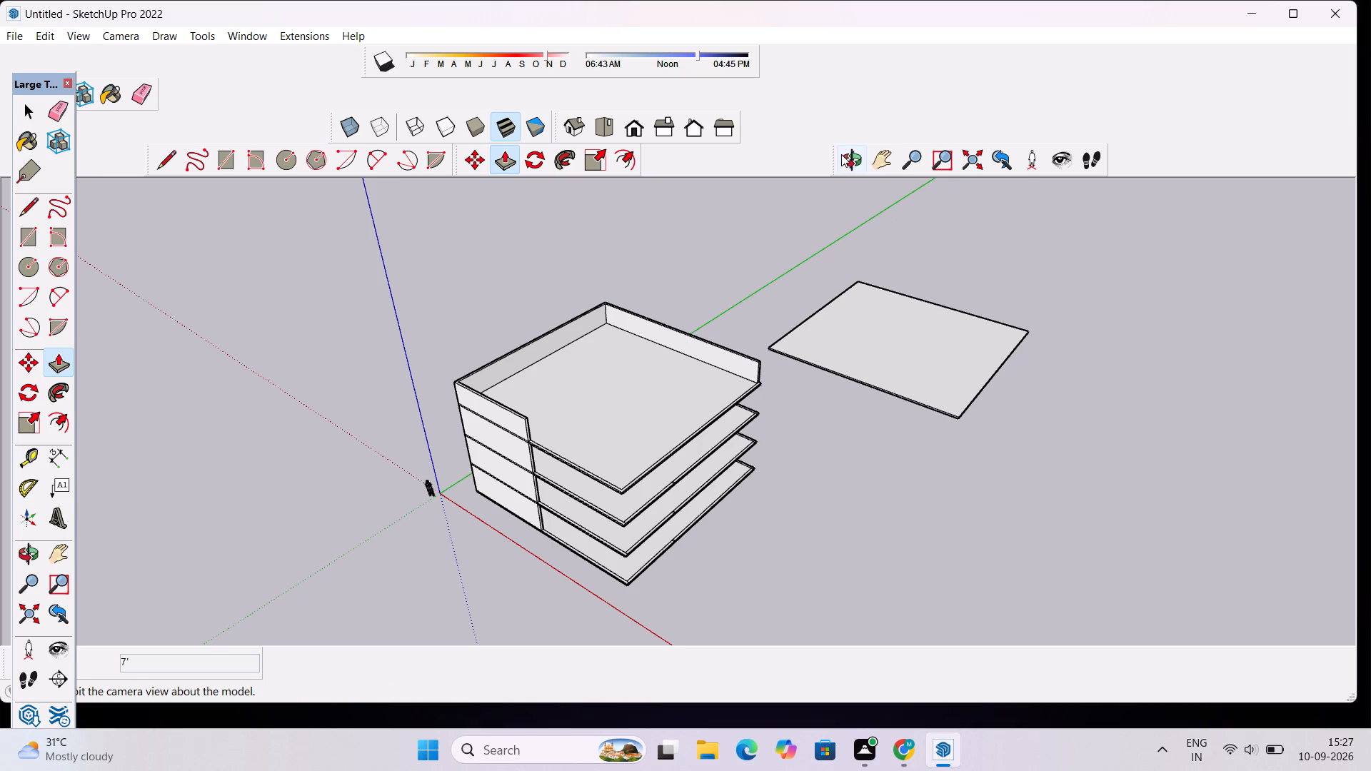
Examine the roof parapet's height against the storeys below from the front of the building.
click(846, 160)
drag(558, 313, 705, 201)
scroll(521, 400, up, 5)
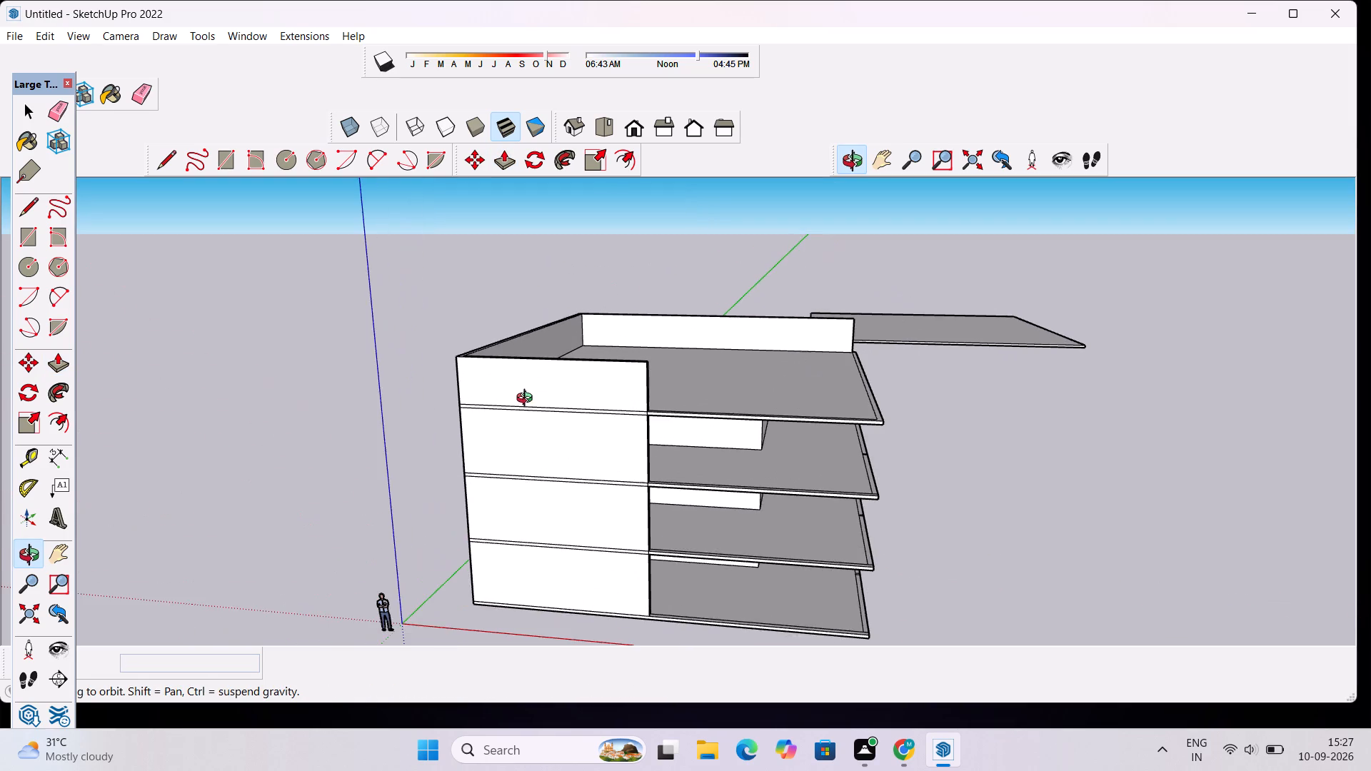
scroll(531, 399, down, 3)
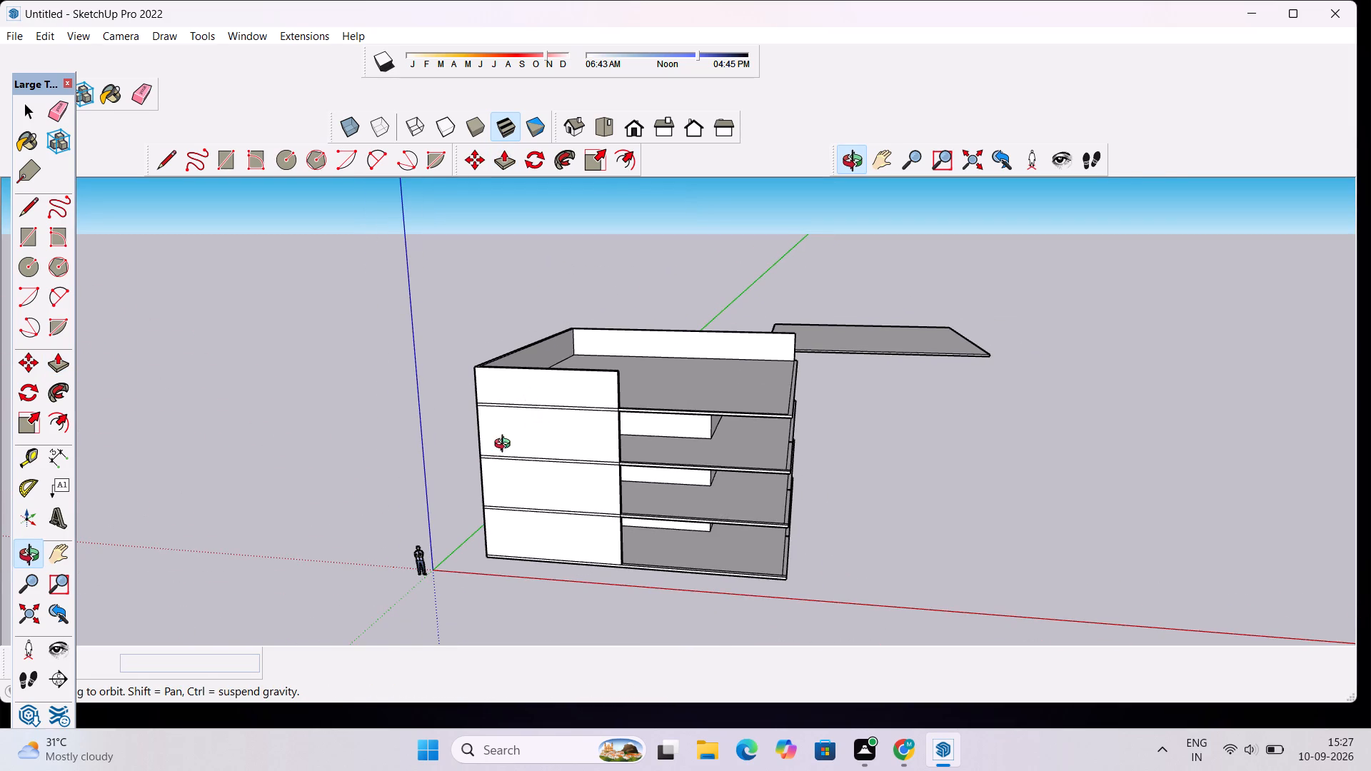
scroll(492, 439, up, 3)
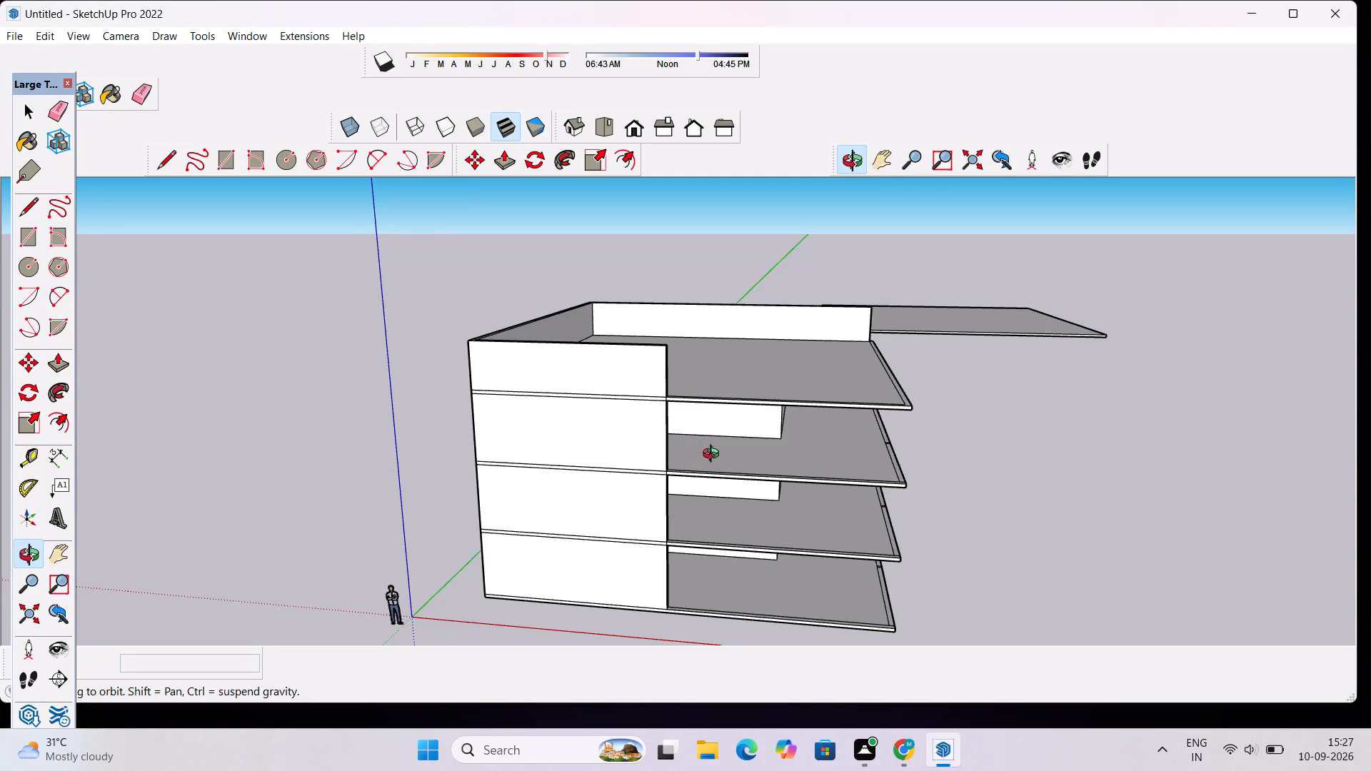
scroll(707, 429, down, 5)
scroll(698, 465, up, 4)
drag(698, 451, 721, 385)
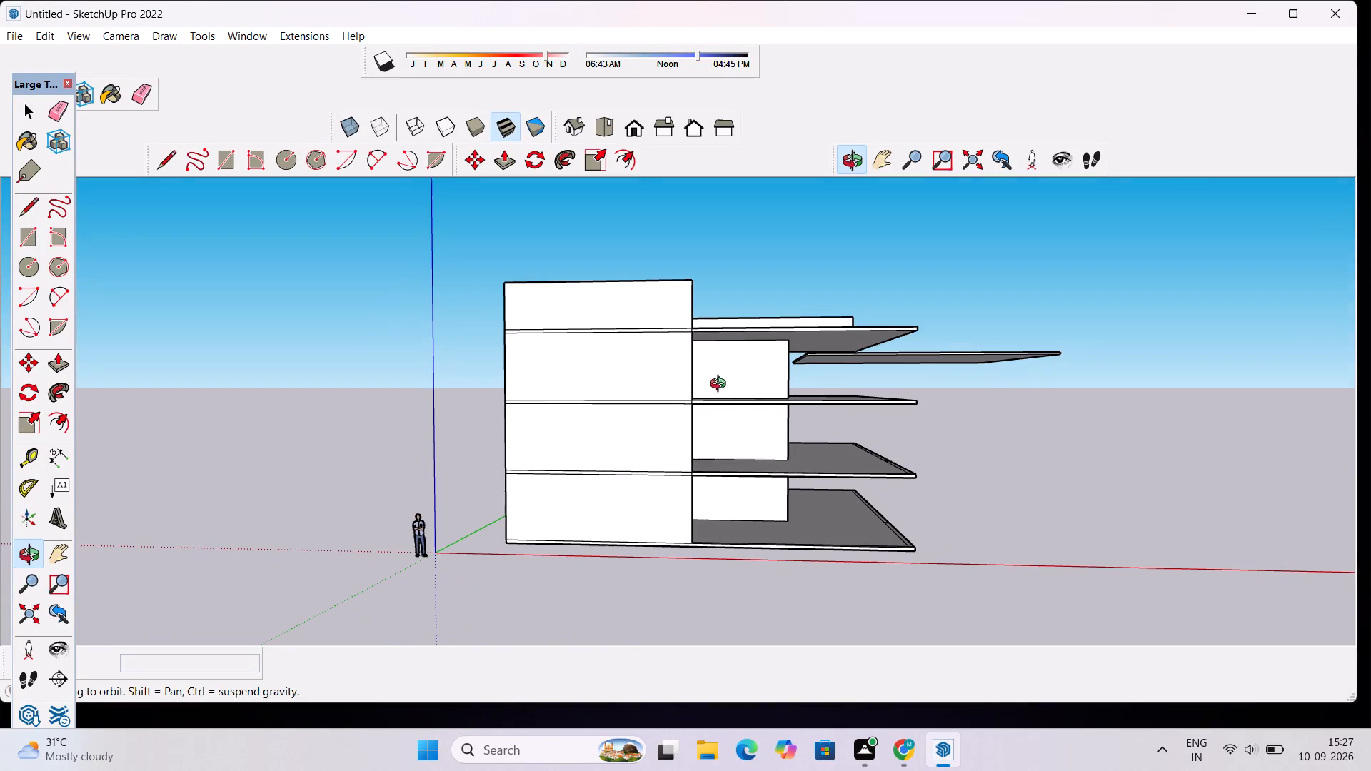
drag(721, 385, 720, 388)
Push/Pull the top face of the roof parapet wall up another 1'.
drag(1053, 416, 651, 582)
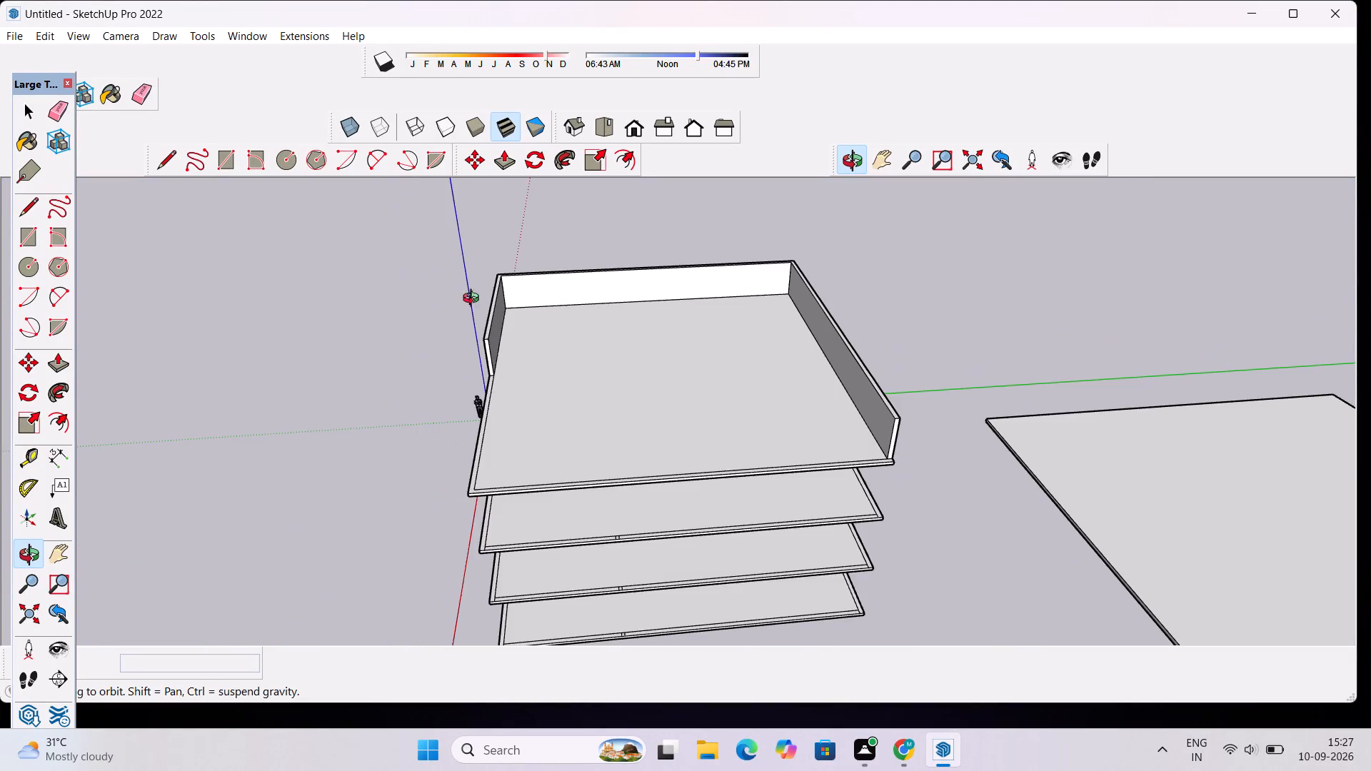
scroll(453, 294, up, 18)
key(p)
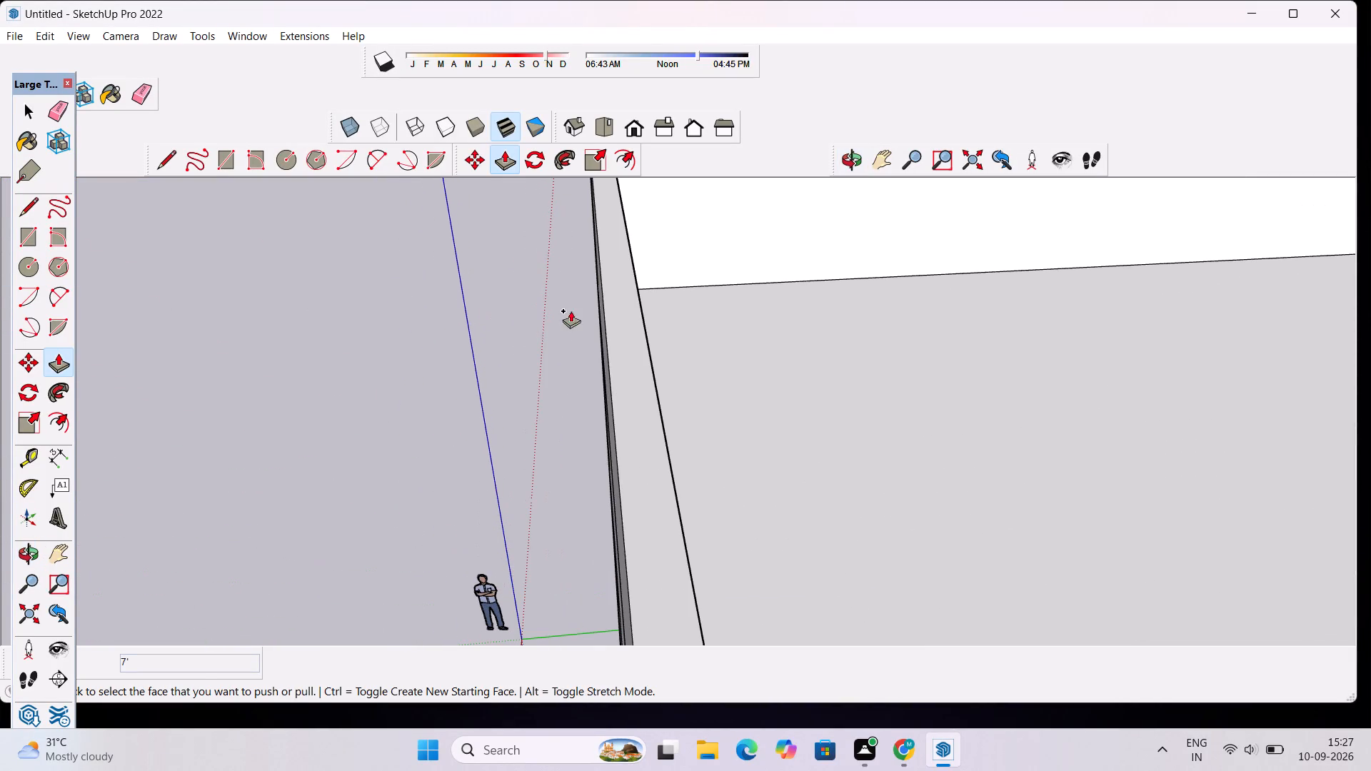
scroll(588, 319, down, 9)
click(602, 345)
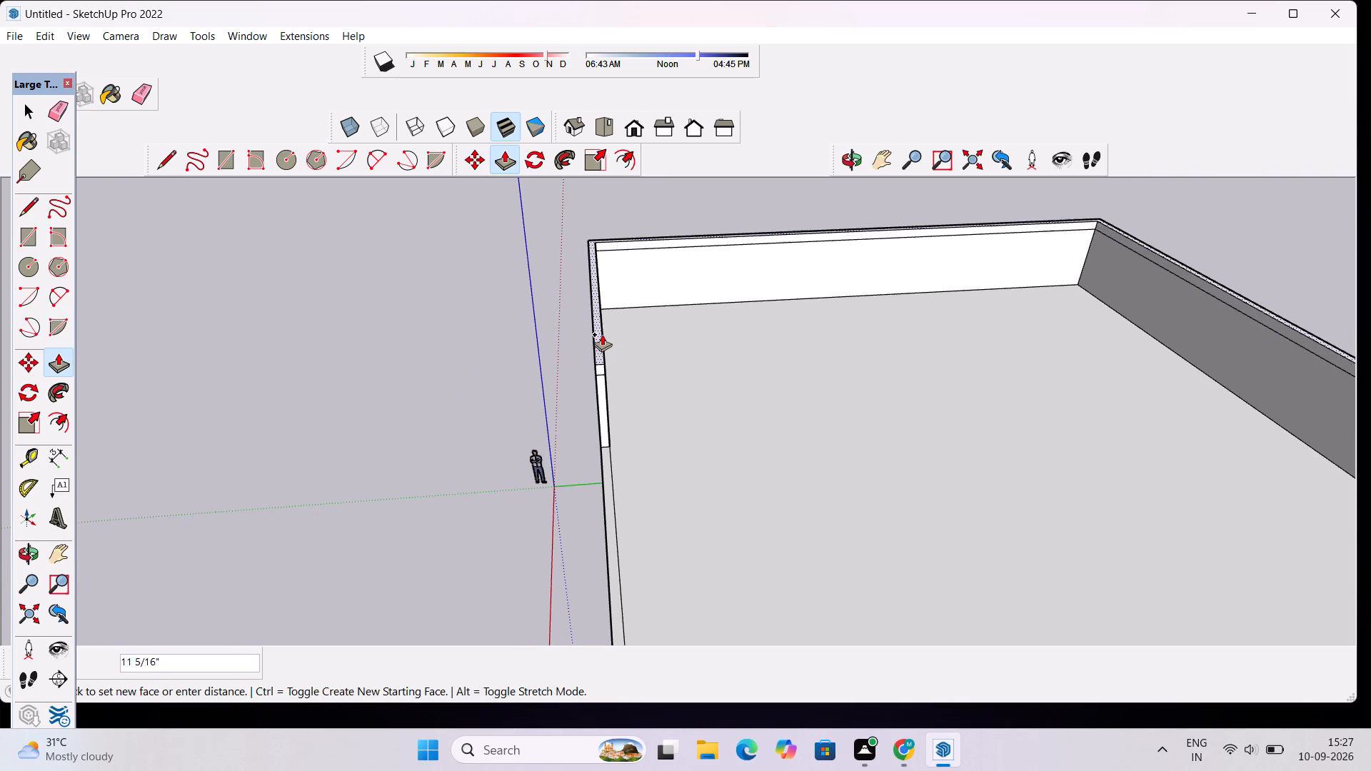
text(1')
key(Return)
Examine the walls and the projecting slab edges on every storey from the front, corner and open side.
scroll(606, 319, down, 4)
click(842, 160)
drag(583, 281, 662, 291)
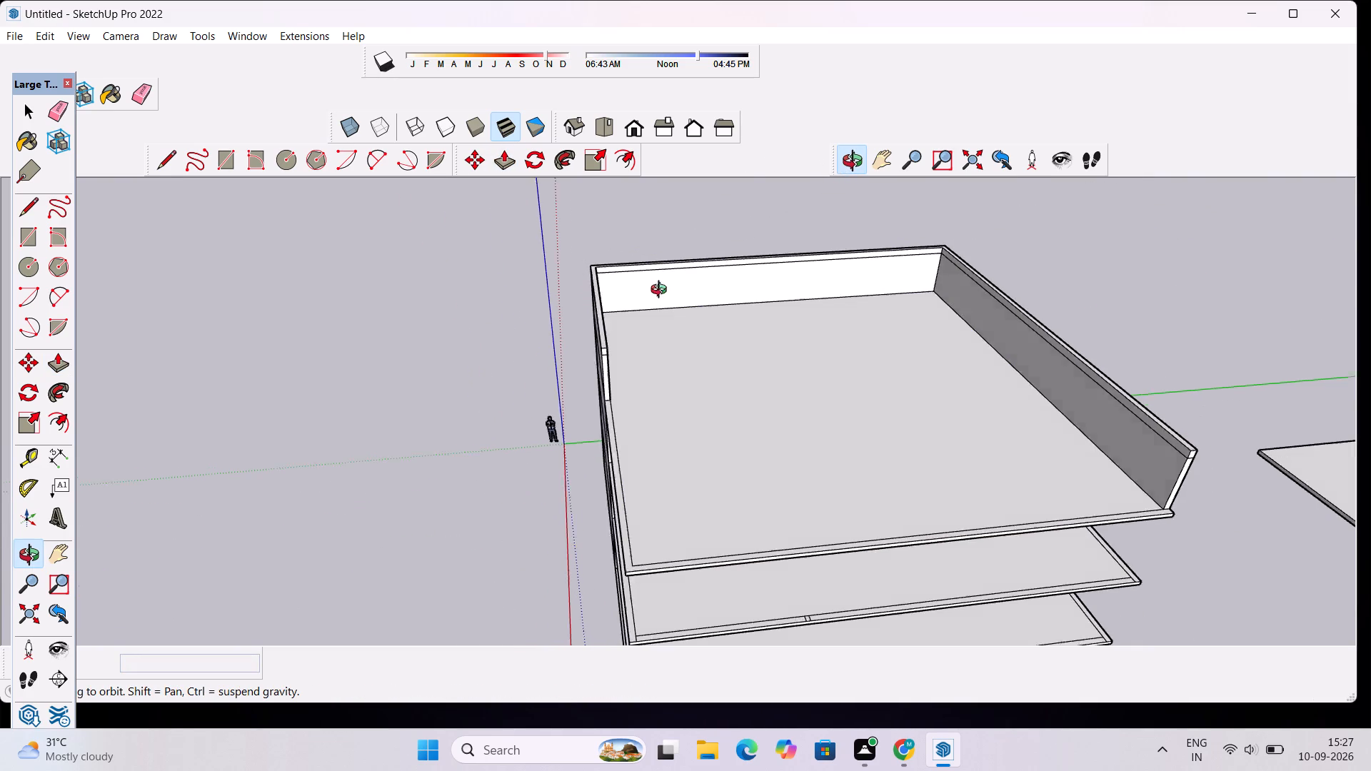
drag(662, 291, 920, 281)
scroll(738, 371, up, 5)
drag(517, 442, 611, 388)
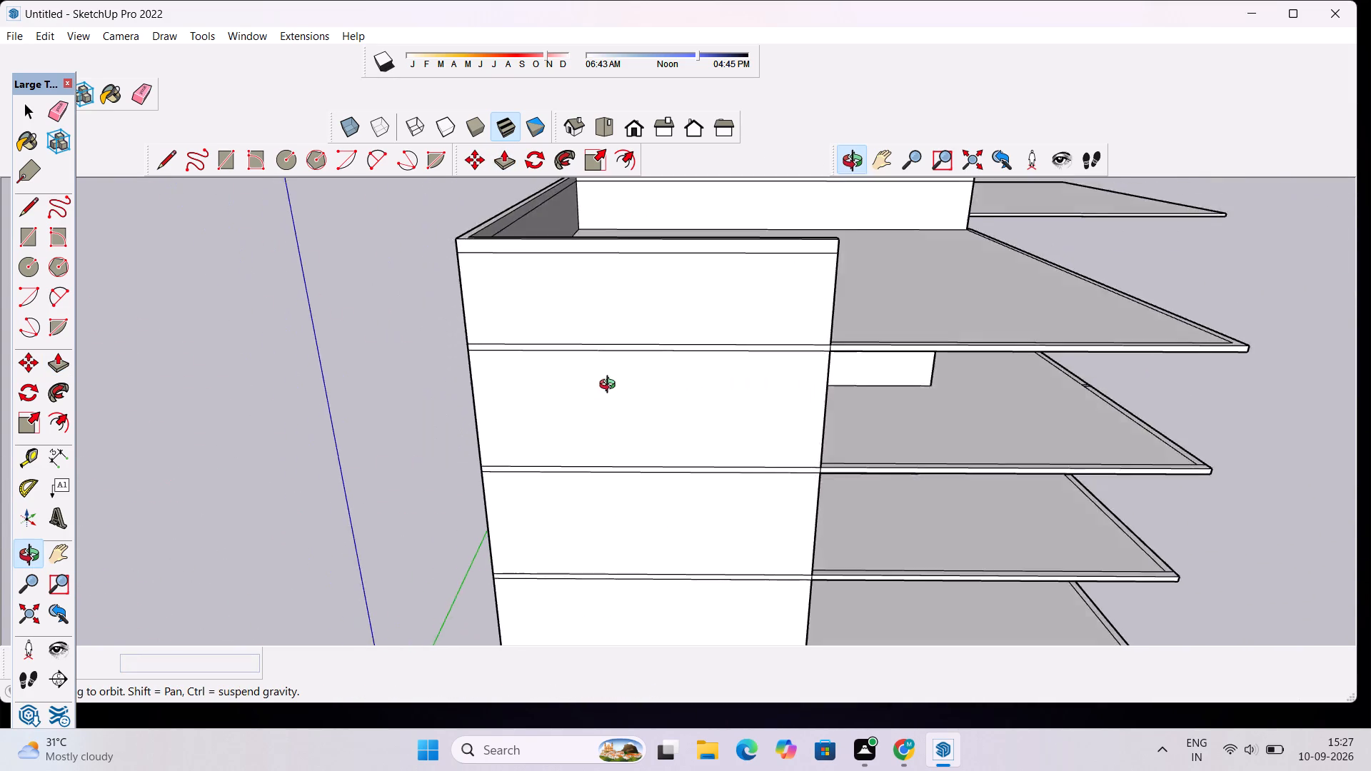
scroll(611, 386, down, 5)
scroll(815, 361, down, 1)
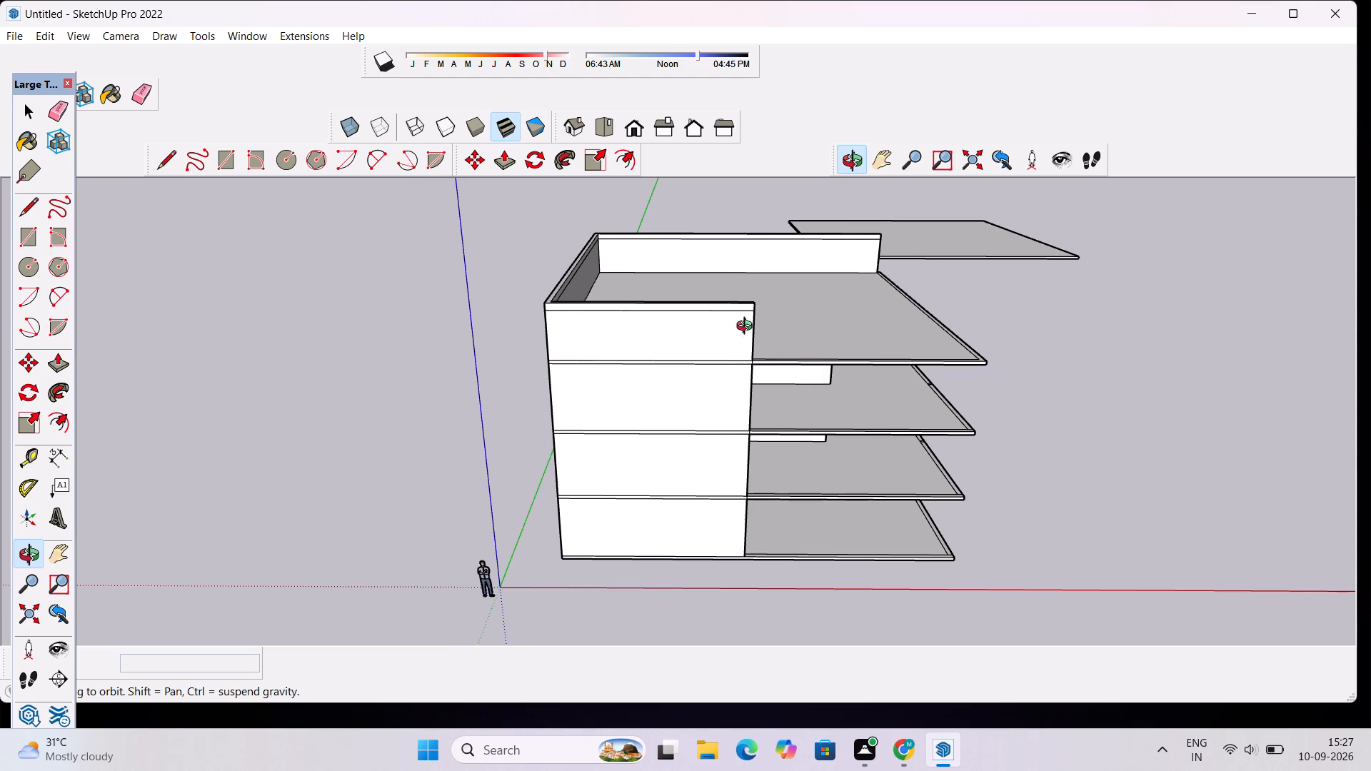
scroll(748, 328, up, 1)
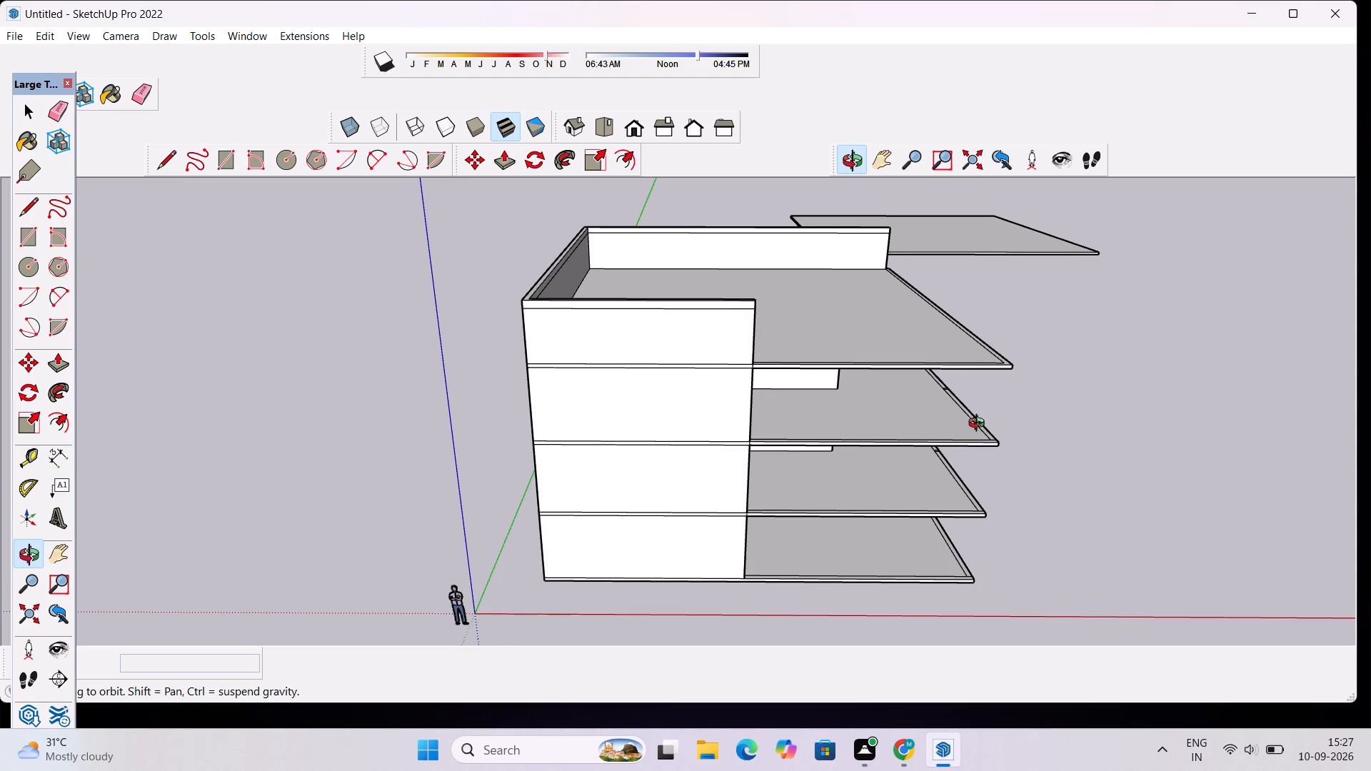
drag(812, 523, 813, 481)
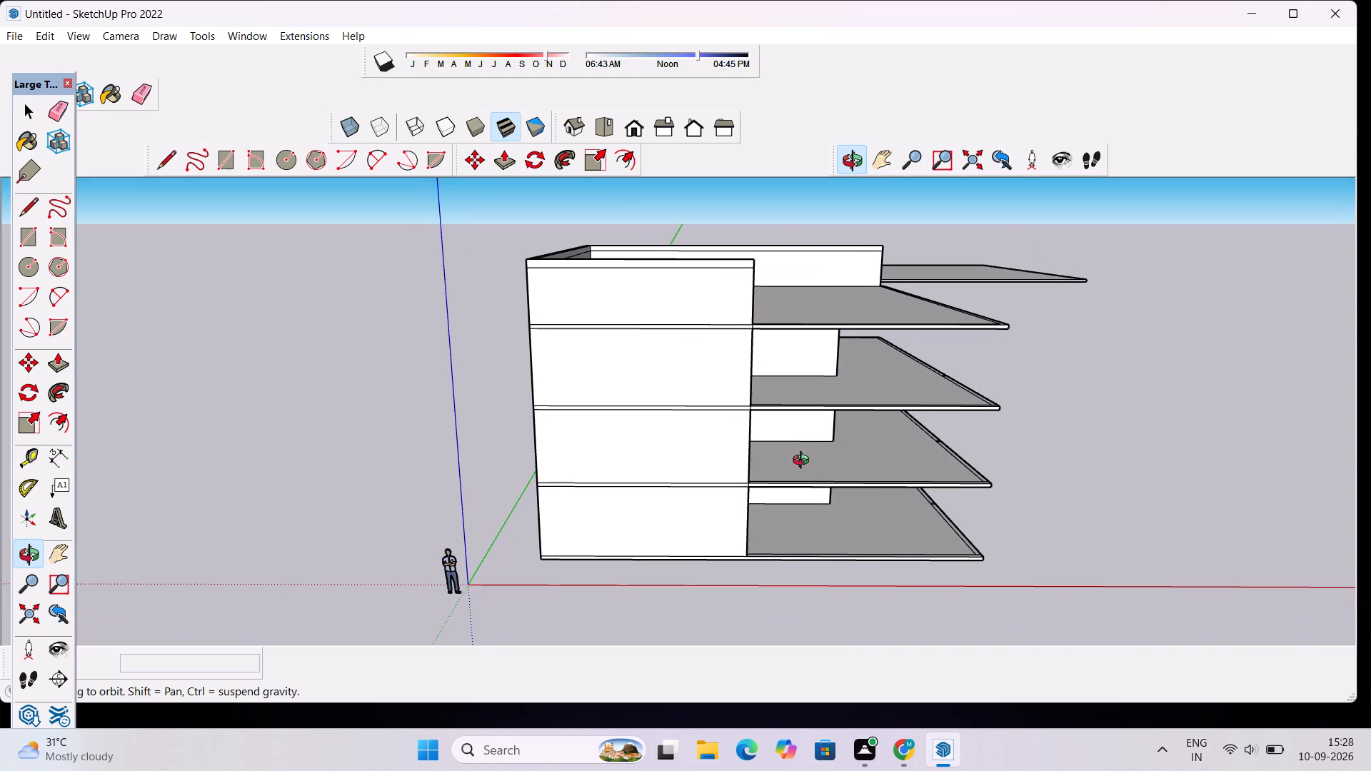
scroll(1011, 422, up, 2)
drag(1075, 420, 852, 437)
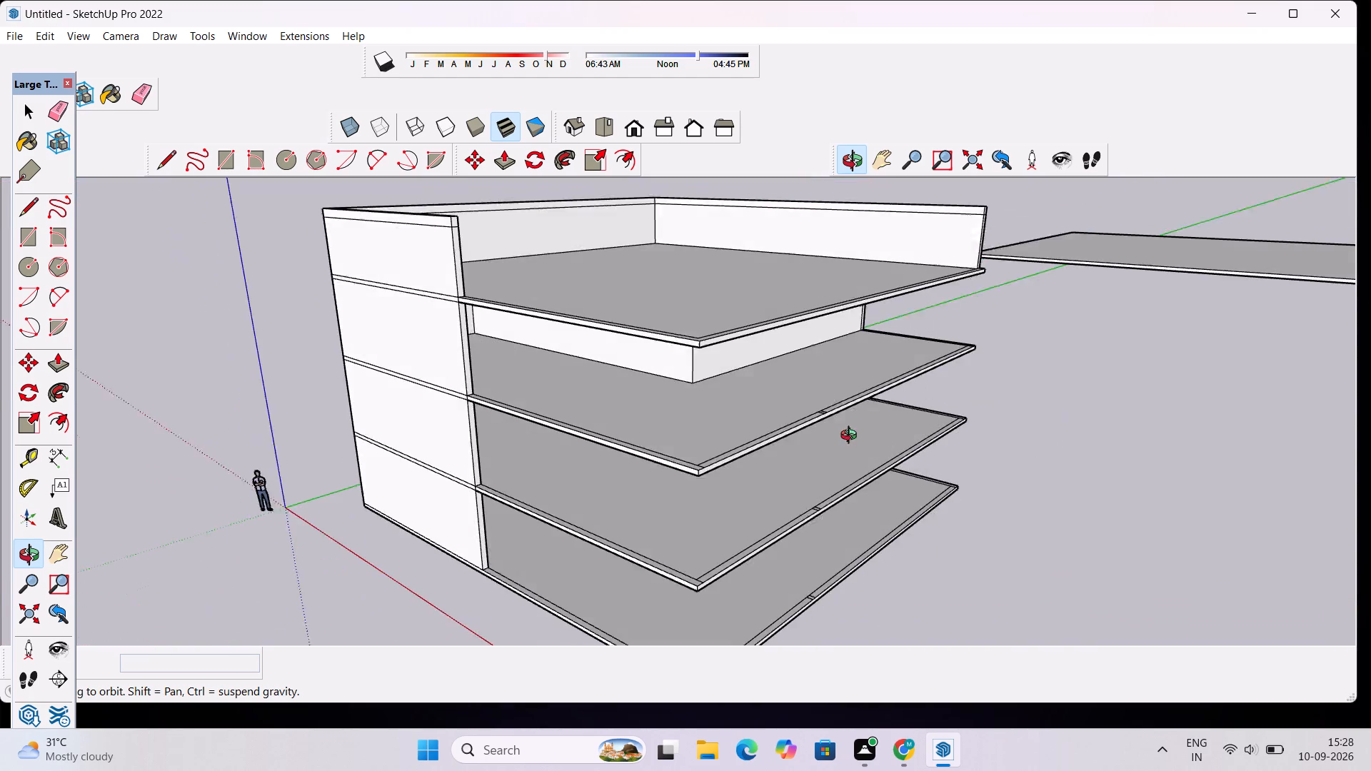
drag(852, 437, 835, 435)
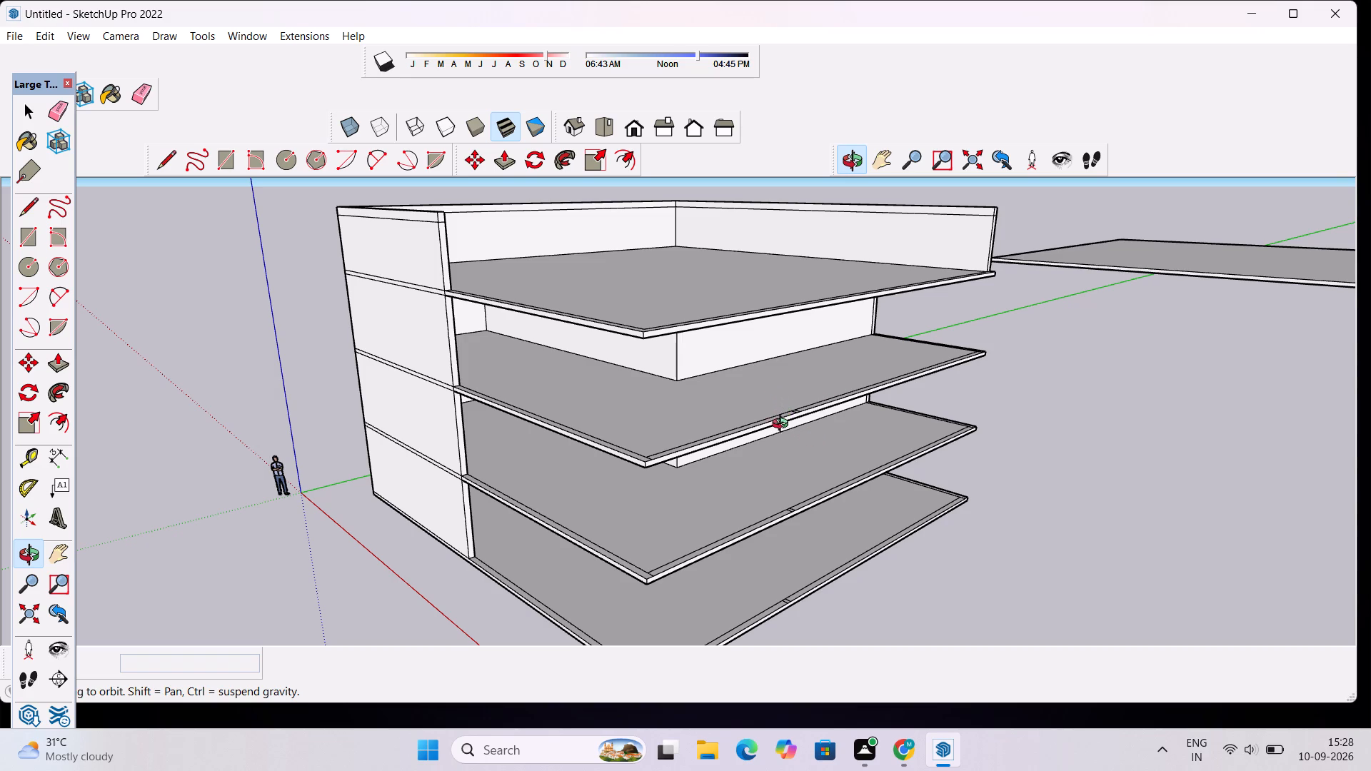
scroll(718, 443, down, 2)
drag(514, 501, 683, 427)
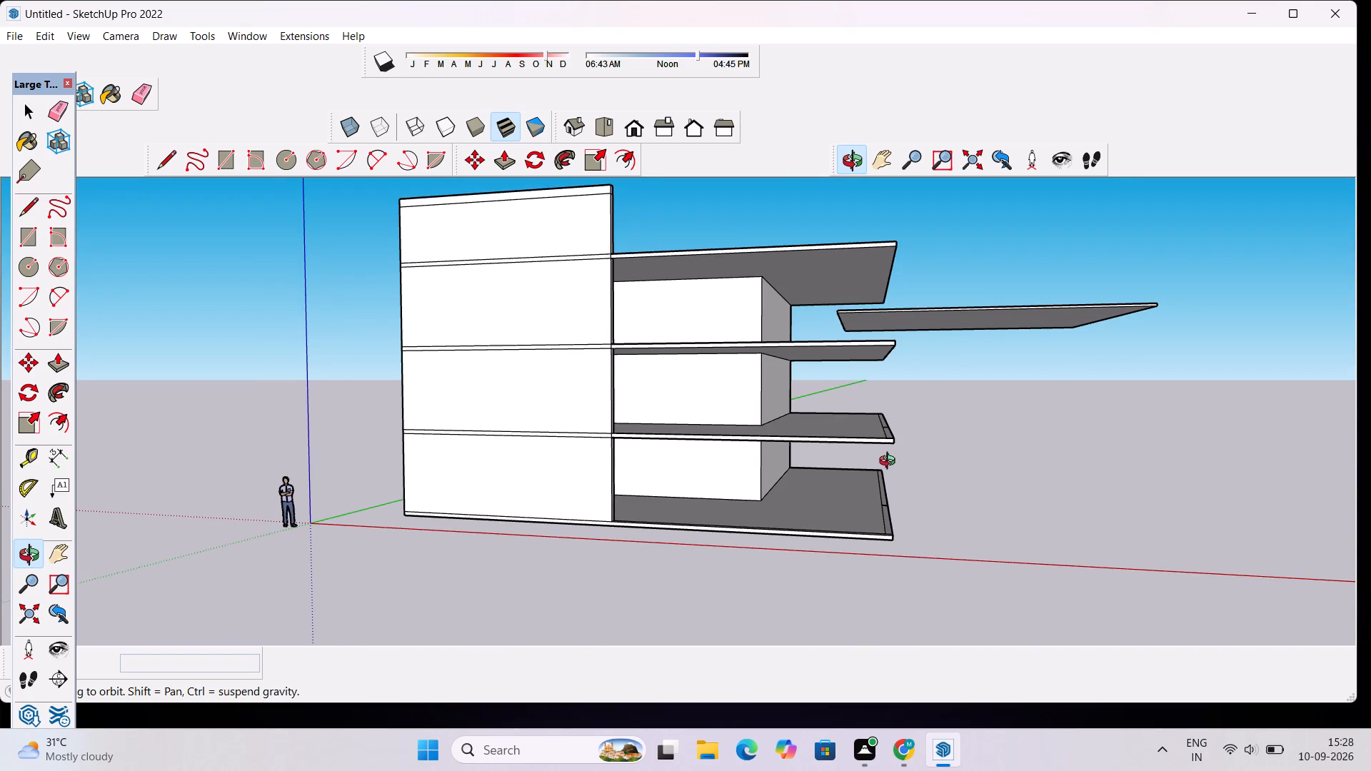
scroll(865, 461, up, 4)
scroll(865, 461, down, 5)
drag(1016, 405, 1000, 429)
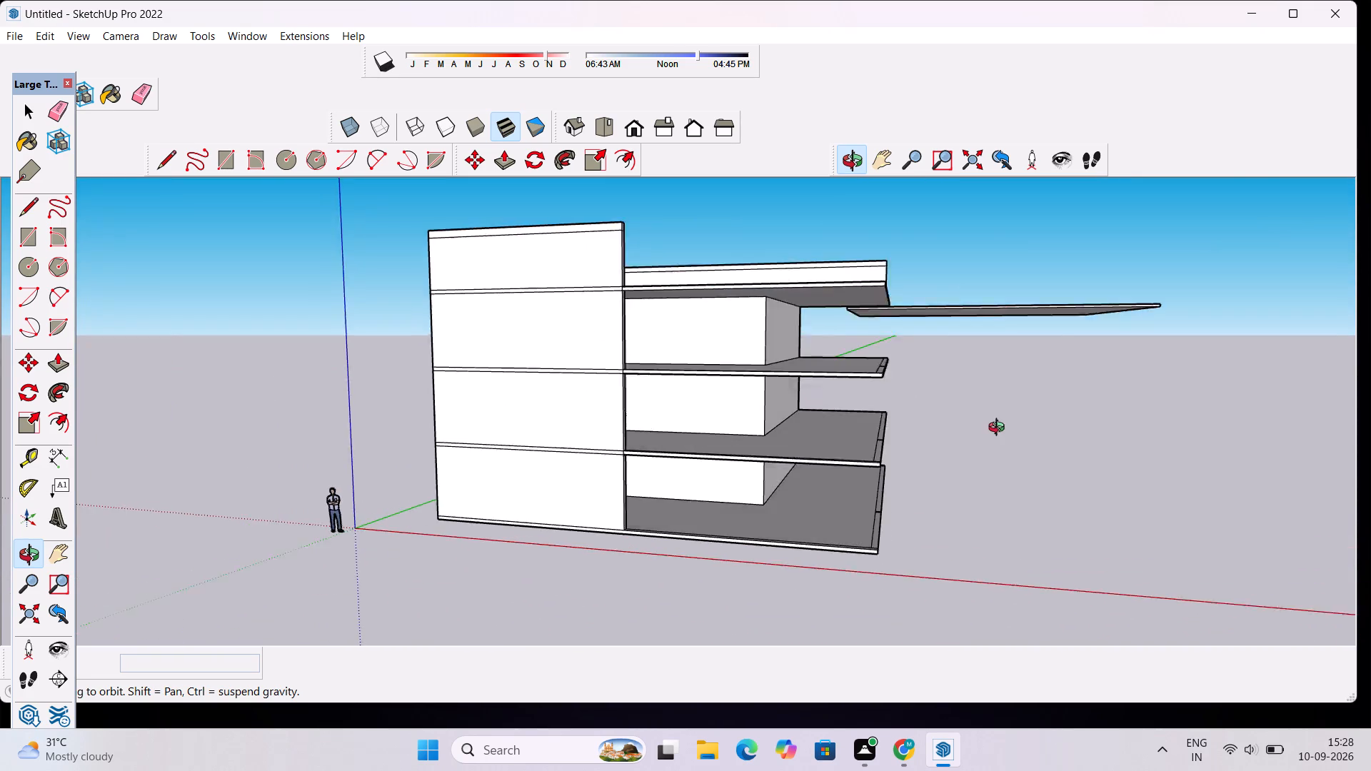
drag(1000, 429, 883, 536)
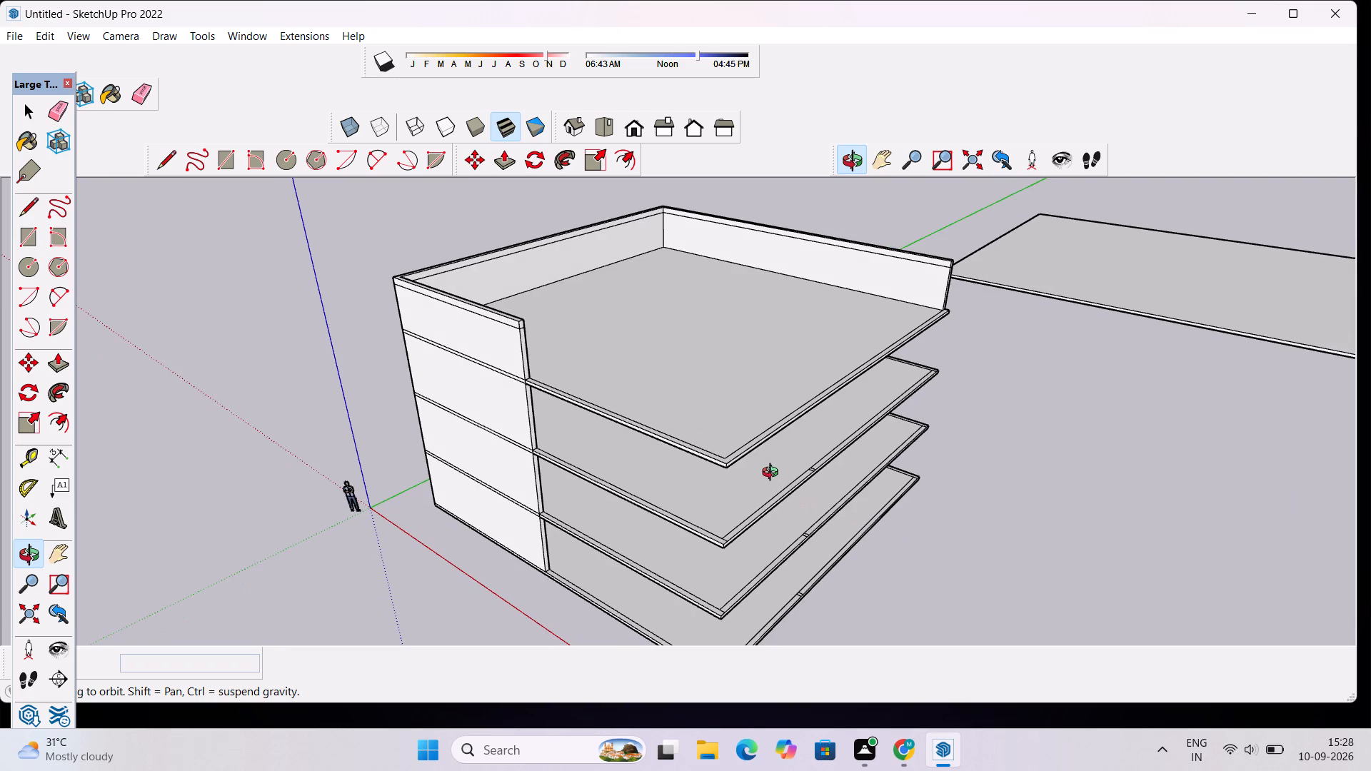
scroll(773, 474, up, 4)
scroll(803, 411, up, 3)
drag(898, 413, 794, 484)
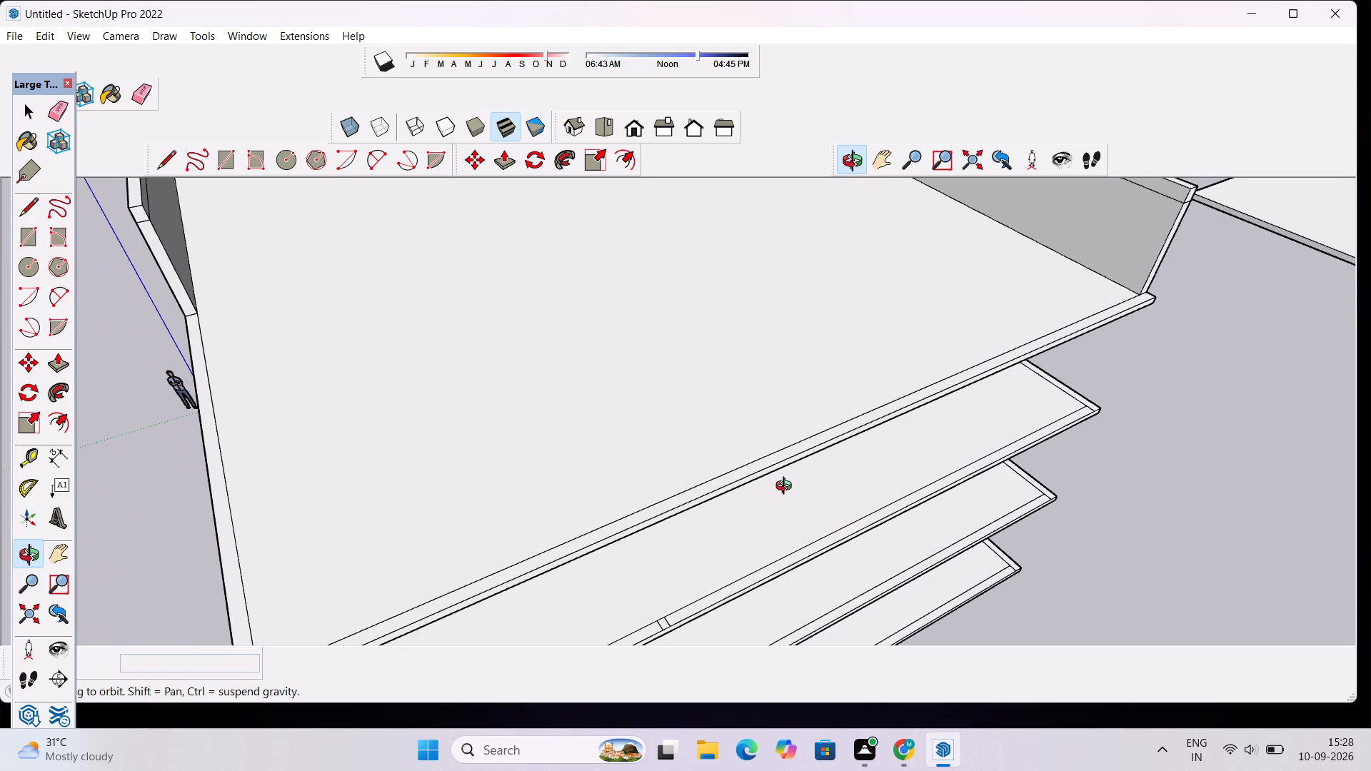
key(space)
scroll(787, 496, down, 4)
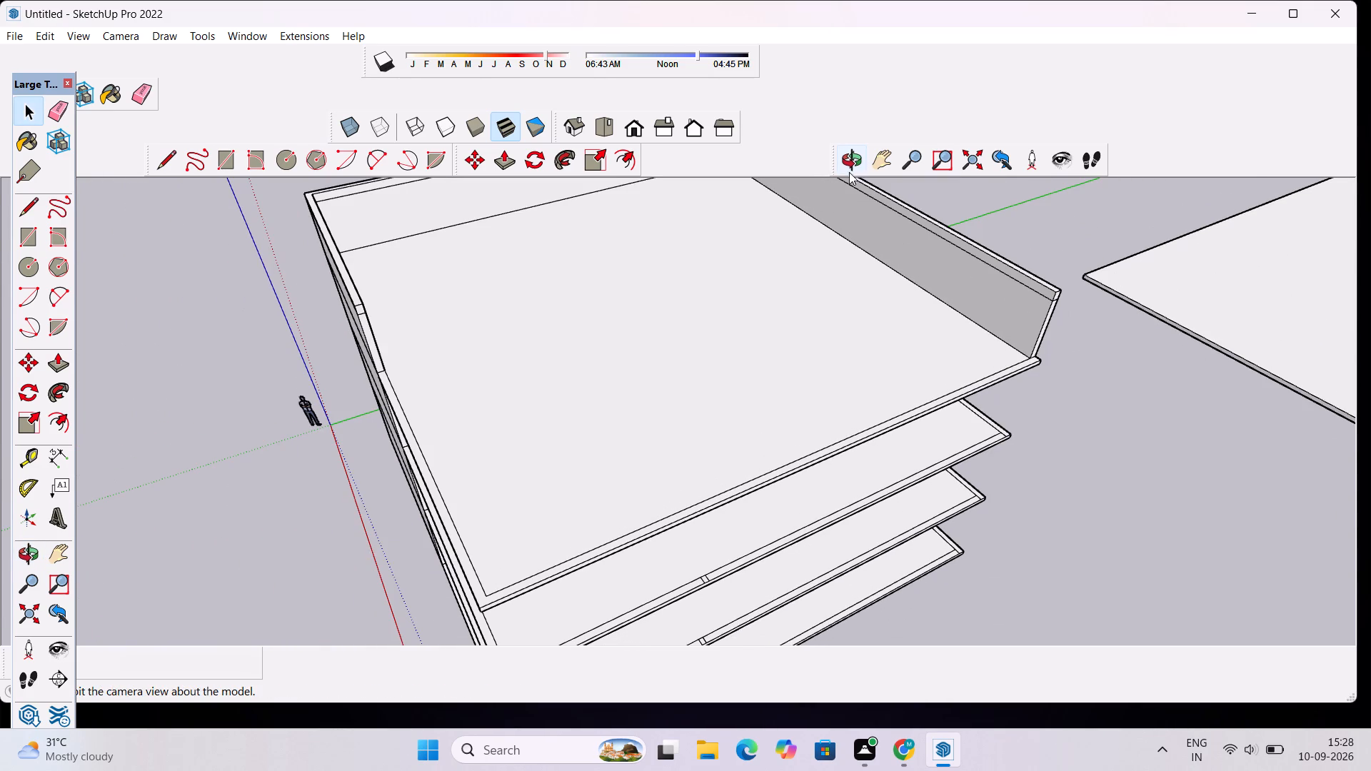
Push the roof slab's outer edge face on the open side inward 9" to the inner perimeter line.
click(856, 169)
drag(947, 522, 872, 440)
scroll(838, 397, up, 6)
drag(850, 383, 857, 423)
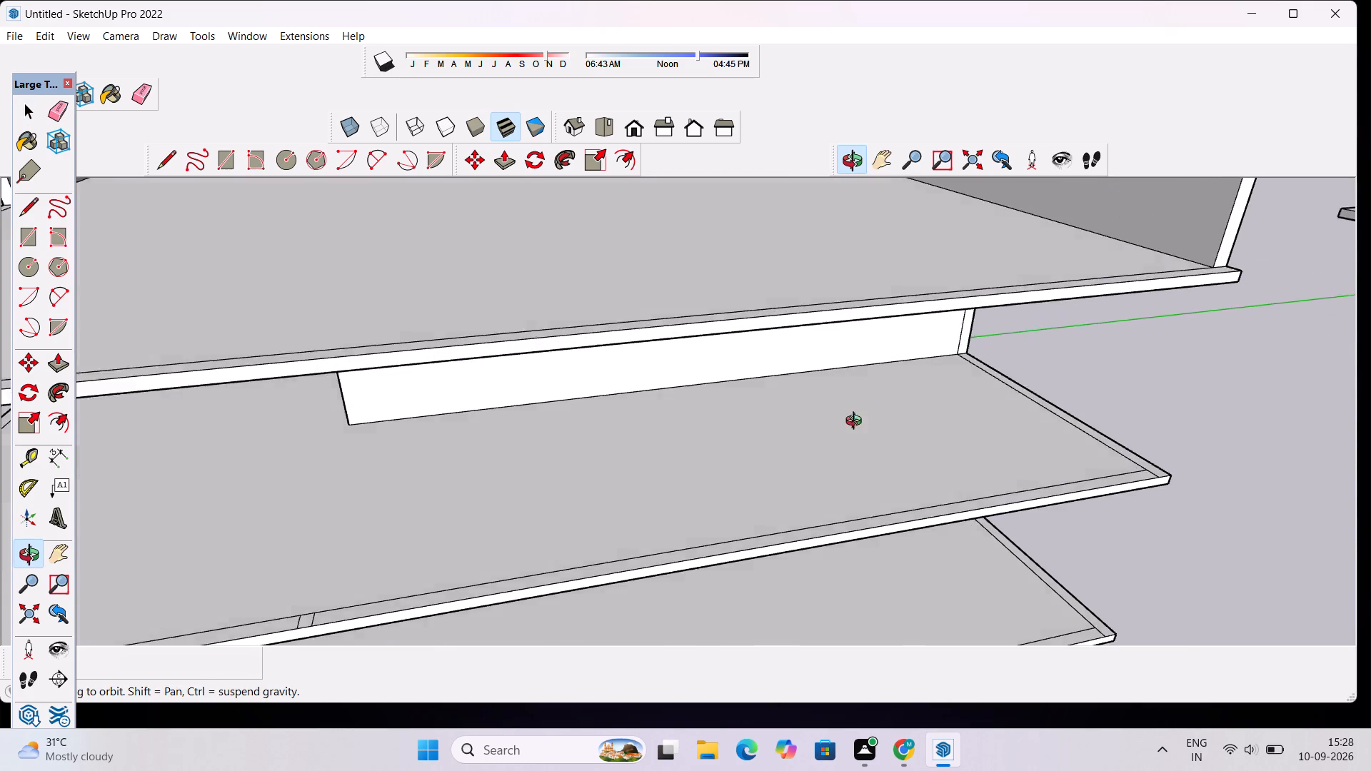
drag(857, 423, 862, 453)
drag(899, 523, 863, 480)
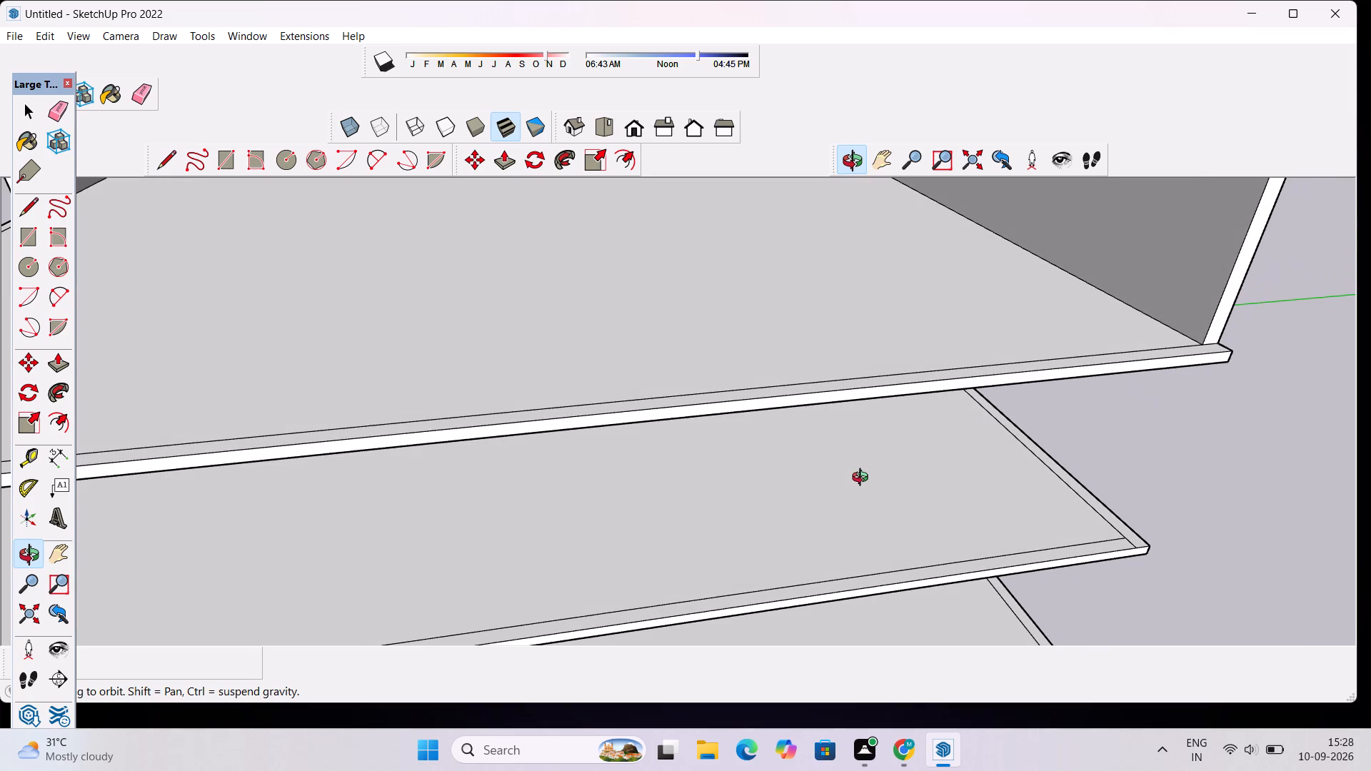
scroll(863, 479, down, 2)
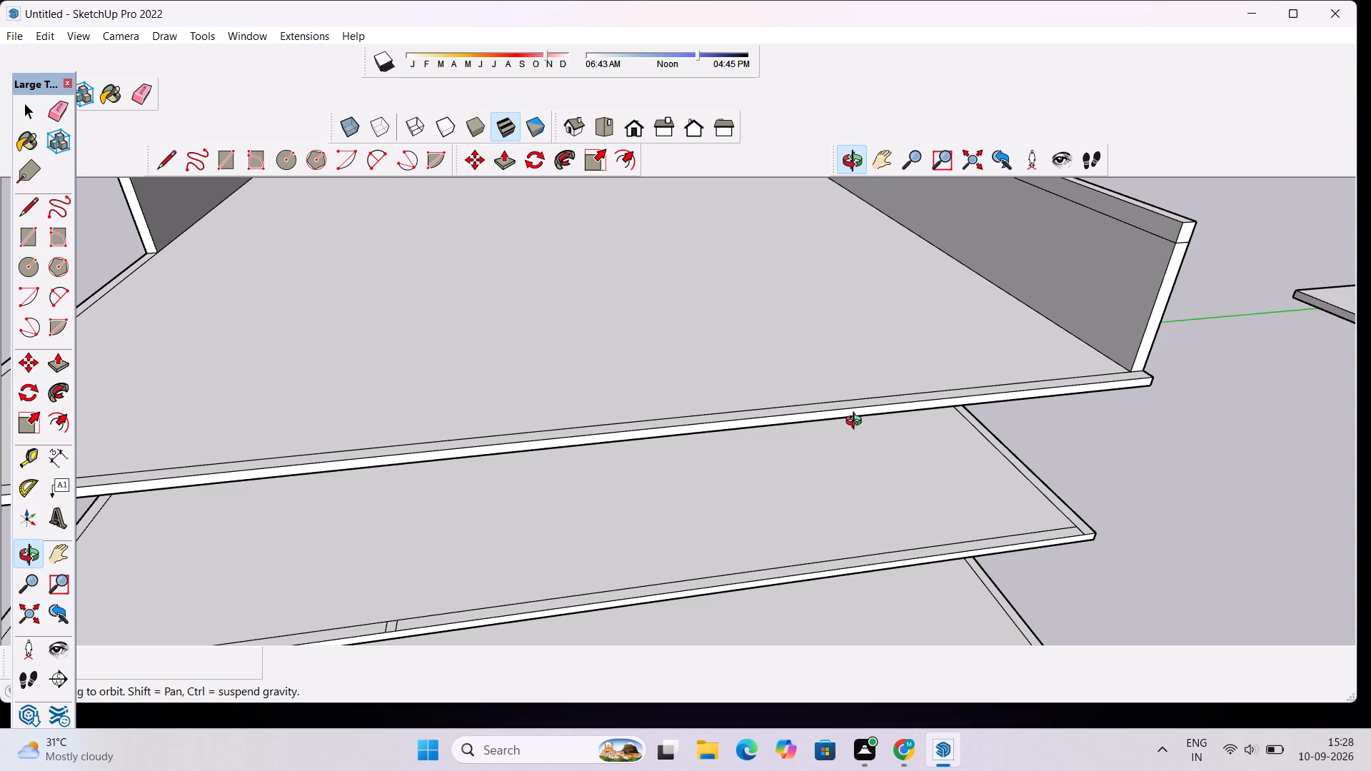
key(space)
key(p)
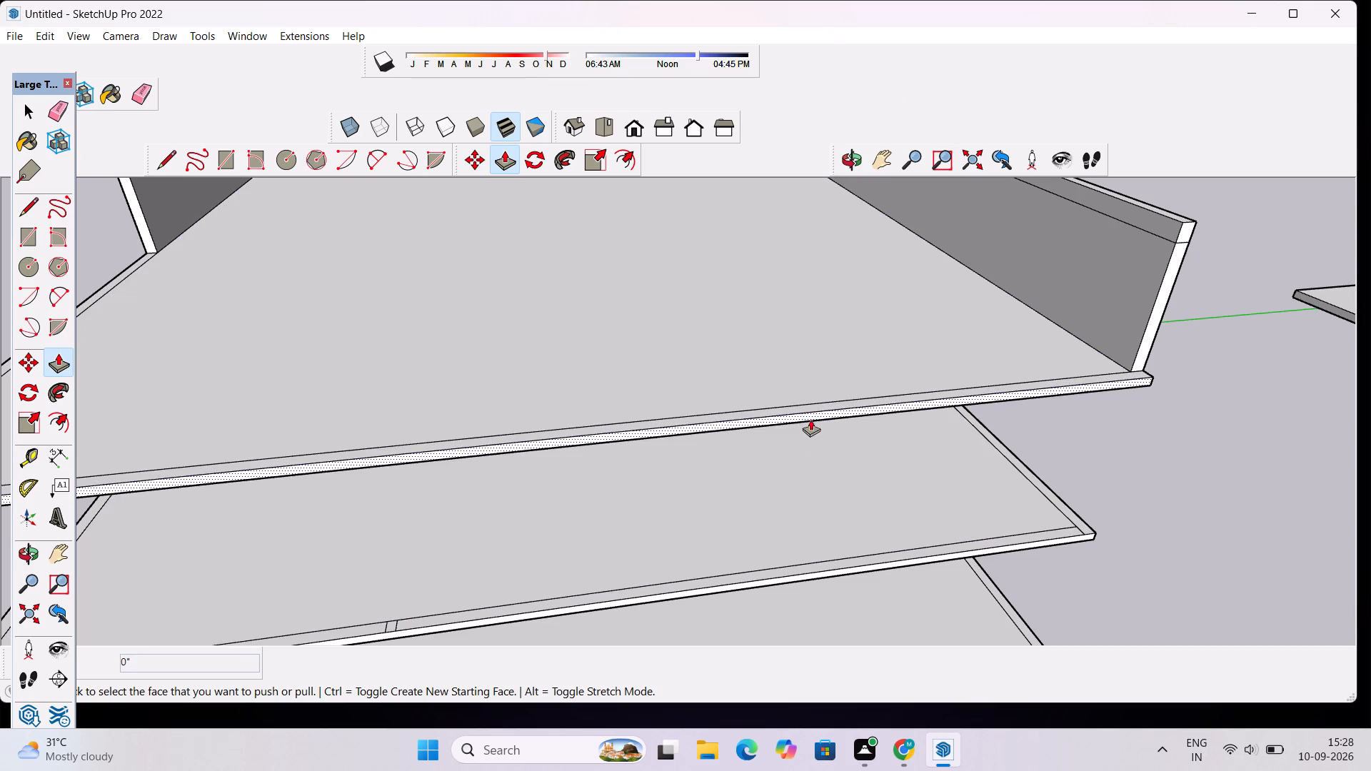
click(1119, 381)
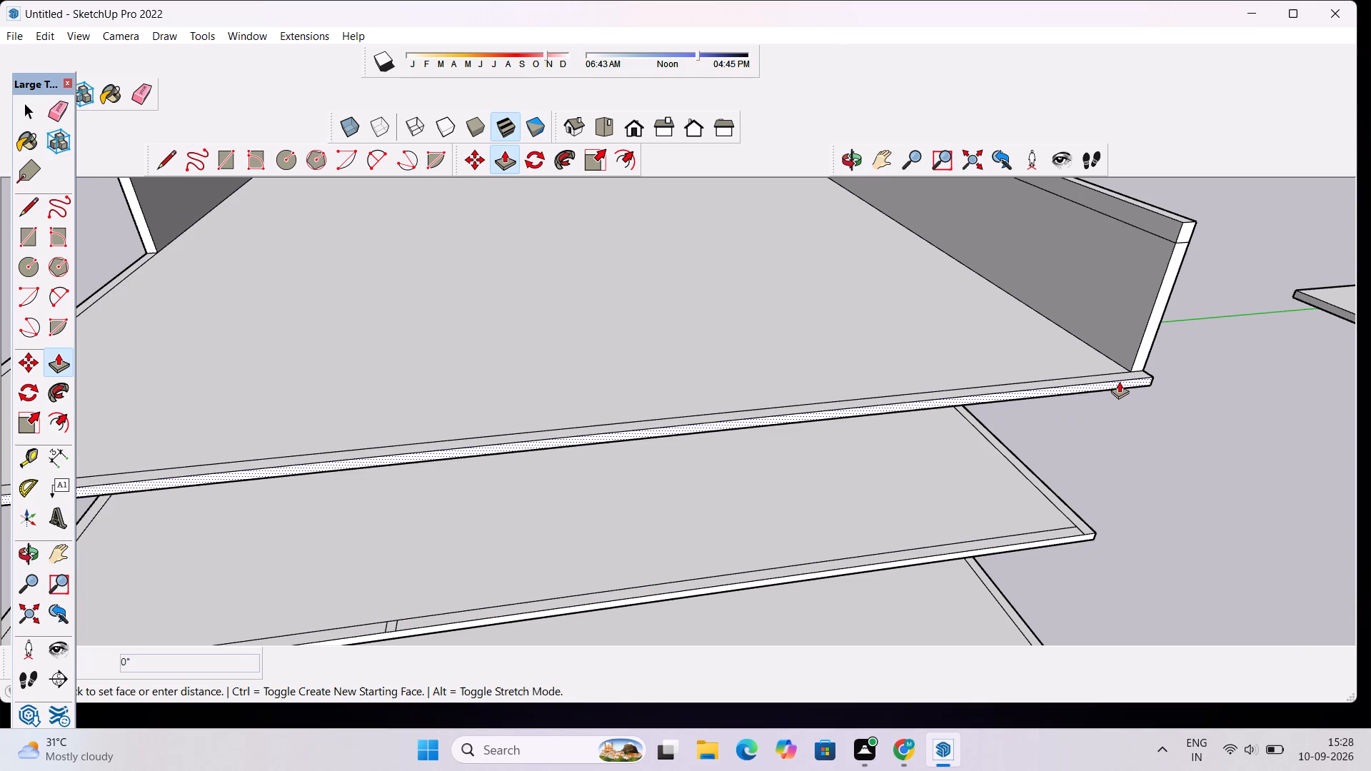
click(1135, 368)
Push the open-side edge face of the floor slab just below the roof inward 9" to its inner perimeter line.
scroll(1037, 378, down, 7)
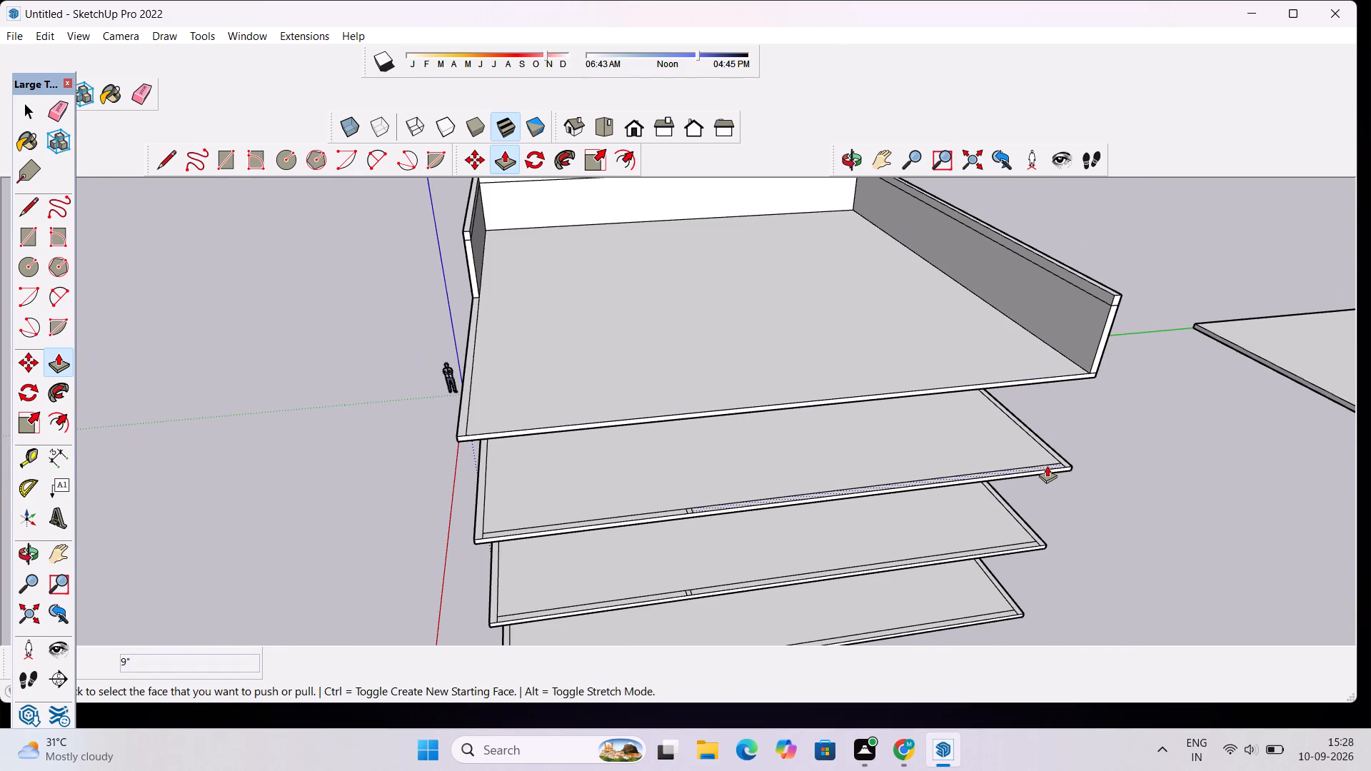
scroll(1048, 465, up, 6)
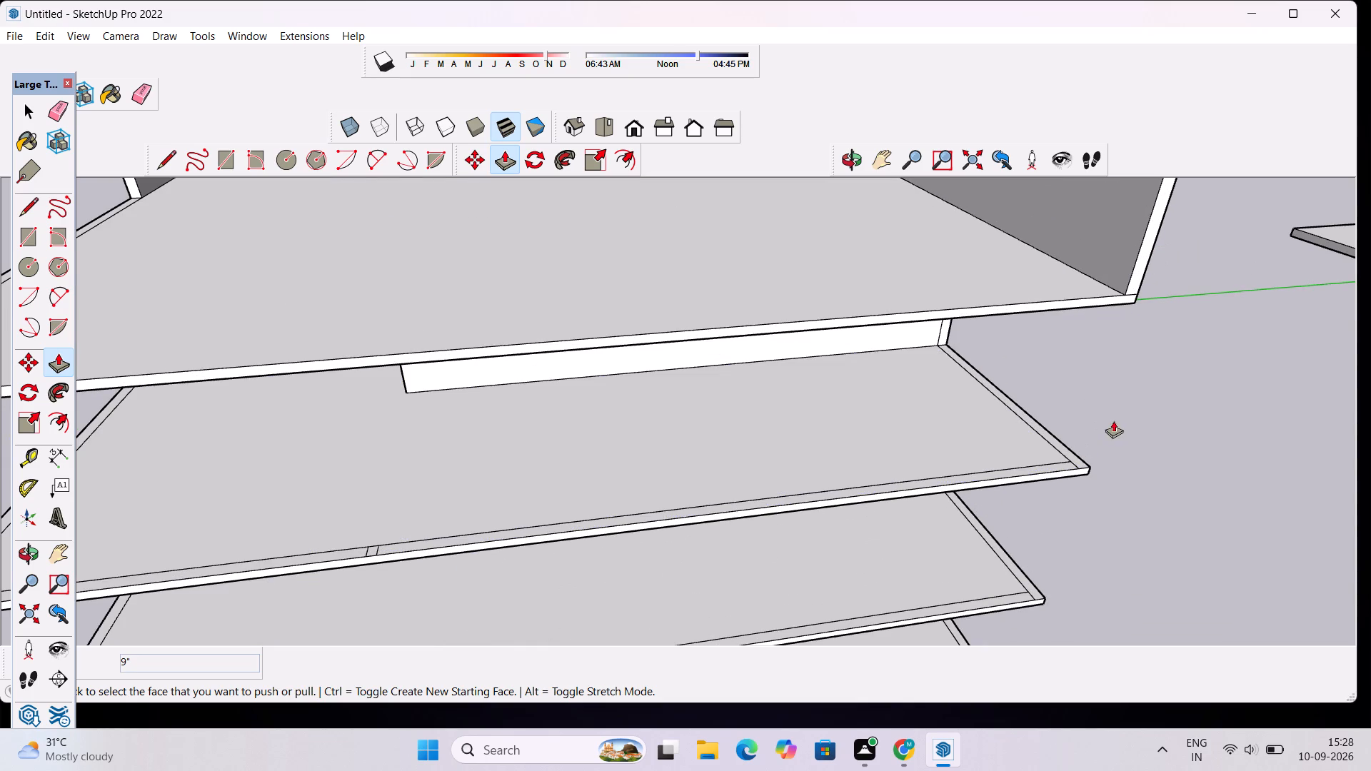
scroll(1070, 468, up, 10)
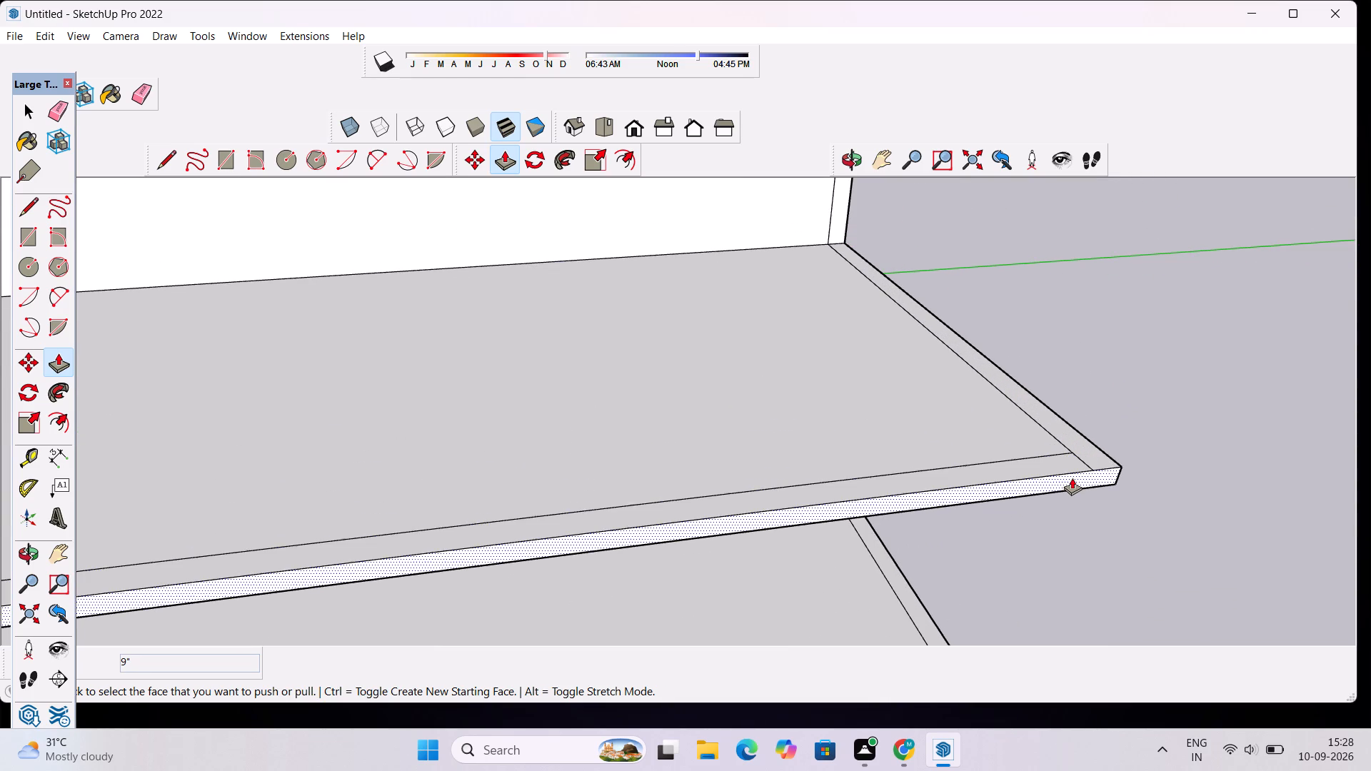
click(1072, 478)
click(1070, 451)
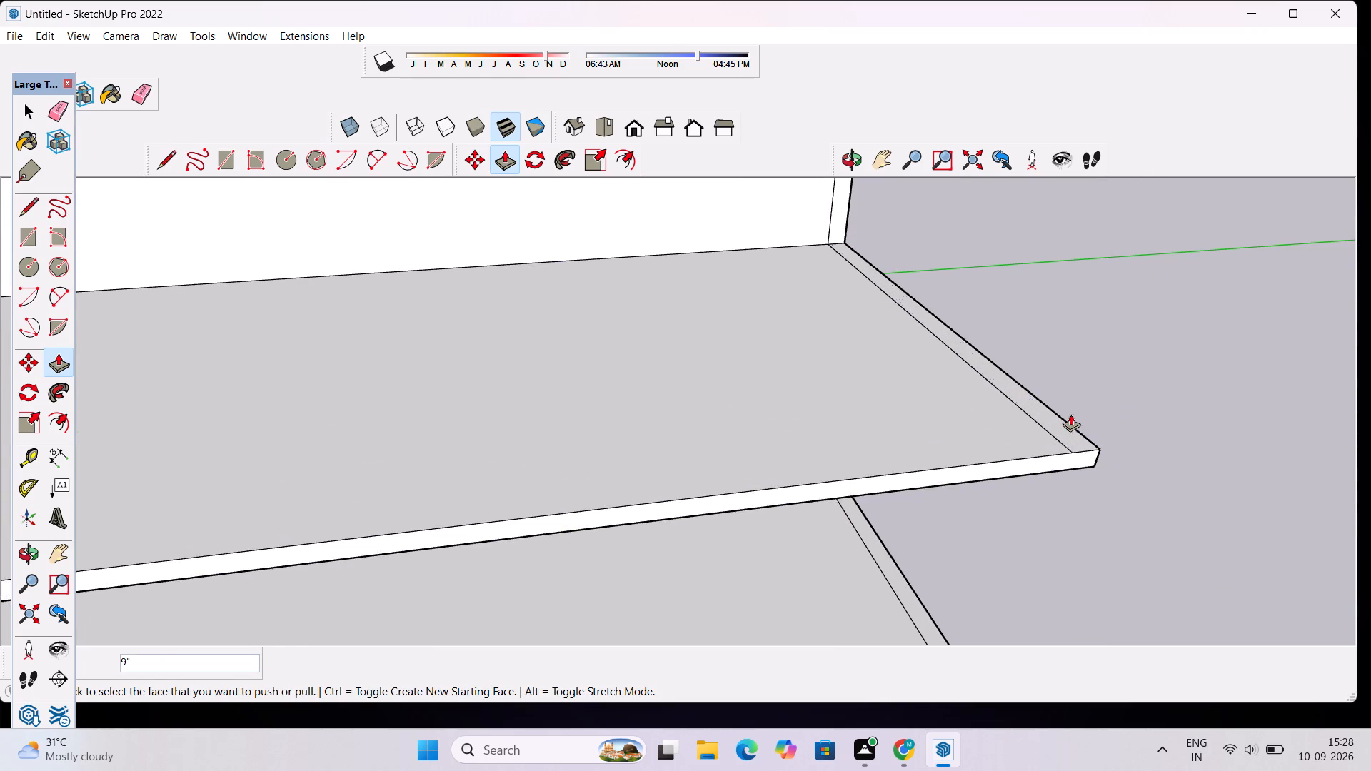
Push the open-side edge face of the second slab from the bottom inward 9" to its inner perimeter line.
scroll(1070, 414, down, 10)
scroll(1057, 497, up, 12)
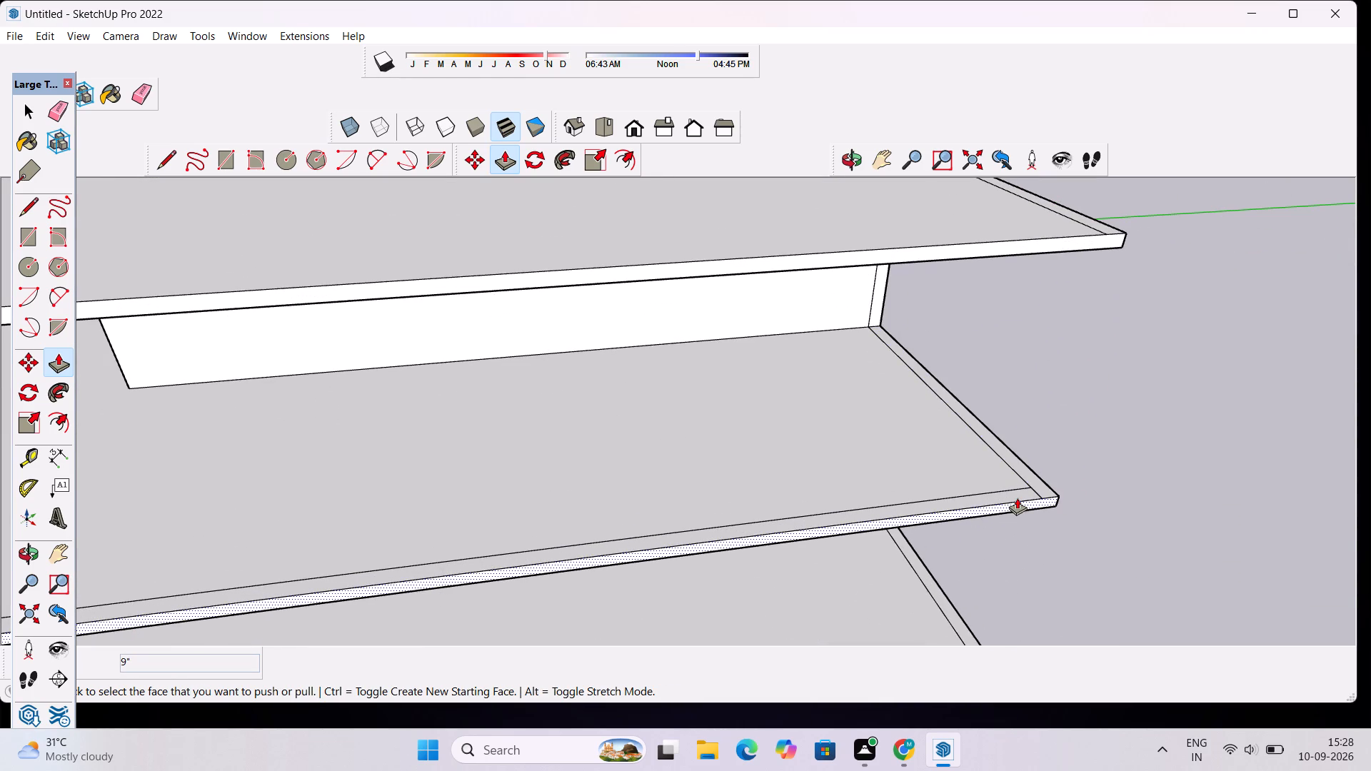
click(1015, 503)
click(1027, 485)
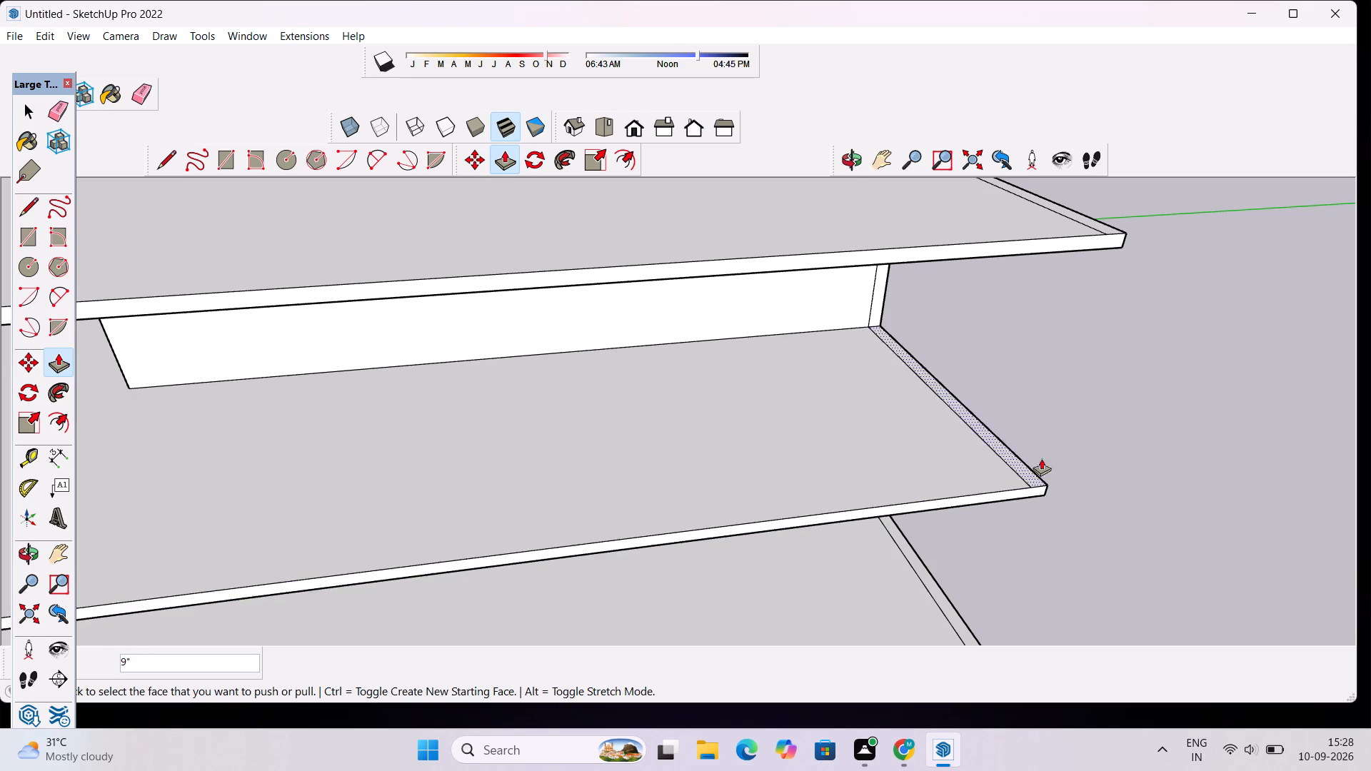
Push the open-side edge face of the lowest slab inward 9" to its inner perimeter line.
scroll(1050, 442, down, 9)
scroll(1028, 537, up, 18)
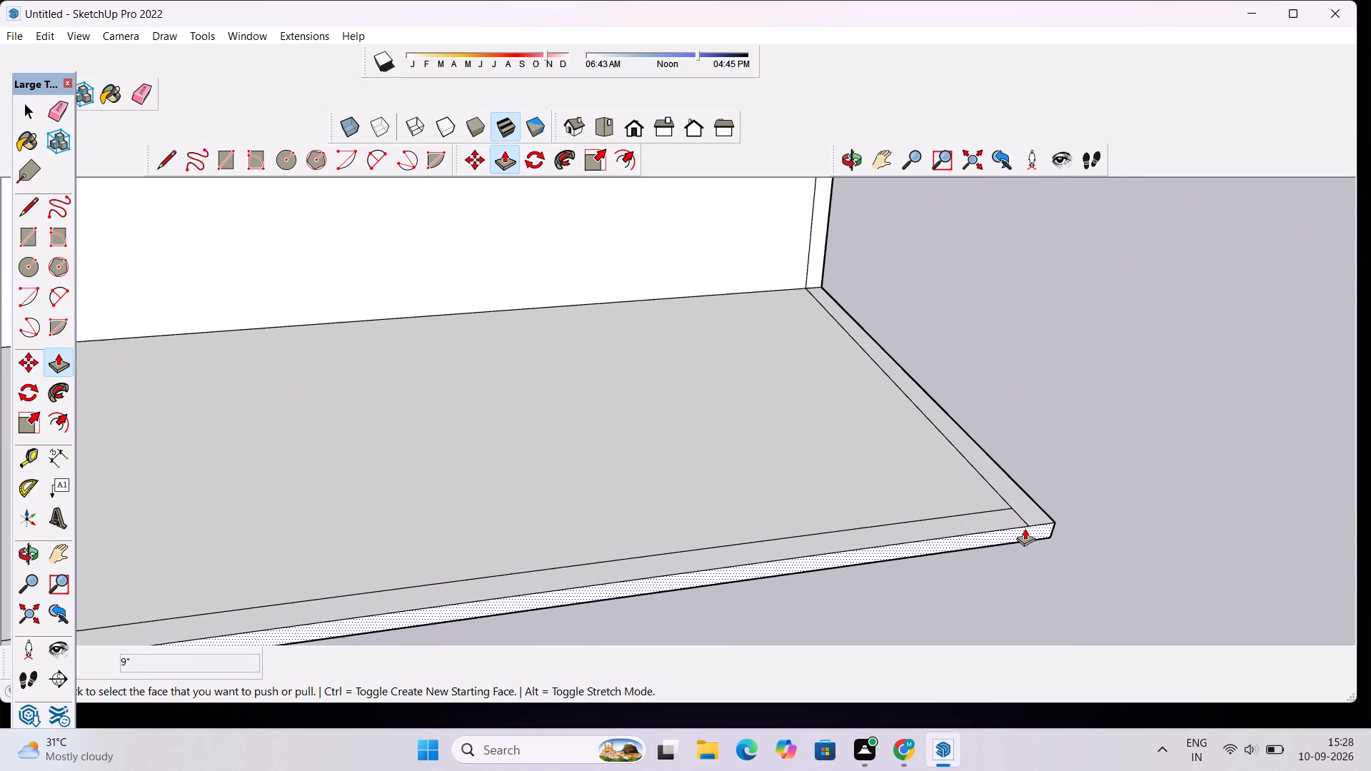
click(1023, 530)
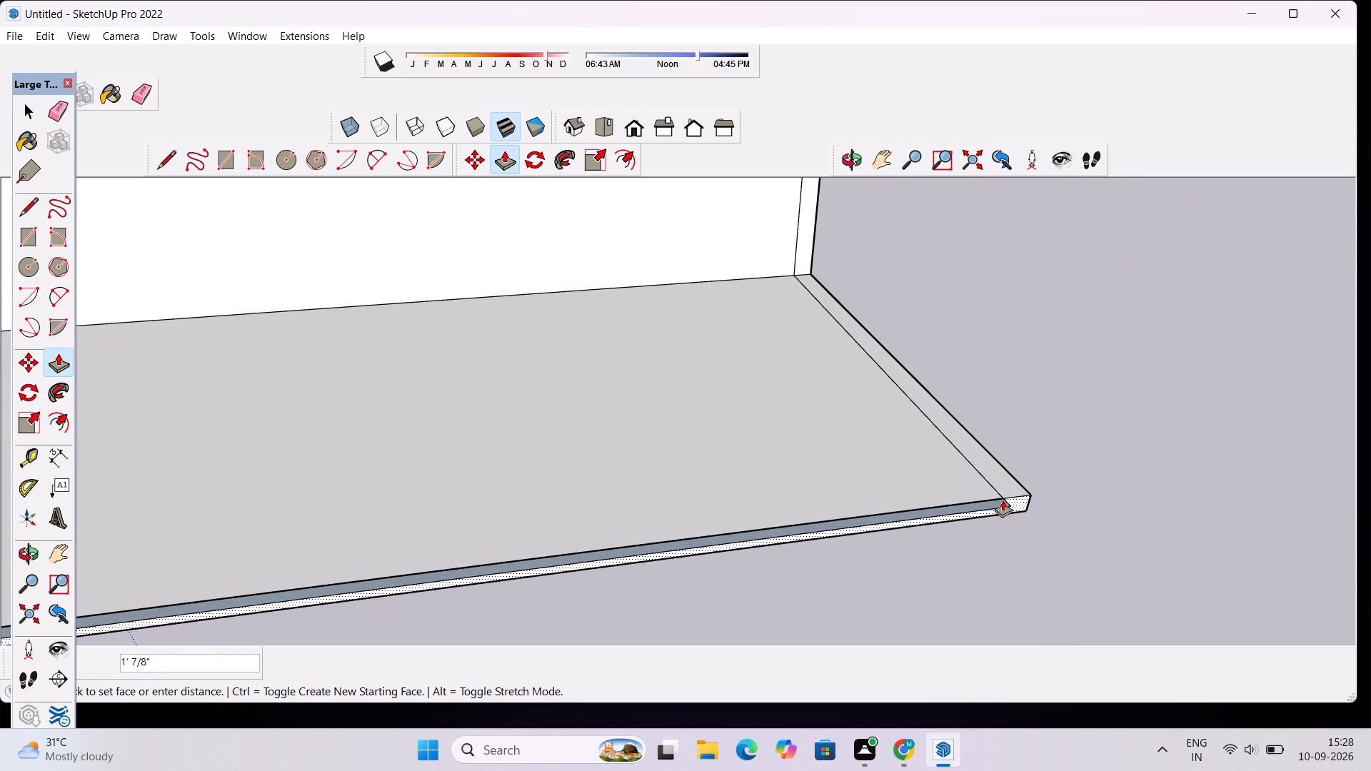
click(1010, 500)
Examine the trimmed slab edges and the open corner of all storeys from the front, sides and above.
scroll(964, 430, down, 11)
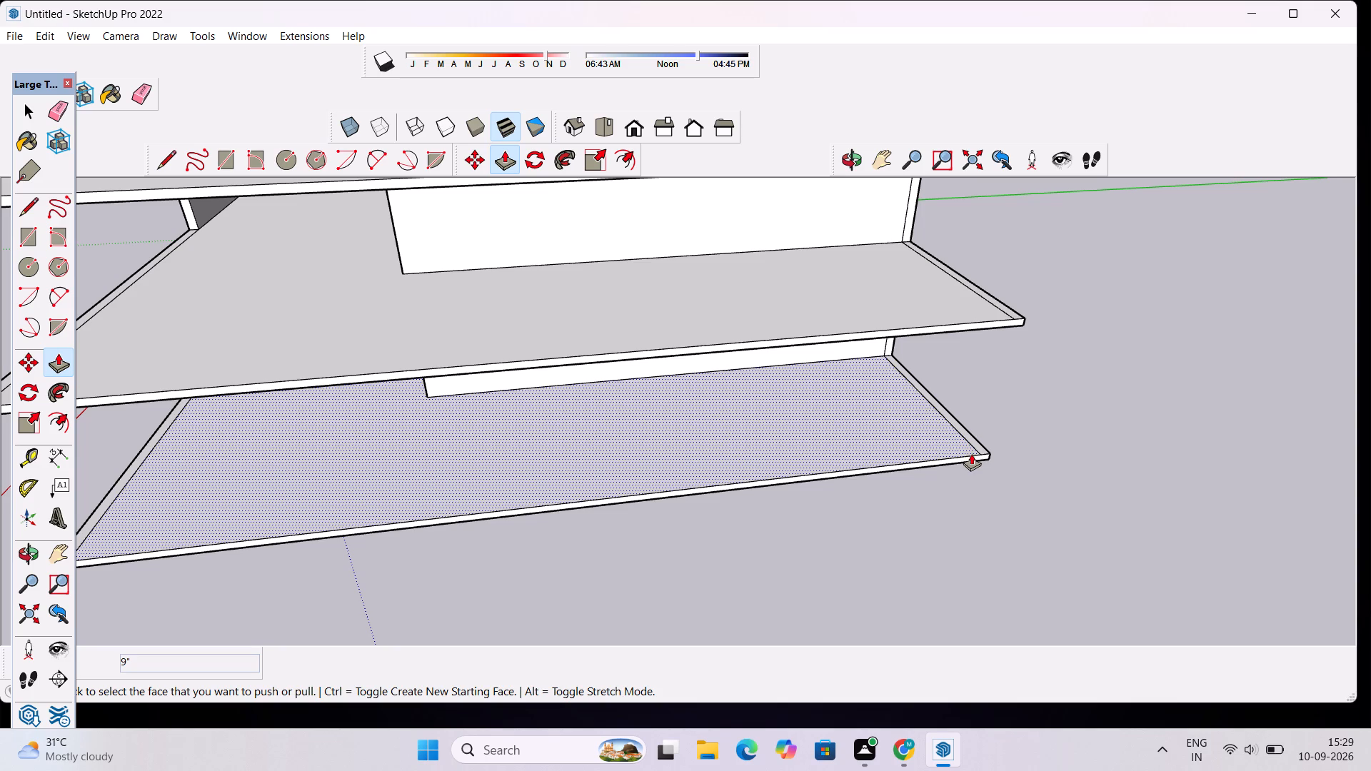
scroll(971, 453, down, 2)
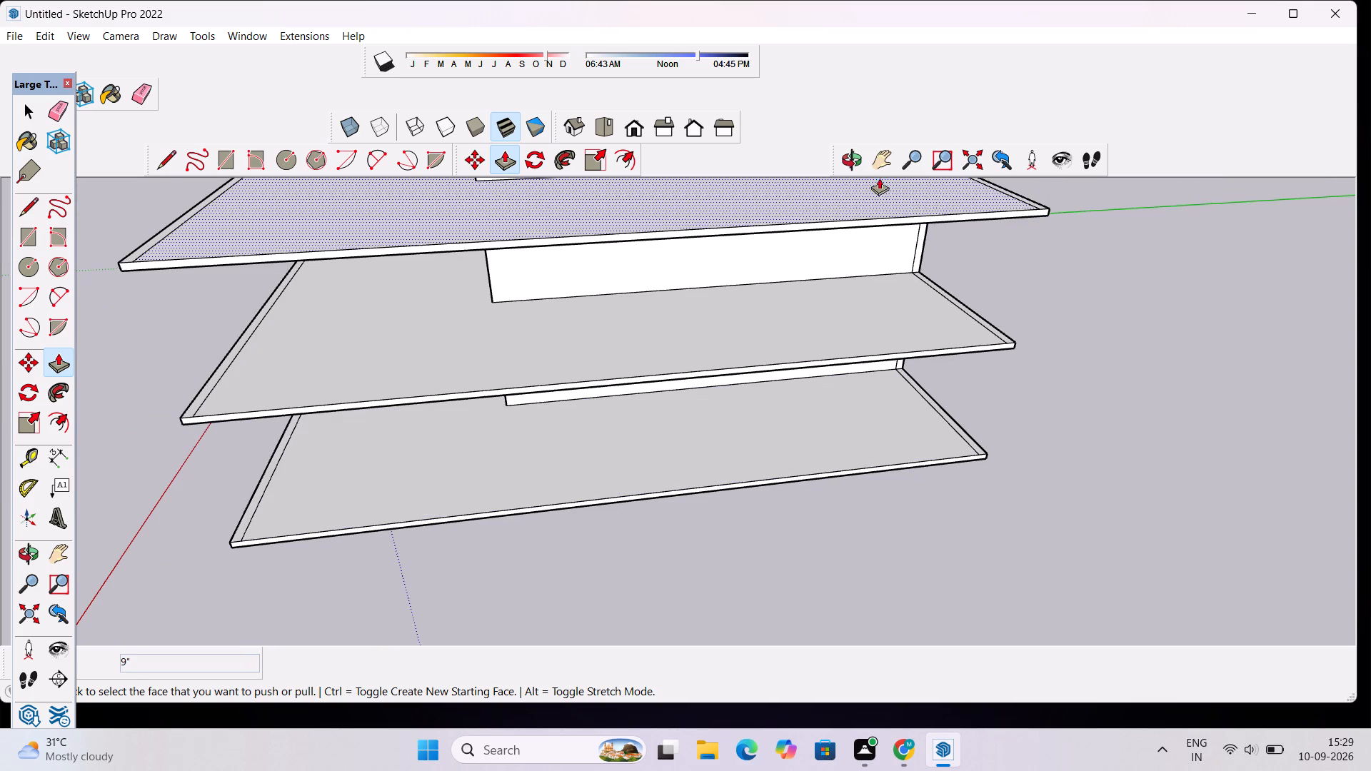
click(858, 155)
drag(507, 359, 810, 369)
scroll(815, 385, down, 5)
drag(1022, 485, 685, 540)
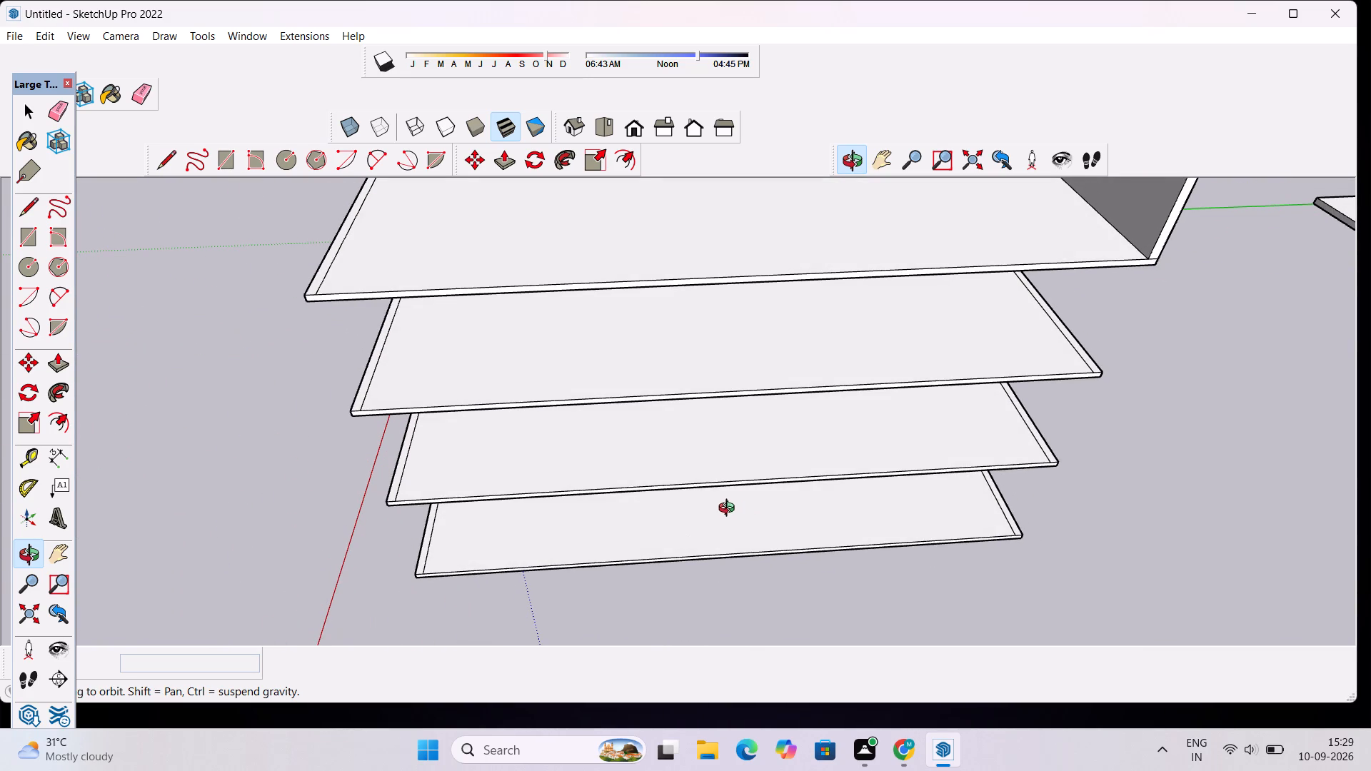
scroll(591, 388, down, 4)
drag(531, 397, 1083, 336)
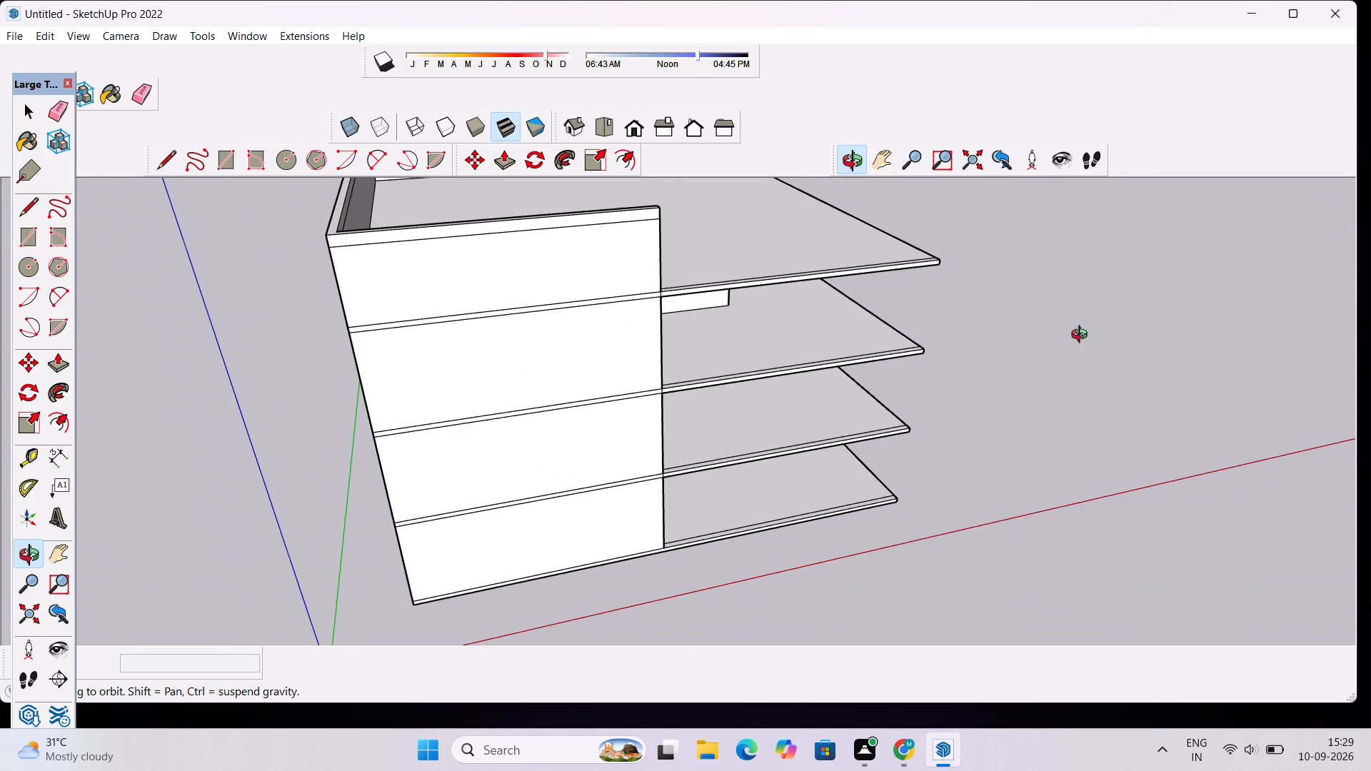
drag(1083, 336, 1075, 336)
scroll(885, 312, up, 3)
scroll(879, 335, down, 13)
drag(1112, 361, 693, 321)
scroll(655, 343, up, 4)
drag(949, 367, 838, 409)
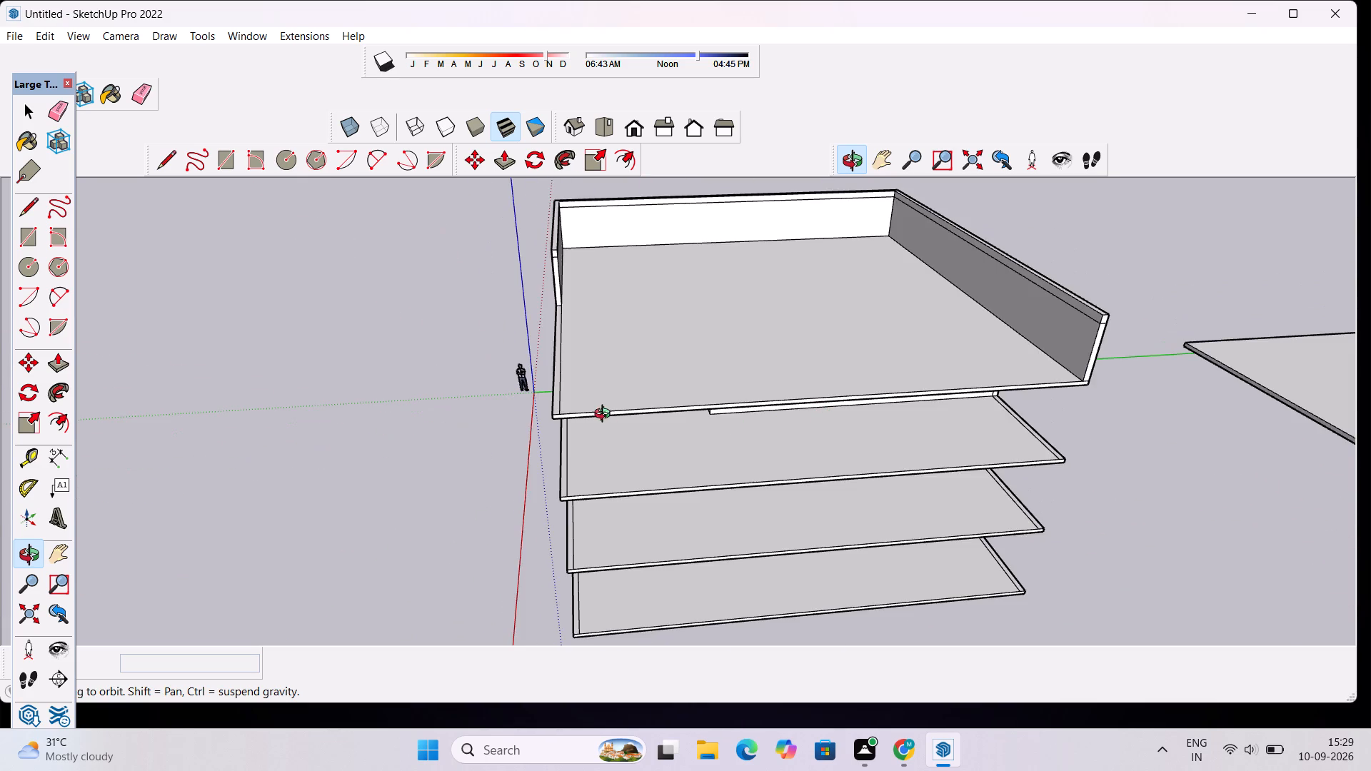
scroll(602, 415, up, 5)
drag(945, 357, 738, 323)
scroll(580, 338, down, 5)
drag(494, 342, 593, 356)
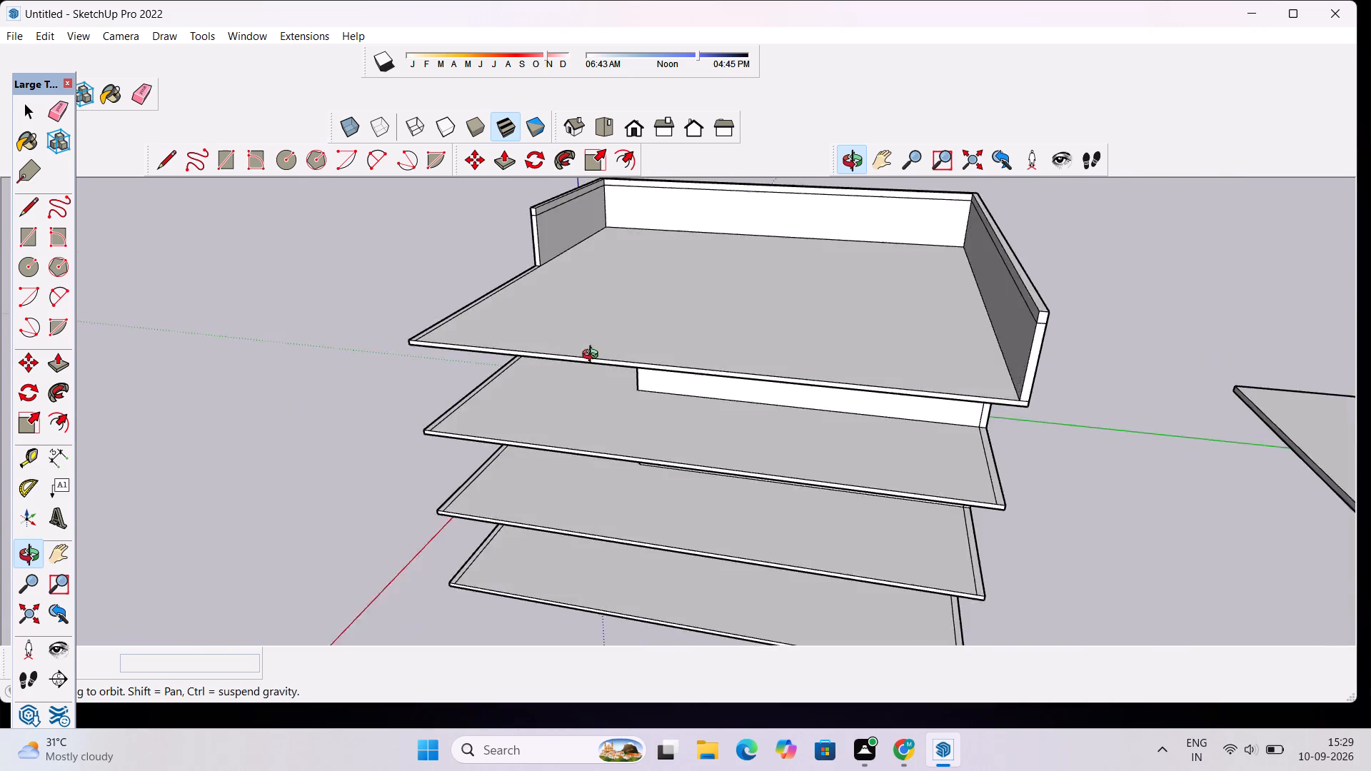
drag(593, 356, 597, 356)
drag(688, 337, 811, 304)
drag(401, 415, 743, 505)
scroll(783, 495, down, 6)
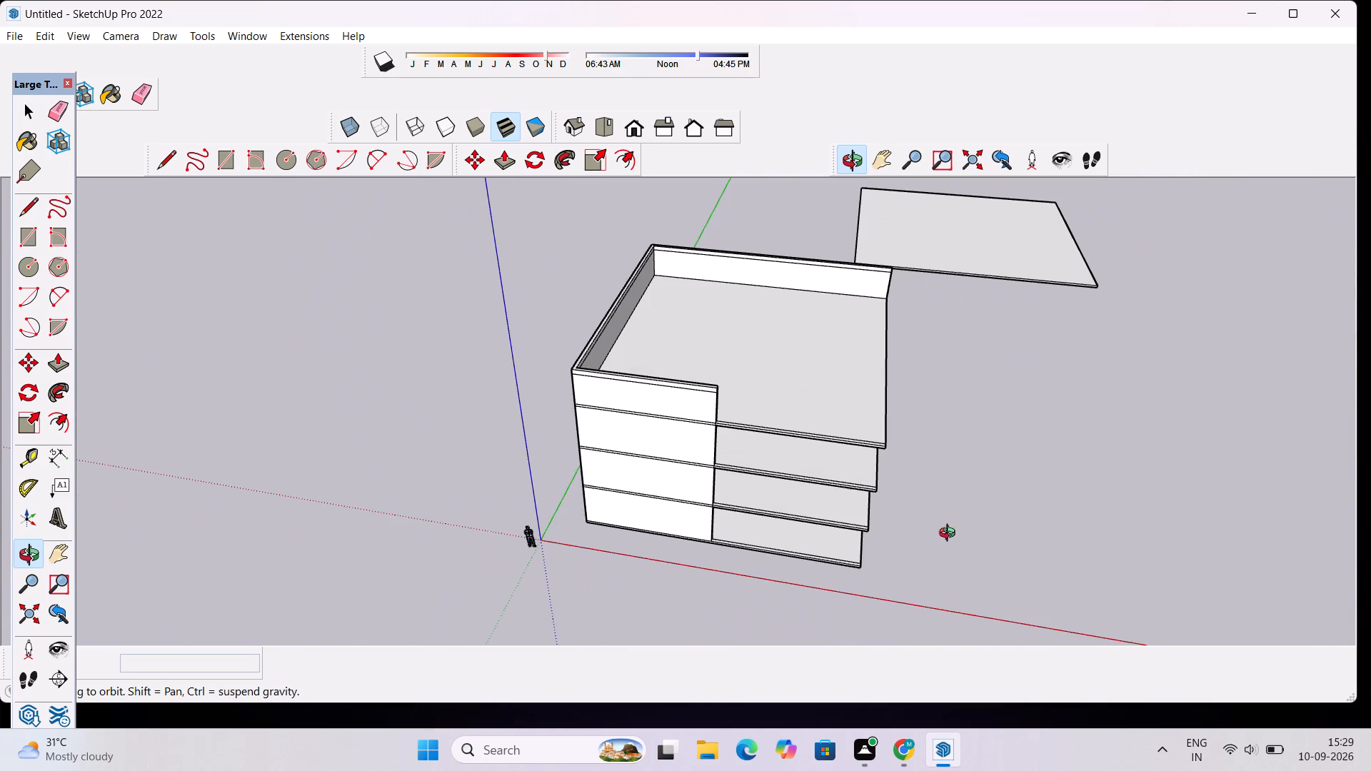
drag(653, 465, 693, 439)
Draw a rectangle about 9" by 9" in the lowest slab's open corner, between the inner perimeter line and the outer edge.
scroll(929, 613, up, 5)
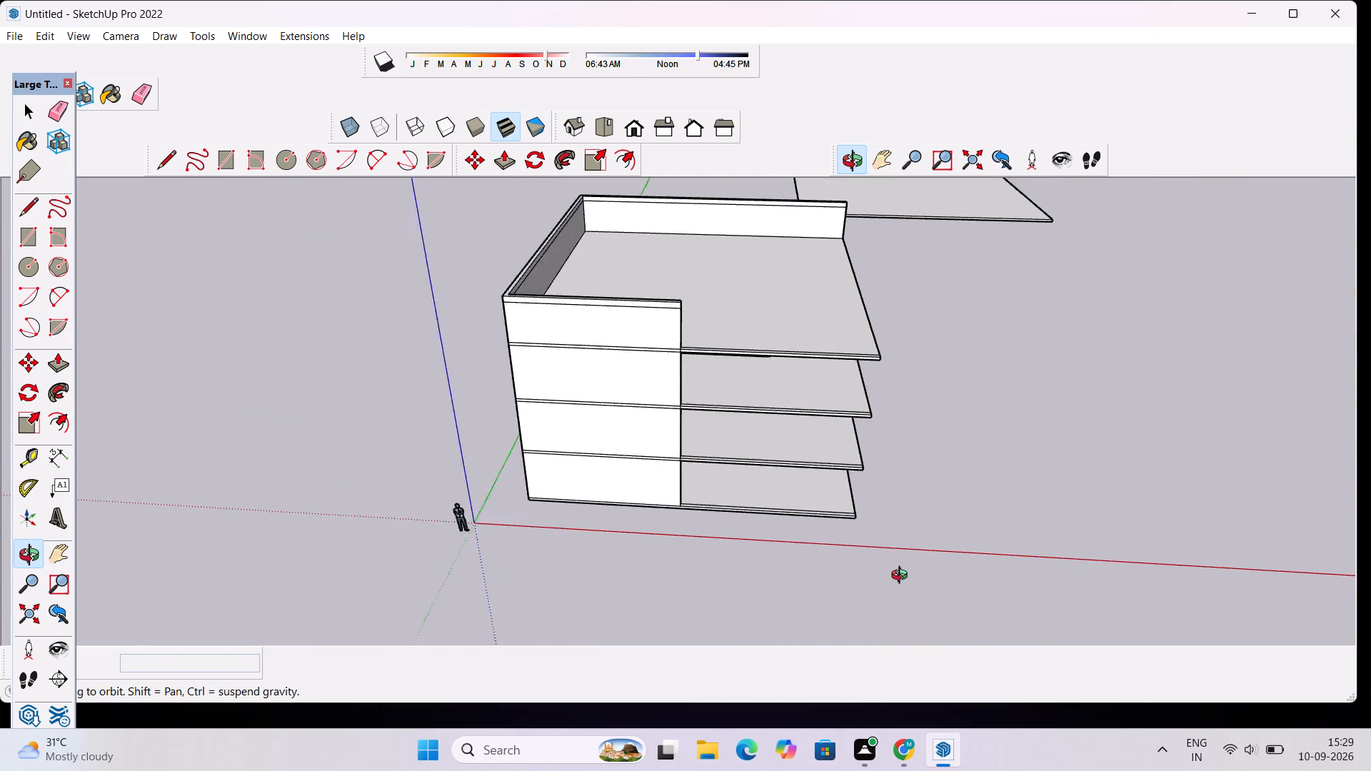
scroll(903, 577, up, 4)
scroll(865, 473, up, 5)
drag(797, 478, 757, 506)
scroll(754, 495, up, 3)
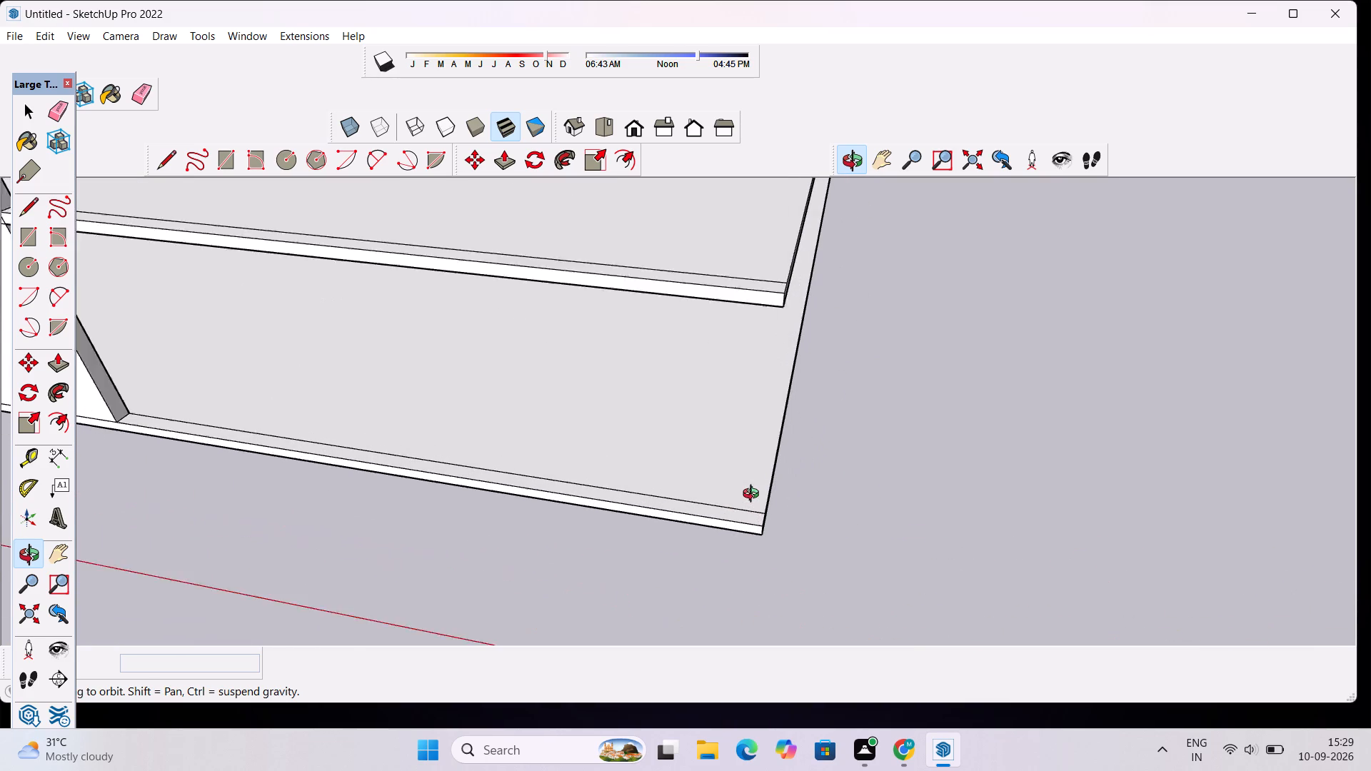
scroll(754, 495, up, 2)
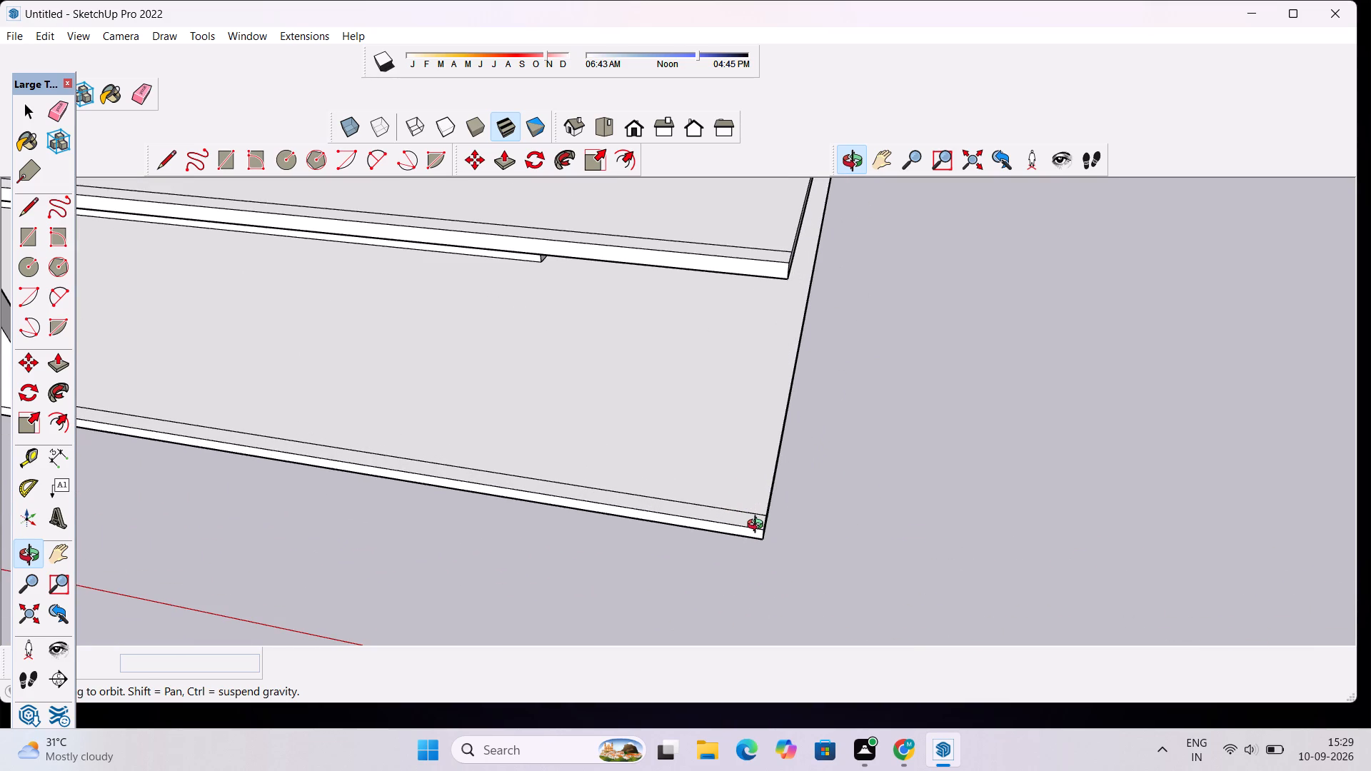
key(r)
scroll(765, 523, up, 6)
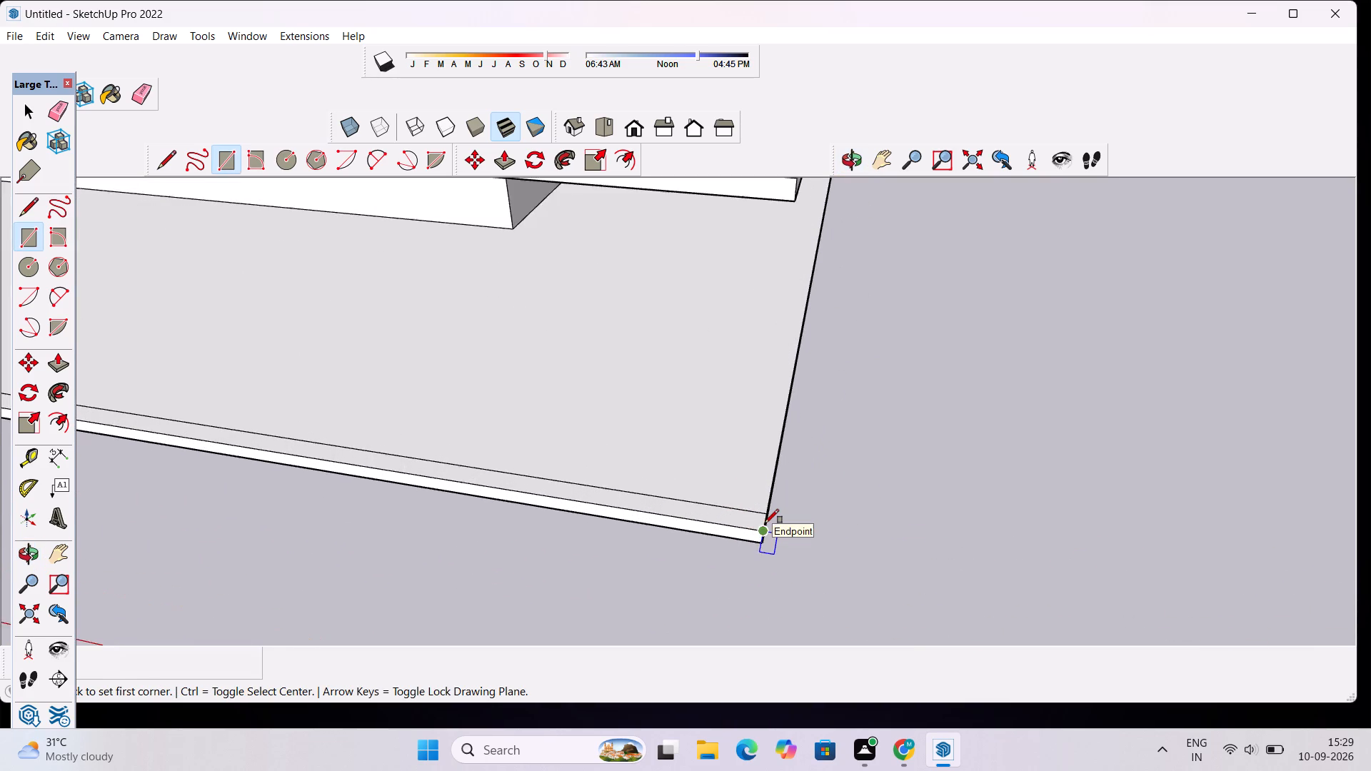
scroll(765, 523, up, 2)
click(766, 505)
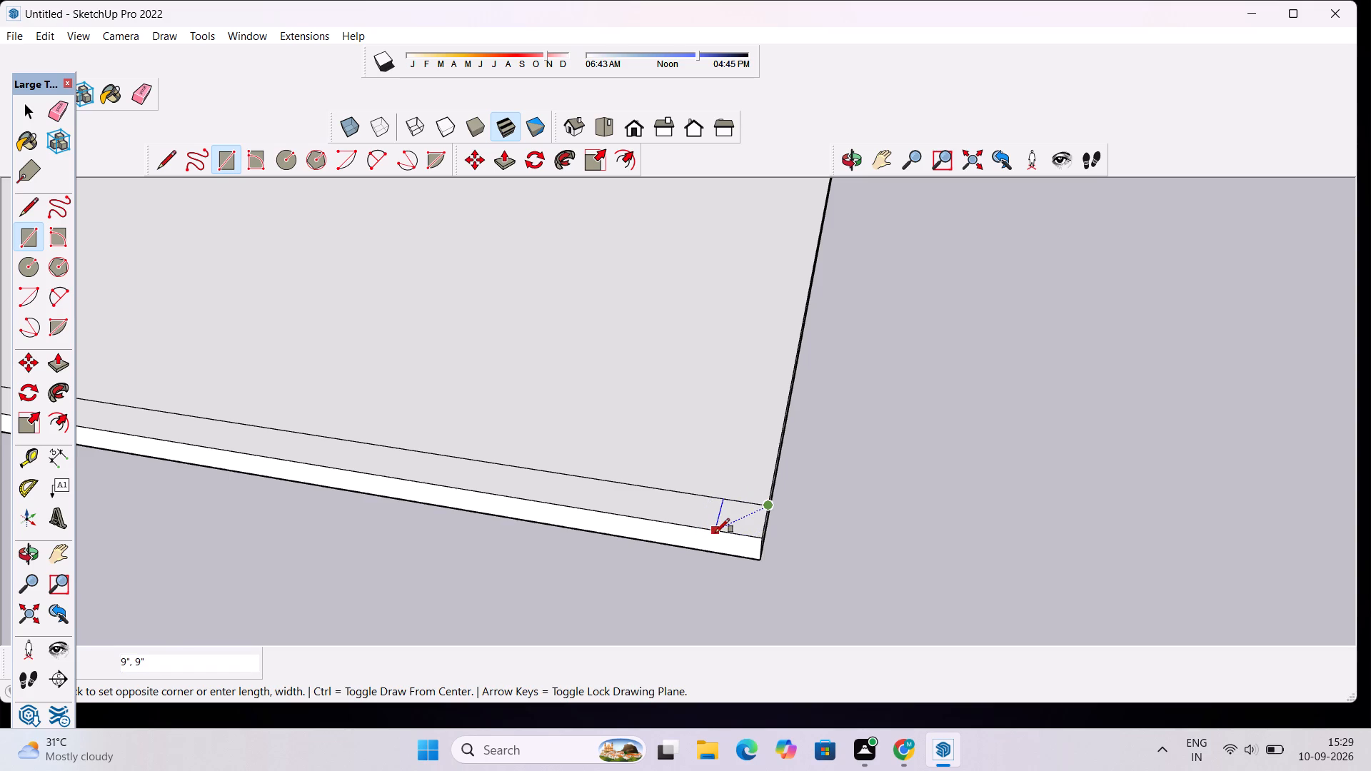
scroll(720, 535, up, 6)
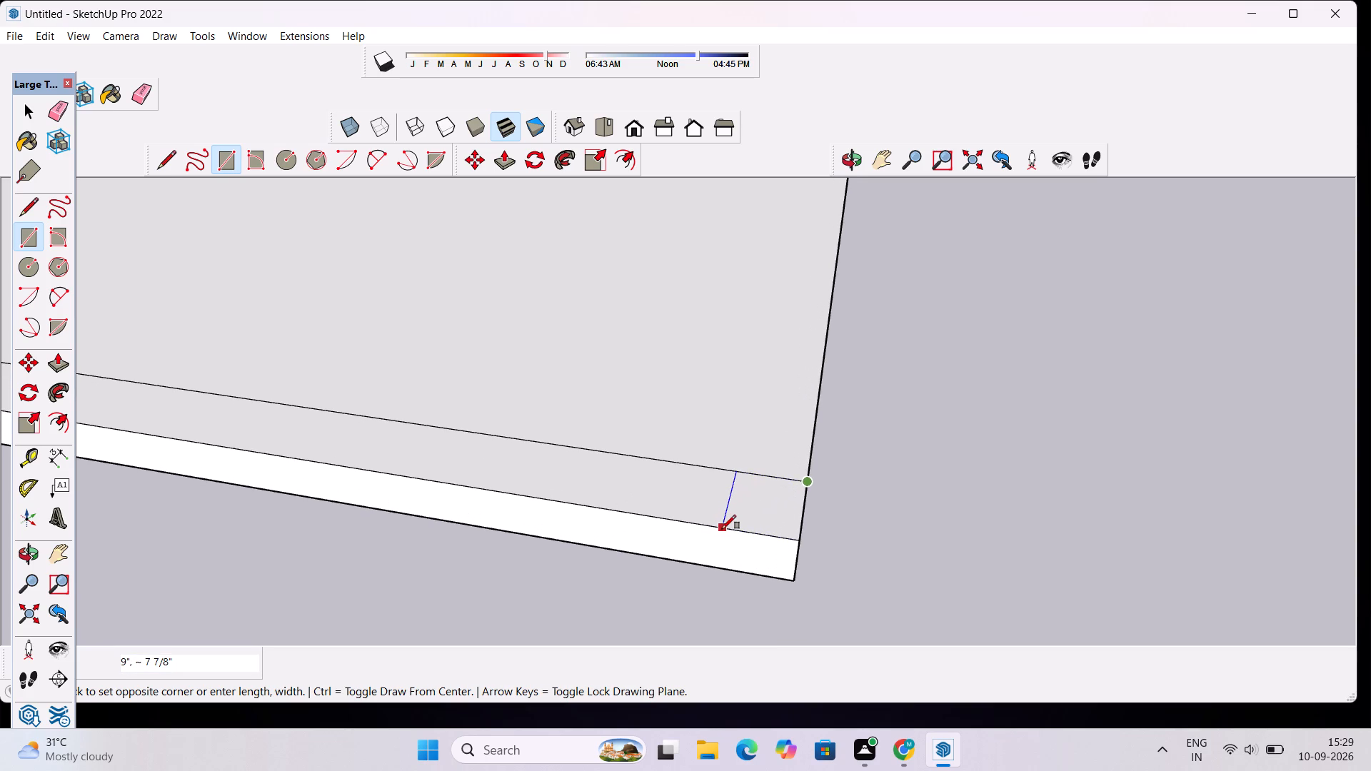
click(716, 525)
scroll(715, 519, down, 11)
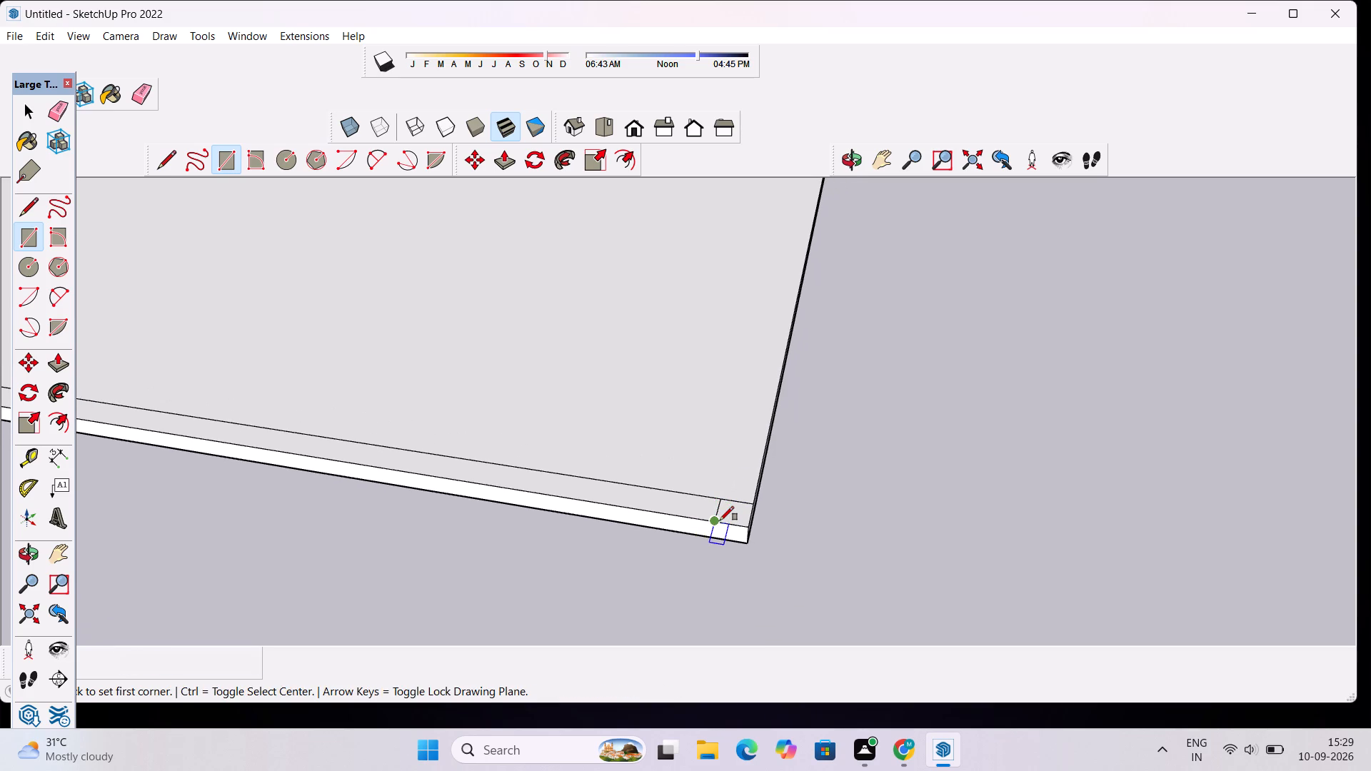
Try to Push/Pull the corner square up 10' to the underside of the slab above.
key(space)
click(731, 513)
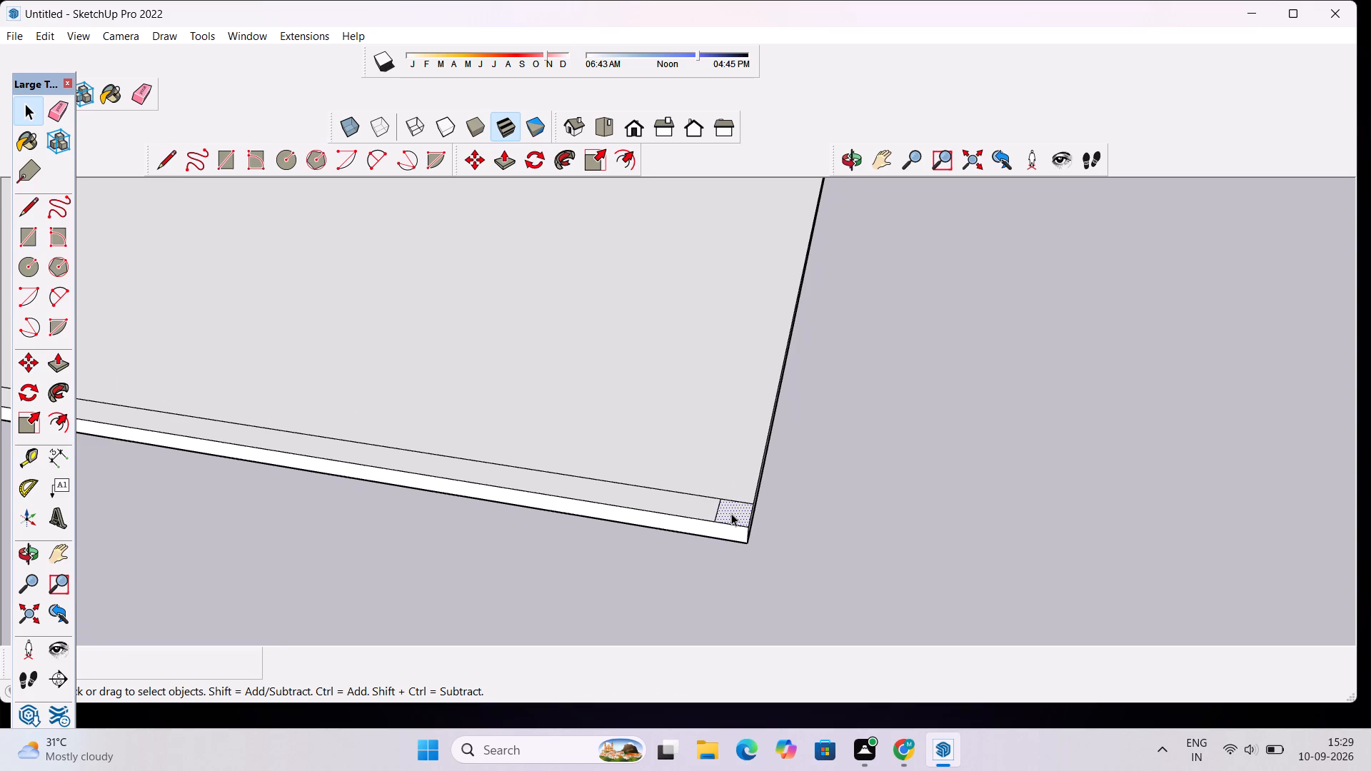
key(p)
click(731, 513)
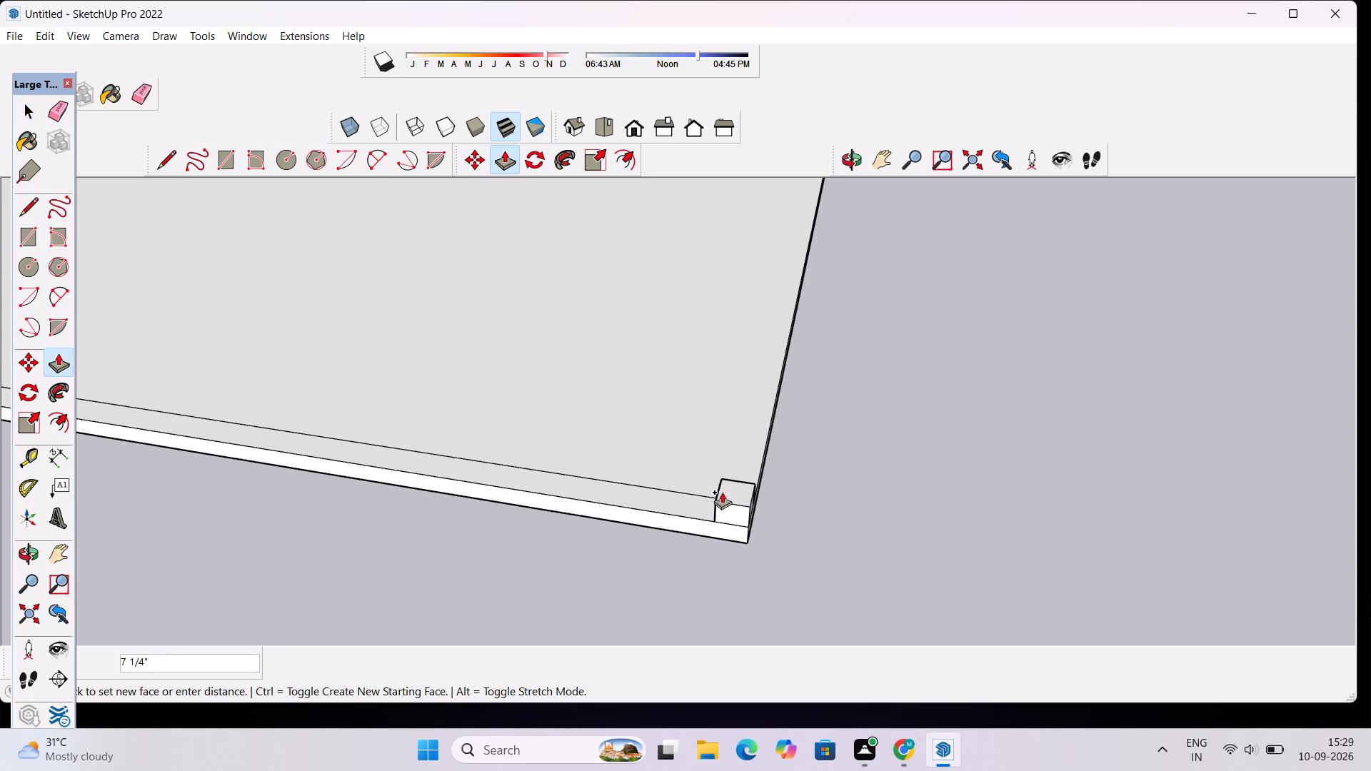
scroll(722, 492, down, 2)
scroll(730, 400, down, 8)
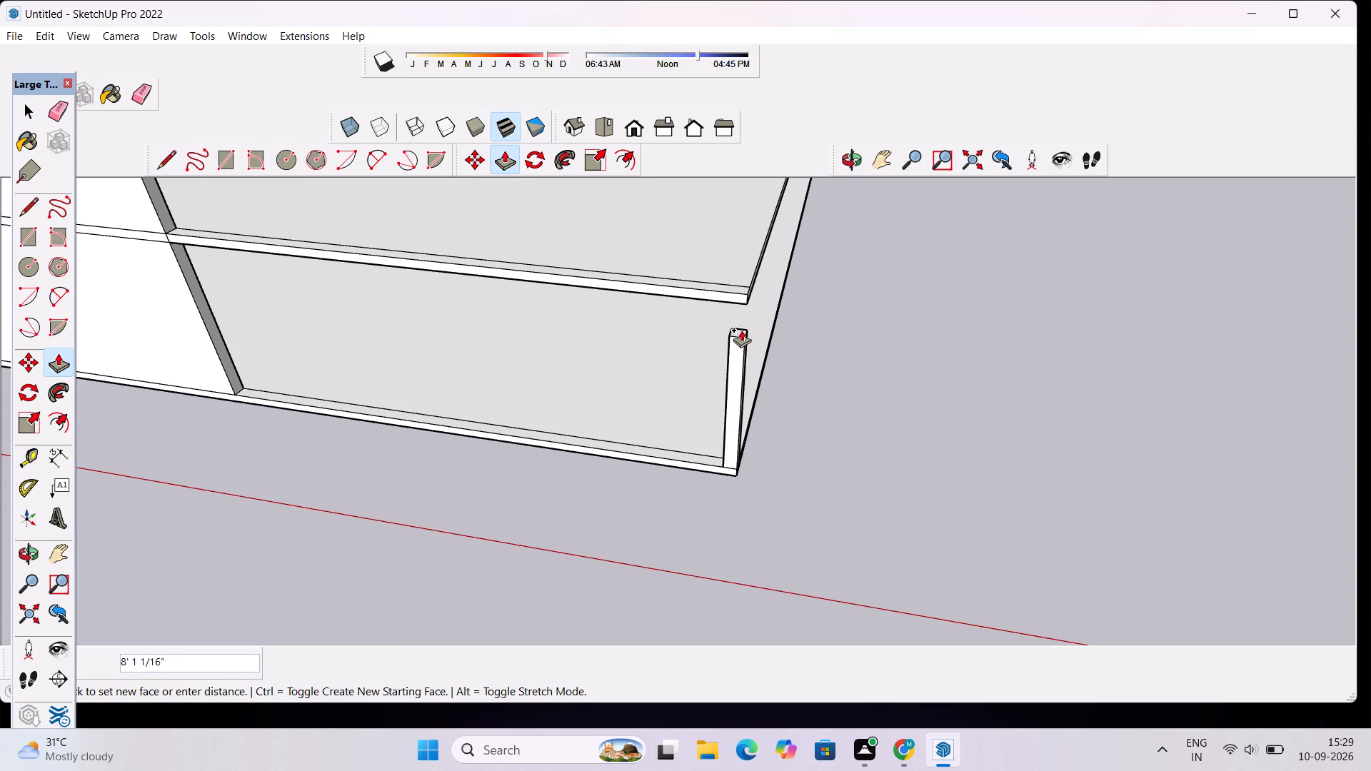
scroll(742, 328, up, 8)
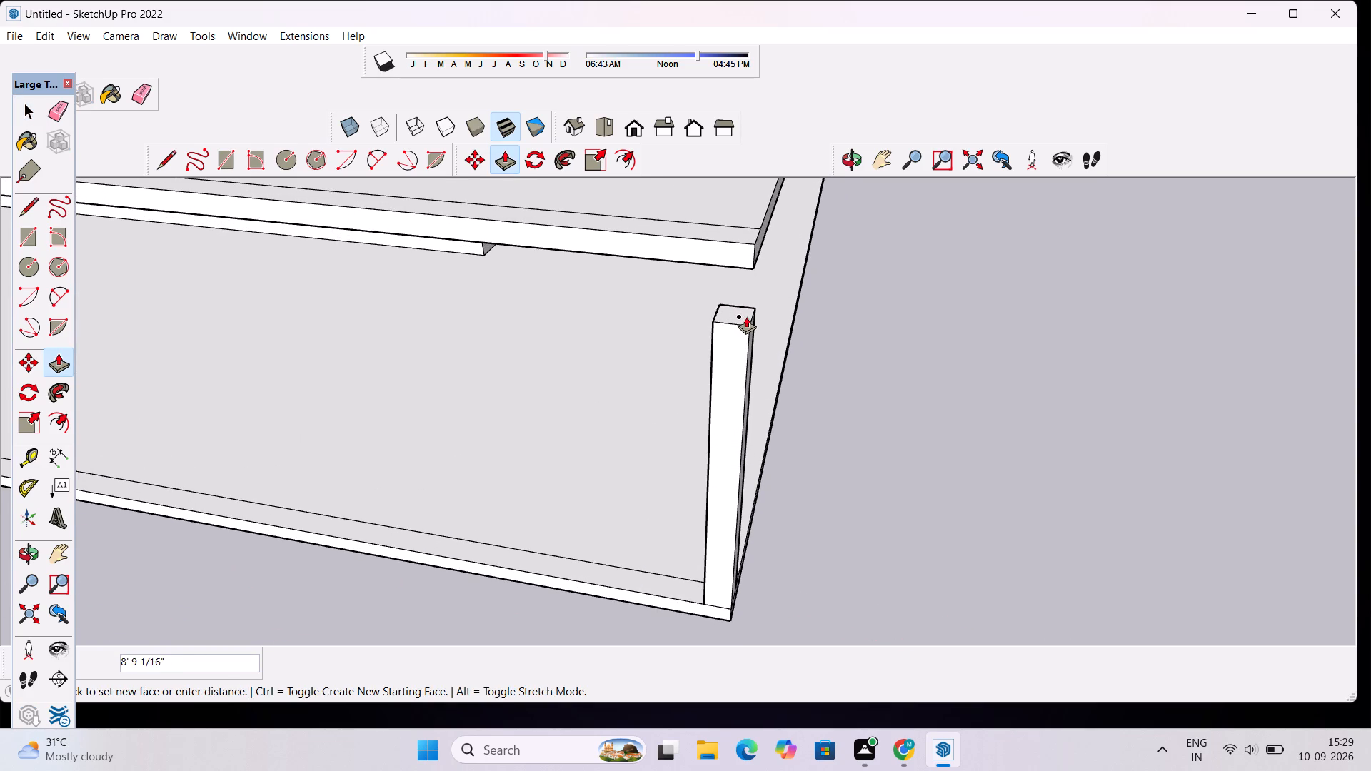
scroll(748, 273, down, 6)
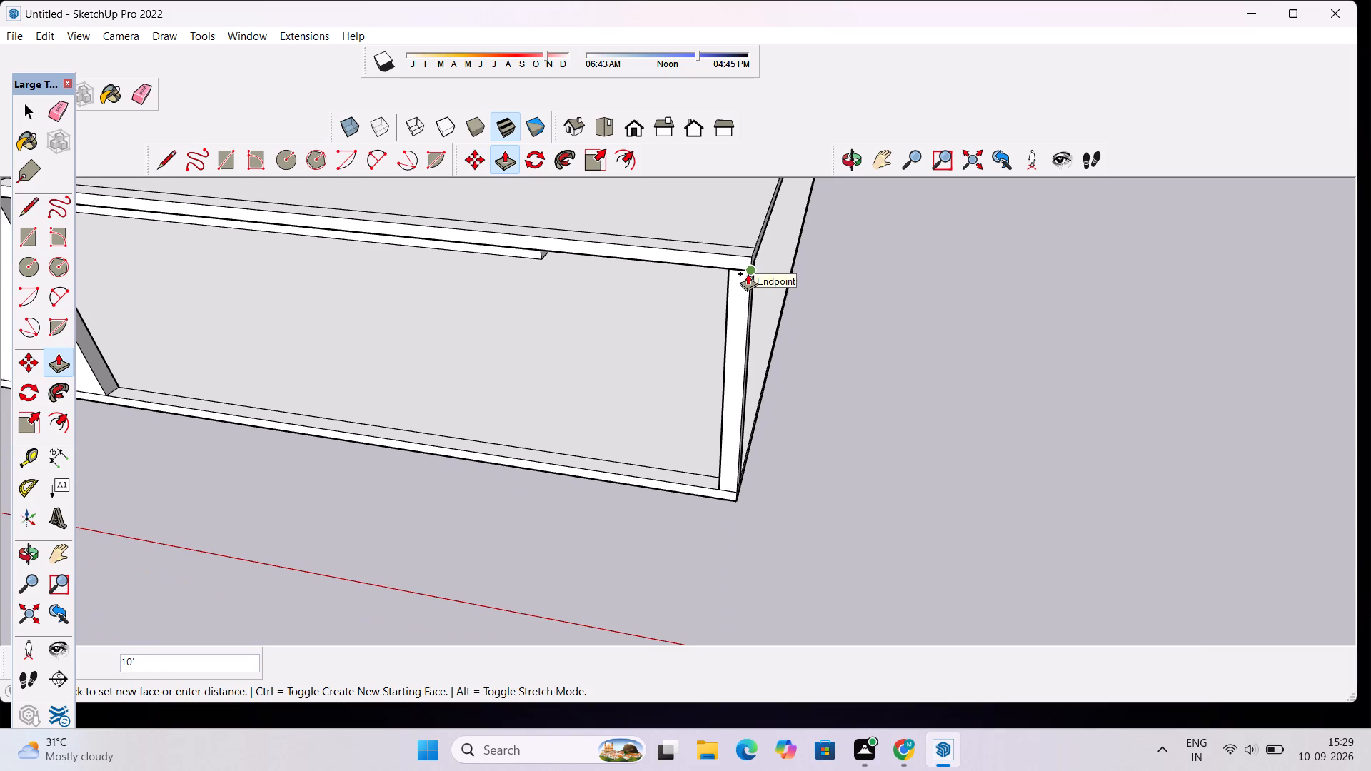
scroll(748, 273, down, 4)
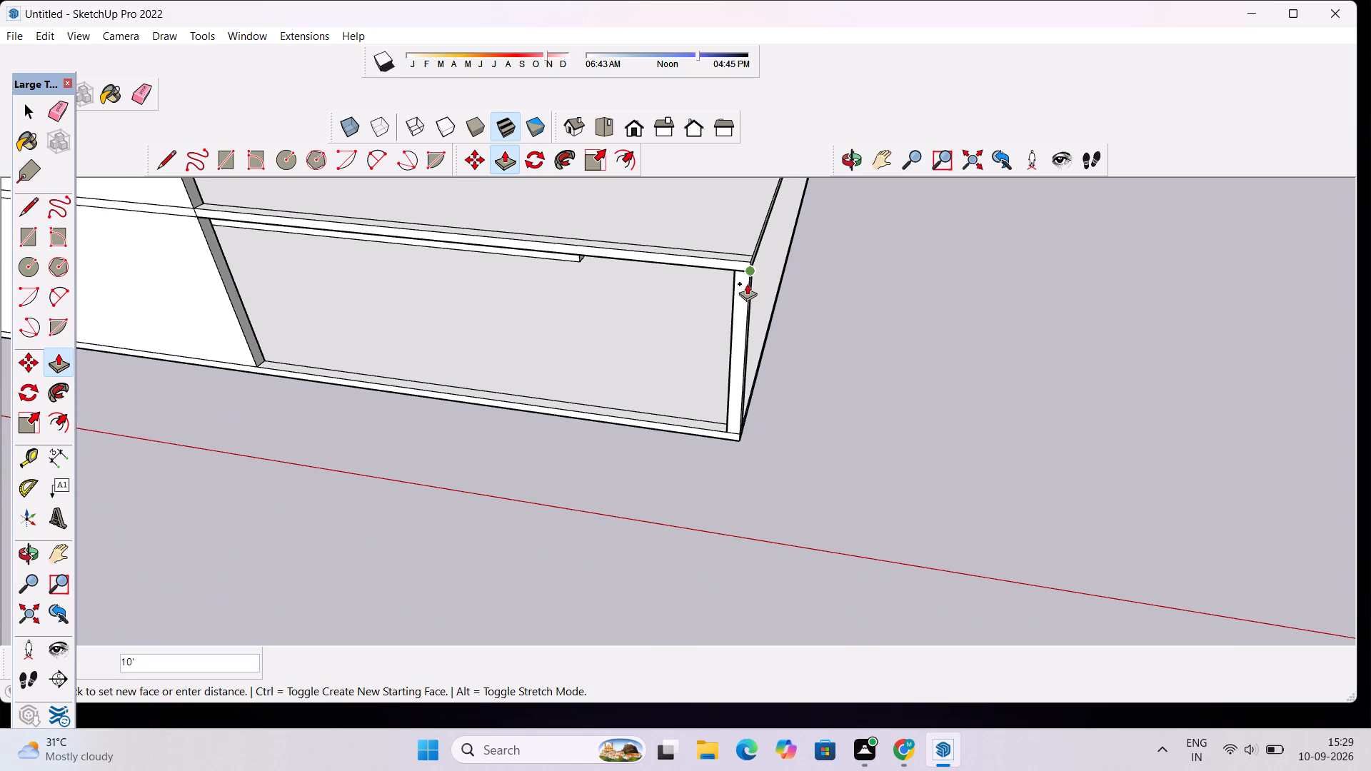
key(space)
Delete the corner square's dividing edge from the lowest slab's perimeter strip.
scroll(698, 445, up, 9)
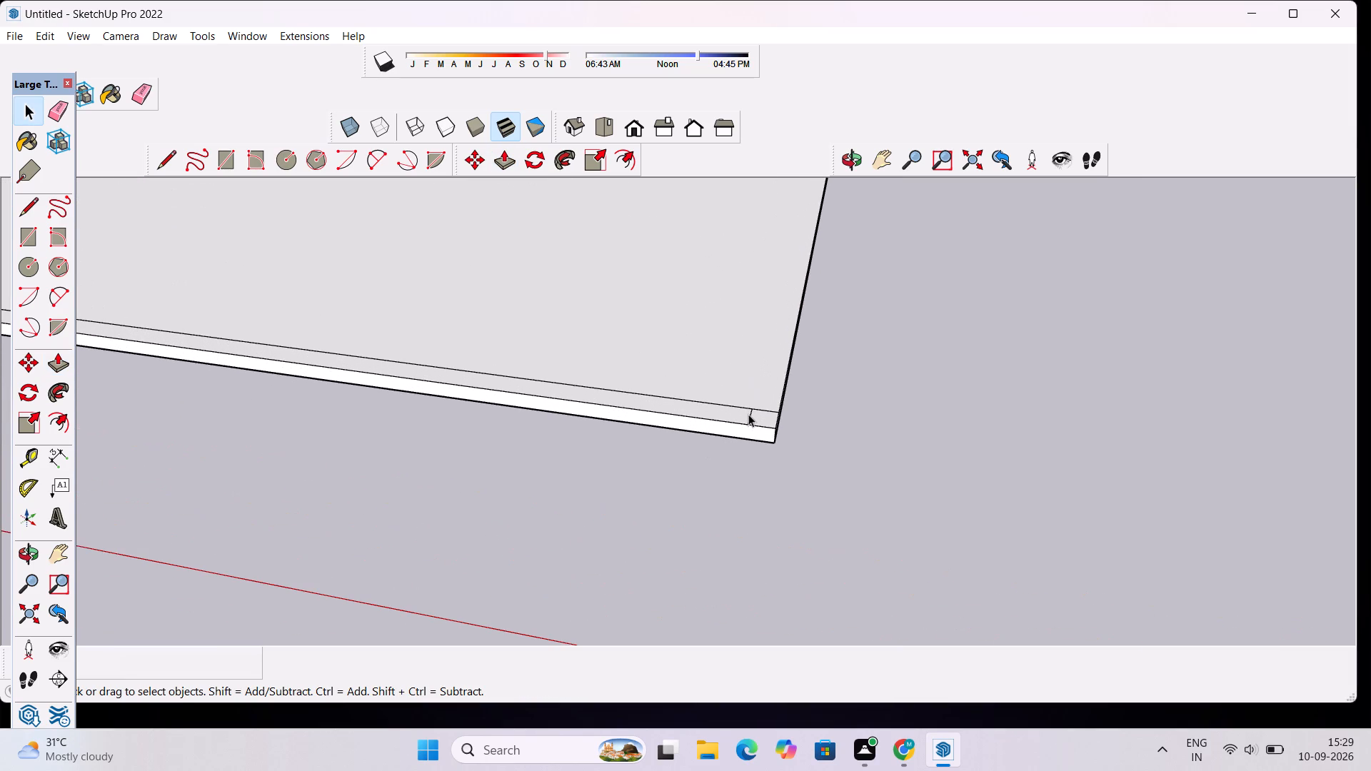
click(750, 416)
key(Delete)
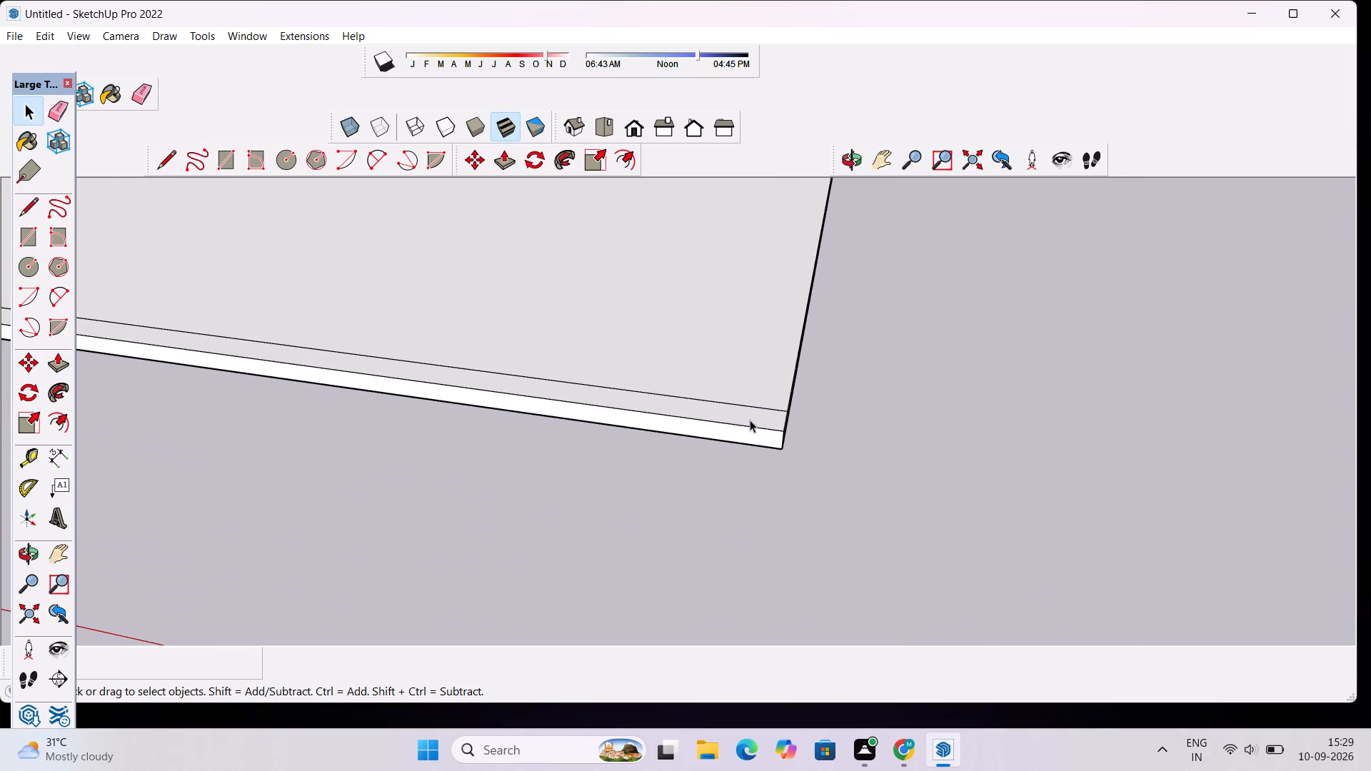
Draw a 1' line along the lowest slab's inner perimeter line from its open corner, plus a 9" line across the strip to the outer edge.
scroll(750, 424, up, 1)
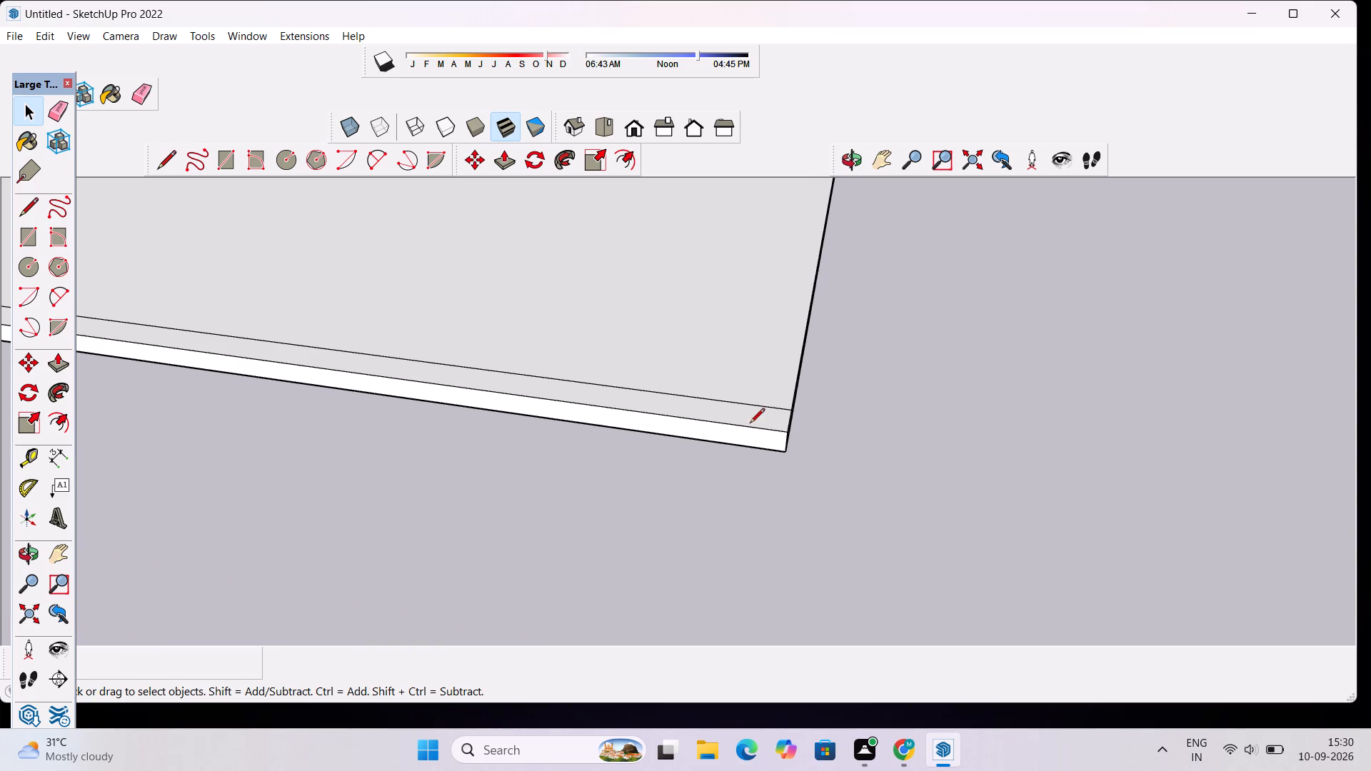
key(l)
scroll(764, 405, up, 9)
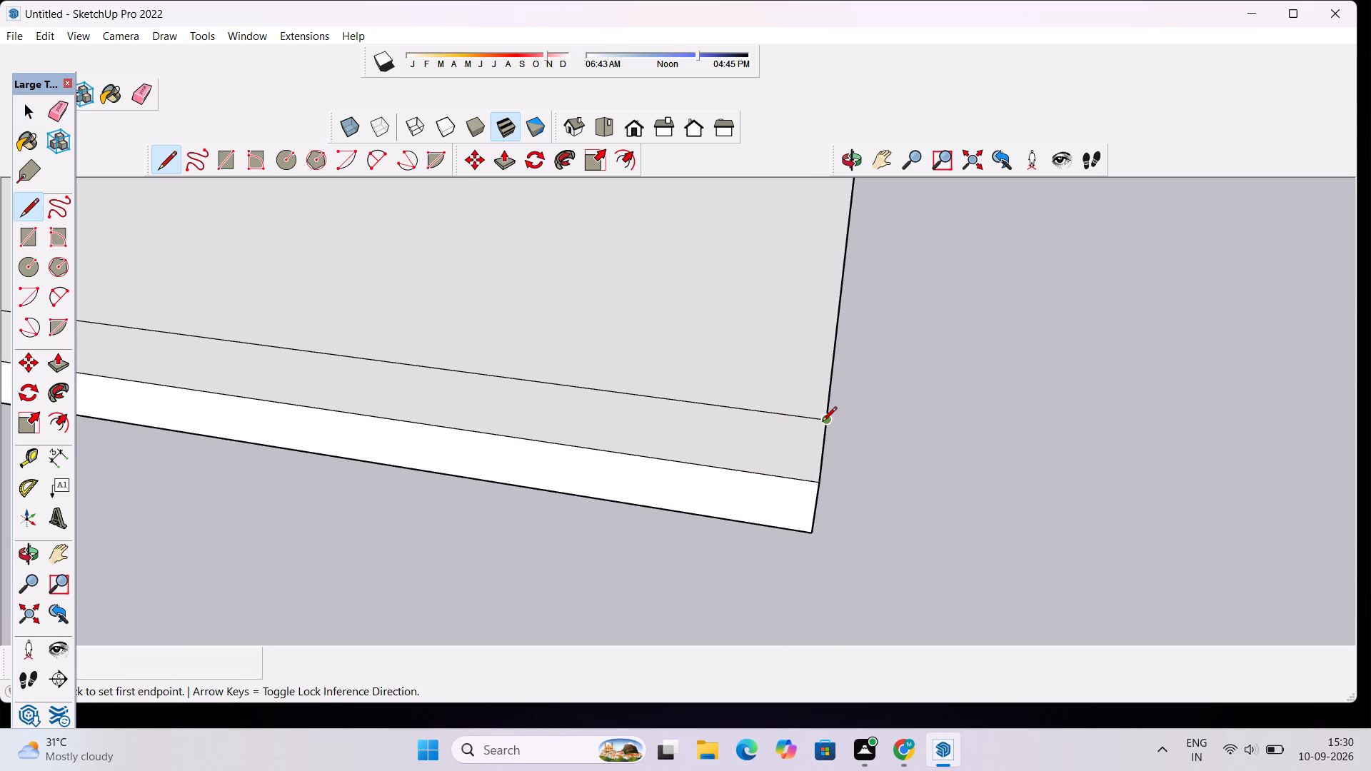
click(822, 423)
text(1')
key(Return)
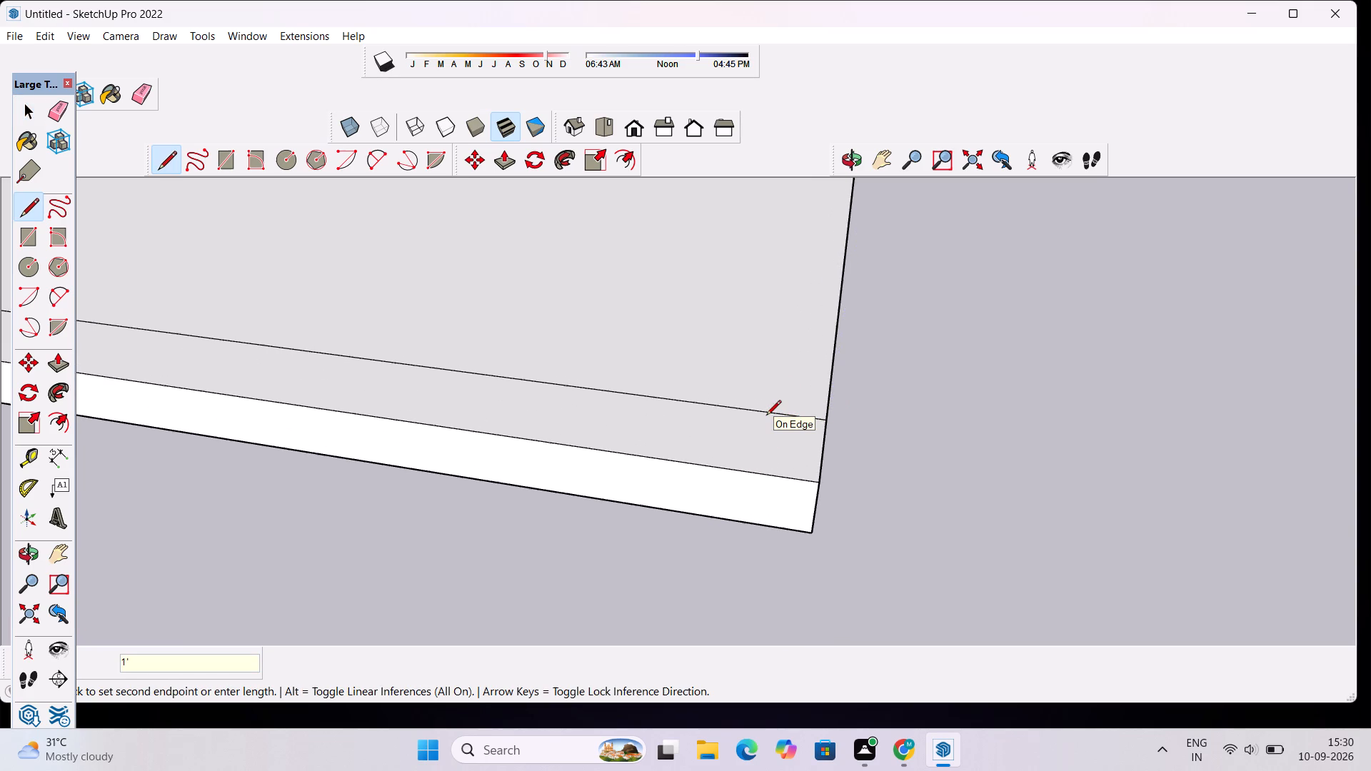
click(700, 405)
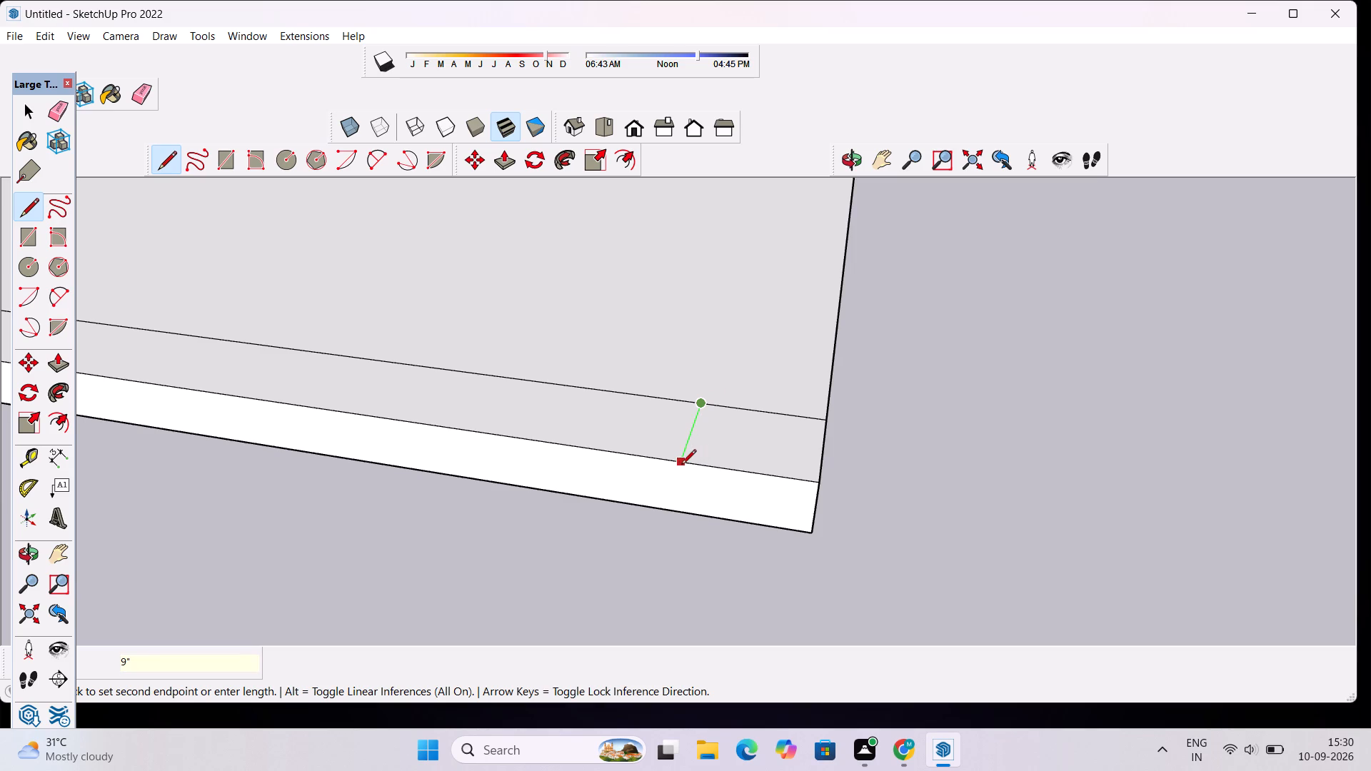
click(681, 465)
Push/Pull the 1' by 9" corner face up 10' to the underside of the slab above as a column.
key(space)
click(746, 439)
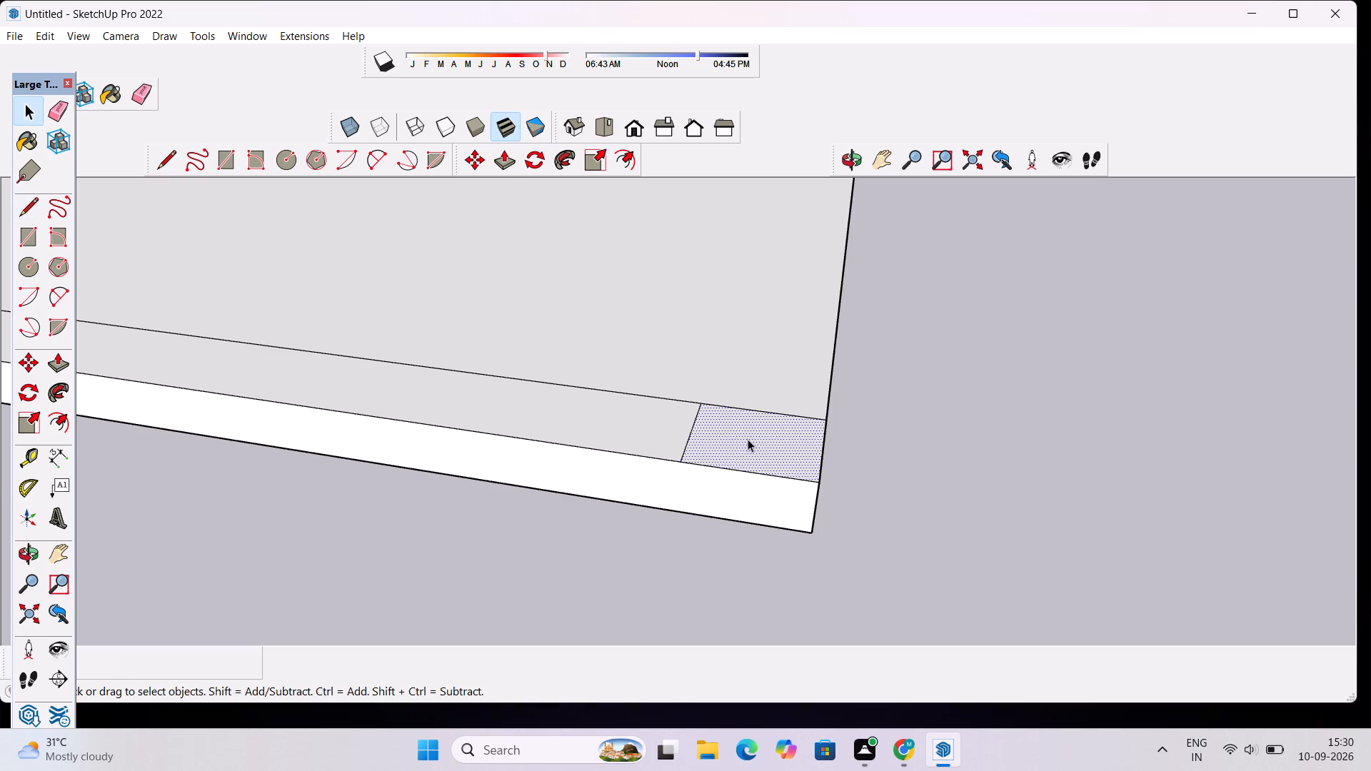
key(p)
click(742, 448)
scroll(726, 408, down, 3)
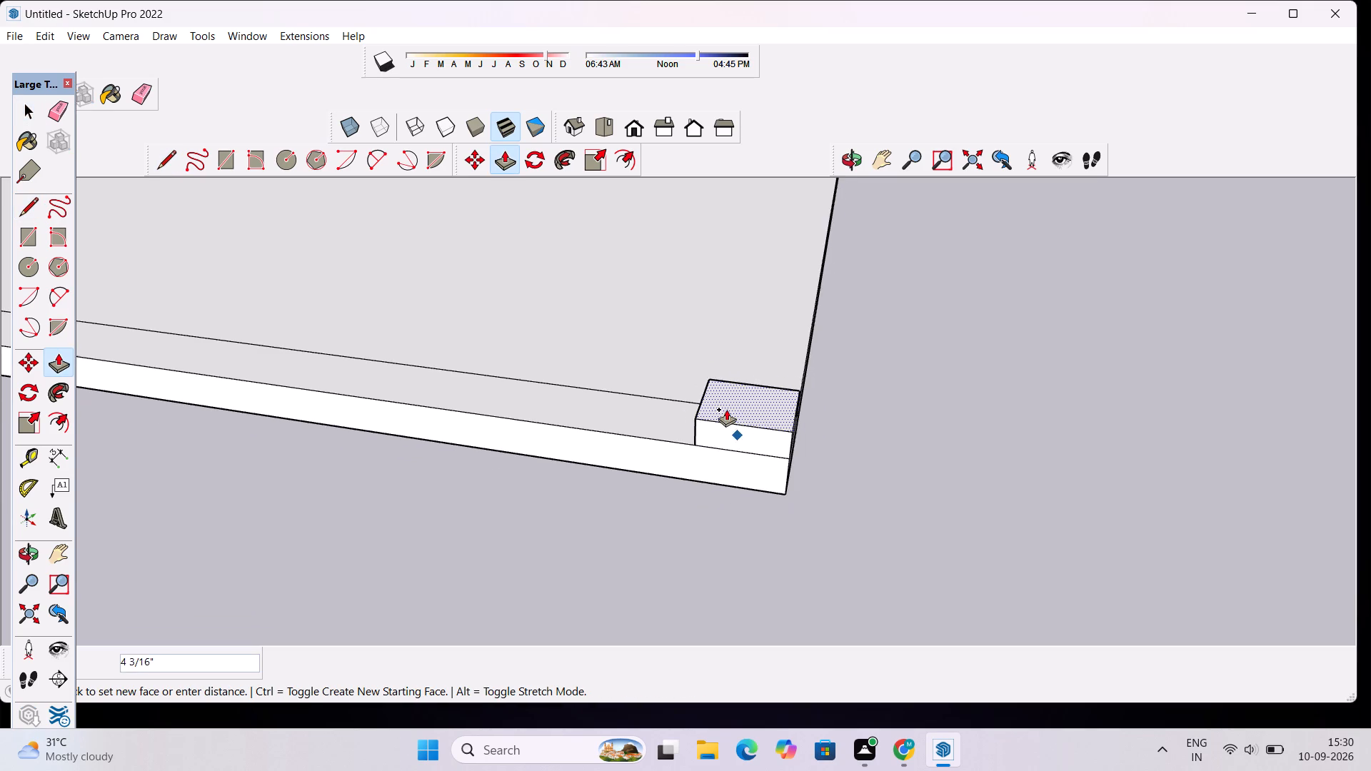
scroll(726, 409, down, 20)
scroll(726, 409, down, 4)
scroll(722, 336, up, 5)
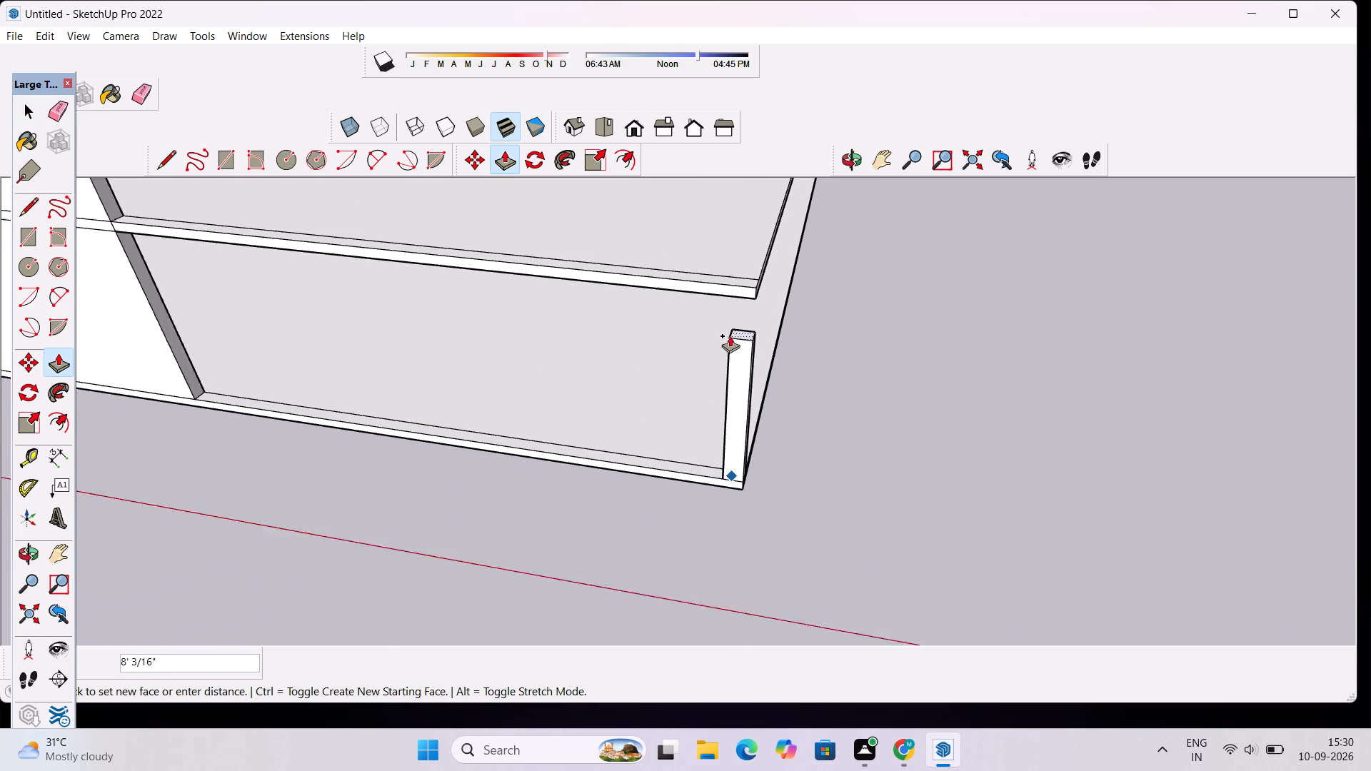
scroll(730, 336, up, 5)
scroll(750, 268, up, 1)
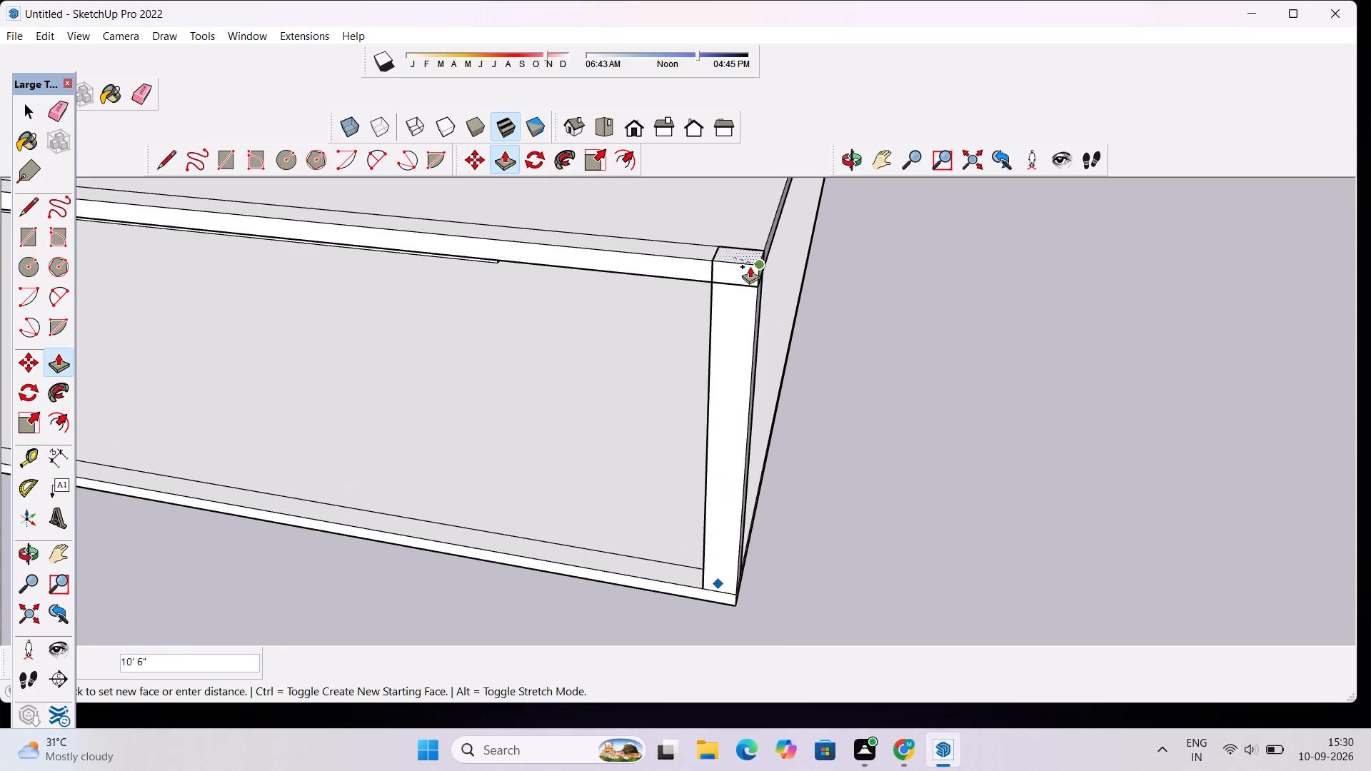
click(757, 287)
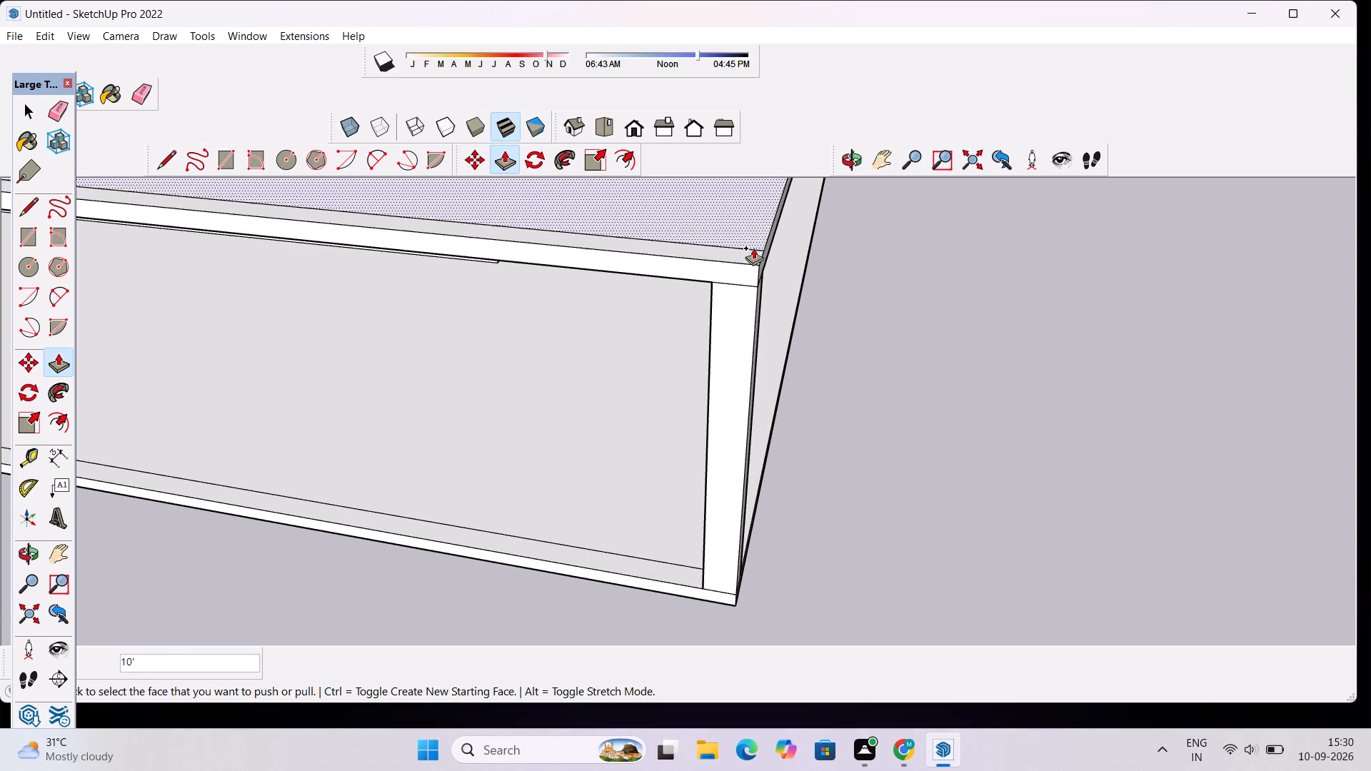
Draw a 1' line along the second slab's inner perimeter line from its open corner, plus a line across the strip to the outer edge.
scroll(753, 254, up, 10)
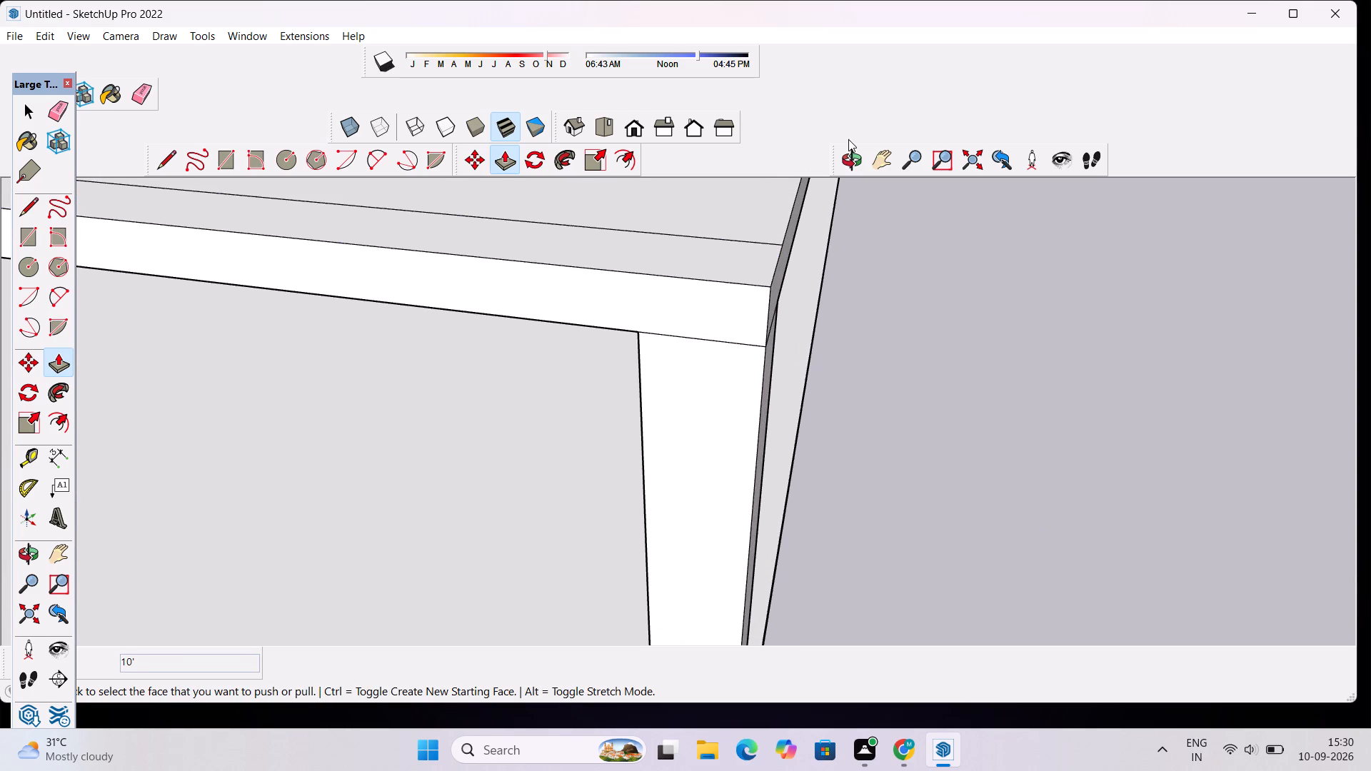
click(853, 151)
drag(763, 221, 817, 310)
scroll(743, 293, down, 3)
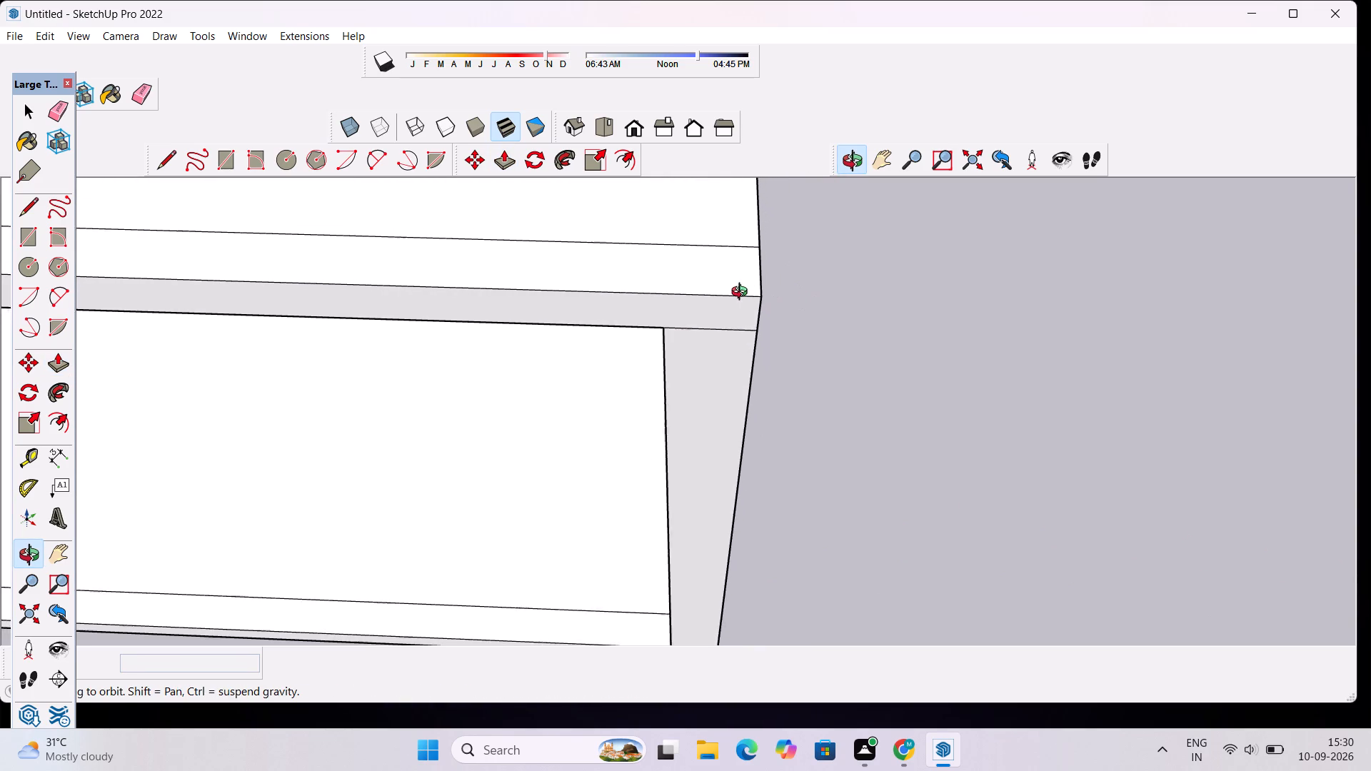
scroll(743, 293, down, 8)
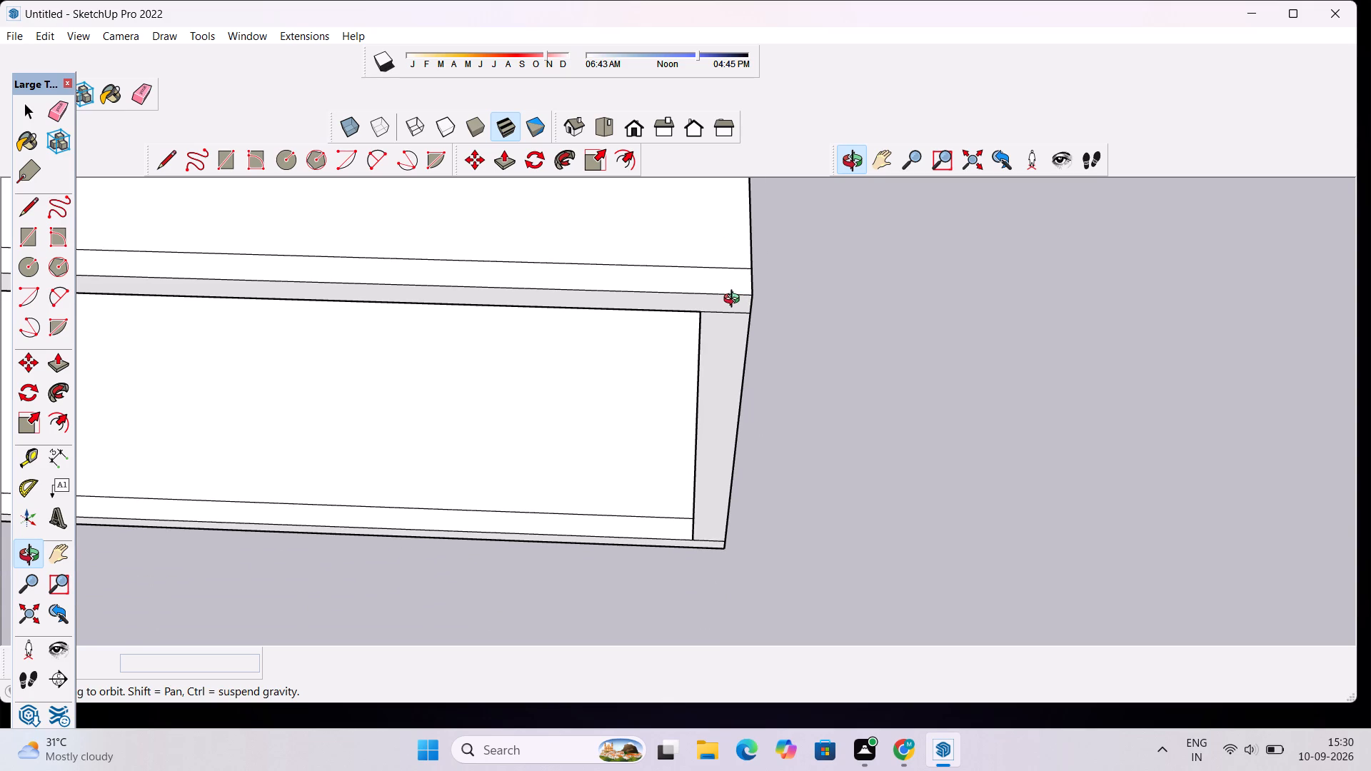
key(l)
scroll(681, 294, up, 9)
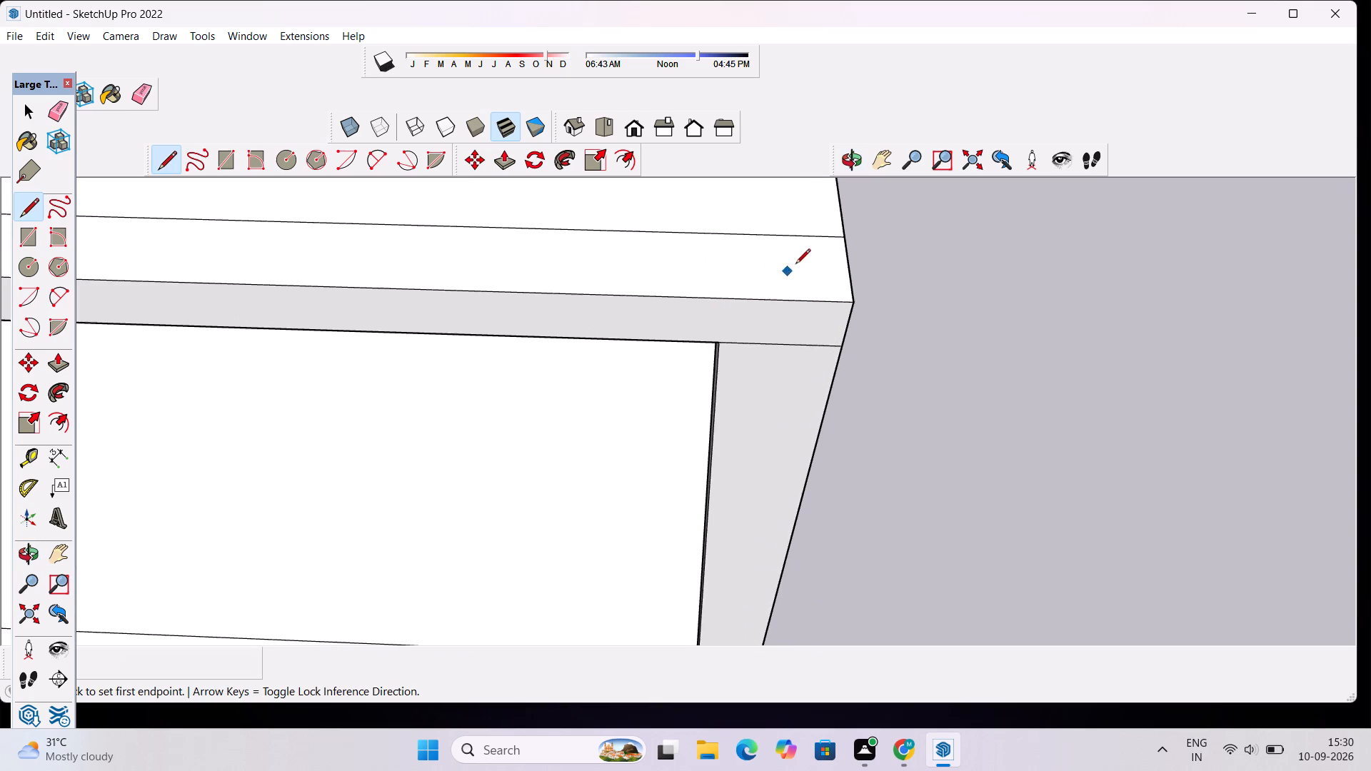
scroll(848, 244, up, 2)
click(843, 235)
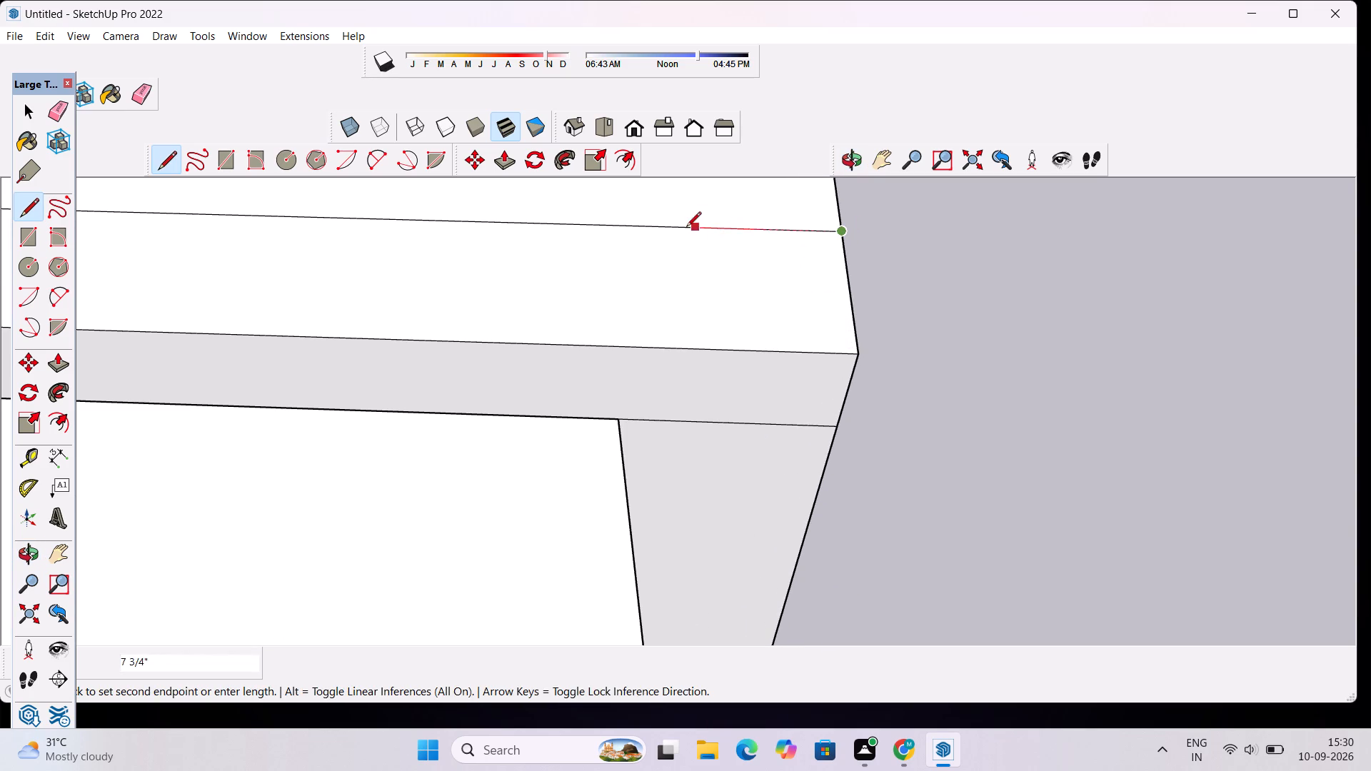
key(1)
key(apostrophe)
key(Return)
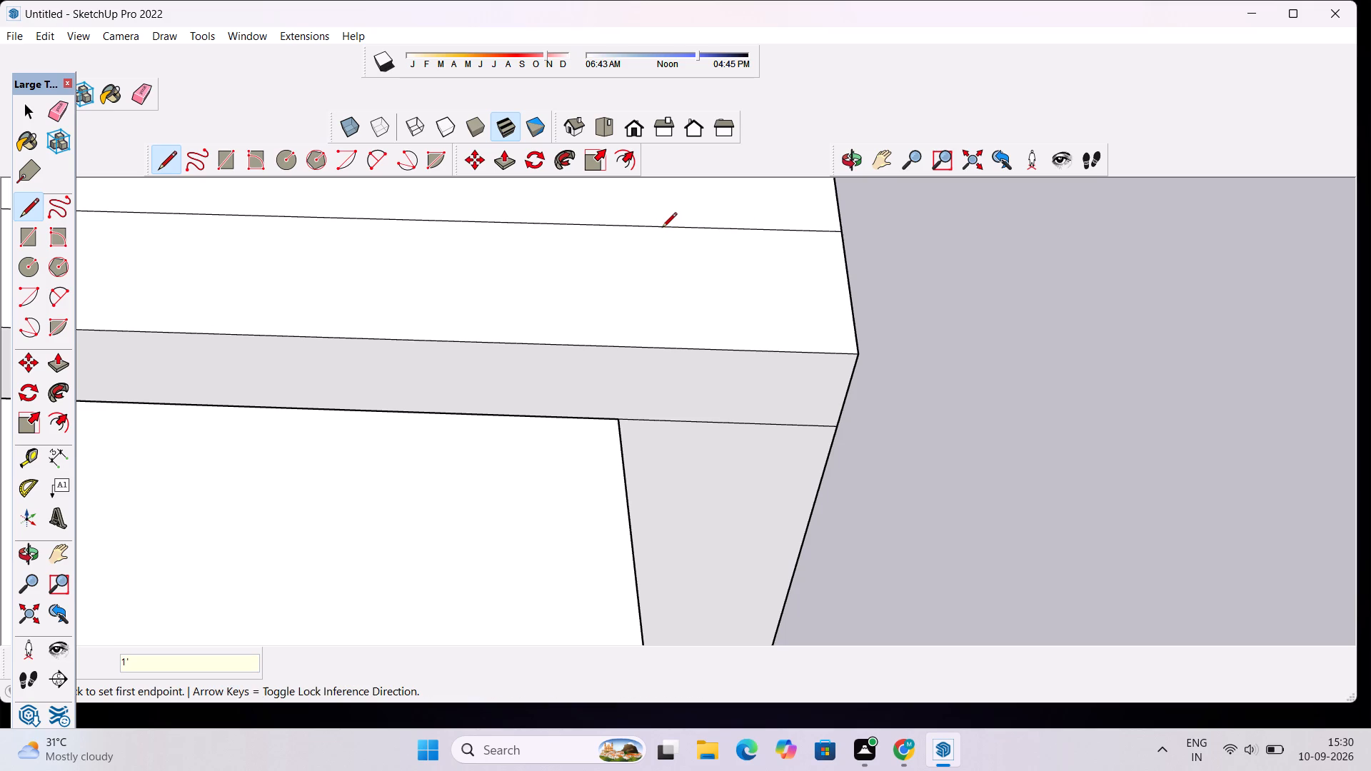
click(623, 226)
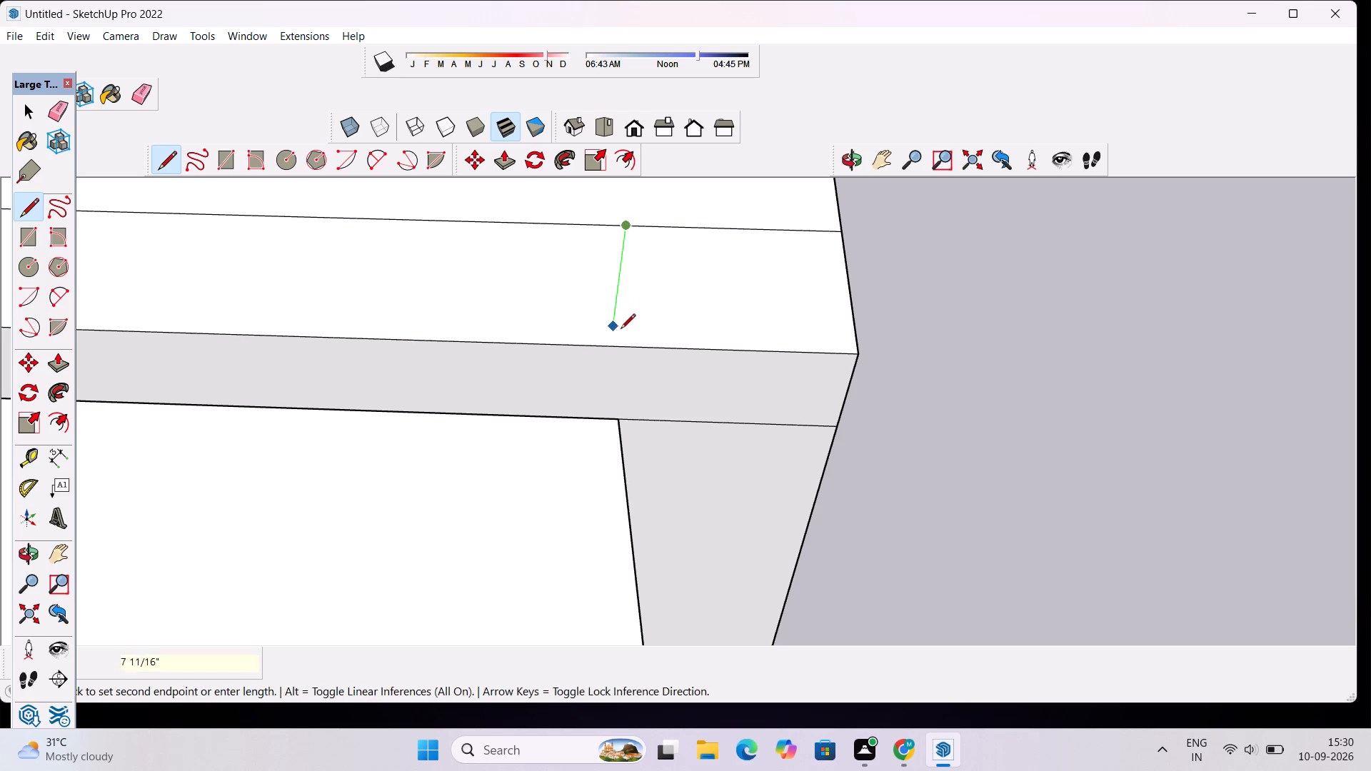
click(610, 348)
Push/Pull the second slab's corner face up 10' to the underside of the slab above as a column.
key(space)
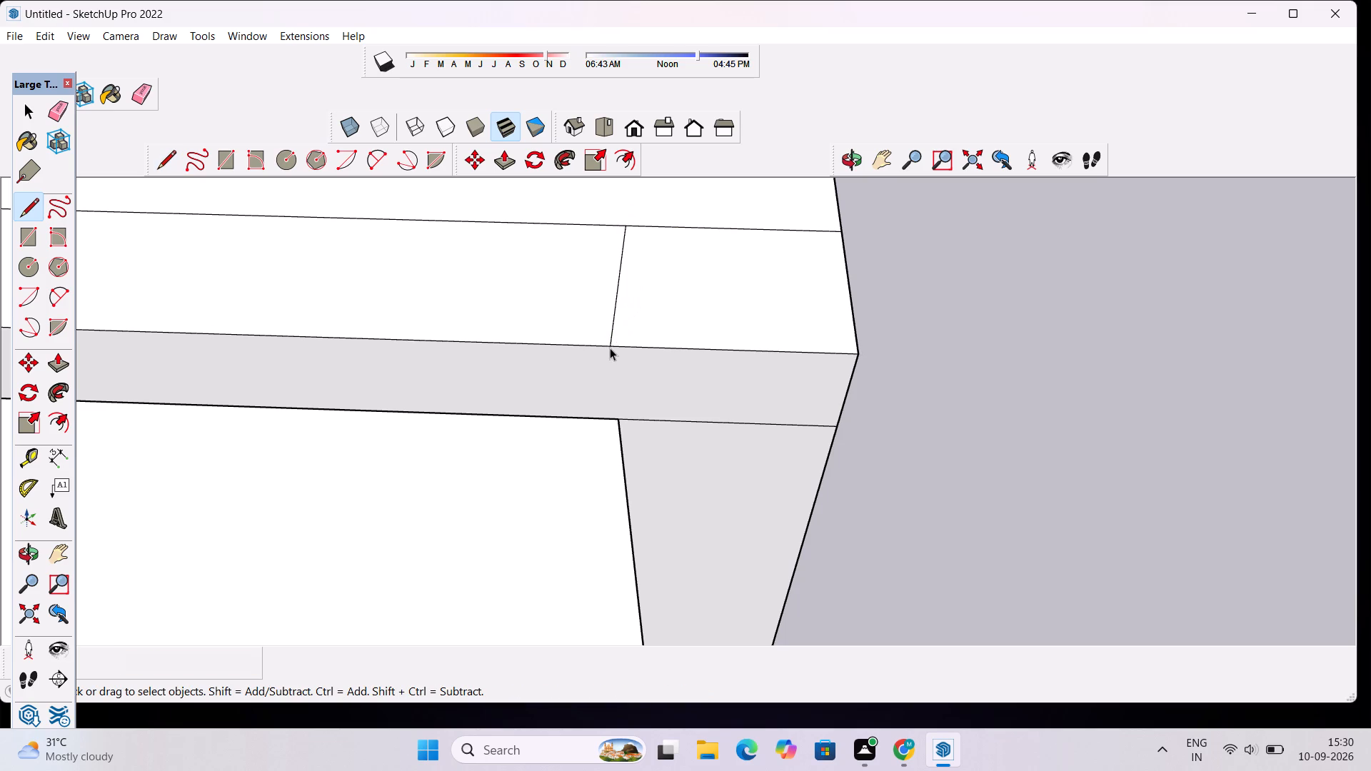
click(677, 293)
key(p)
click(678, 293)
ctrl+scroll(676, 265, down, 2)
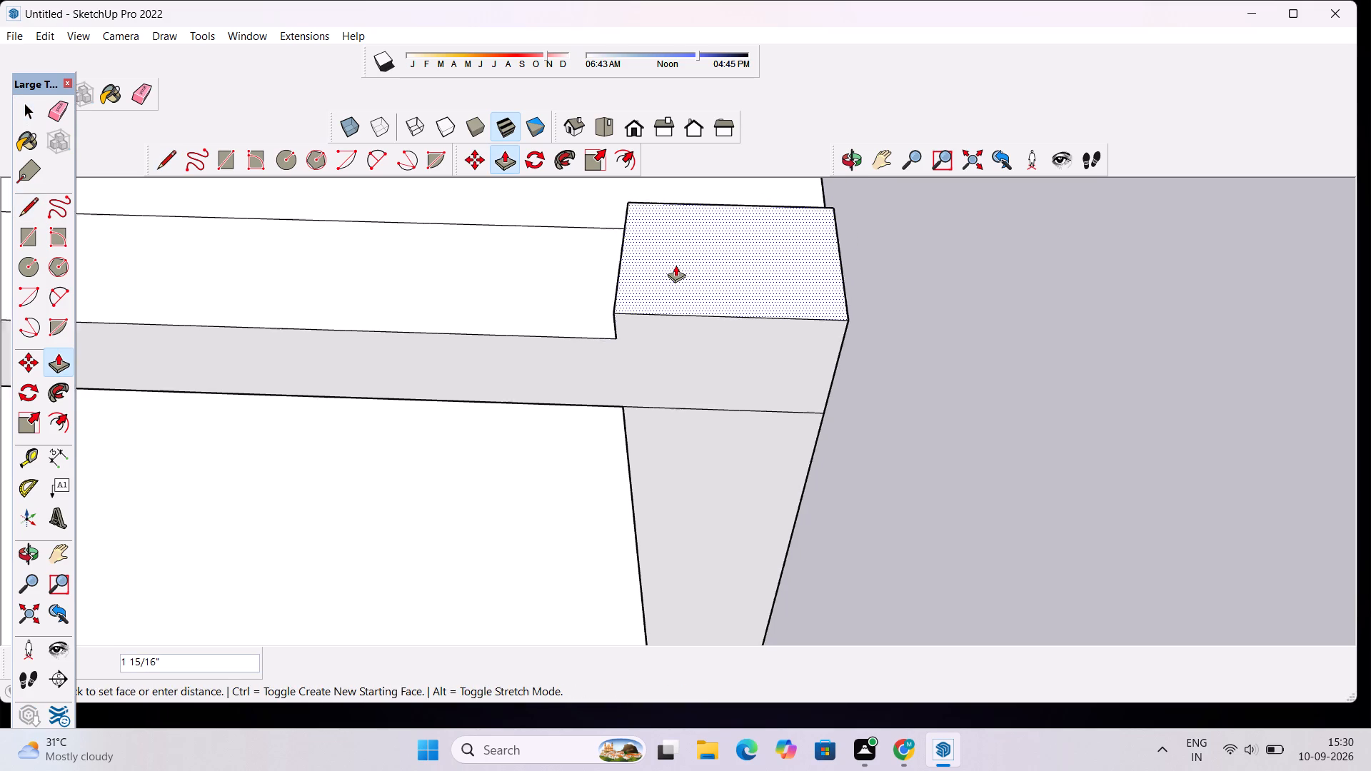
ctrl+scroll(676, 265, down, 8)
scroll(685, 210, down, 20)
scroll(685, 210, down, 5)
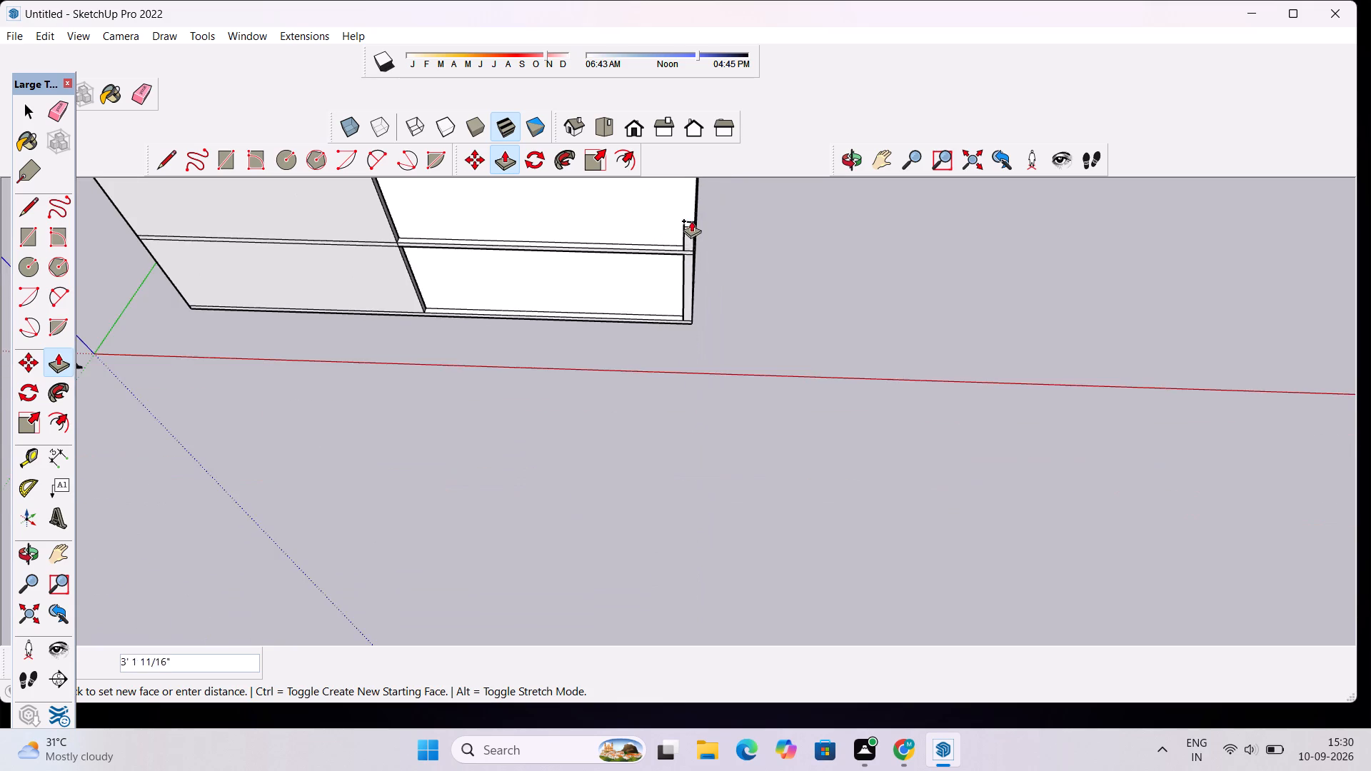
scroll(695, 229, down, 7)
scroll(695, 231, up, 1)
scroll(695, 231, down, 1)
scroll(688, 184, up, 18)
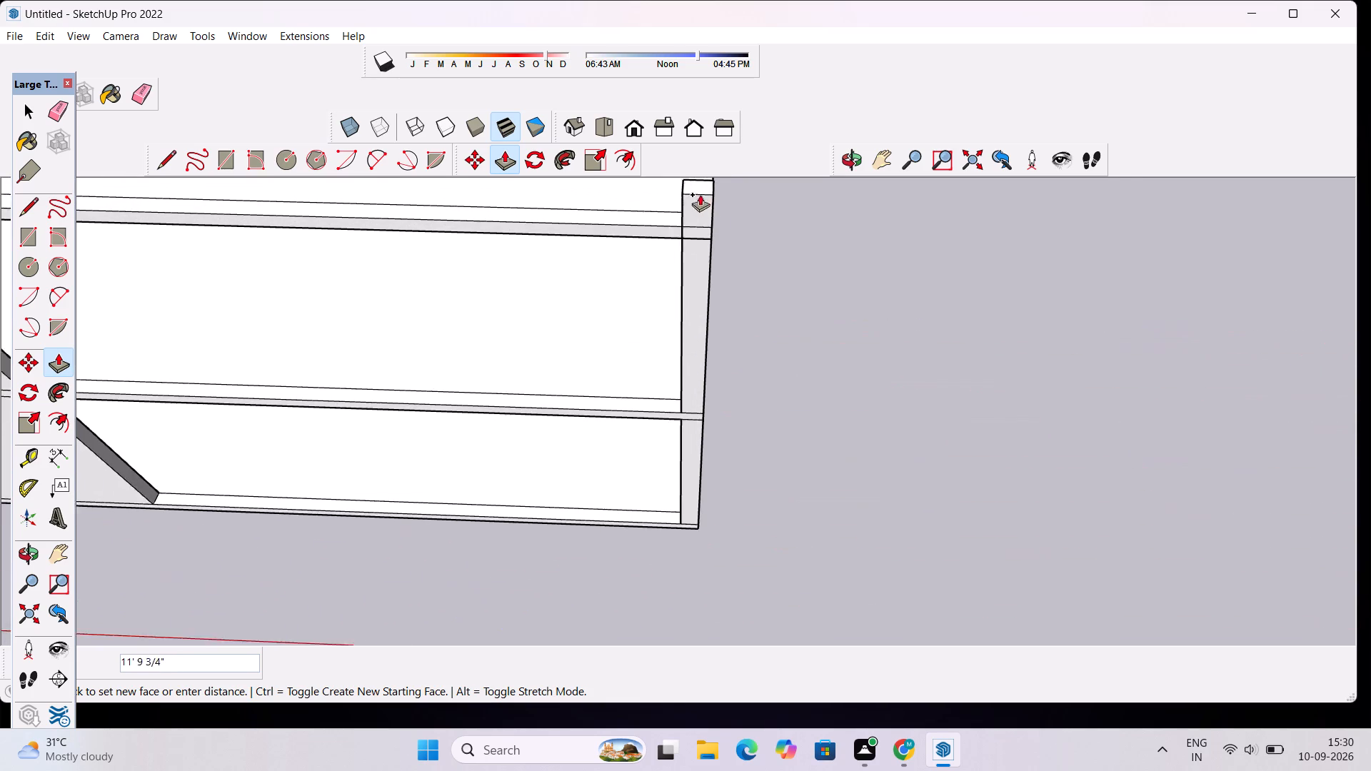
scroll(710, 241, up, 5)
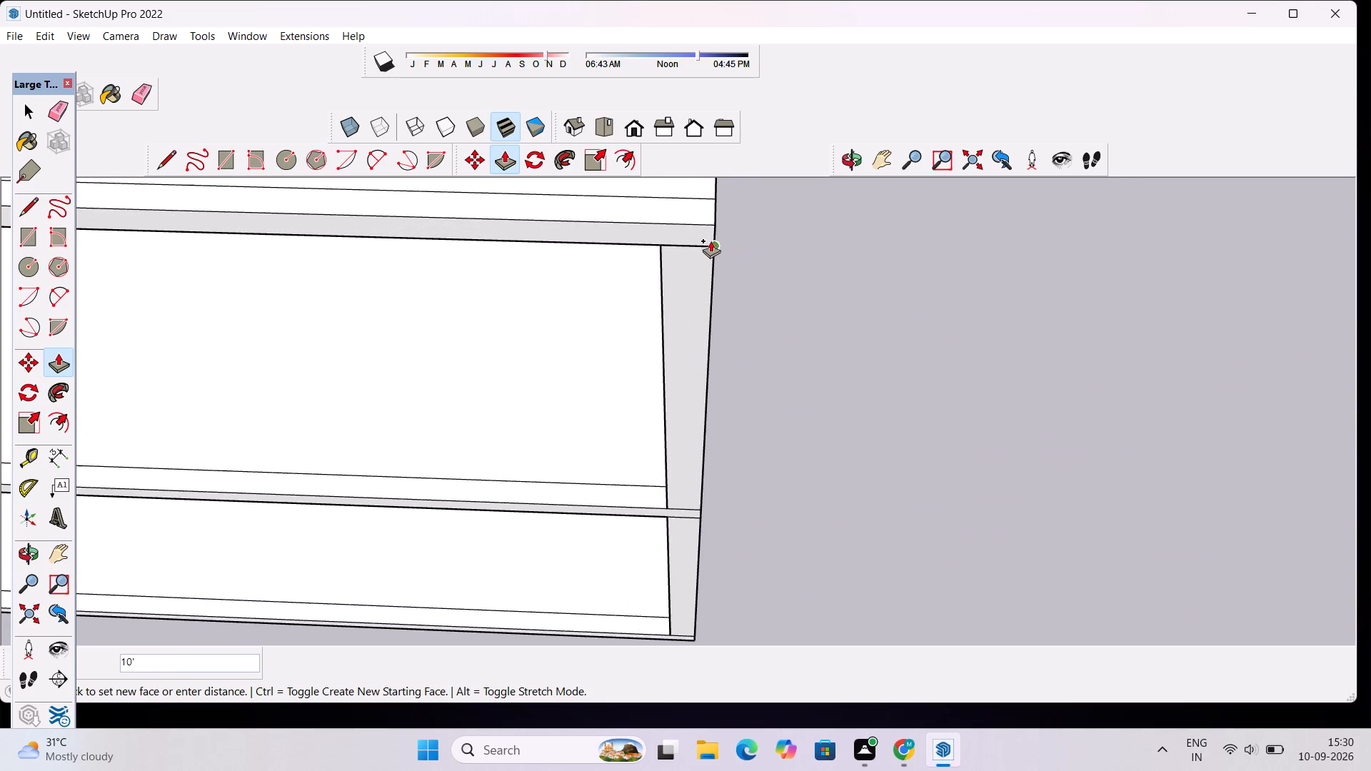
text(10')
key(Return)
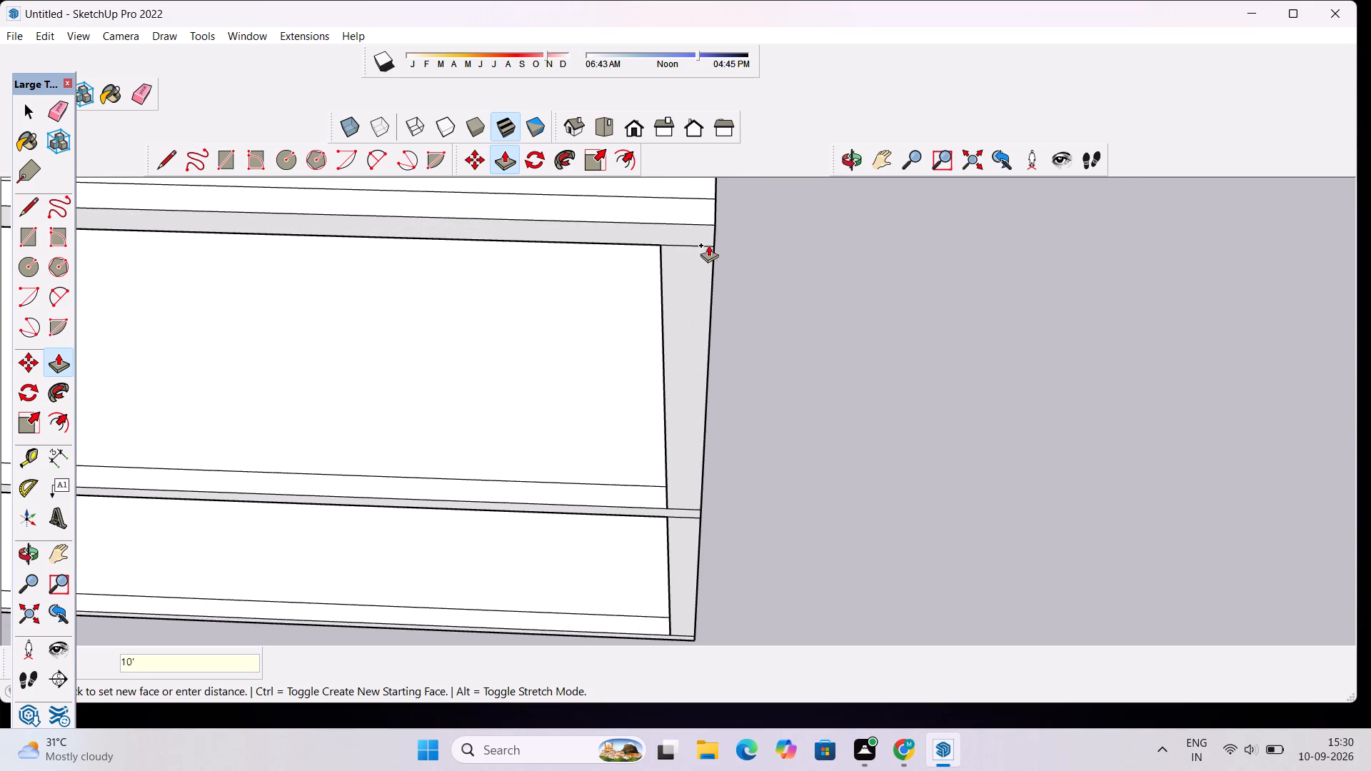
key(space)
Draw a 1' line along the third slab's inner perimeter line from its open corner, plus a 9" line across the strip to the outer edge.
scroll(704, 254, up, 1)
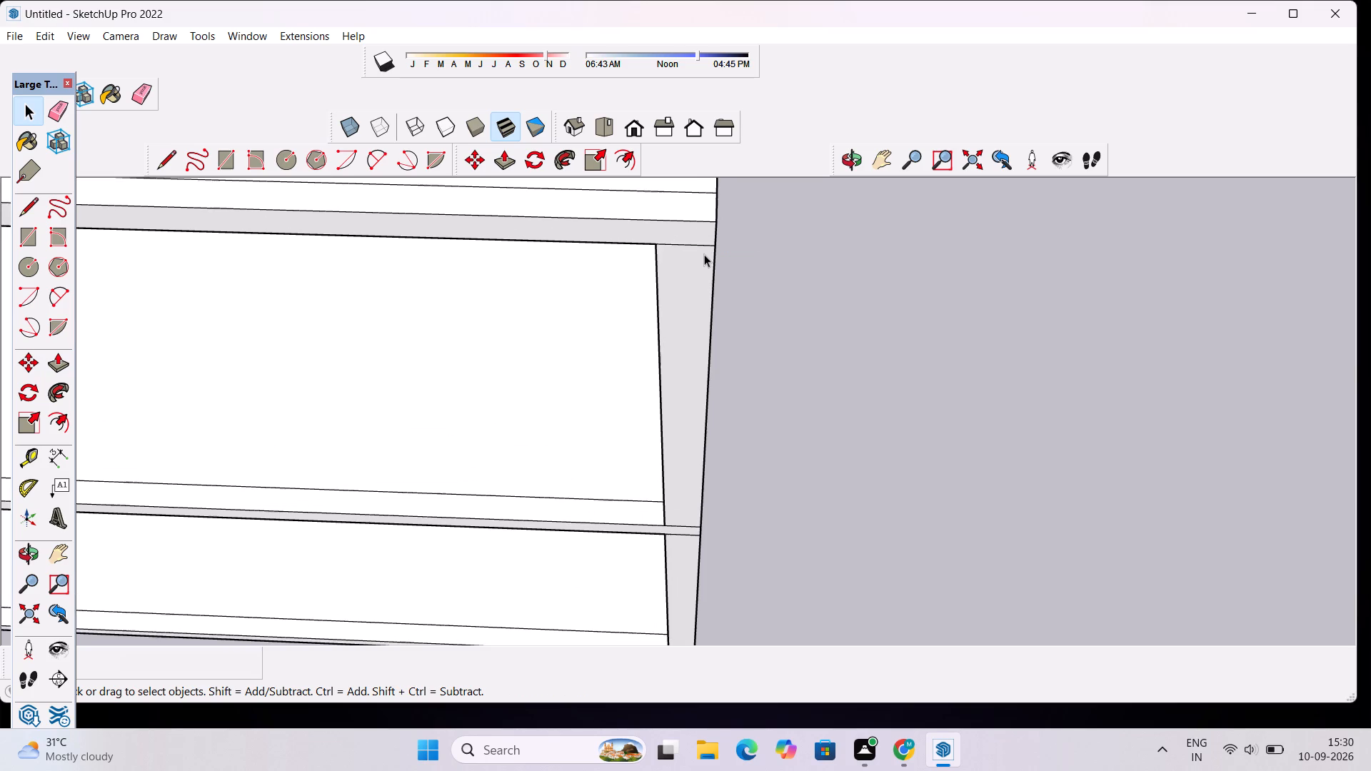
scroll(704, 254, down, 2)
key(t)
scroll(690, 231, down, 5)
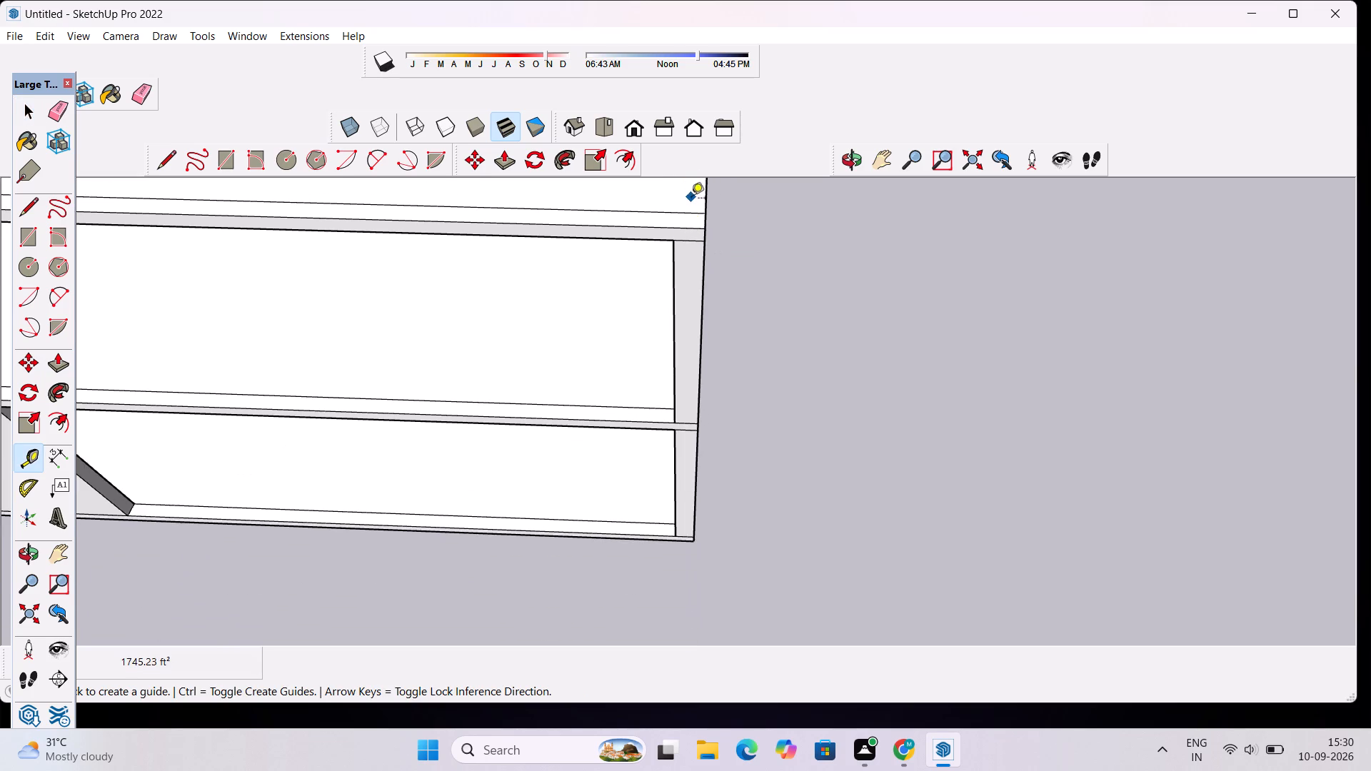
scroll(691, 199, up, 9)
key(space)
scroll(686, 211, up, 4)
key(l)
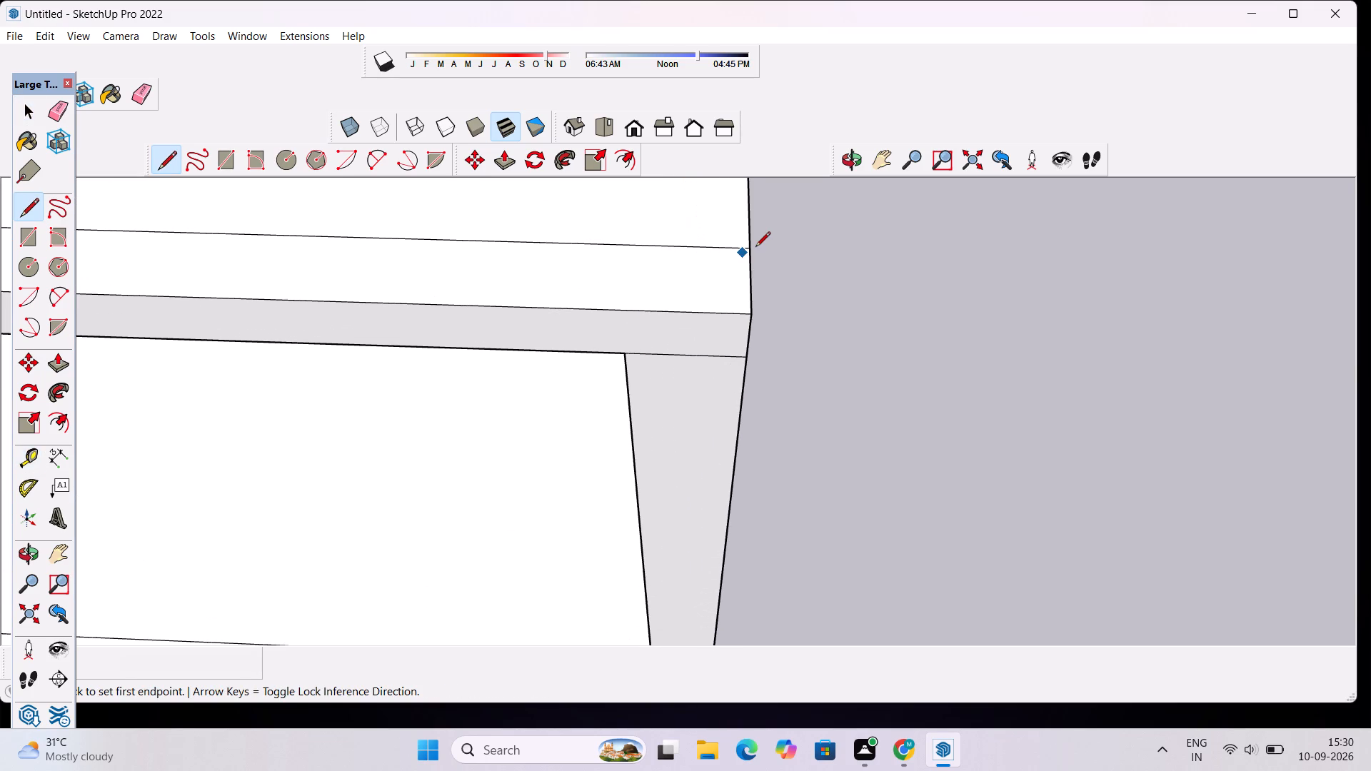
click(751, 247)
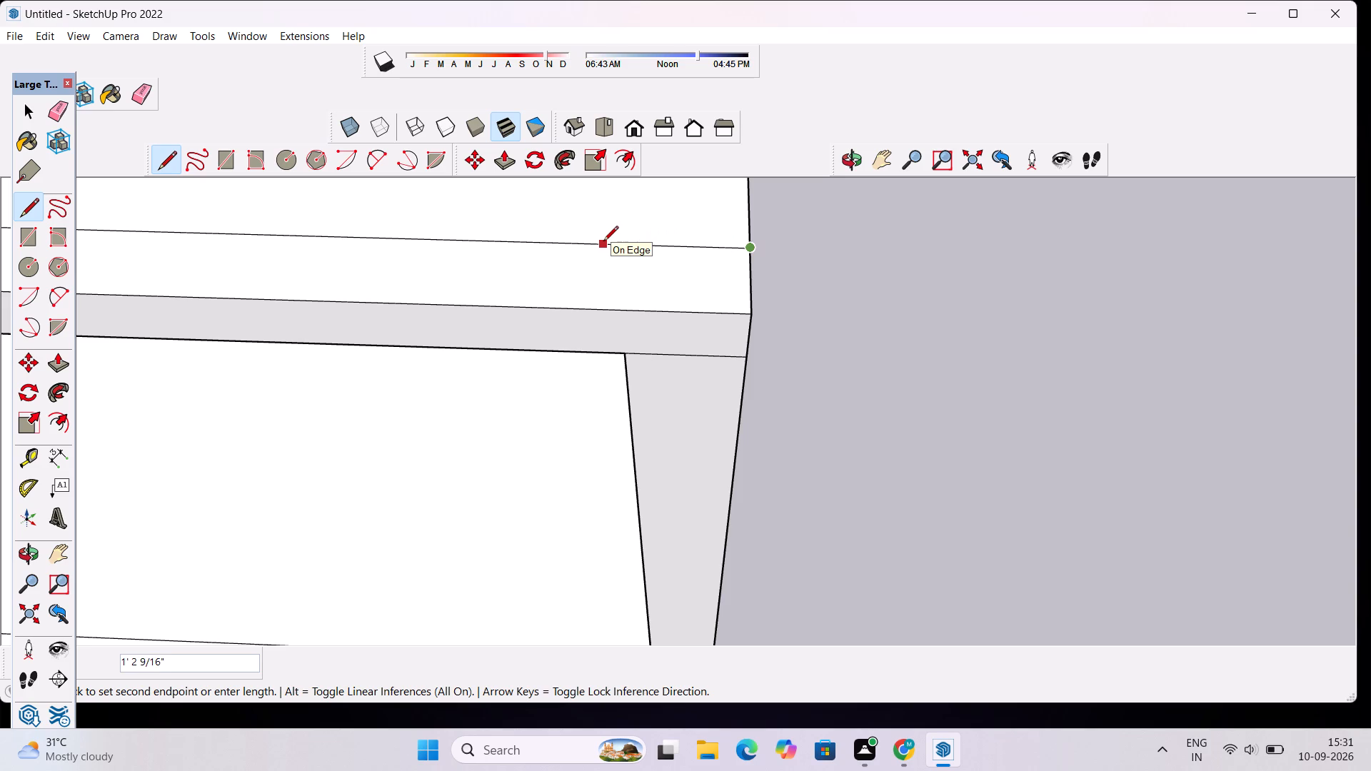
text(1')
key(Return)
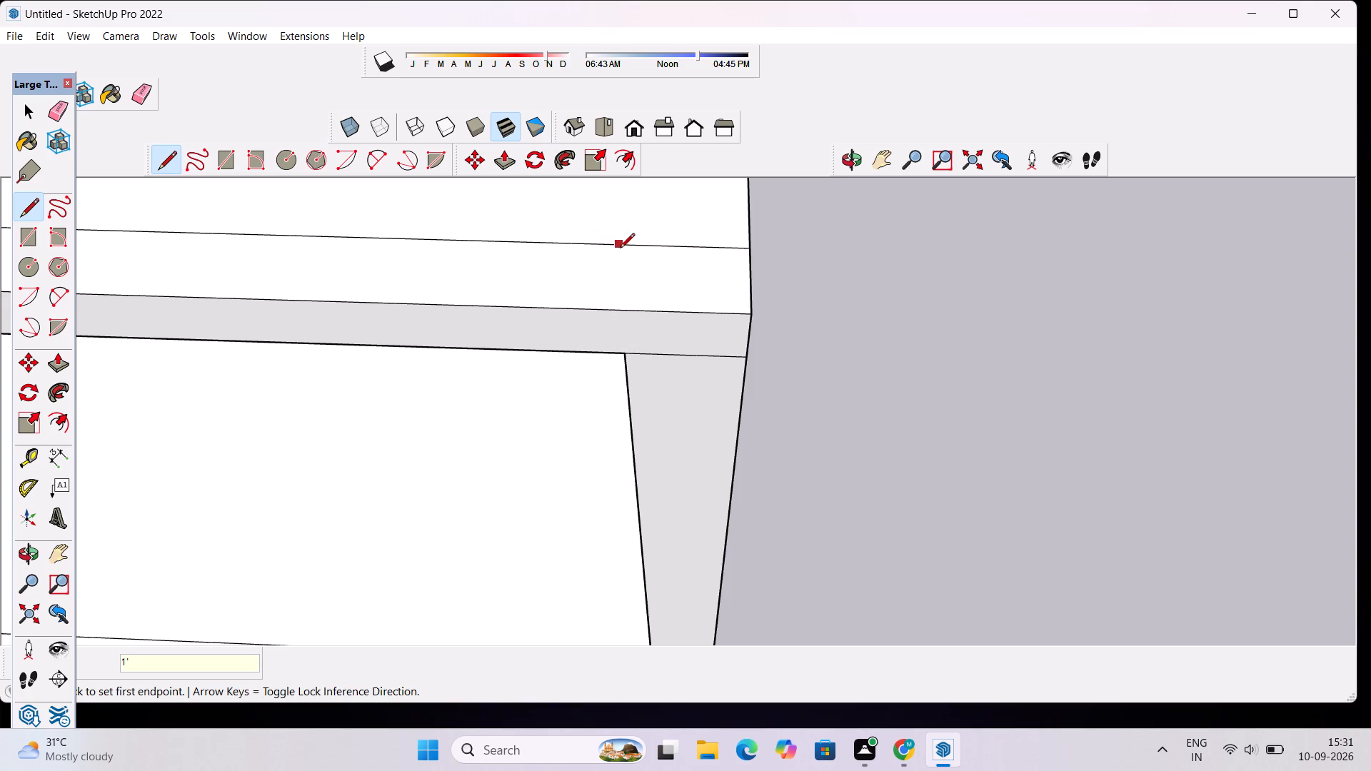
click(626, 248)
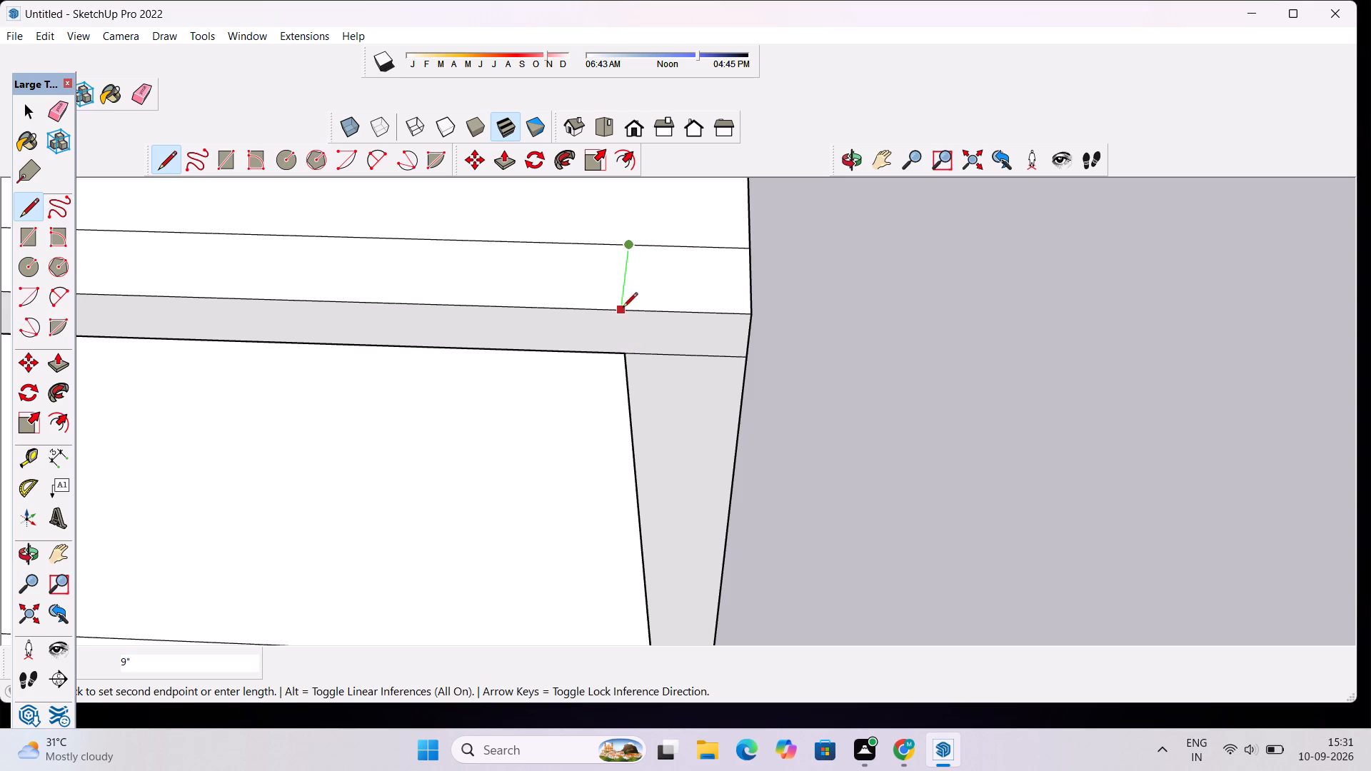
click(619, 313)
scroll(658, 303, down, 20)
scroll(658, 303, down, 2)
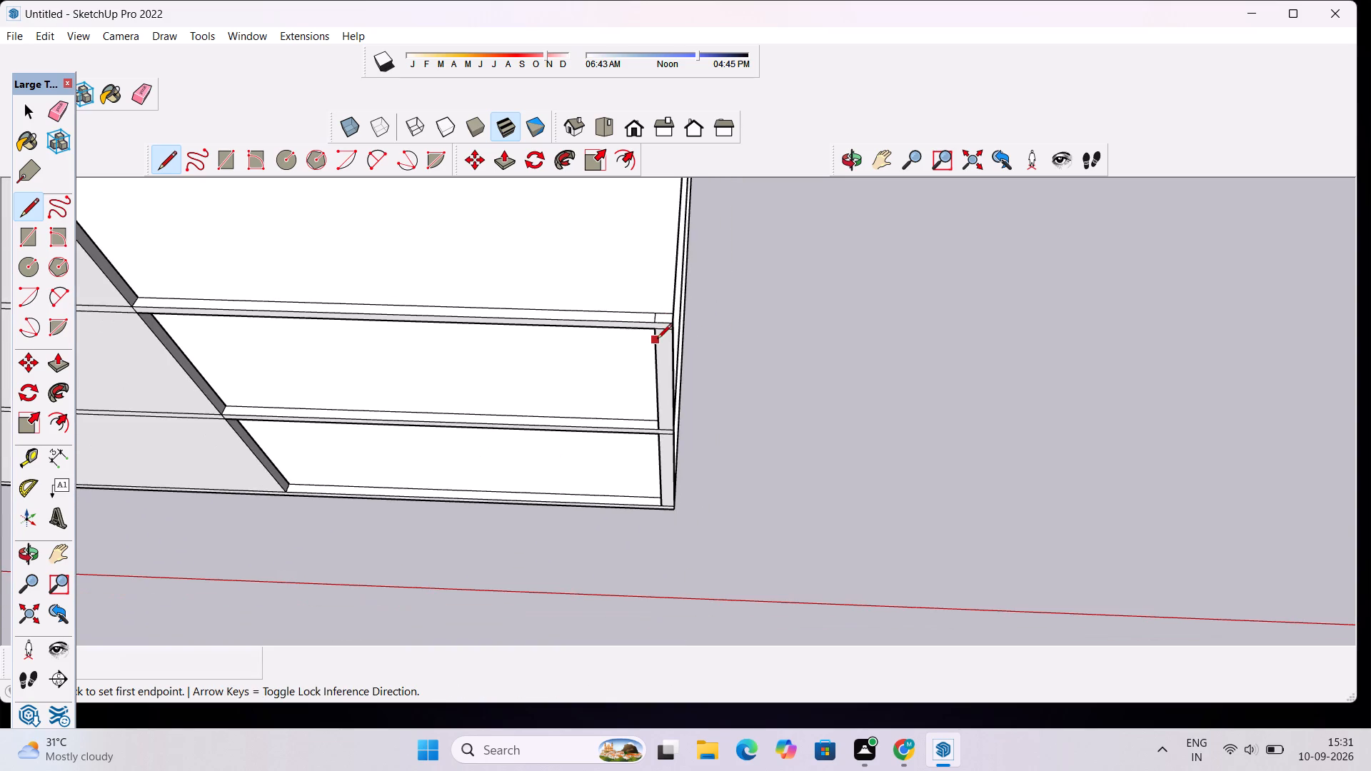
Push/Pull the third slab's 1' by 9" corner face up 10' to the underside of the roof slab as a column.
key(space)
scroll(668, 306, up, 12)
click(658, 346)
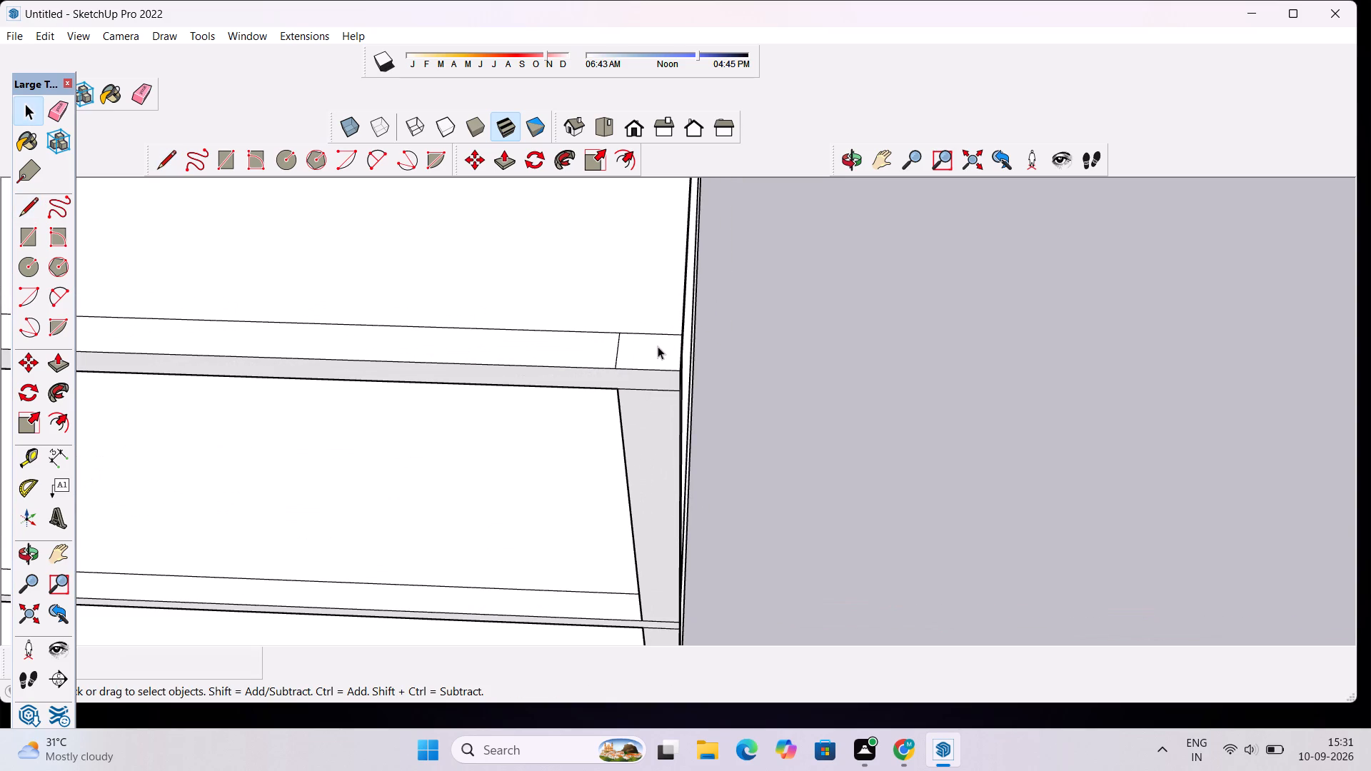
key(p)
click(658, 346)
scroll(649, 323, down, 4)
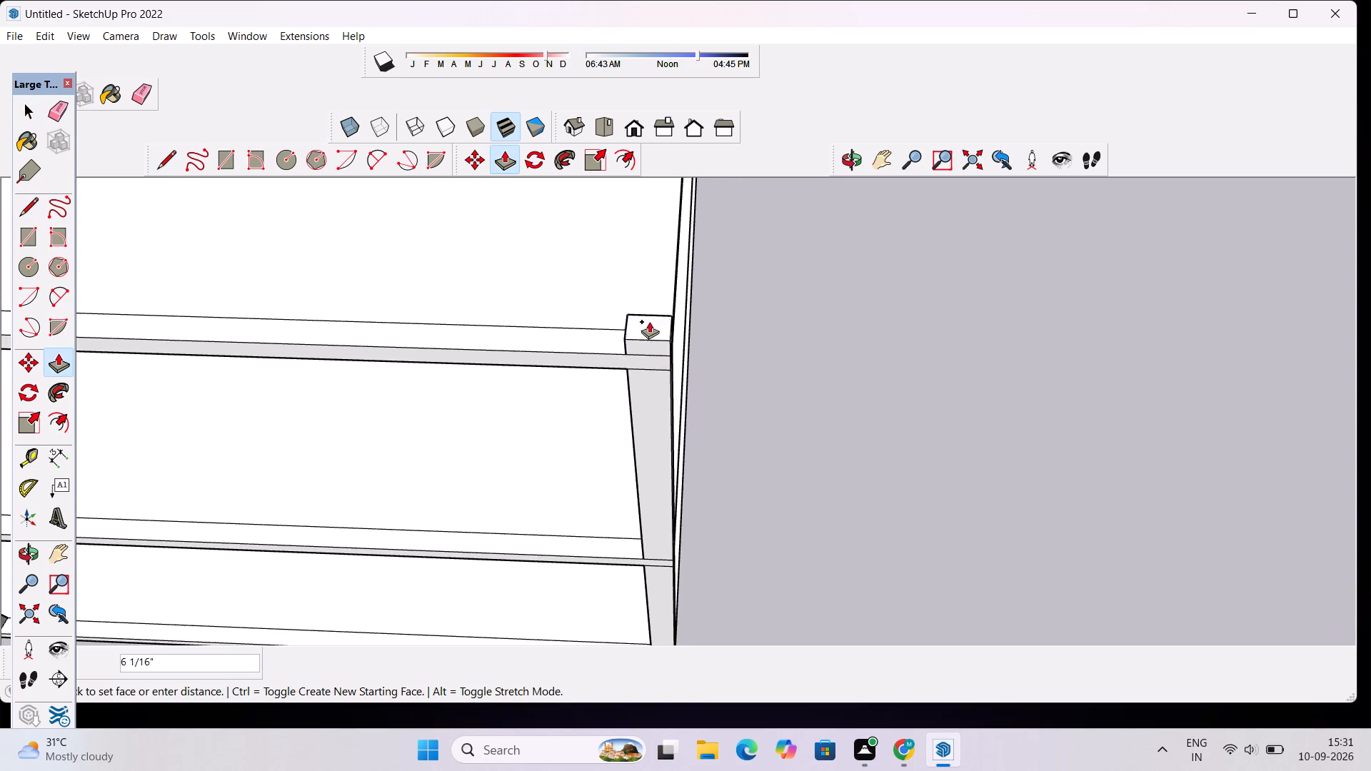
scroll(650, 313, down, 18)
scroll(651, 268, up, 11)
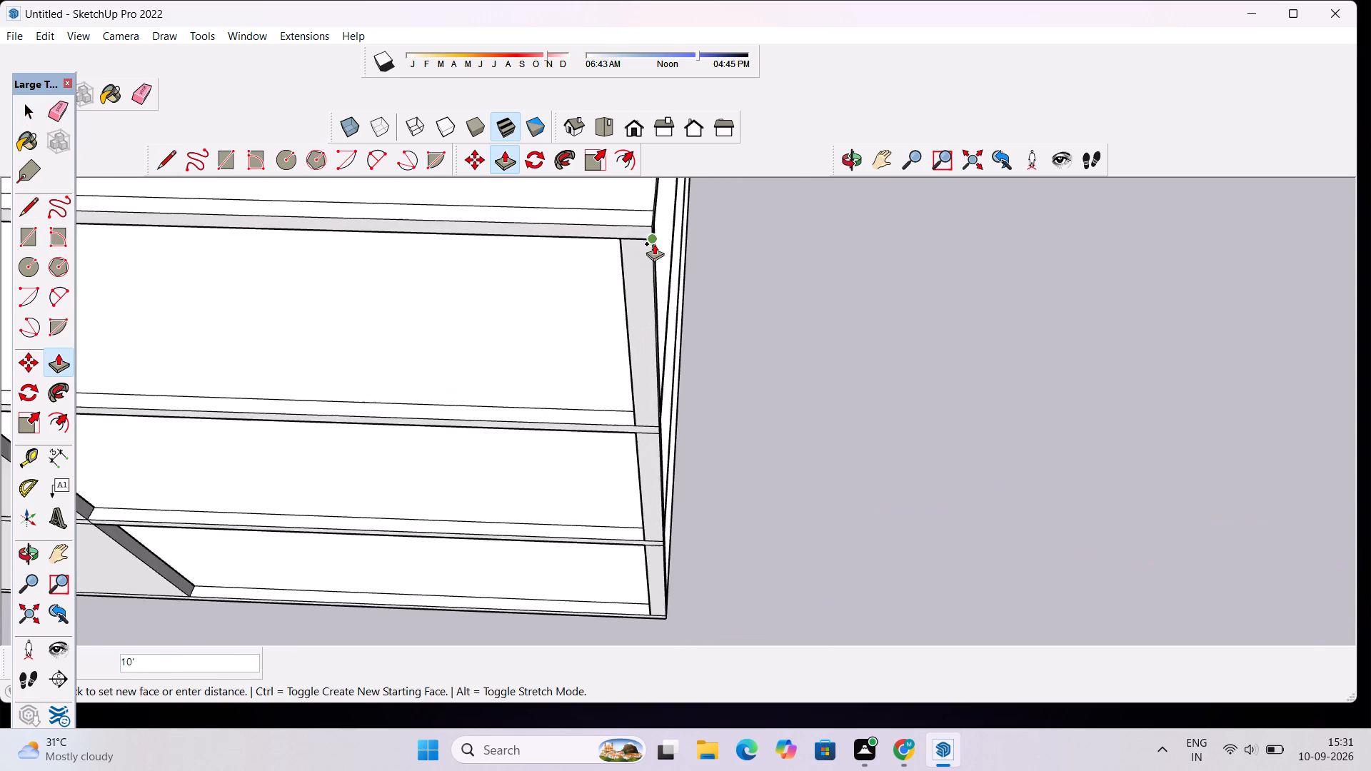
scroll(654, 243, up, 15)
scroll(656, 241, up, 6)
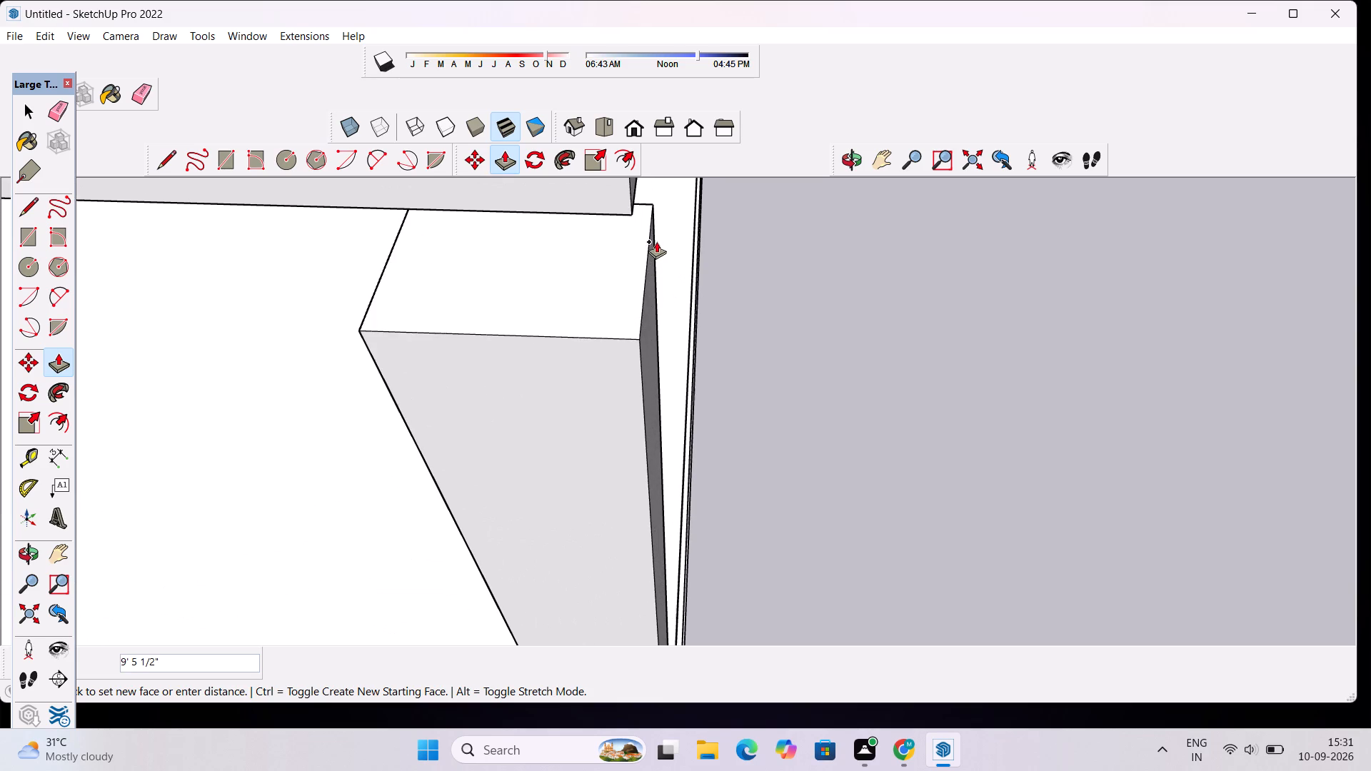
click(634, 213)
scroll(641, 218, down, 10)
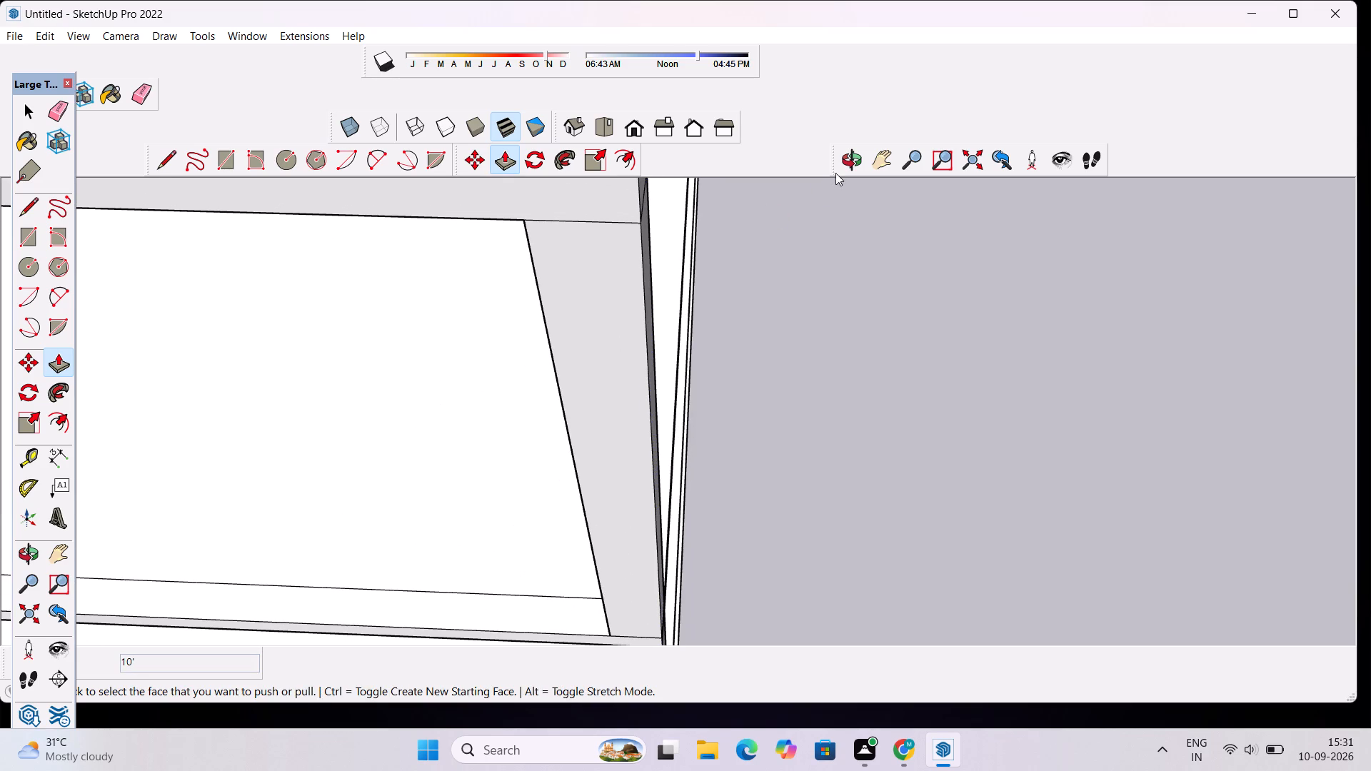
Examine the stacked corner columns, the open slab edges and the outer walls from several sides of the building.
click(846, 162)
drag(916, 286, 844, 284)
scroll(616, 315, down, 10)
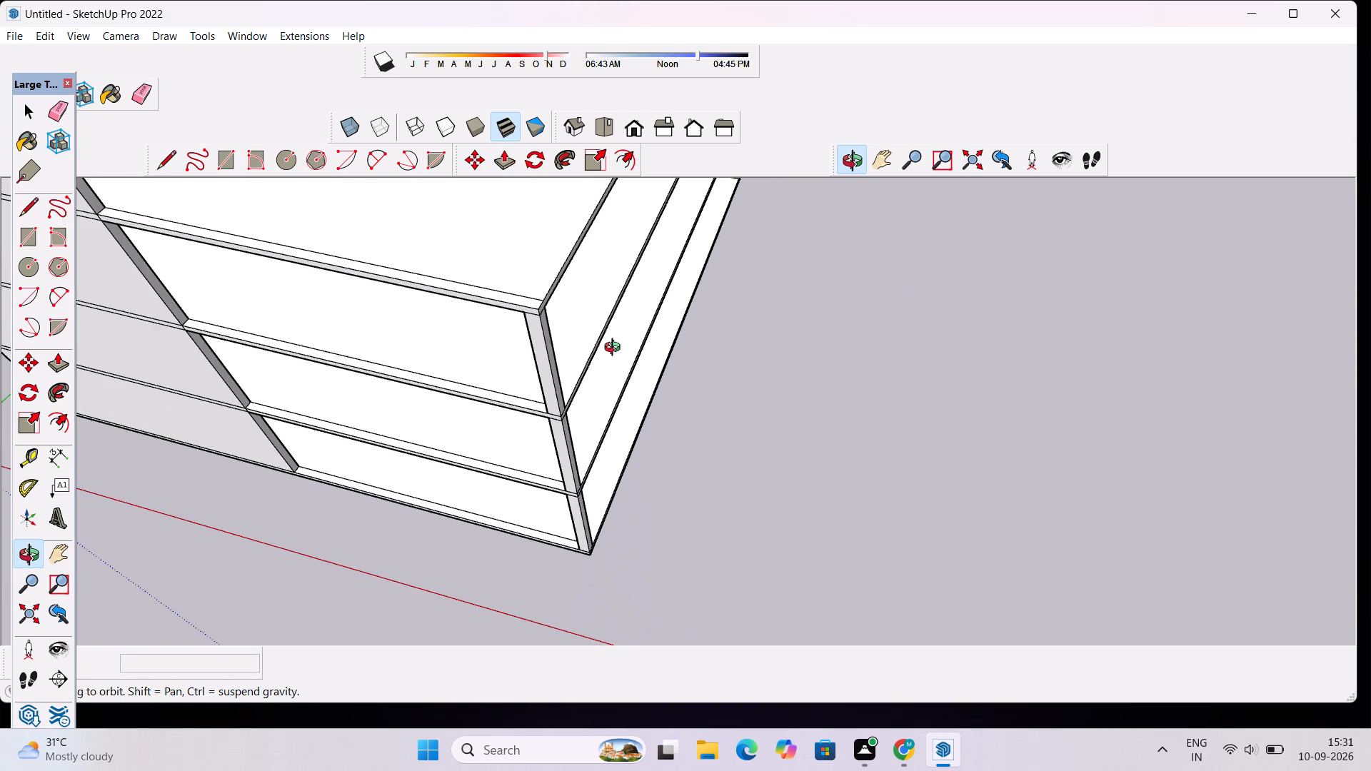
drag(589, 387, 611, 243)
scroll(606, 320, down, 6)
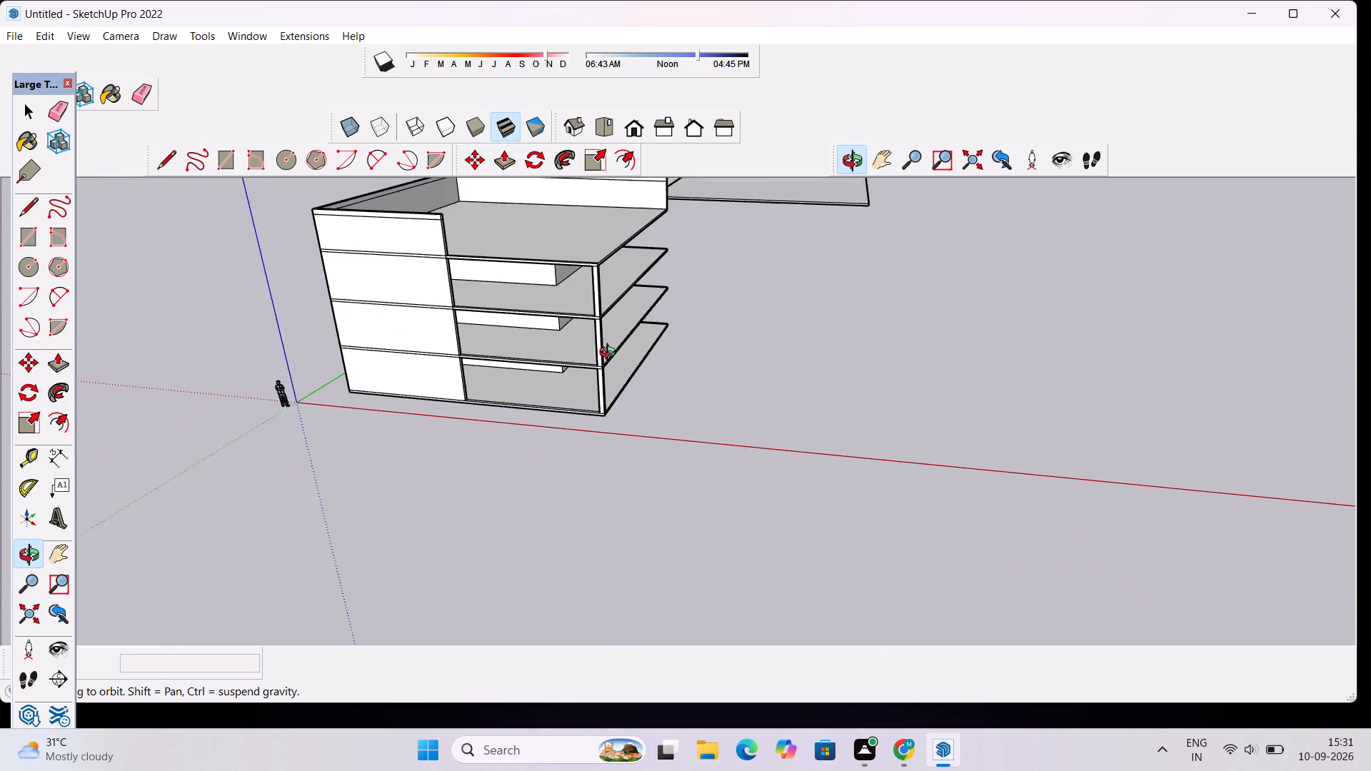
scroll(611, 354, down, 1)
drag(882, 362, 526, 372)
scroll(683, 333, up, 6)
drag(560, 333, 666, 370)
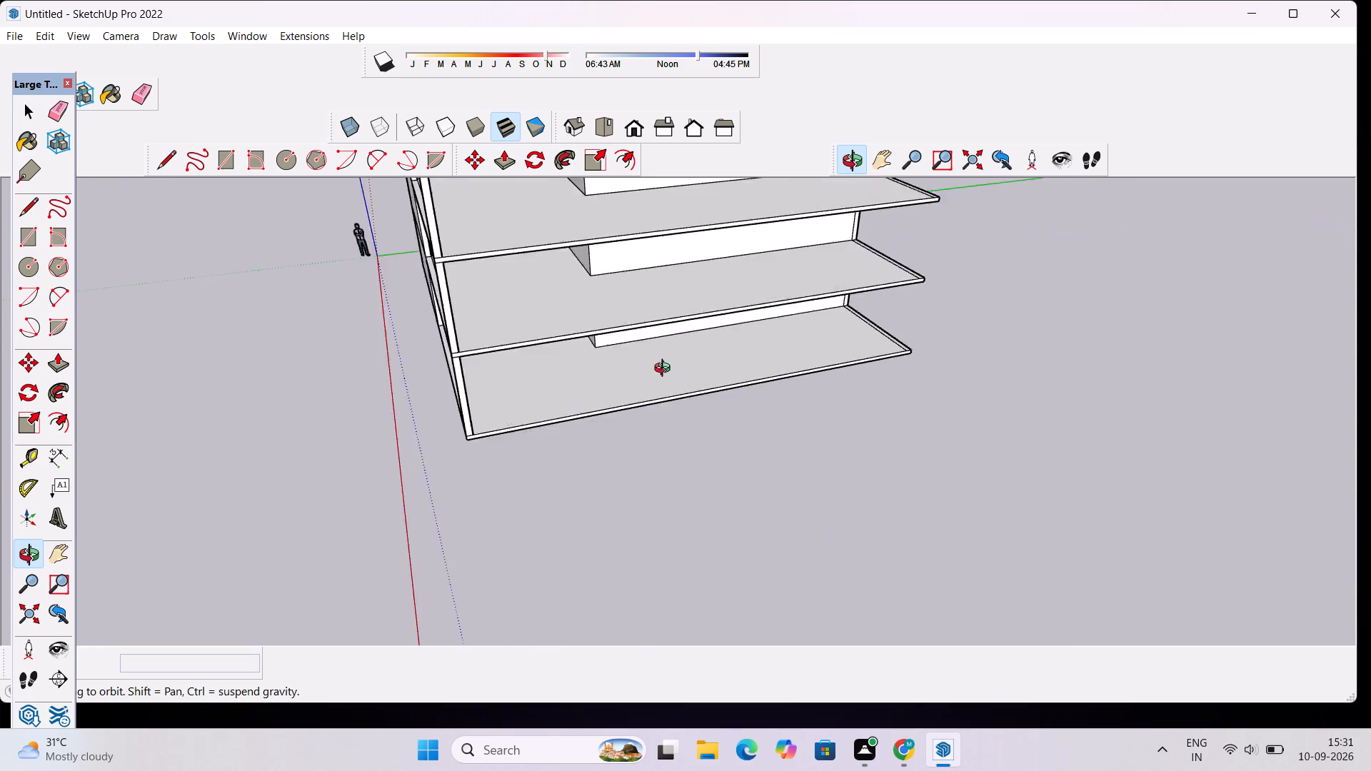
drag(666, 370, 783, 361)
scroll(793, 338, down, 5)
scroll(701, 321, up, 6)
drag(551, 342, 706, 298)
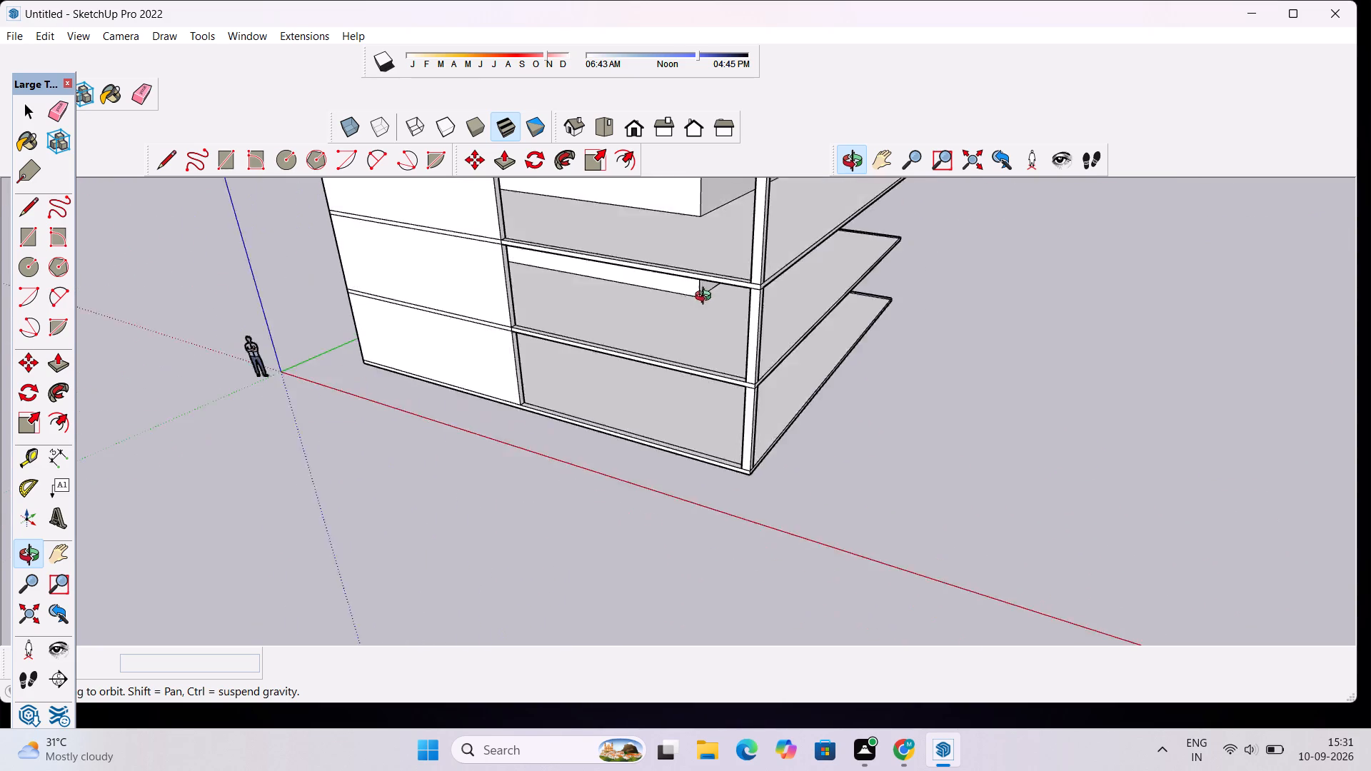
drag(706, 298, 735, 252)
scroll(794, 281, up, 6)
drag(1022, 256, 938, 296)
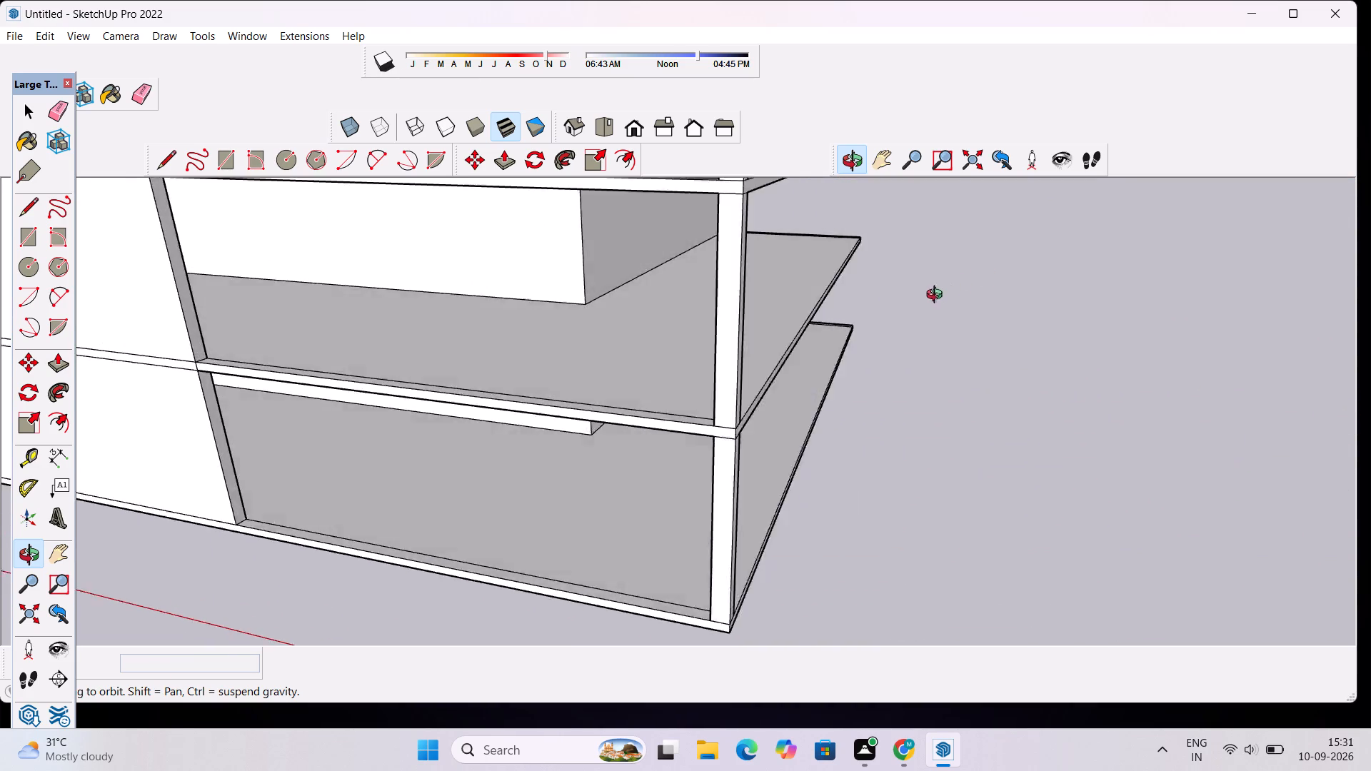
drag(938, 296, 653, 400)
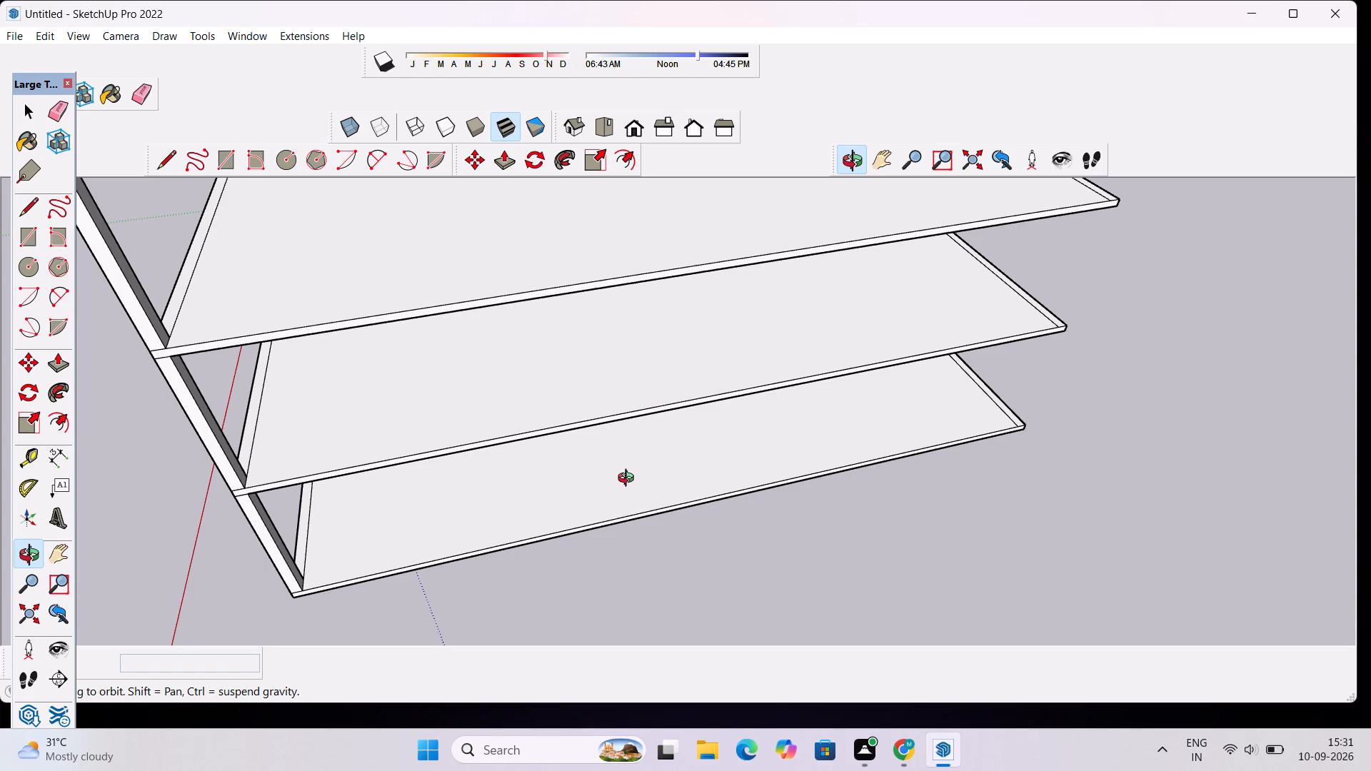
scroll(629, 480, down, 6)
drag(500, 462, 784, 333)
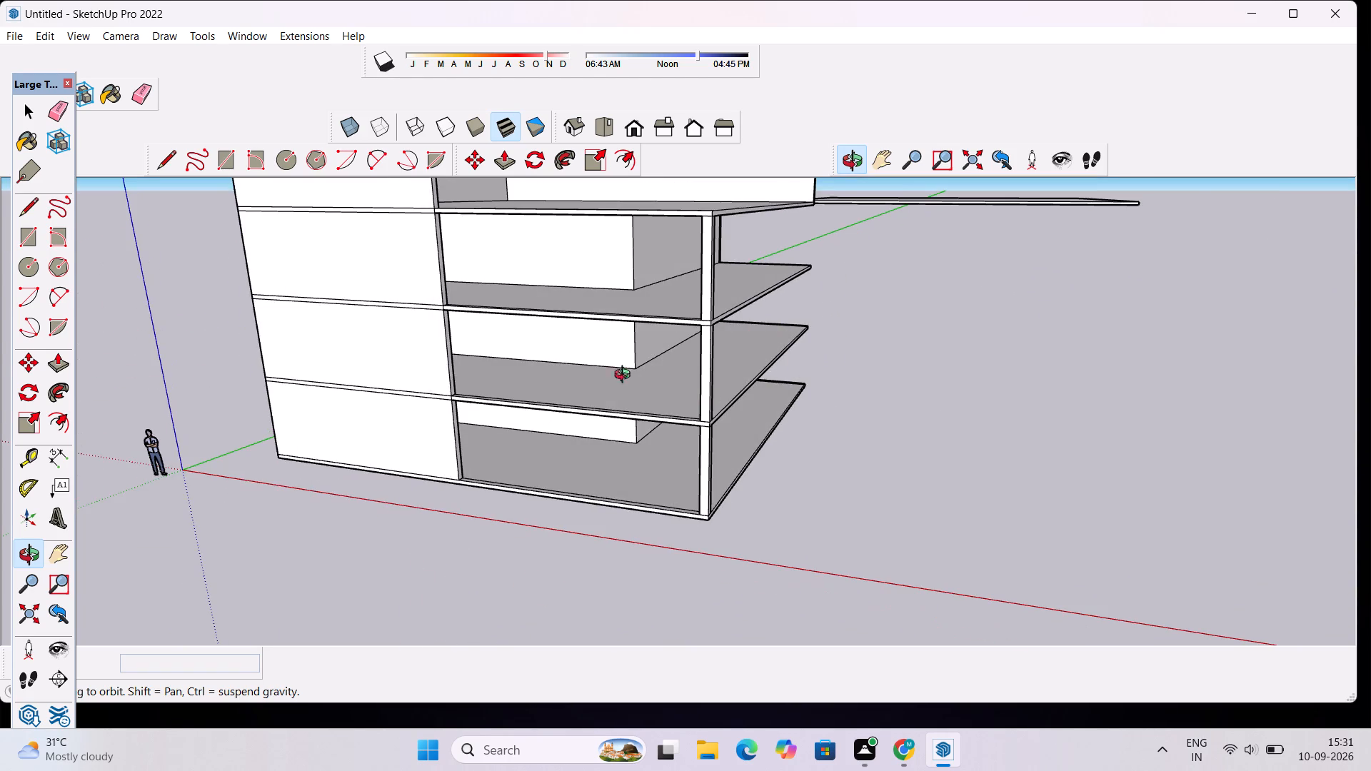
scroll(533, 300, up, 5)
drag(527, 318, 329, 338)
drag(245, 318, 230, 329)
drag(887, 281, 584, 250)
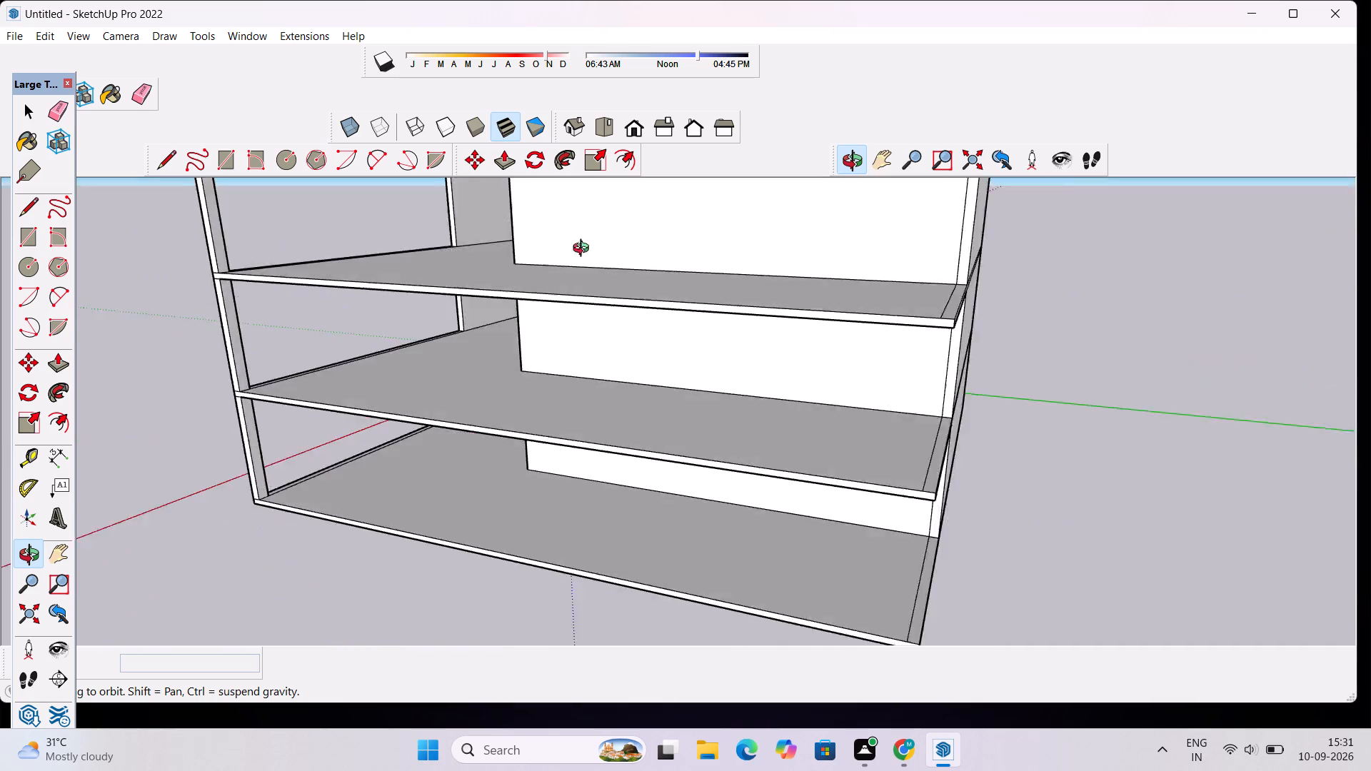
drag(584, 250, 522, 305)
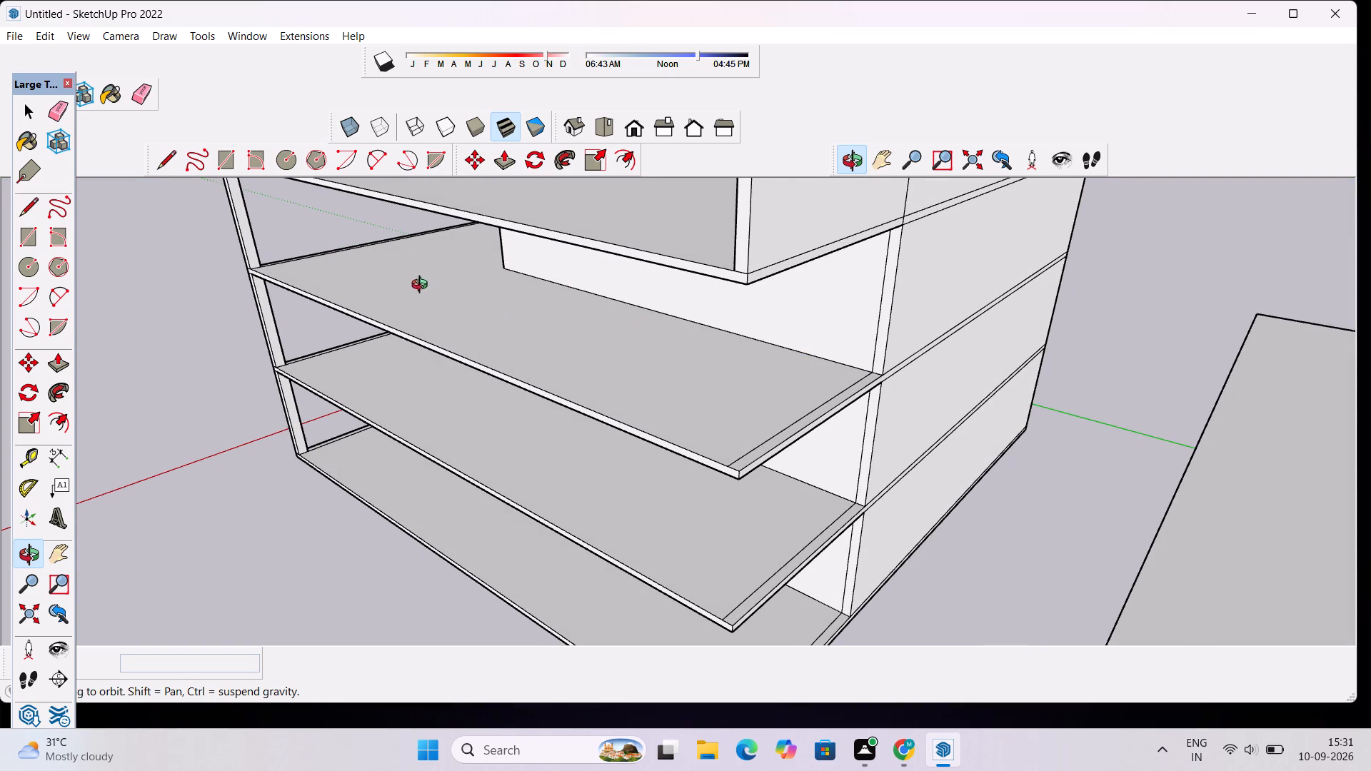
drag(386, 278, 623, 313)
scroll(390, 310, down, 6)
drag(336, 340, 585, 351)
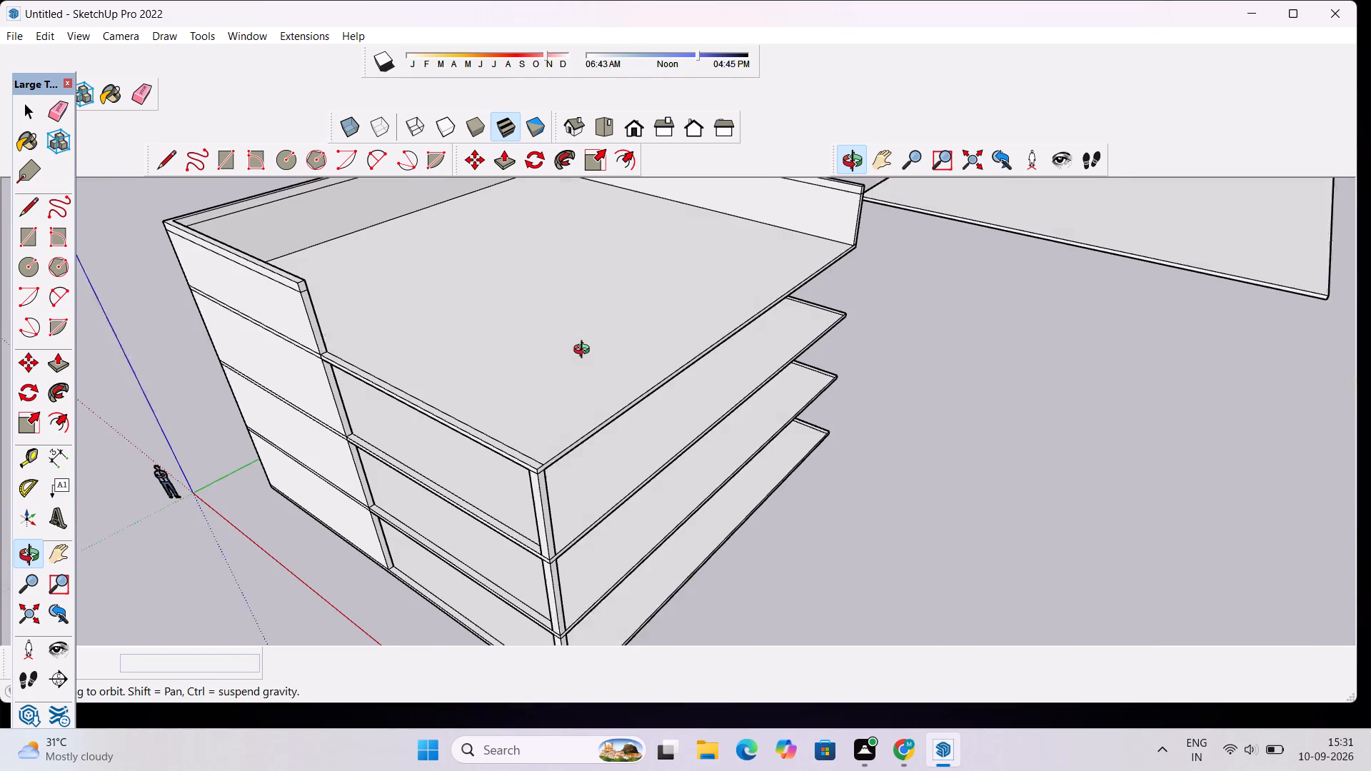
Examine the open side of the building, comparing the stacked corner columns, slab edges and recessed walls on each storey.
drag(585, 351, 597, 351)
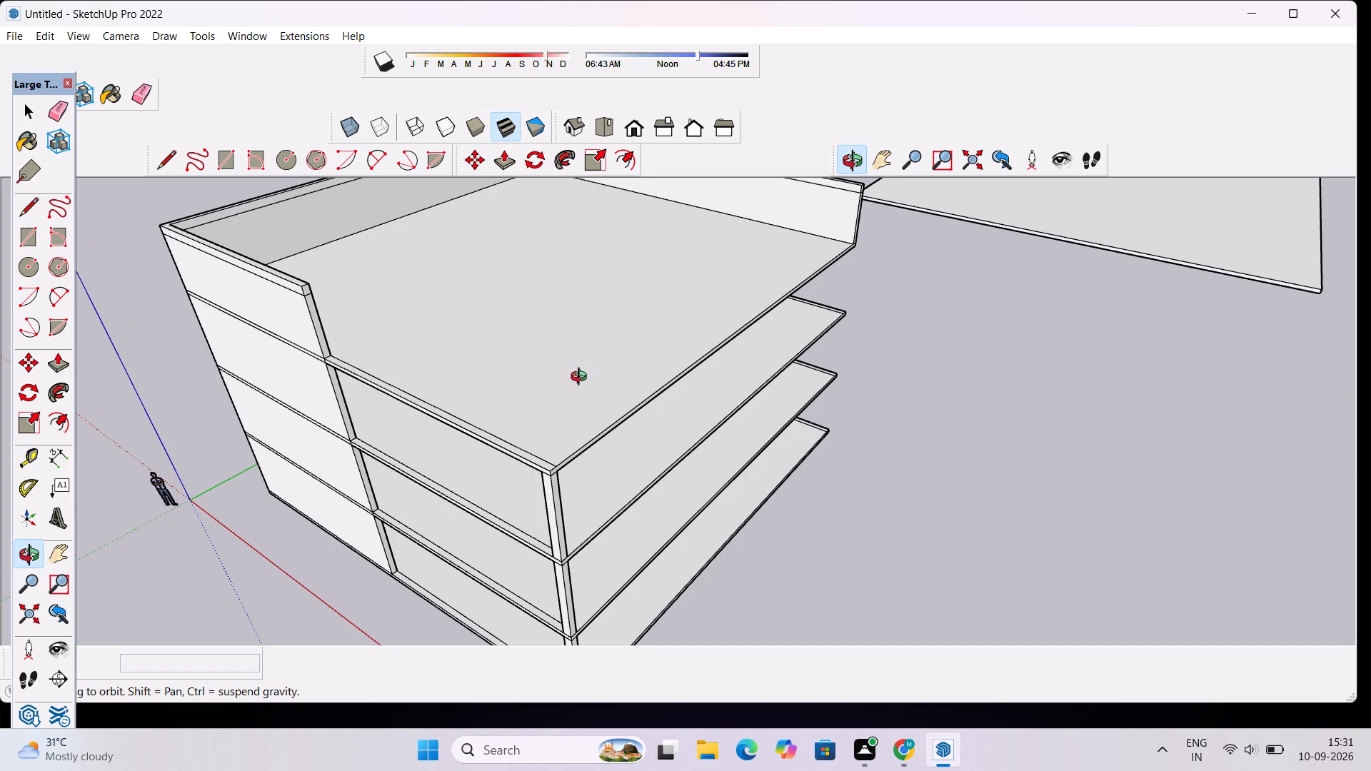
scroll(576, 385, down, 5)
scroll(412, 376, up, 2)
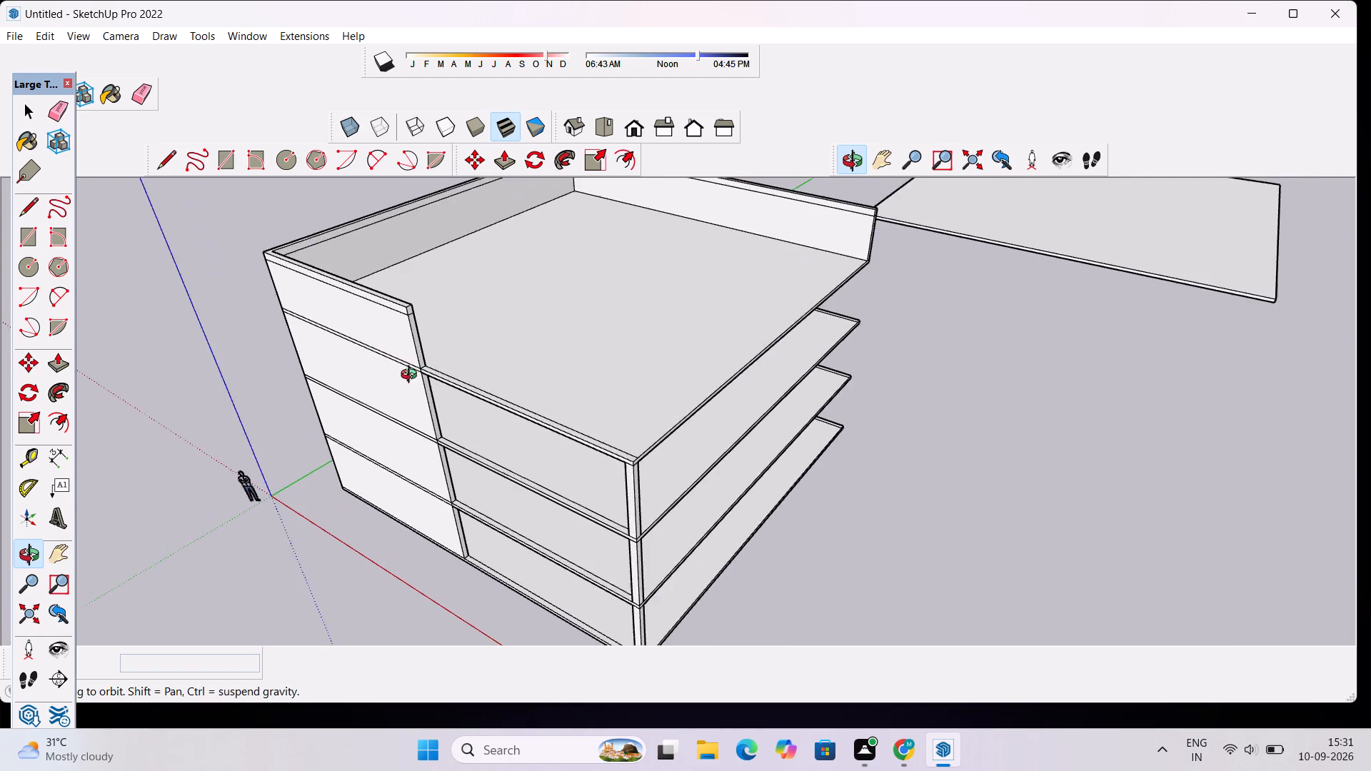
scroll(412, 376, up, 1)
drag(392, 443, 552, 332)
drag(906, 430, 641, 425)
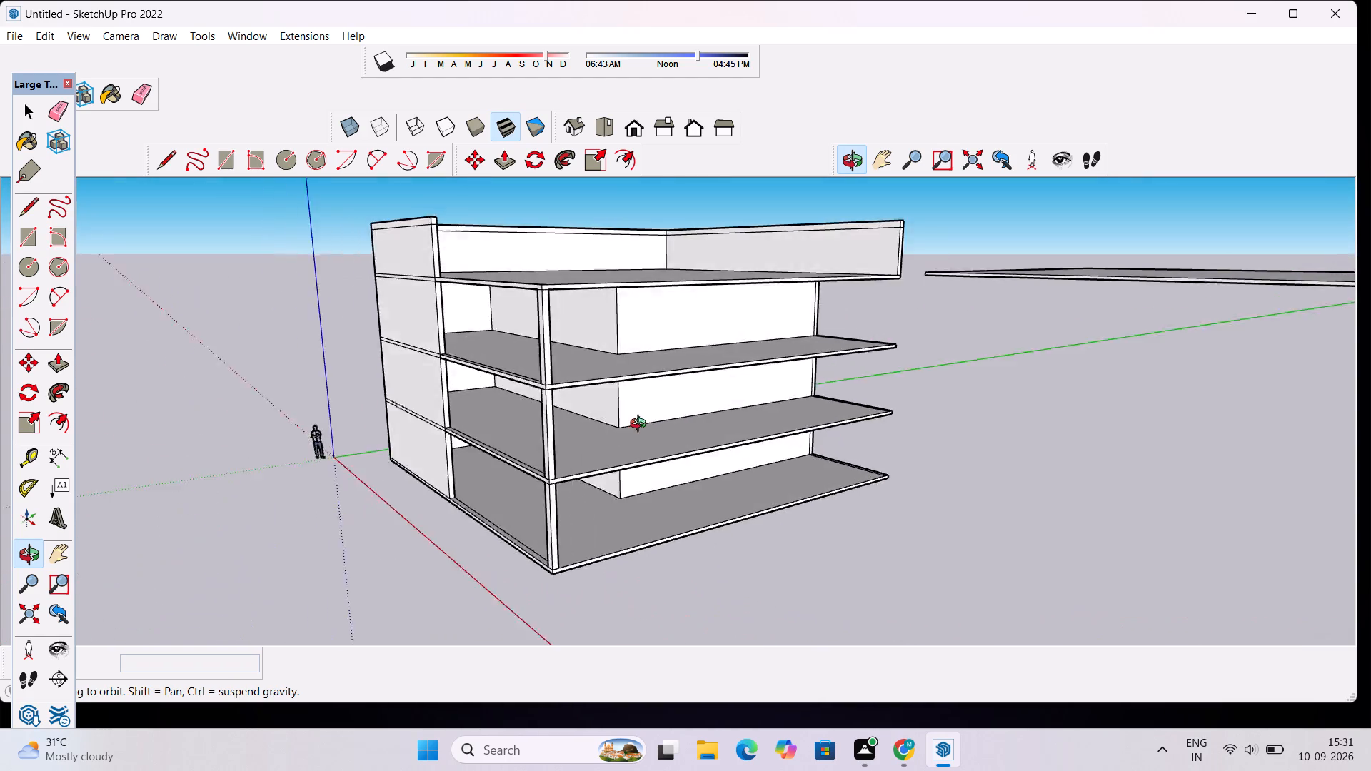
drag(641, 425, 523, 418)
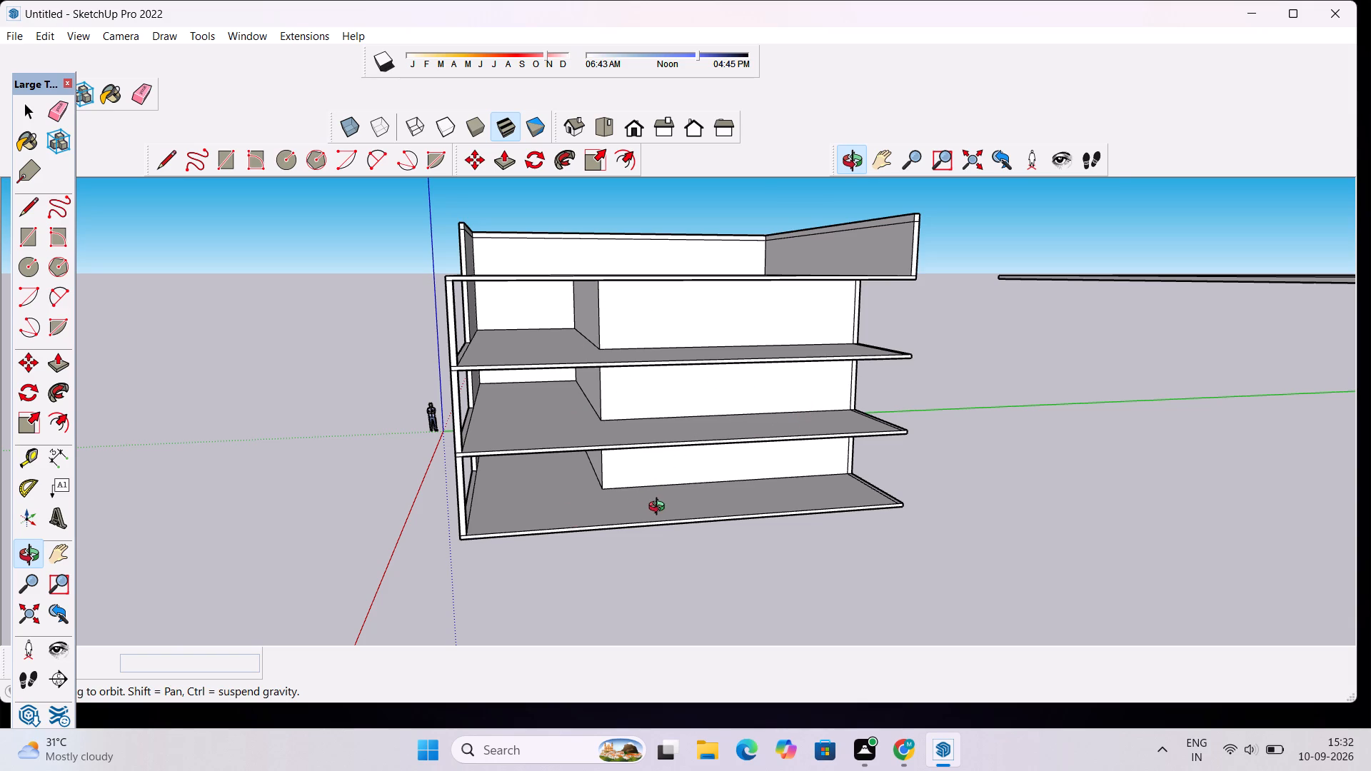
scroll(588, 509, up, 5)
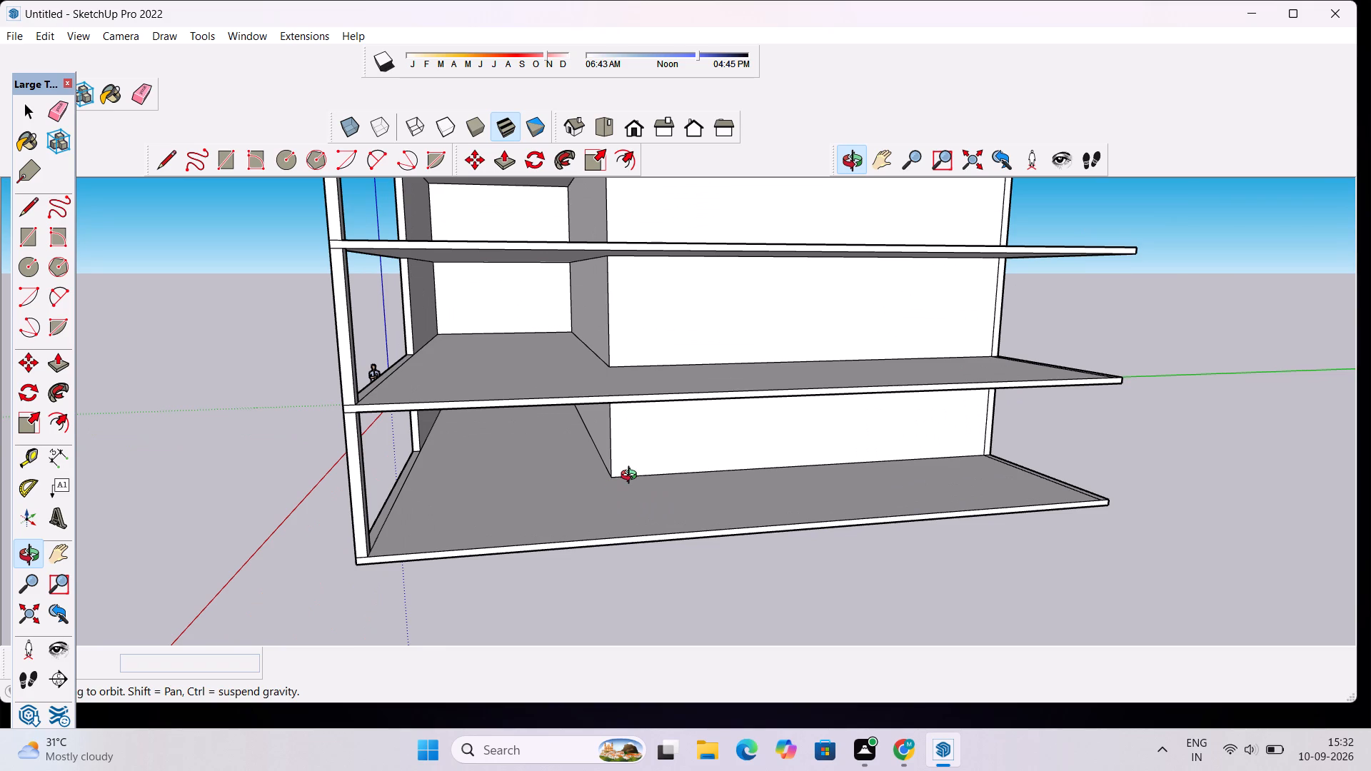
scroll(614, 449, down, 4)
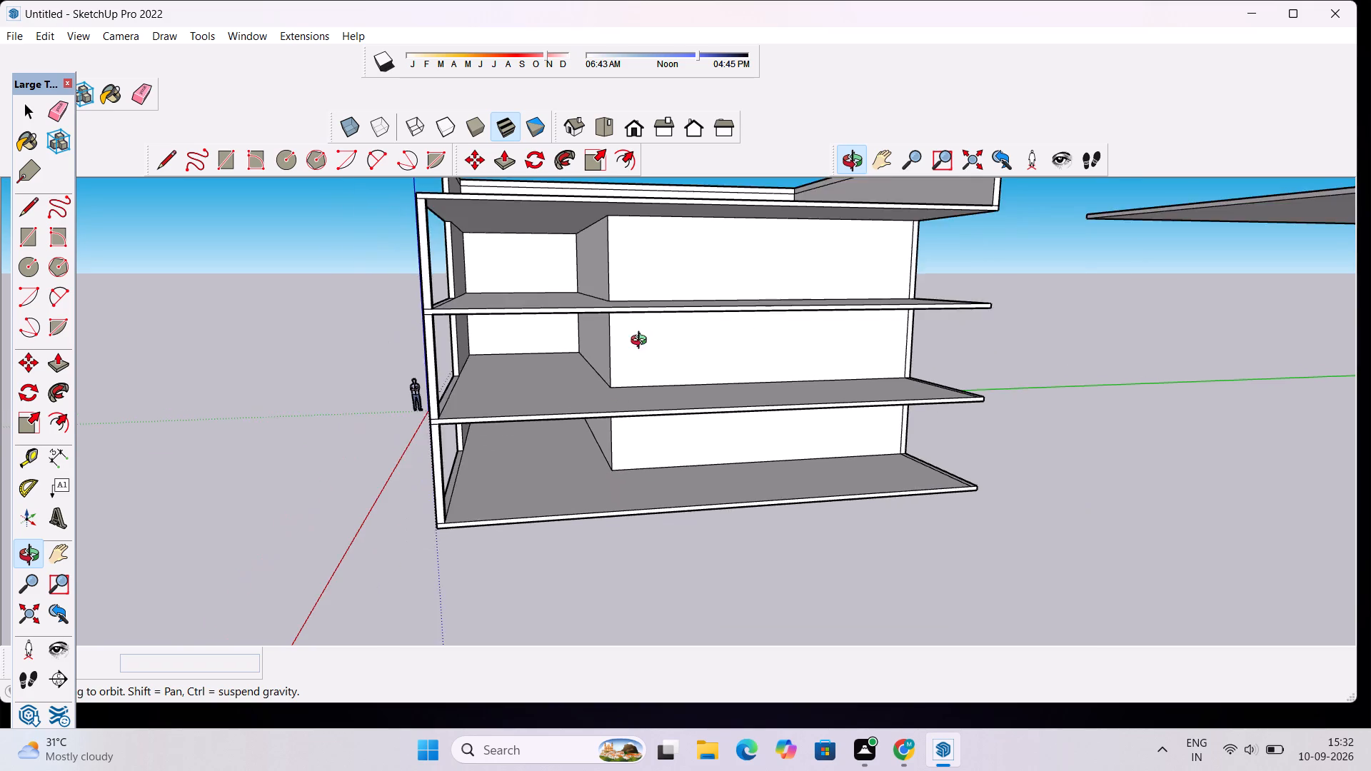
drag(642, 341, 613, 450)
scroll(485, 600, up, 3)
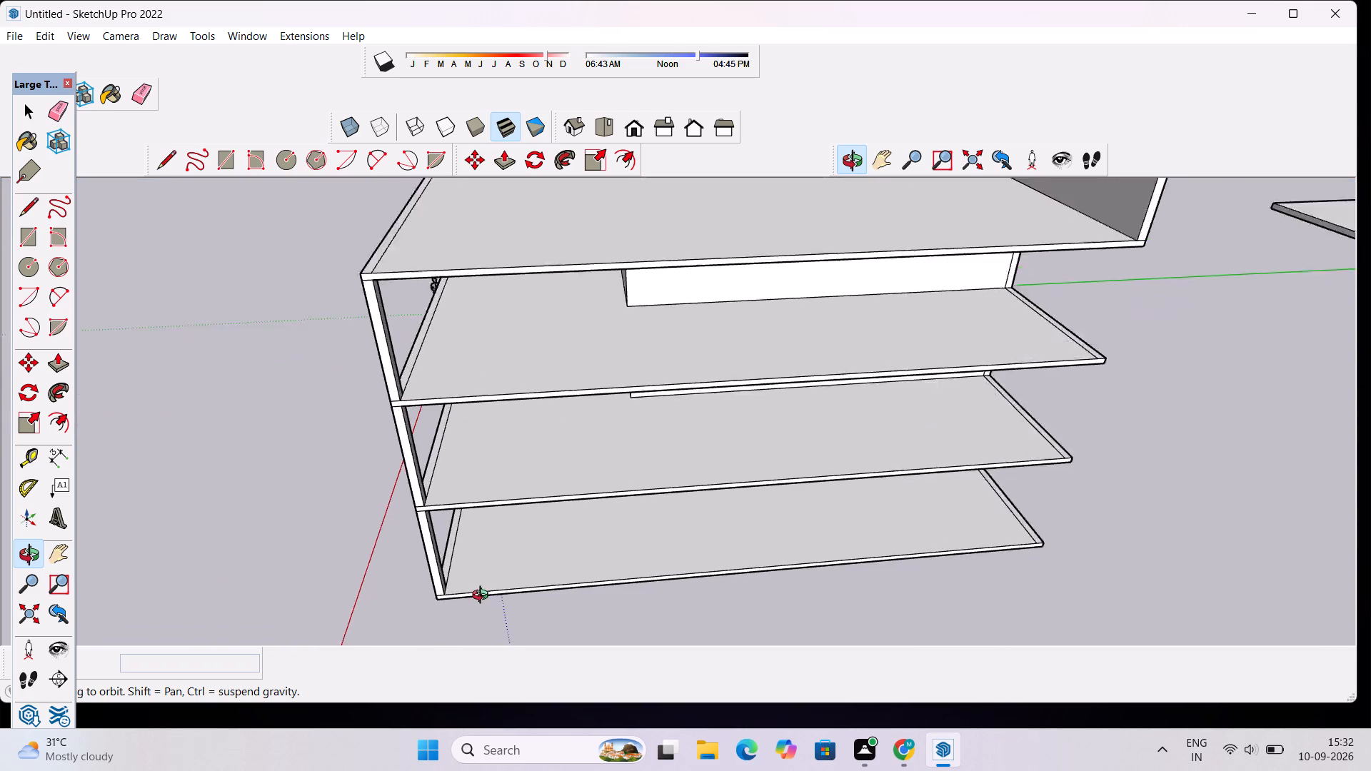
scroll(483, 597, up, 9)
scroll(606, 570, up, 1)
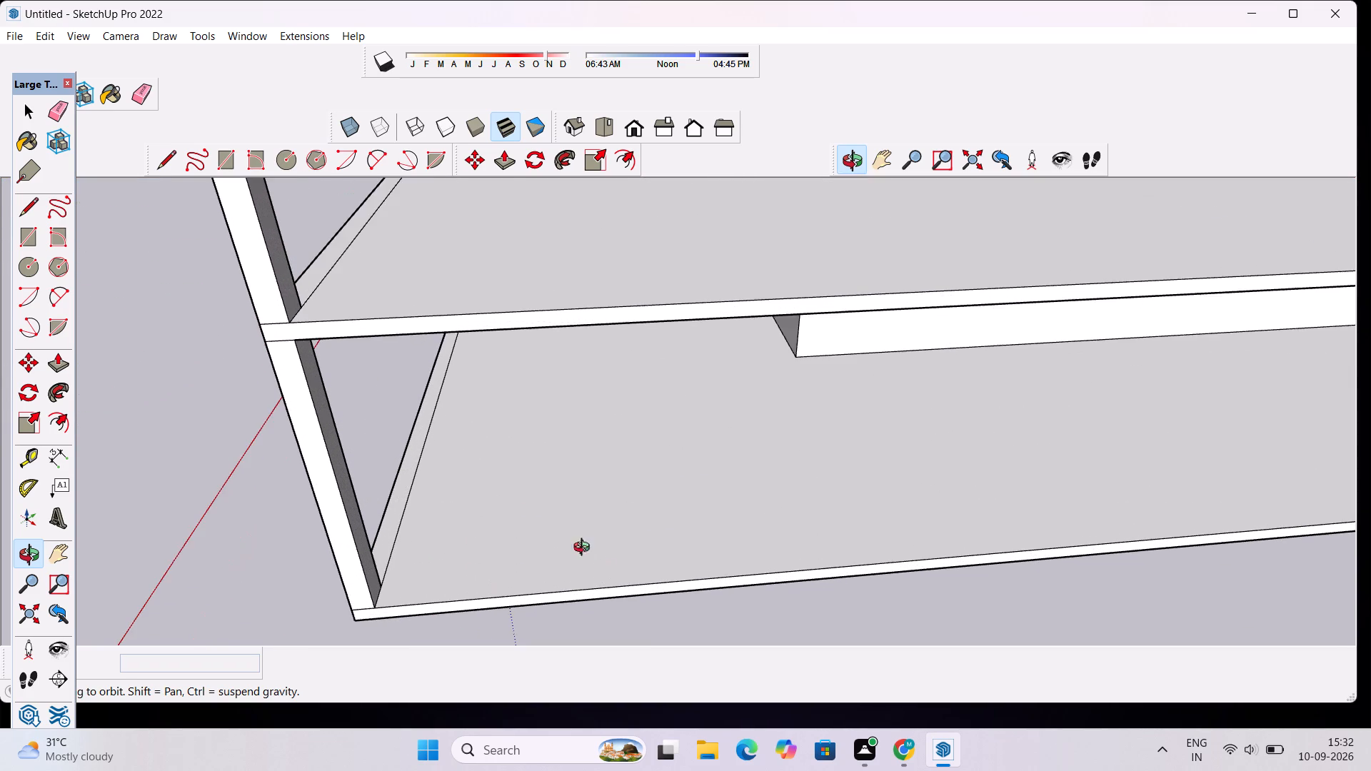
scroll(501, 464, down, 5)
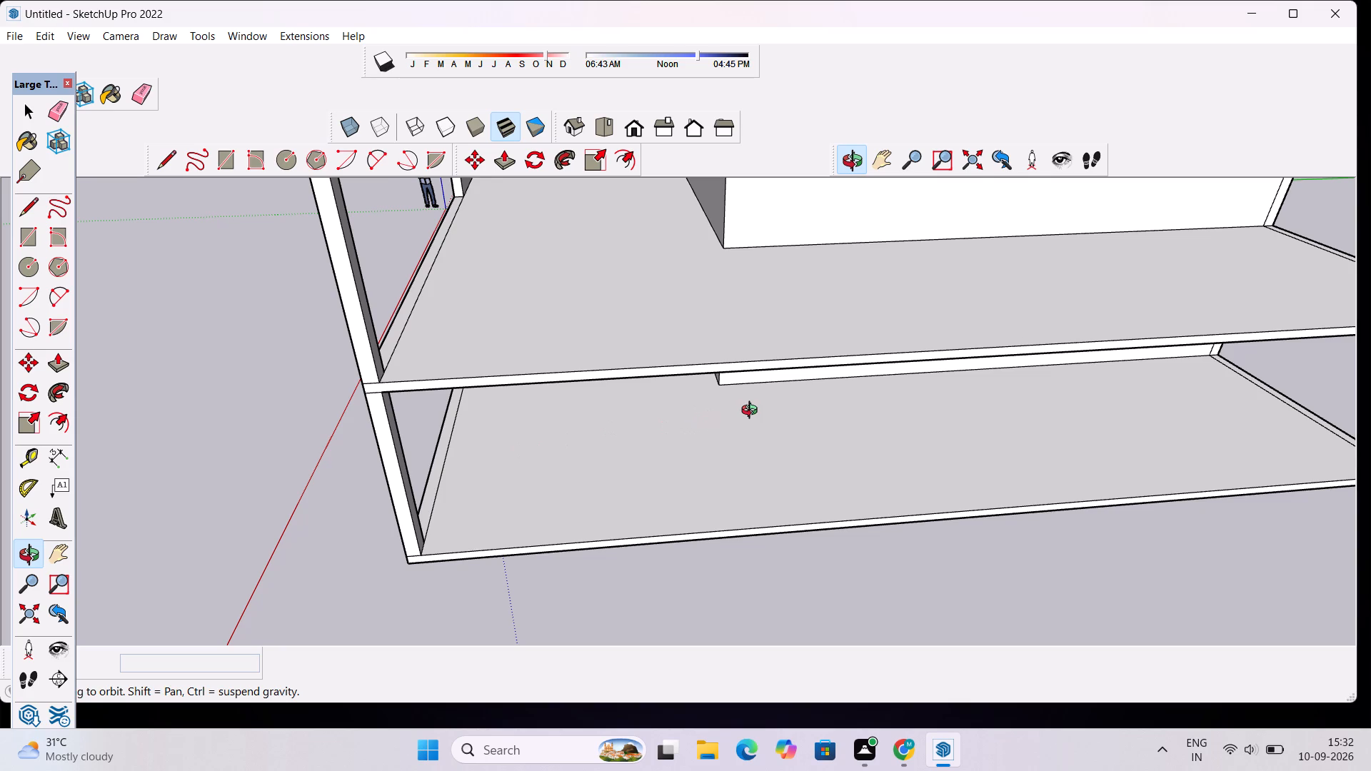
scroll(753, 412, down, 1)
scroll(832, 415, down, 2)
drag(1001, 475, 992, 475)
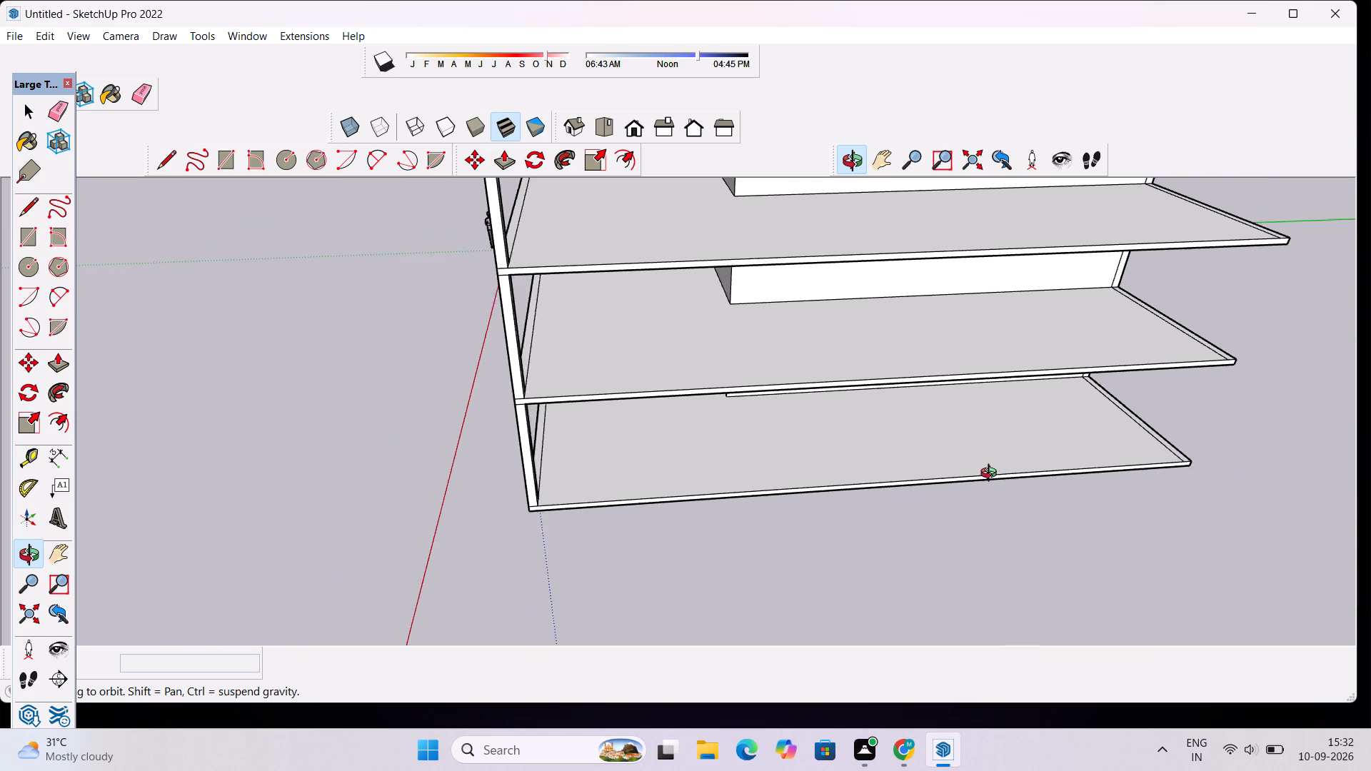
drag(992, 475, 885, 469)
scroll(558, 483, up, 3)
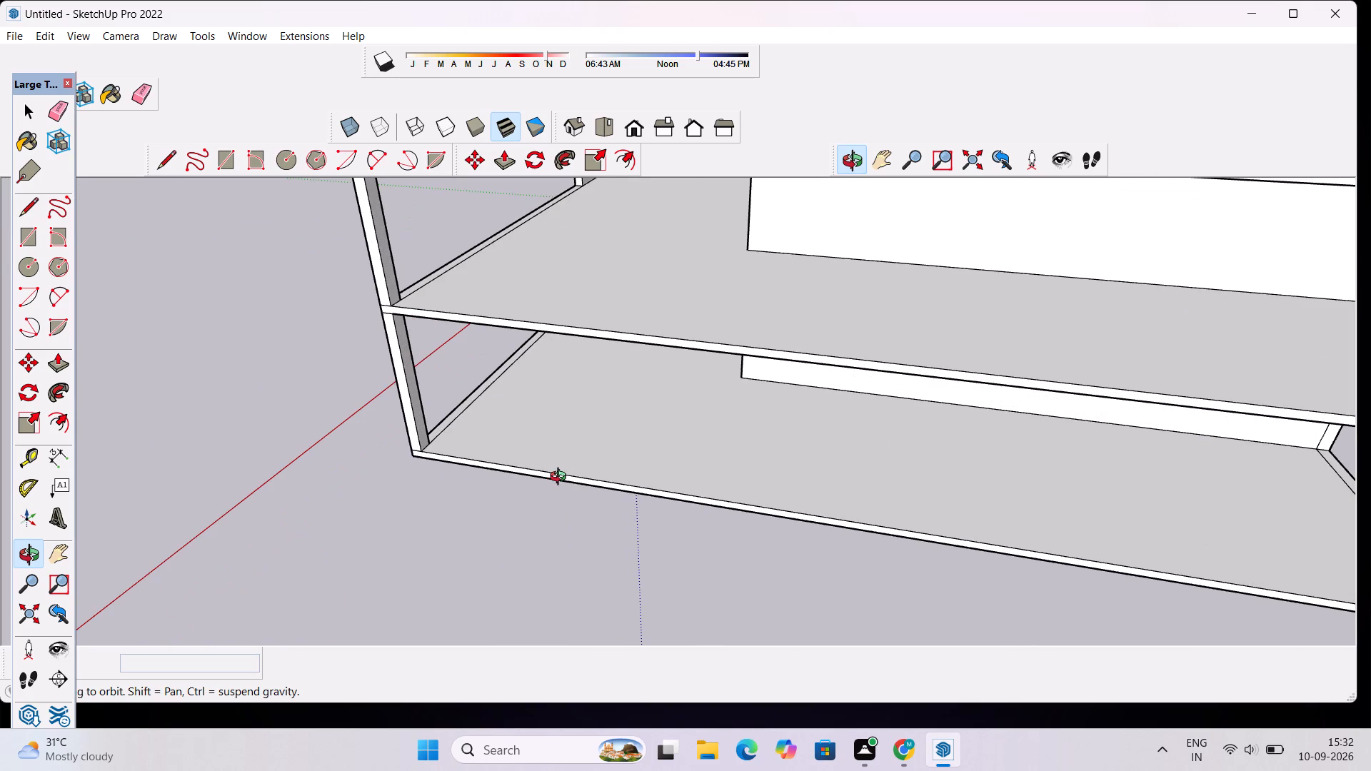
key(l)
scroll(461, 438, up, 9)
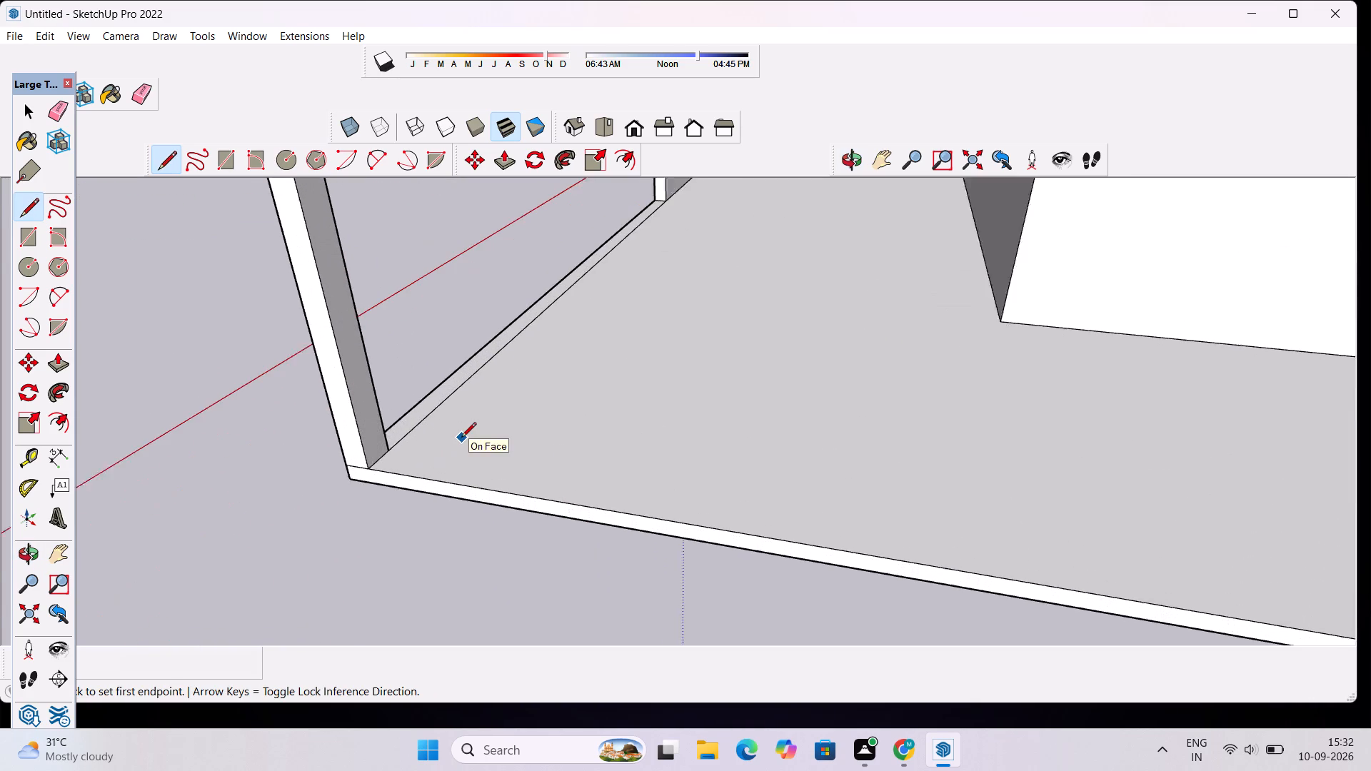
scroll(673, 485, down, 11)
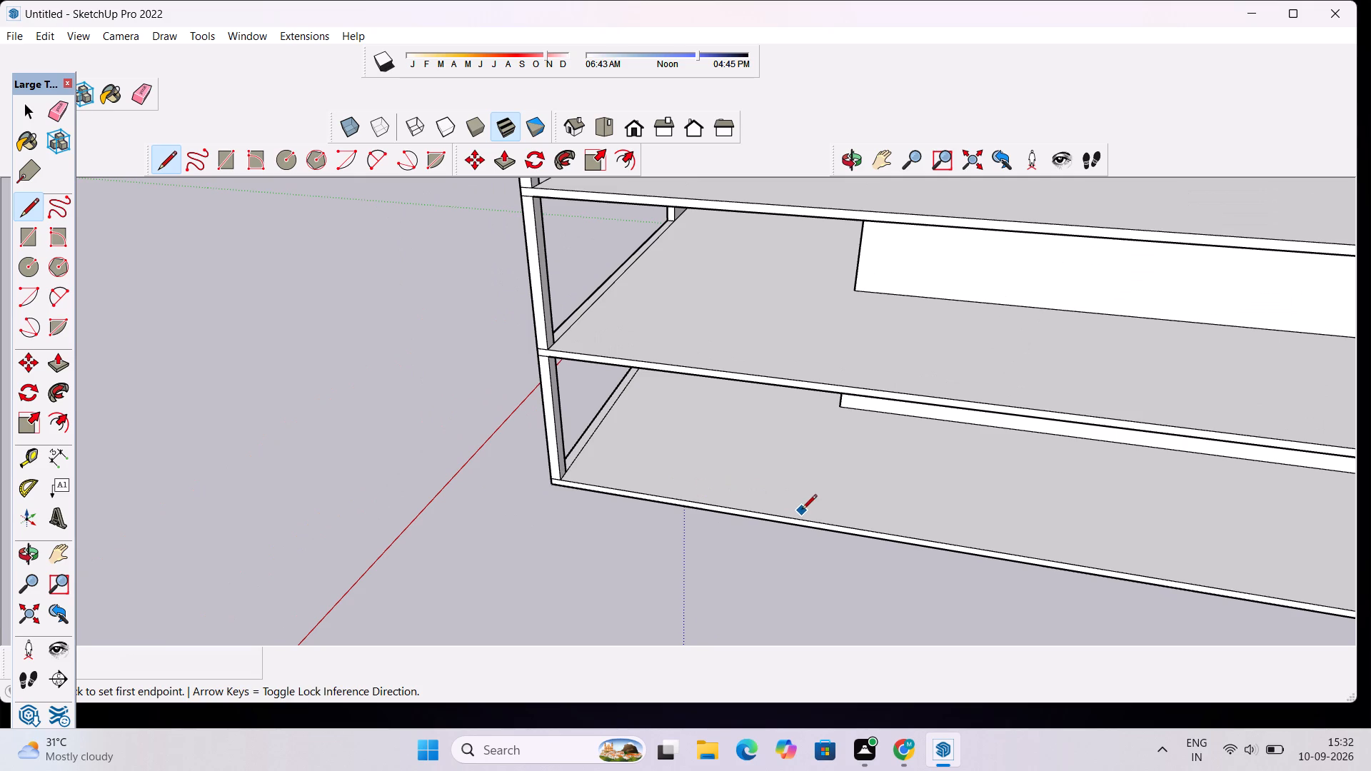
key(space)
Place a Tape Measure guide on the bottom slab through the recessed wall's corner, parallel to and about 18' 10" from the side inner perimeter line.
key(t)
scroll(561, 478, up, 8)
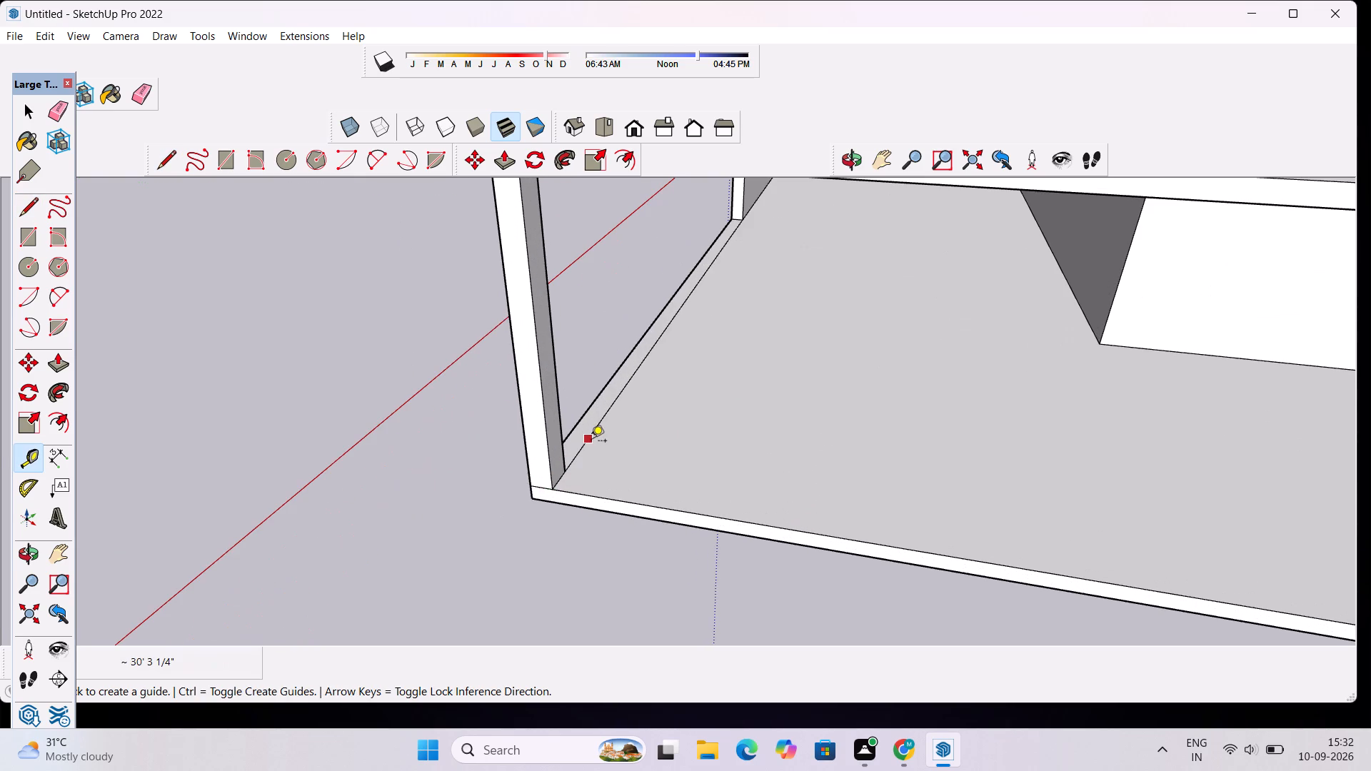
click(591, 442)
scroll(733, 463, down, 8)
scroll(898, 441, down, 9)
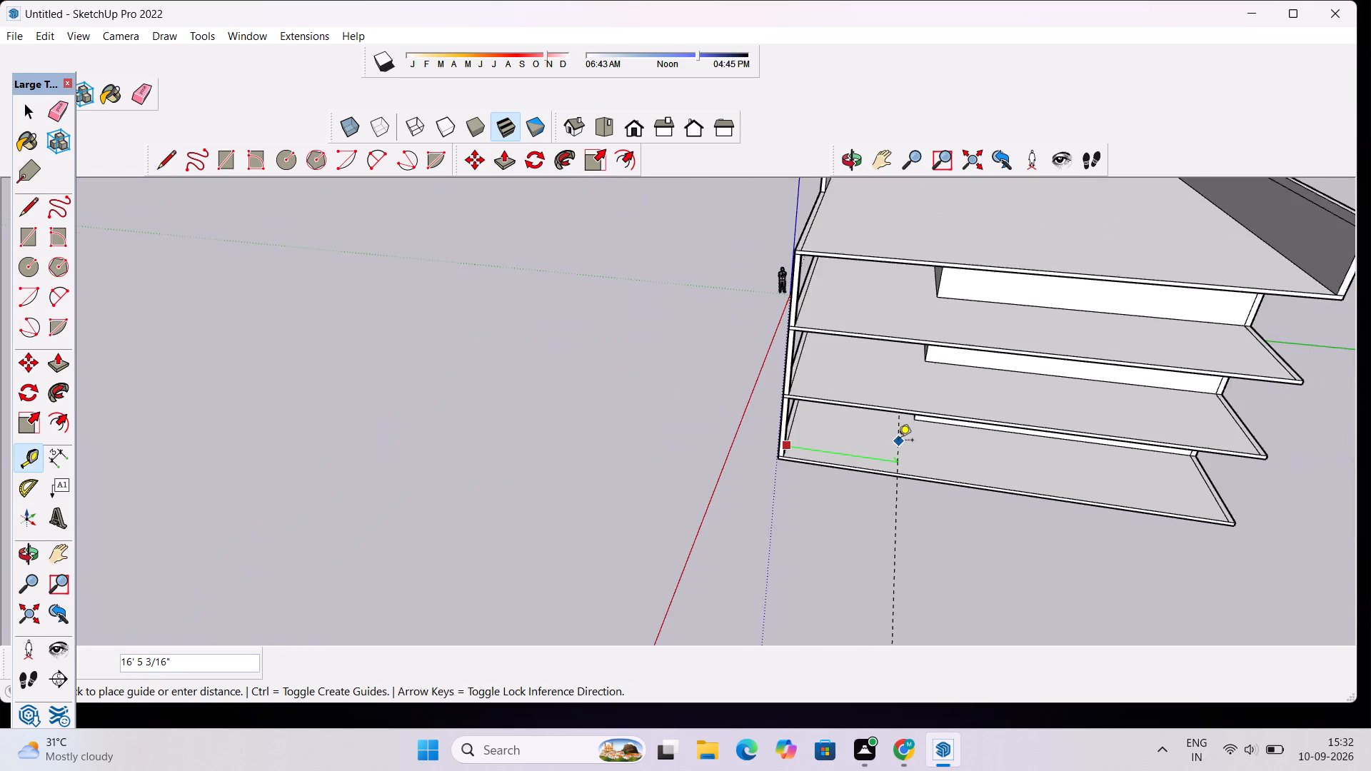
scroll(931, 430, up, 5)
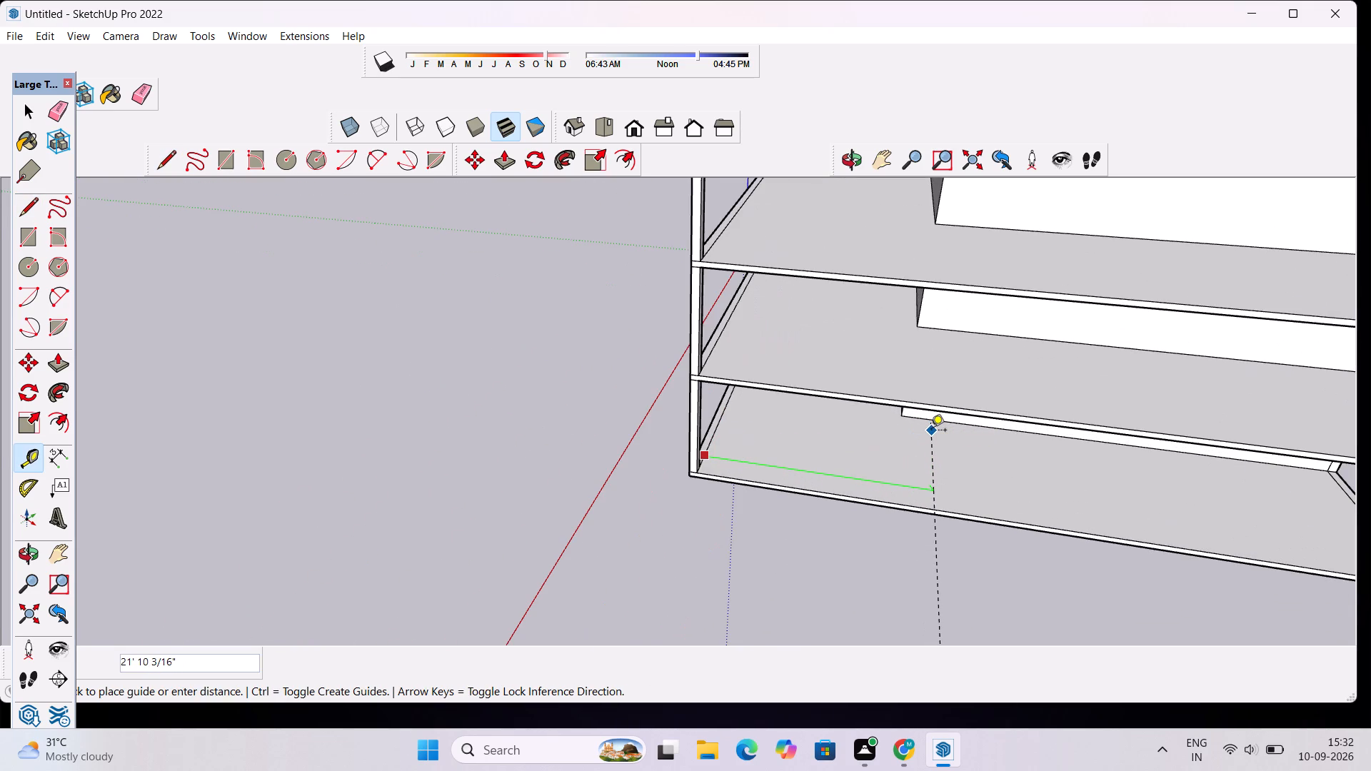
scroll(916, 446, up, 5)
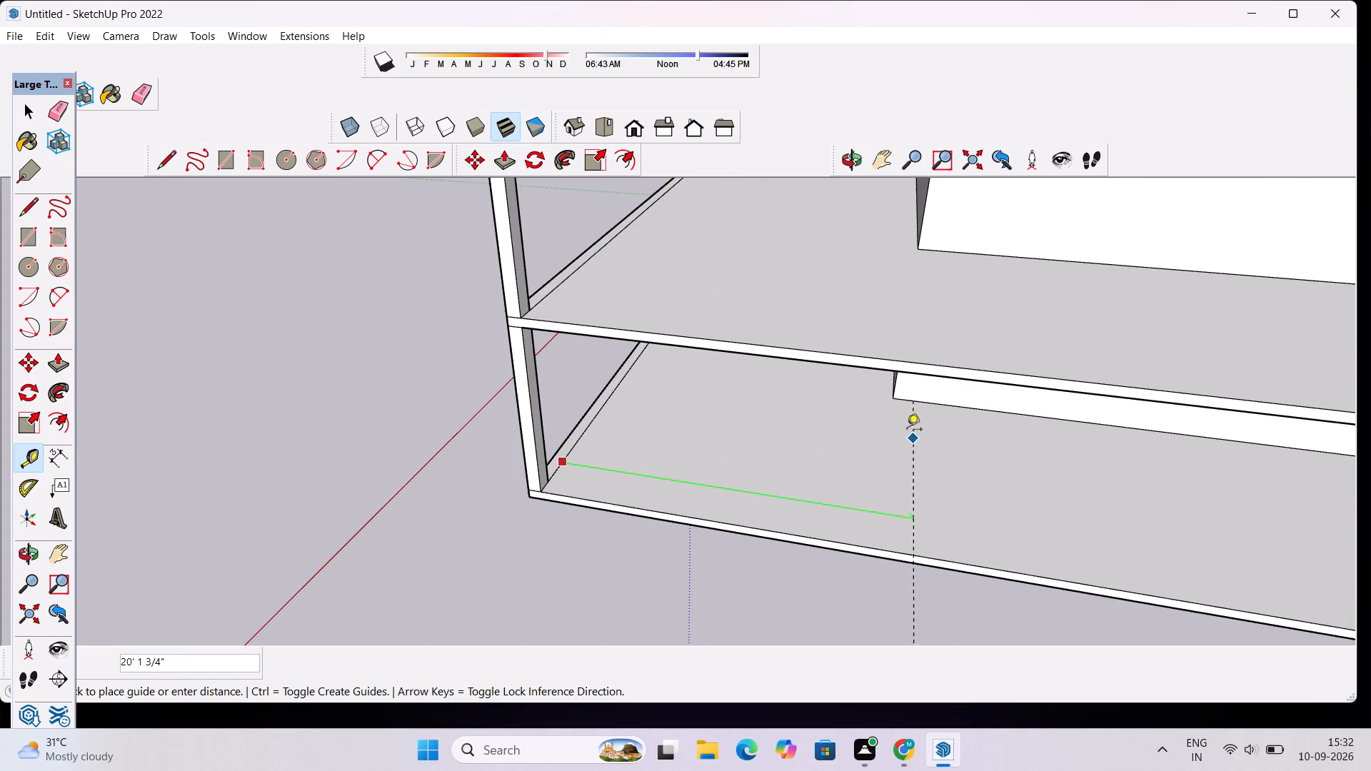
click(894, 398)
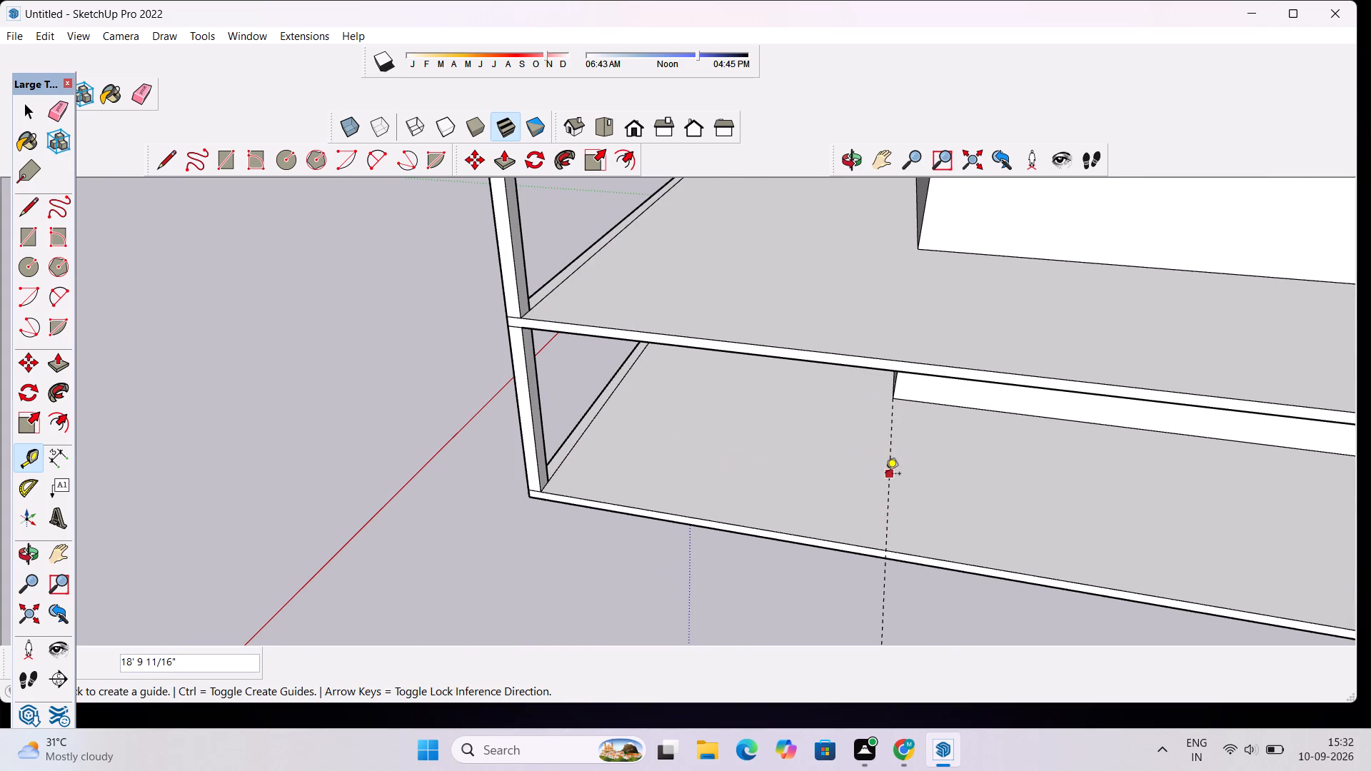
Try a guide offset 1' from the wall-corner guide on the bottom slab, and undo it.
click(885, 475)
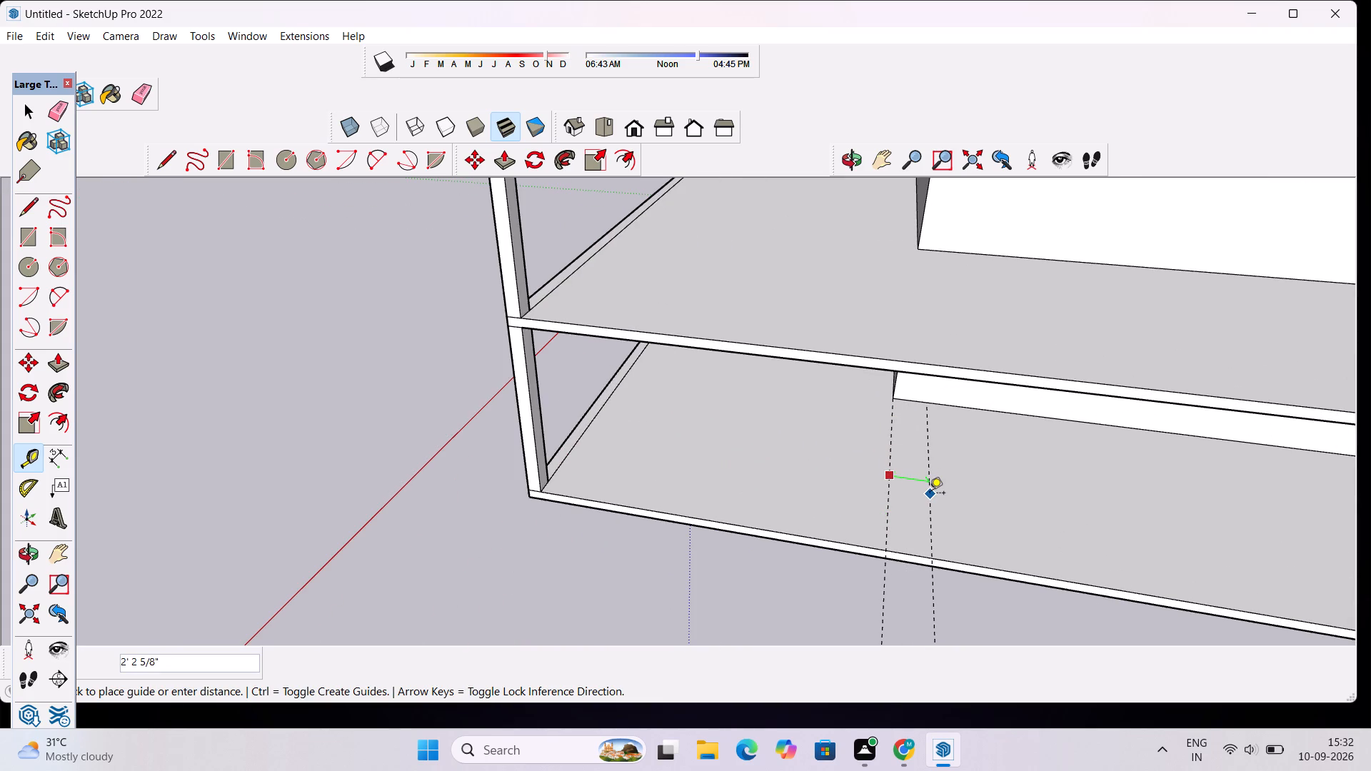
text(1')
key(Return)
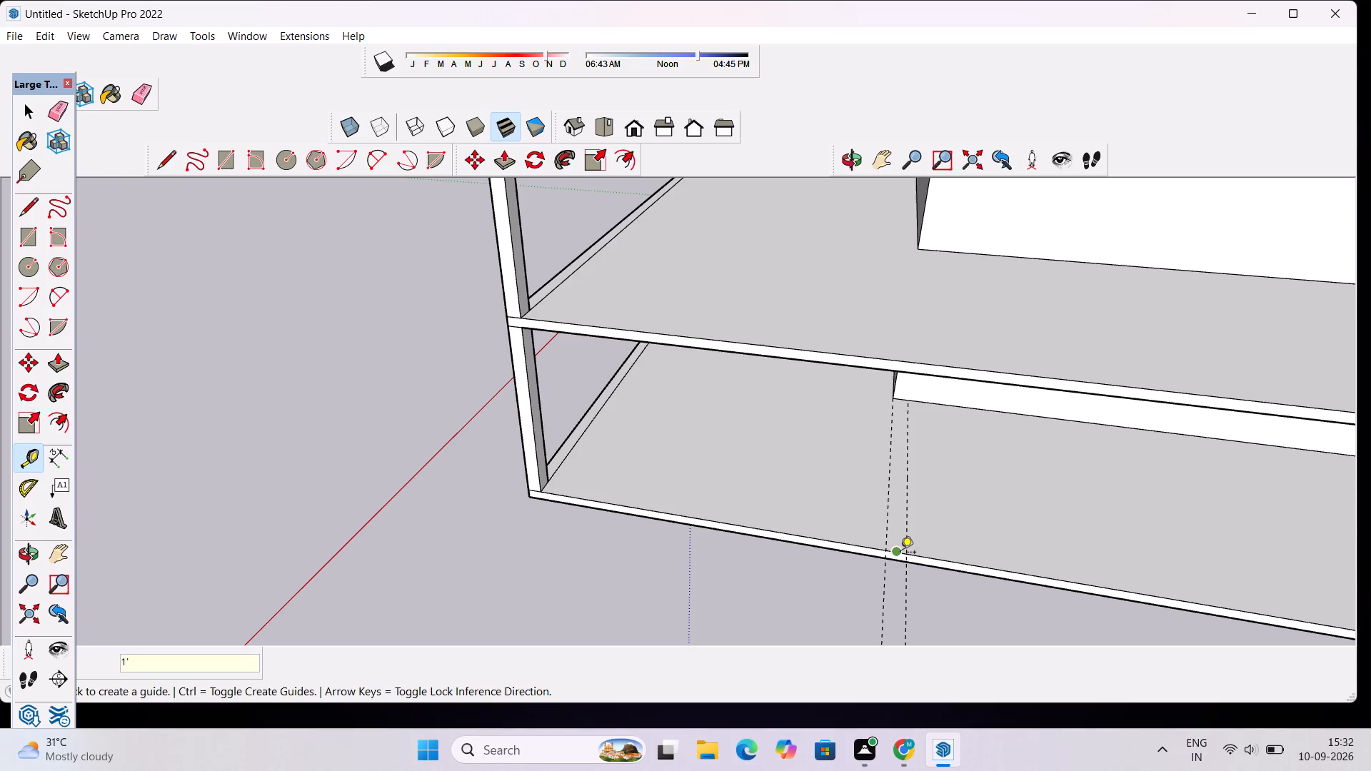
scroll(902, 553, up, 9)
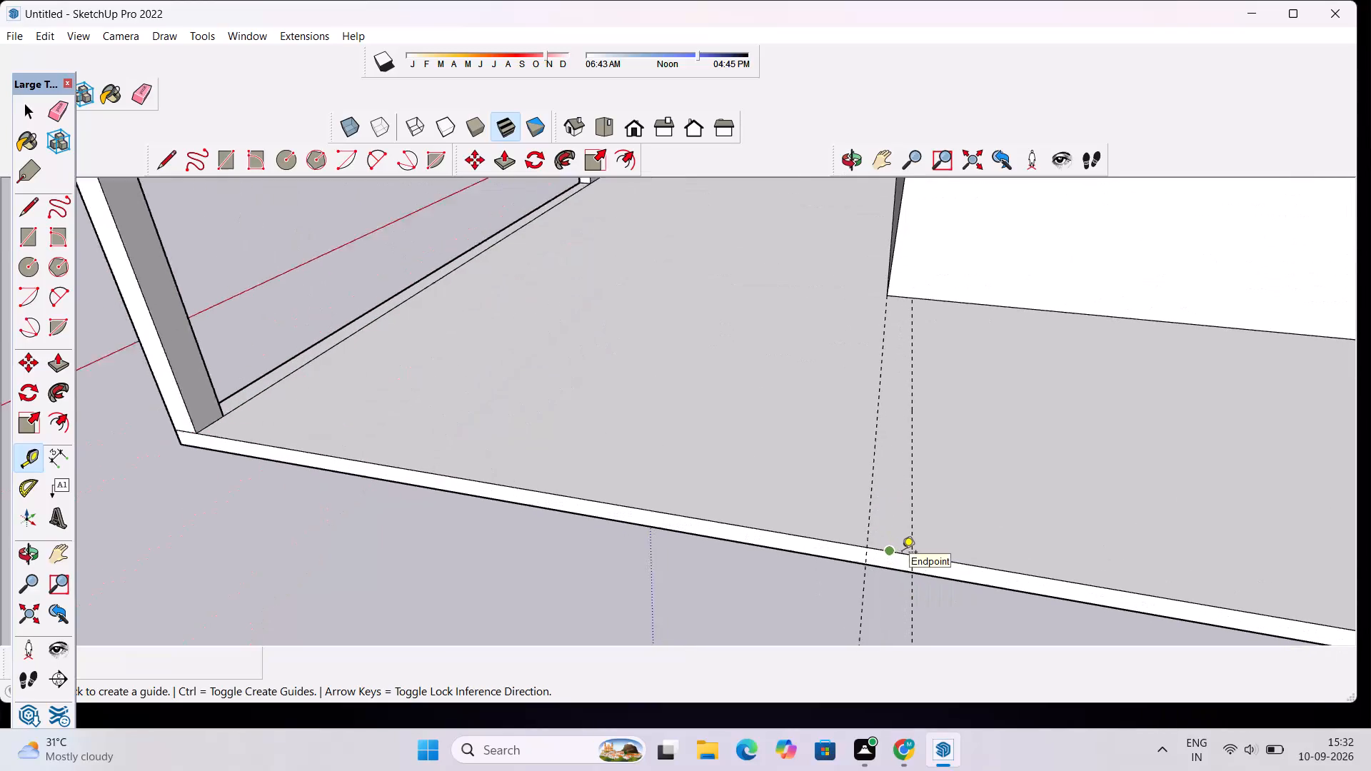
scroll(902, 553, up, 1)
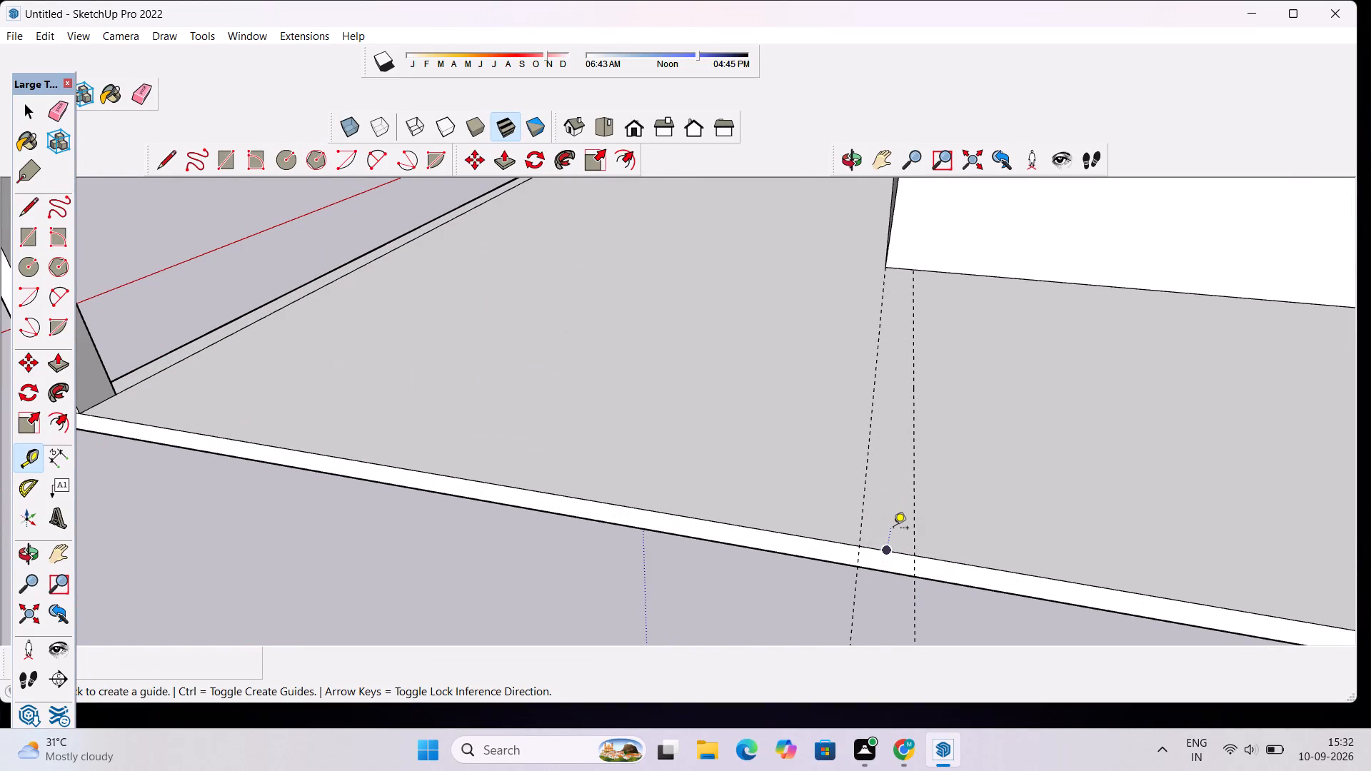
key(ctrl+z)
Place a parallel guide 9" from the wall-corner guide on the bottom slab, on the recessed wall's side.
click(868, 474)
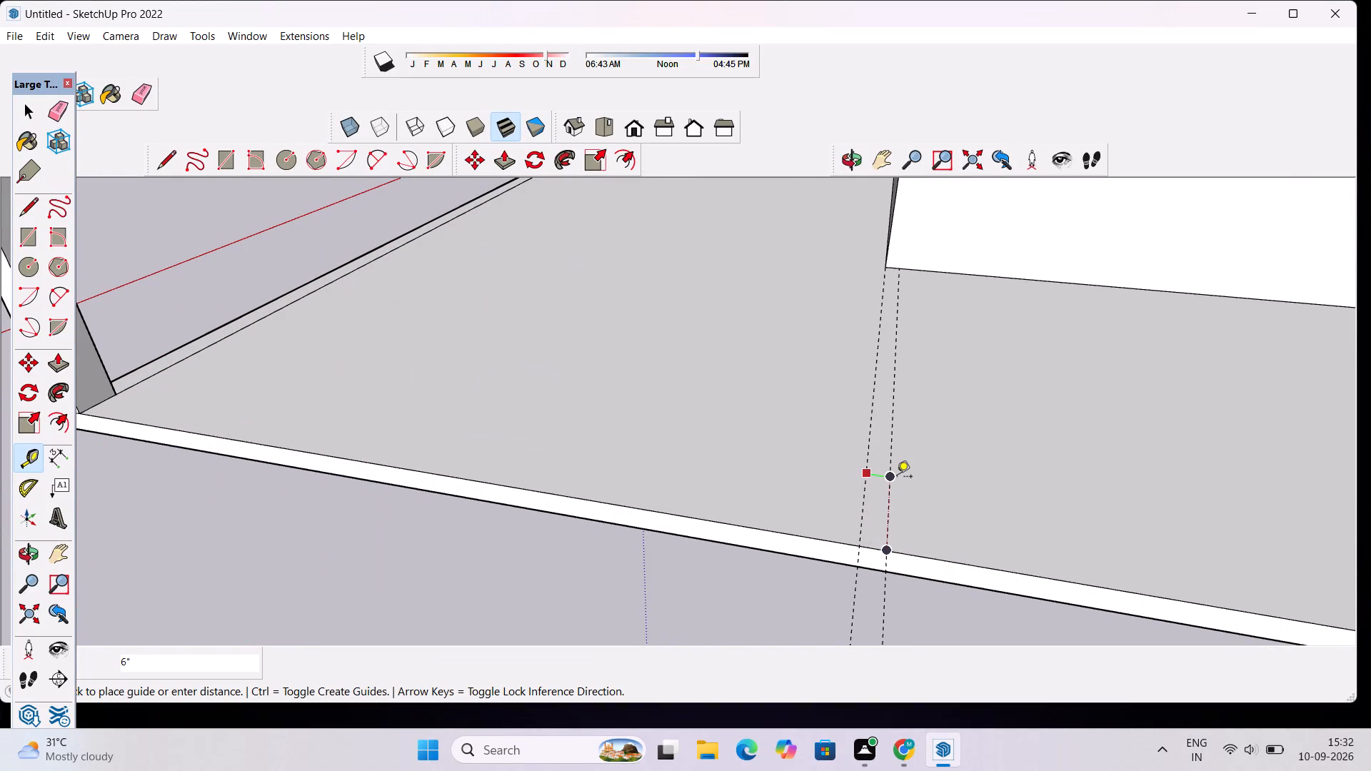
key(9)
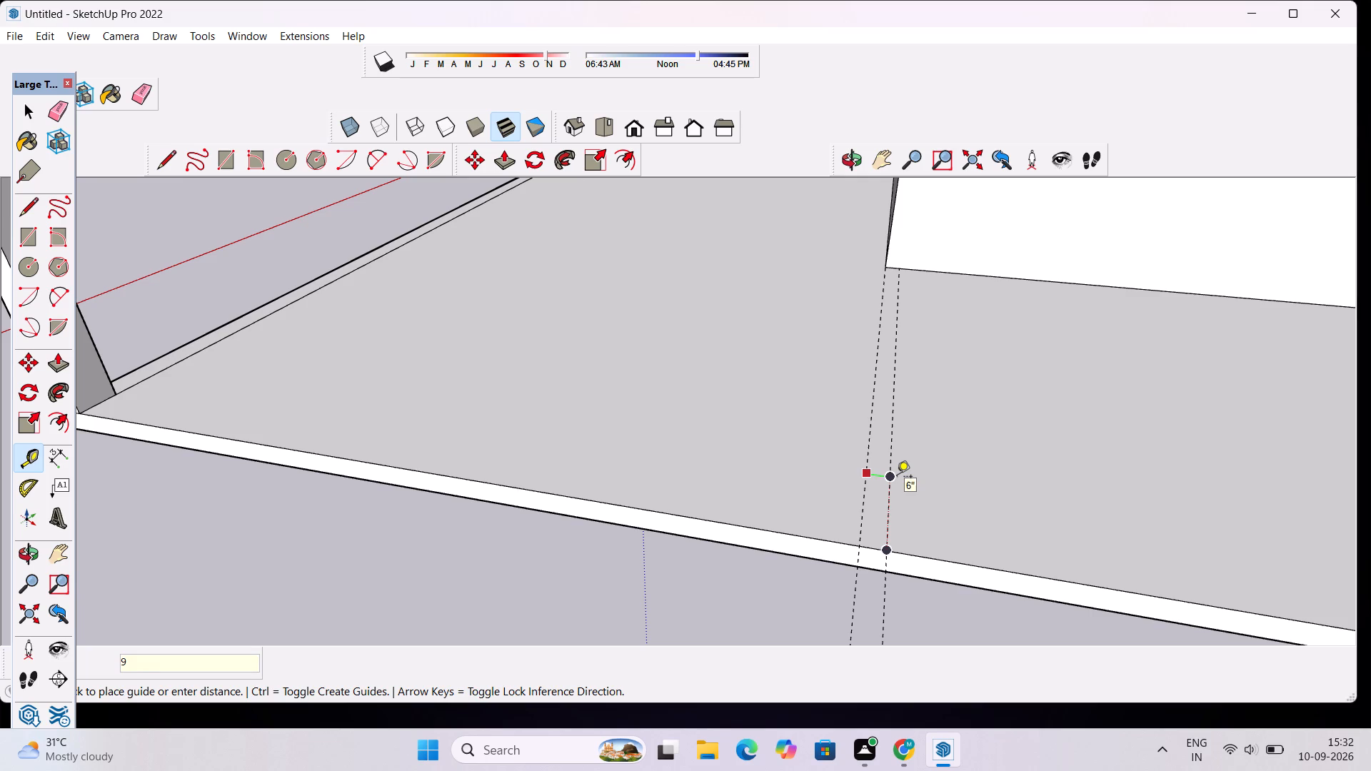
key(shift+quotedbl)
key(Return)
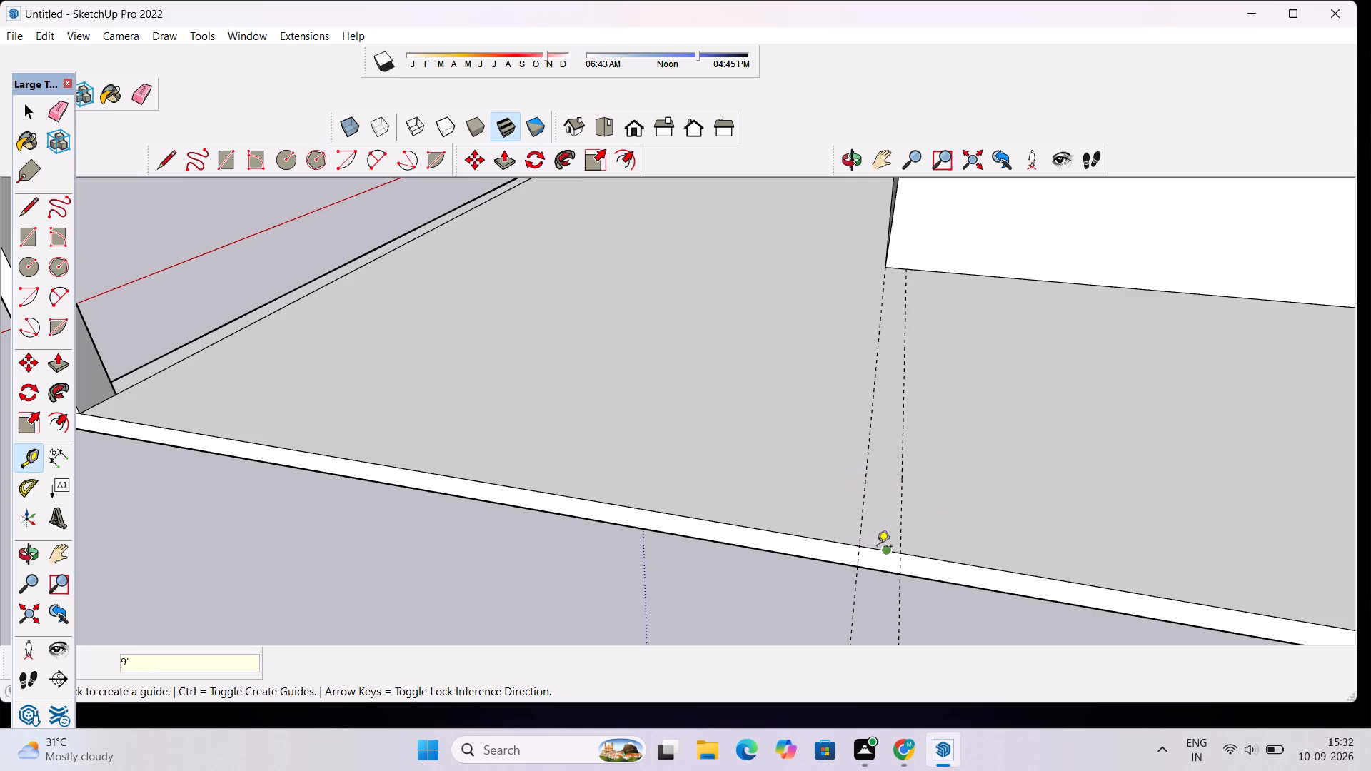
click(885, 550)
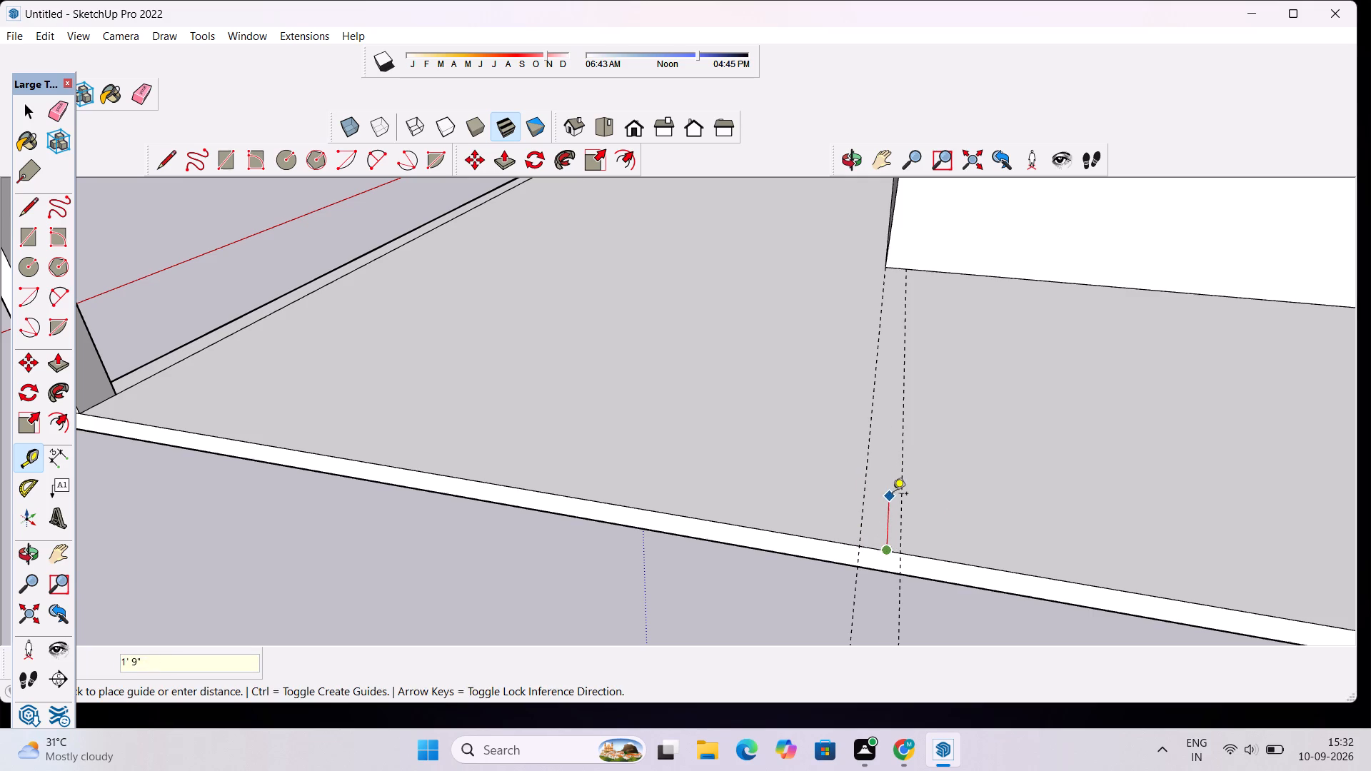
key(space)
Place a guide 1' inward from the bottom slab's open front edge, crossing the two wall-corner guides.
text(t)
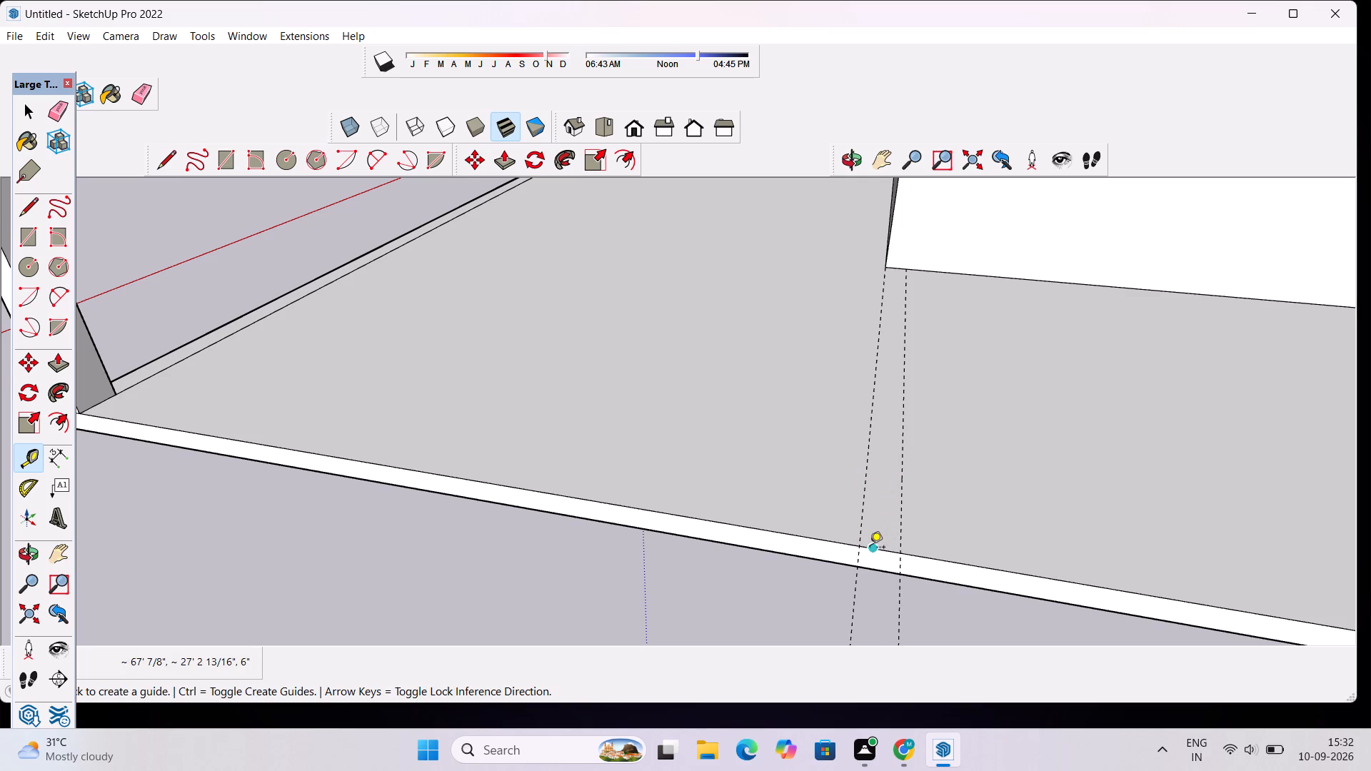
click(870, 548)
text(1')
key(Return)
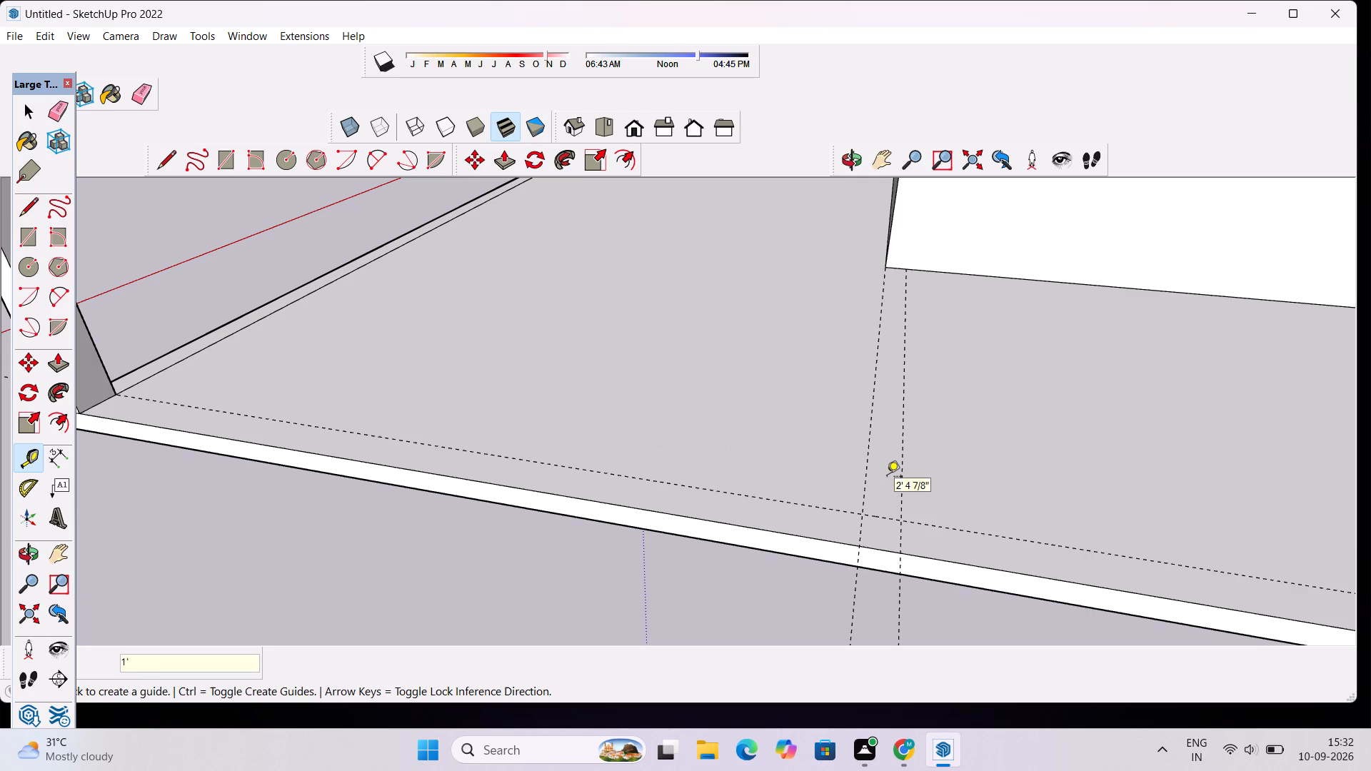
Examine the crossing guides and the bottom slab's other open corner from around the building.
scroll(887, 488, down, 15)
scroll(1176, 519, down, 9)
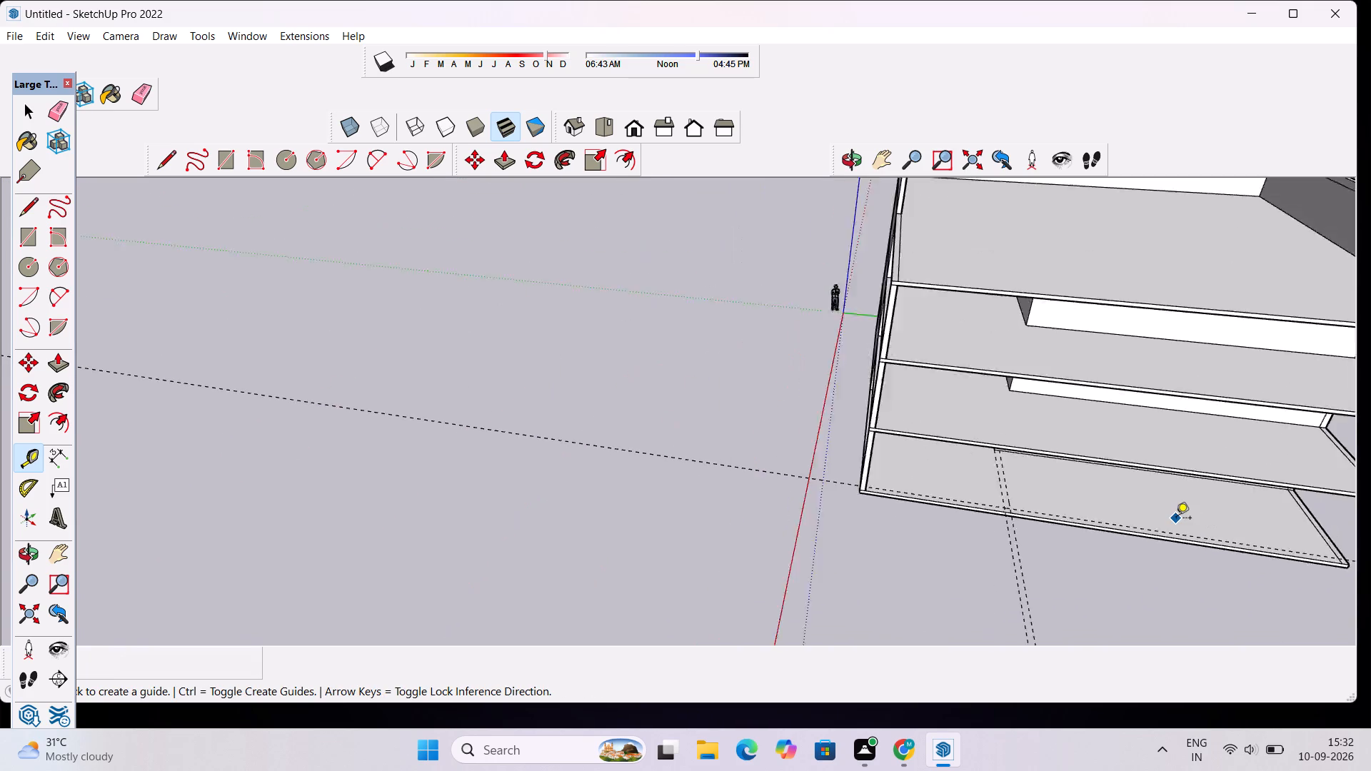
scroll(1176, 519, down, 2)
click(855, 163)
drag(1045, 429, 1029, 353)
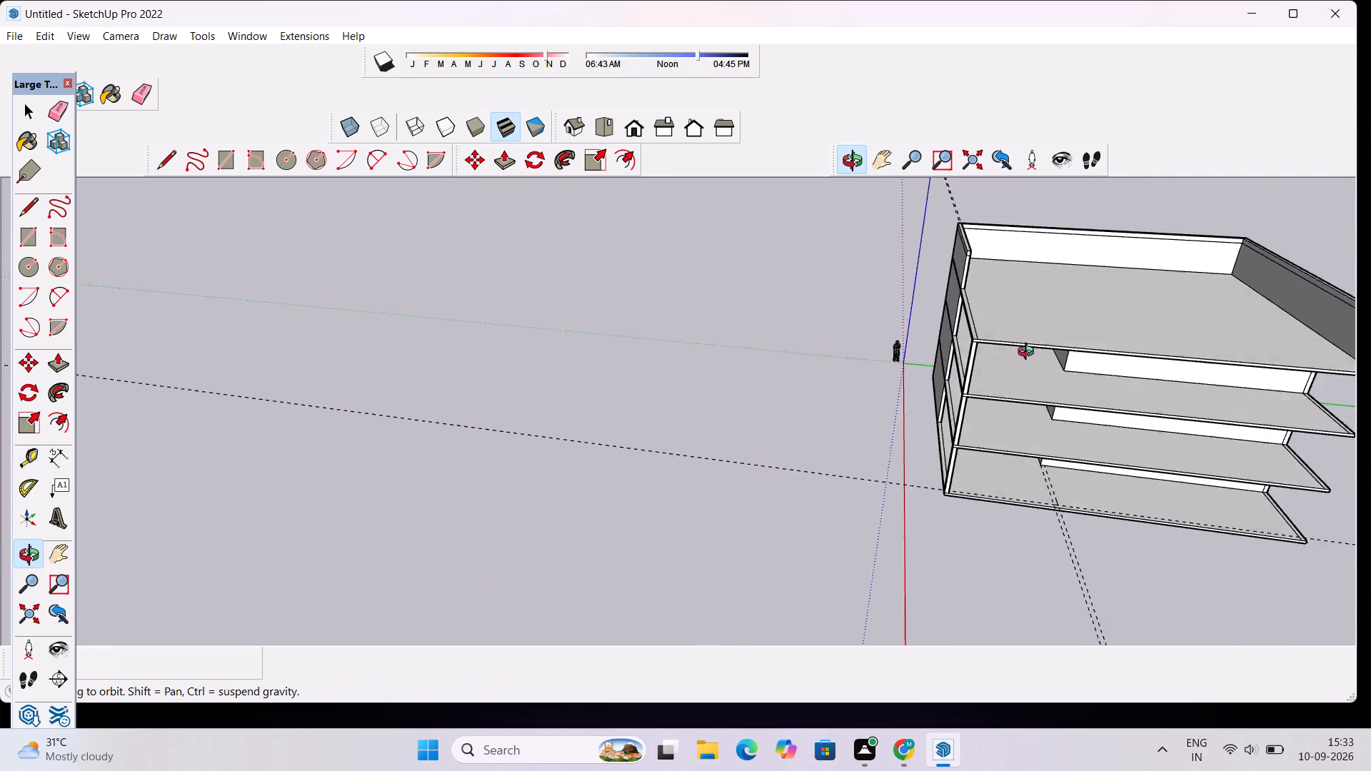
drag(1029, 353, 733, 318)
scroll(804, 310, down, 20)
scroll(804, 310, down, 4)
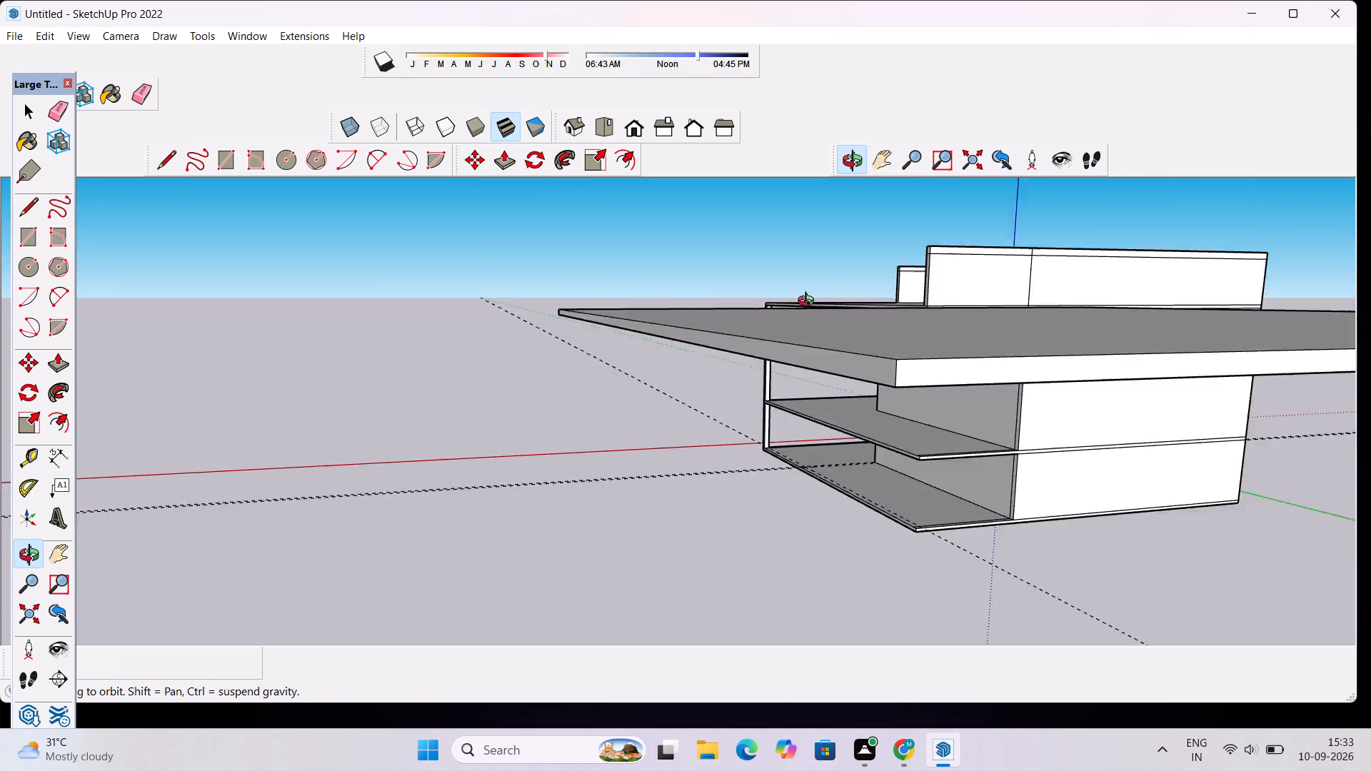
scroll(809, 303, down, 9)
drag(753, 366, 1155, 451)
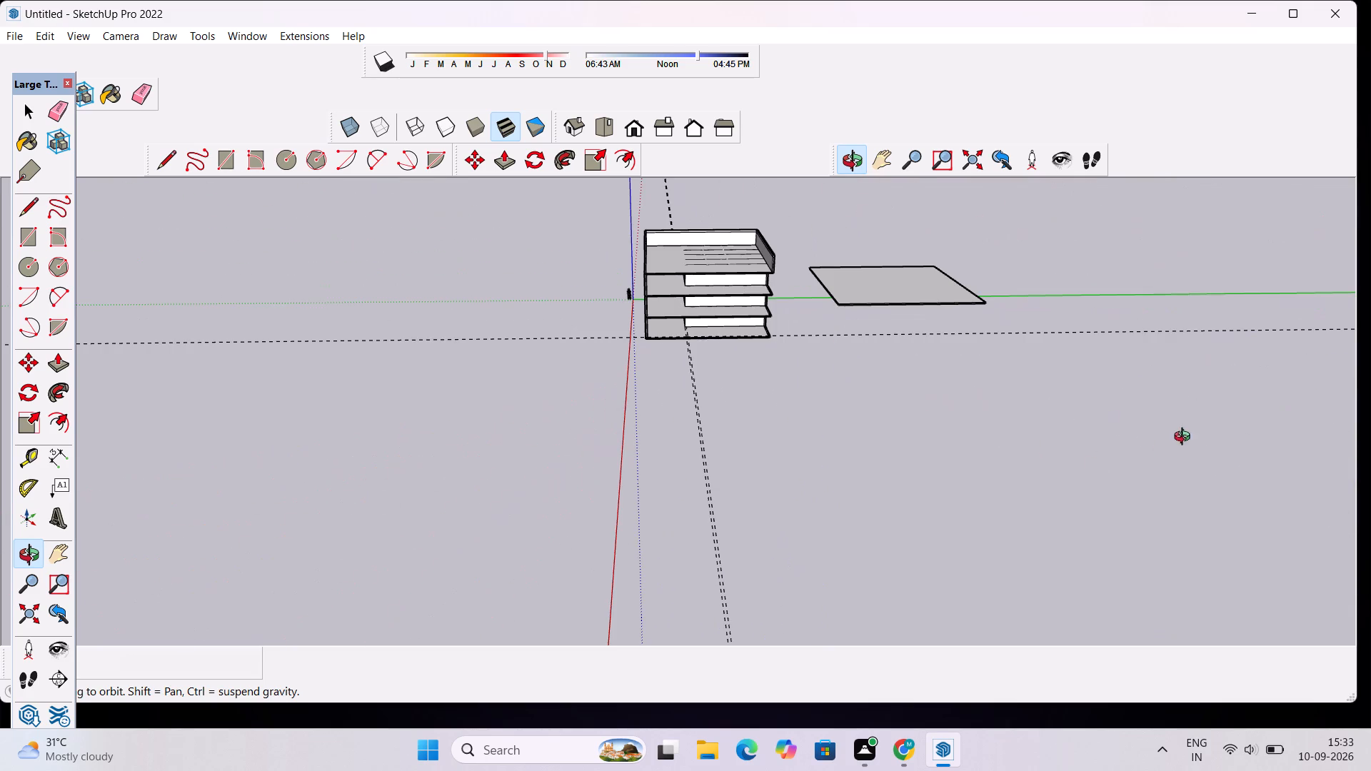
scroll(724, 293, up, 11)
drag(819, 291, 713, 301)
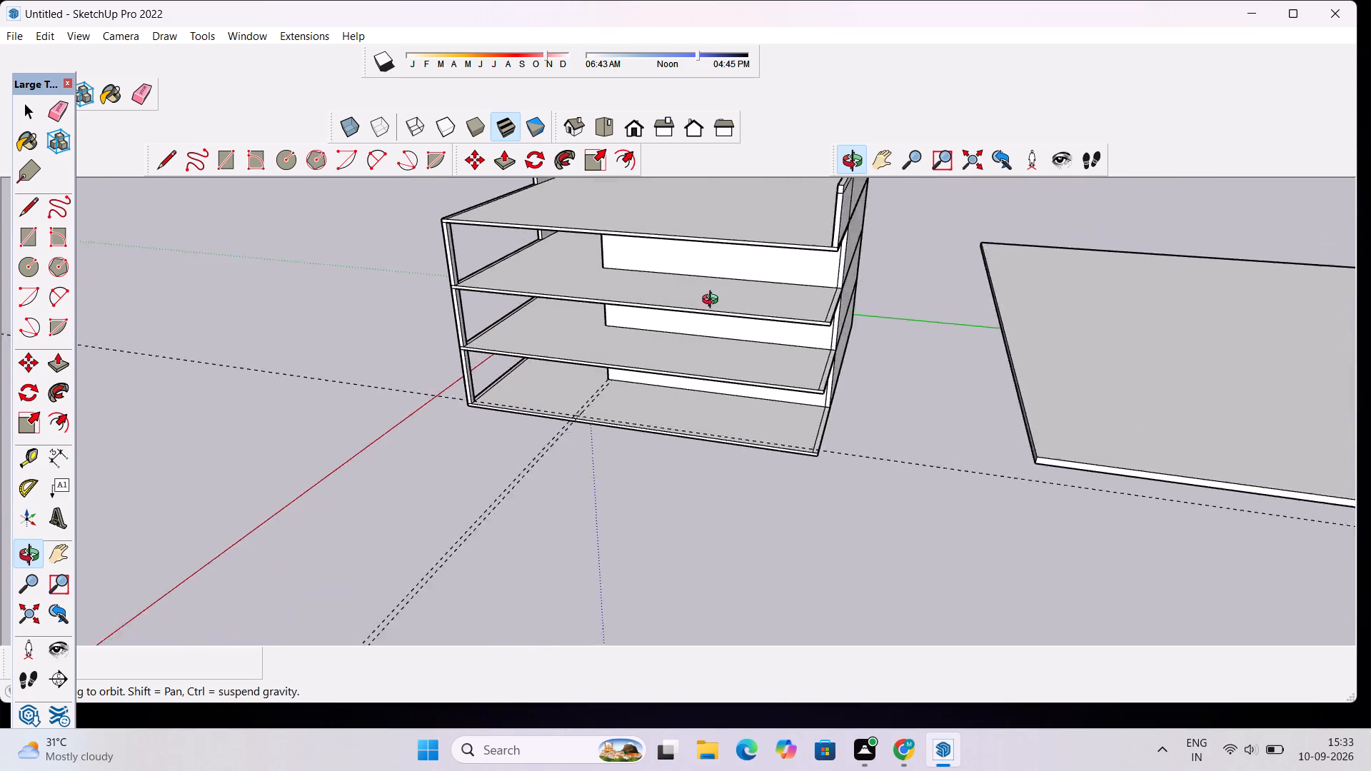
drag(713, 301, 800, 286)
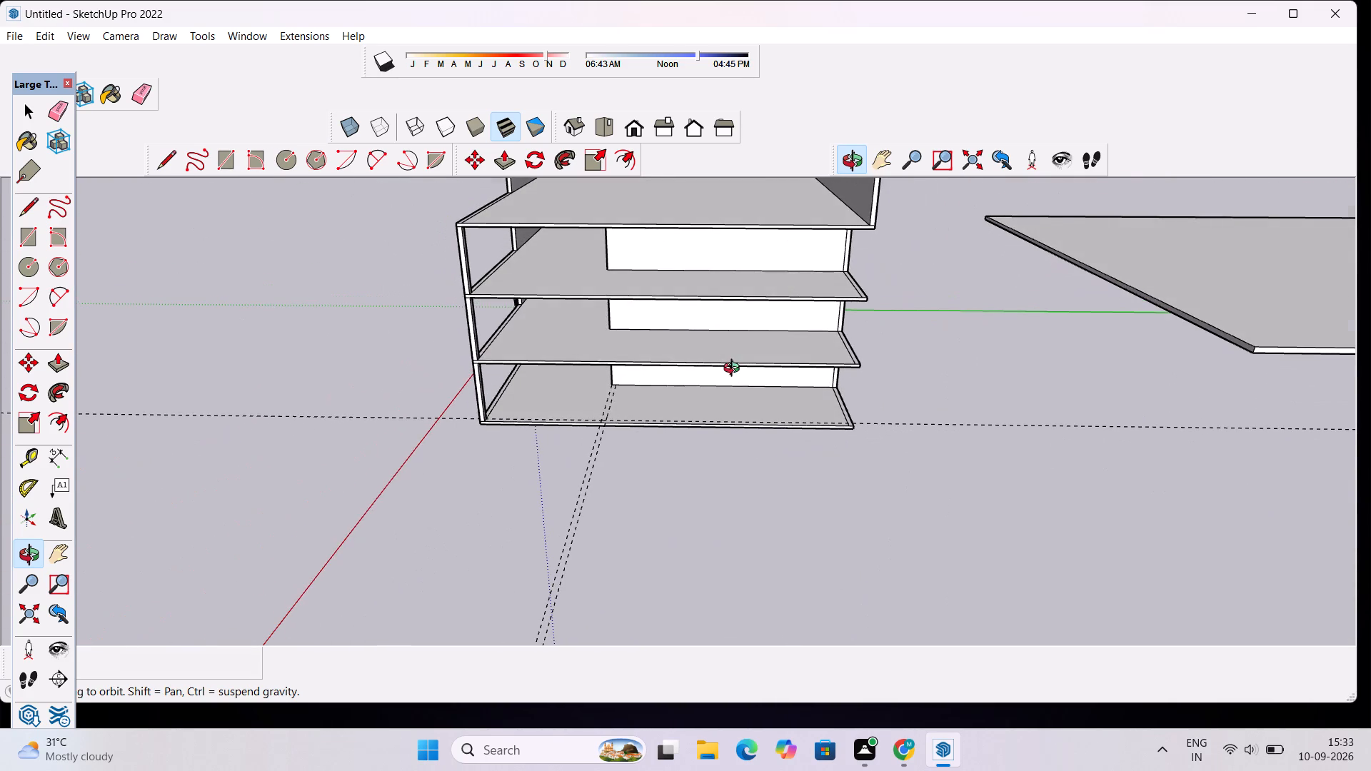
scroll(735, 370, up, 7)
scroll(1058, 513, up, 4)
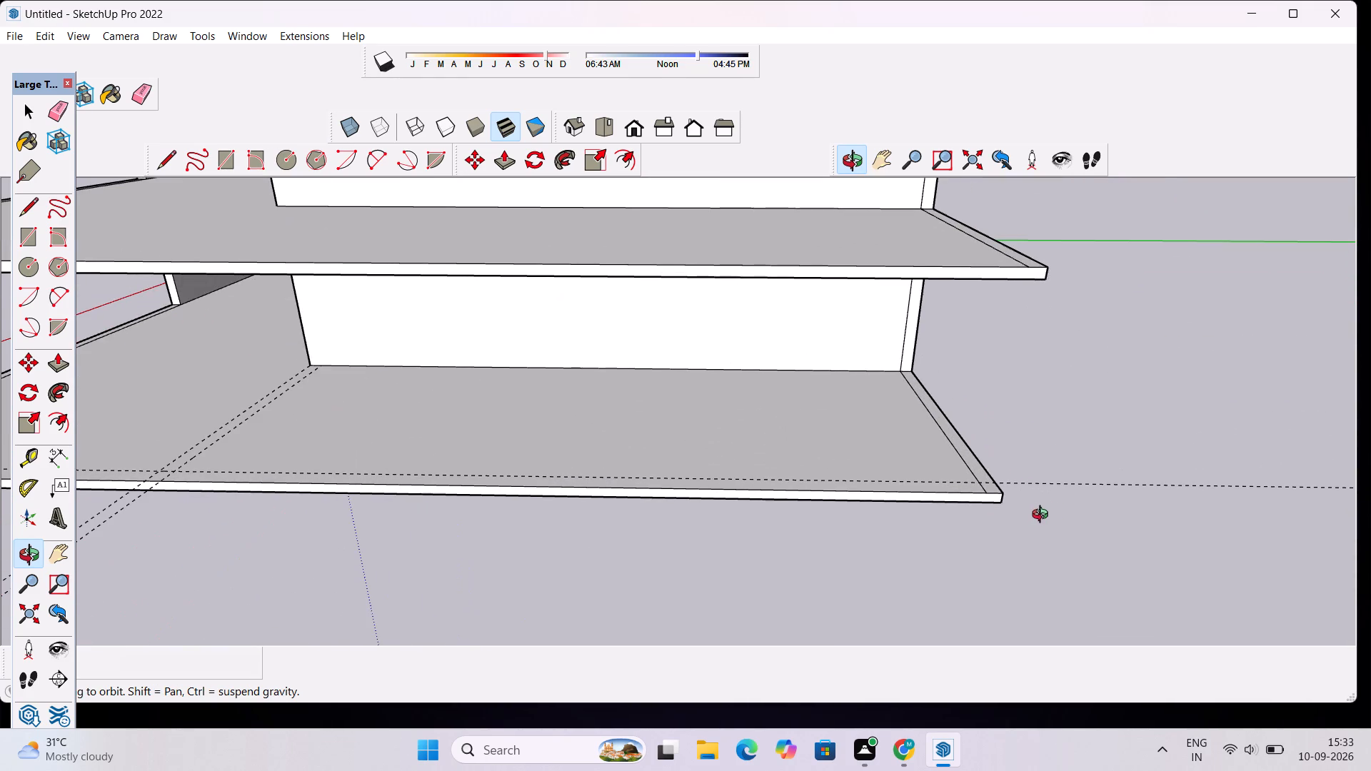
Place a parallel guide about 19' 4 3/4" from the 9" offset guide, crossing the bottom slab in front of the recessed wall.
scroll(648, 406, down, 5)
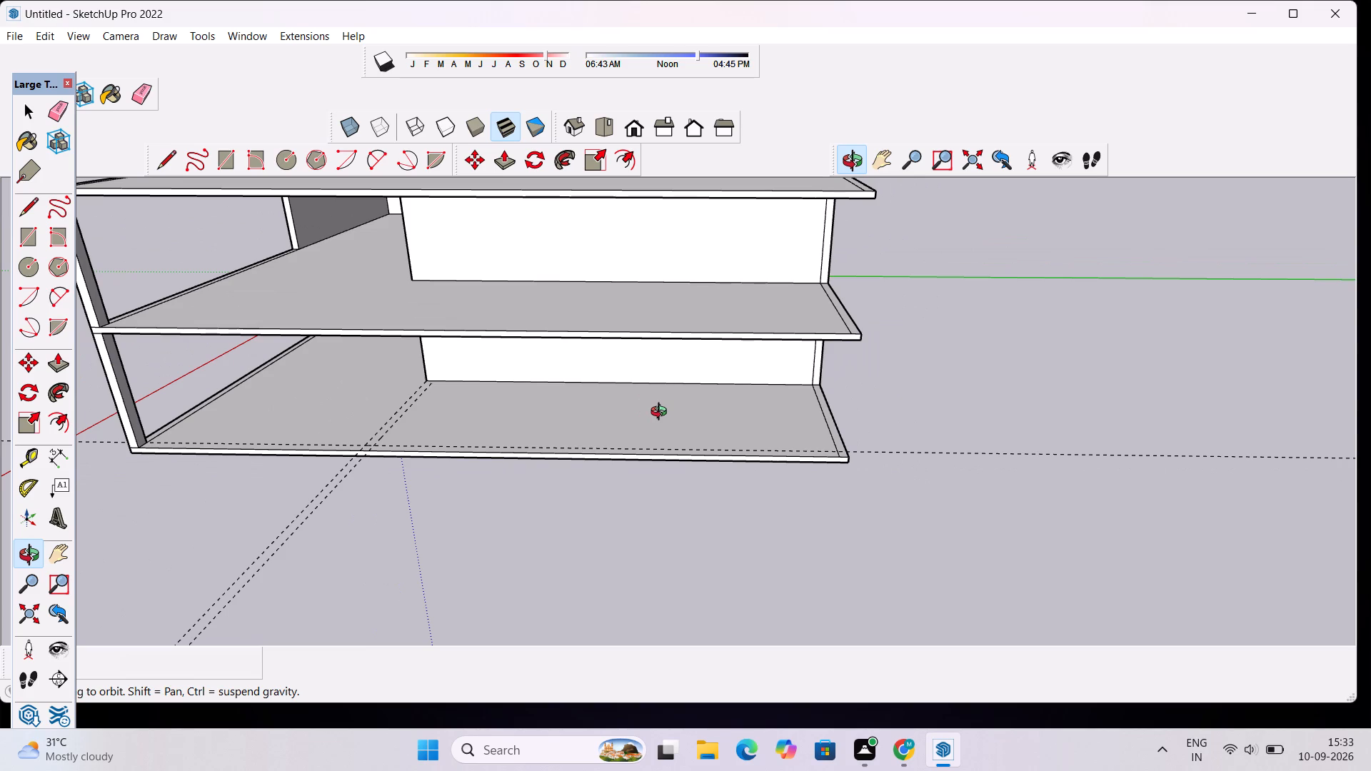
key(t)
scroll(409, 408, up, 4)
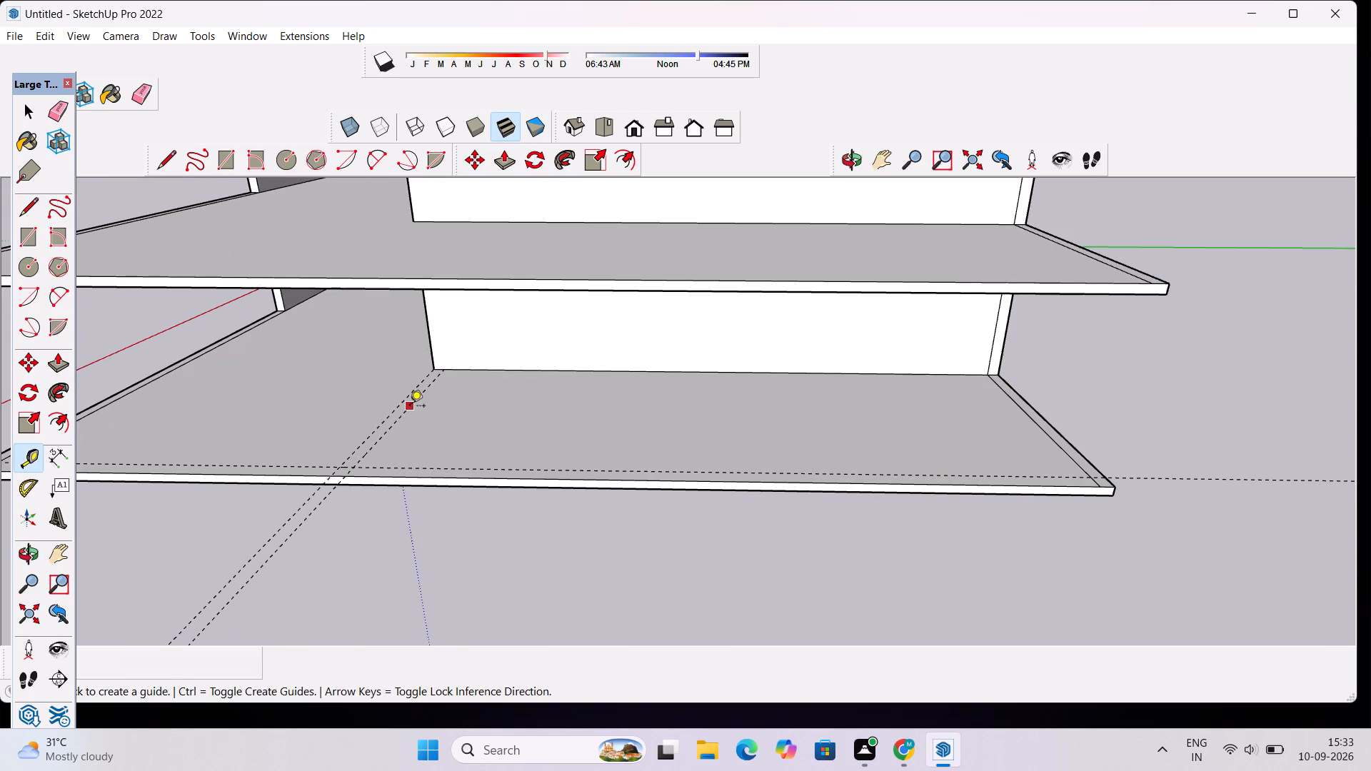
click(410, 407)
scroll(695, 413, down, 3)
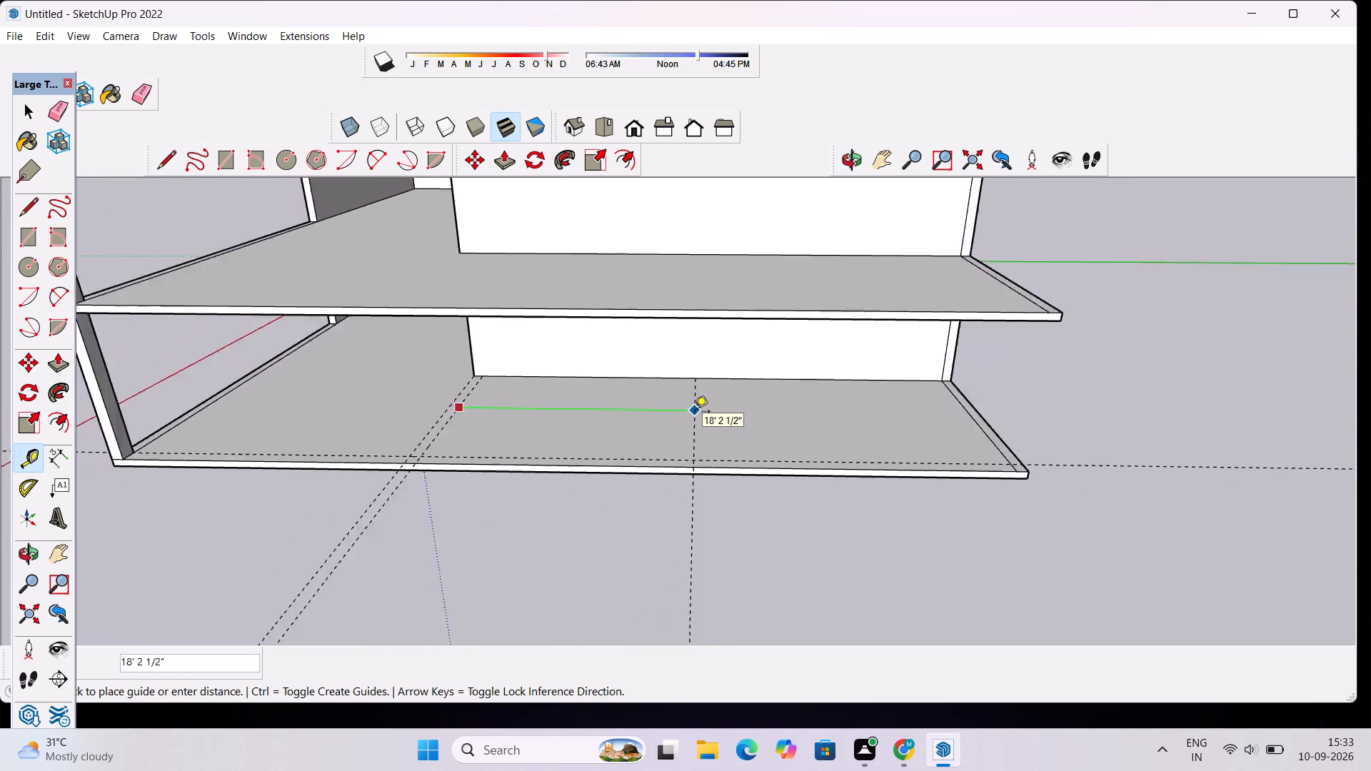
scroll(695, 413, down, 1)
click(708, 413)
Place a second guide 9" from the new mid-slab guide, on the side away from the wall-corner guides.
scroll(708, 413, up, 3)
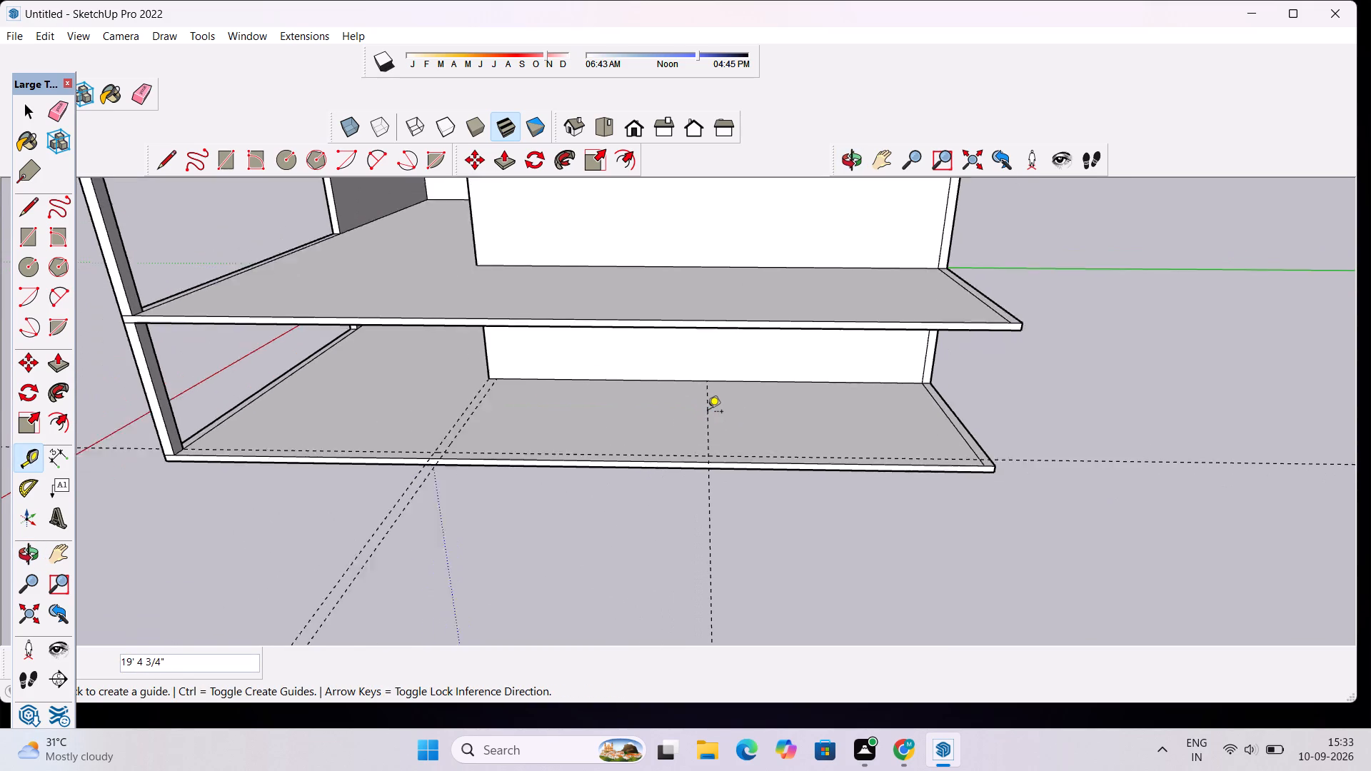
scroll(708, 413, up, 2)
click(708, 413)
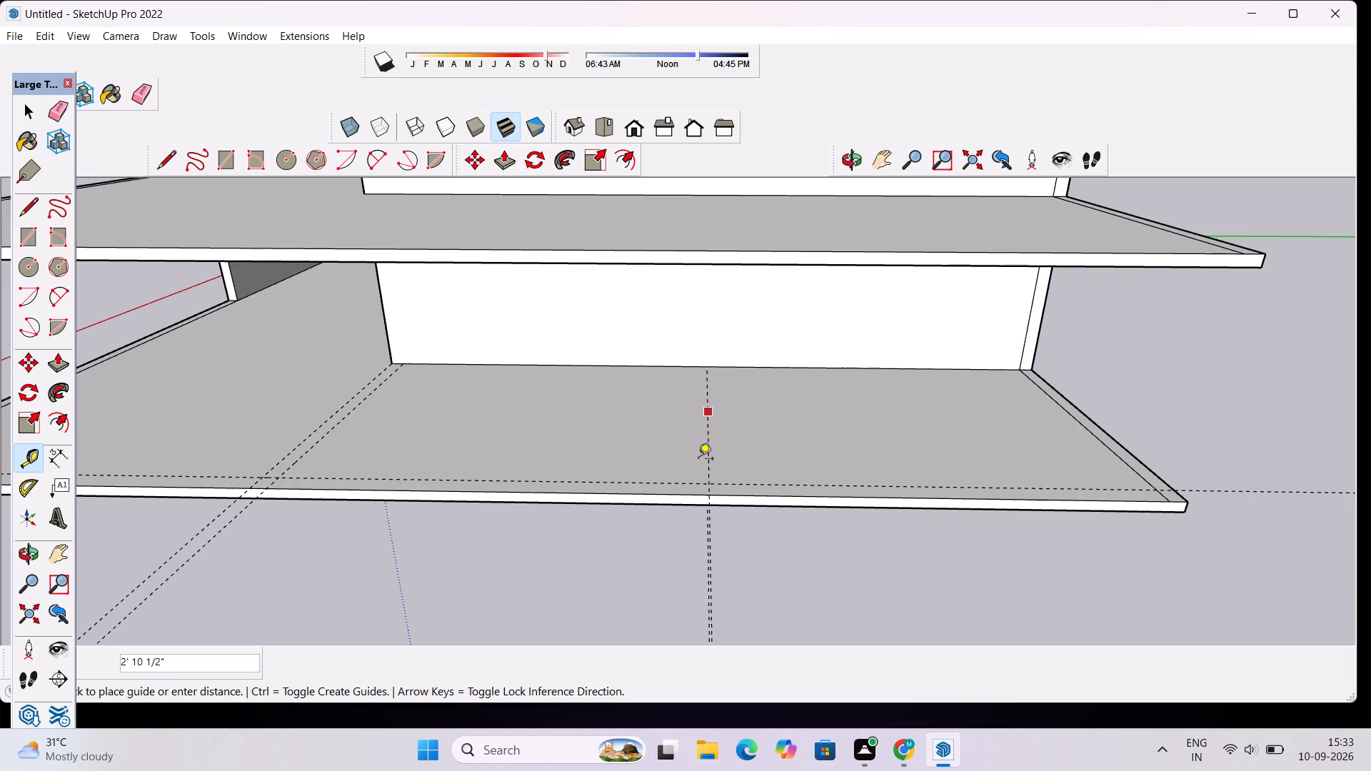
text(9")
key(Return)
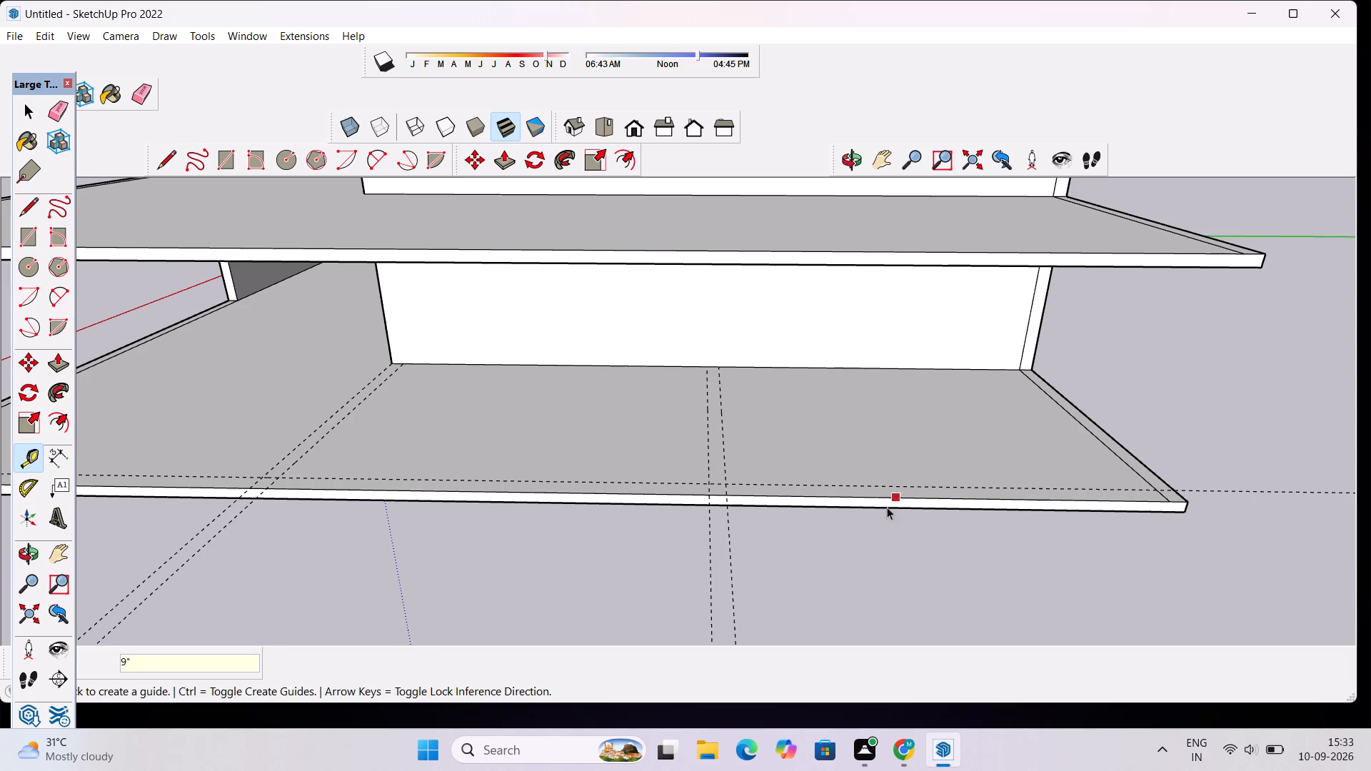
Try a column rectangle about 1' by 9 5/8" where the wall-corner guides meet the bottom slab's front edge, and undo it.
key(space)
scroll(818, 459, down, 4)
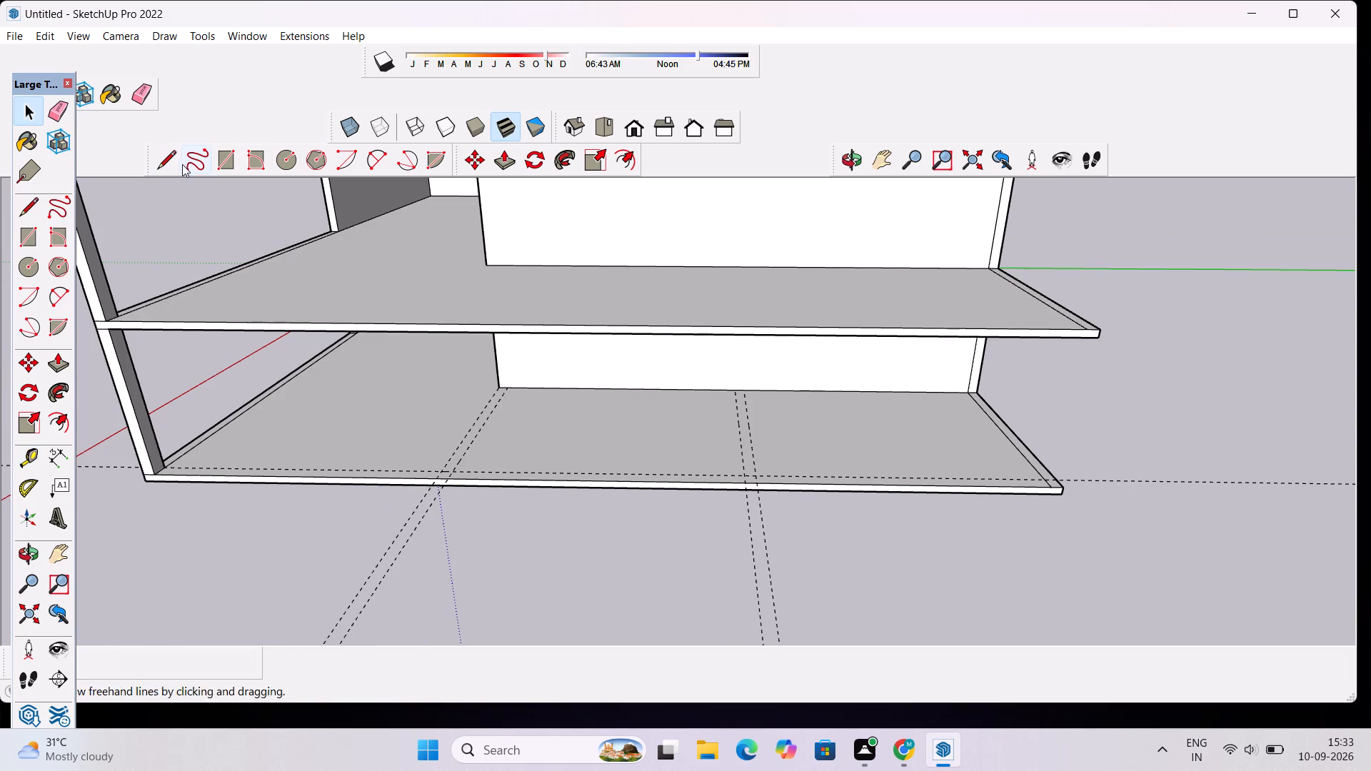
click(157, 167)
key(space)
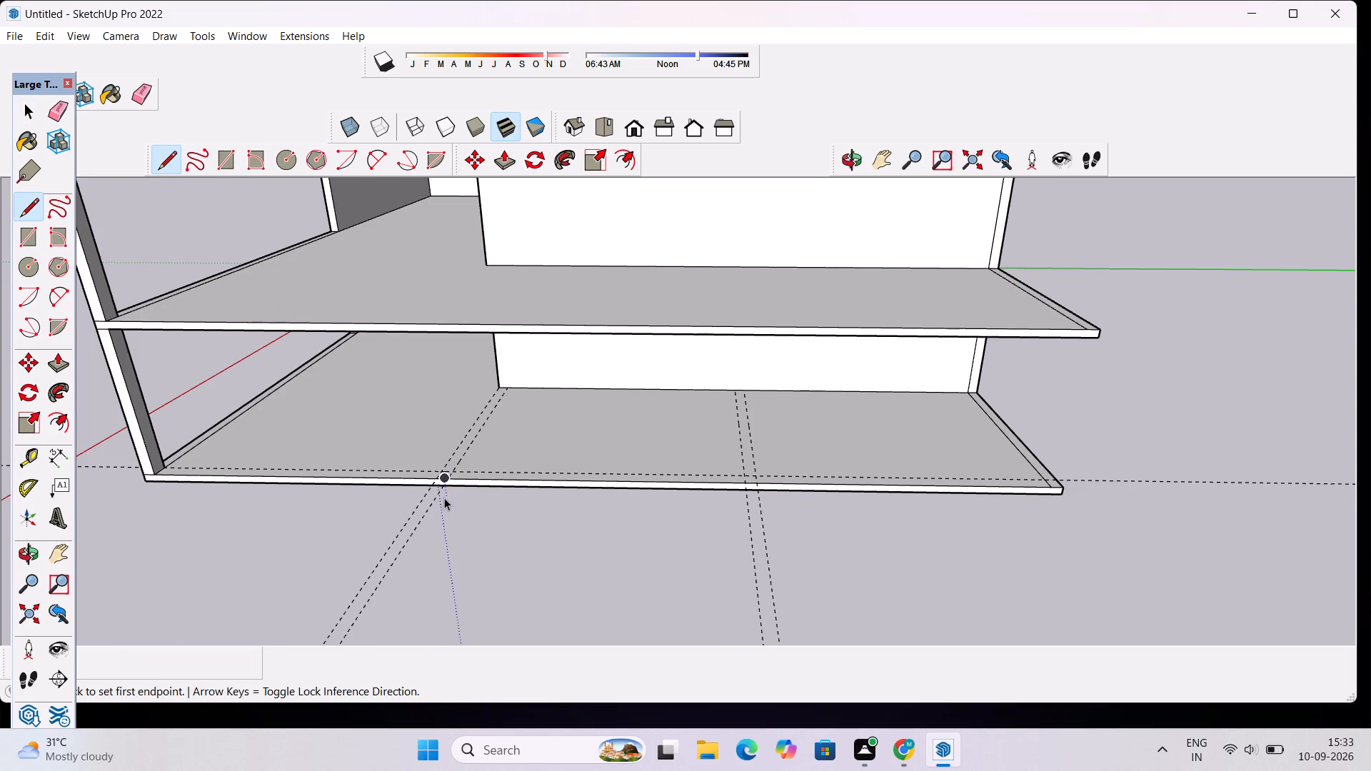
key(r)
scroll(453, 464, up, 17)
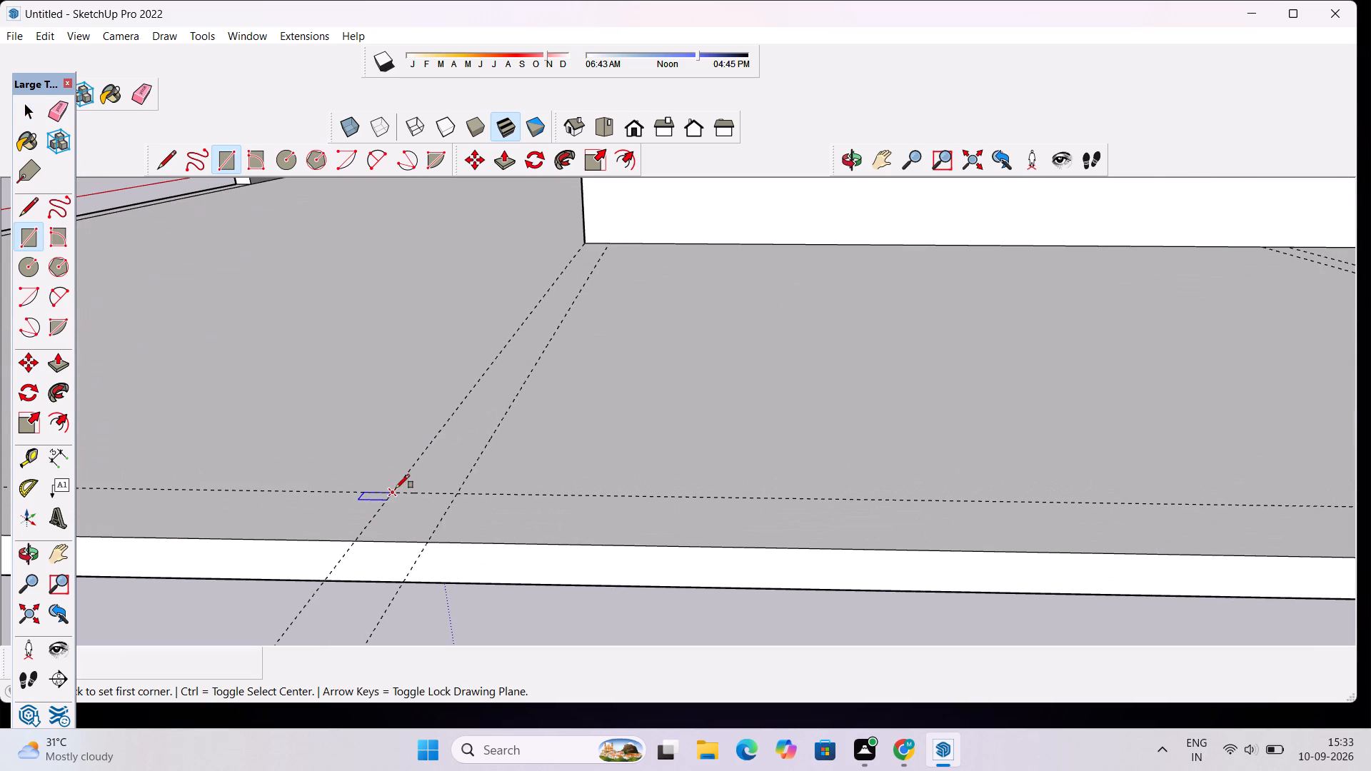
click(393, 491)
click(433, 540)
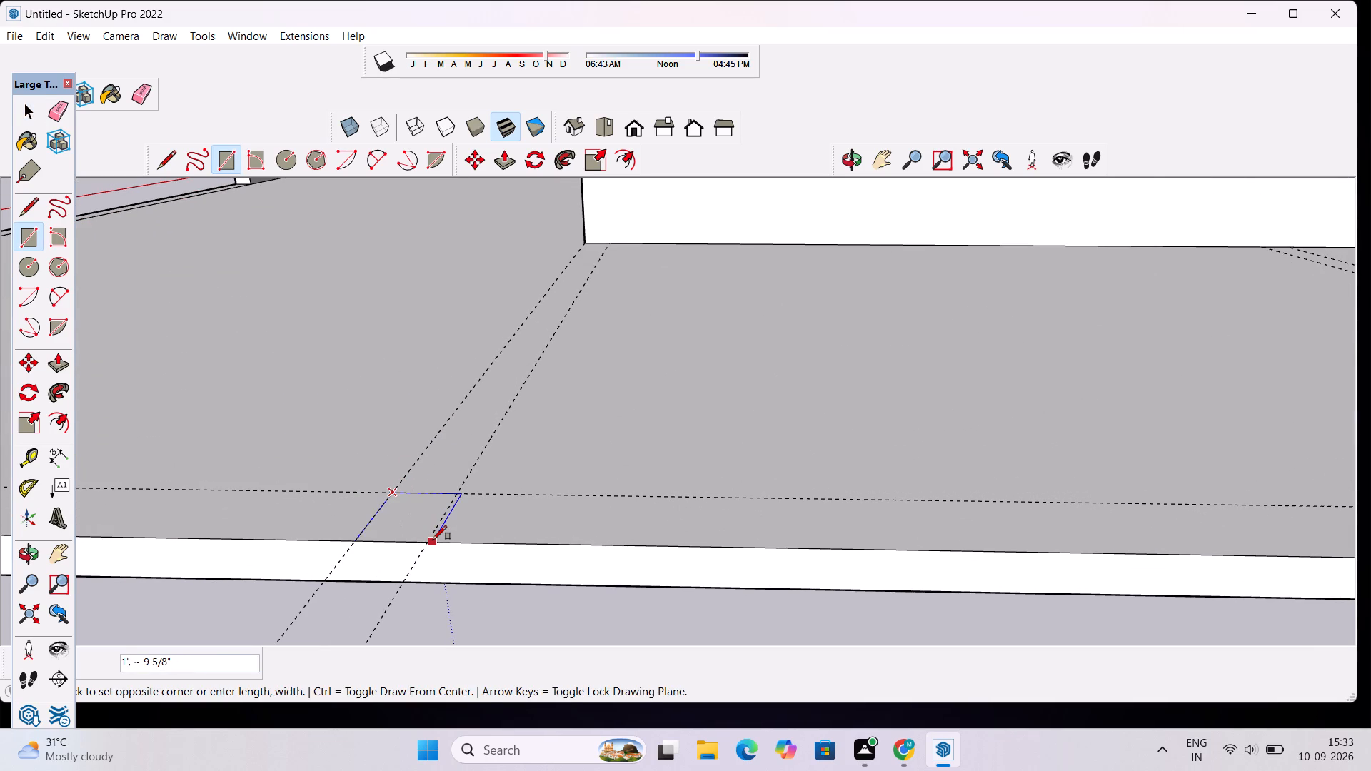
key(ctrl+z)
Draw a column rectangle about 1' by 8 5/8" between the wall-corner guides, from the 1' guide to the bottom slab's front edge.
scroll(396, 493, up, 5)
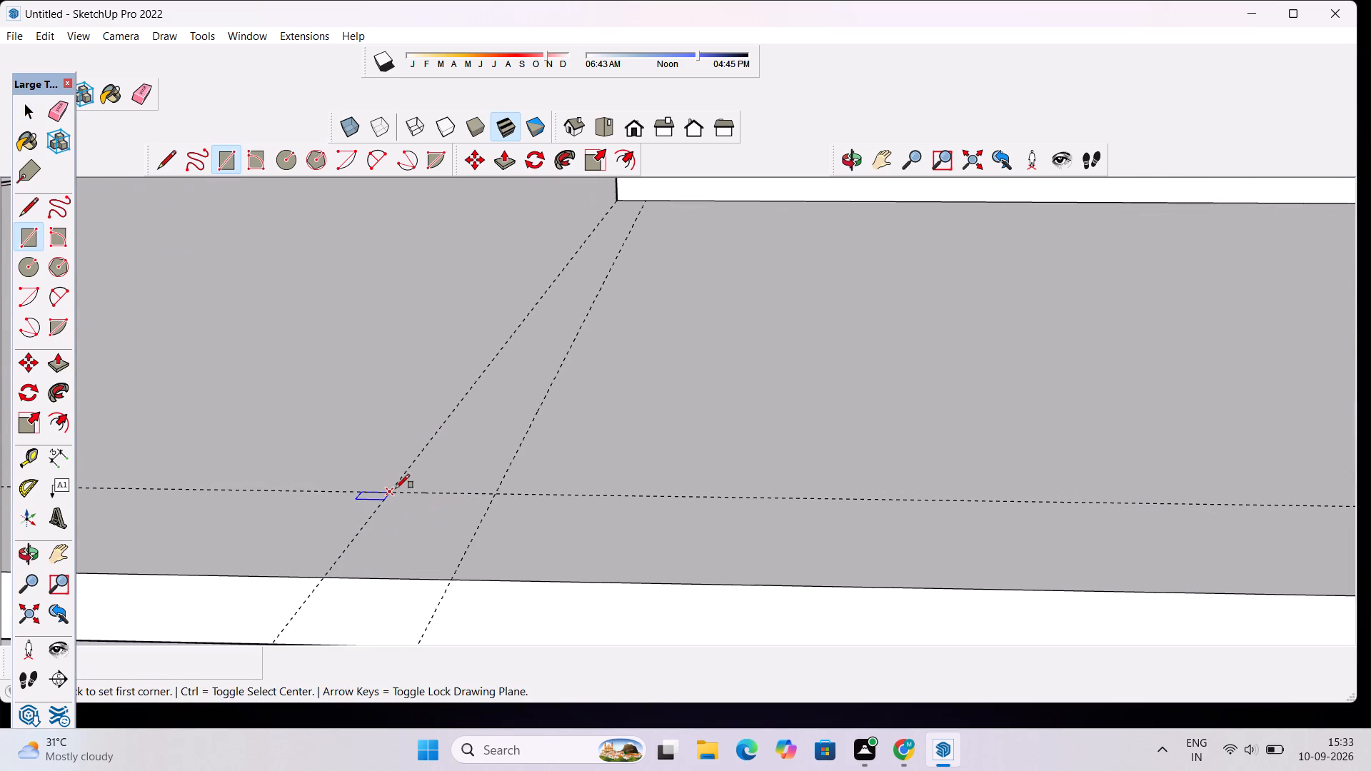
click(389, 492)
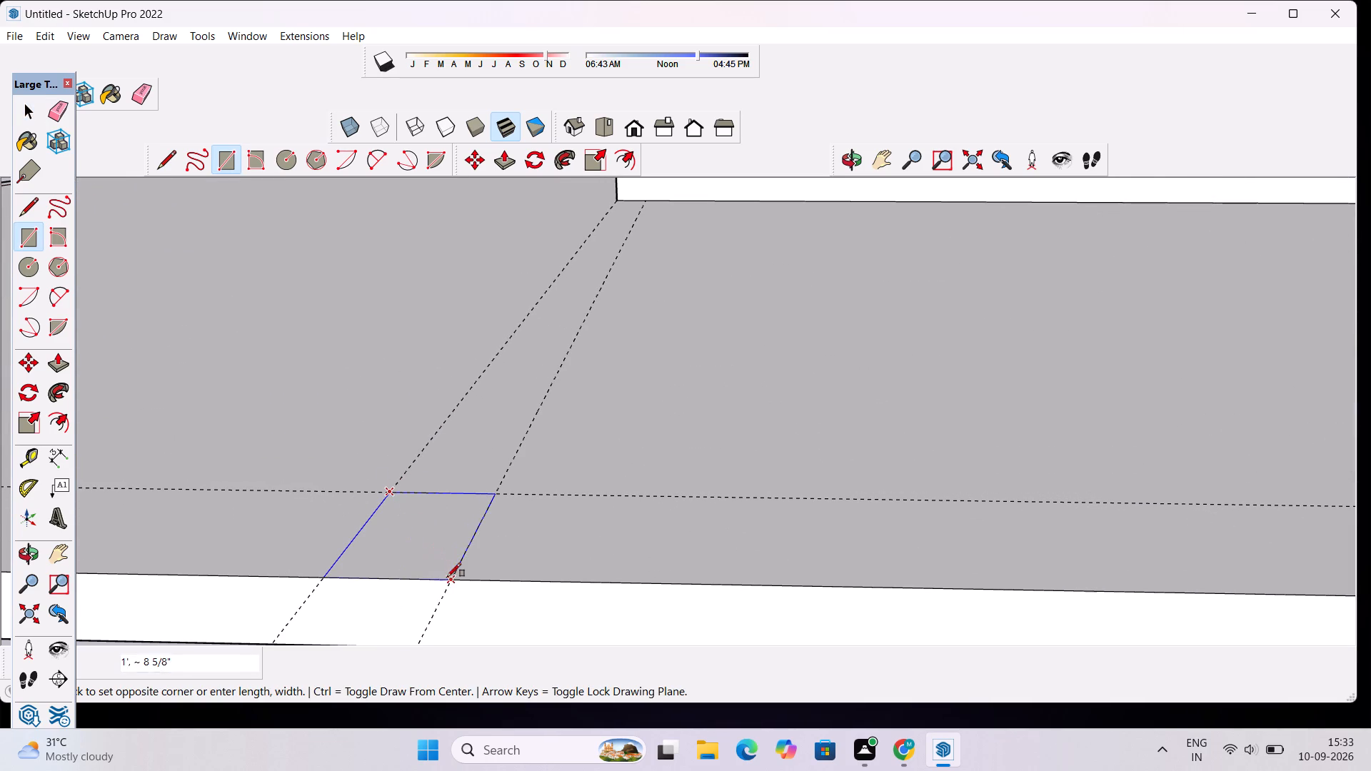
click(450, 580)
Draw a 1' by 9" column rectangle between the two mid-slab guides, from the 1' guide to the bottom slab's front edge.
scroll(411, 453, down, 11)
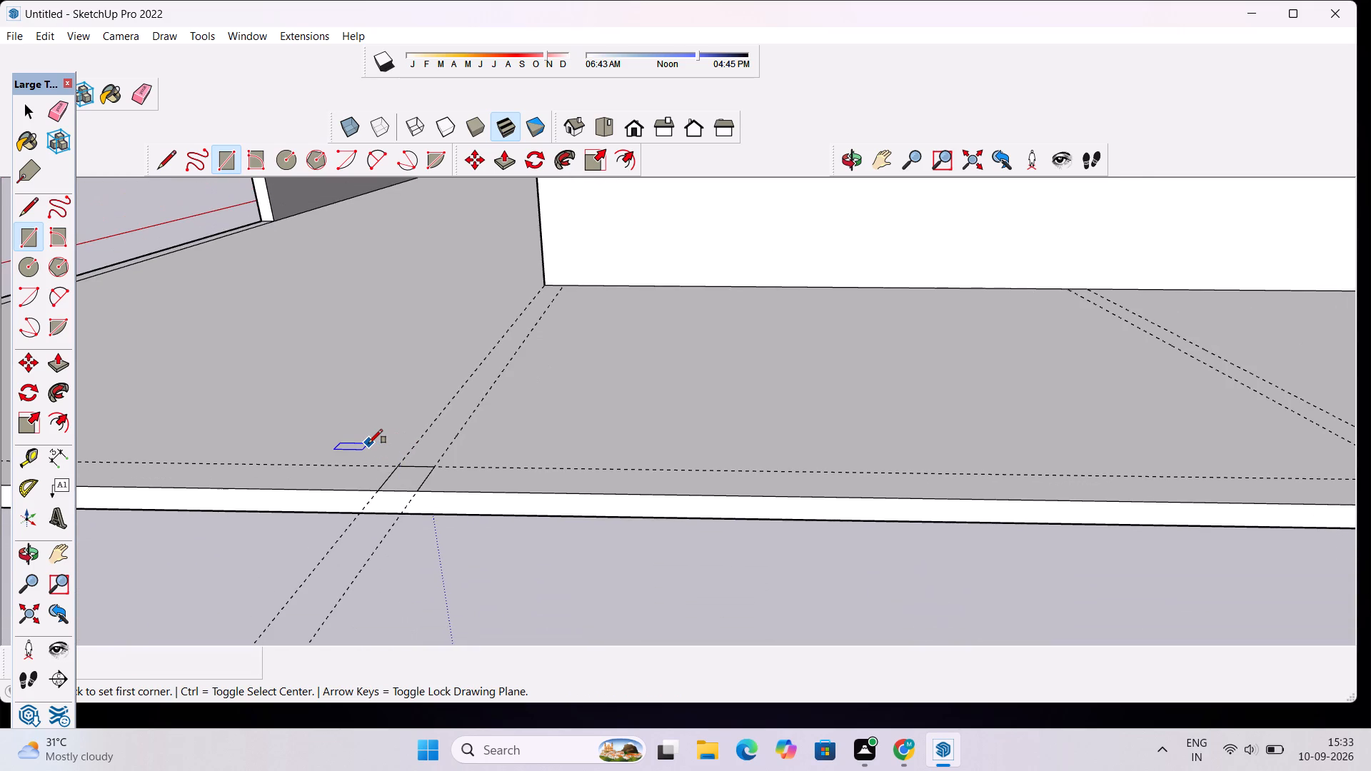
scroll(466, 444, down, 10)
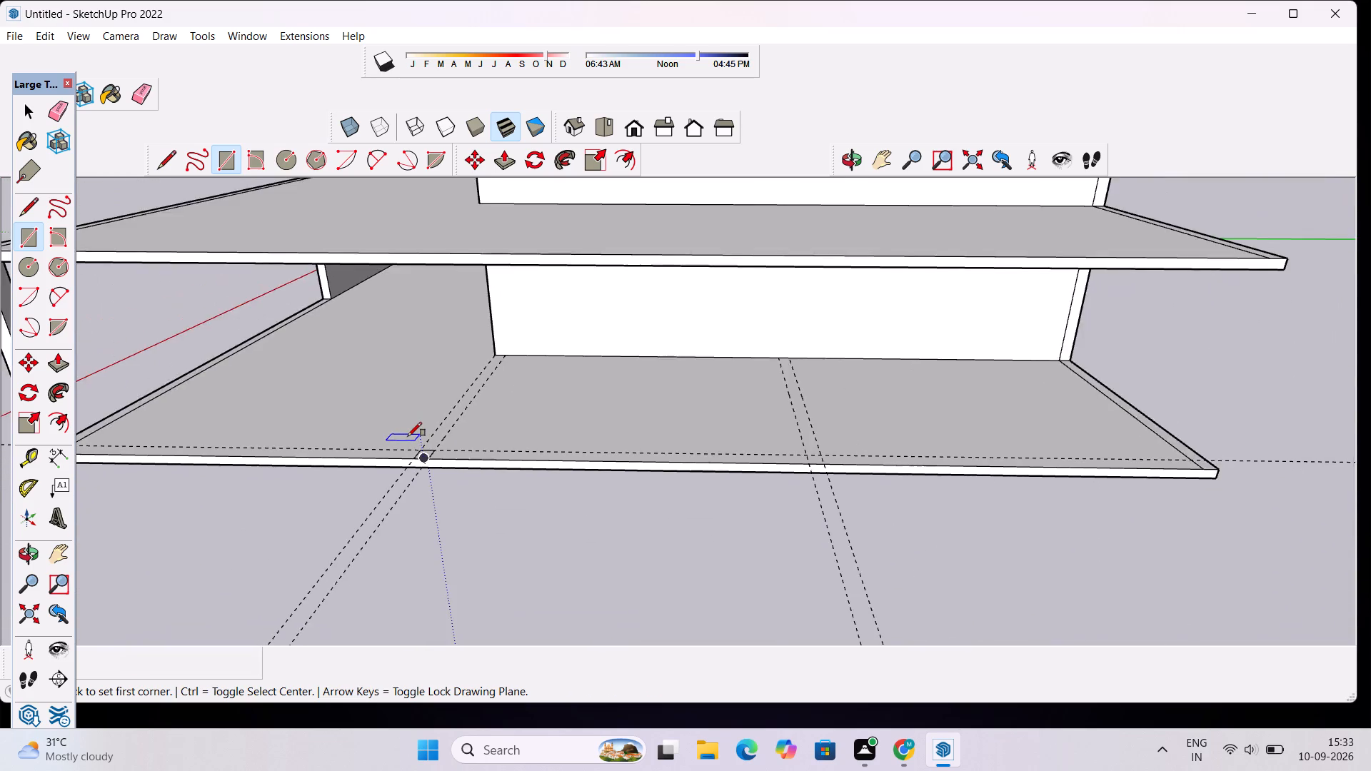
scroll(408, 436, down, 4)
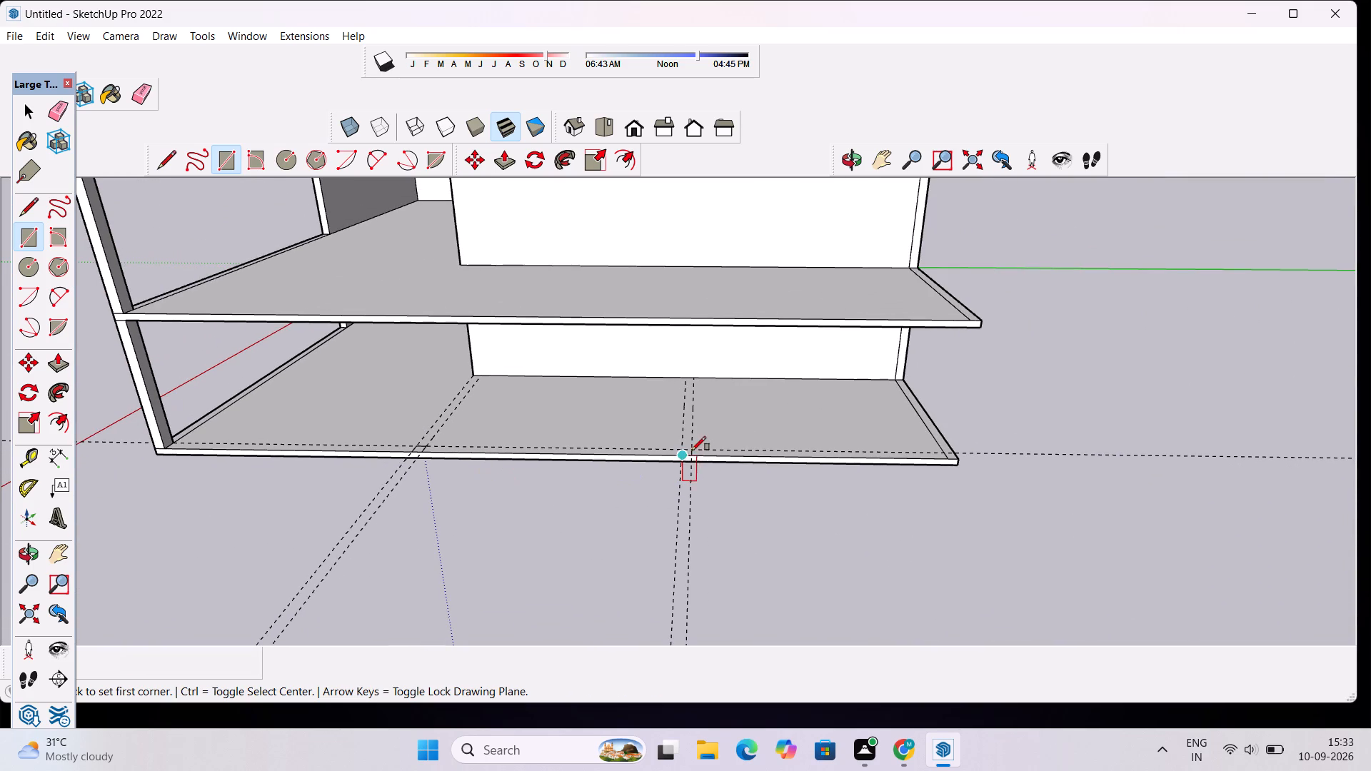
scroll(720, 425, up, 2)
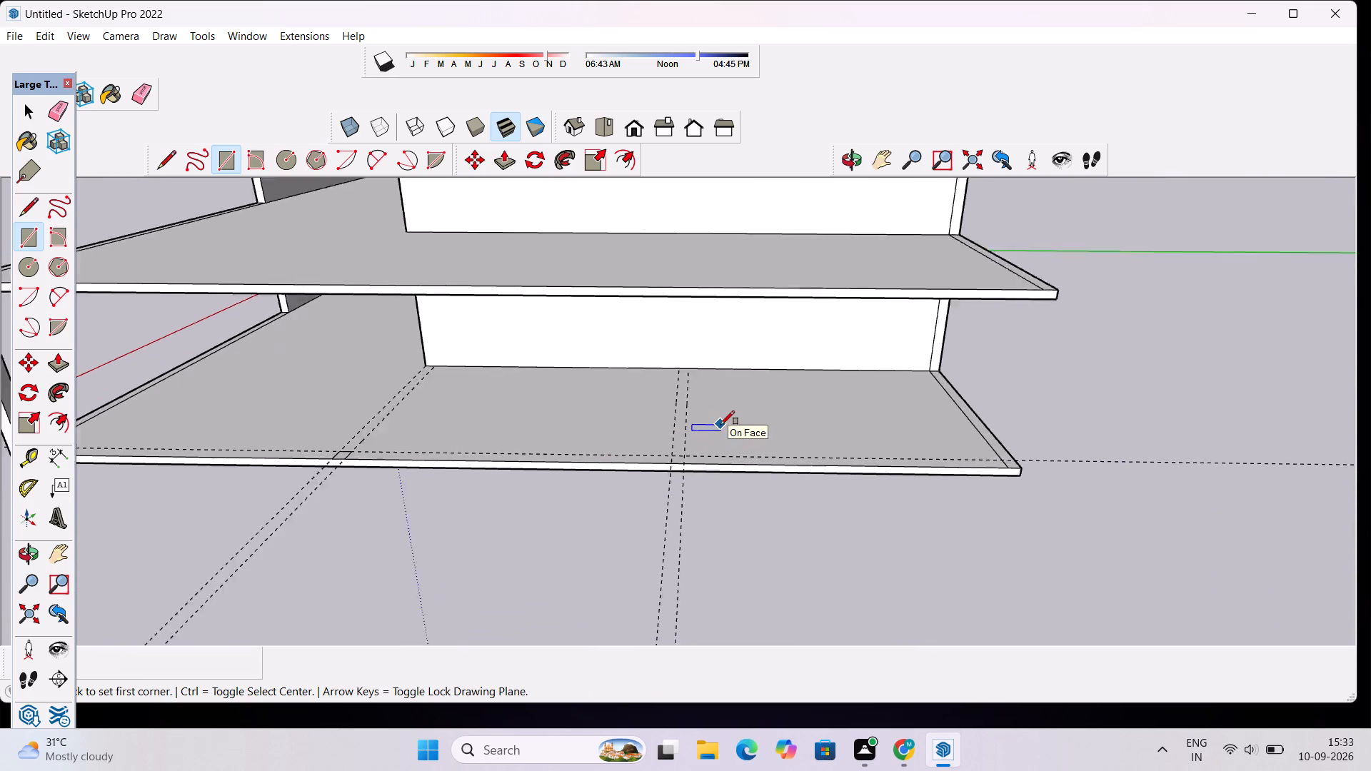
scroll(720, 425, up, 7)
scroll(666, 467, up, 10)
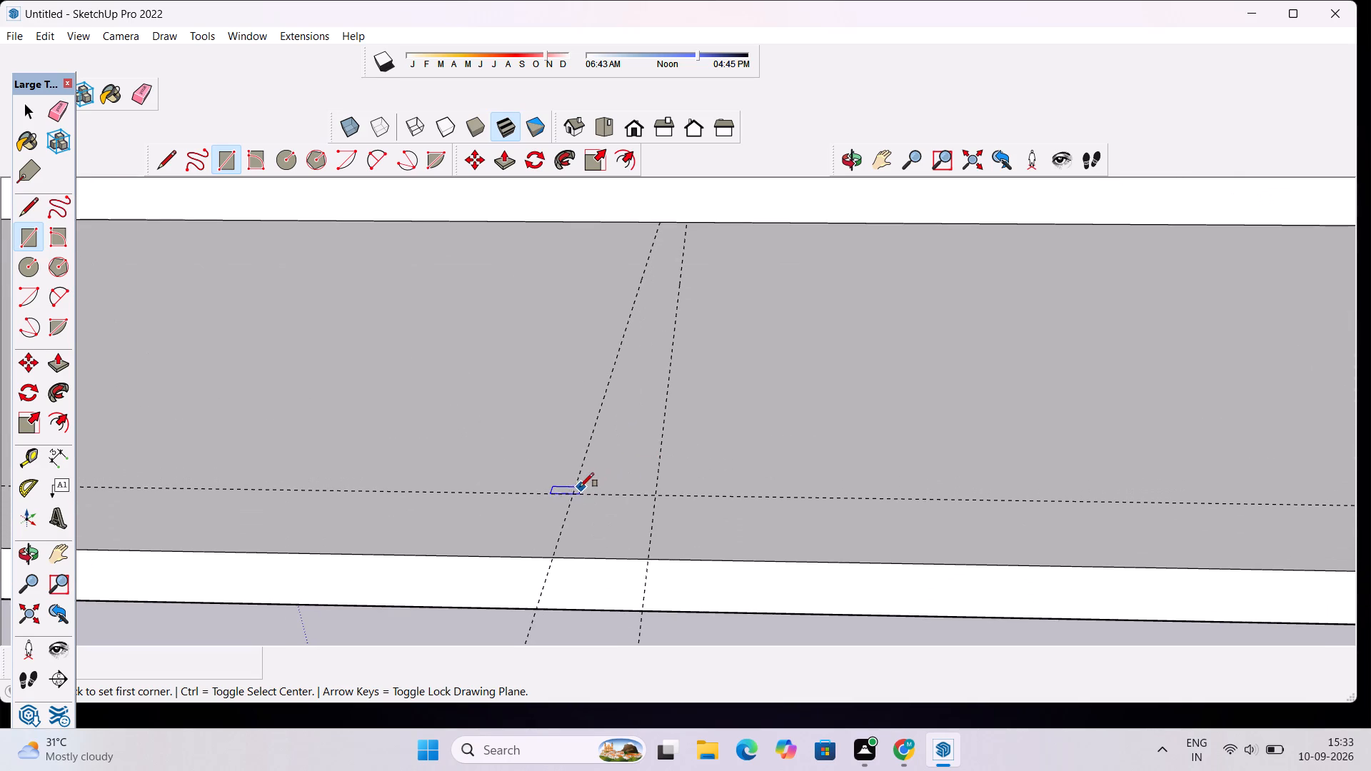
scroll(574, 496, up, 4)
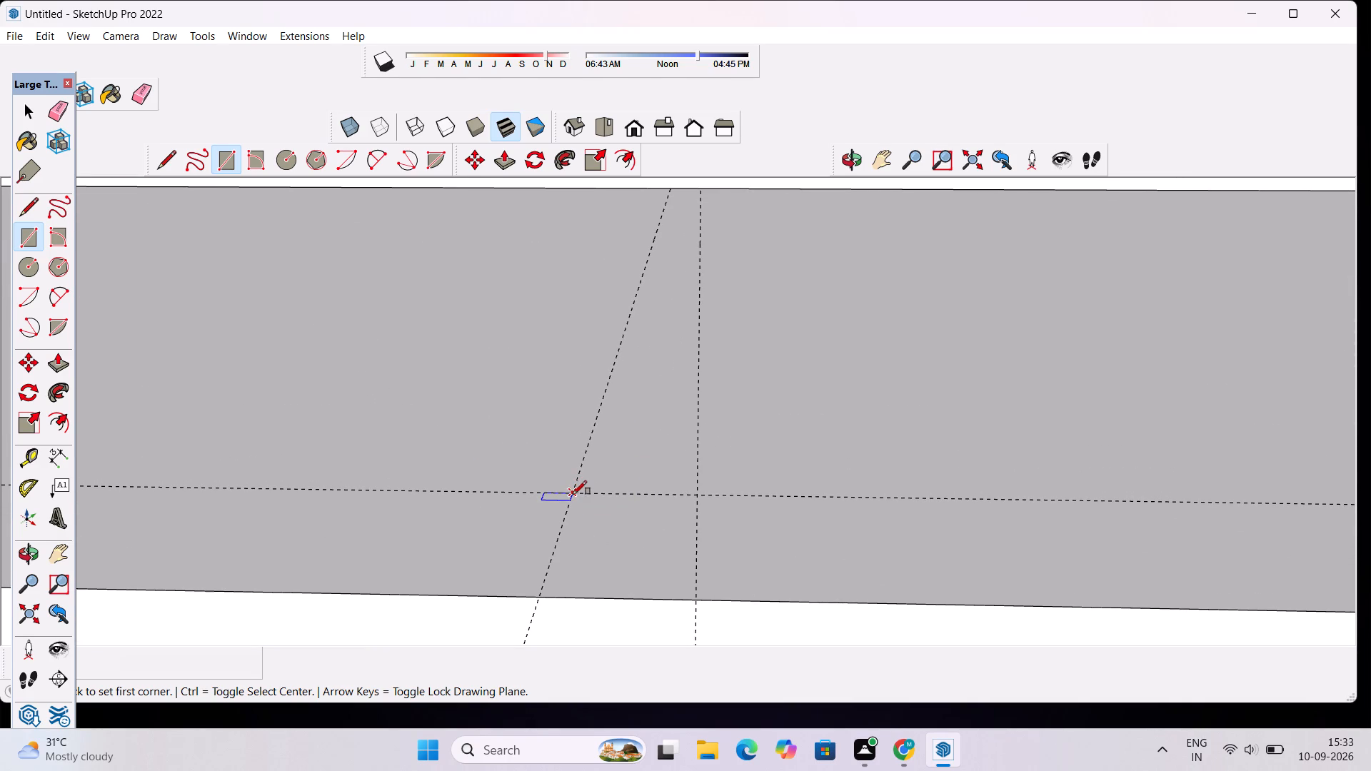
click(572, 492)
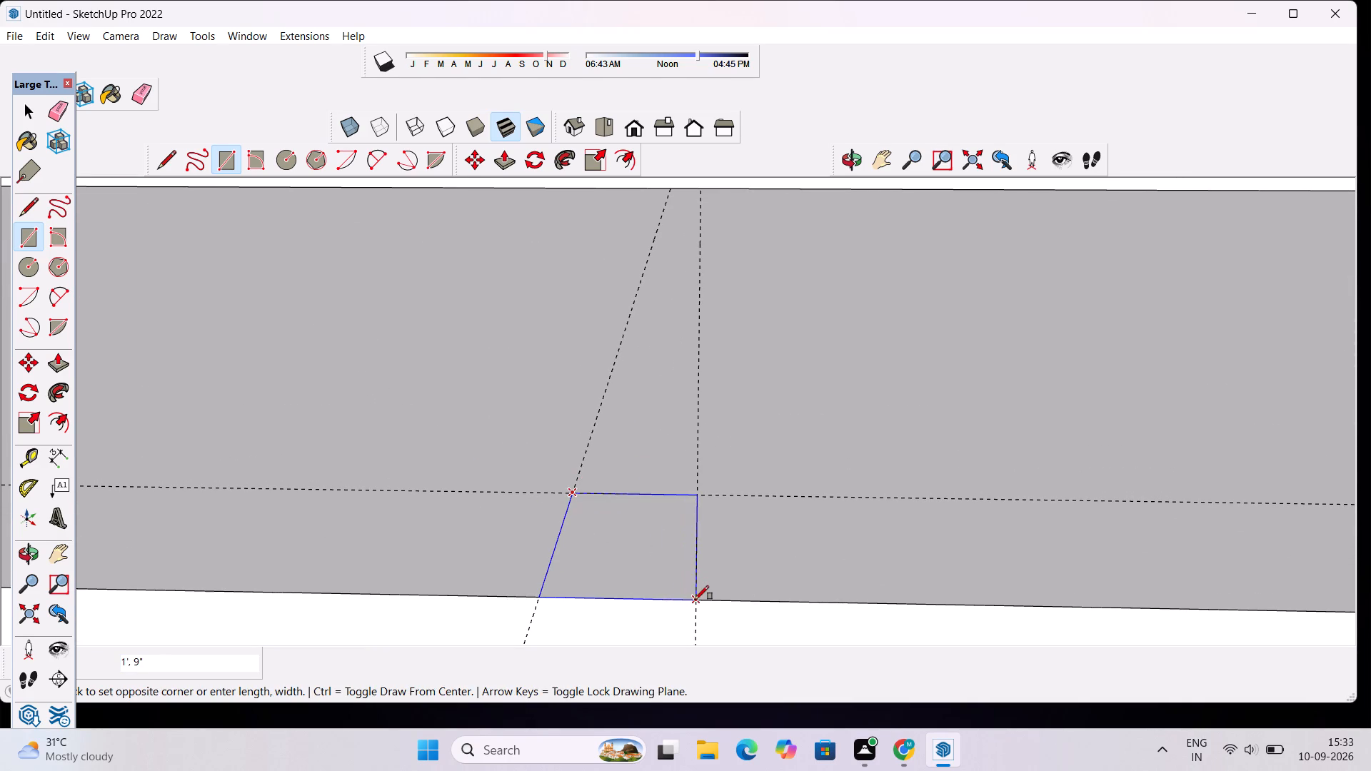
click(695, 600)
Draw a 1' by 9" column rectangle at the bottom slab's open outer corner, starting where the 1' guide crosses the side strip line.
scroll(496, 463, down, 6)
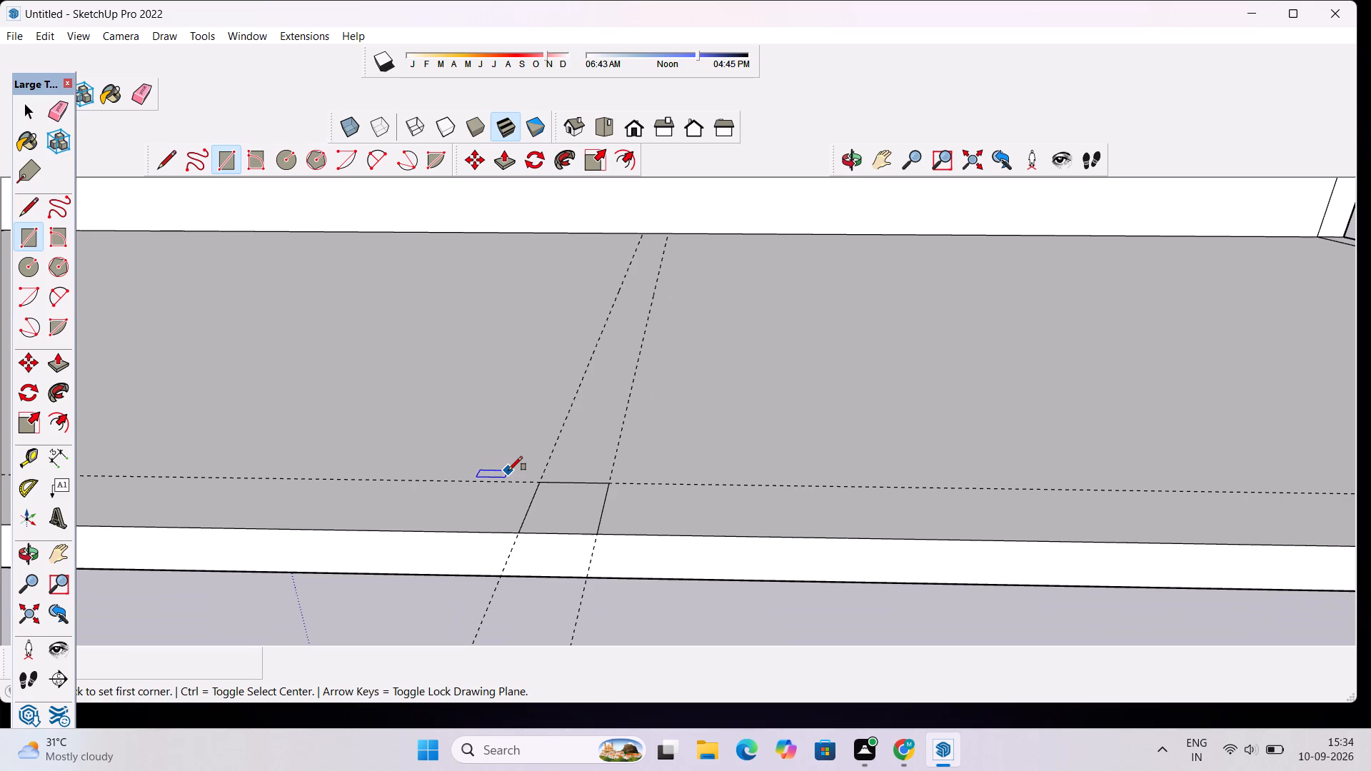
scroll(387, 435, down, 9)
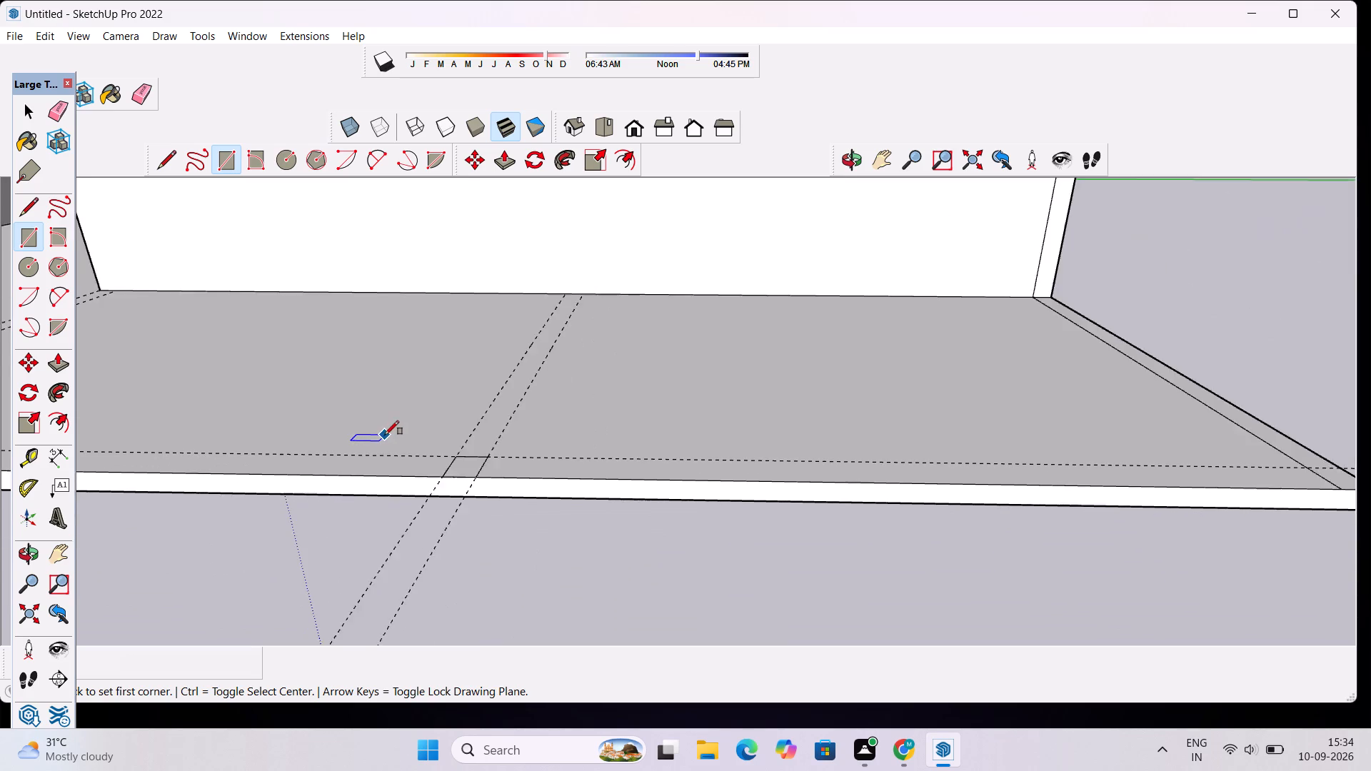
scroll(568, 415, down, 1)
scroll(1283, 465, down, 4)
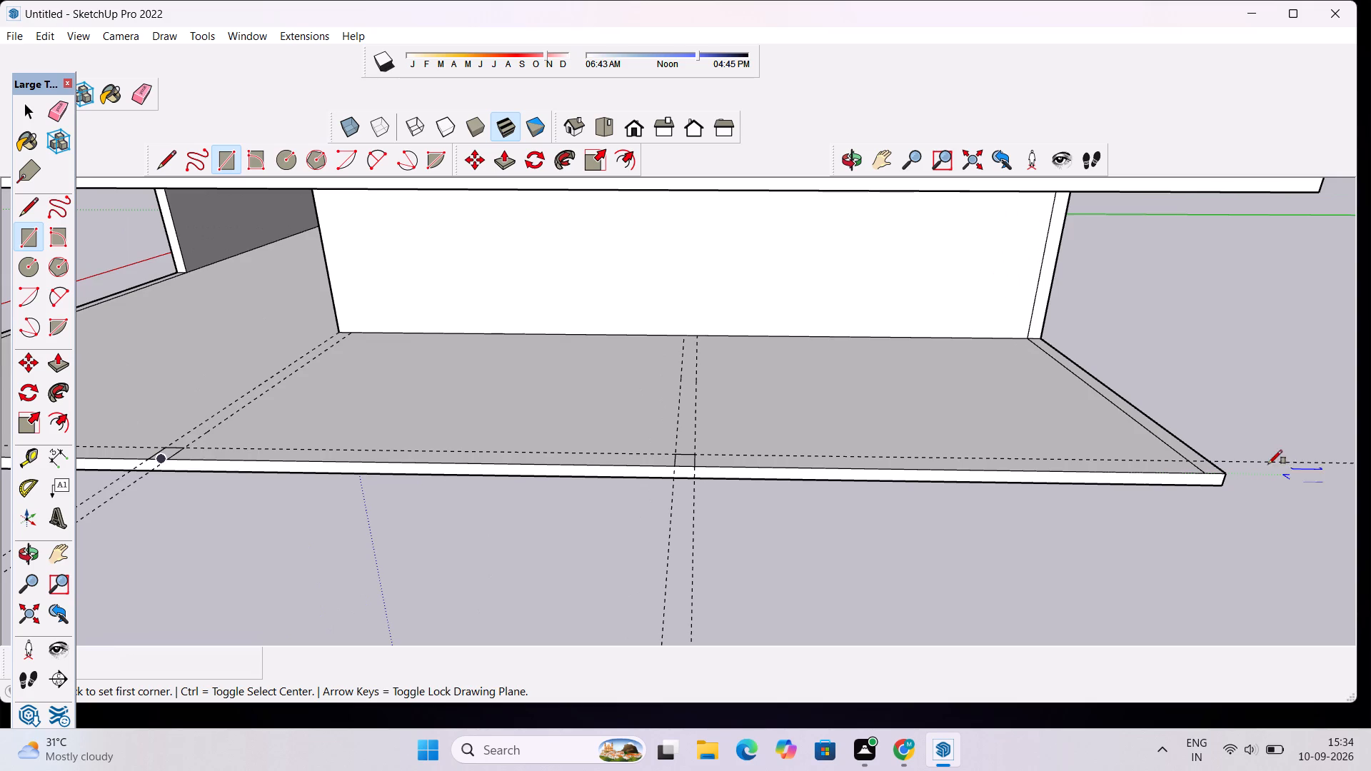
scroll(1238, 462, down, 6)
scroll(1294, 478, up, 7)
scroll(1215, 473, up, 7)
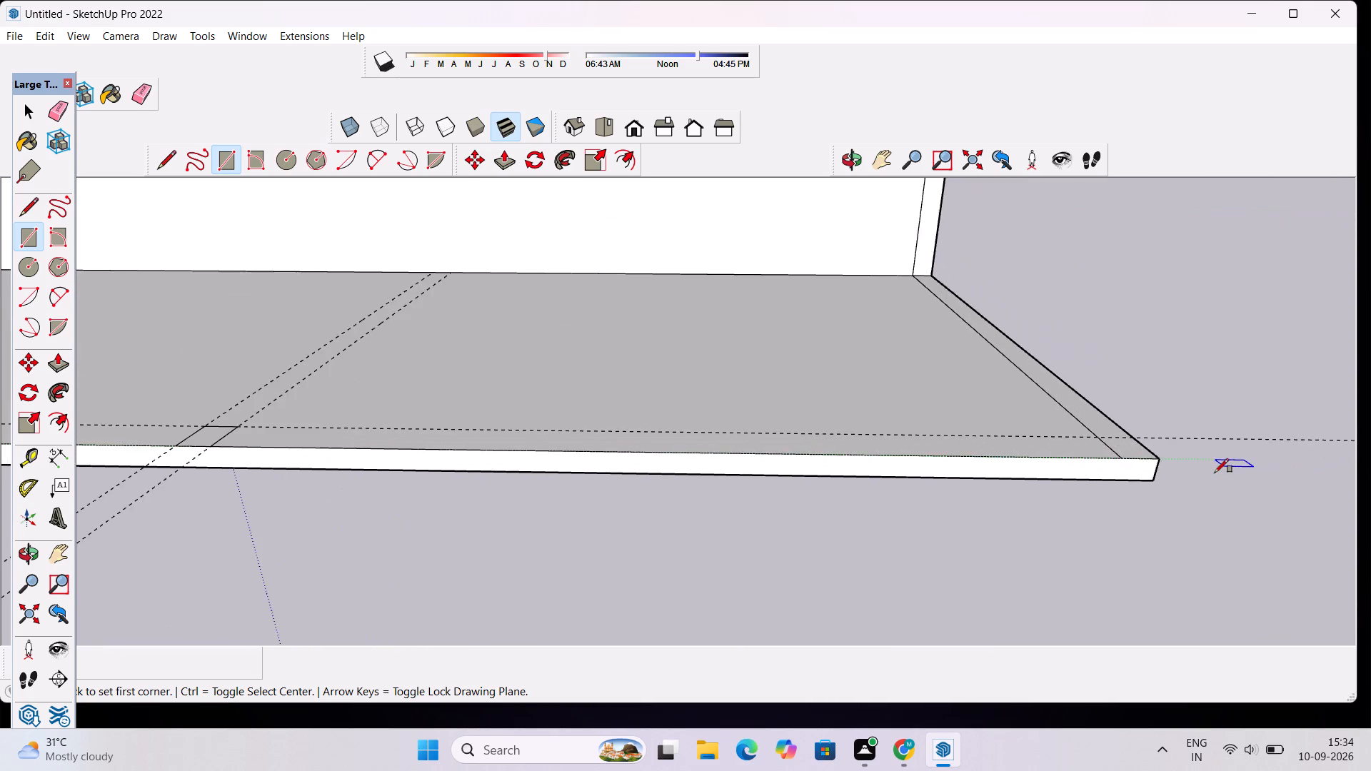
scroll(1215, 473, up, 11)
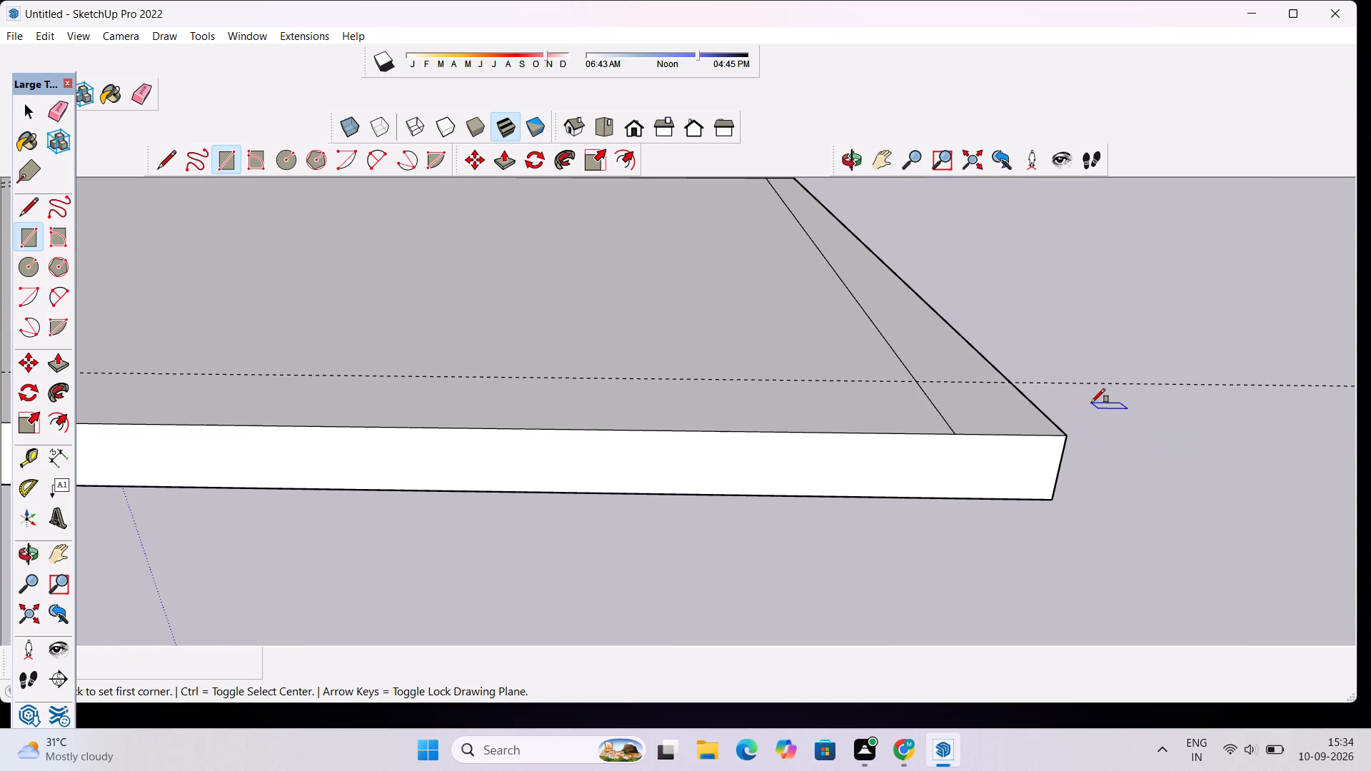
scroll(1091, 403, up, 4)
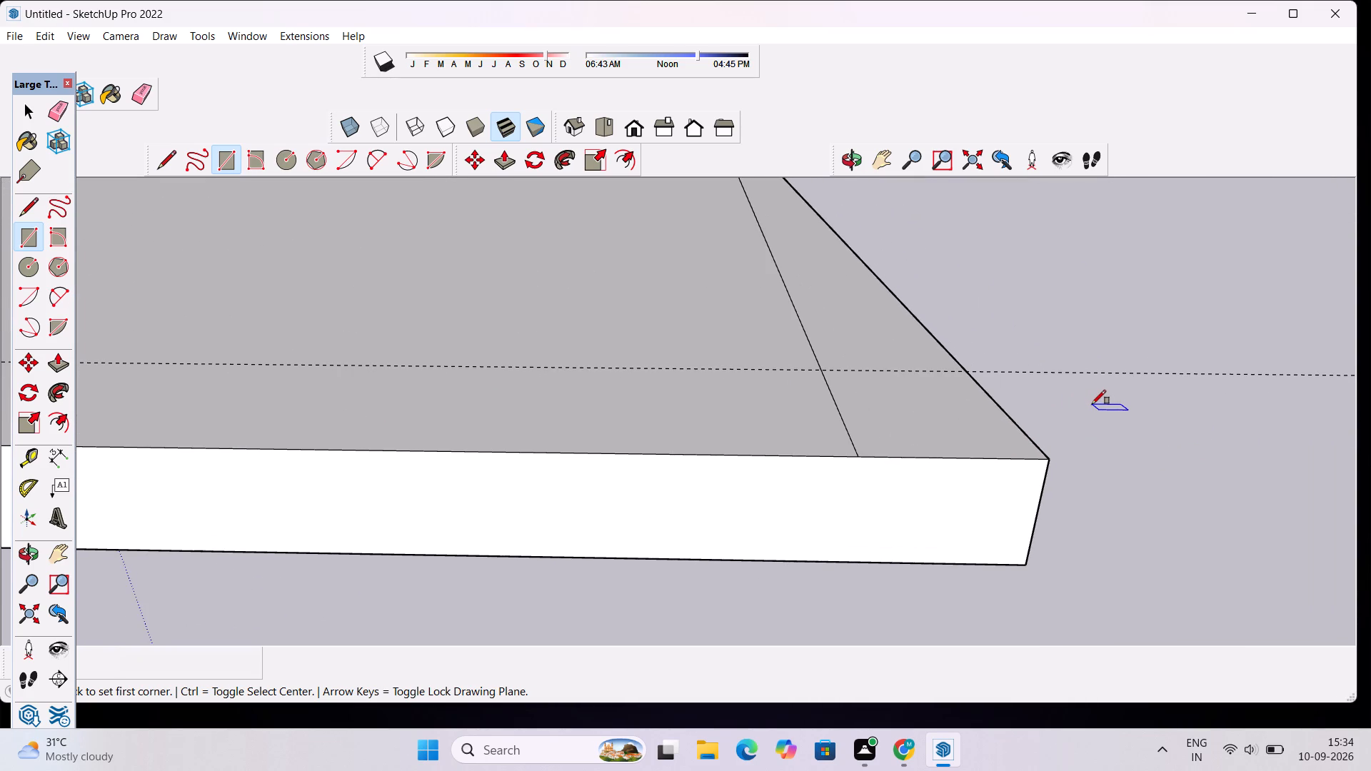
scroll(1048, 394, up, 5)
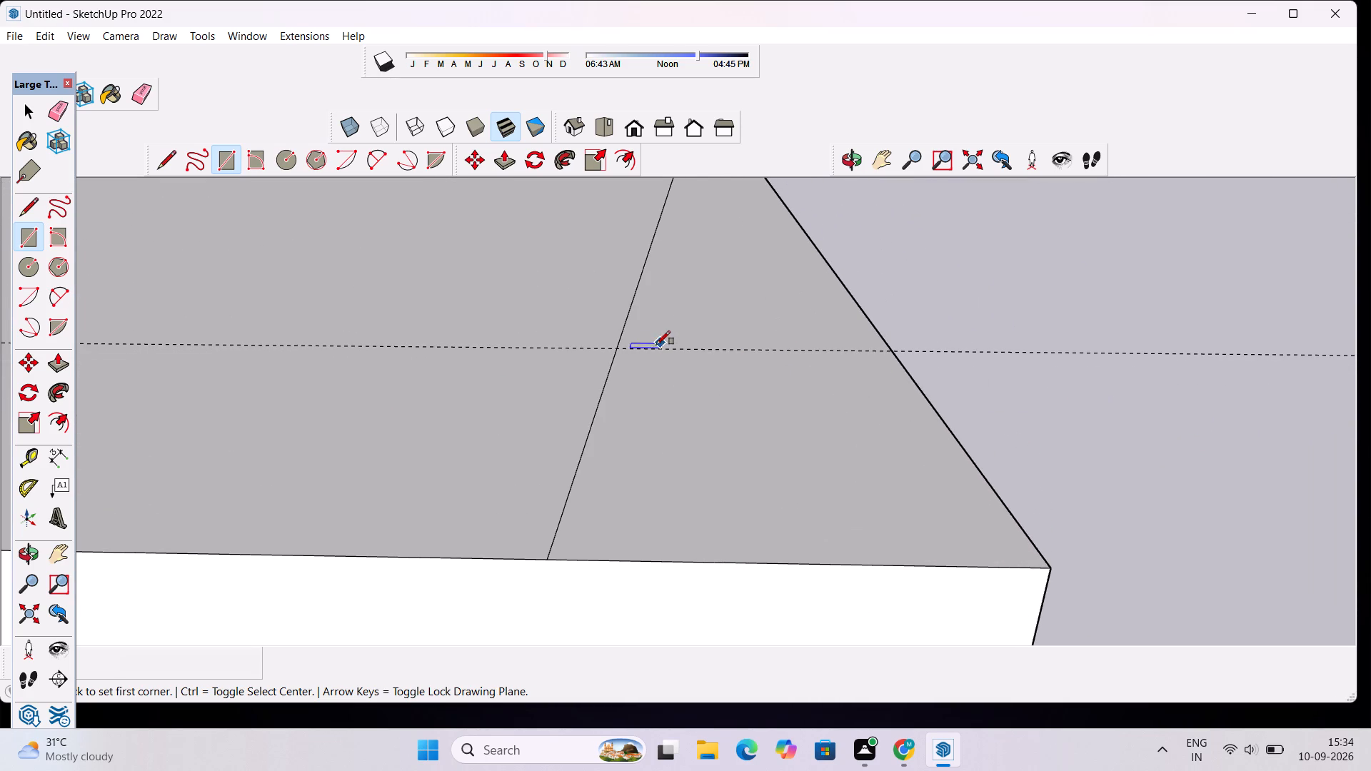
click(616, 349)
click(1050, 570)
Erase the 1' front-edge guide and both pairs of crossing guides, leaving the three column rectangles on the bottom slab.
scroll(970, 457, down, 12)
click(849, 160)
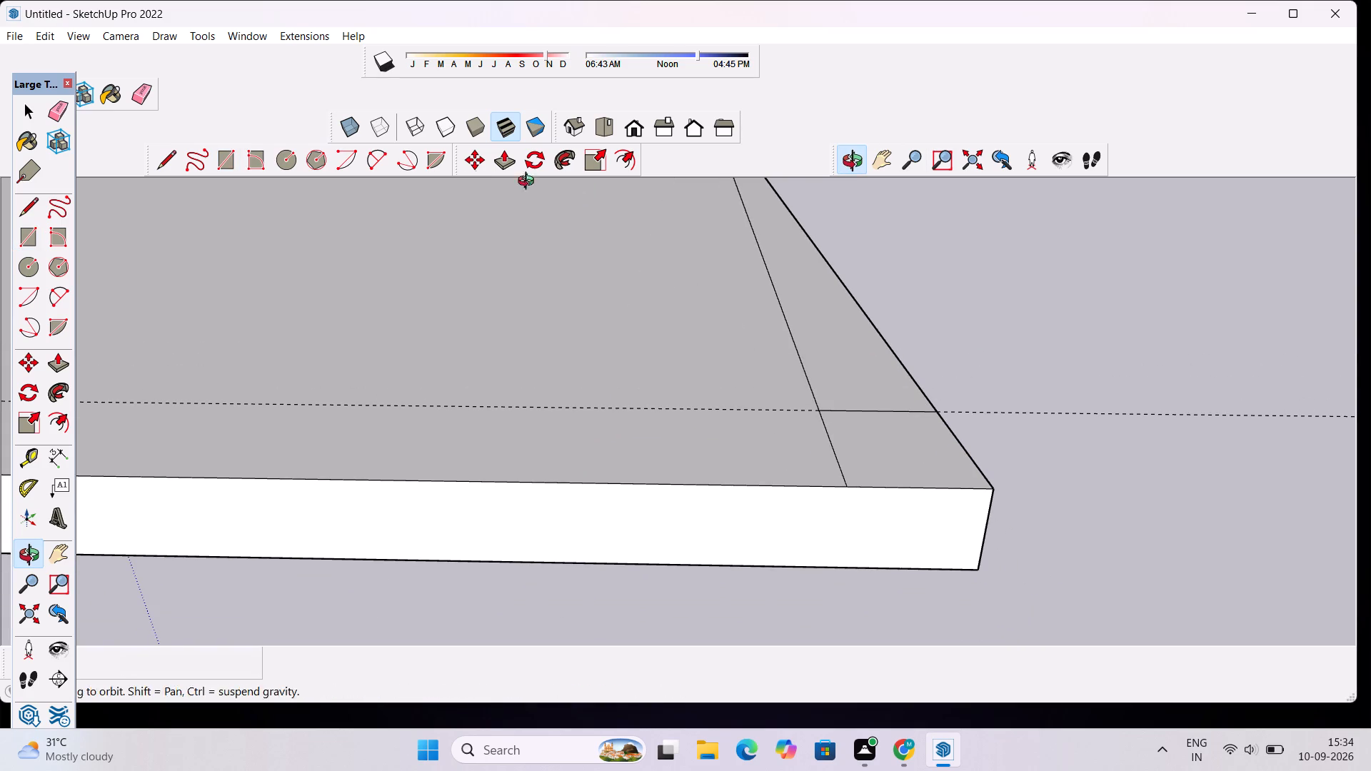
click(138, 99)
drag(1001, 379, 1005, 390)
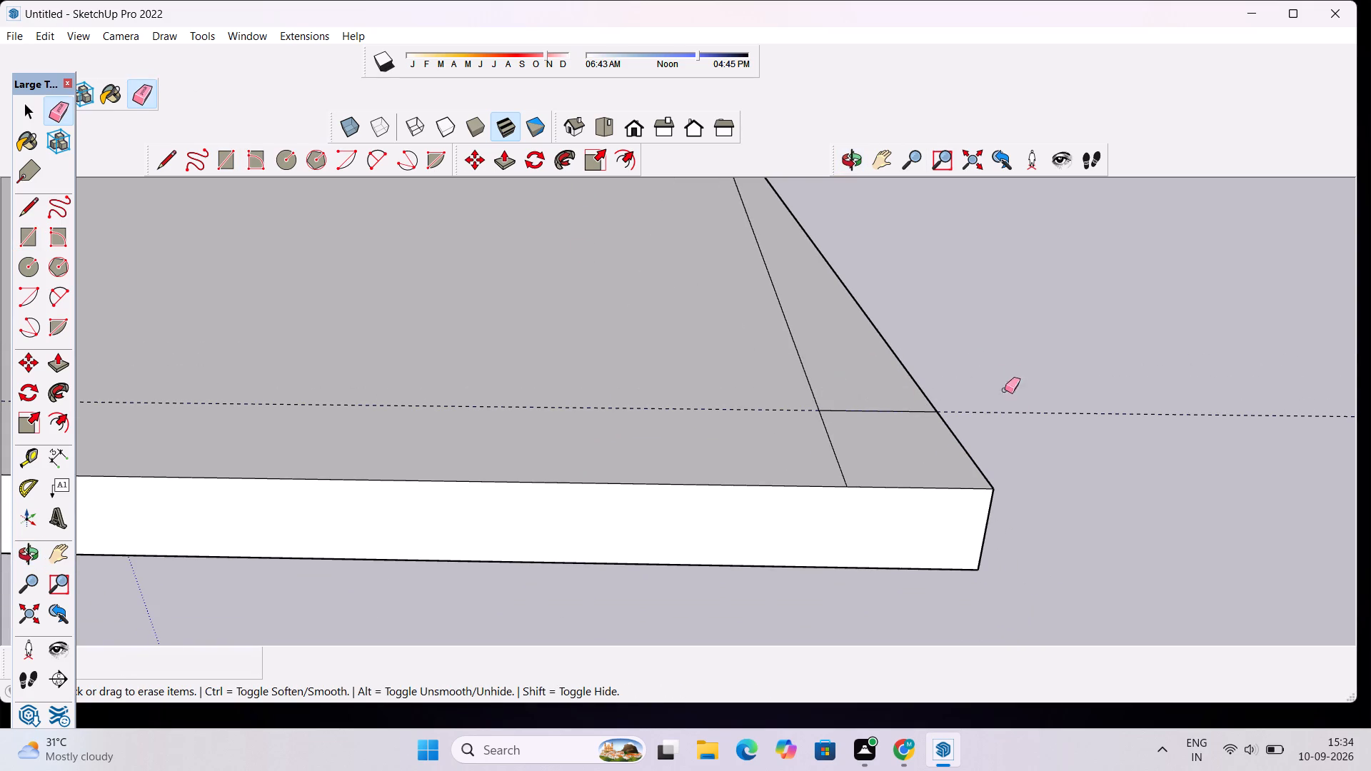
drag(1005, 390, 1008, 423)
scroll(1008, 423, down, 20)
scroll(1008, 423, down, 3)
drag(716, 366, 690, 366)
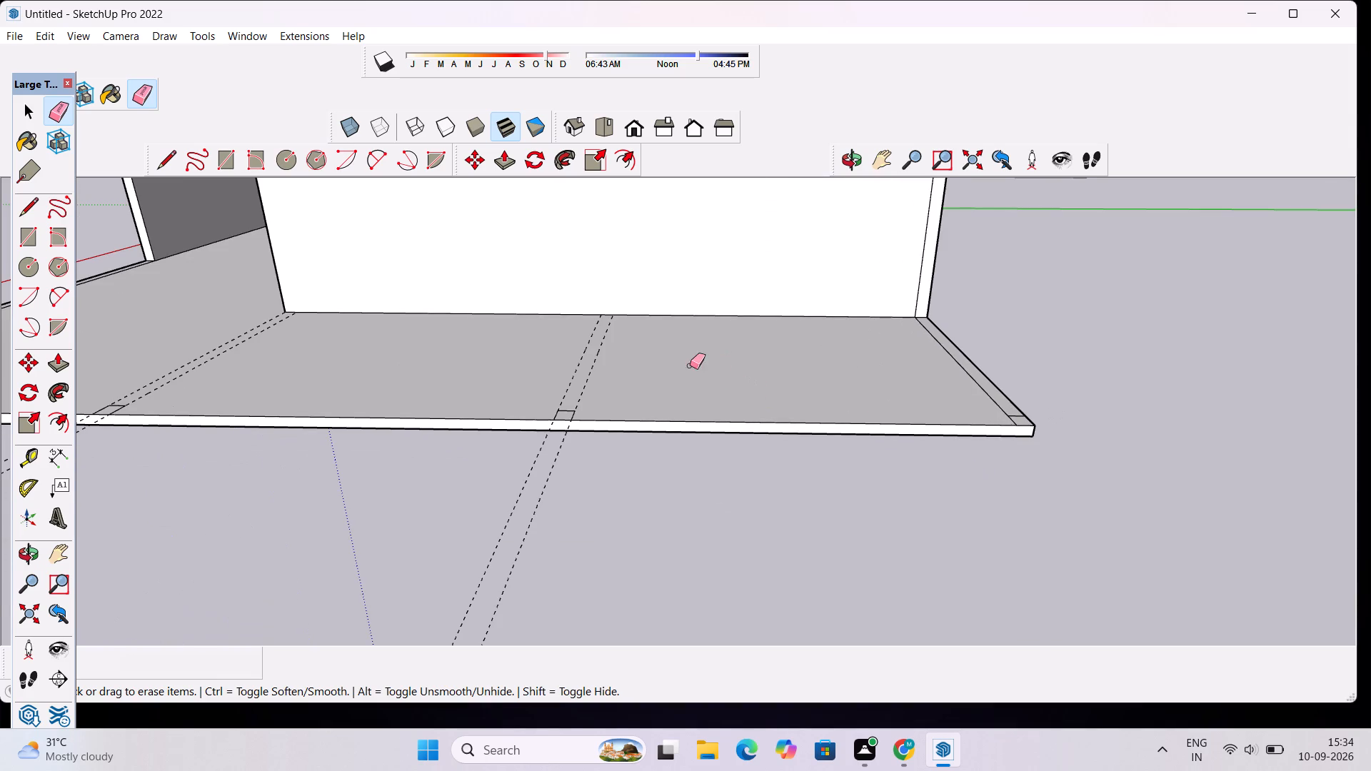
drag(690, 366, 228, 356)
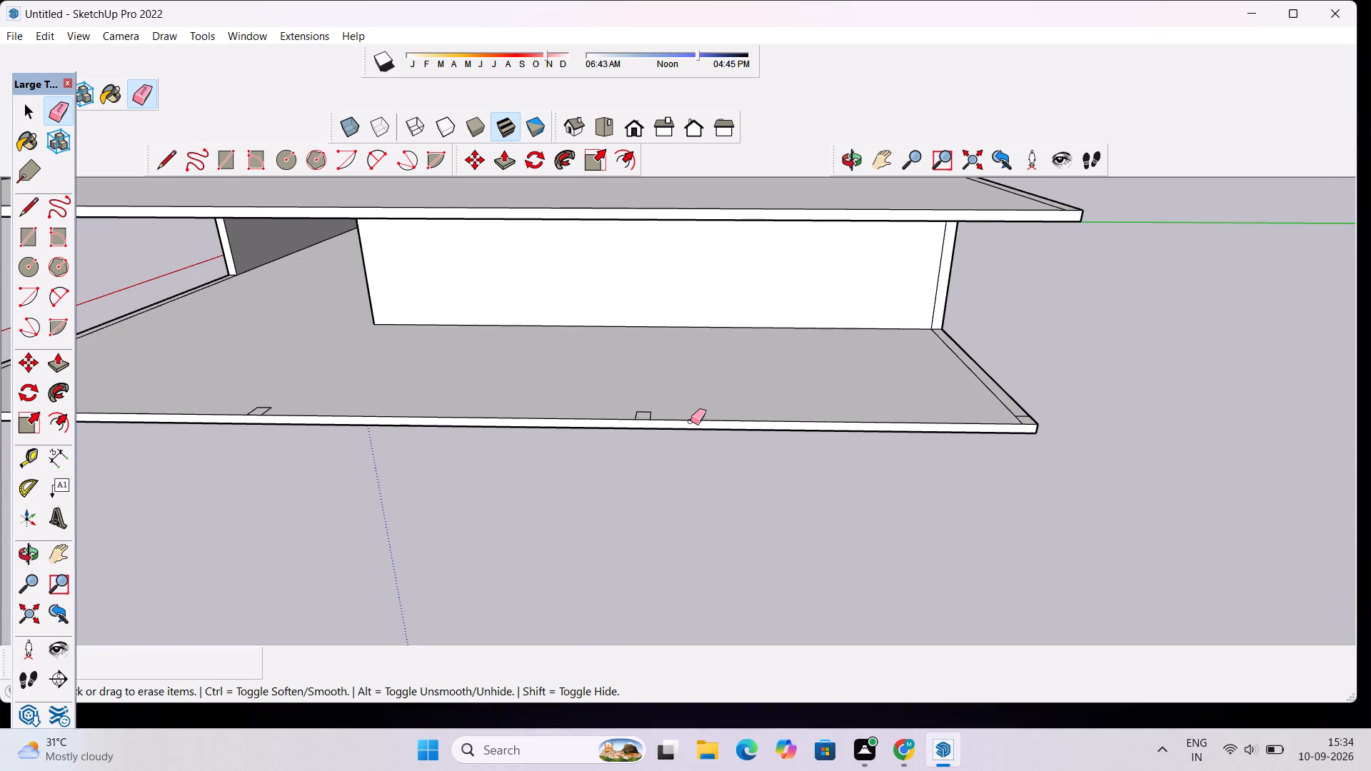
Push/Pull the ground-storey recessed wall's front face outward about 3' 10 15/16" toward the open front edge.
key(space)
click(848, 166)
drag(1105, 396, 937, 403)
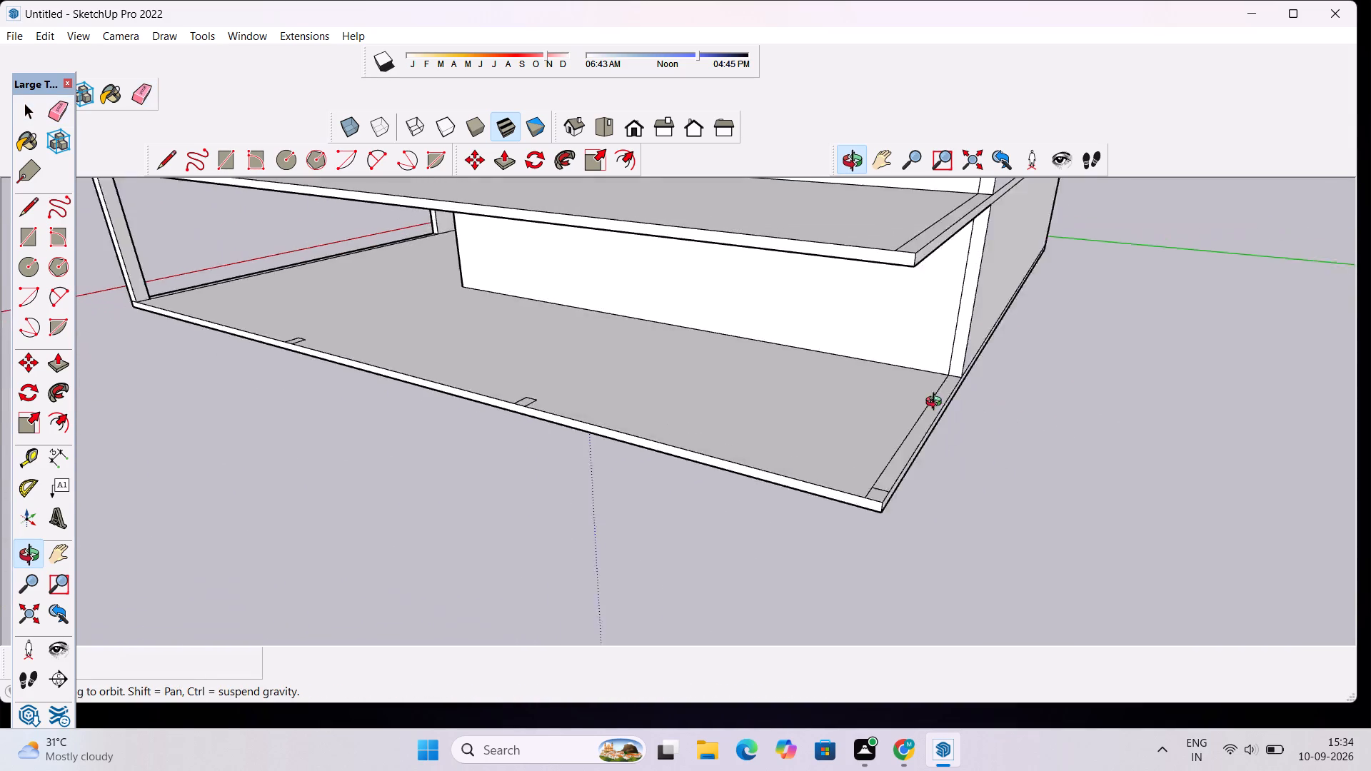
drag(937, 403, 821, 410)
scroll(818, 423, down, 5)
scroll(872, 366, up, 5)
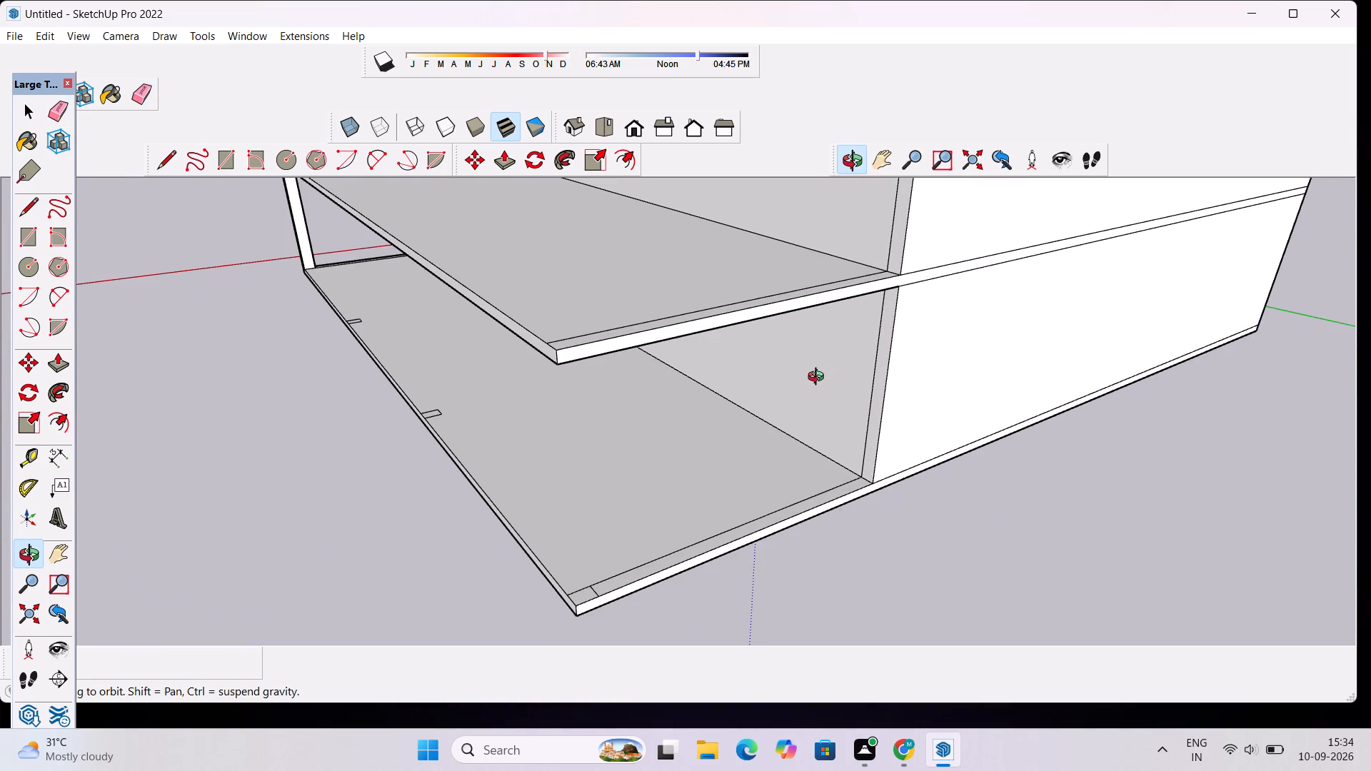
key(space)
click(829, 376)
key(p)
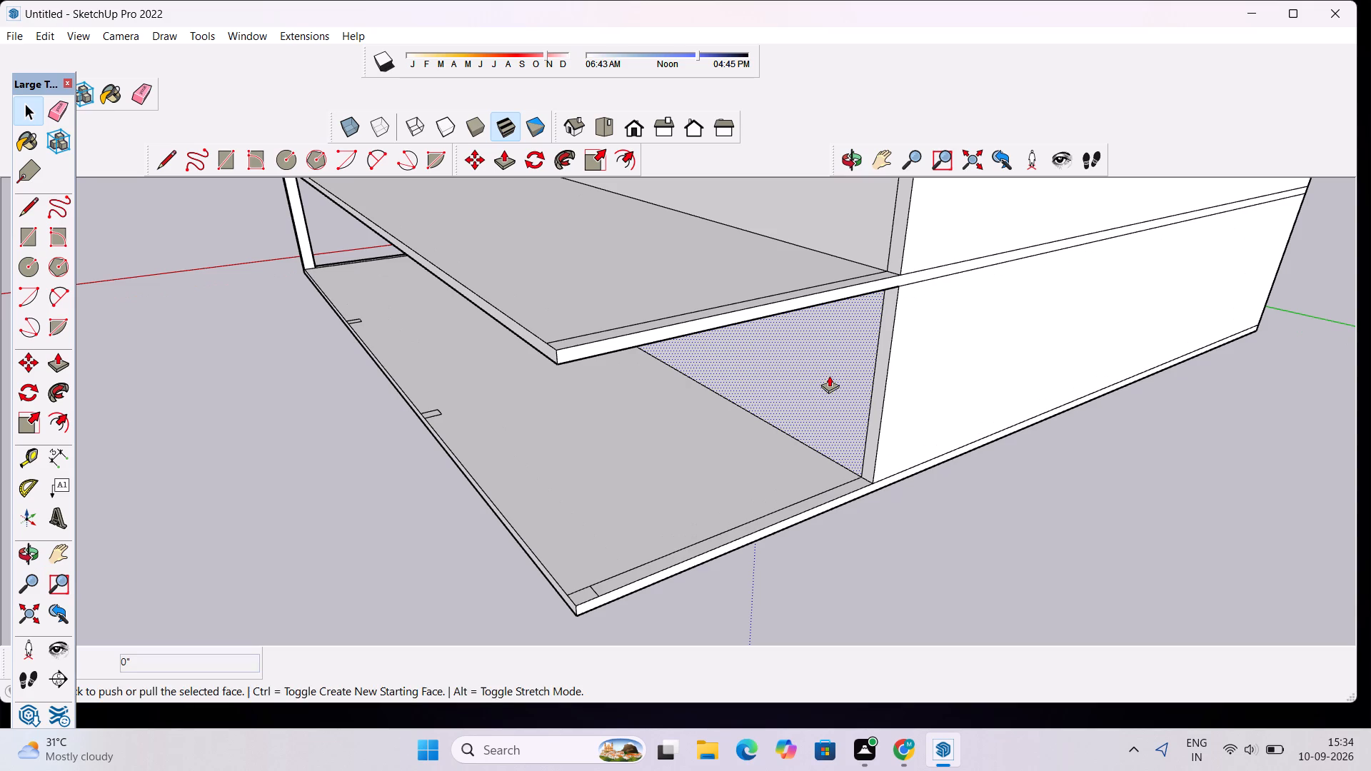
click(831, 376)
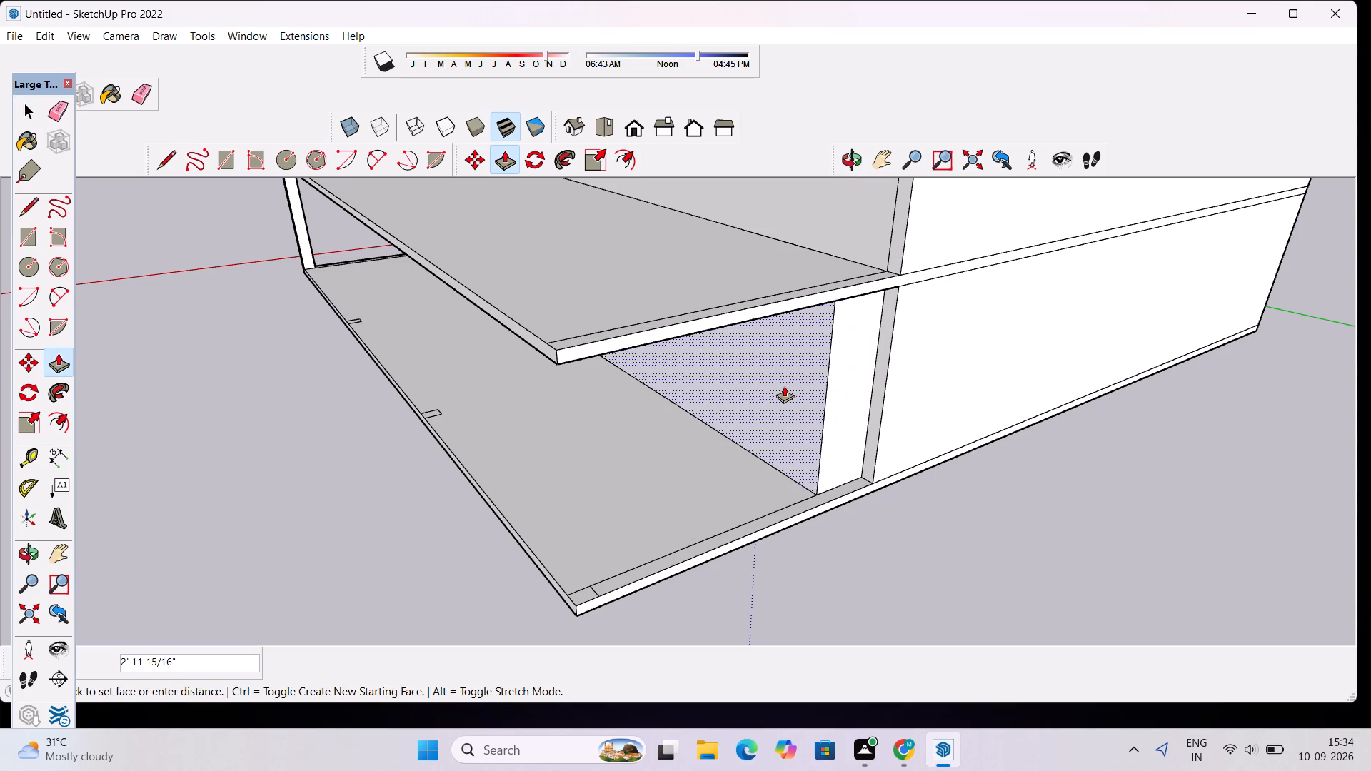
scroll(775, 387, down, 5)
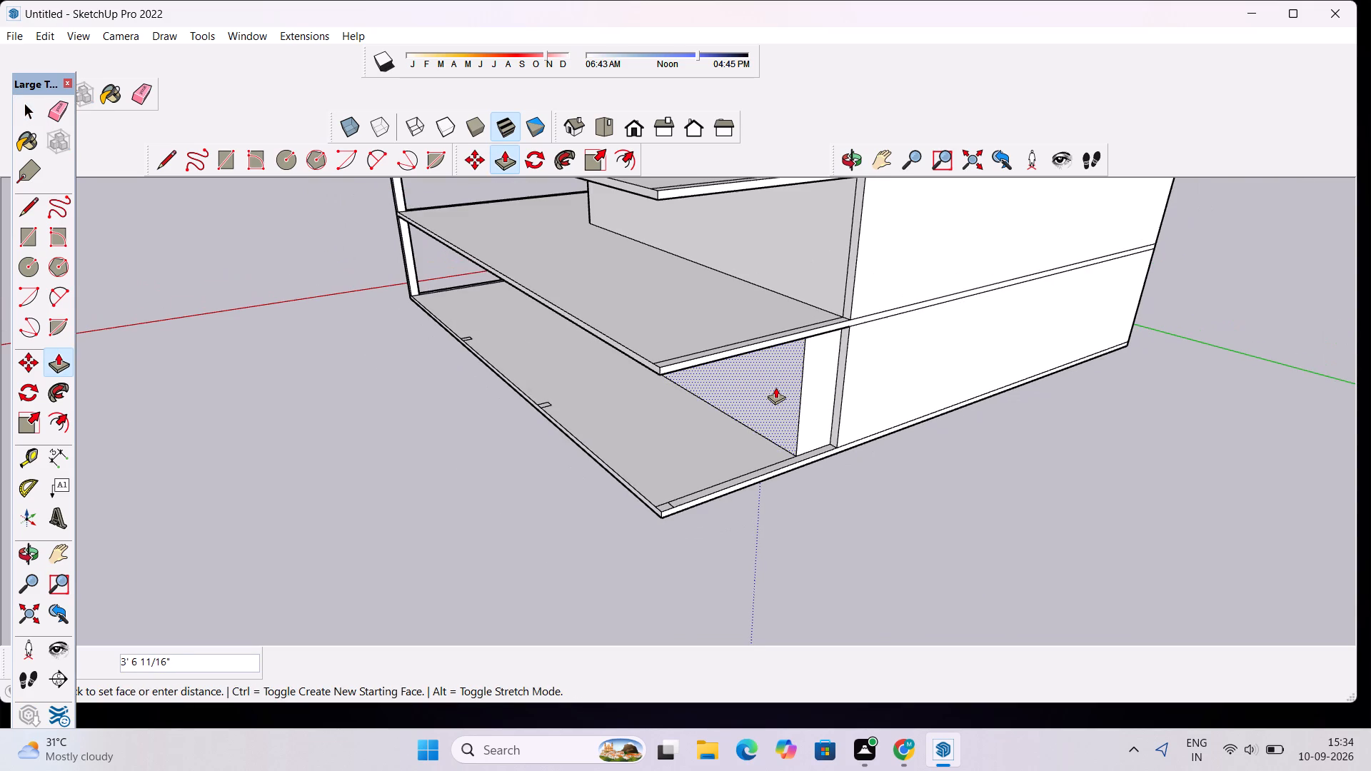
click(771, 385)
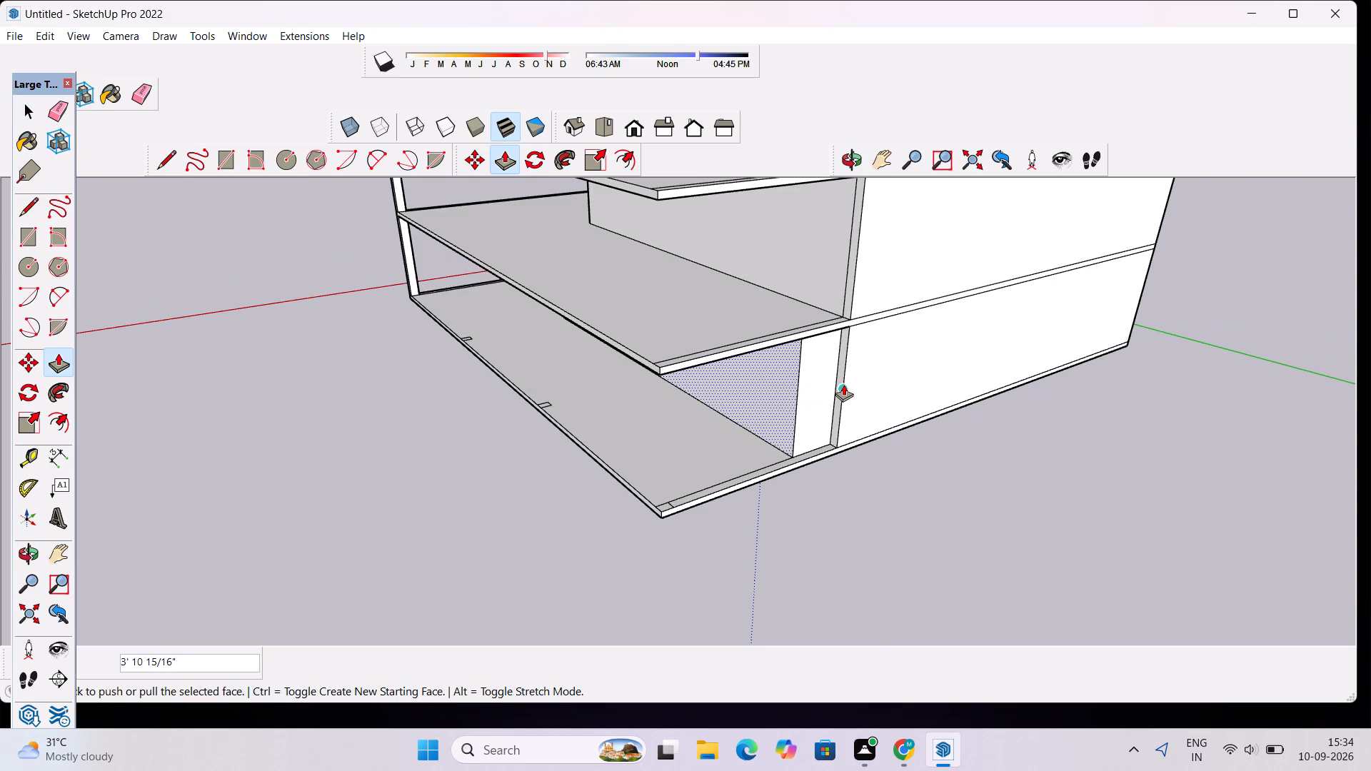
Push/Pull the ground-storey side wall's narrow end face 3' 10 15/16" to line up with the recessed wall's front face.
scroll(843, 384, up, 8)
key(space)
click(832, 390)
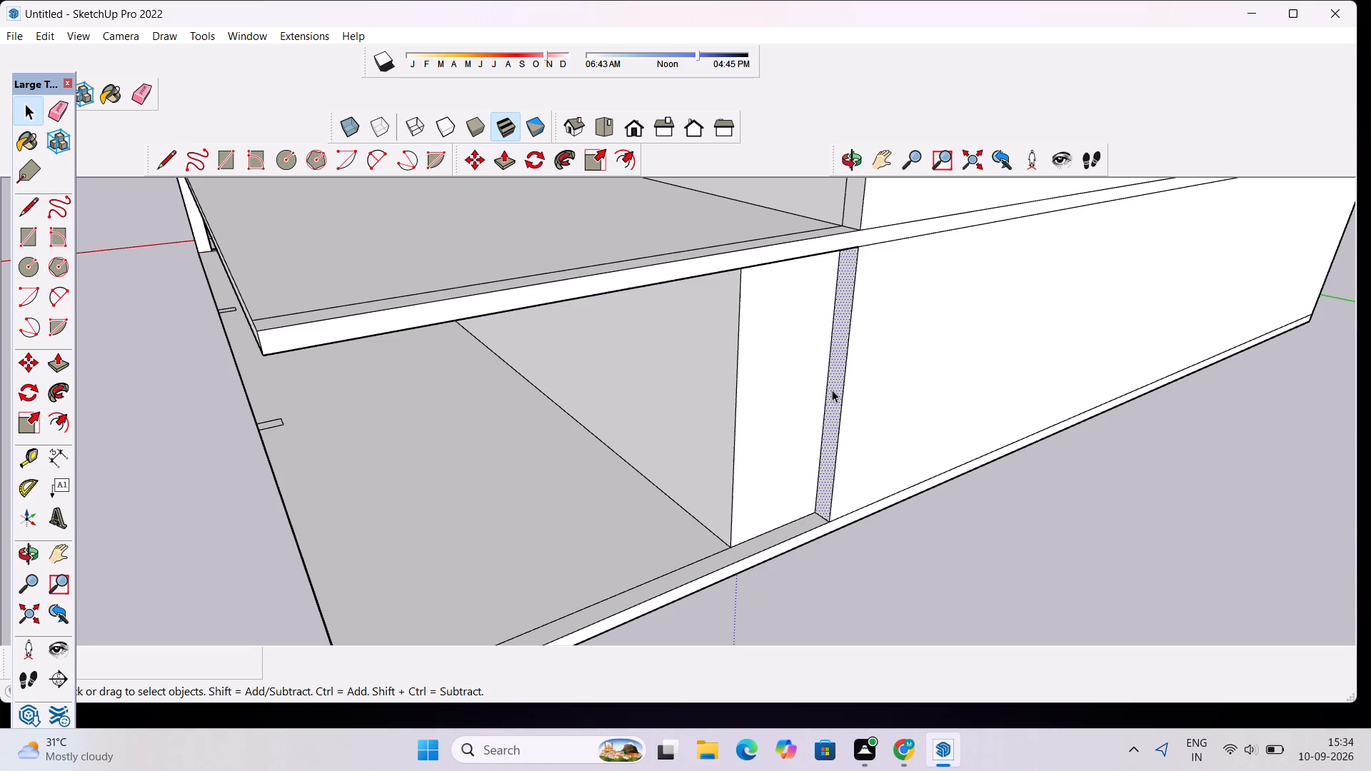
key(p)
click(833, 390)
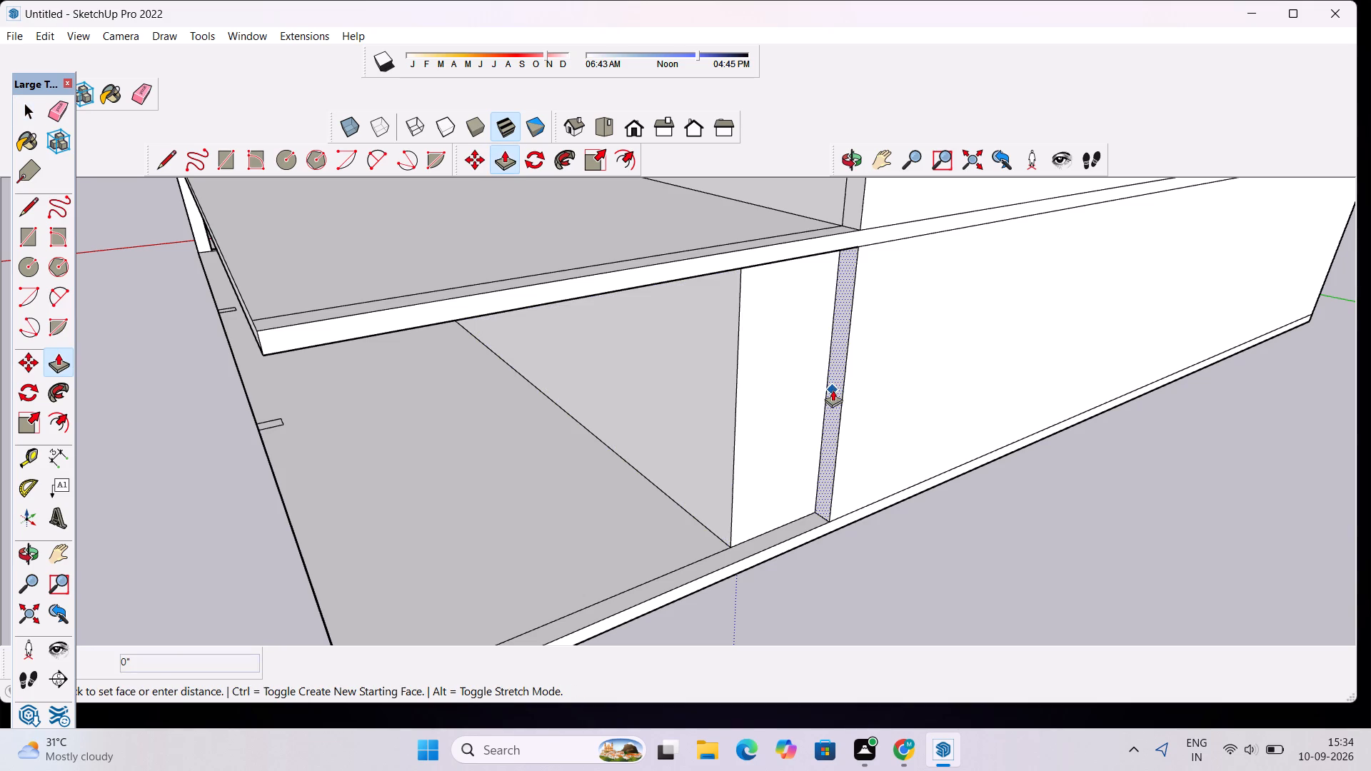
click(740, 306)
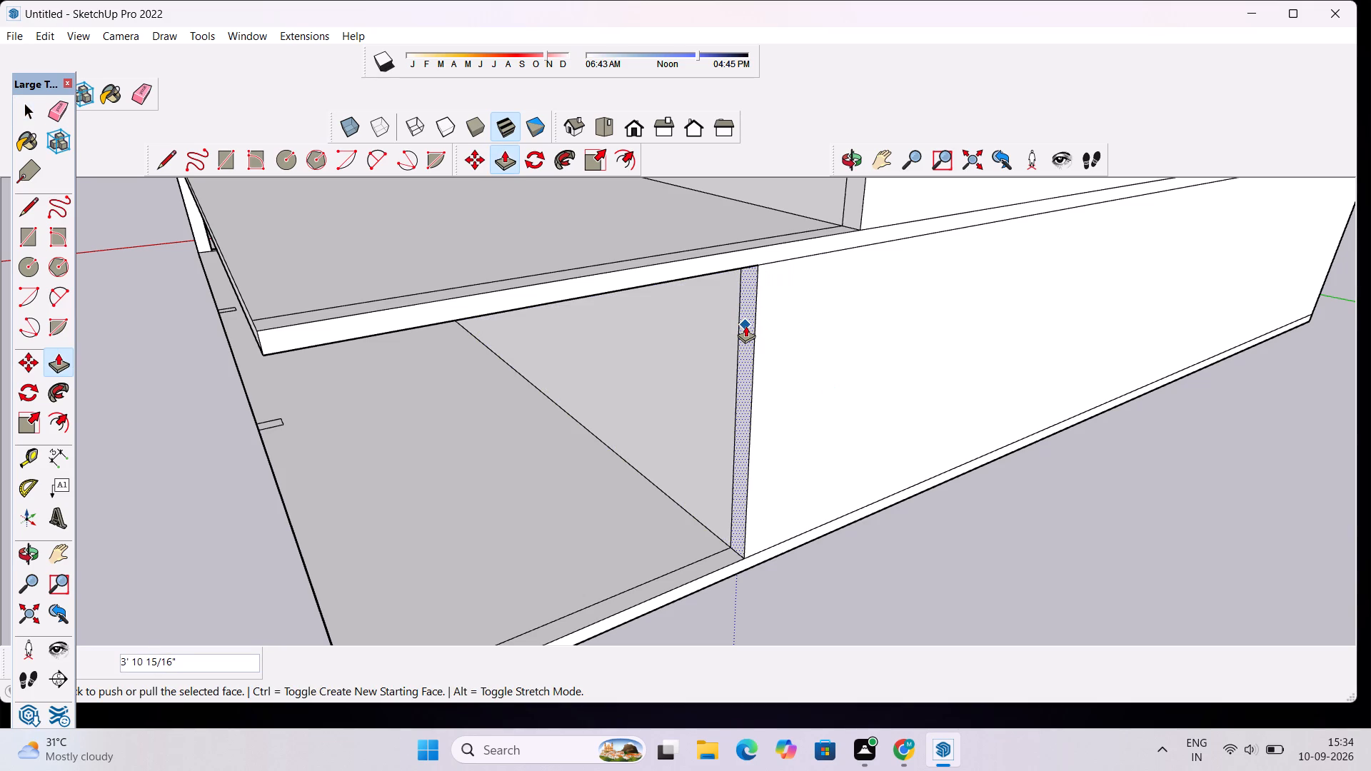
Push/Pull the middle-storey recessed wall's front face 3' 10 15/16" outward, aligning it with the ground-storey wall below.
scroll(745, 331, down, 12)
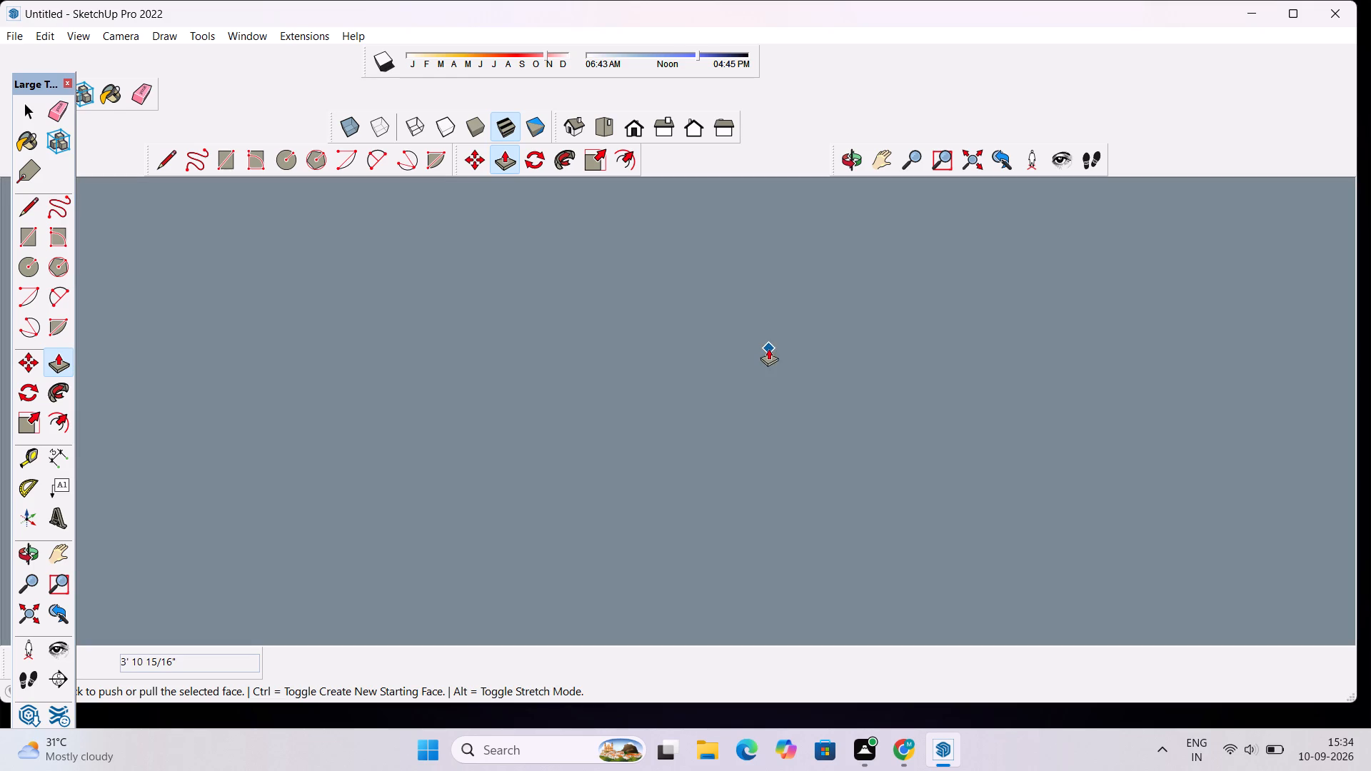
scroll(770, 333, up, 5)
scroll(777, 336, up, 20)
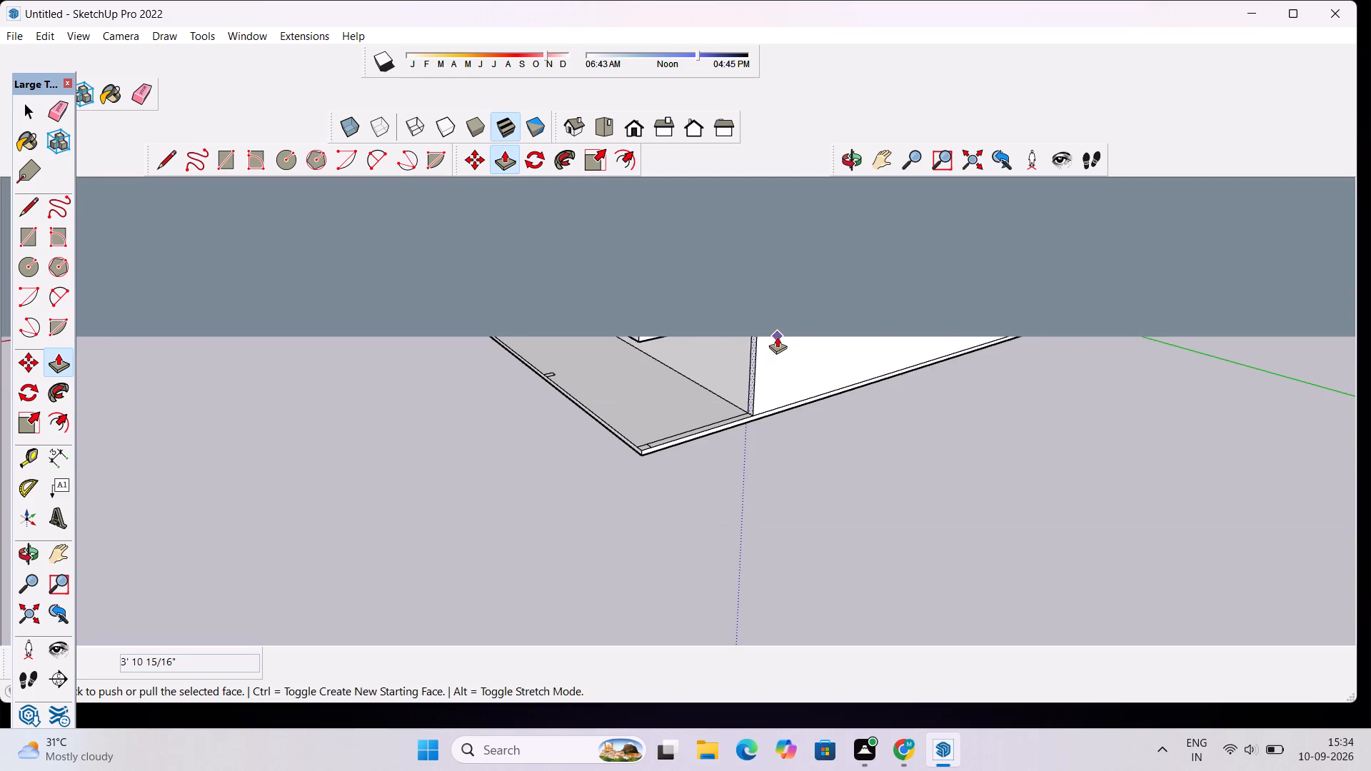
scroll(777, 336, up, 2)
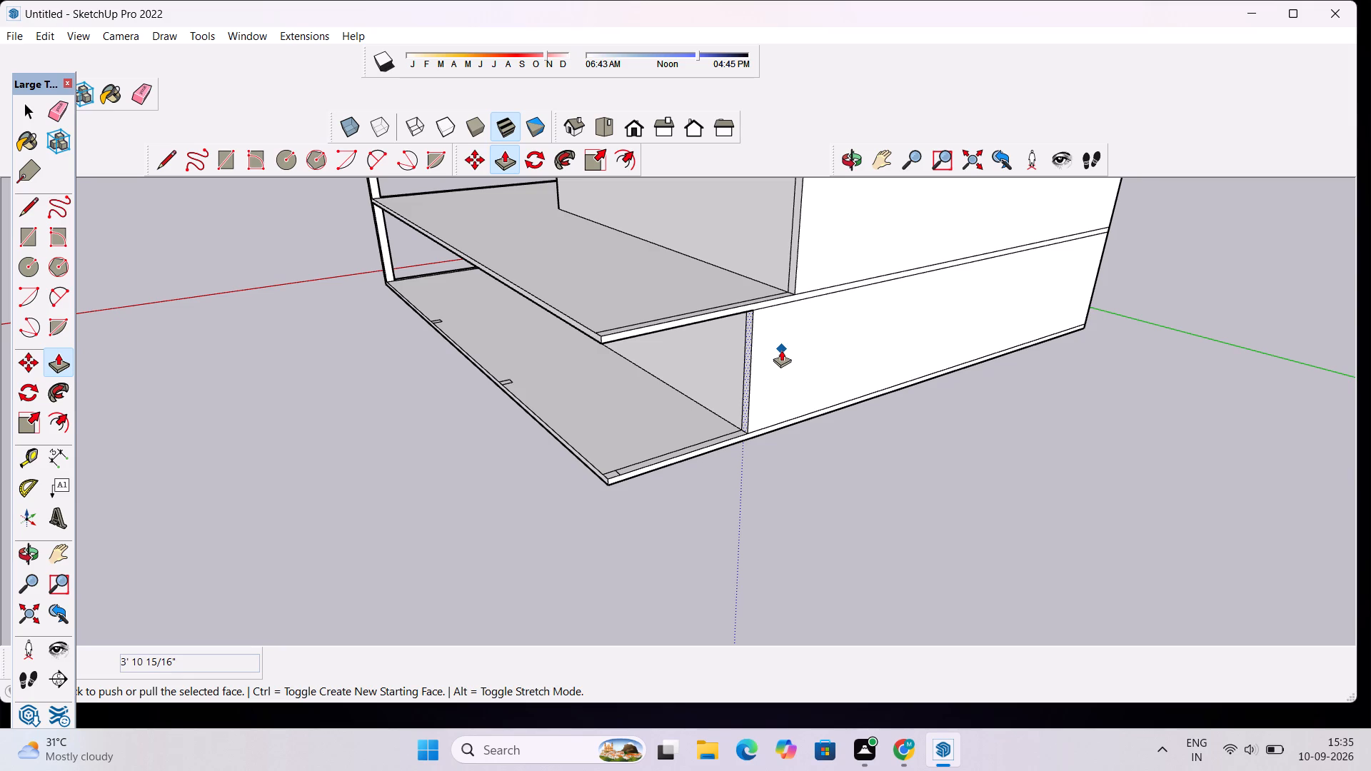
scroll(755, 286, up, 4)
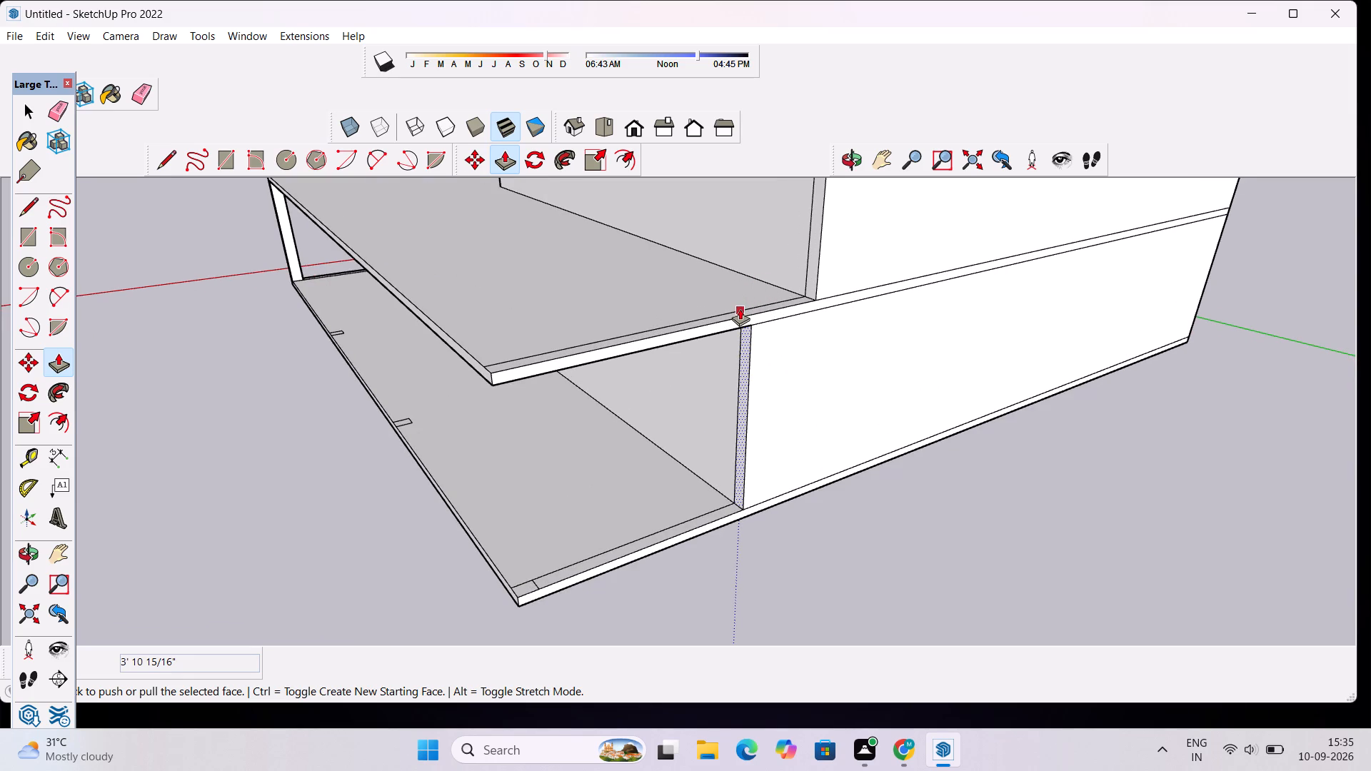
scroll(767, 304, up, 1)
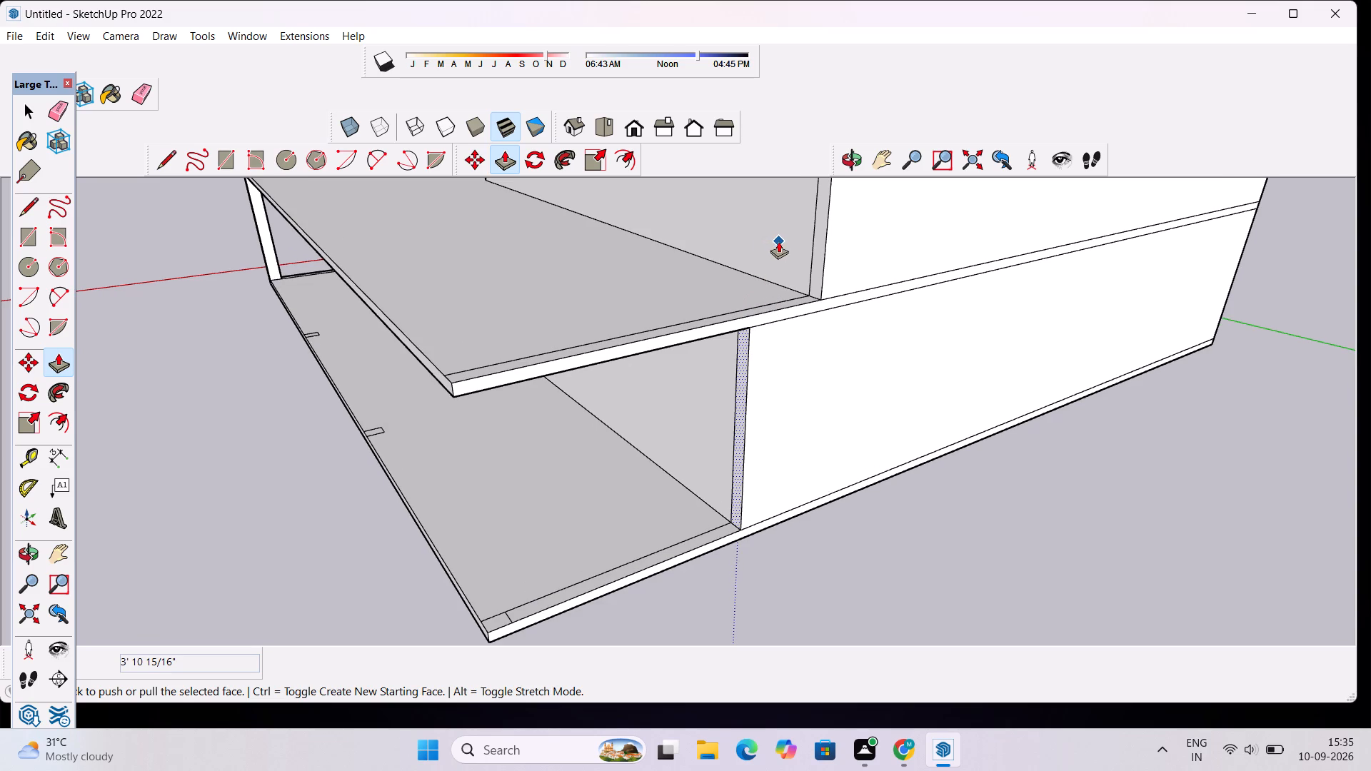
key(space)
click(780, 239)
key(p)
click(783, 250)
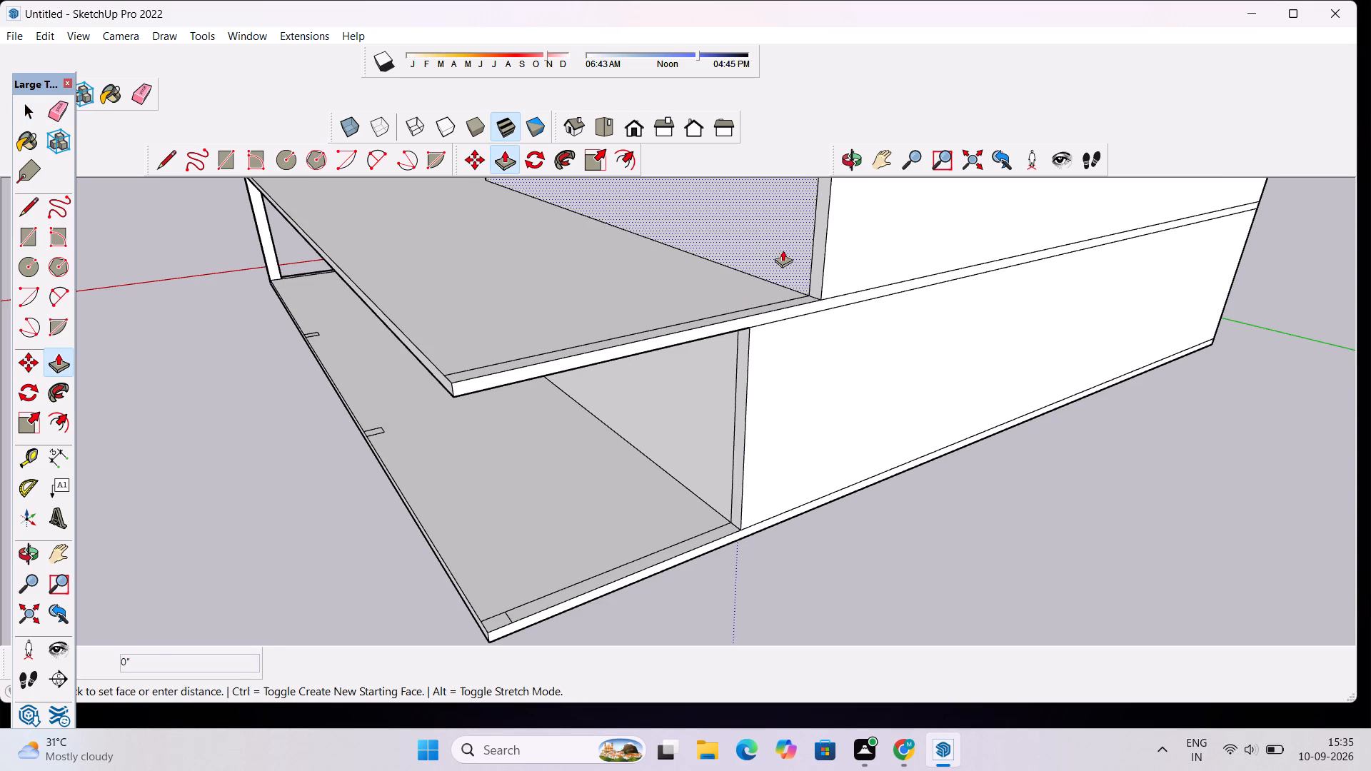
click(750, 338)
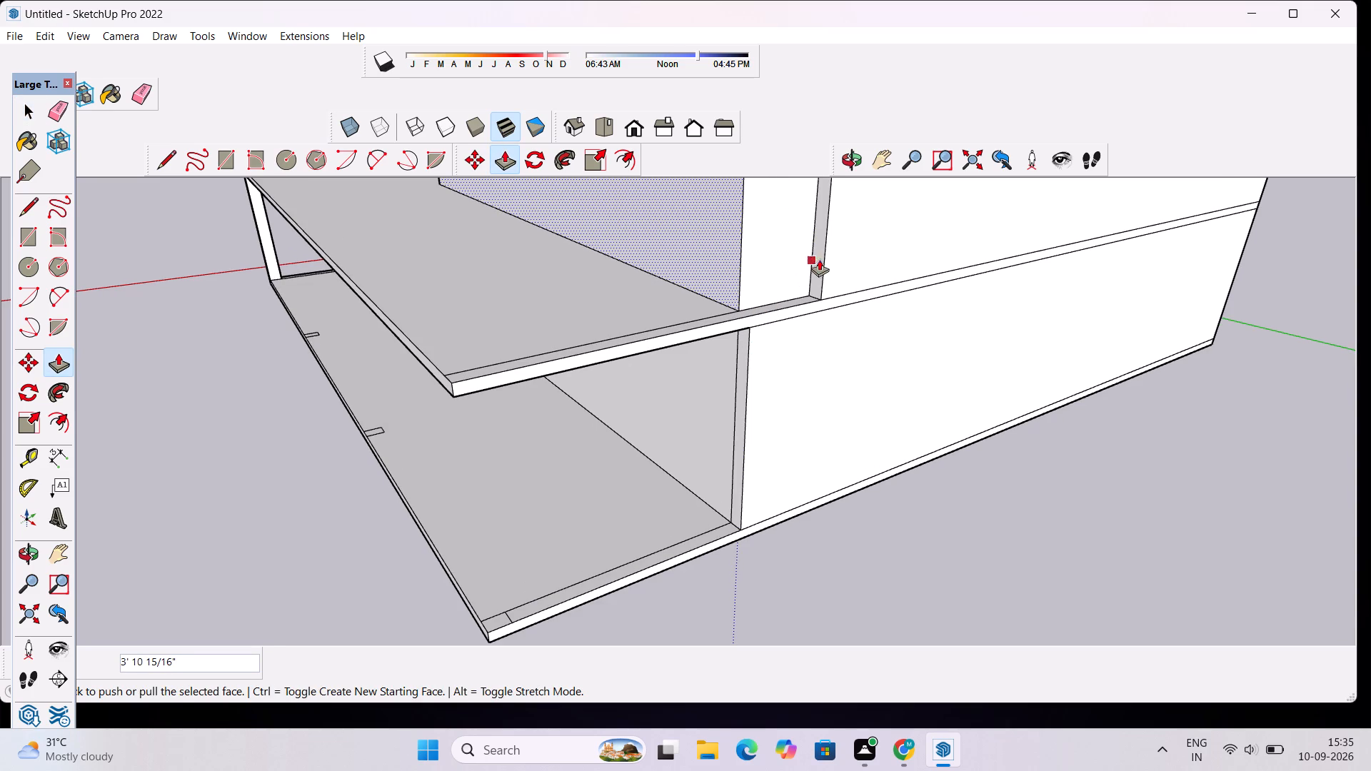
Push/Pull the middle-storey side wall's narrow end face 3' 10 15/16" to align with the ground-storey wall end.
key(space)
click(817, 257)
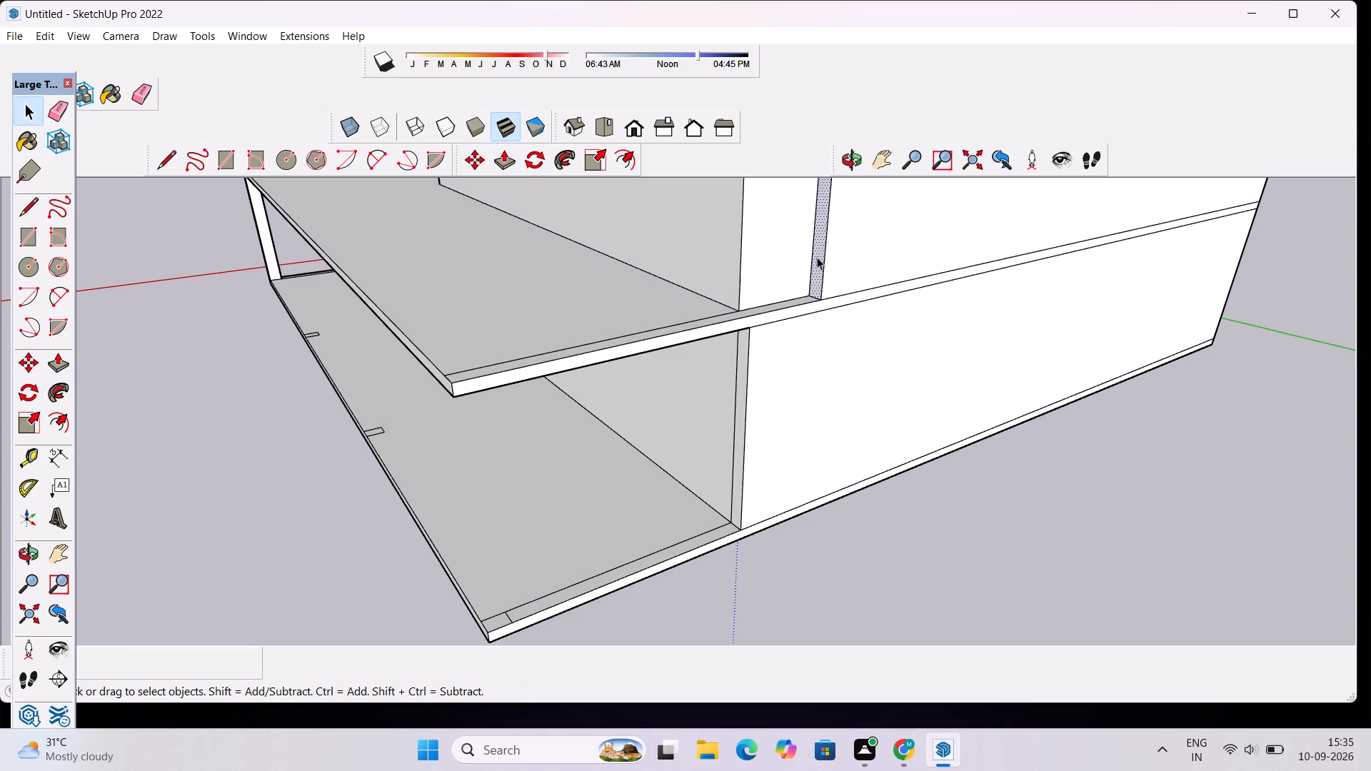
key(p)
click(817, 257)
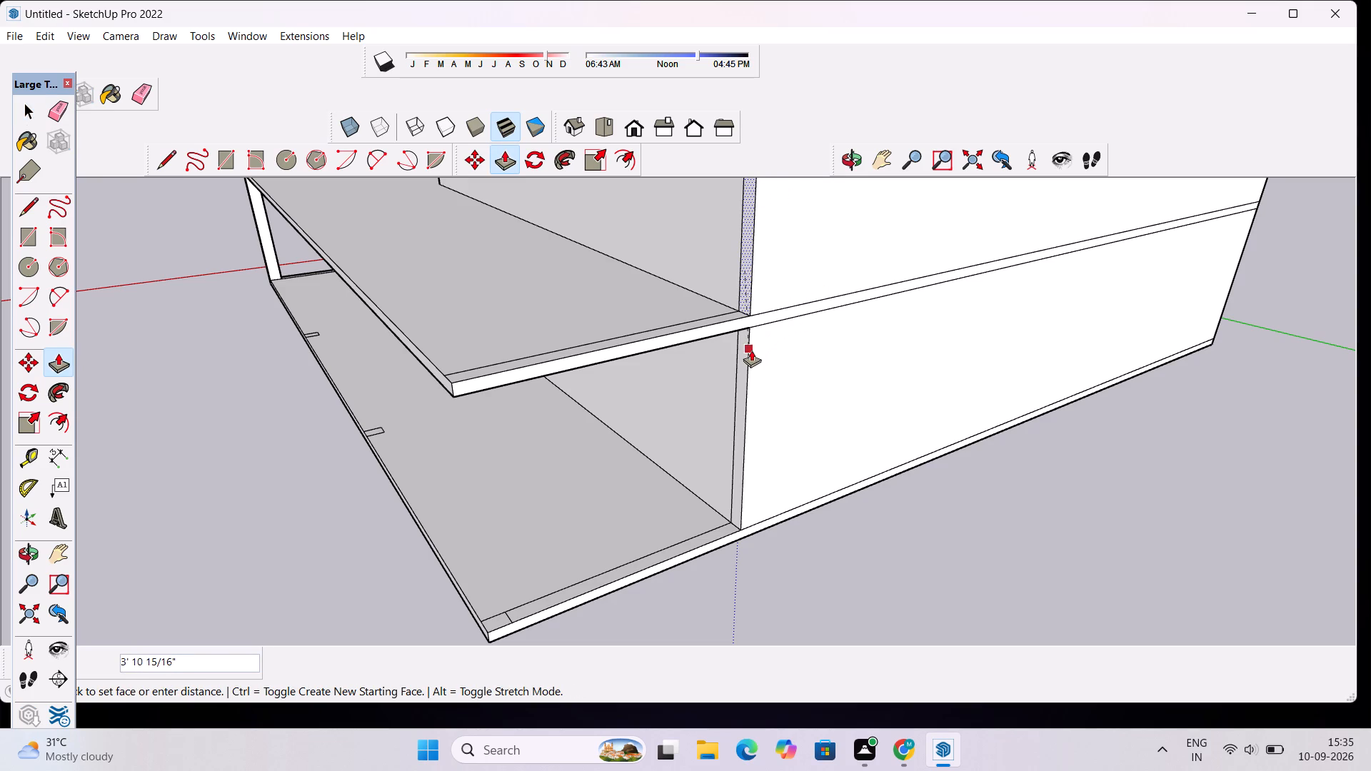
click(750, 353)
Examine the building from the side, rear and open front to compare the recessed wall positions across the three storeys.
scroll(738, 370, down, 12)
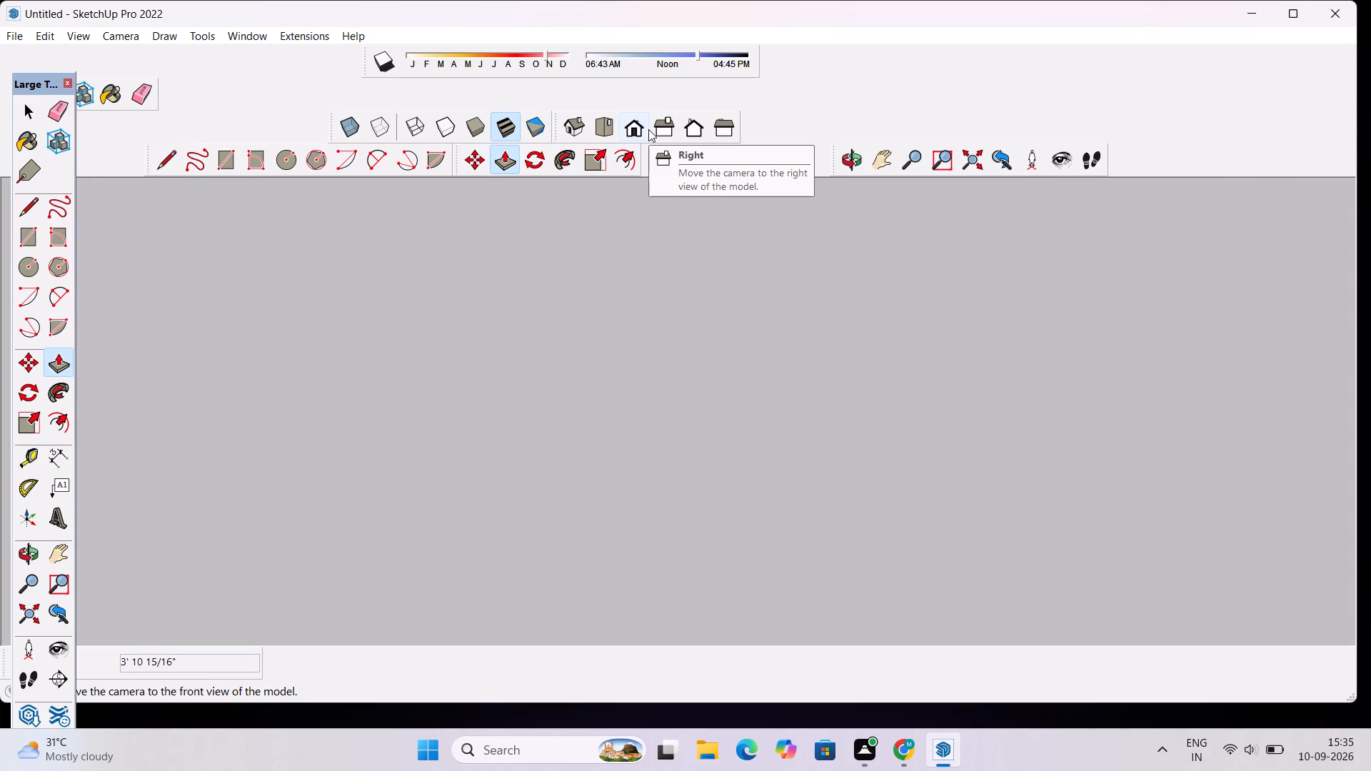
click(691, 136)
scroll(686, 363, down, 8)
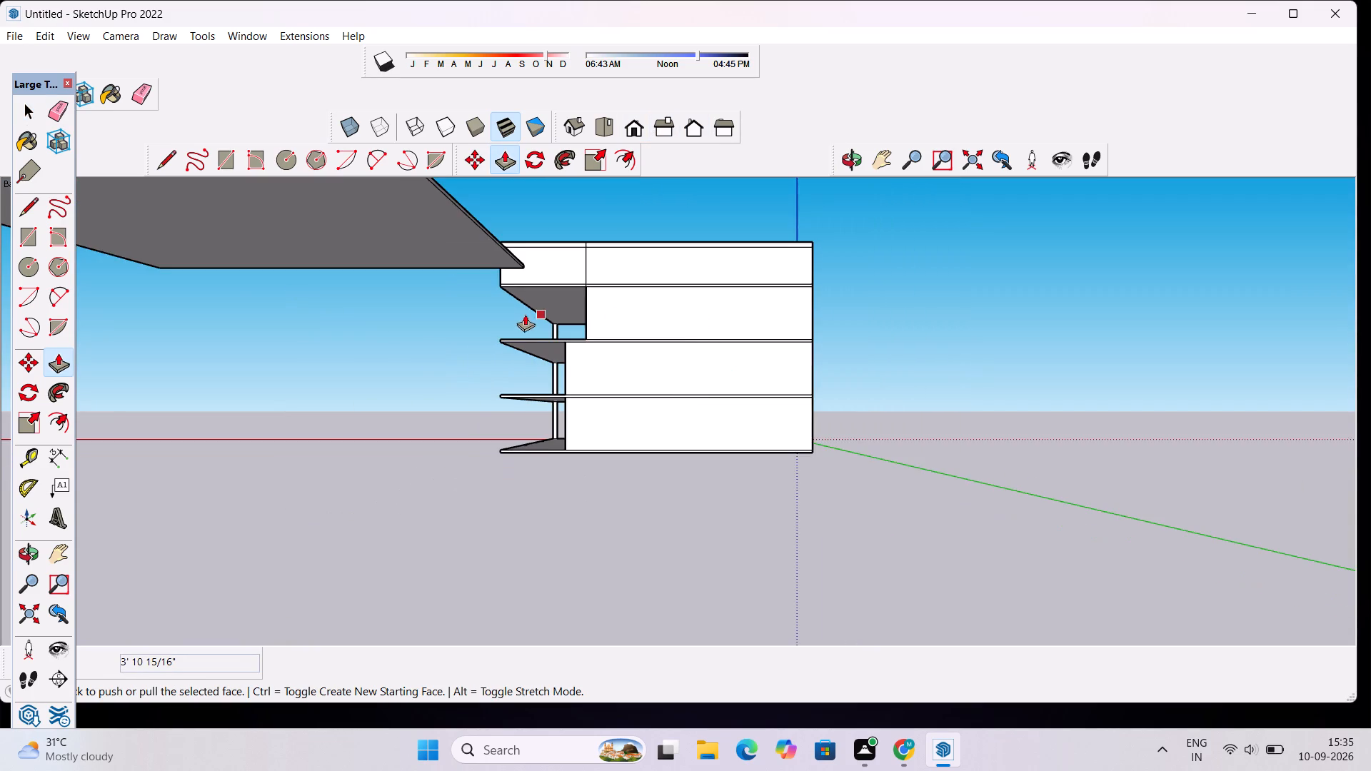
scroll(524, 314, up, 6)
click(840, 170)
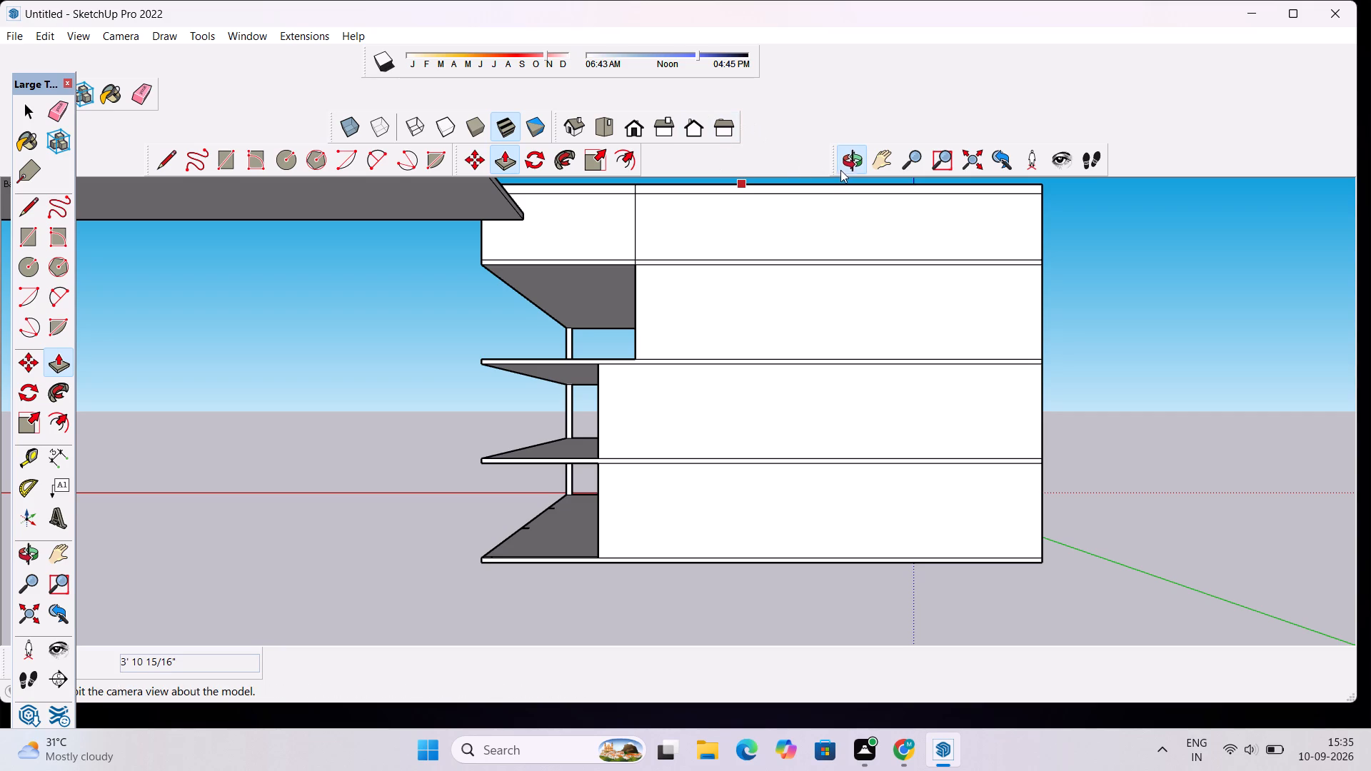
drag(728, 296, 521, 331)
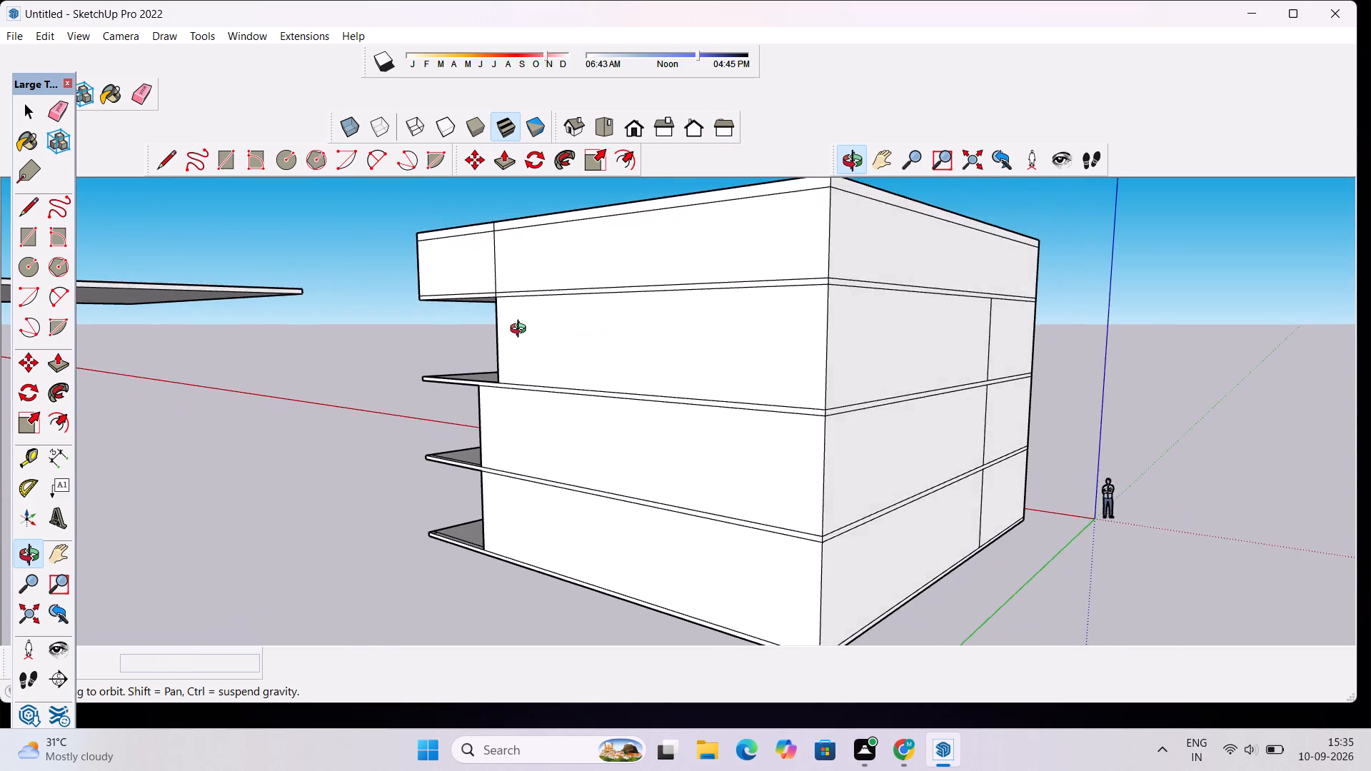
drag(521, 331, 1199, 359)
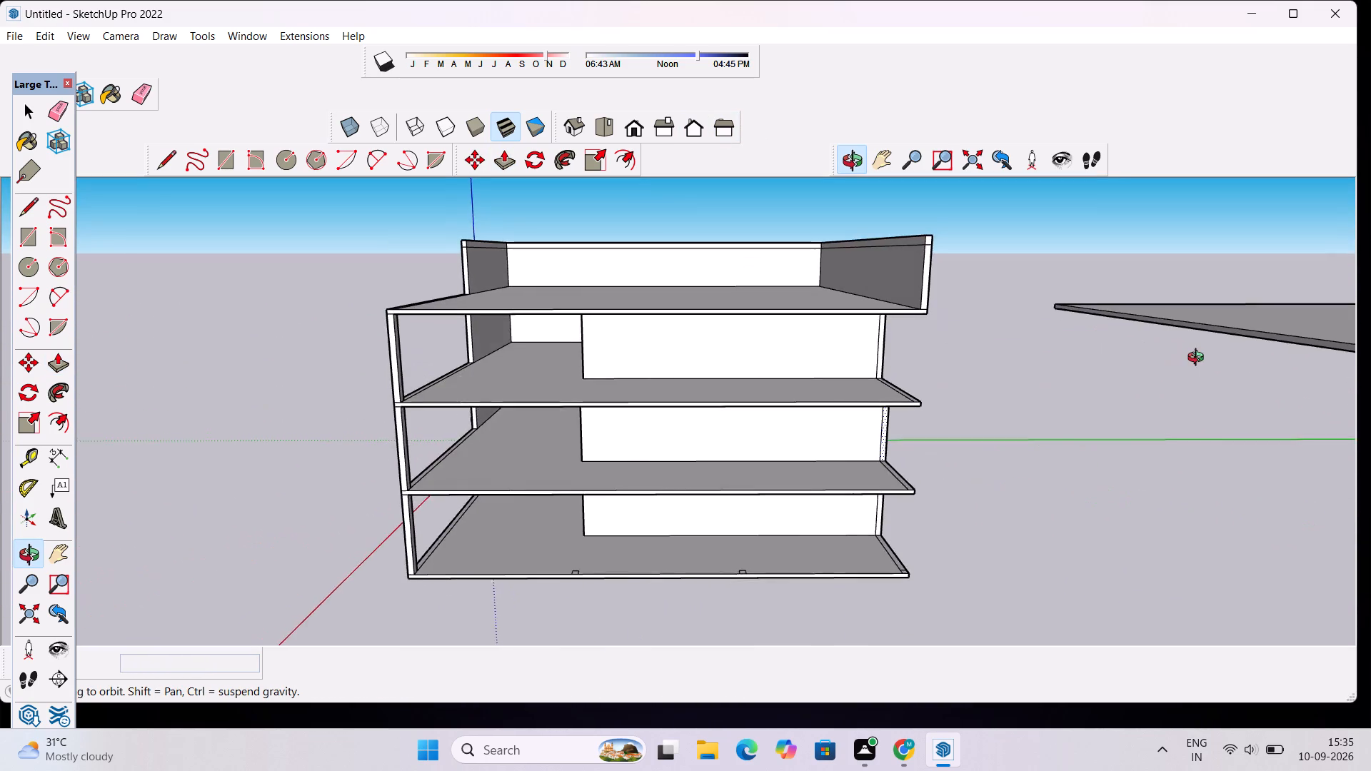
drag(1199, 359, 1370, 351)
scroll(750, 423, up, 3)
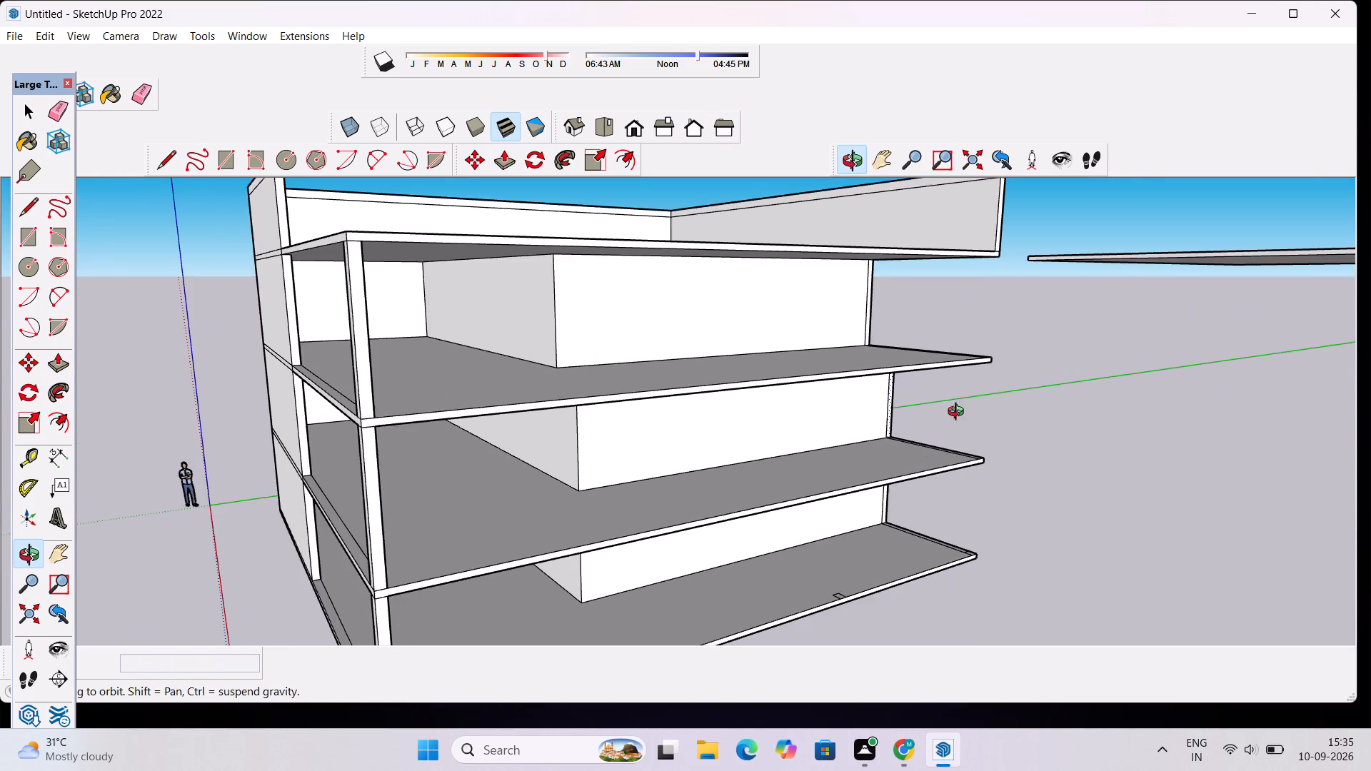
drag(959, 413, 758, 425)
drag(380, 401, 728, 435)
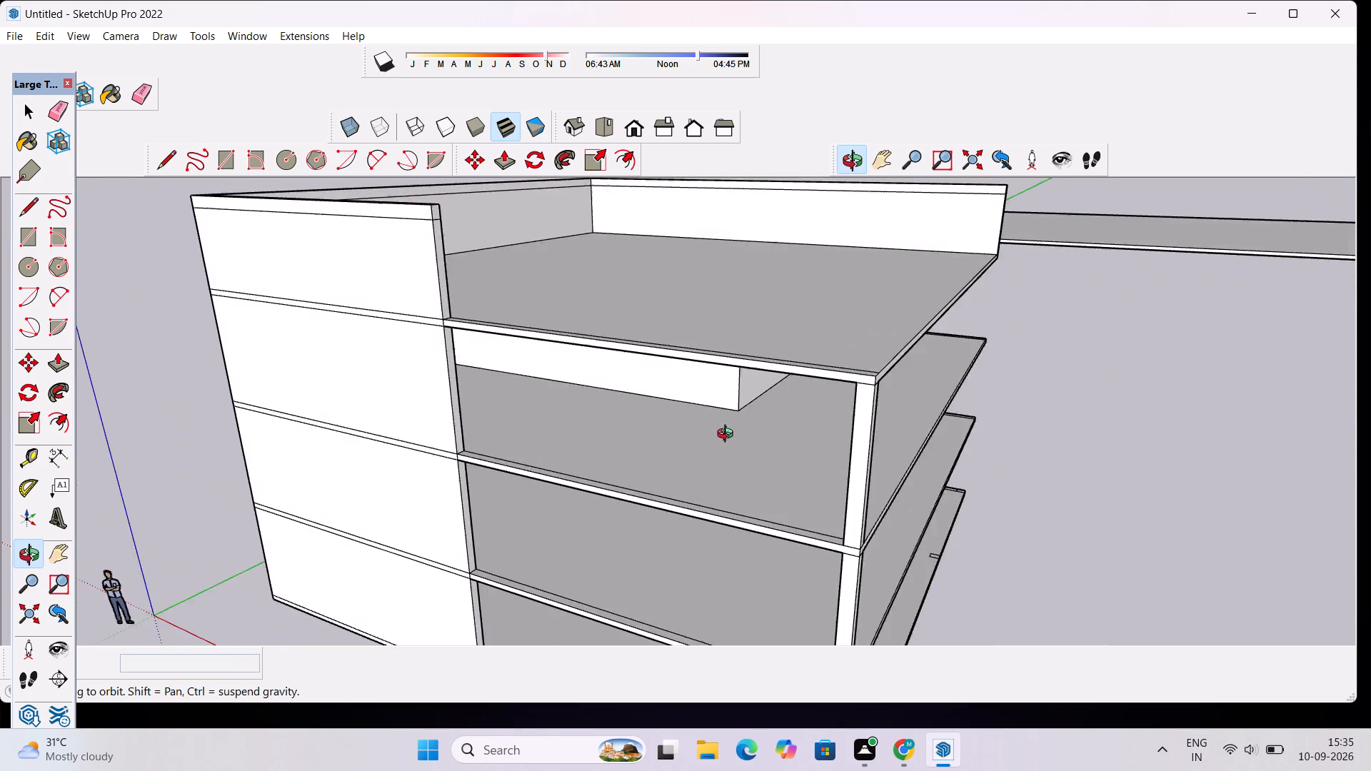
drag(728, 435, 774, 420)
scroll(853, 428, down, 7)
scroll(855, 428, up, 8)
drag(1058, 451, 1045, 453)
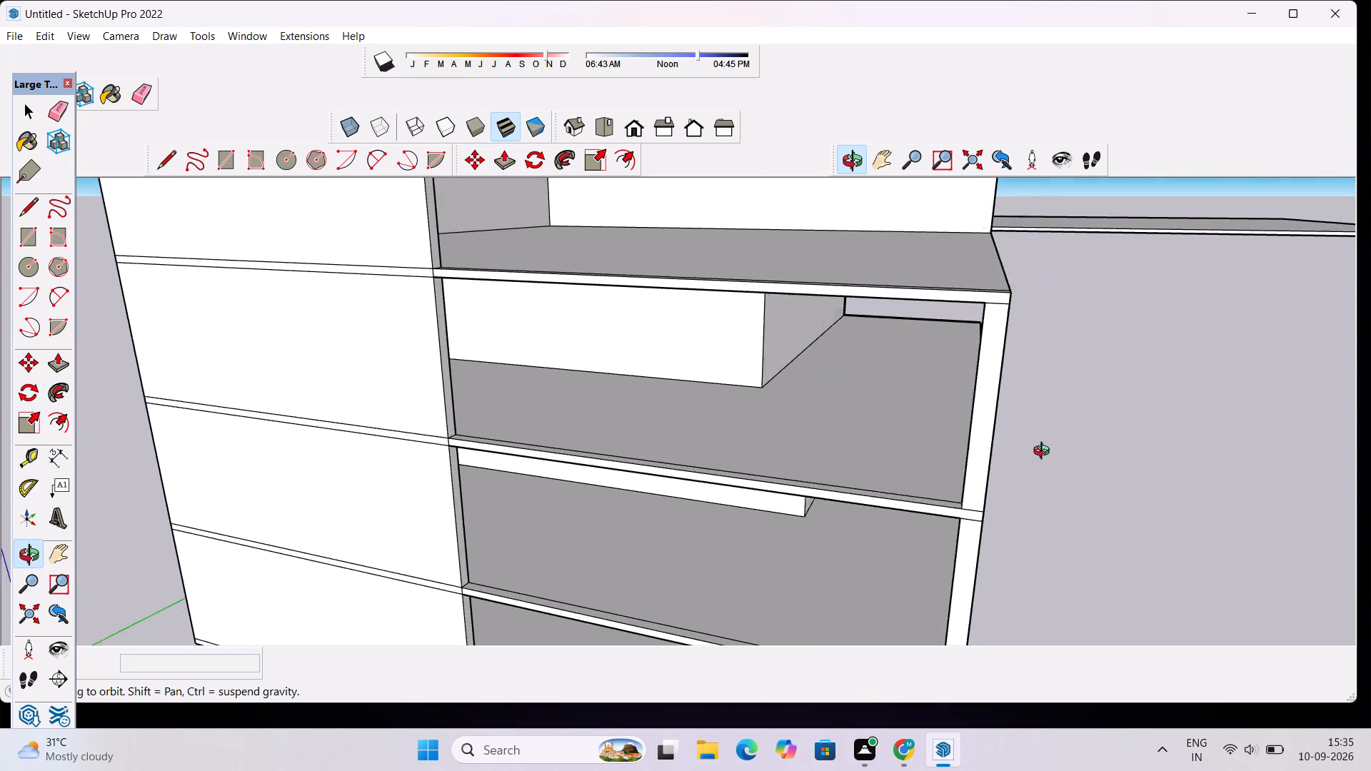
drag(1045, 453, 634, 472)
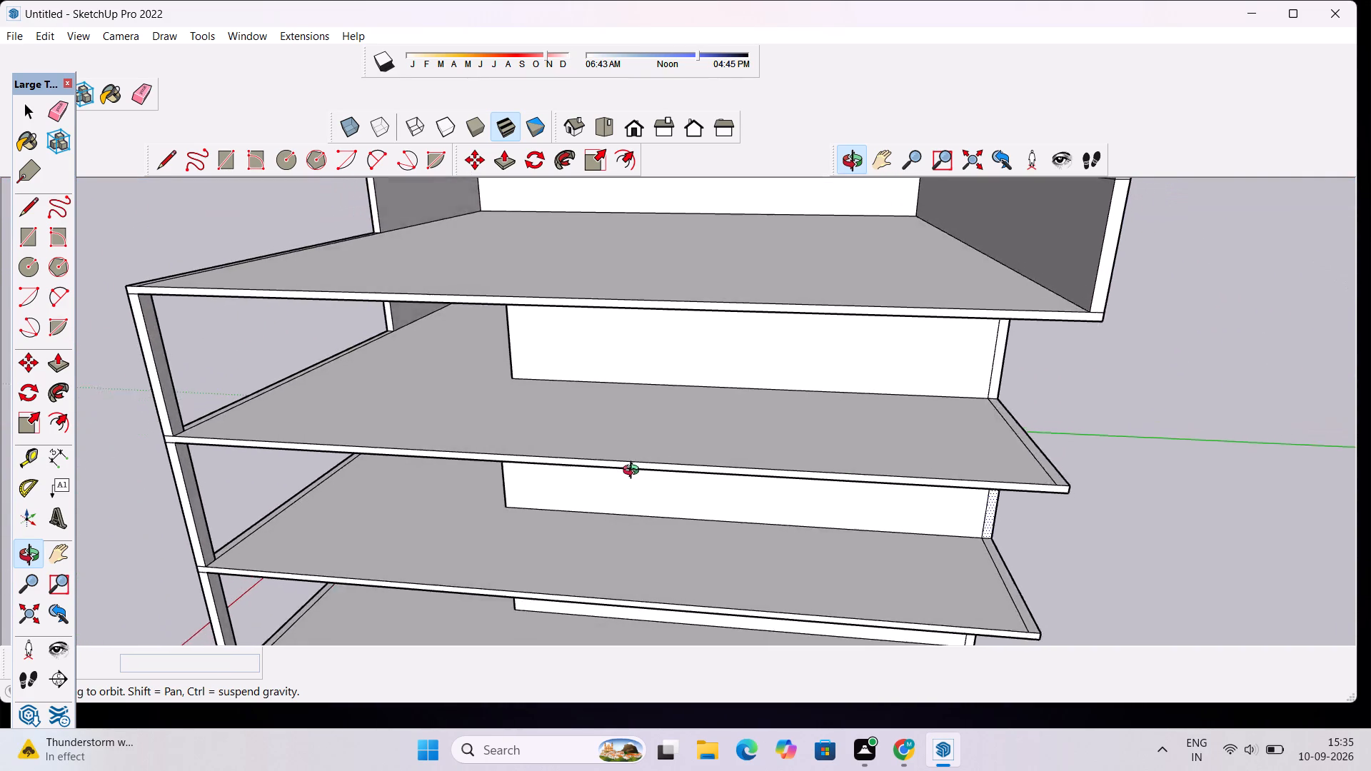
drag(634, 472, 563, 503)
Push/Pull the top-storey recessed wall's front face 3' 10 15/16" outward, aligning it with the middle-storey wall below.
scroll(730, 484, up, 5)
drag(975, 522, 788, 460)
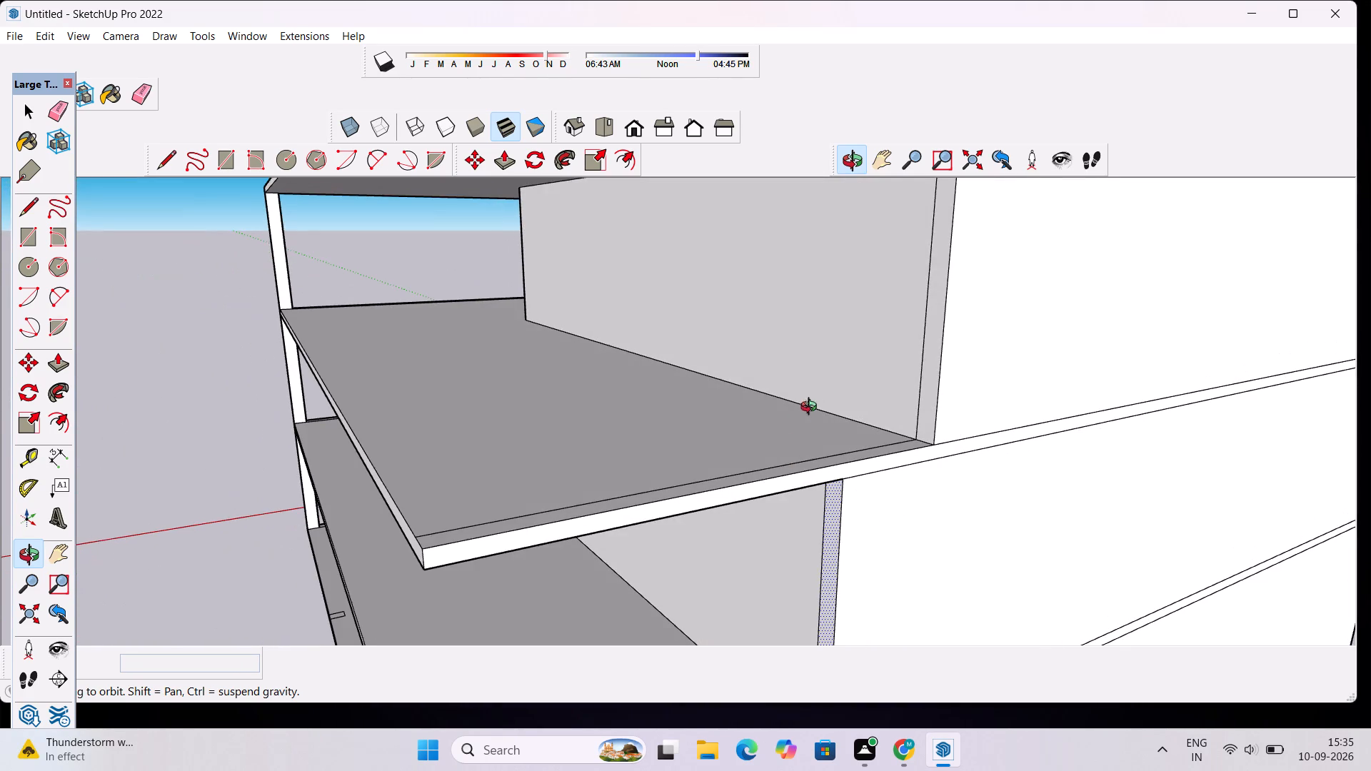
scroll(838, 378, down, 4)
key(space)
click(850, 350)
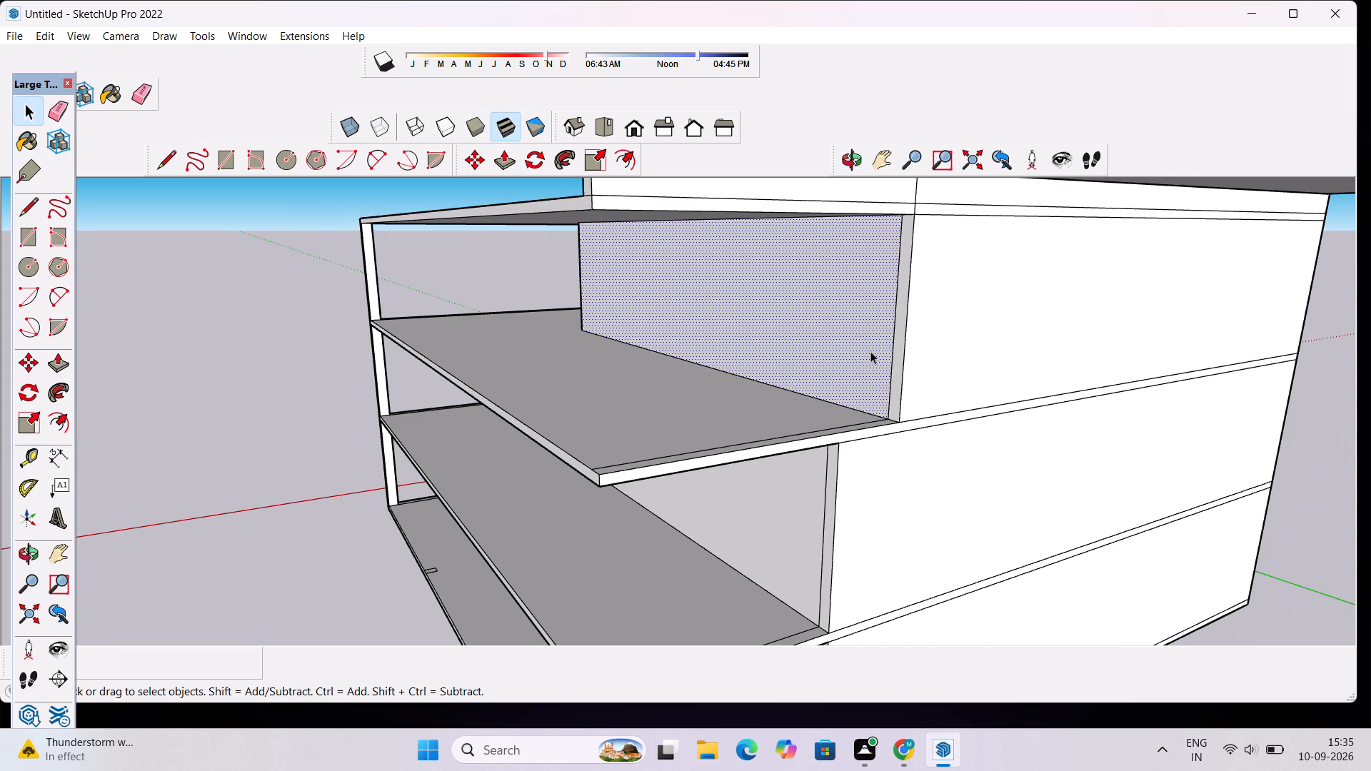
key(p)
click(870, 351)
click(831, 485)
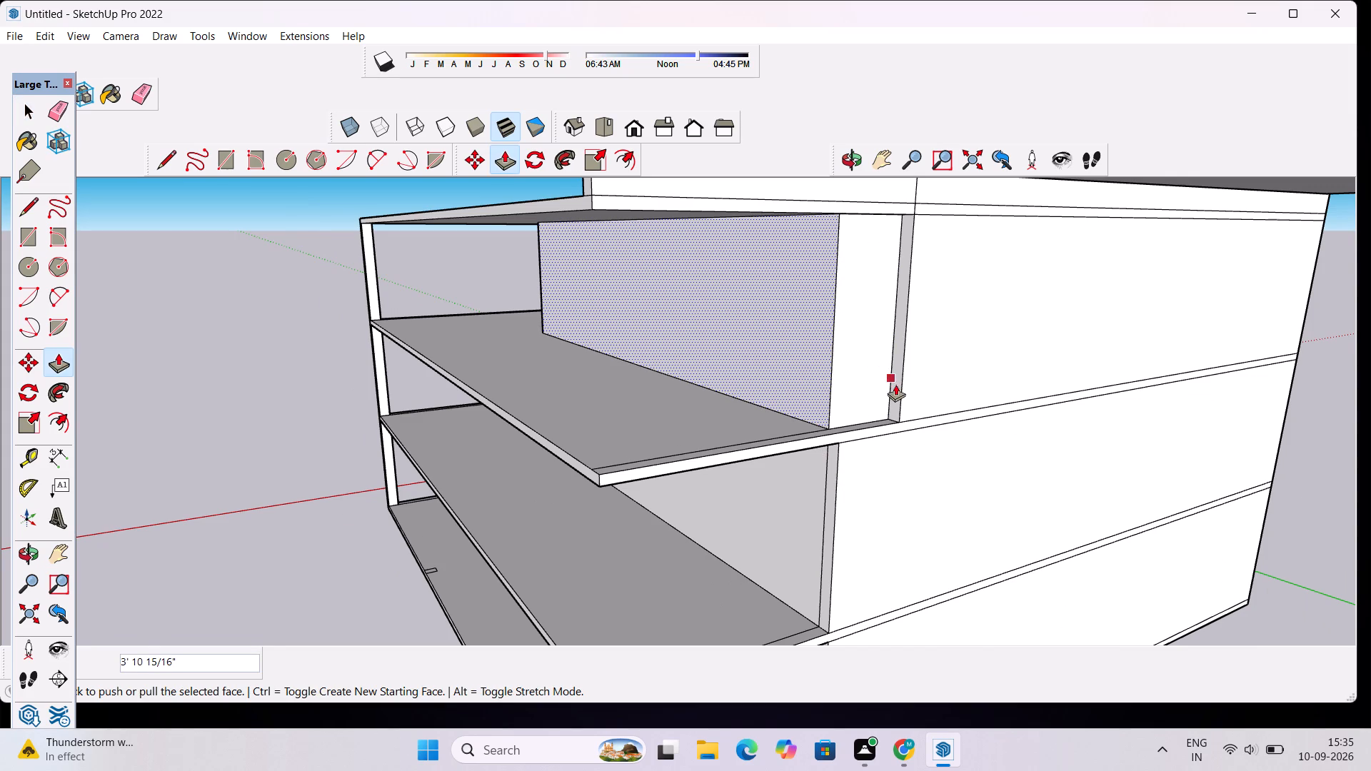
Push/Pull the top-storey side wall's narrow end face 3' 10 15/16" to align with the middle-storey wall end.
key(space)
click(894, 382)
key(p)
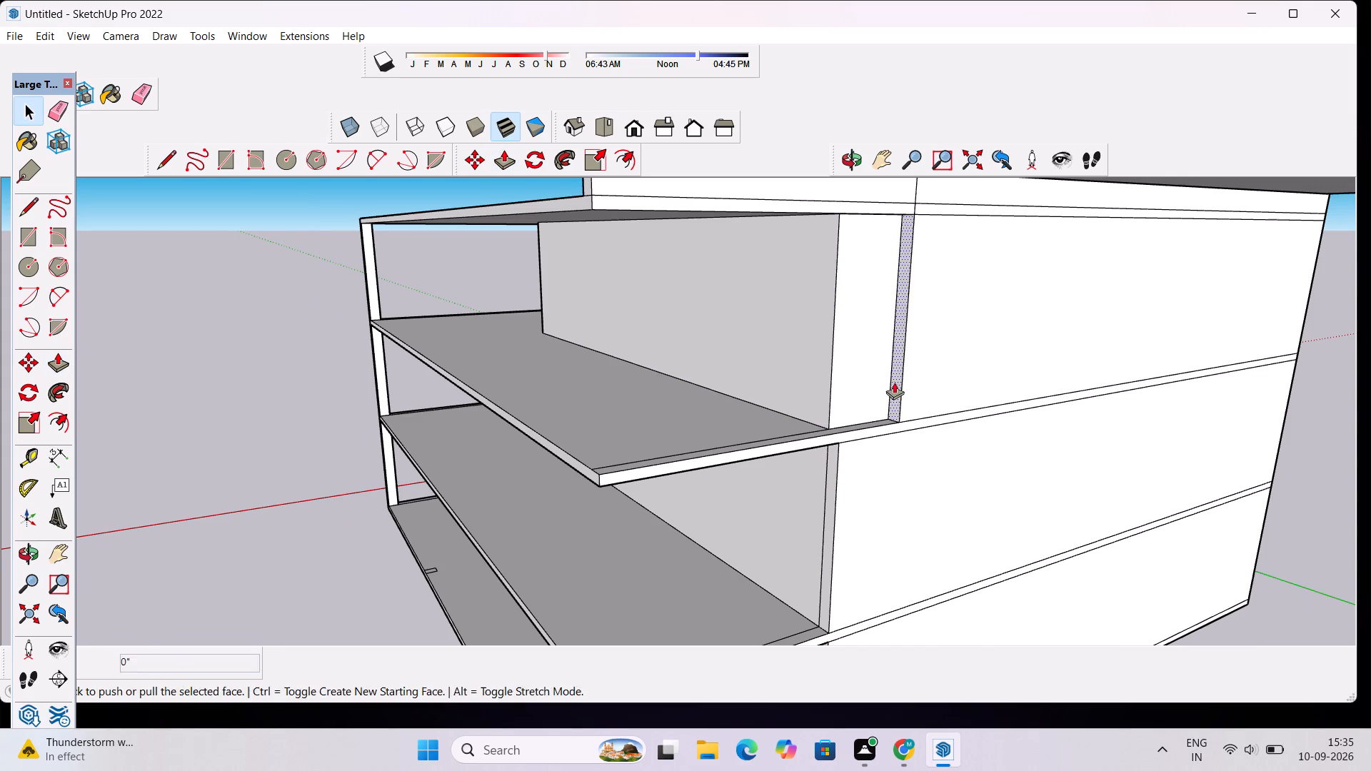
click(894, 382)
click(836, 475)
Examine the building from the rear, side opening and open front to check how the recessed walls line up across the storeys.
scroll(808, 410, down, 6)
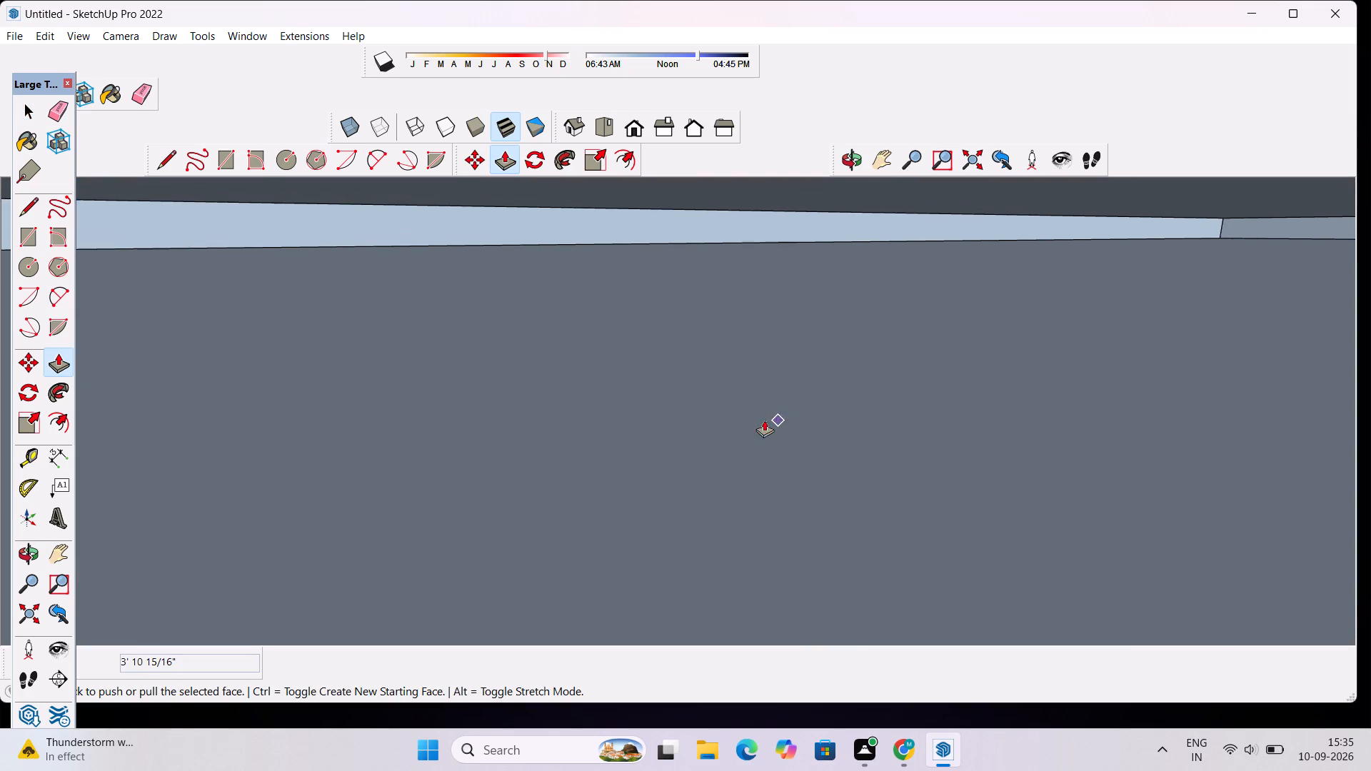
scroll(763, 375, down, 5)
scroll(763, 376, up, 18)
scroll(763, 380, down, 19)
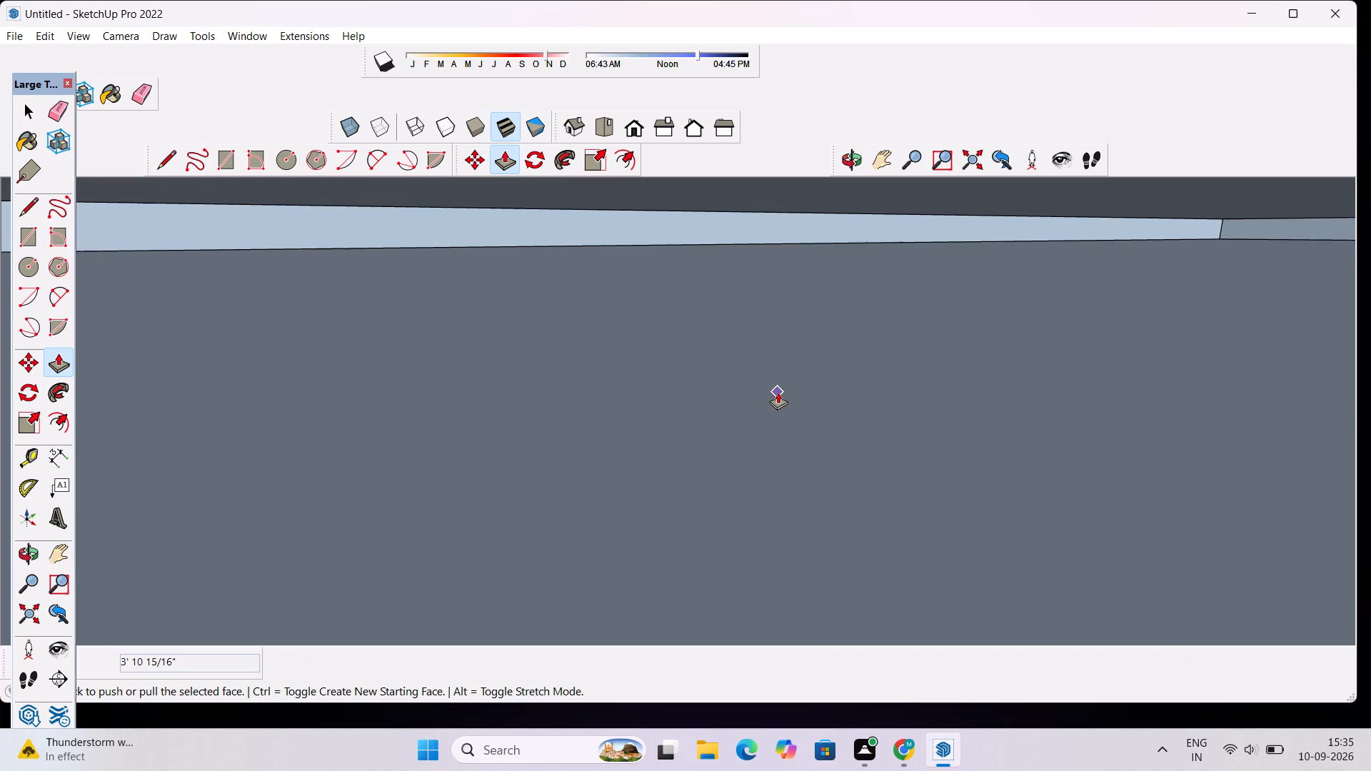
scroll(778, 392, down, 20)
scroll(817, 398, down, 20)
scroll(817, 398, down, 17)
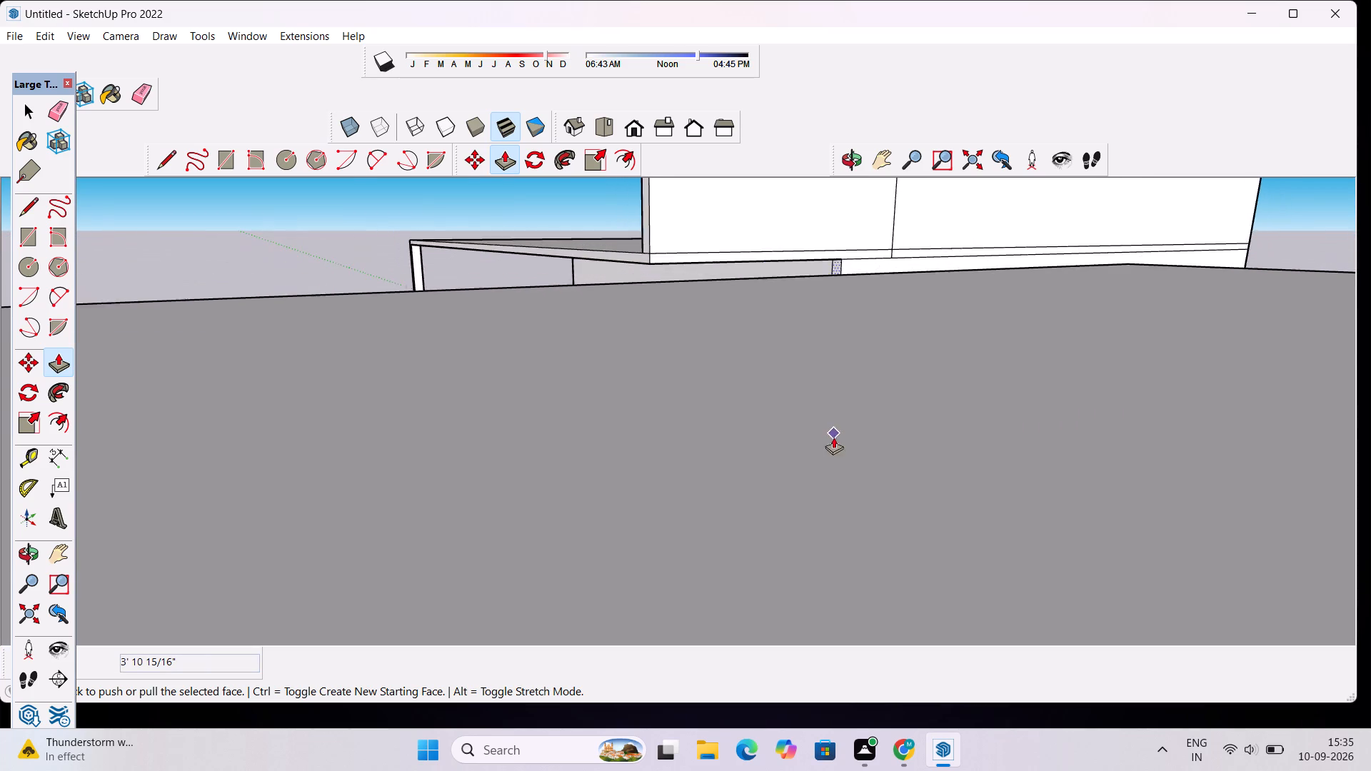
scroll(833, 437, down, 20)
scroll(833, 437, down, 4)
click(844, 166)
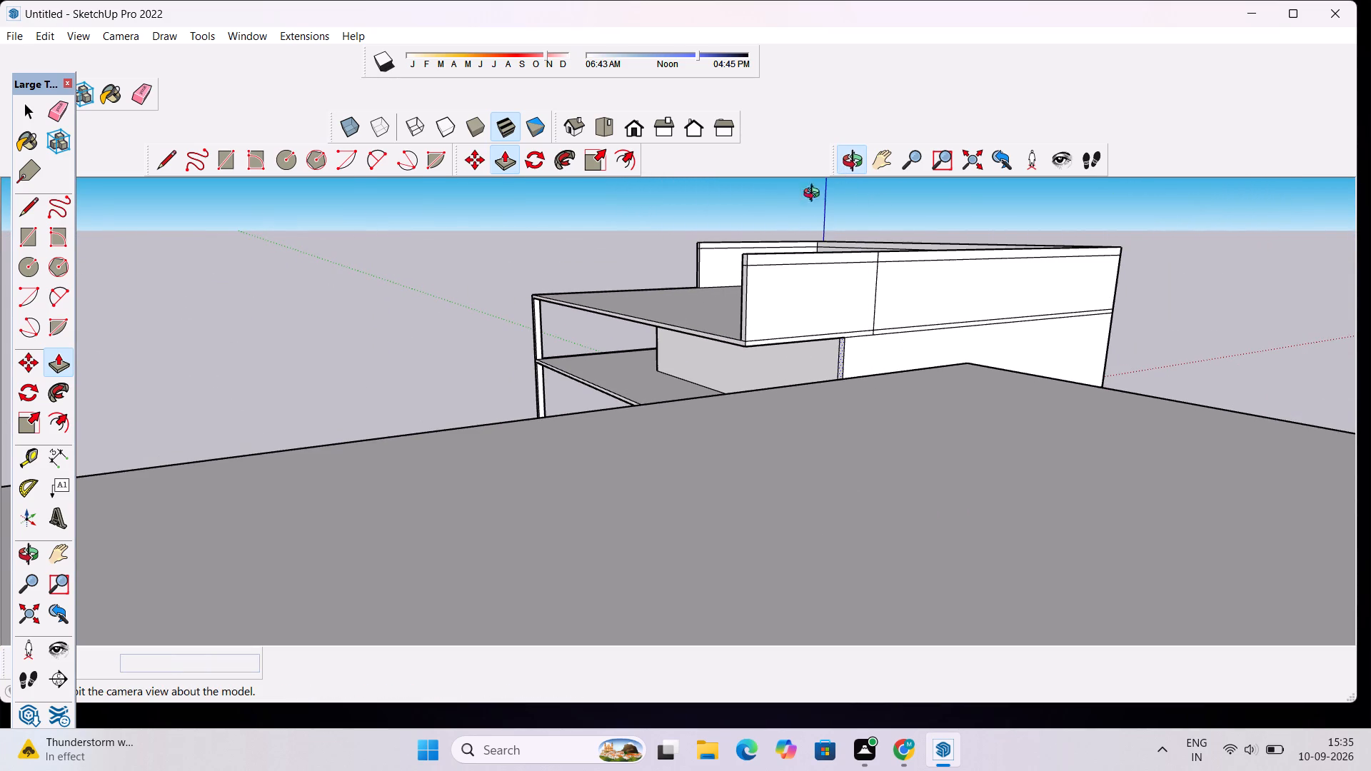
drag(711, 268, 880, 303)
drag(907, 438, 1022, 317)
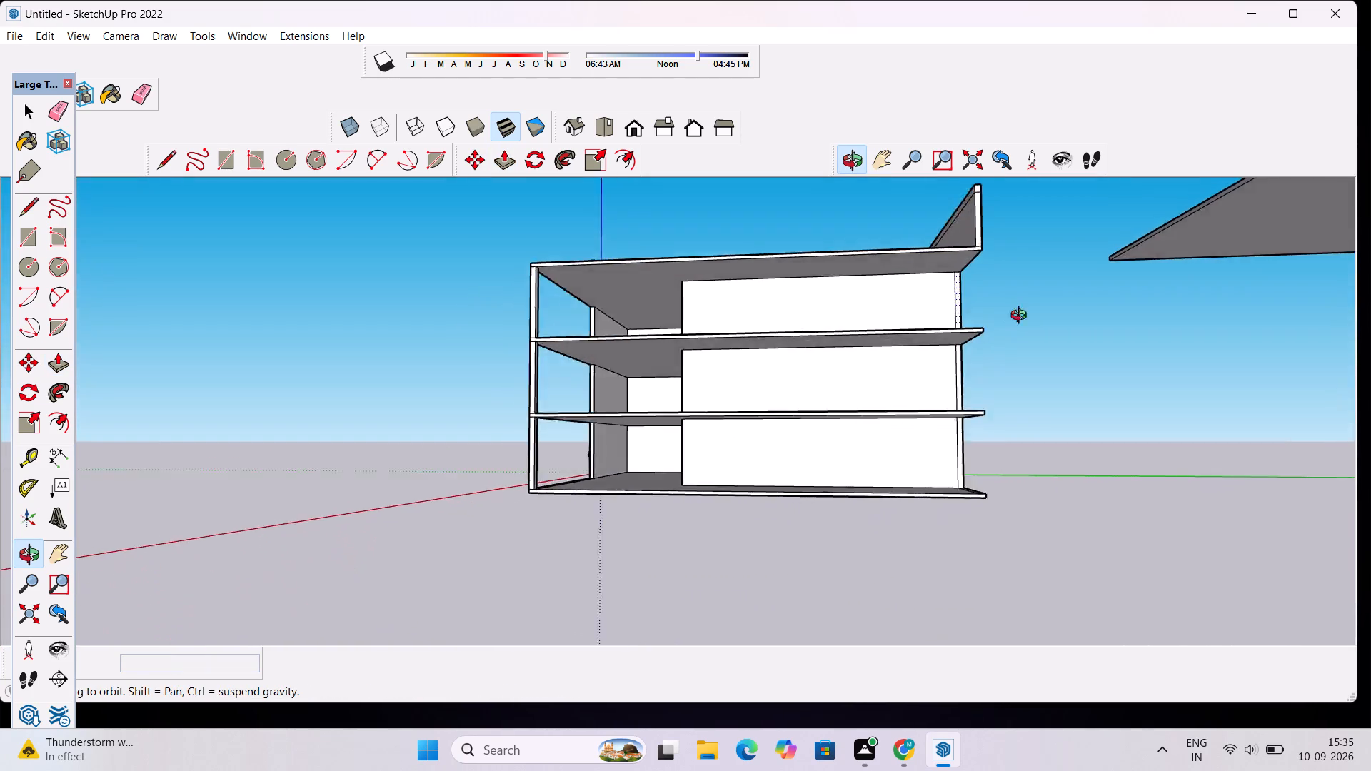
drag(1022, 317, 1327, 450)
scroll(738, 400, up, 11)
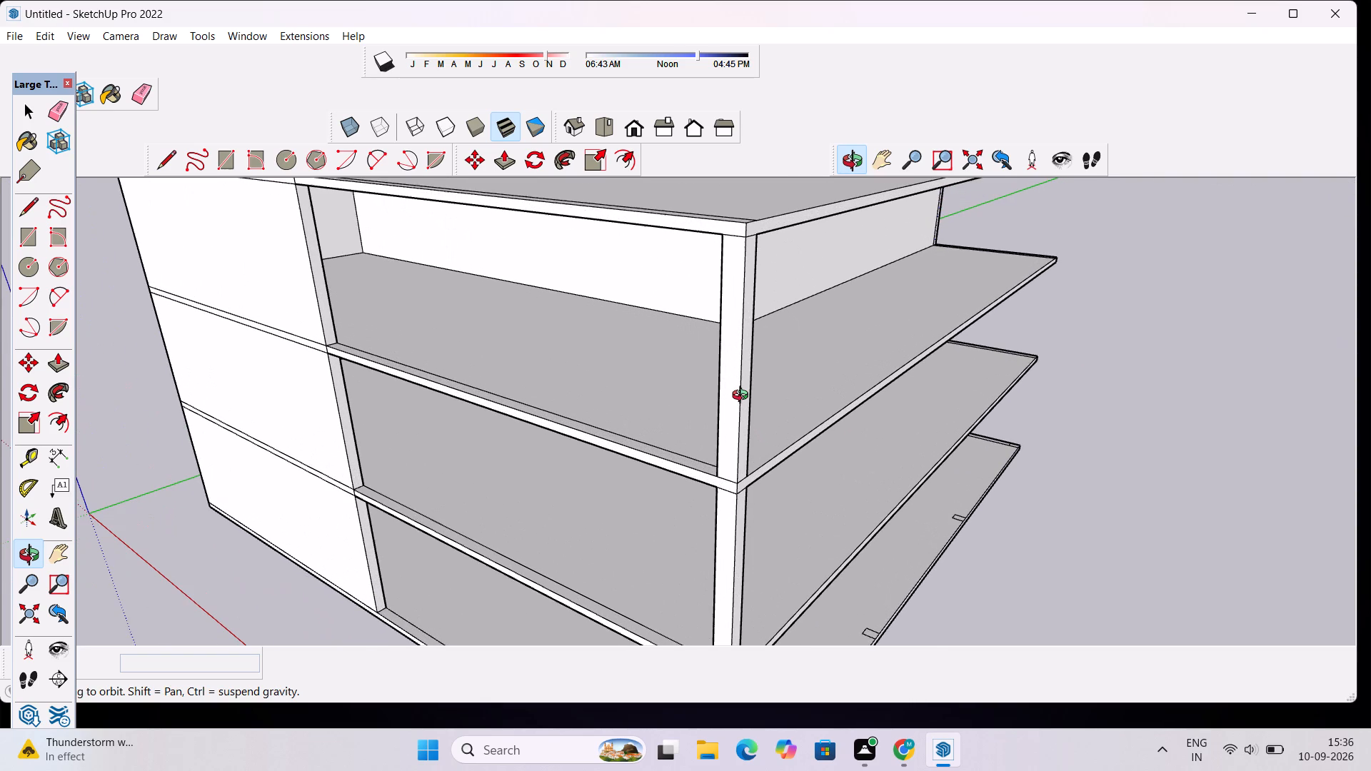
drag(473, 341, 590, 345)
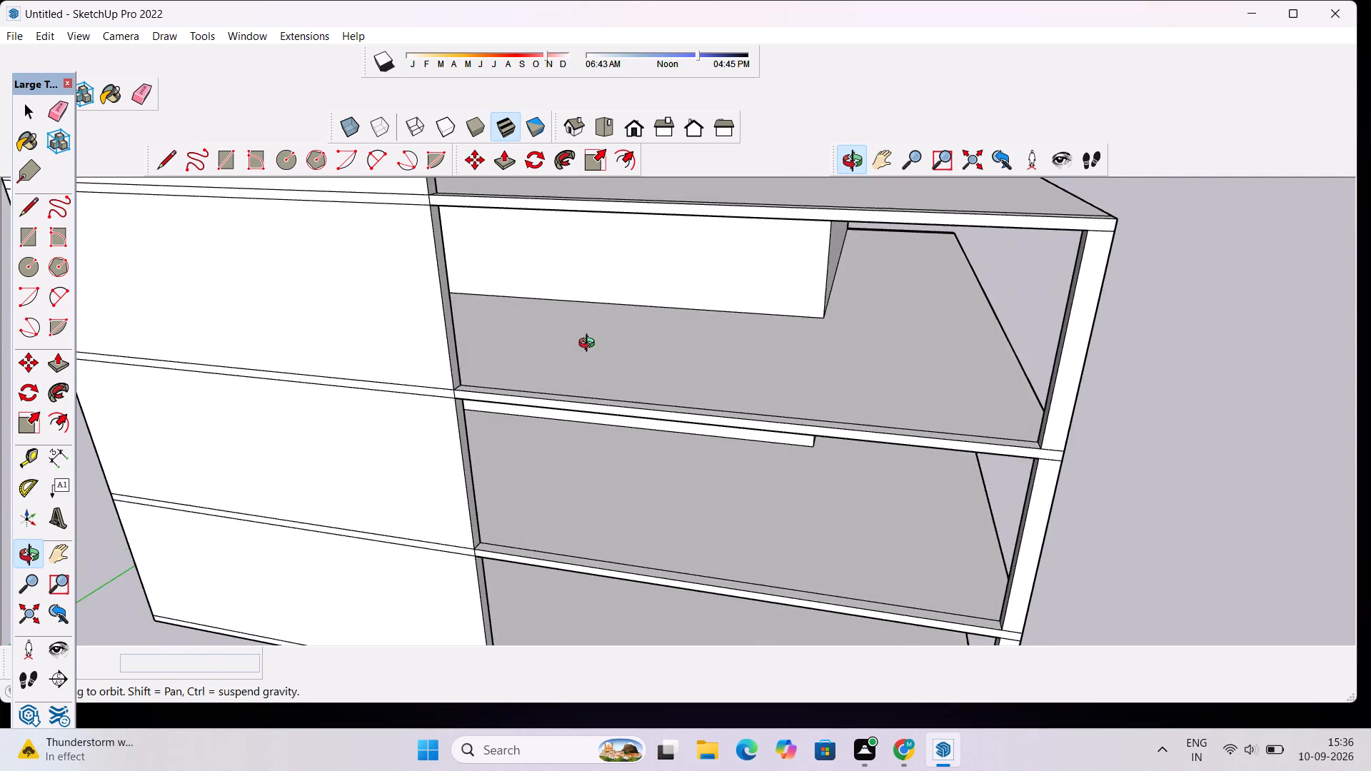
drag(590, 345, 405, 305)
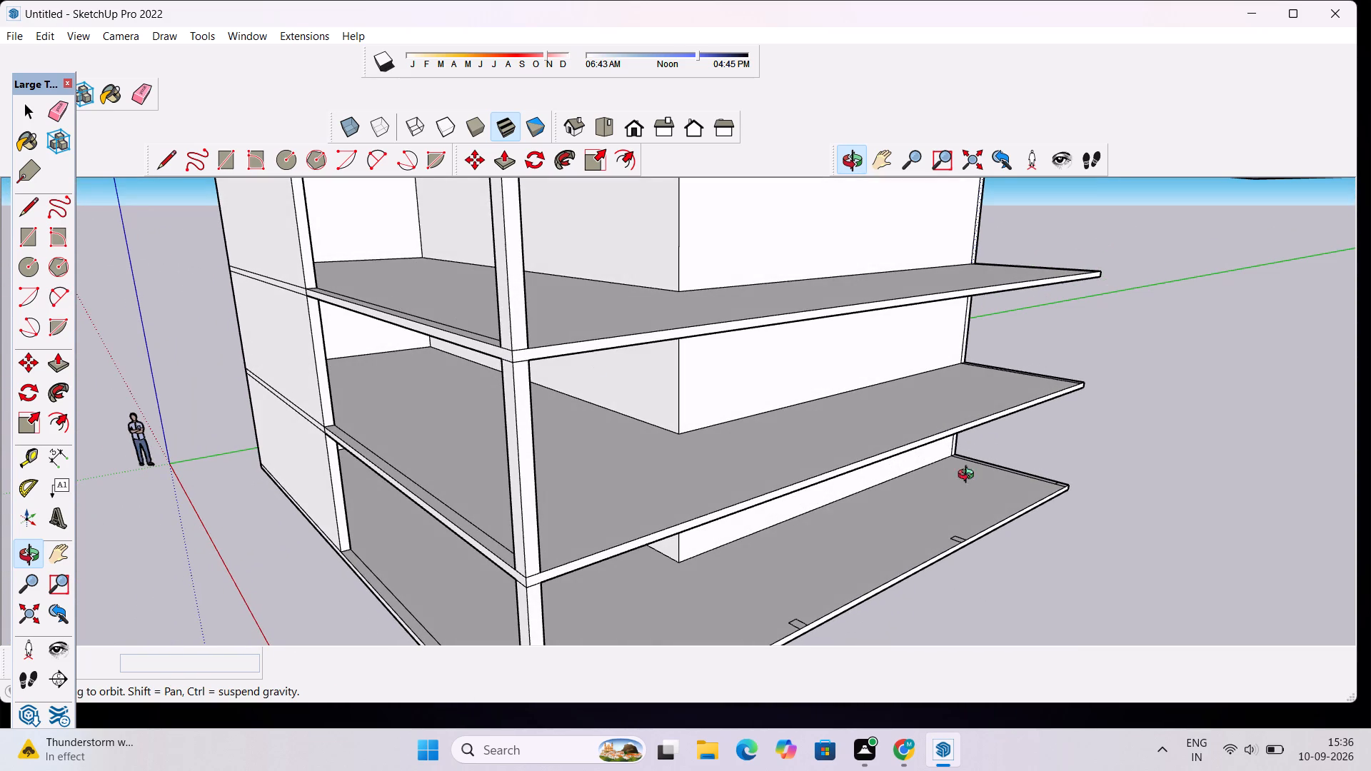
scroll(1055, 533, up, 5)
scroll(1090, 459, up, 7)
scroll(1093, 464, down, 5)
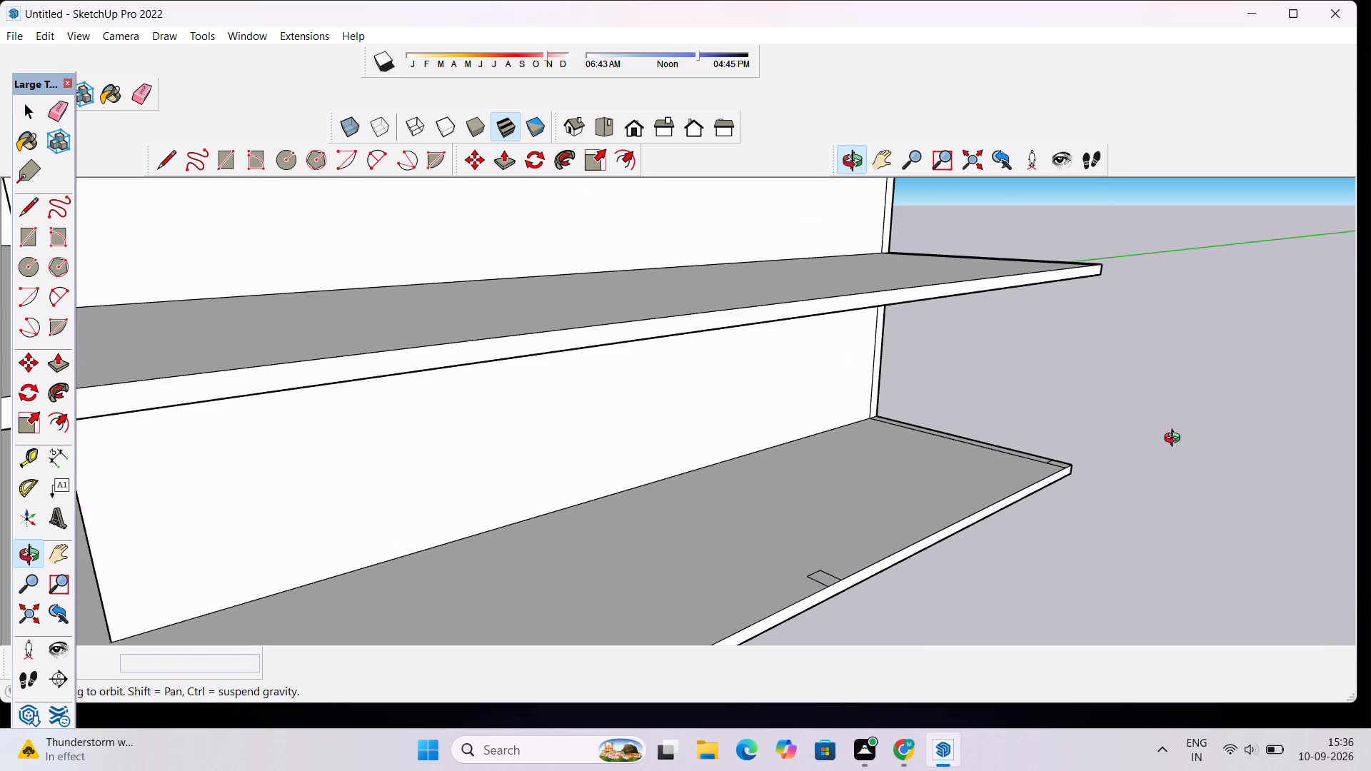
drag(1175, 440, 743, 425)
scroll(559, 419, down, 12)
drag(461, 388, 594, 400)
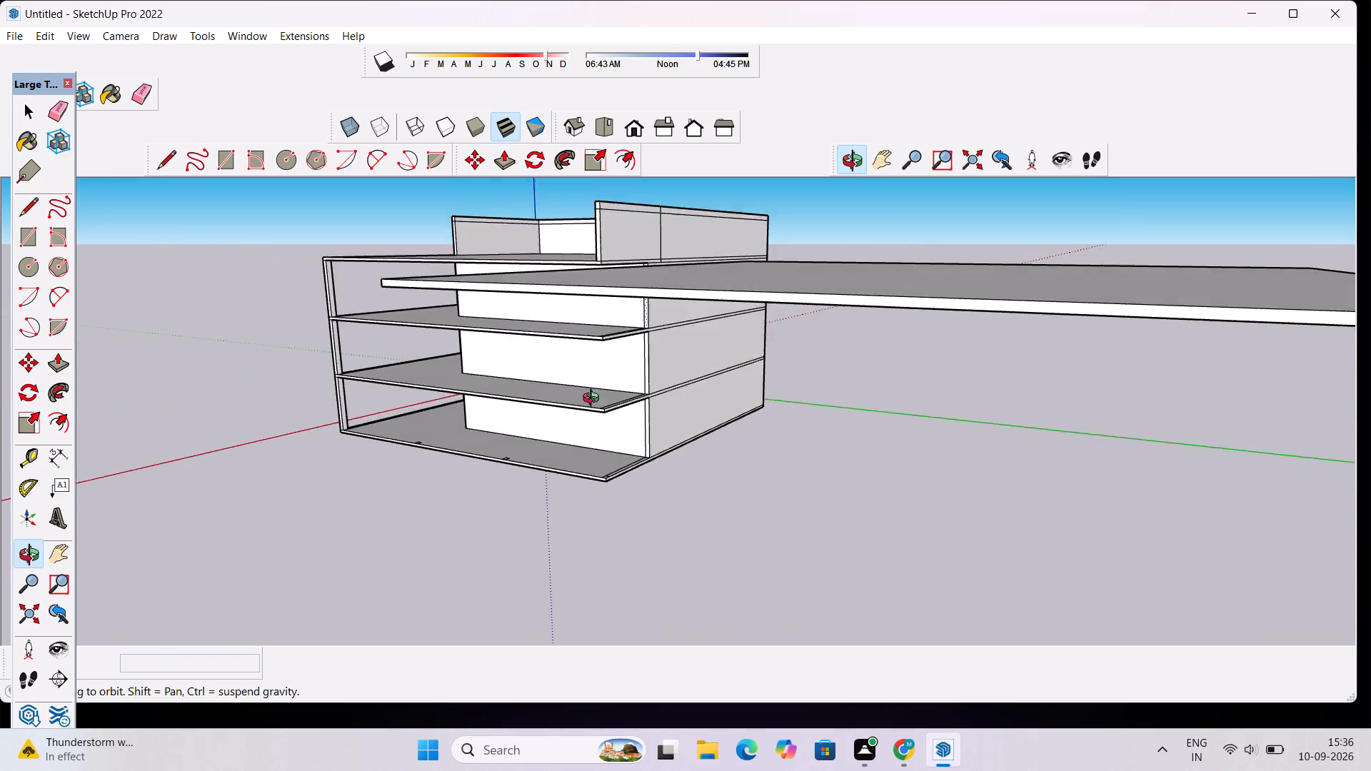
drag(594, 400, 848, 473)
scroll(546, 436, up, 5)
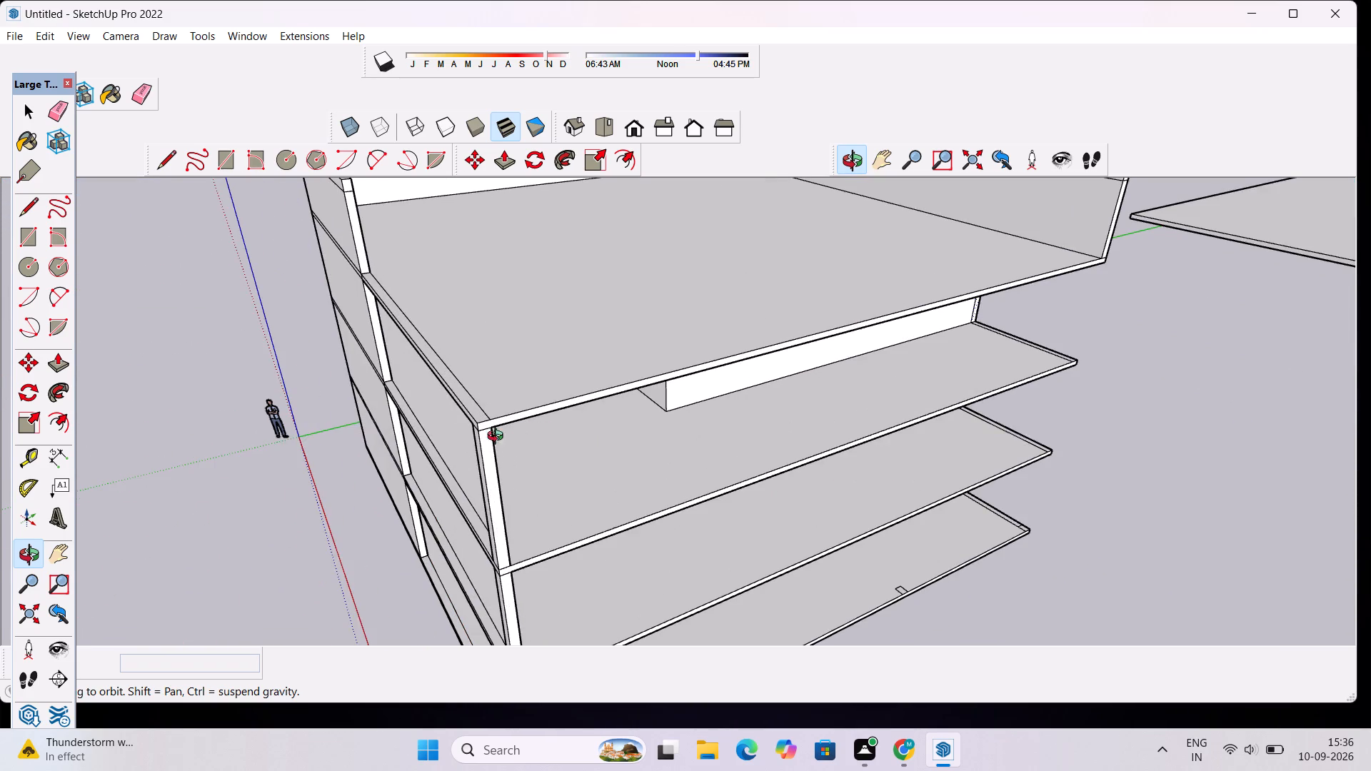
drag(474, 435, 650, 397)
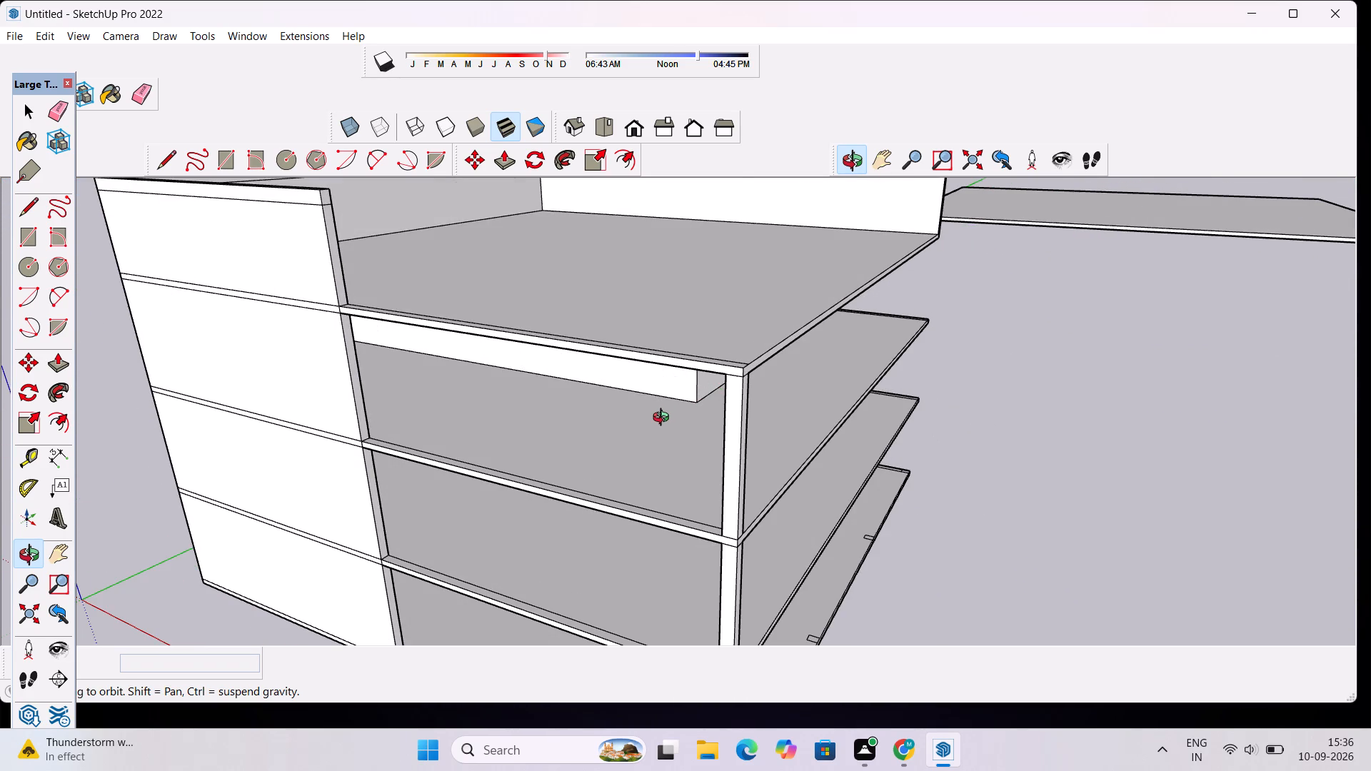
scroll(664, 419, down, 7)
scroll(699, 468, up, 8)
drag(835, 420, 810, 423)
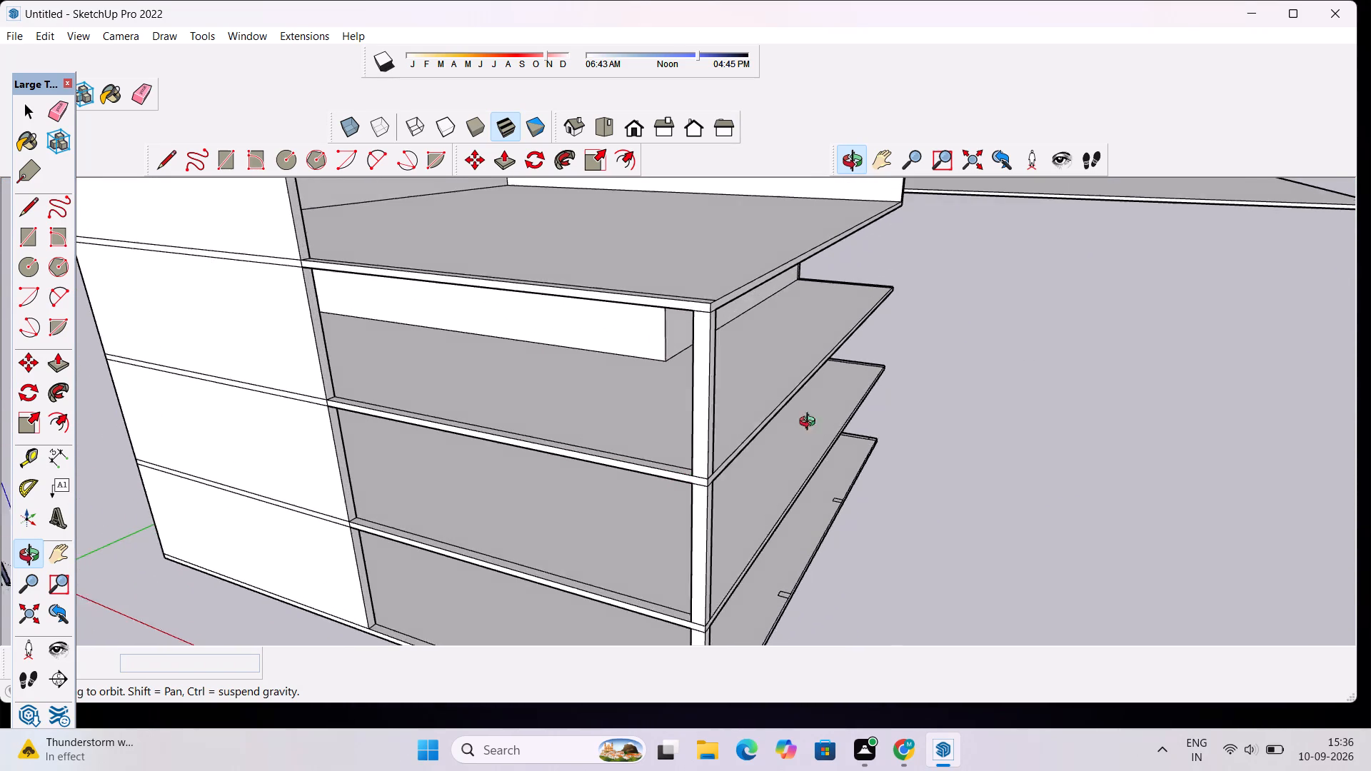
drag(810, 423, 688, 405)
scroll(596, 308, up, 6)
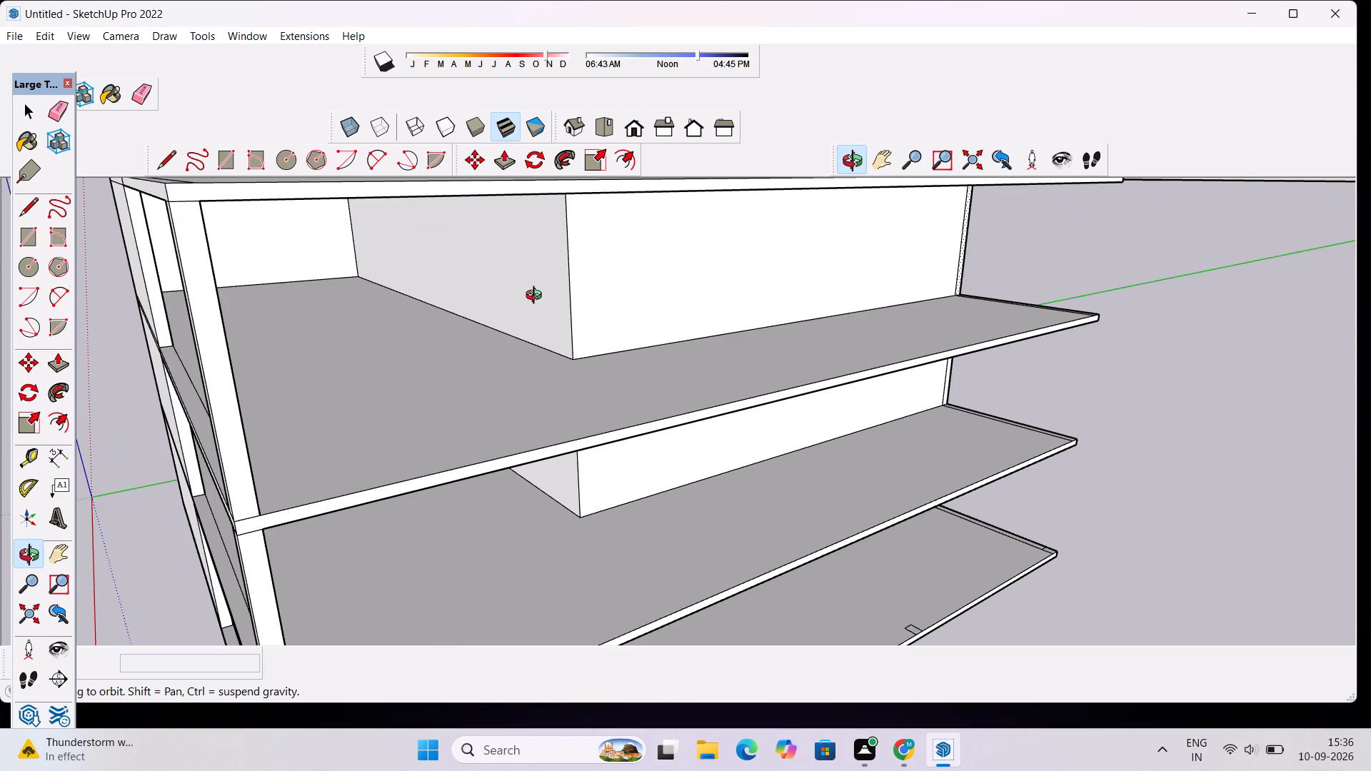
Push/Pull the top-storey recessed wall's return face about 5' outward, toward the side opening.
key(space)
click(537, 297)
scroll(537, 302, down, 5)
key(p)
click(537, 305)
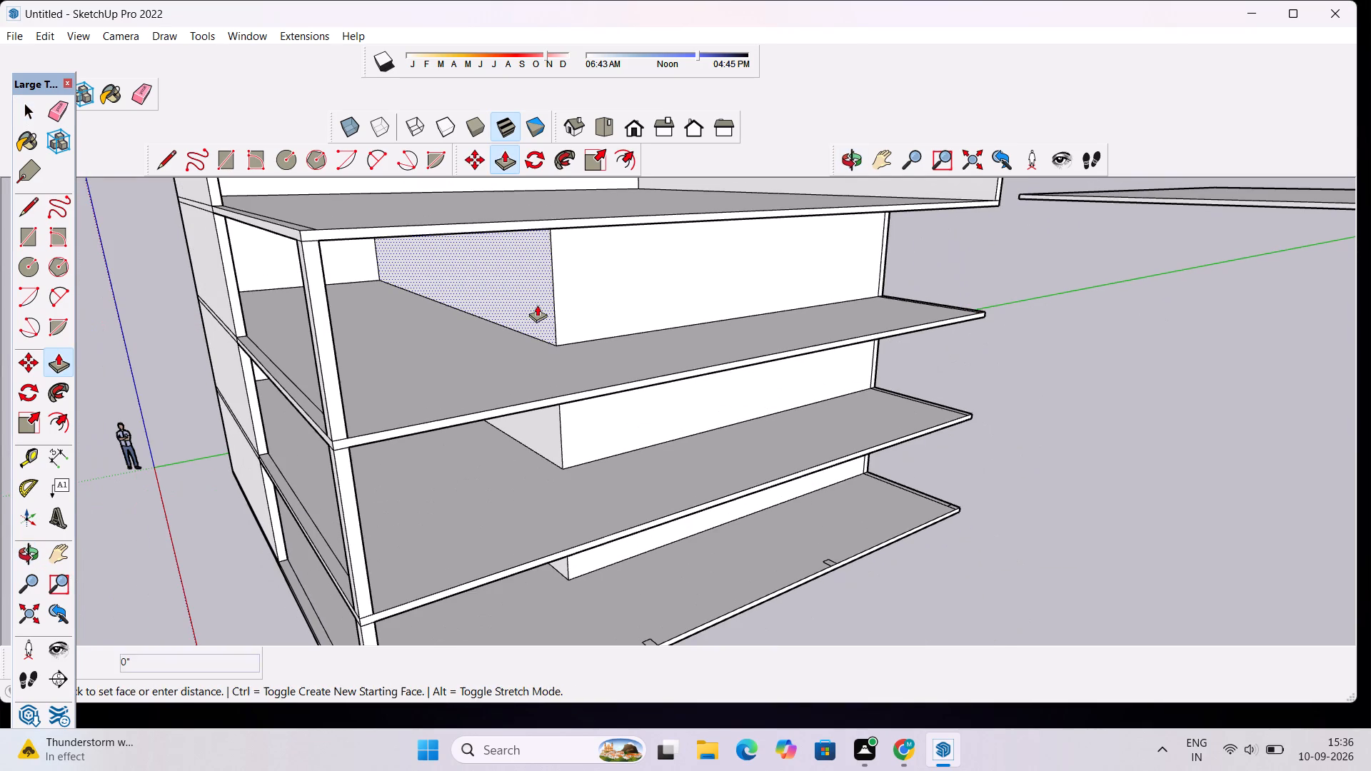
click(478, 316)
Push/Pull the middle-storey recessed wall's return face 5' 15/16" outward, aligning it with the top-storey return face.
key(space)
click(544, 430)
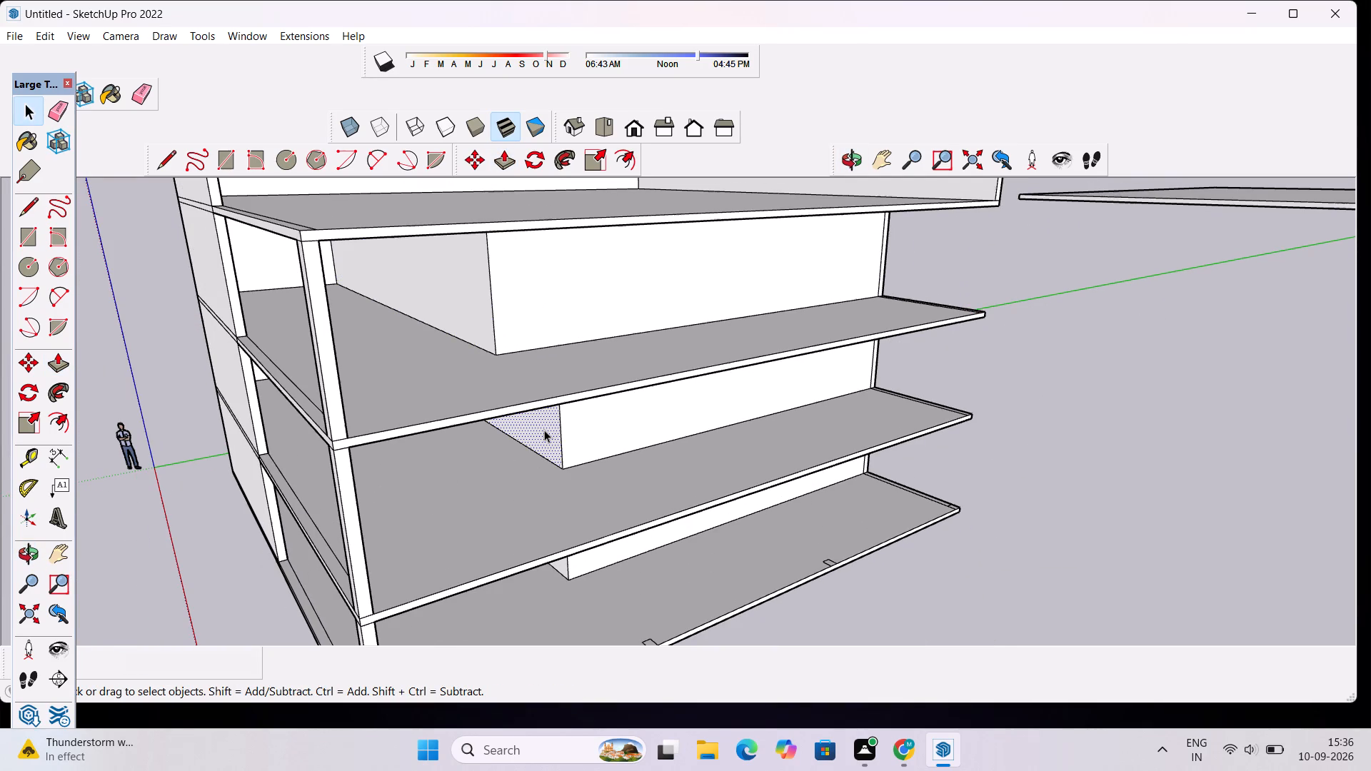
key(p)
click(546, 430)
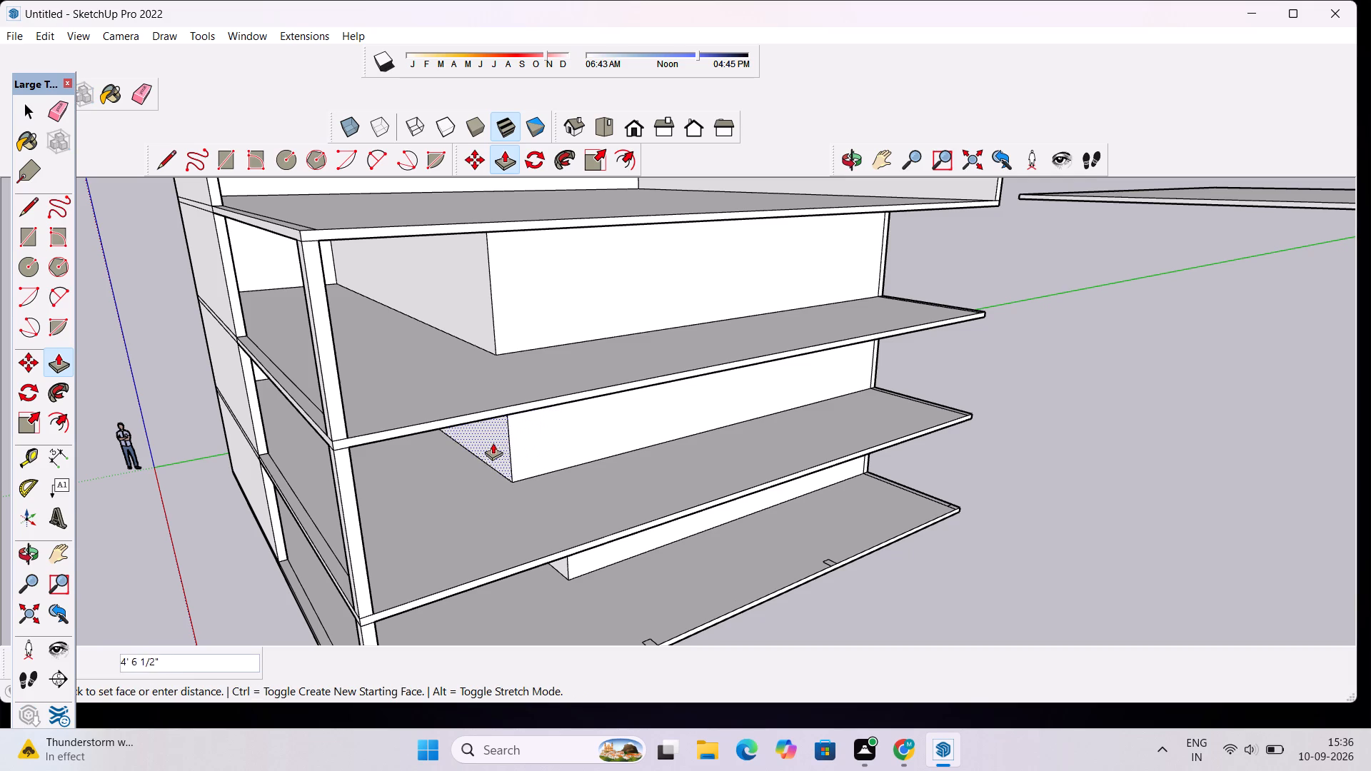
click(476, 322)
scroll(506, 411, down, 5)
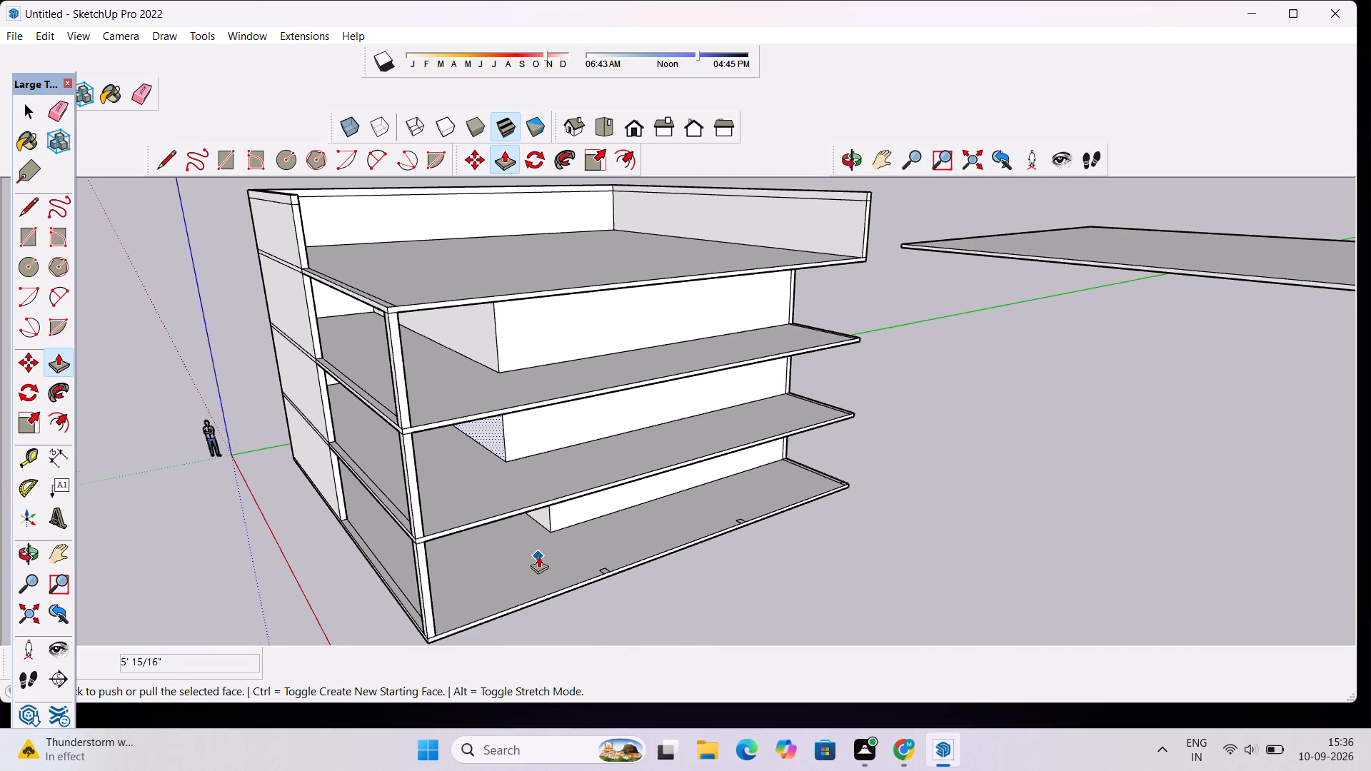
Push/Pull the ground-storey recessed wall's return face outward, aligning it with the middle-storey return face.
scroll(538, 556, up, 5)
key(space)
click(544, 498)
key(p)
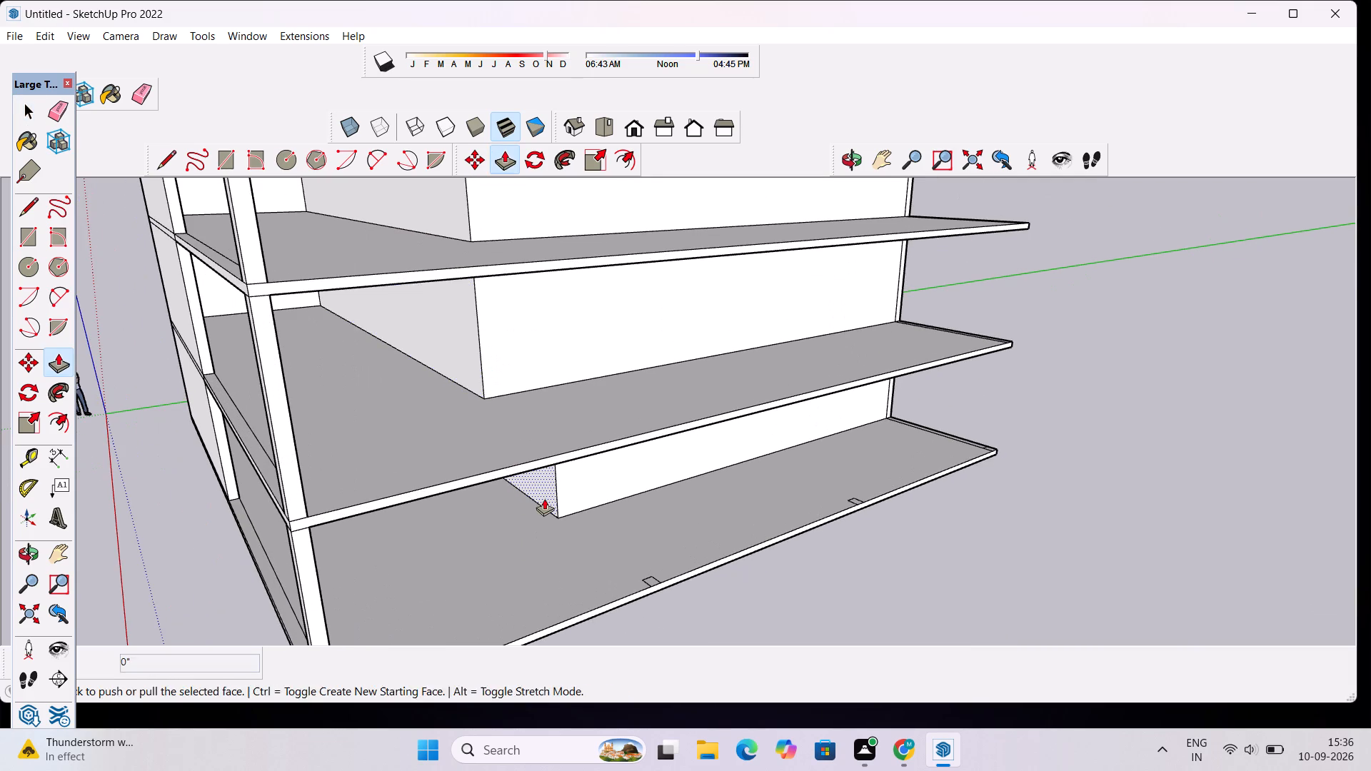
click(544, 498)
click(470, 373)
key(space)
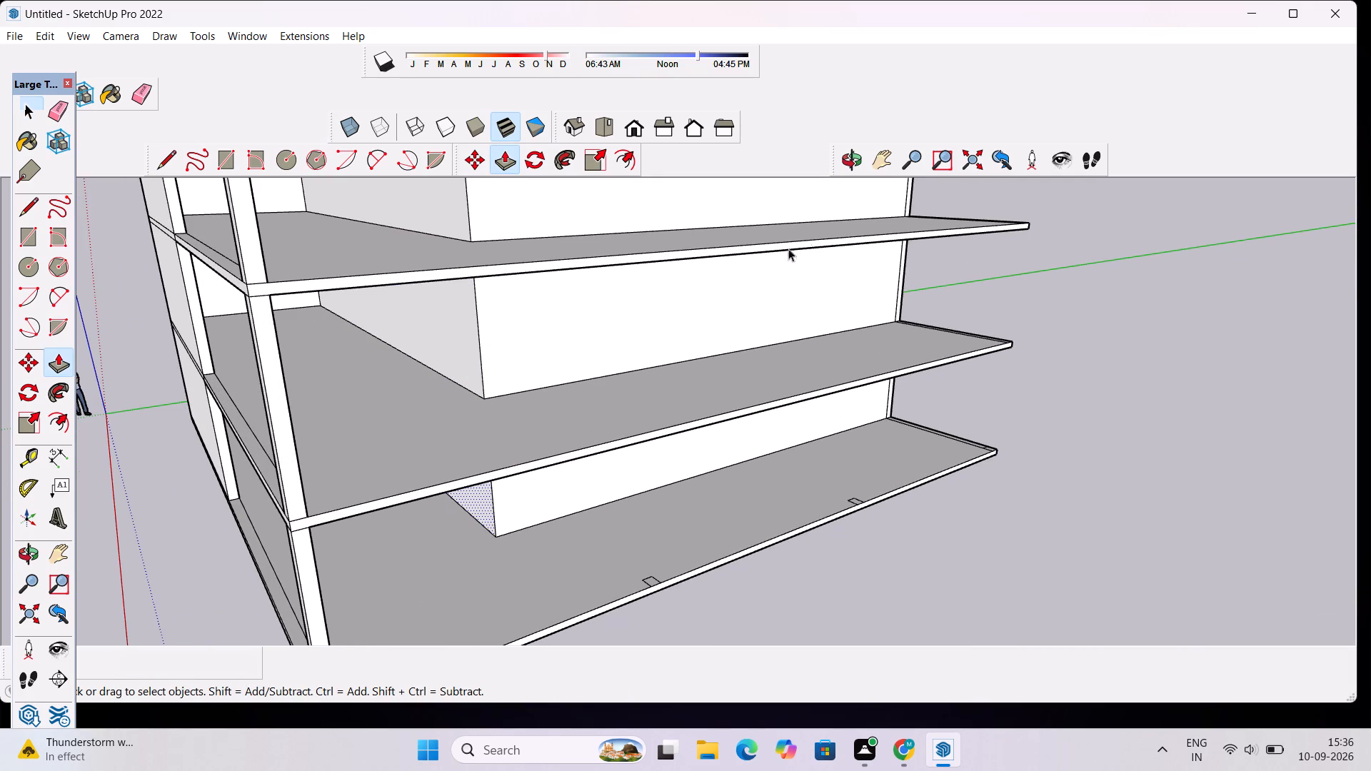
Examine the building from the side opening, outer corner and open front to compare the extended return walls on all three storeys.
click(848, 163)
drag(488, 413, 587, 364)
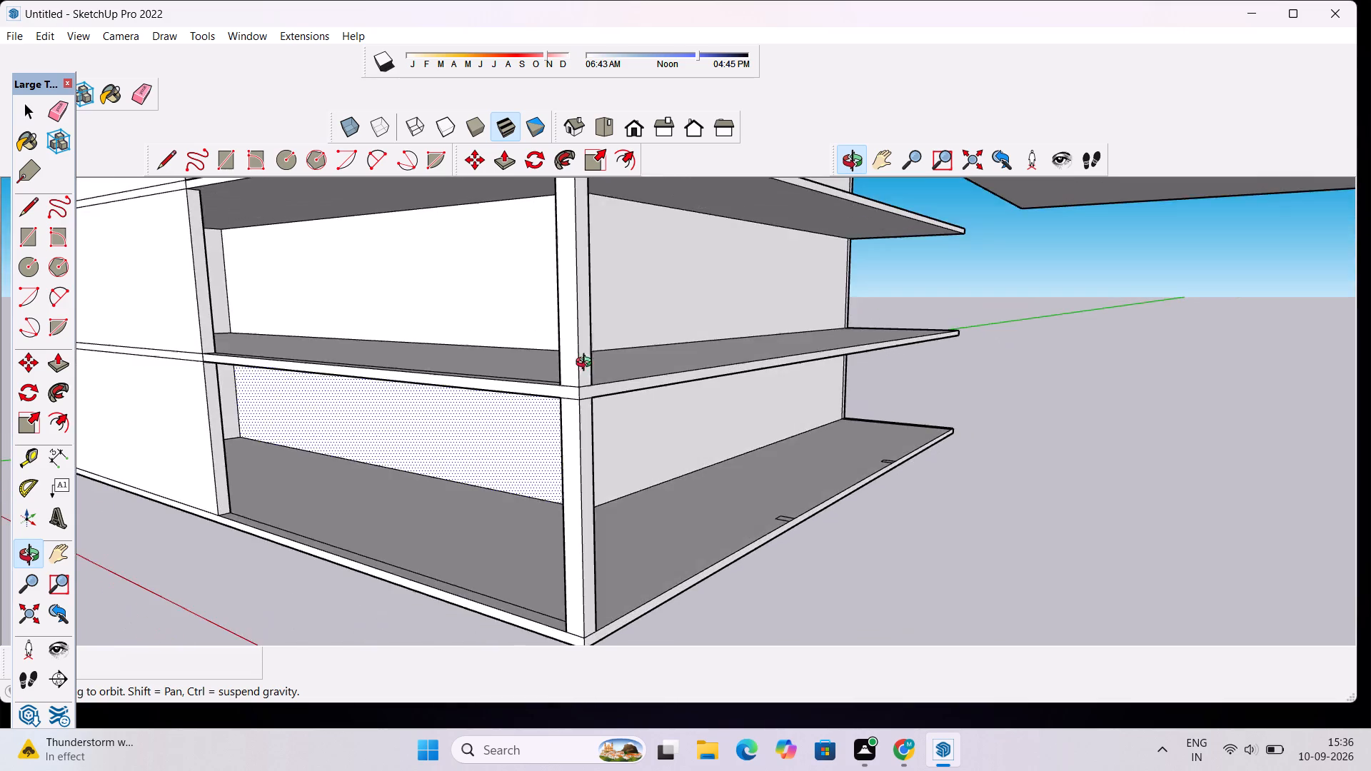
scroll(584, 390, down, 7)
drag(556, 435, 694, 469)
scroll(688, 435, down, 10)
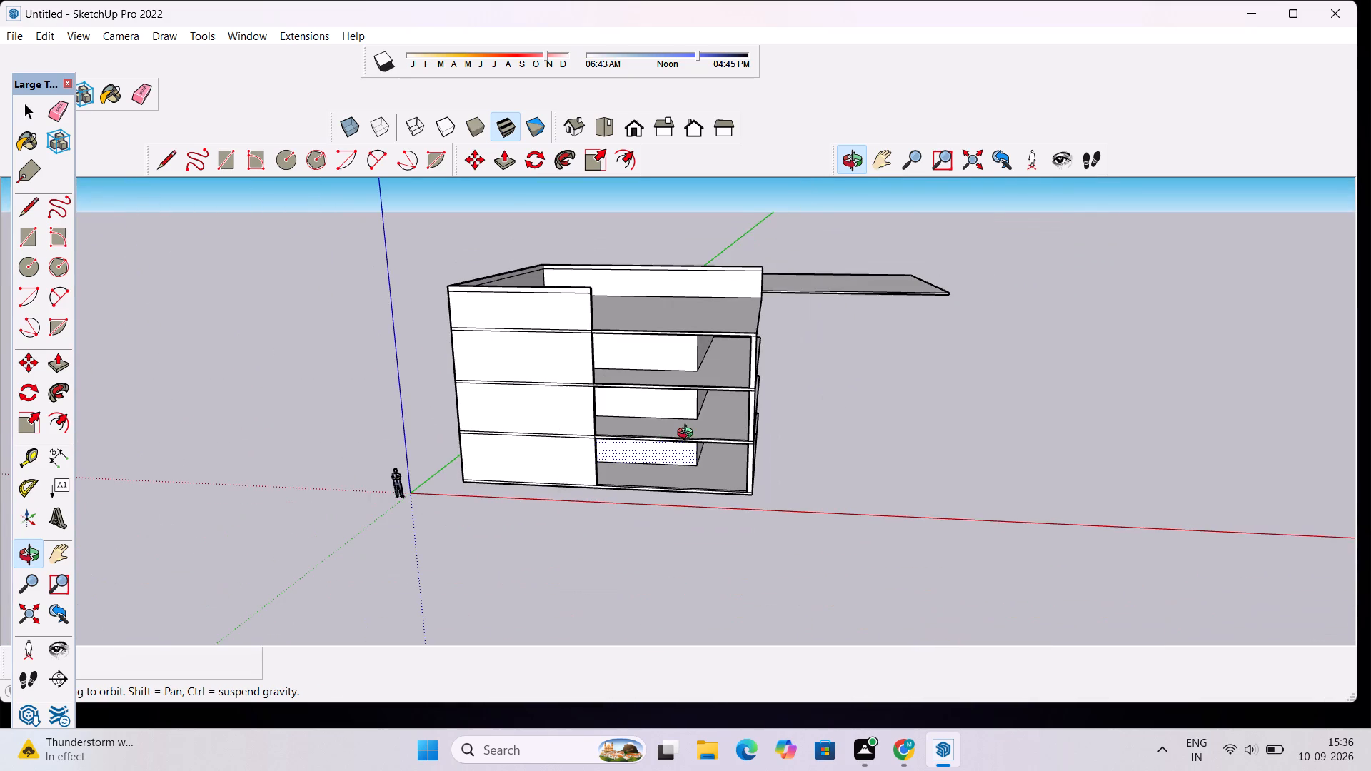
drag(640, 443, 650, 390)
scroll(703, 339, up, 7)
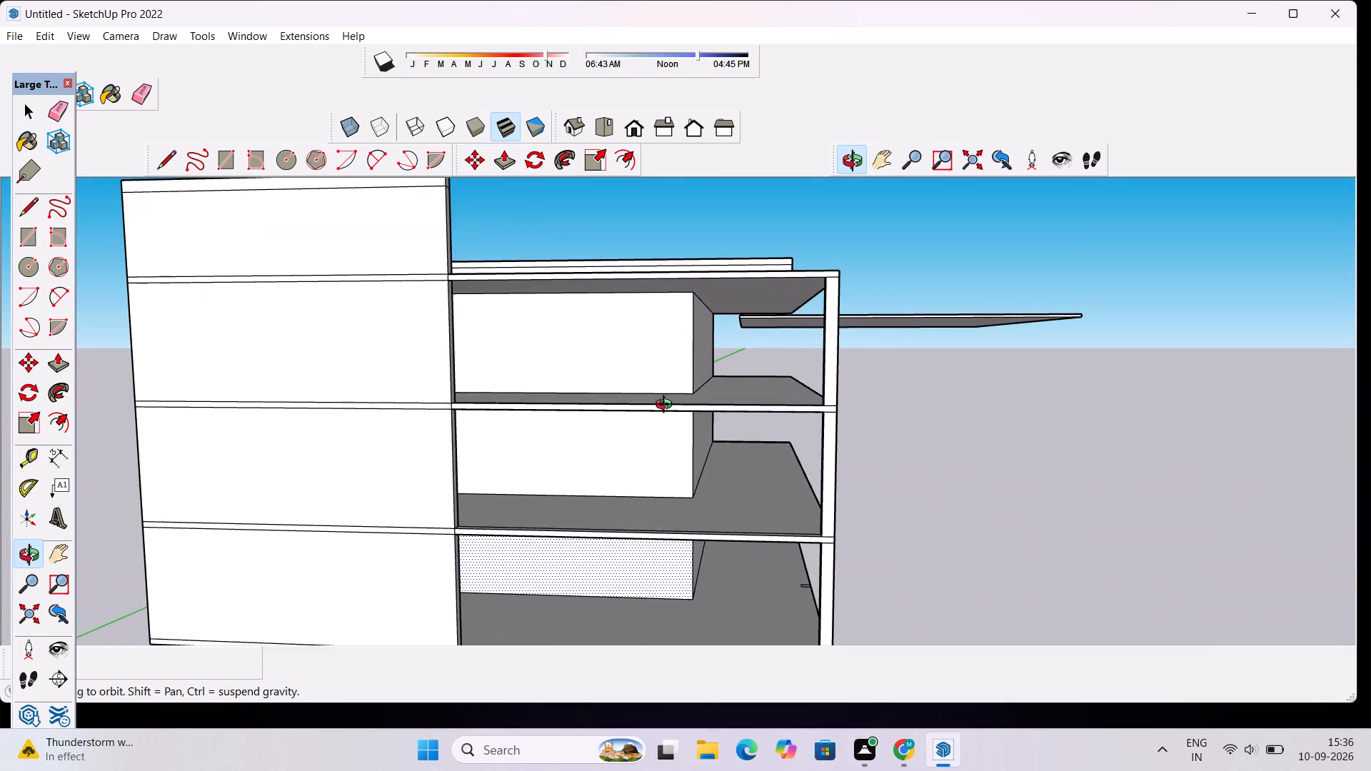
scroll(667, 406, up, 6)
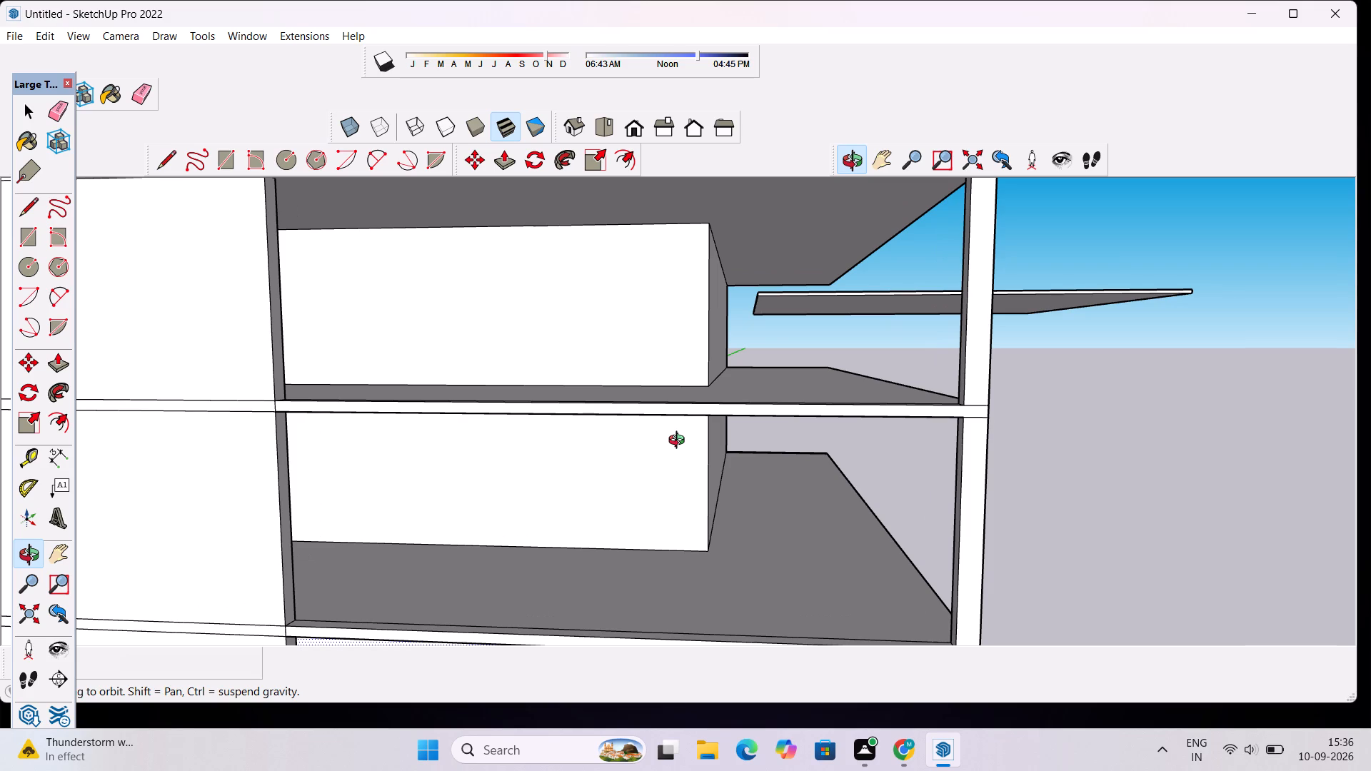
scroll(700, 255, down, 9)
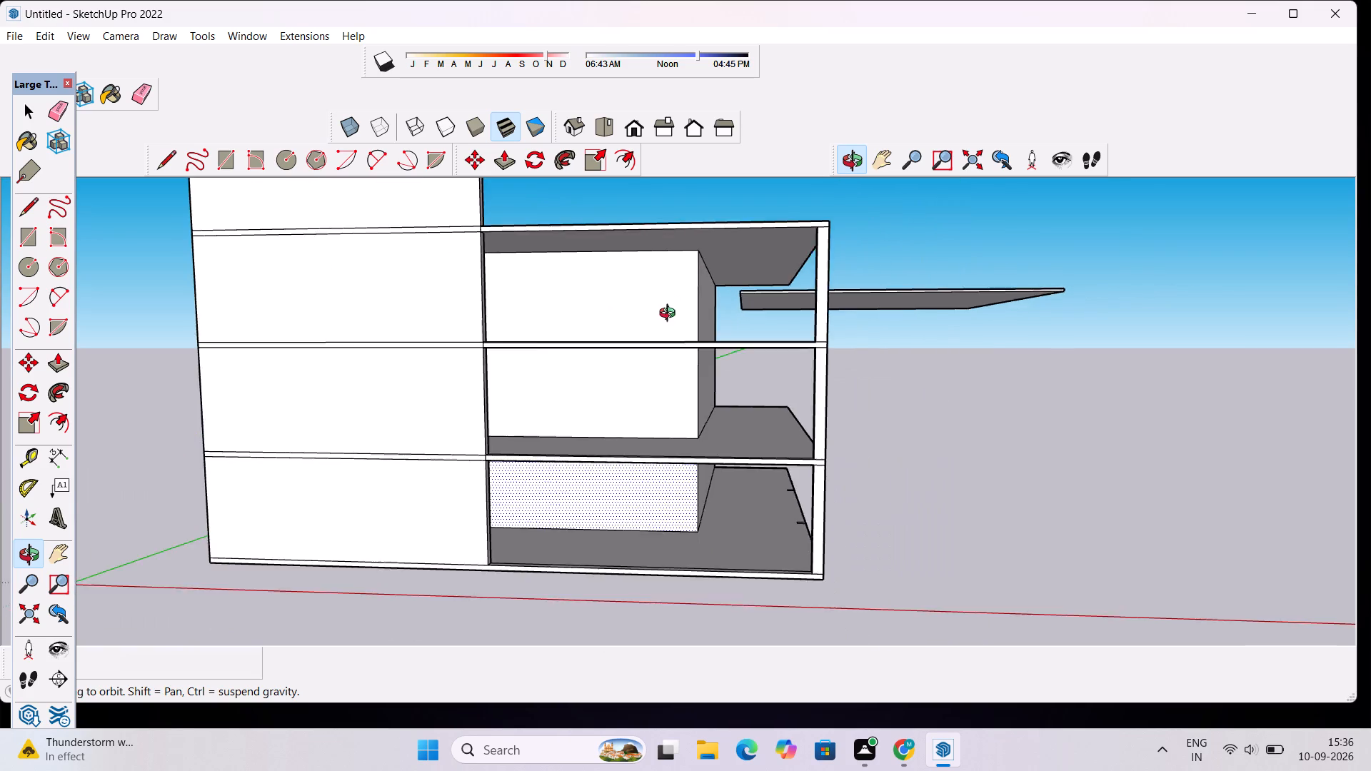
scroll(671, 315, down, 3)
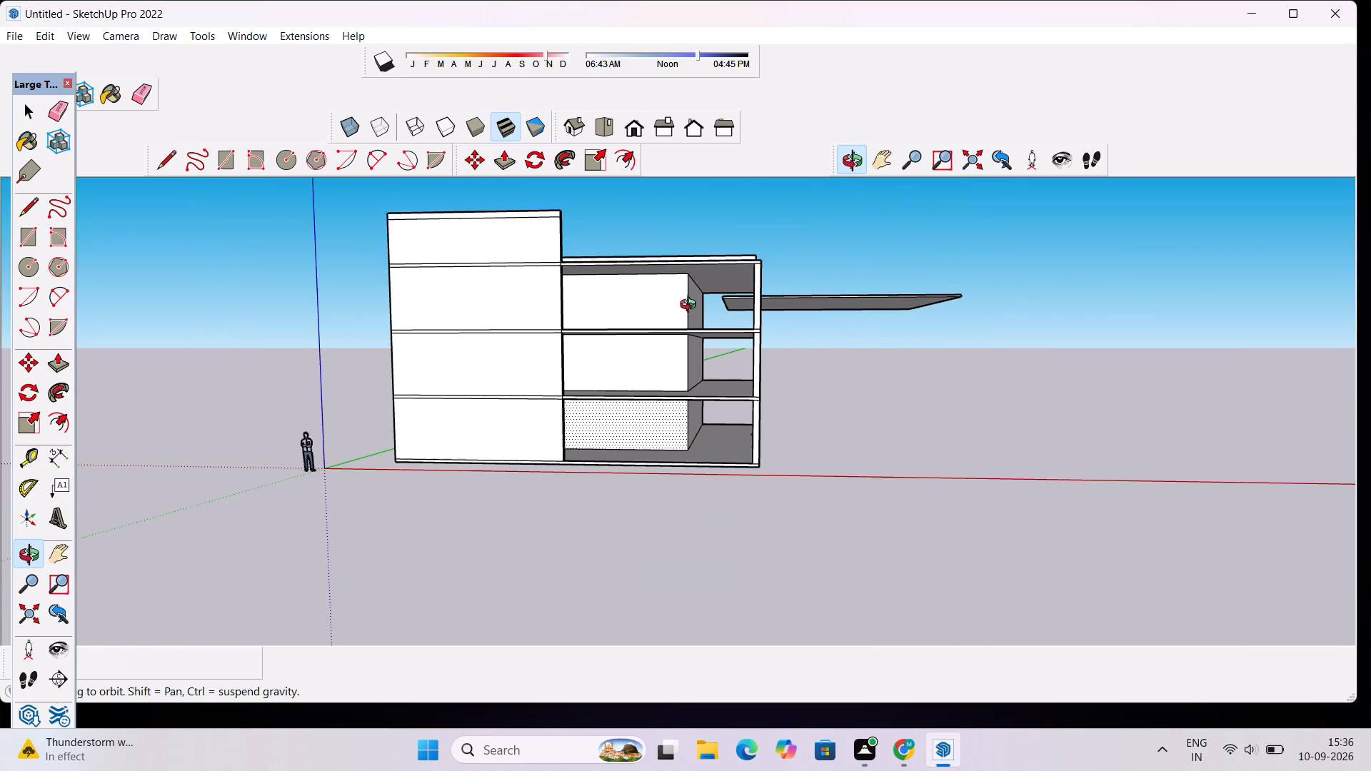
scroll(669, 339, up, 5)
drag(670, 275, 688, 310)
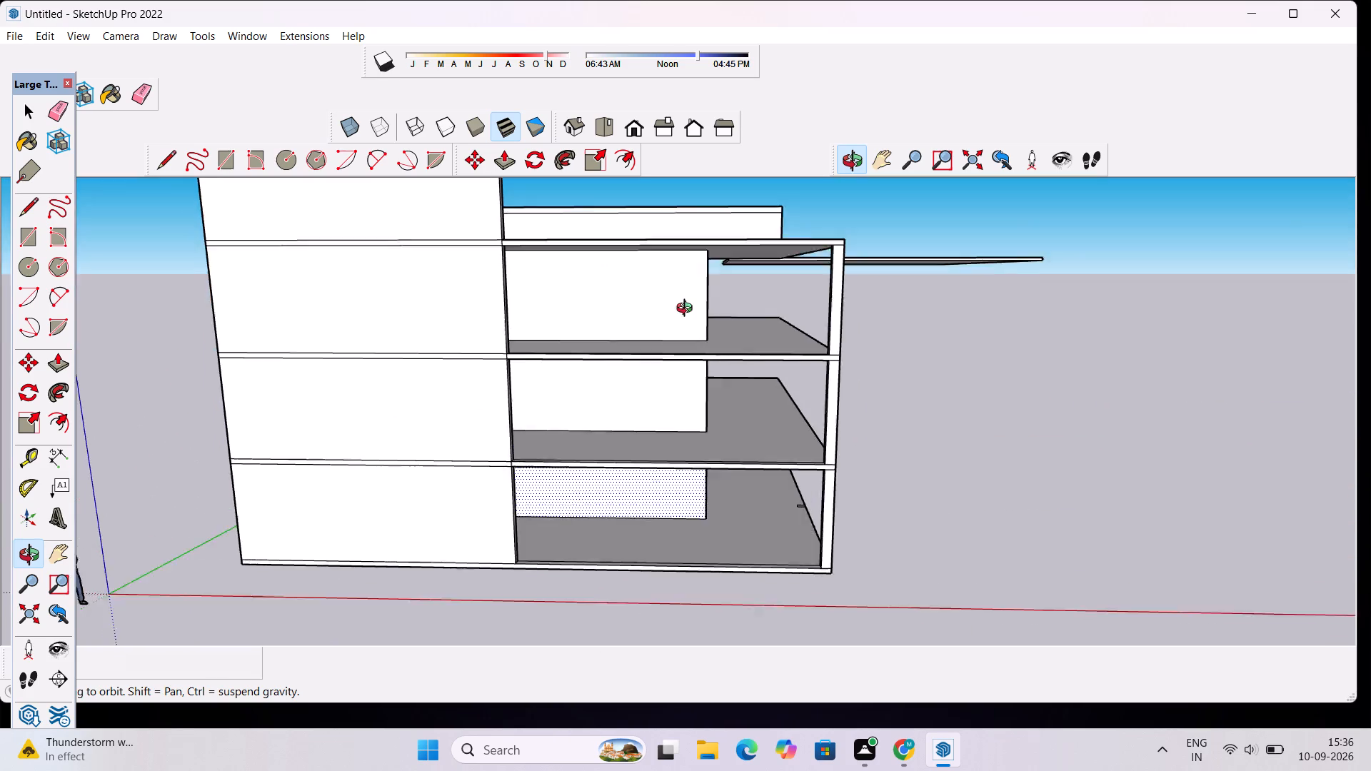
drag(688, 310, 783, 368)
drag(827, 378, 216, 333)
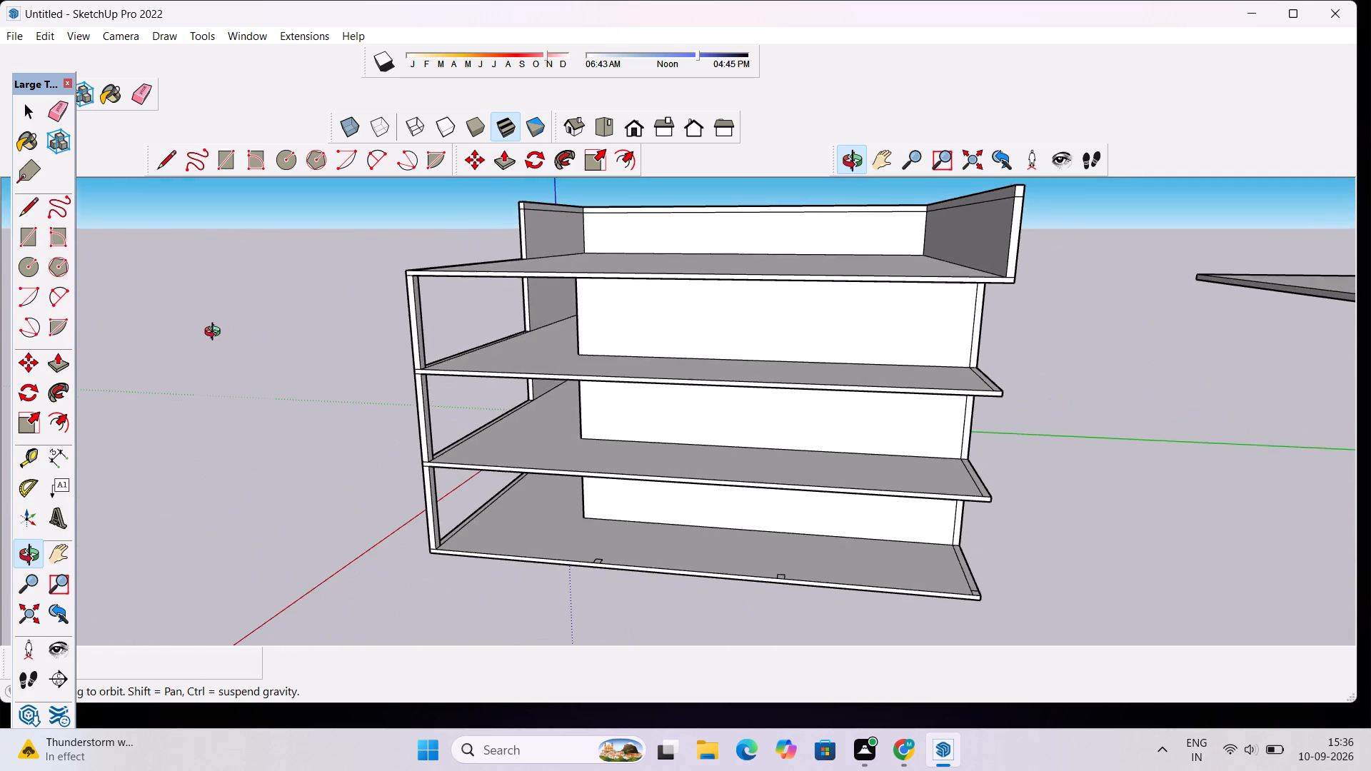
drag(216, 333, 450, 407)
drag(544, 381, 822, 364)
drag(1004, 430, 940, 438)
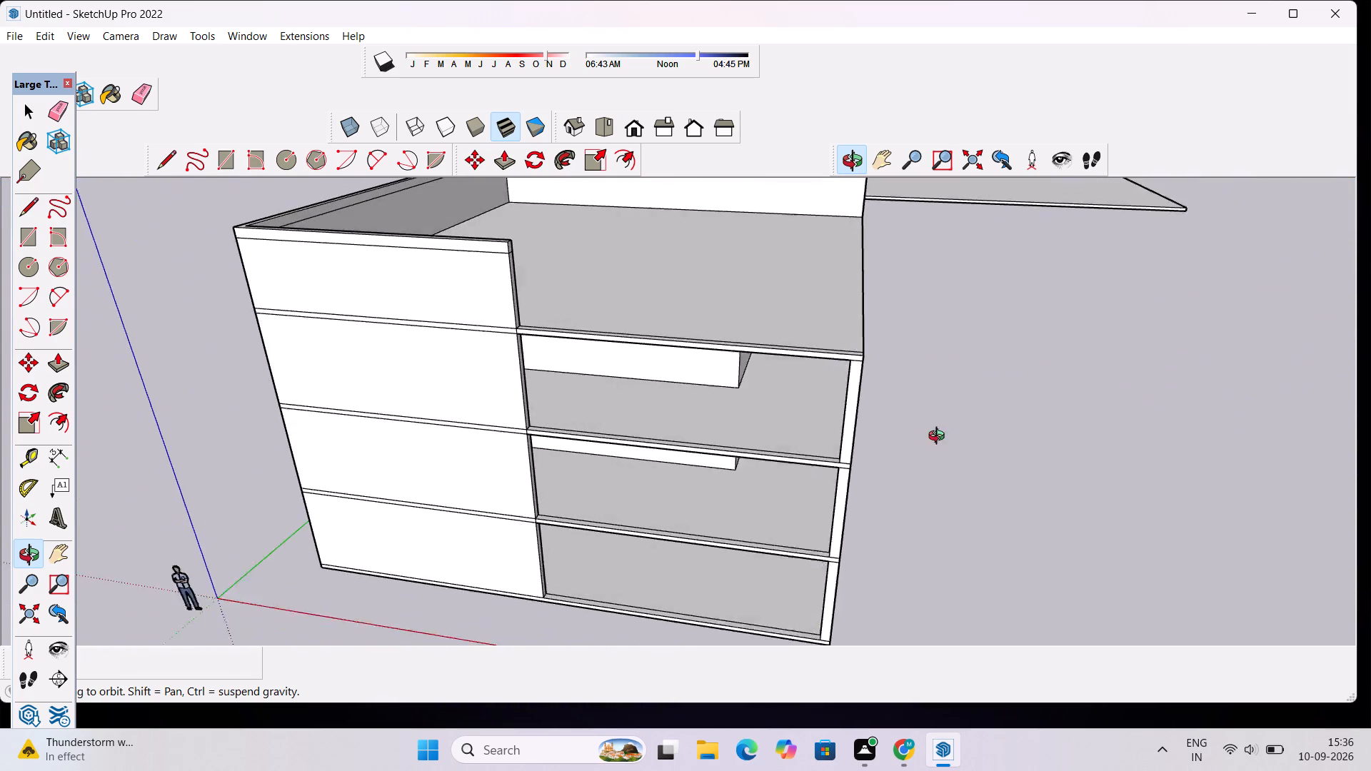
drag(940, 438, 882, 433)
drag(536, 390, 732, 371)
drag(1083, 445, 1017, 401)
scroll(873, 372, up, 7)
drag(1080, 365, 878, 380)
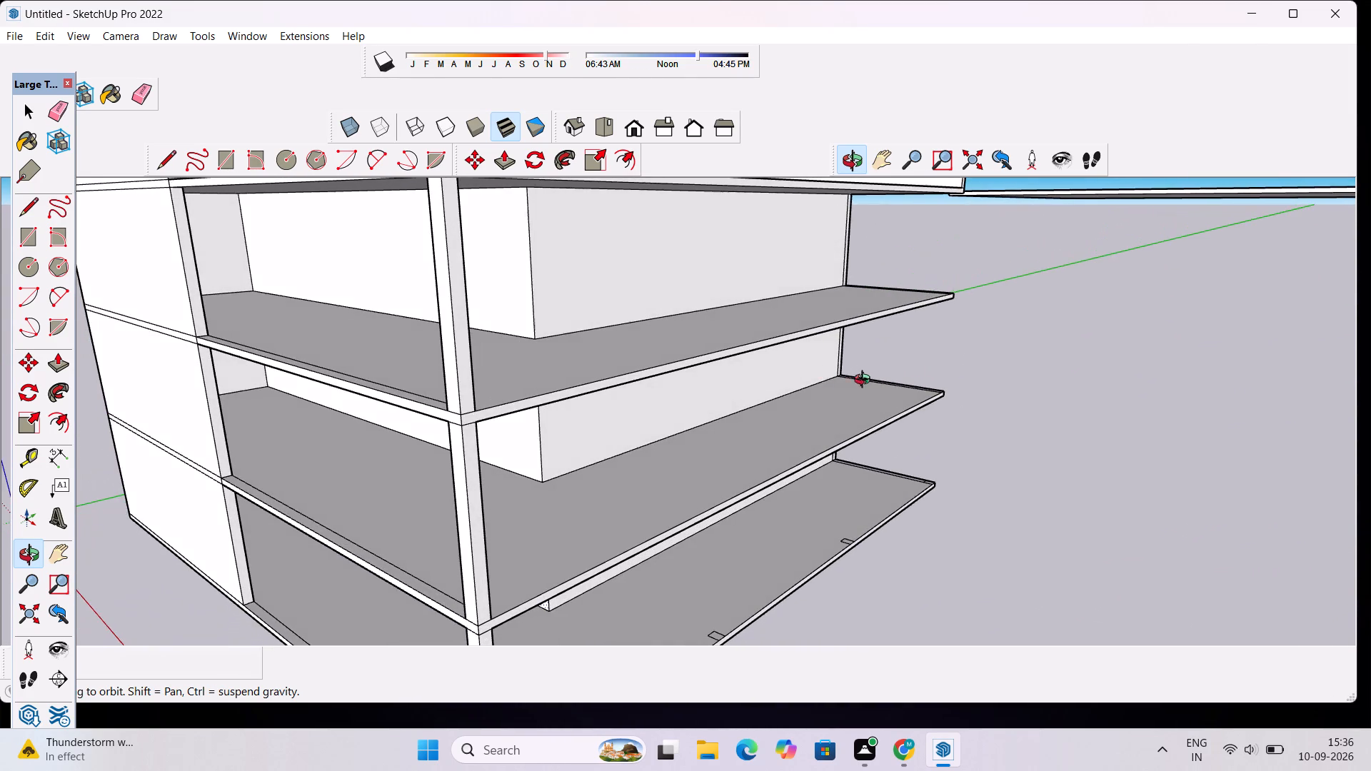
scroll(634, 342, down, 8)
scroll(643, 447, up, 2)
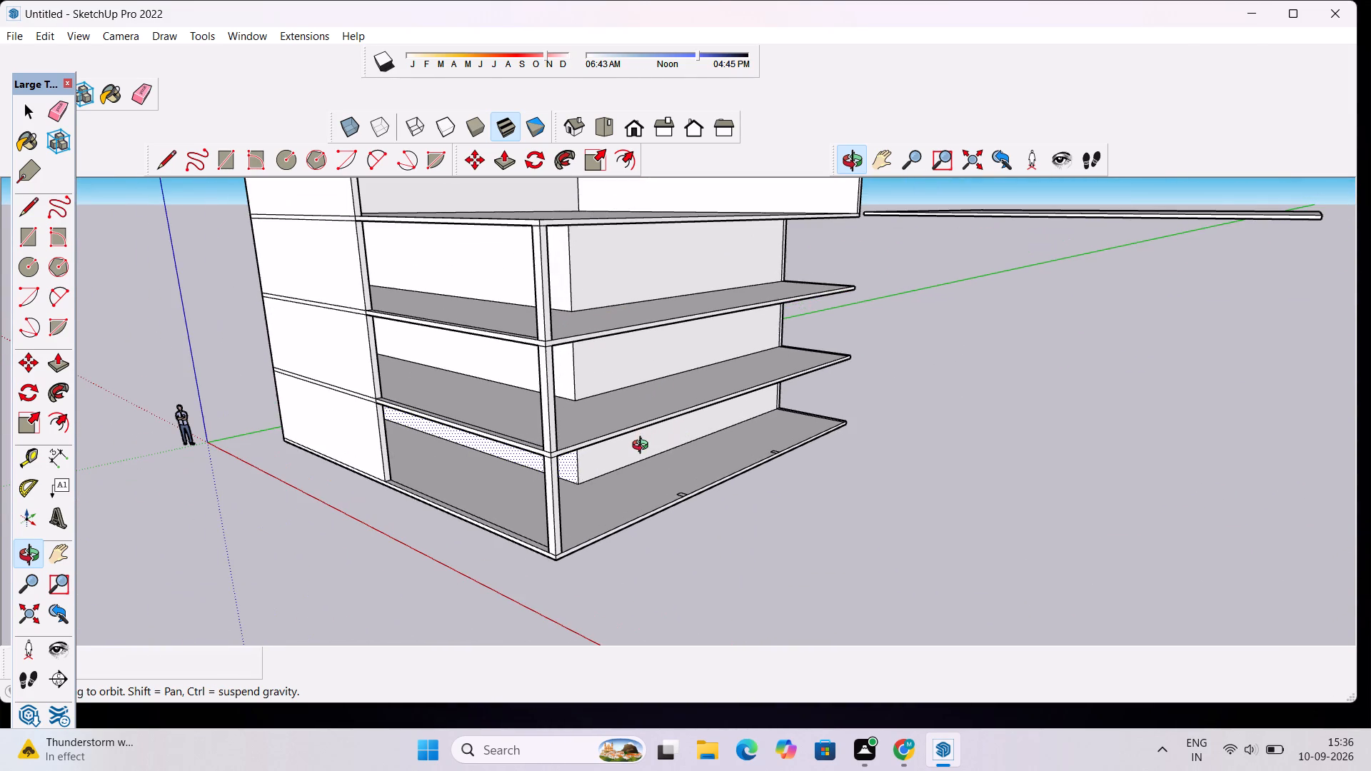
drag(341, 394, 406, 390)
drag(319, 398, 455, 420)
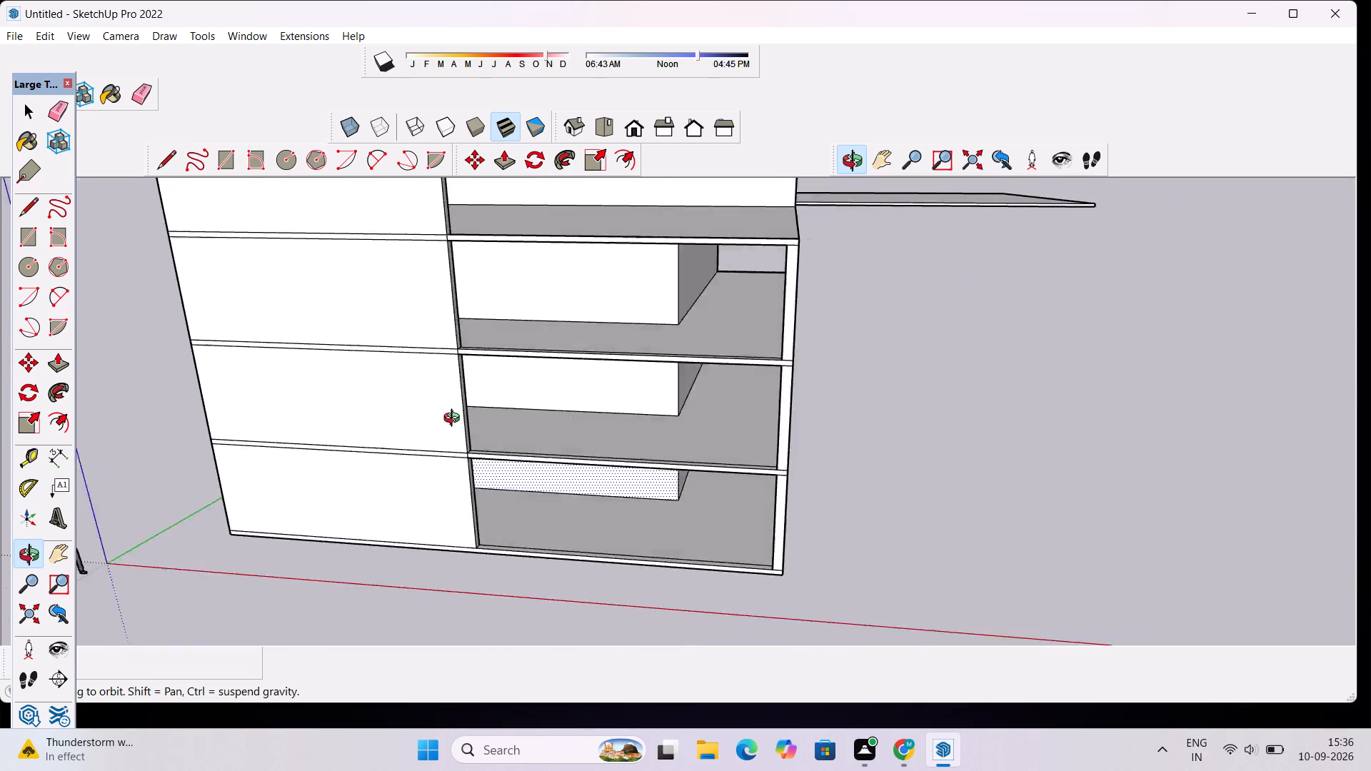
drag(455, 420, 546, 414)
scroll(901, 435, up, 4)
drag(993, 418, 670, 388)
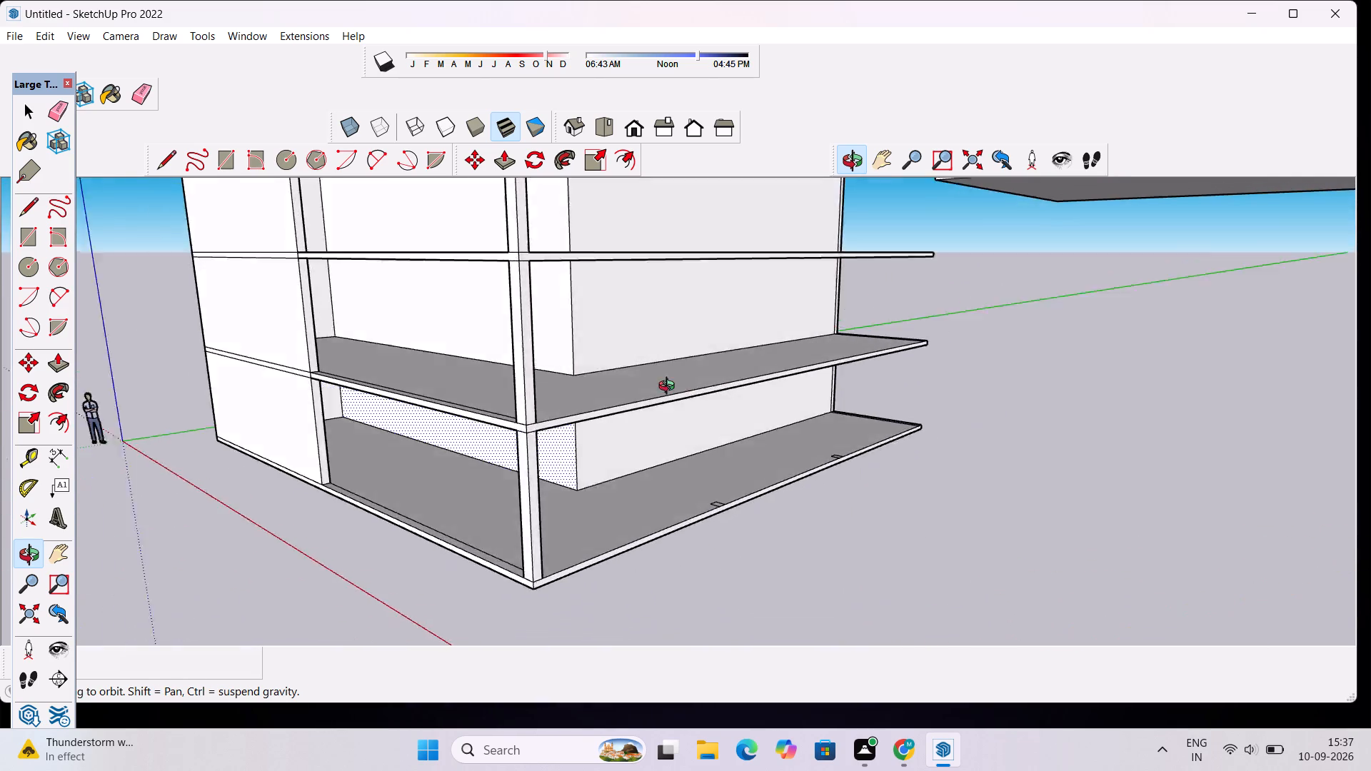
drag(670, 388, 631, 381)
scroll(892, 424, down, 7)
drag(1018, 431, 889, 446)
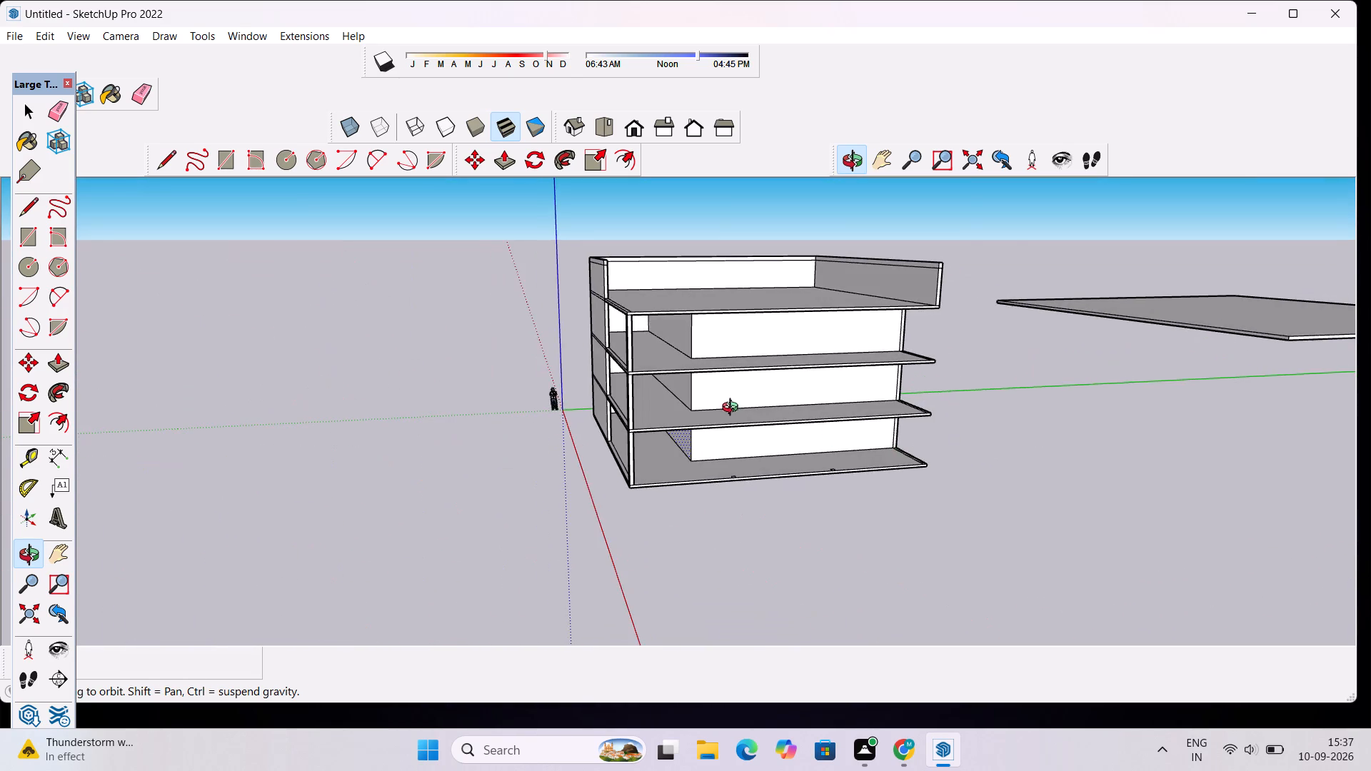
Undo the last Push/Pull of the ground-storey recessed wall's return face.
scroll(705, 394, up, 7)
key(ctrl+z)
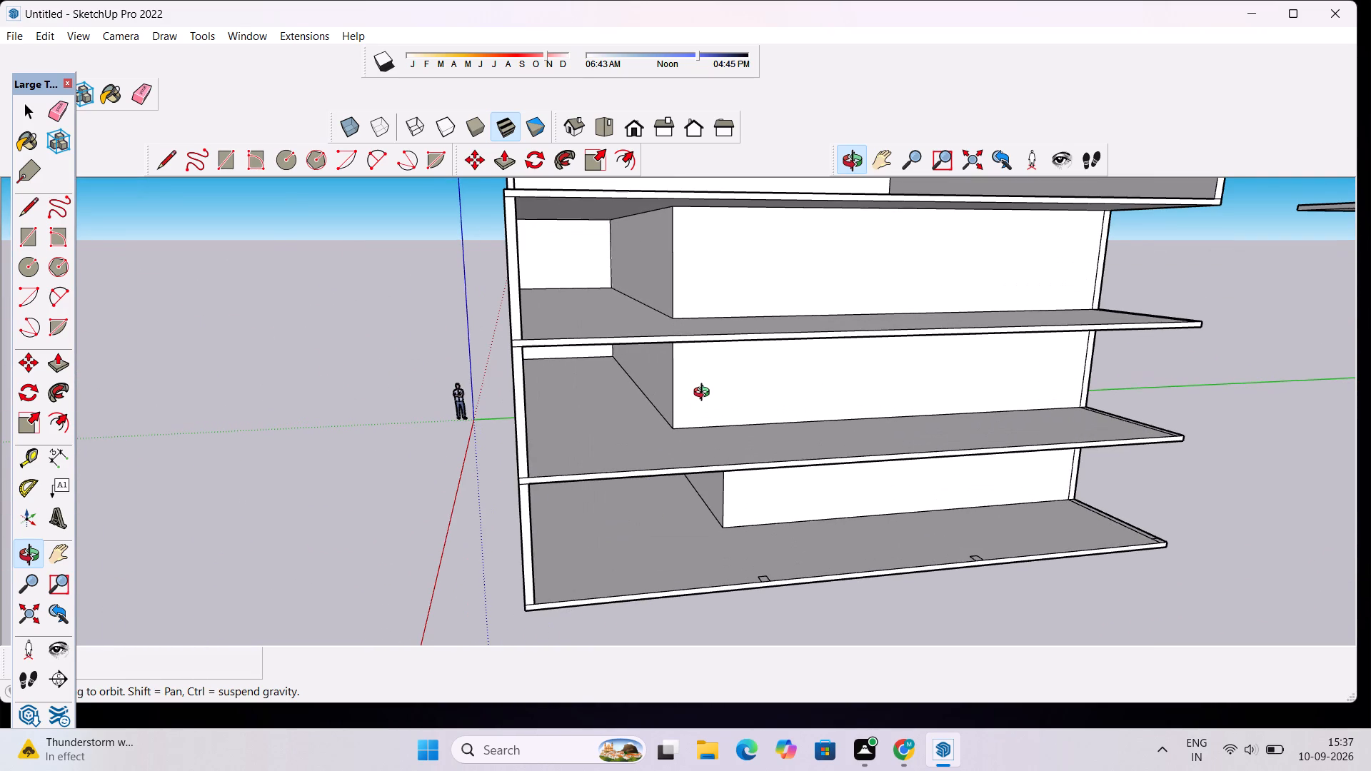
Undo the earlier Push/Pull changes to the recessed walls on all three storeys.
key(ctrl+z)
key(ctrl+z)
key(ctrl+z)
key(ctrl+z)
key(ctrl+z)
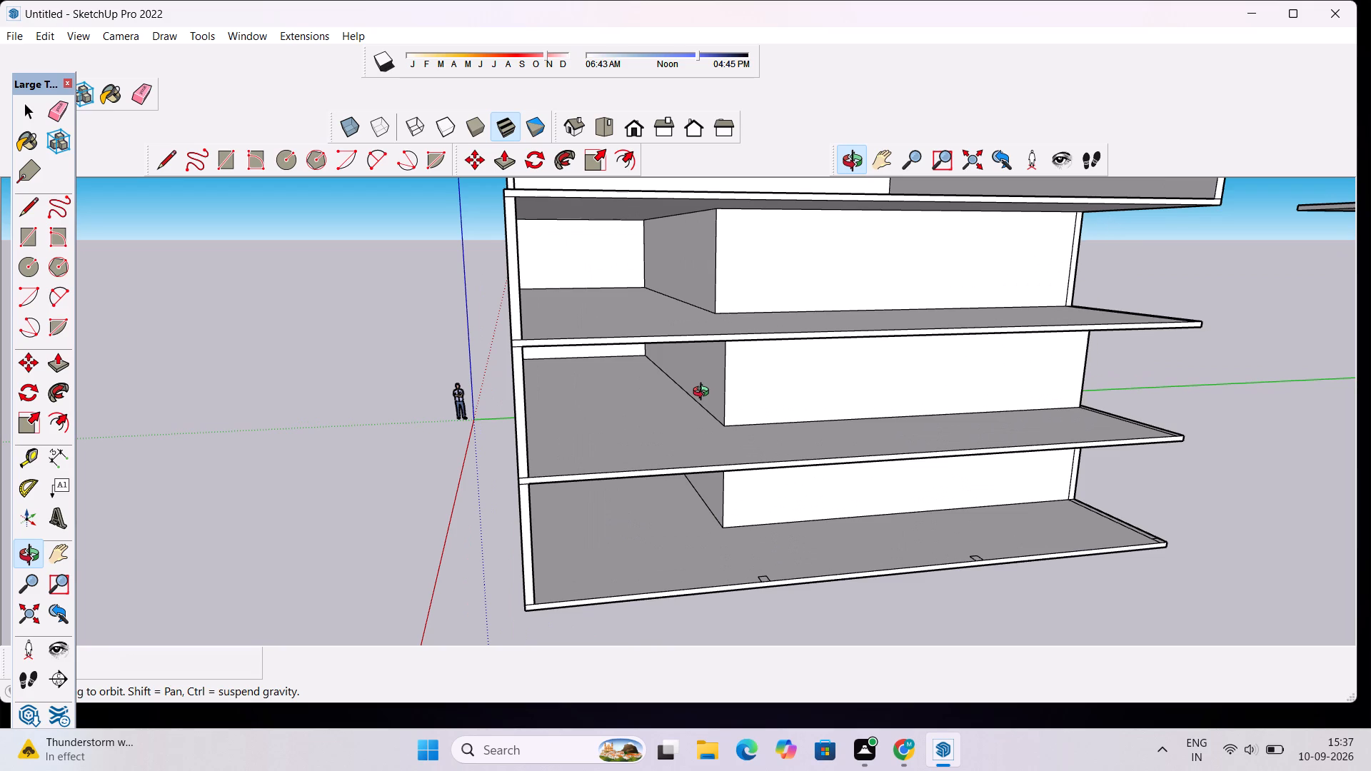
key(ctrl+z)
key(ctrl+z)
key(ctrl+z)
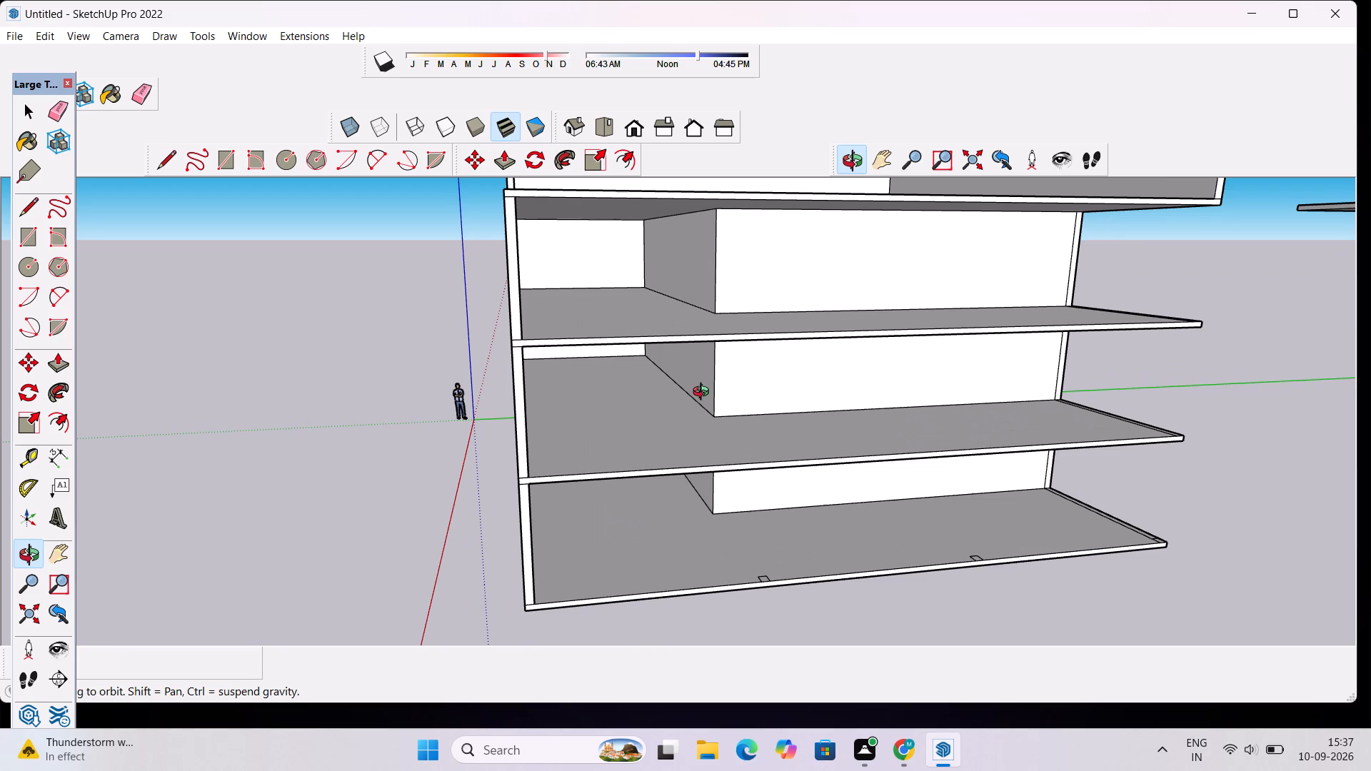
Undo the column outlines and their construction guides along the ground-floor slab's open front.
key(ctrl+z)
key(ctrl+z)
key(ctrl+z)
key(ctrl+z)
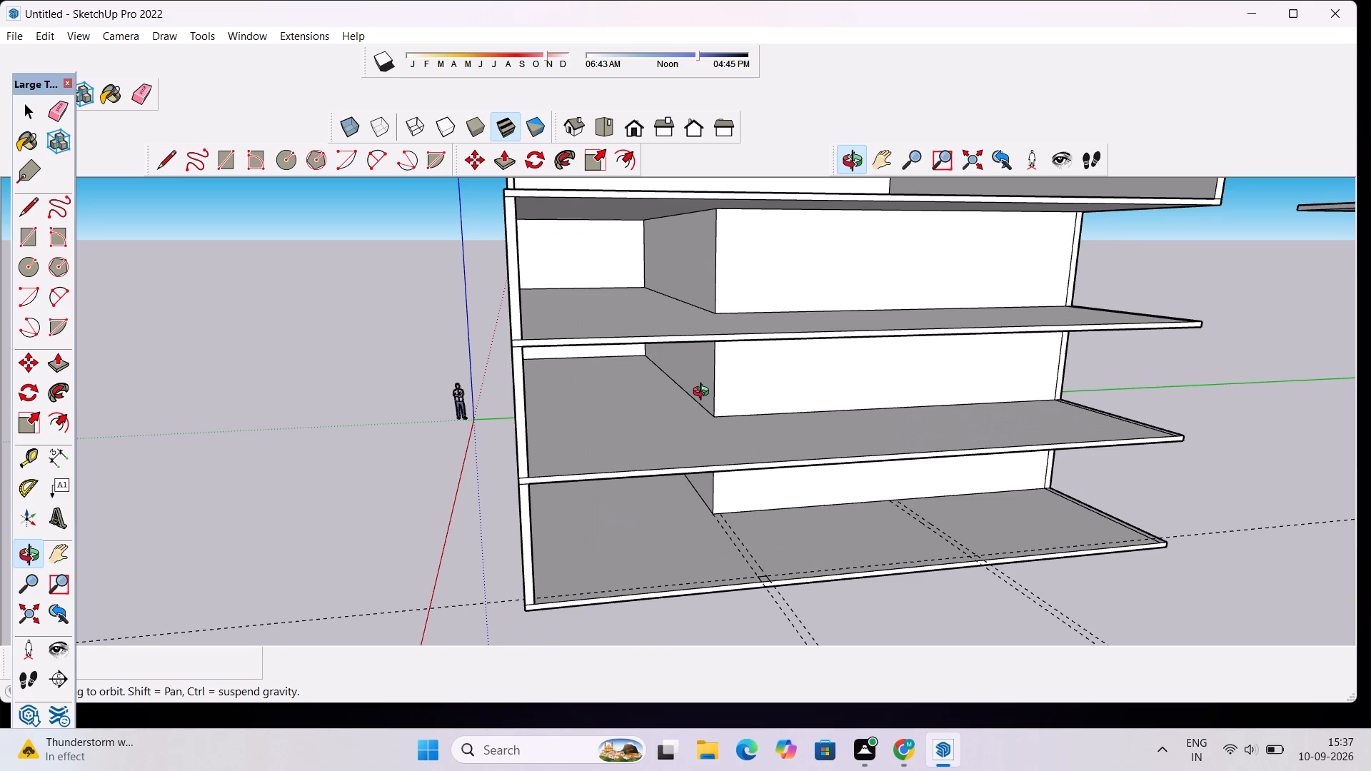
key(ctrl+z)
key(ctrl+z)
key(ctrl+z)
key(ctrl+z)
key(ctrl+z)
key(ctrl+z)
Undo the side wall extensions along the slab edge on the top, middle and ground storeys.
key(ctrl+z)
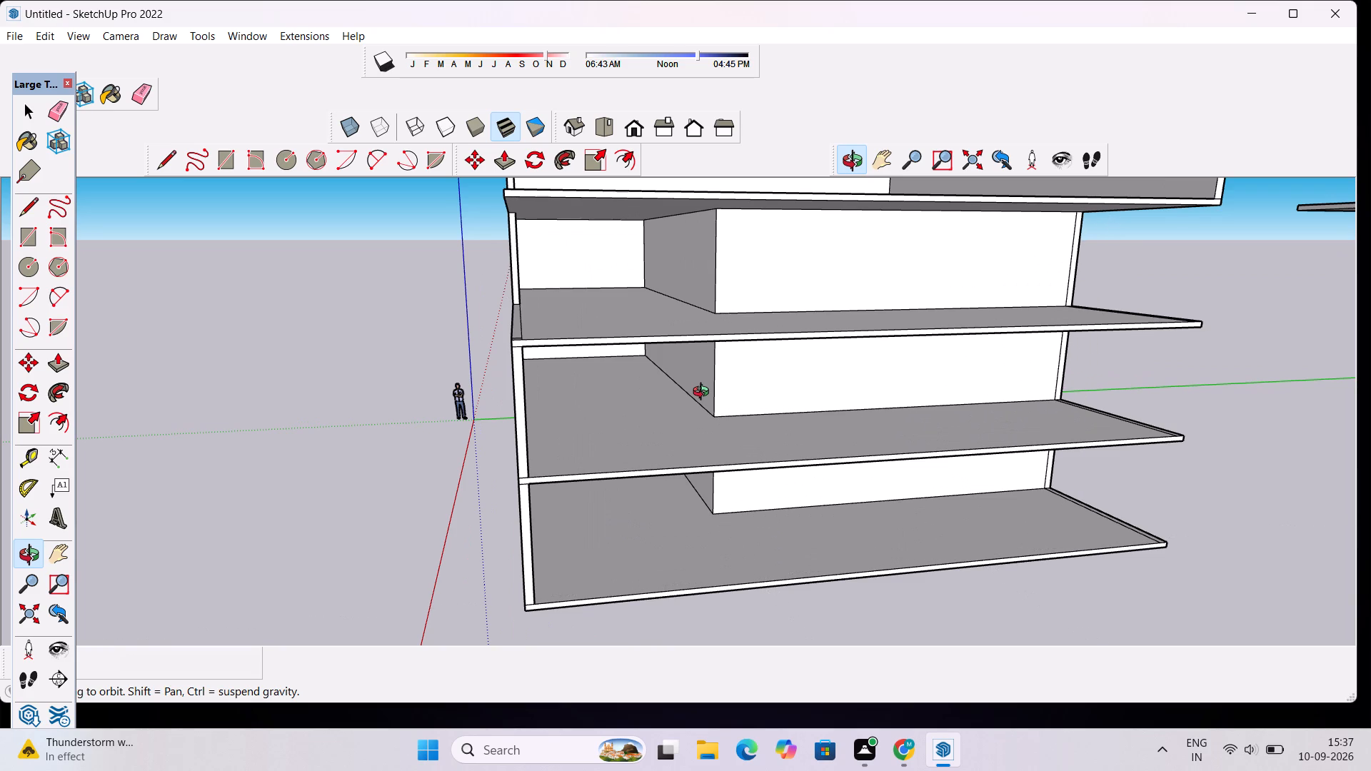
key(ctrl+z)
key(ctrl+z)
key(ctrl+z)
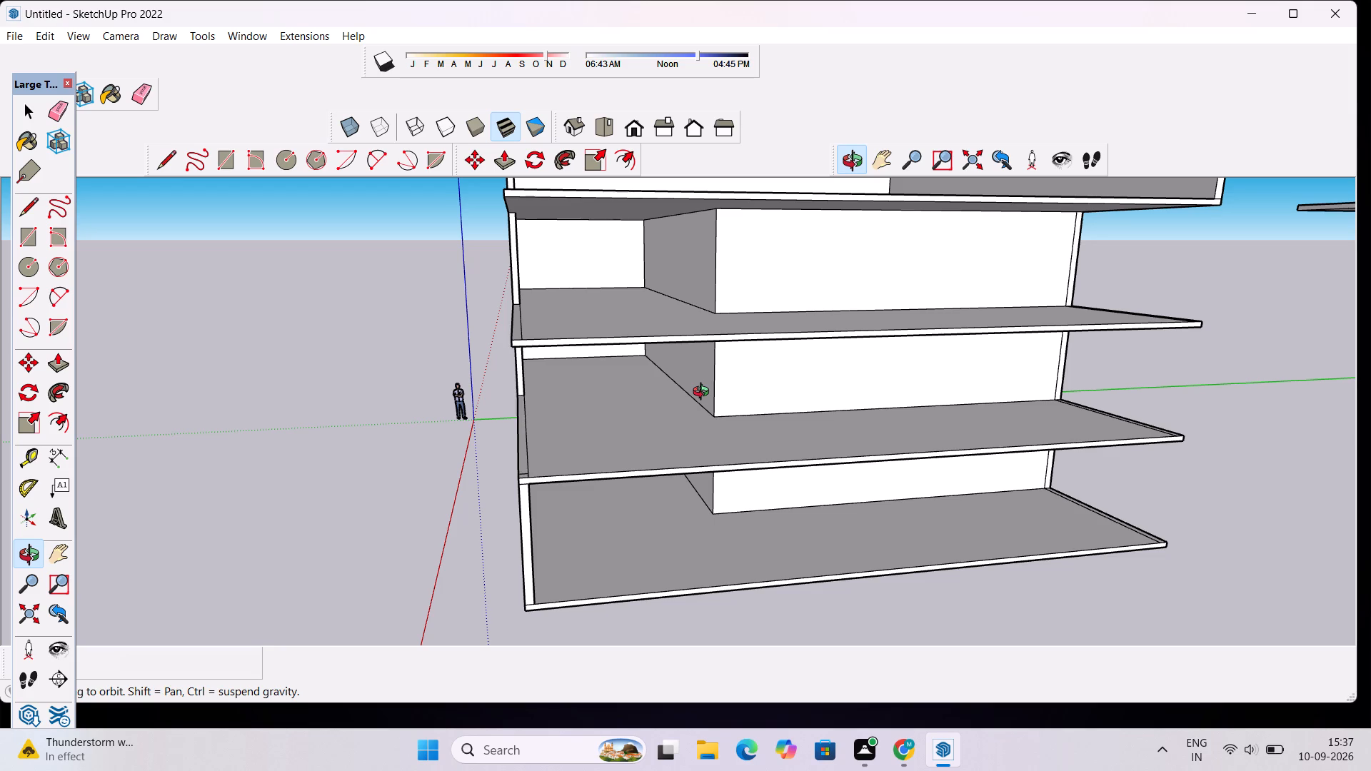
key(ctrl+z)
key(ctrl+z)
key(ctrl+z)
key(ctrl+z)
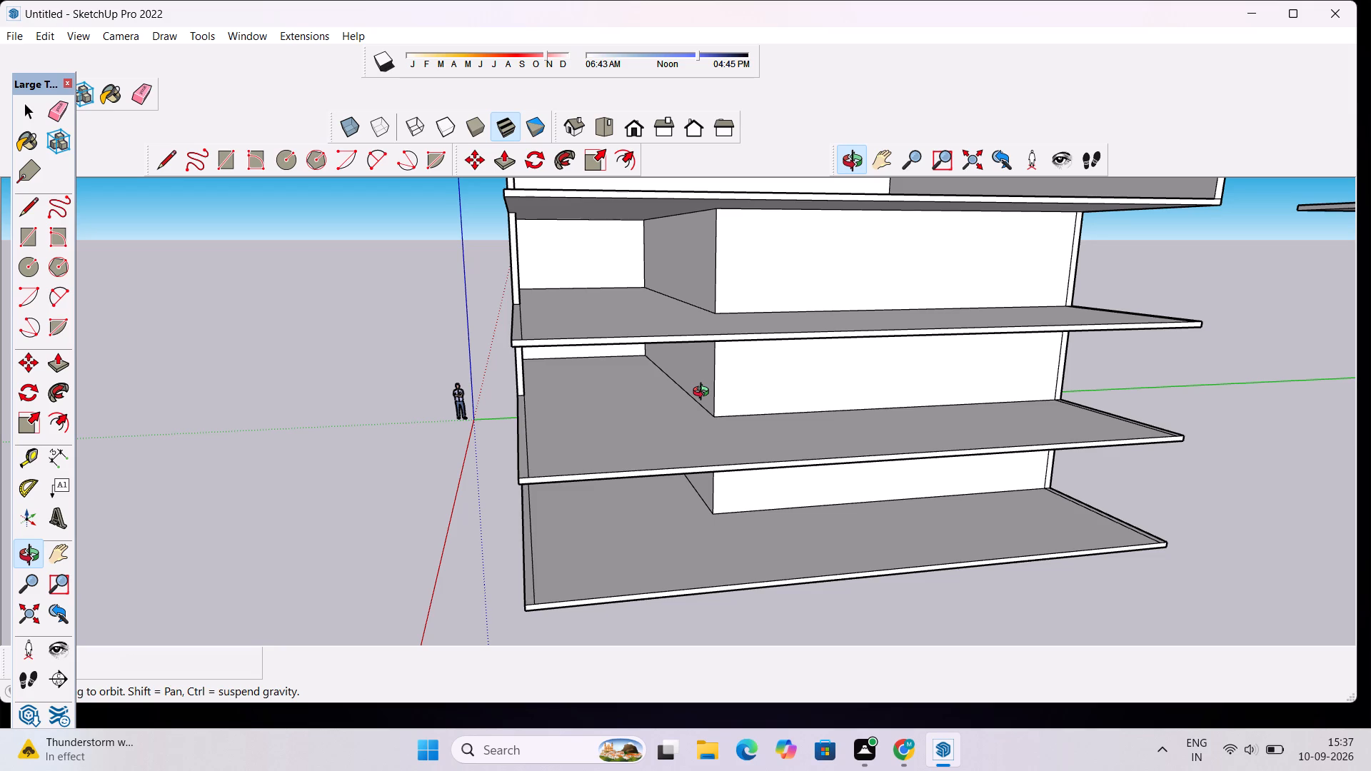
Push/Pull the front edge face of the top-storey floor slab 5' inward.
scroll(747, 353, down, 6)
drag(951, 408, 910, 446)
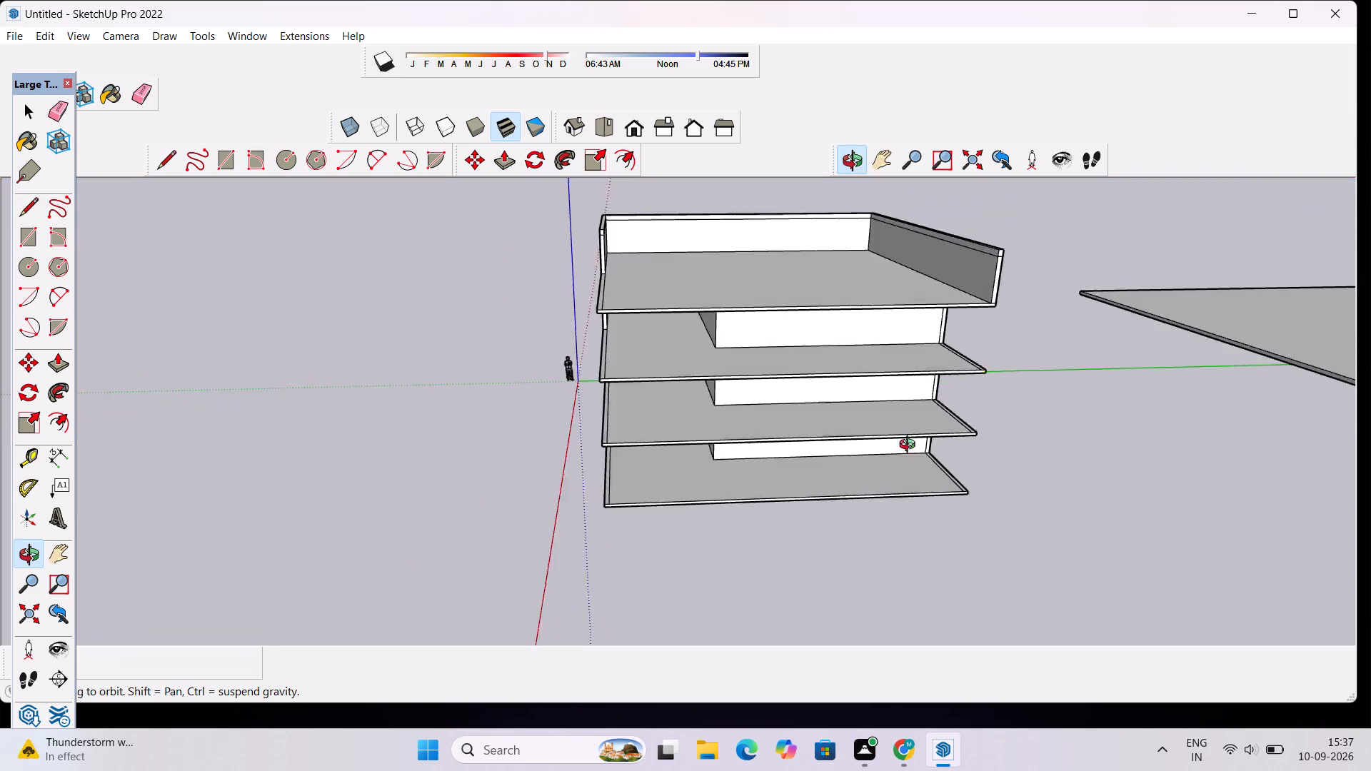
drag(910, 446, 657, 430)
scroll(570, 373, up, 11)
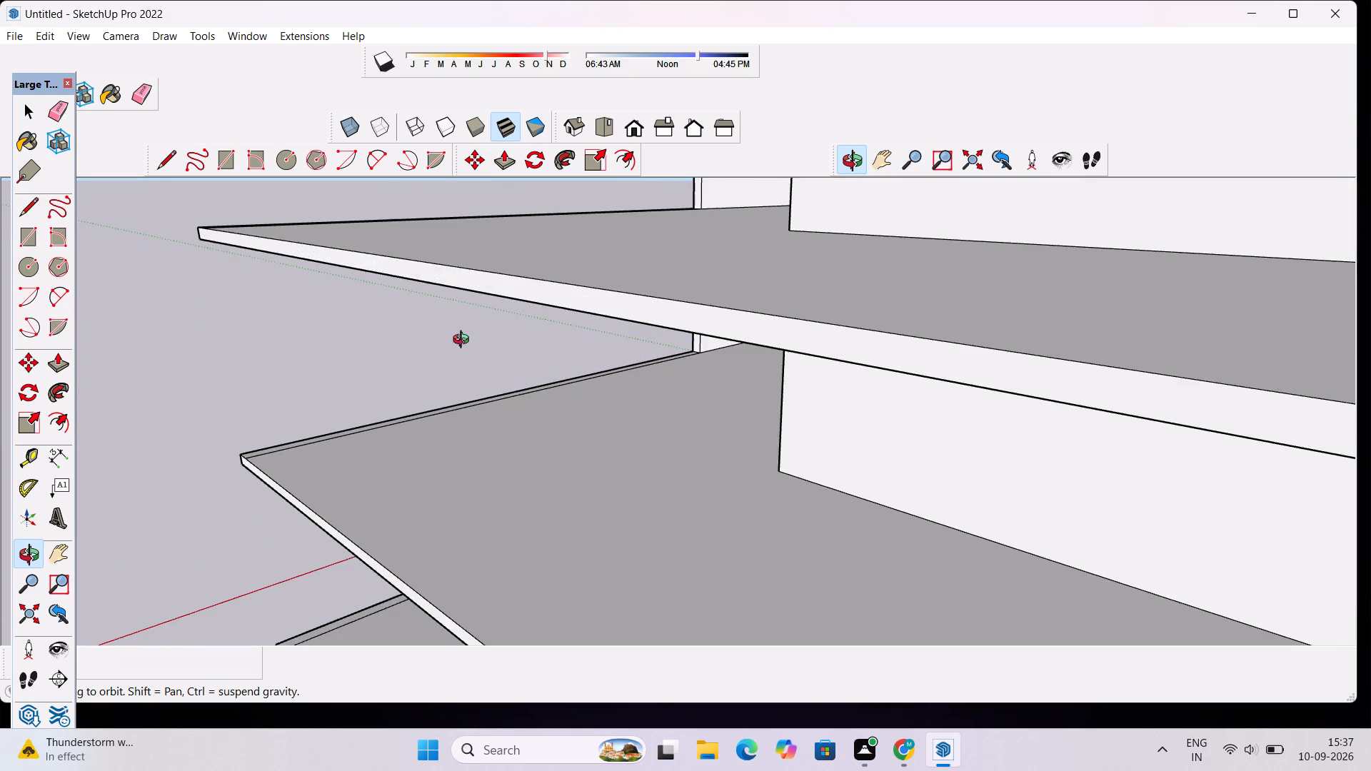
drag(464, 341, 1113, 465)
scroll(676, 354, down, 7)
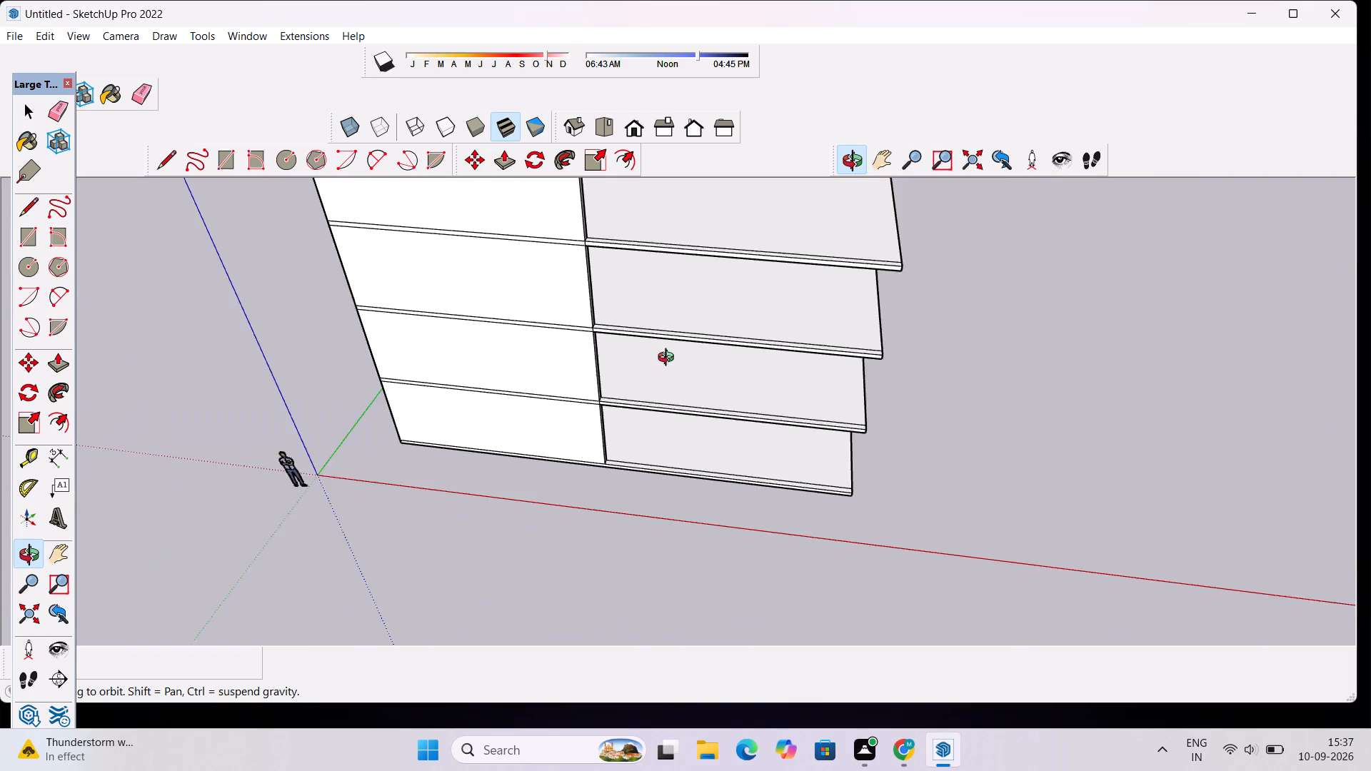
scroll(669, 359, down, 5)
drag(700, 363, 723, 212)
scroll(728, 238, up, 8)
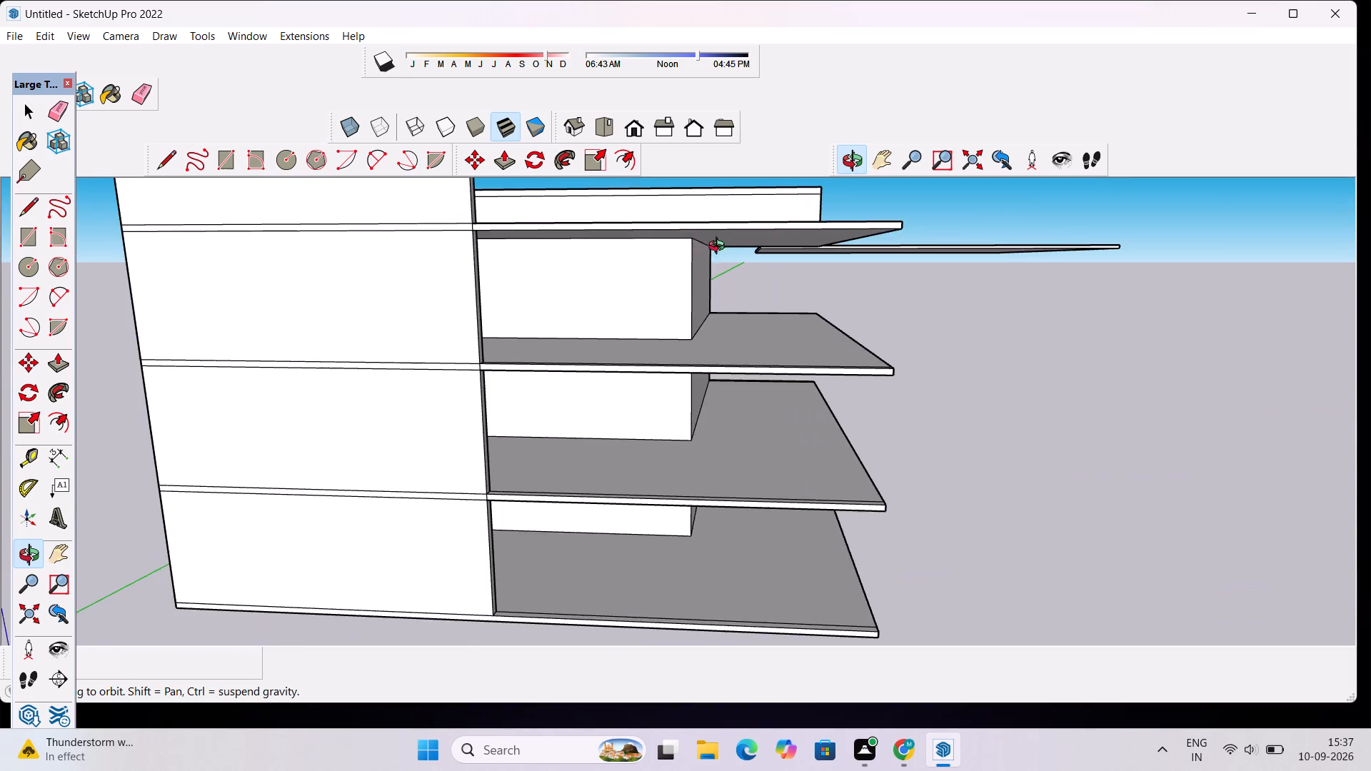
scroll(701, 321, up, 7)
drag(1016, 408, 793, 381)
scroll(790, 381, down, 6)
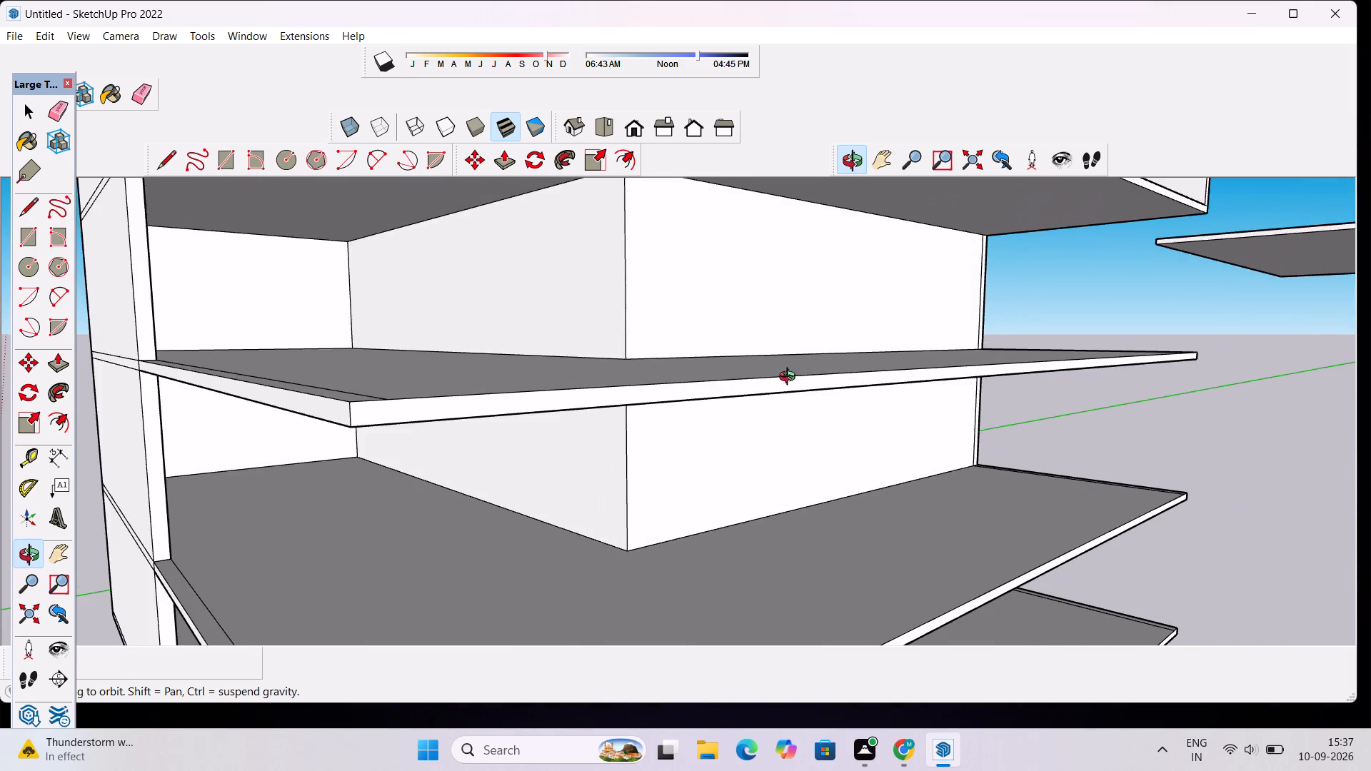
drag(790, 378, 526, 475)
key(space)
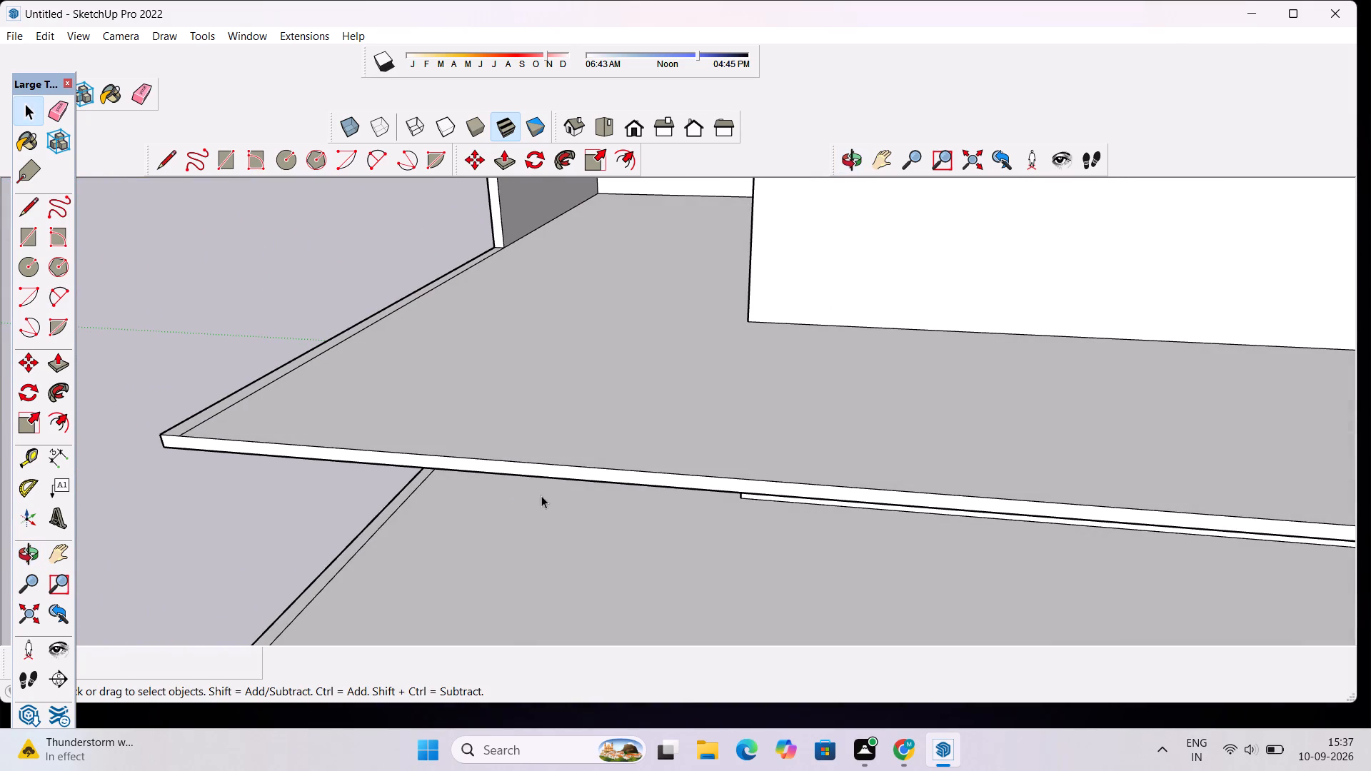
click(601, 475)
key(p)
click(604, 475)
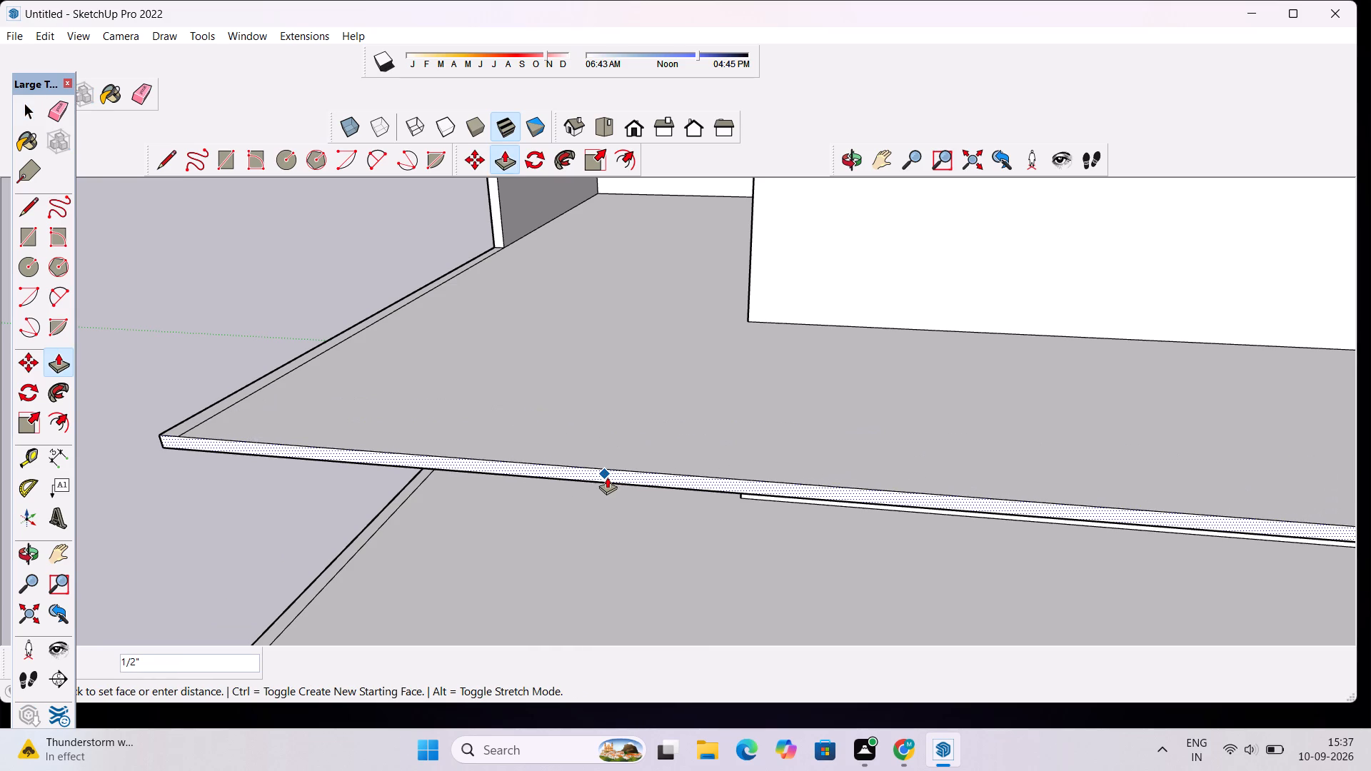
text(5')
key(Return)
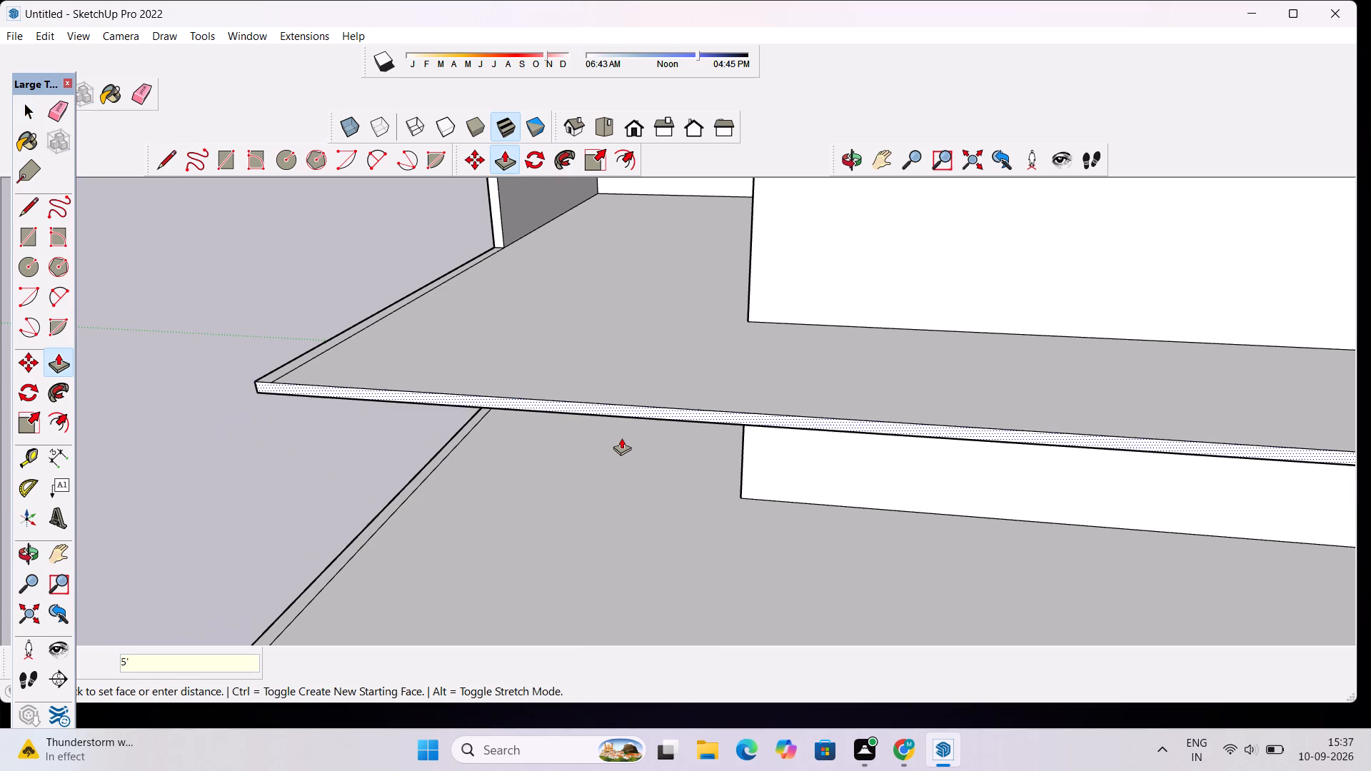
Push/Pull the roof slab's front edge face 5' inward, towards the recessed wall.
scroll(655, 426, down, 11)
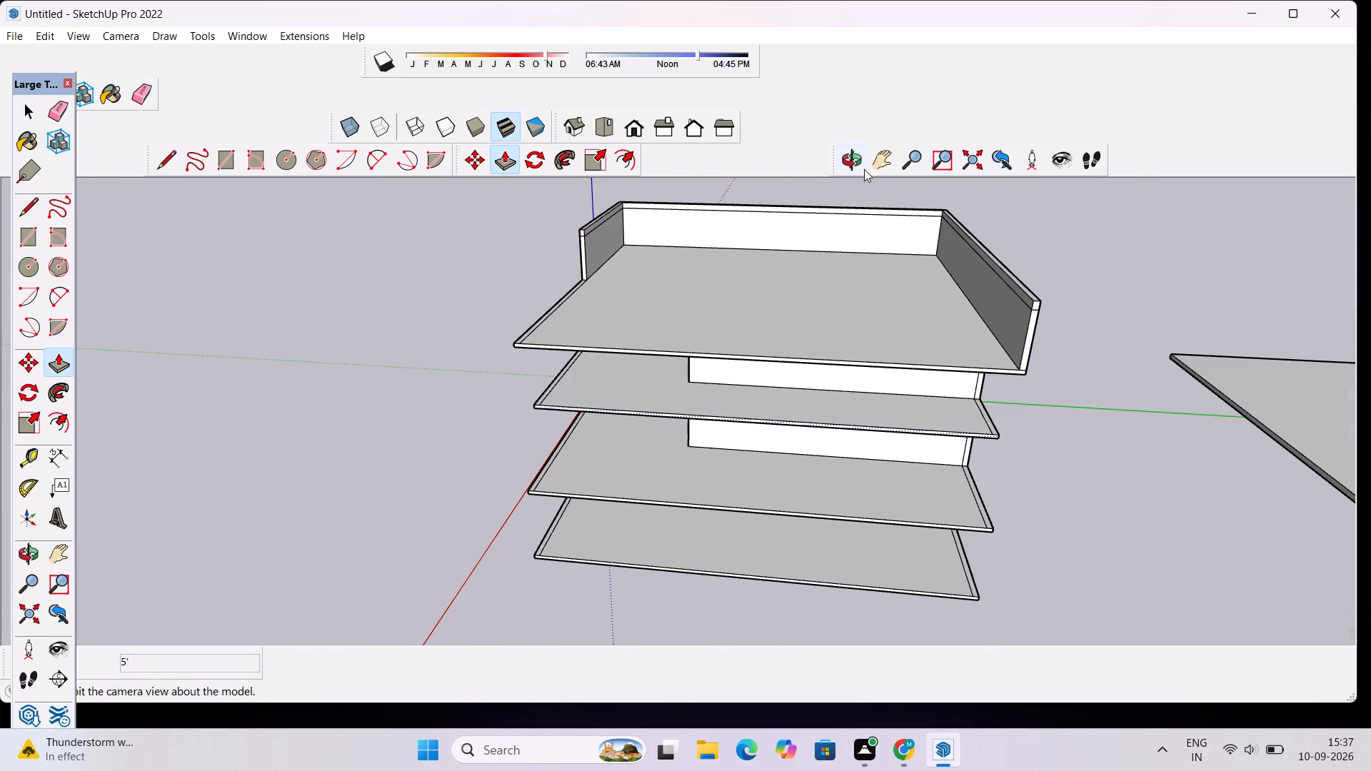
click(851, 160)
drag(1120, 515, 888, 442)
drag(828, 433, 1011, 538)
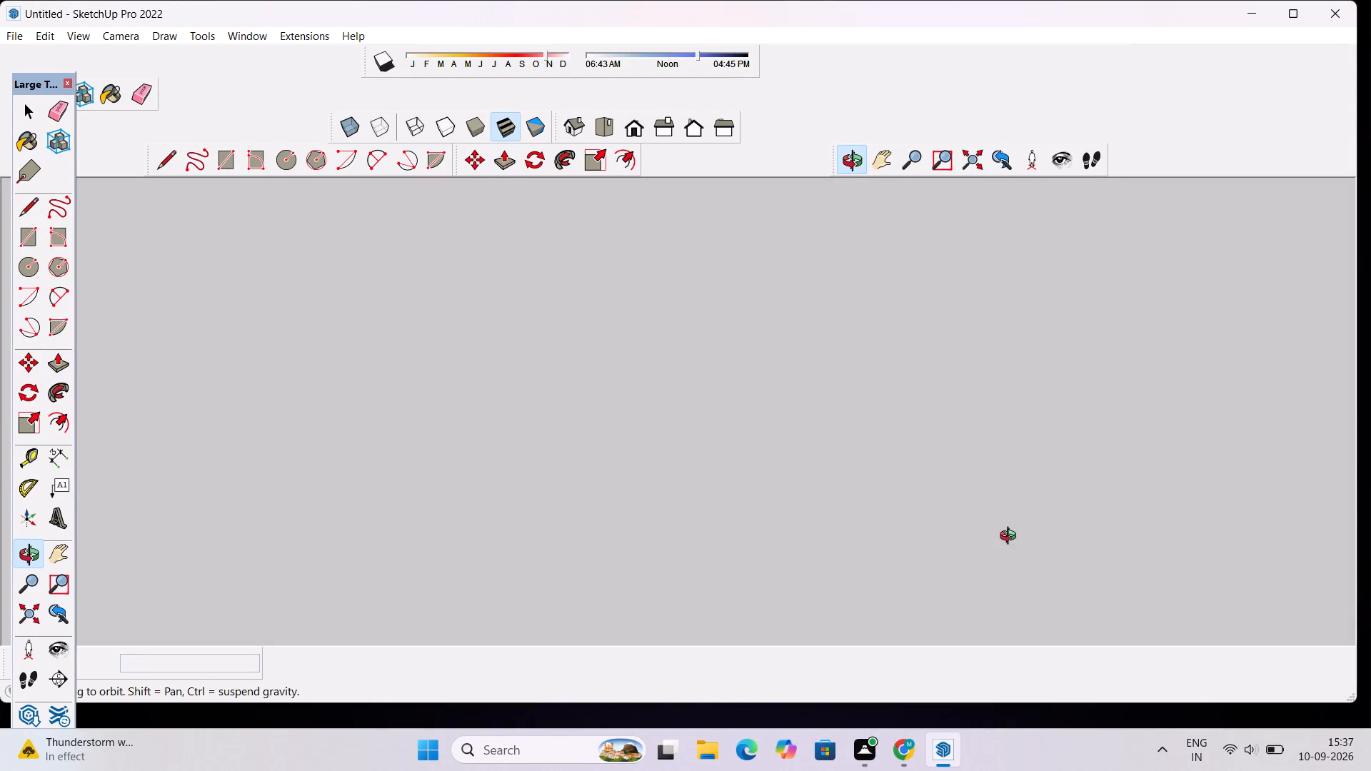
click(859, 162)
click(634, 124)
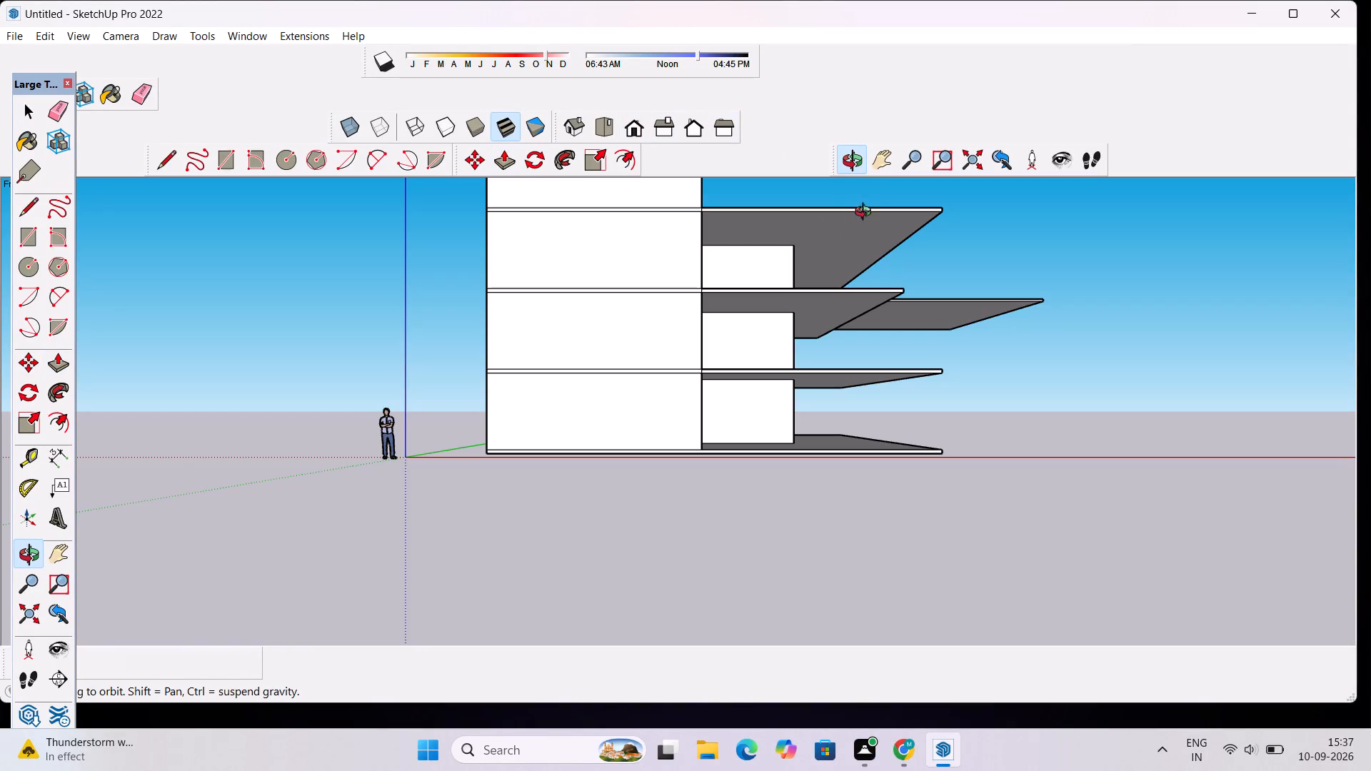
click(854, 173)
drag(944, 350, 898, 375)
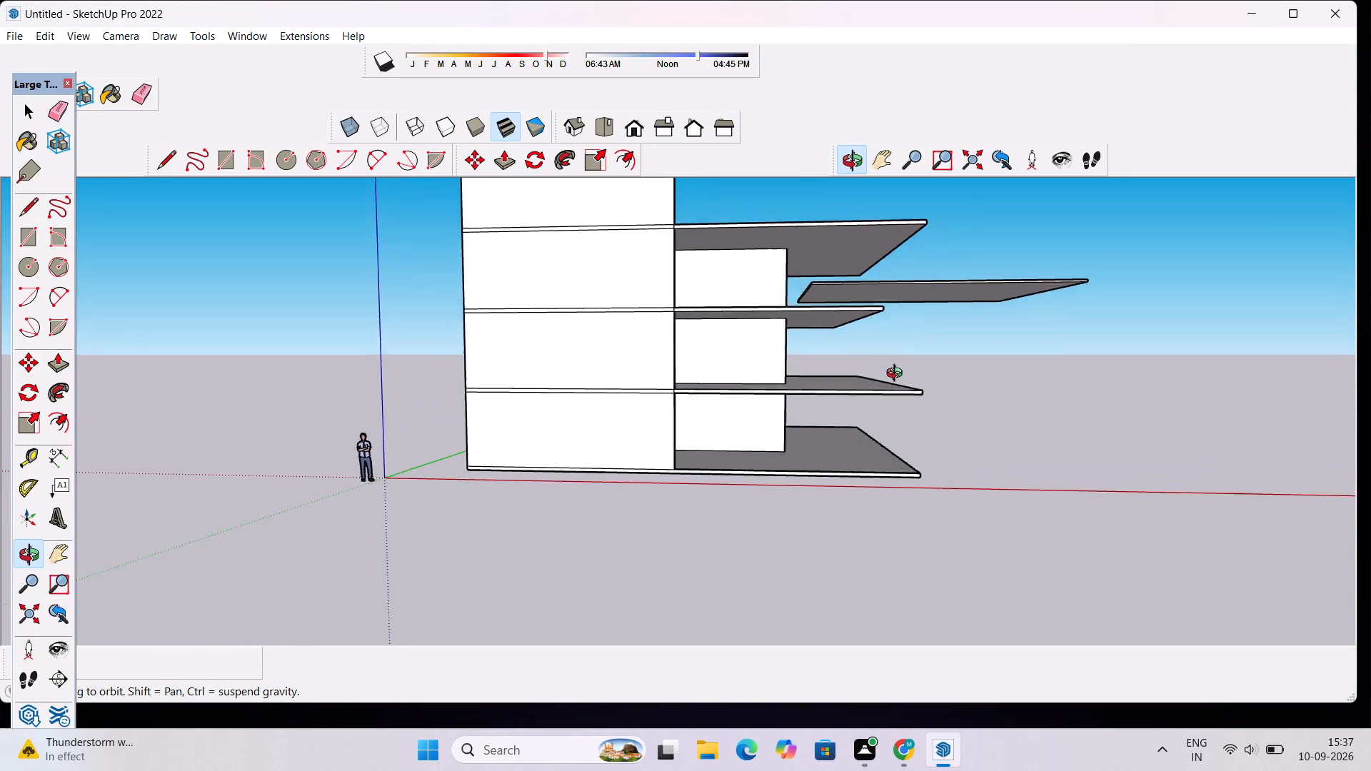
drag(898, 375, 790, 418)
scroll(808, 350, up, 4)
drag(946, 394, 829, 505)
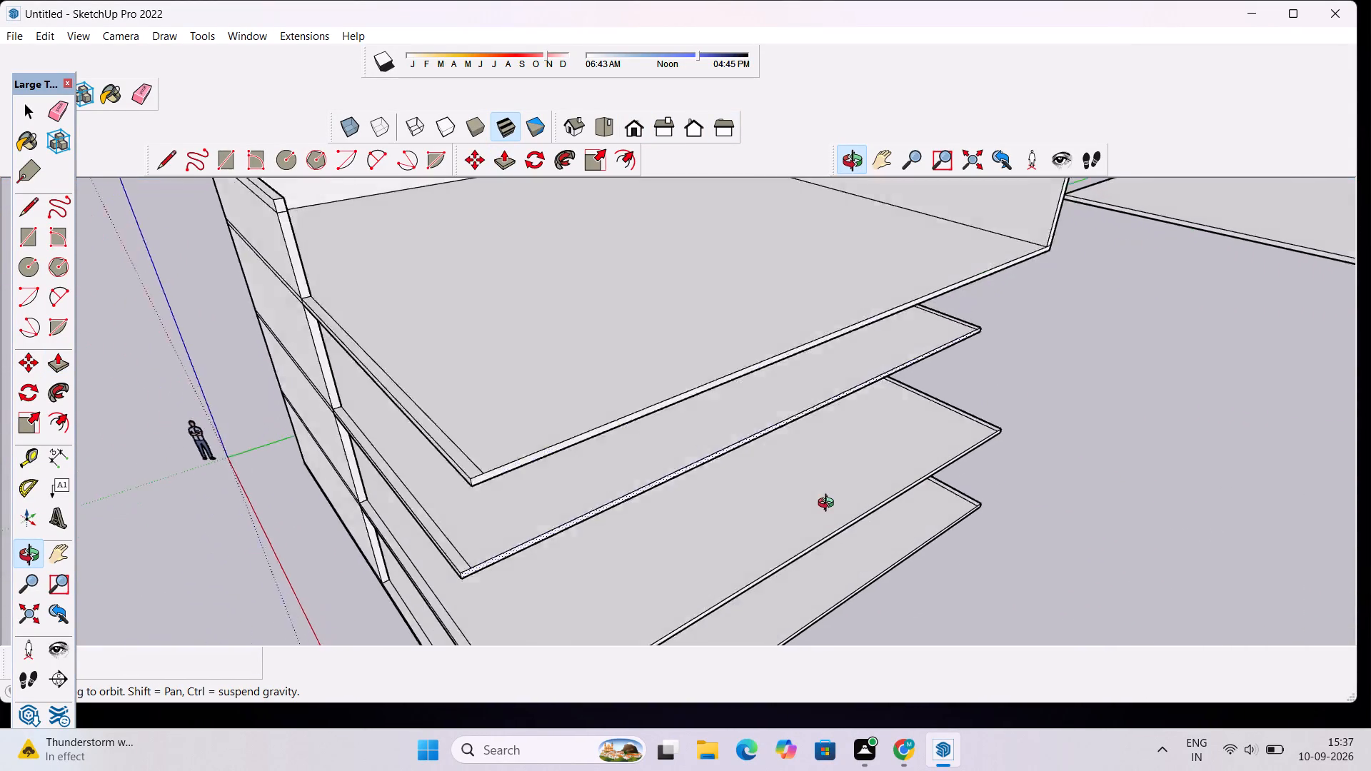
drag(829, 505, 819, 527)
scroll(770, 457, up, 3)
drag(813, 528, 758, 460)
scroll(730, 448, down, 5)
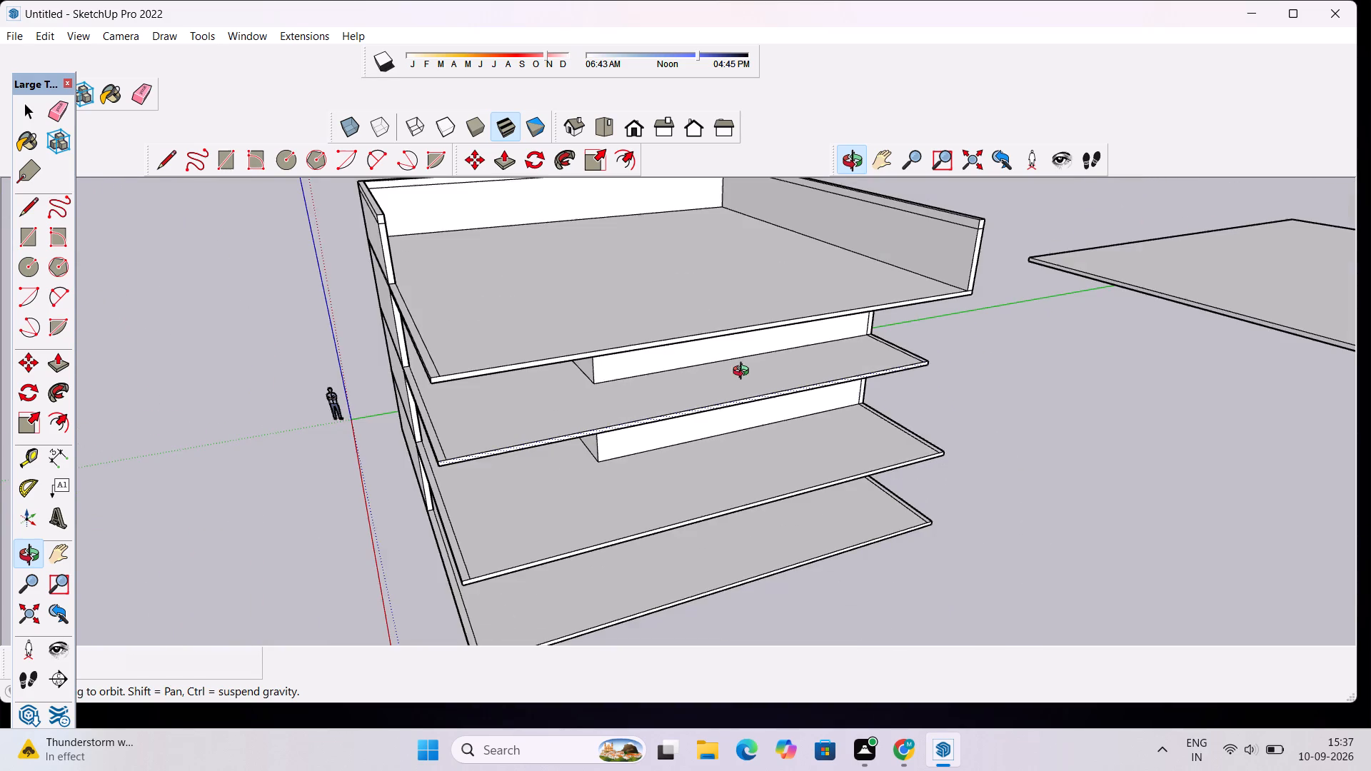
scroll(749, 361, up, 8)
key(space)
click(707, 263)
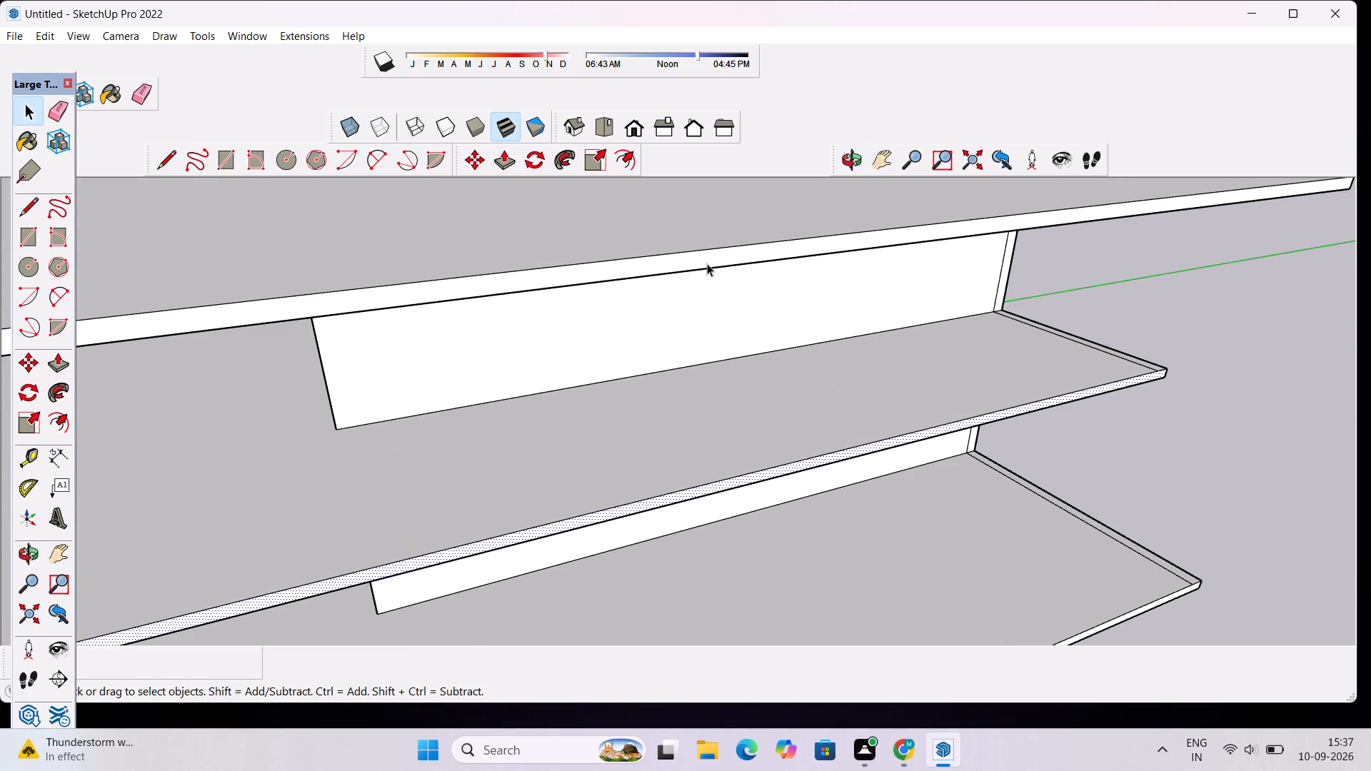
key(p)
click(708, 263)
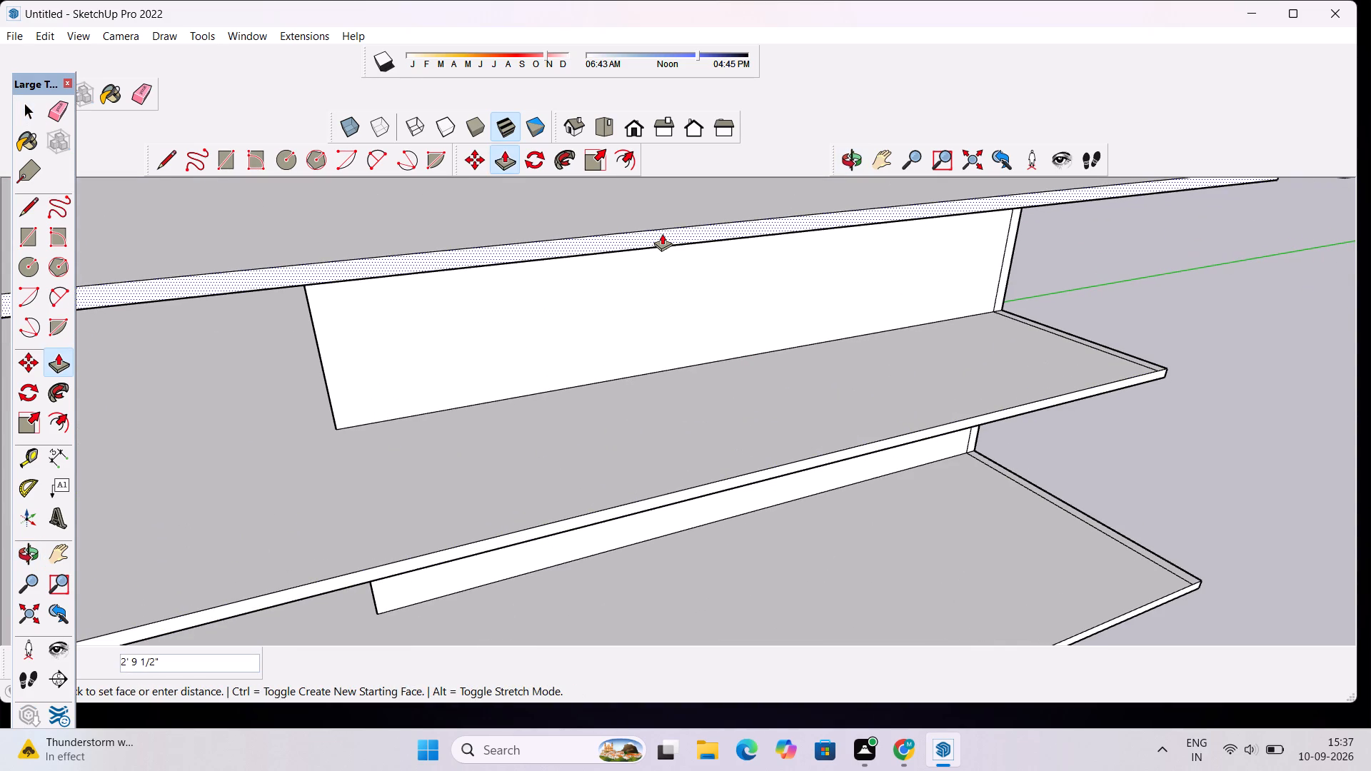
text(5')
key(Return)
Push/Pull the middle-storey floor slab's front edge face 5' inward, aligning it with the slab above.
scroll(666, 243, down, 5)
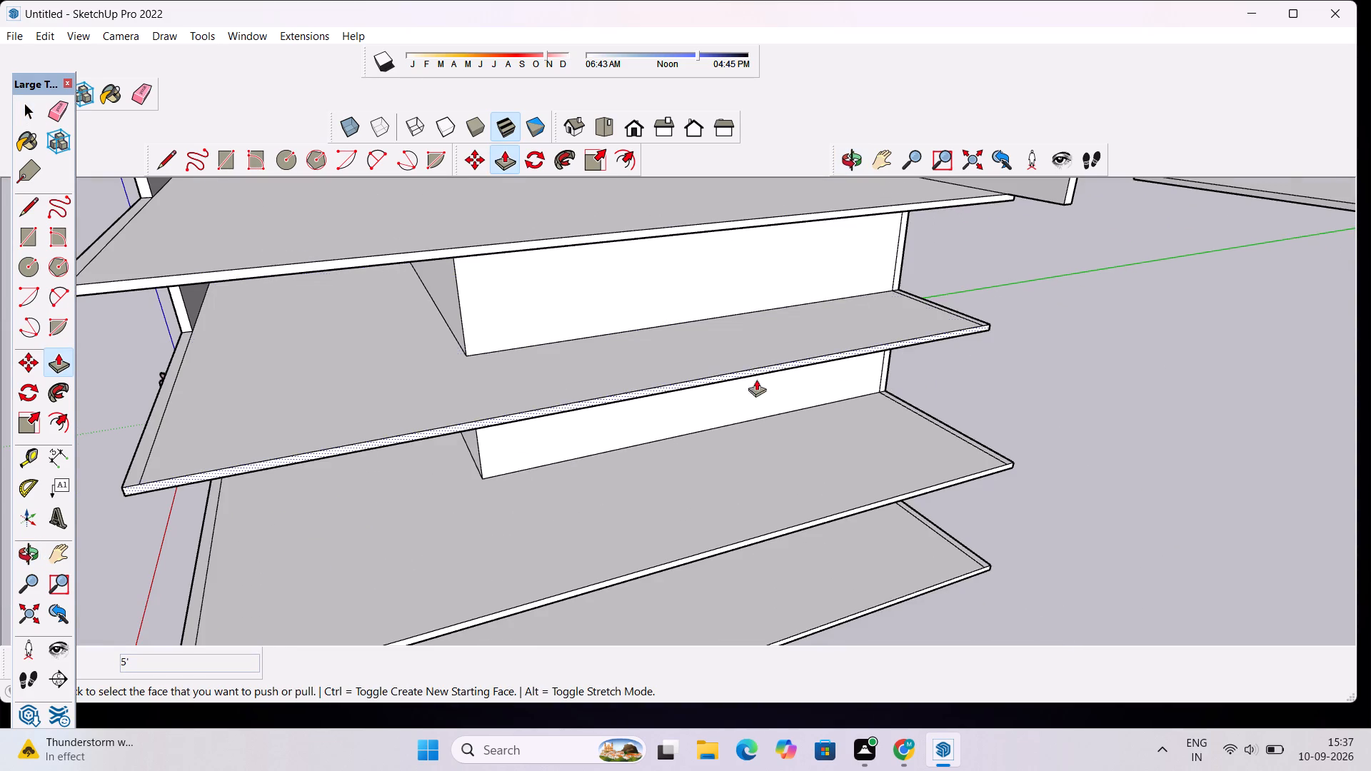
scroll(802, 530, up, 3)
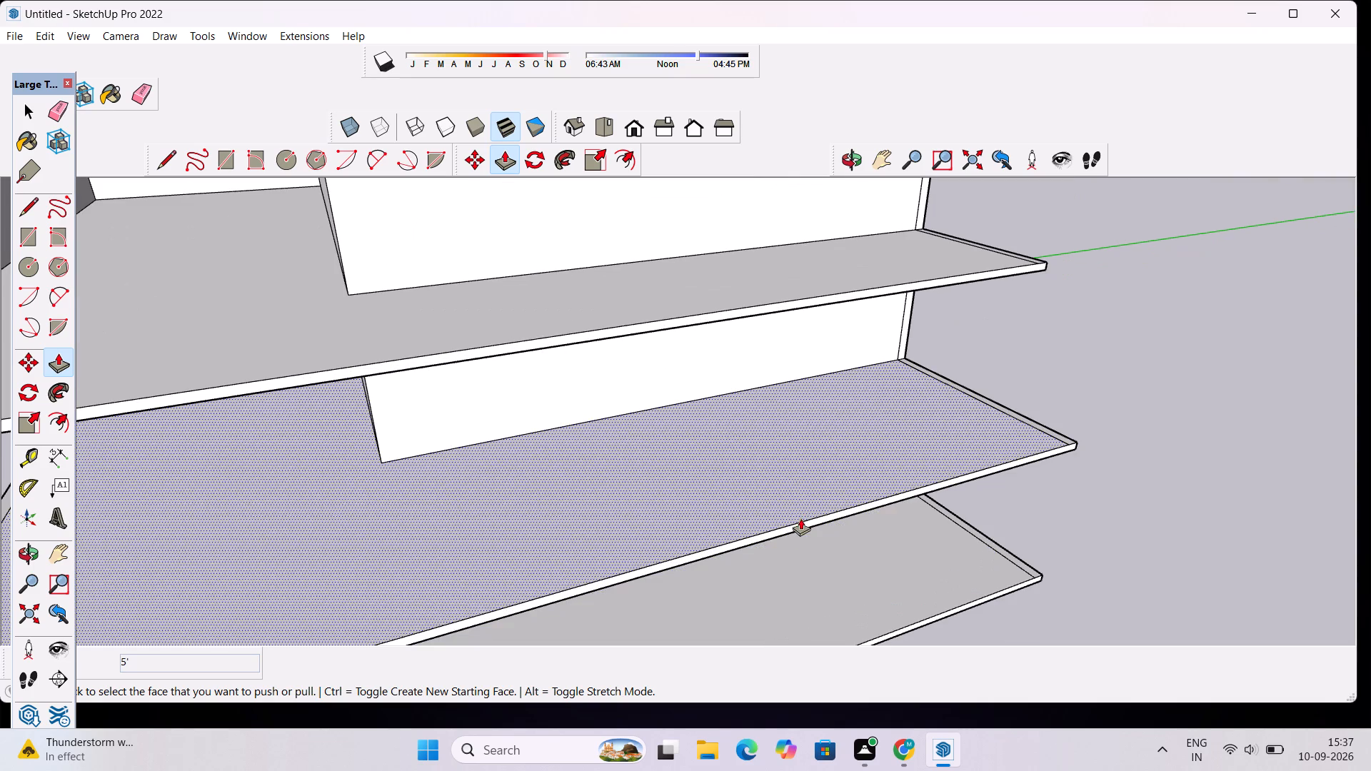
click(803, 525)
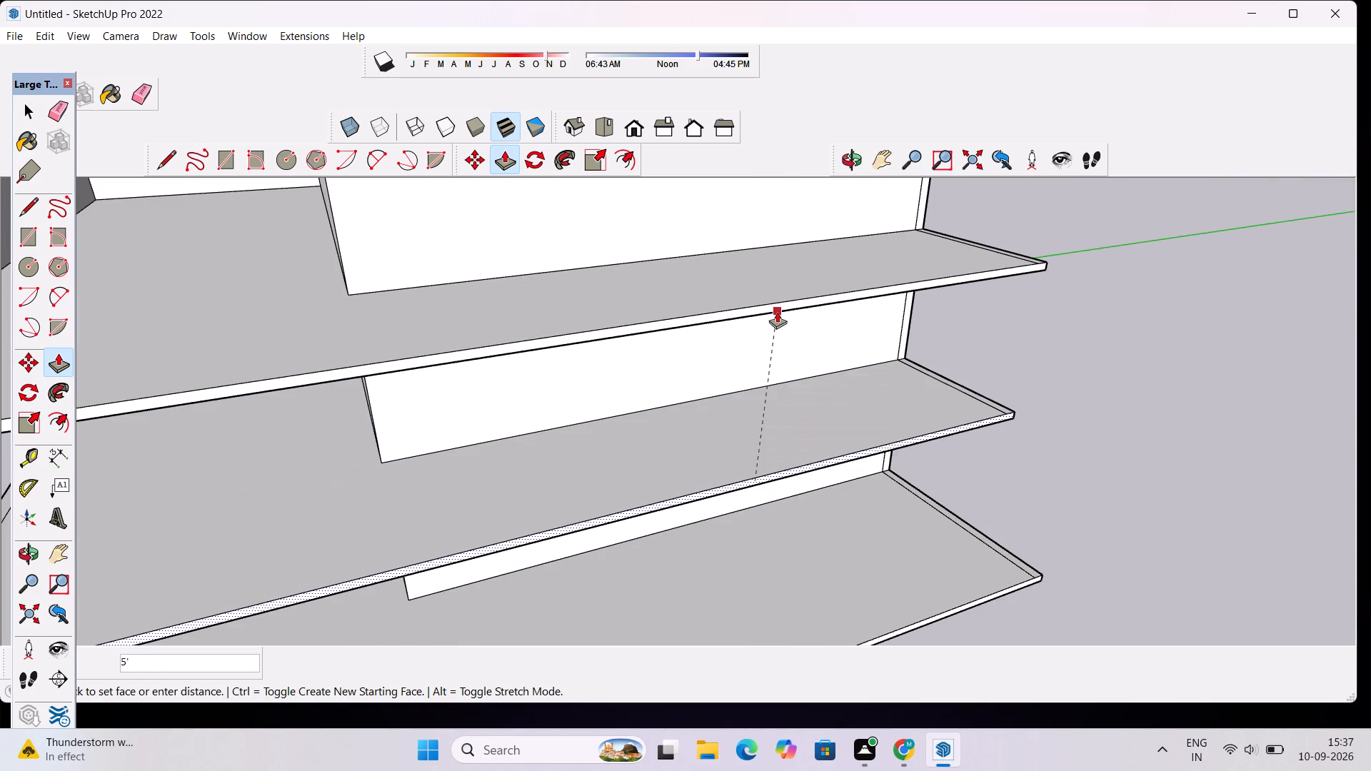
click(777, 311)
Push/Pull the ground-floor slab's front edge face 5' inward, aligning it with the middle-storey floor slab.
scroll(779, 326, down, 5)
scroll(789, 539, up, 5)
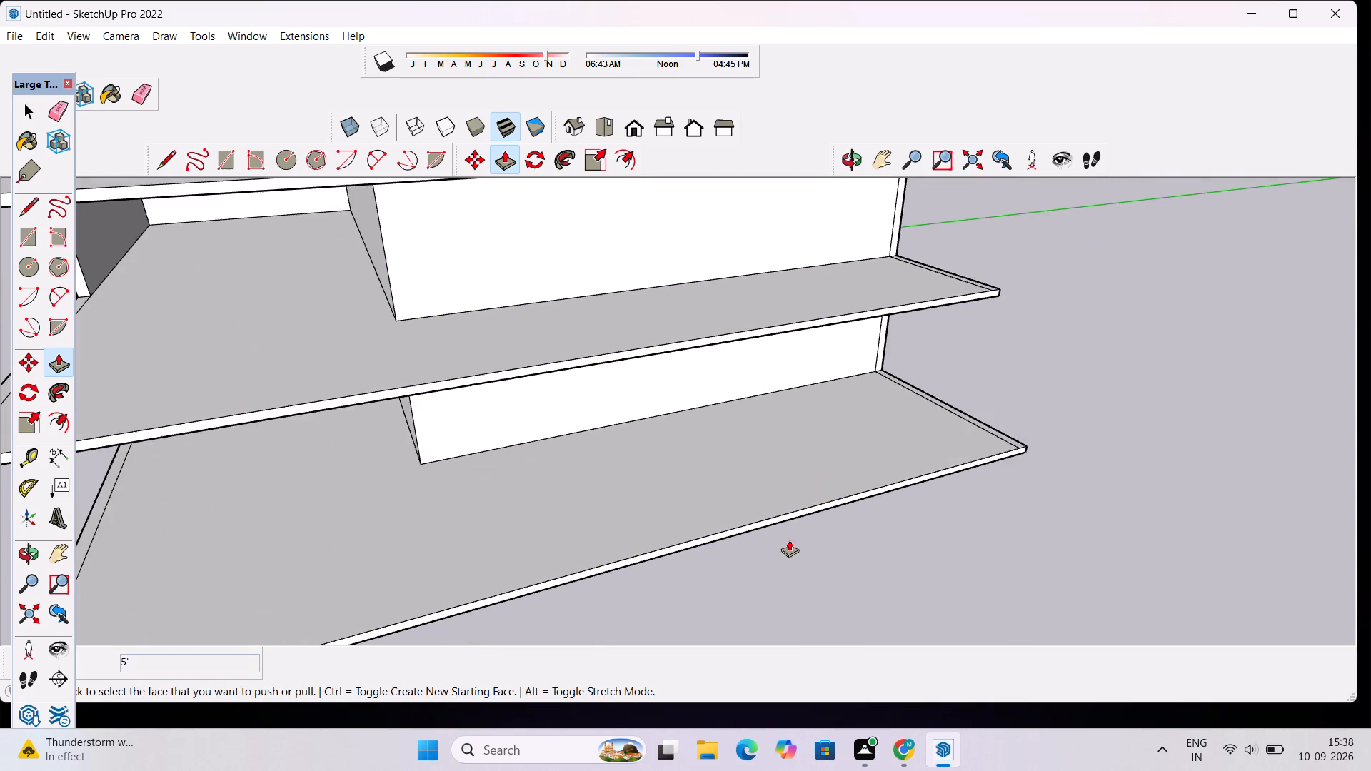
scroll(789, 538, up, 4)
click(785, 505)
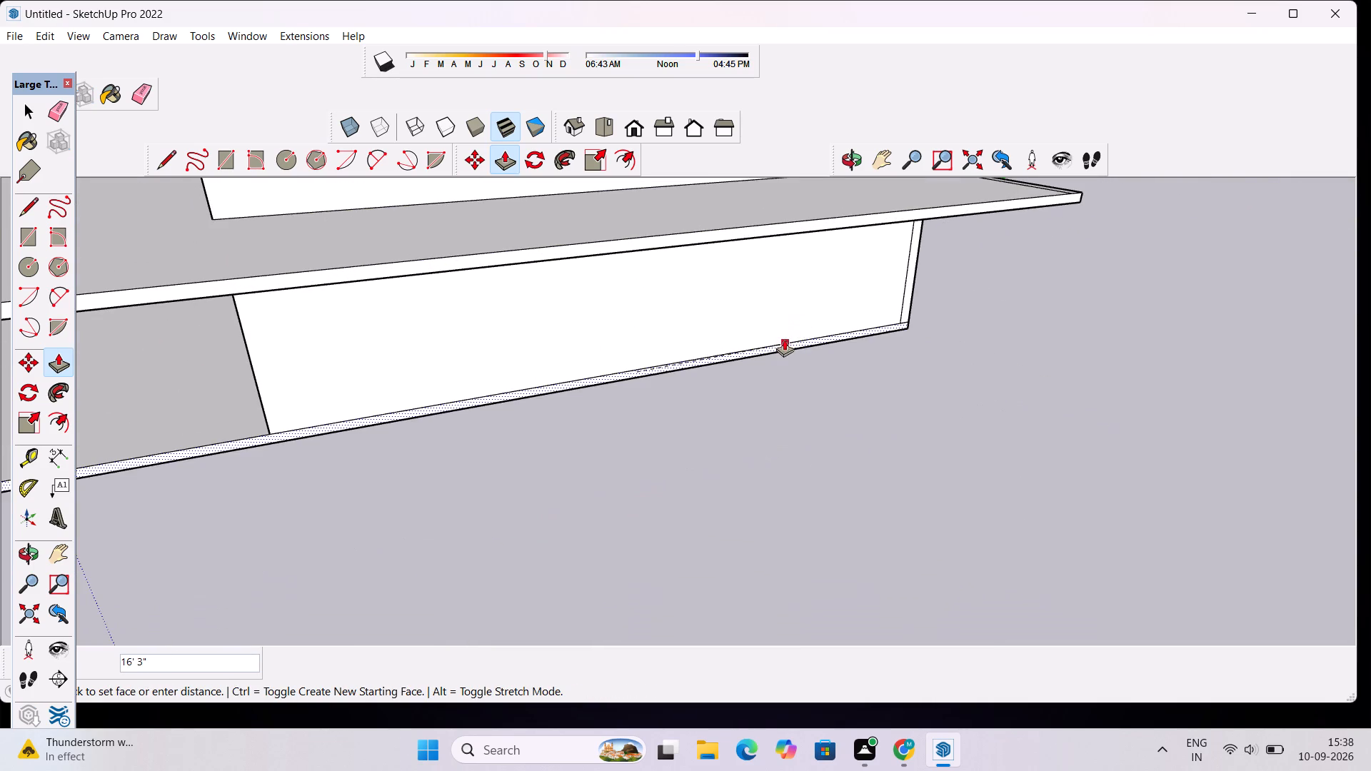
click(808, 237)
Erase the stray edge projecting beyond the ground-floor slab's outer front corner.
scroll(808, 247, down, 2)
scroll(822, 468, down, 9)
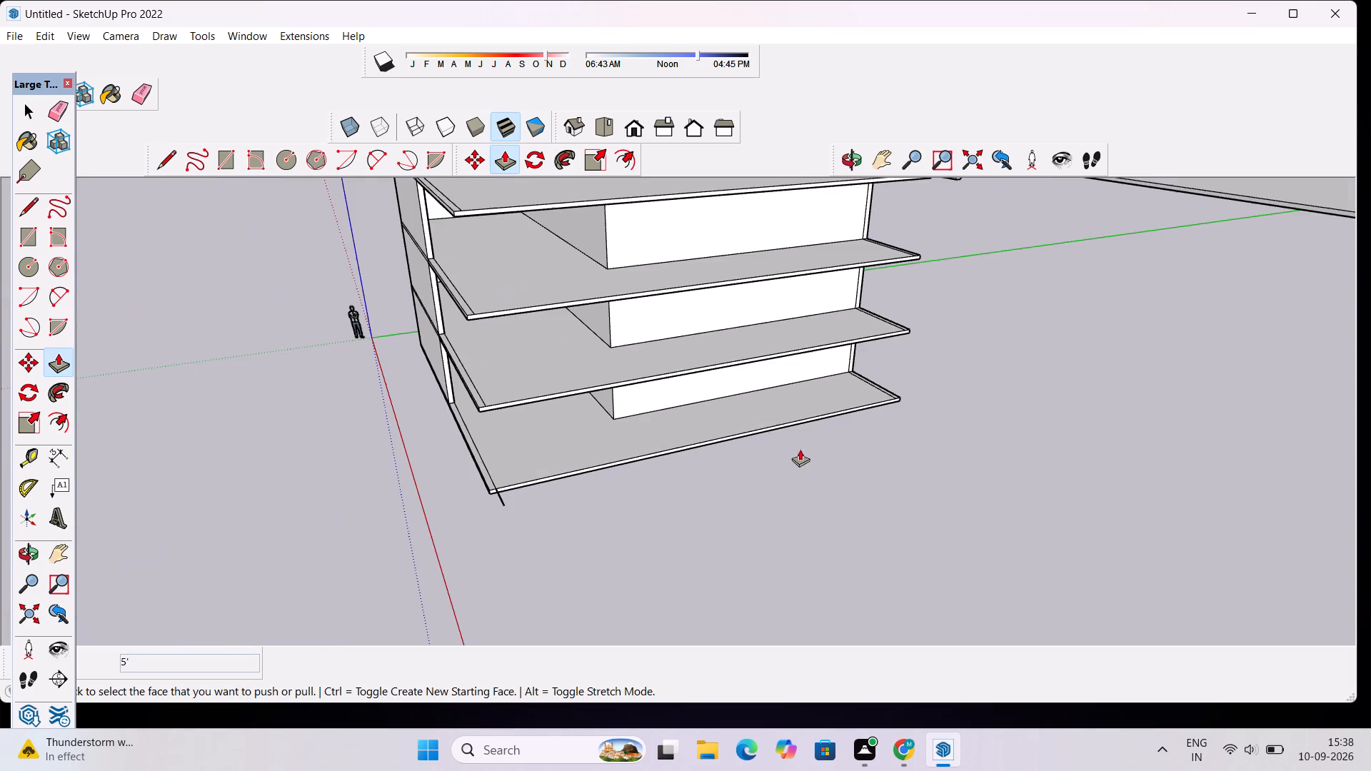
scroll(638, 465, up, 3)
scroll(638, 465, down, 10)
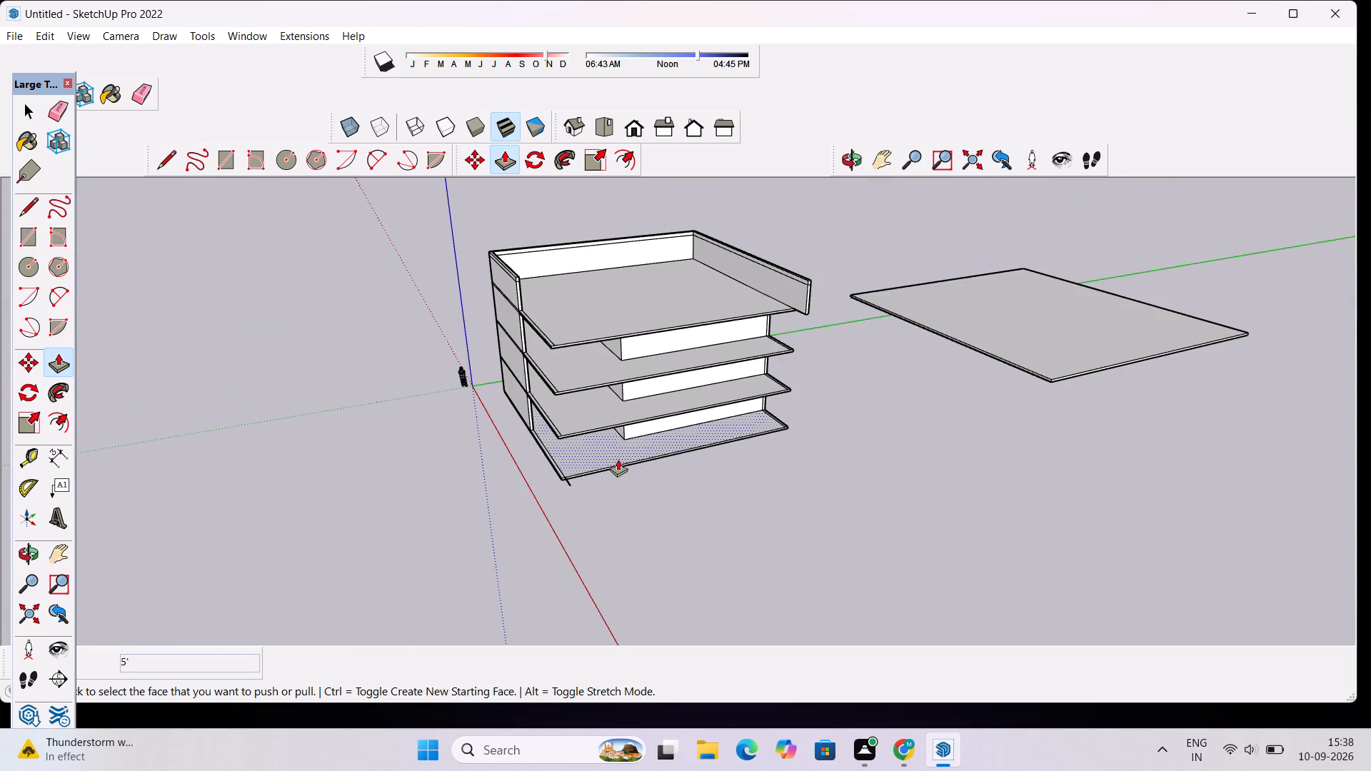
scroll(487, 363, up, 5)
click(846, 153)
drag(545, 300, 580, 284)
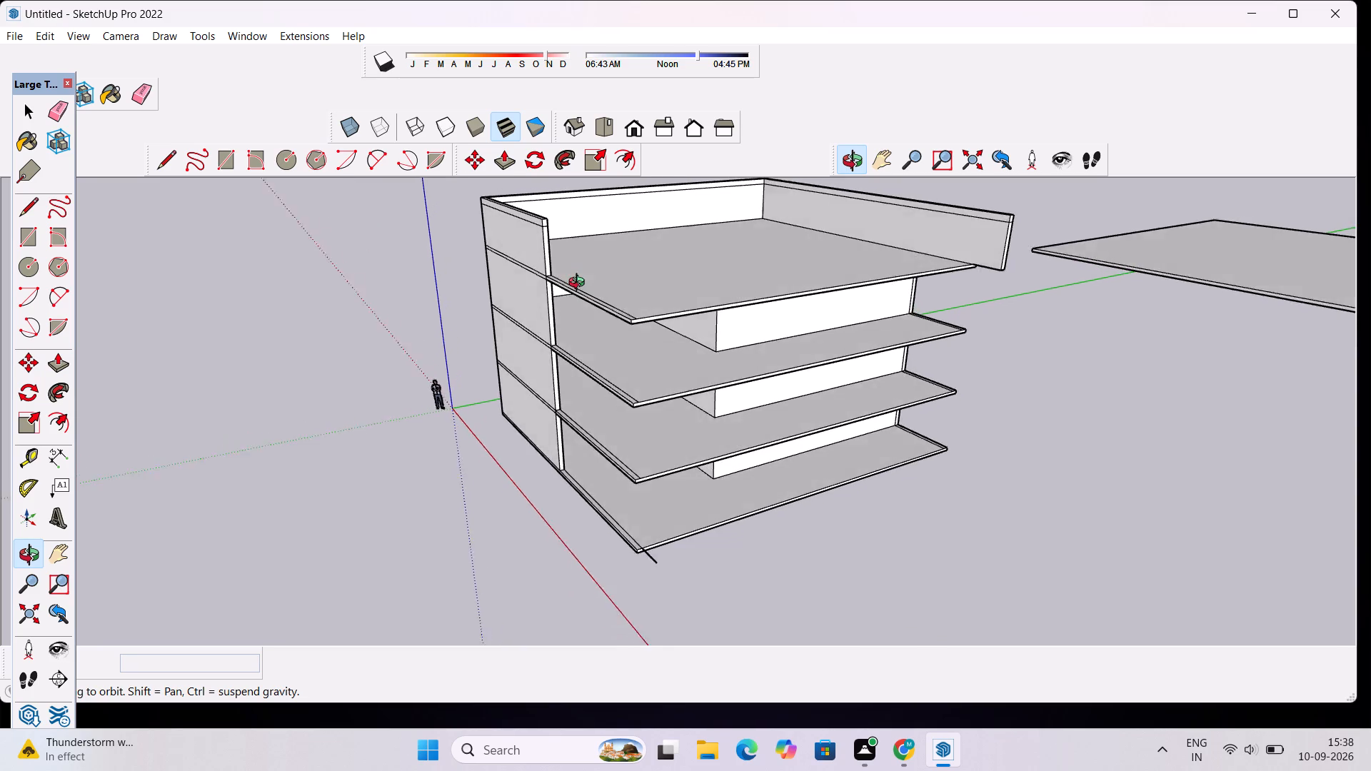
drag(580, 284, 643, 299)
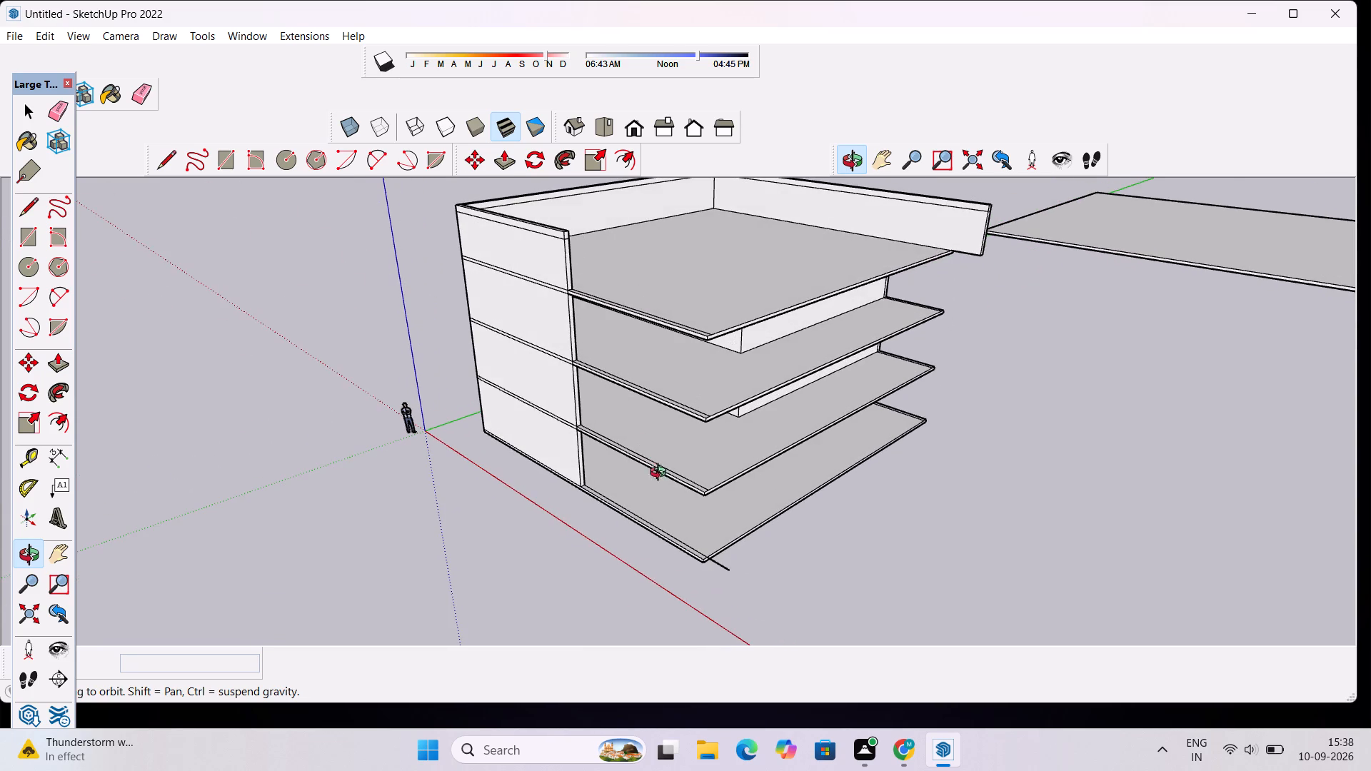
scroll(671, 544, up, 5)
scroll(716, 587, up, 6)
key(space)
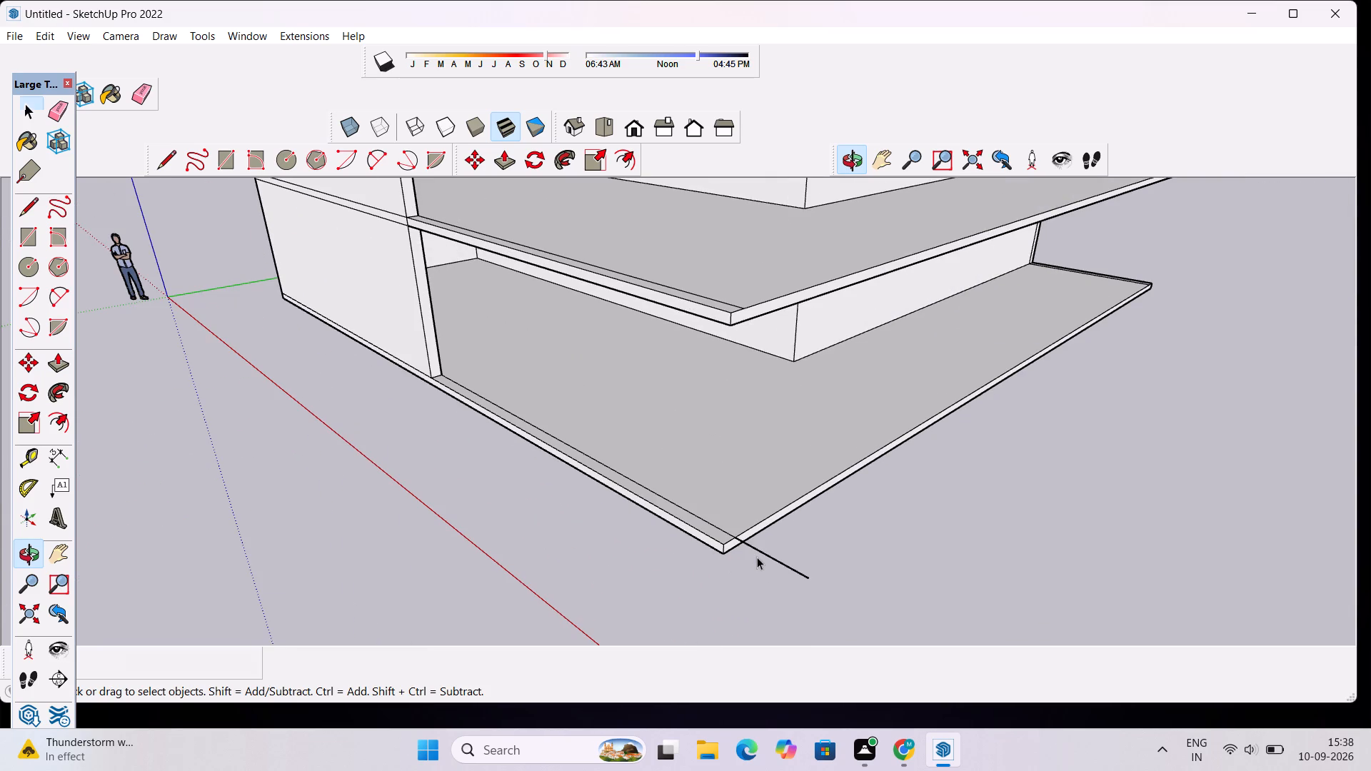
key(e)
drag(803, 533, 785, 573)
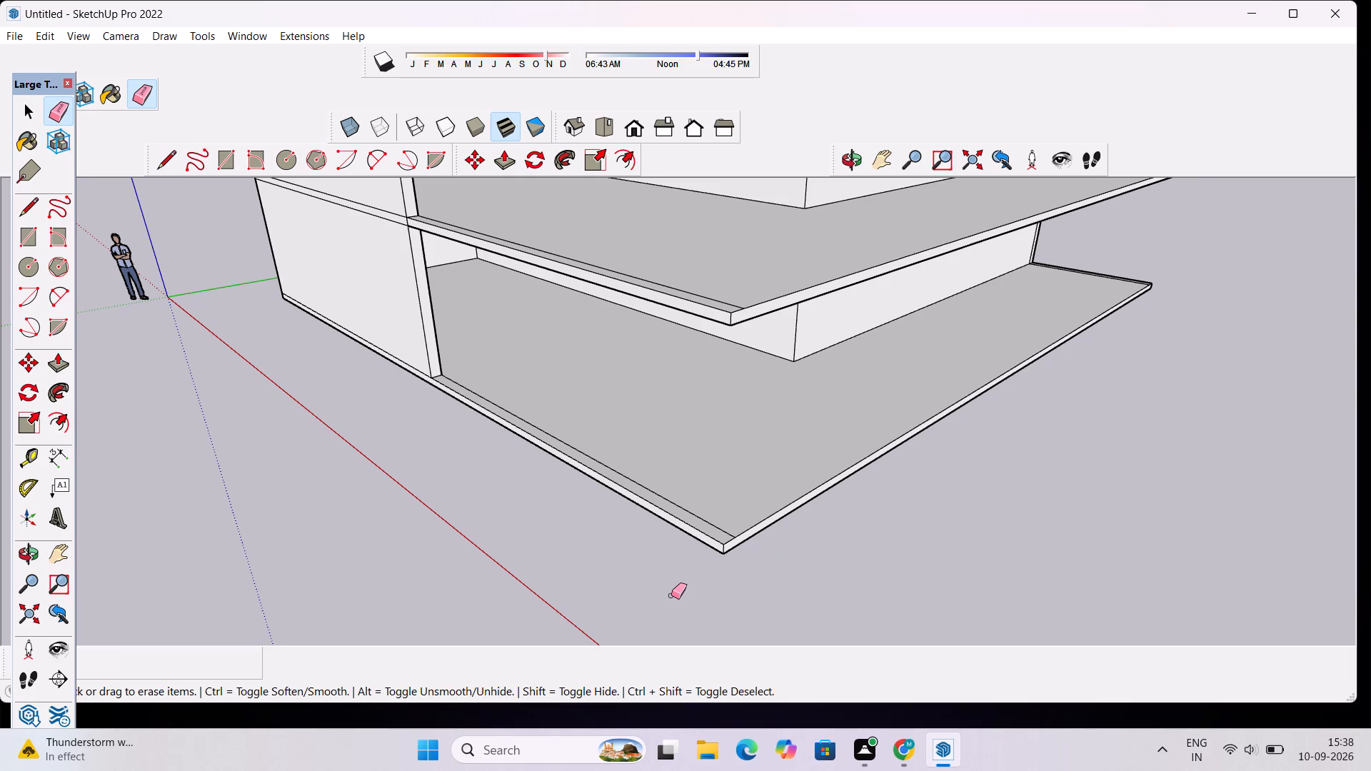
Examine the shortened slabs, recessed walls and roof parapet of the building from several angles.
scroll(694, 596, down, 2)
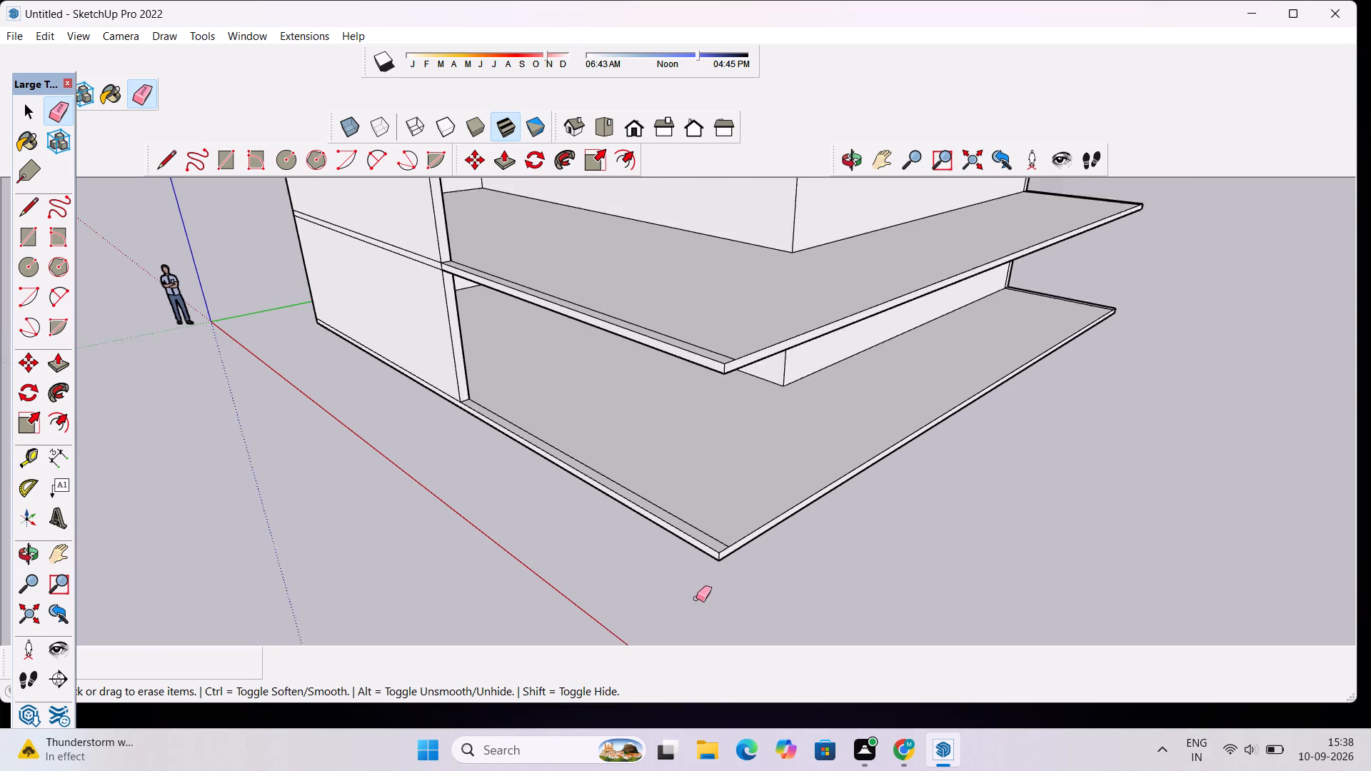
scroll(696, 598, down, 1)
click(855, 155)
drag(315, 485, 380, 446)
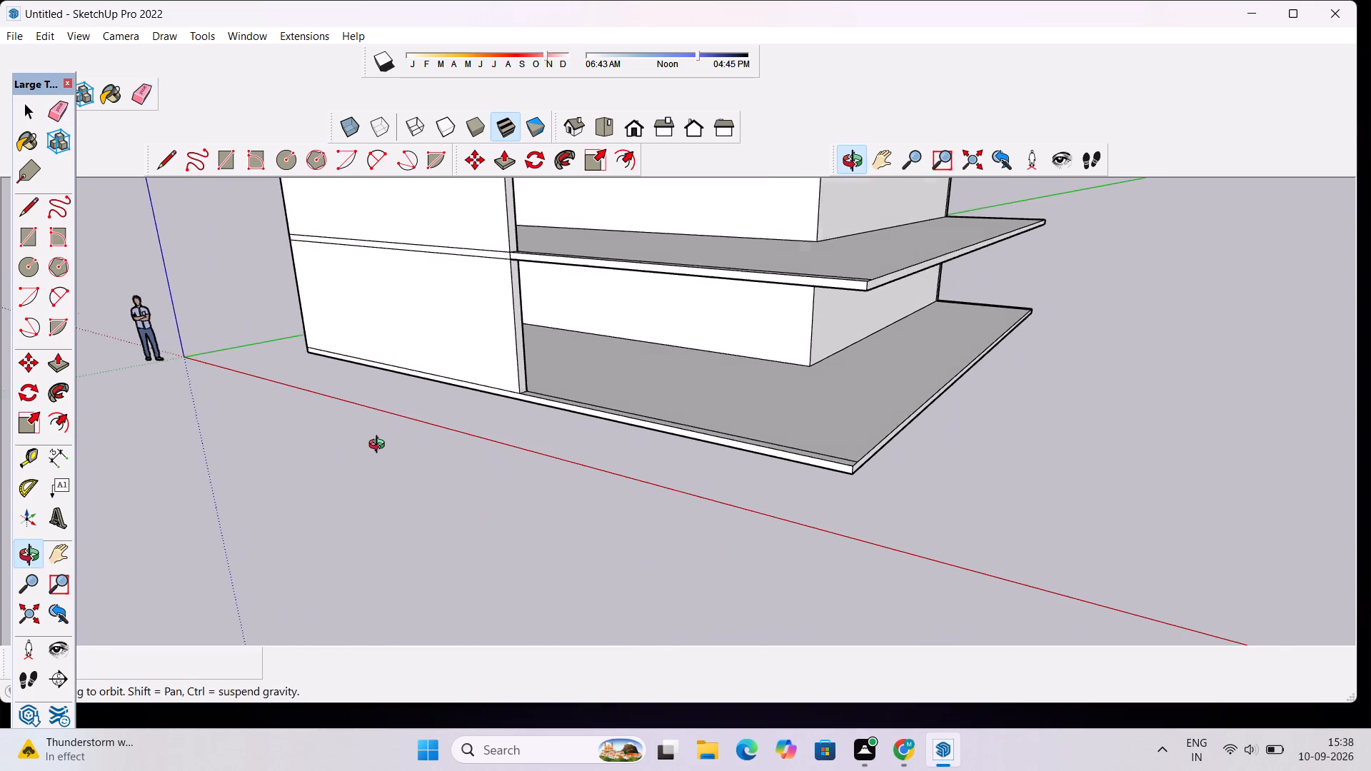
drag(380, 446, 381, 446)
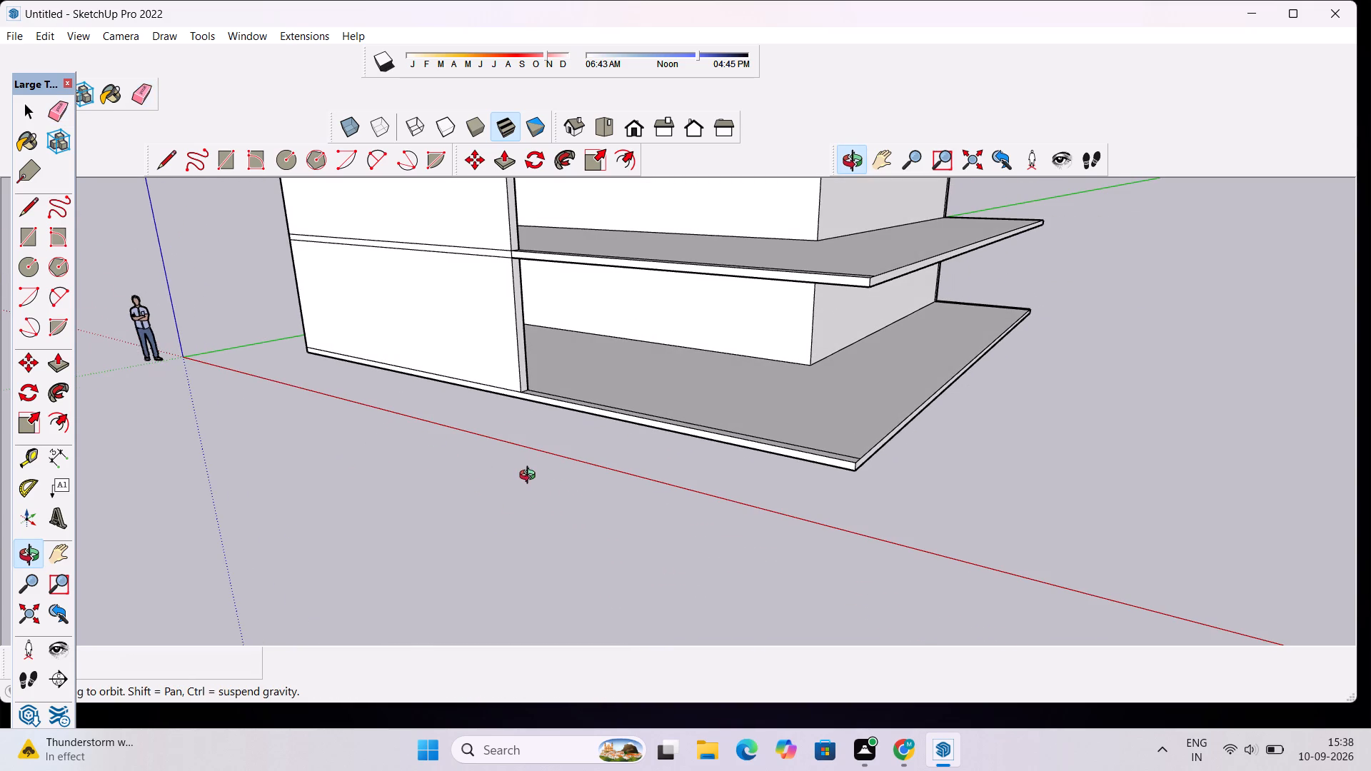
scroll(531, 475, down, 3)
drag(917, 401, 723, 423)
scroll(597, 455, down, 11)
drag(485, 455, 621, 389)
scroll(544, 345, up, 10)
drag(439, 323, 507, 354)
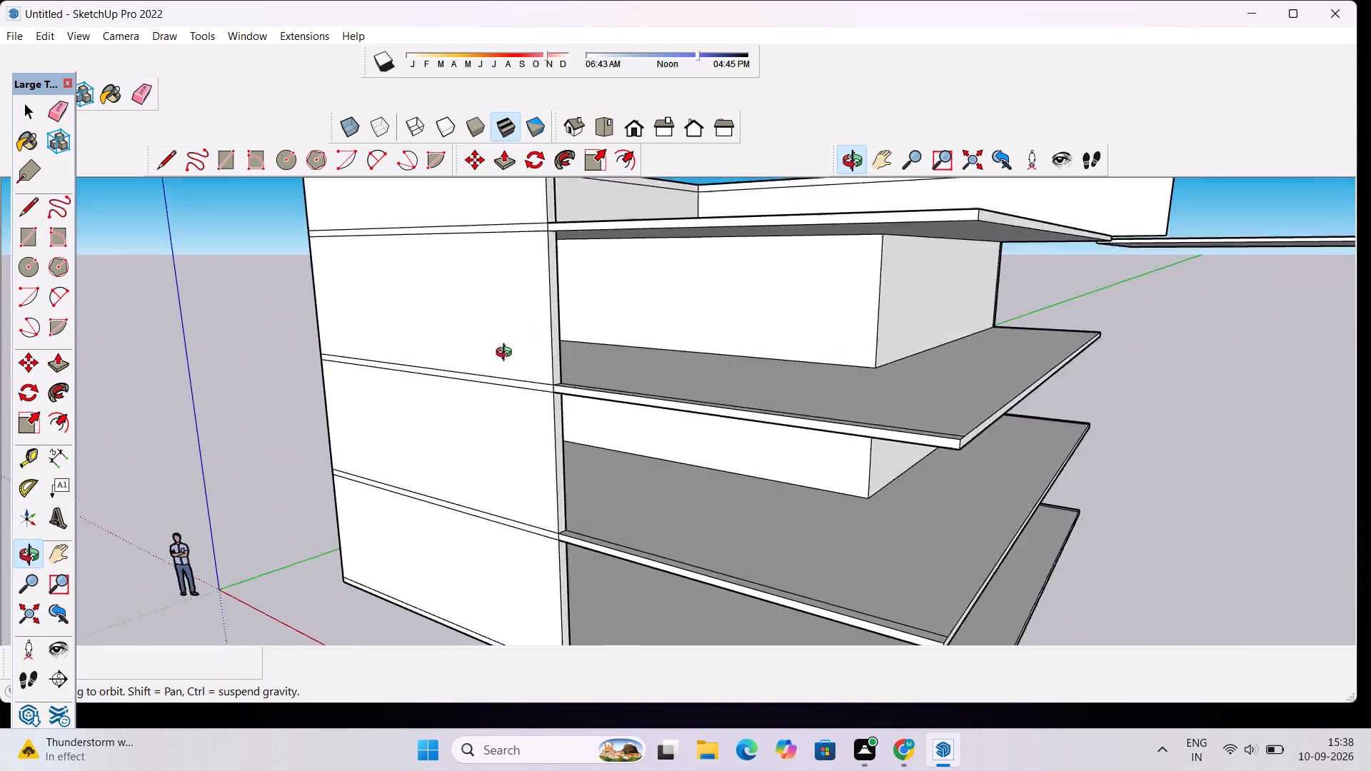
drag(507, 354, 578, 343)
scroll(580, 340, down, 8)
scroll(718, 358, up, 1)
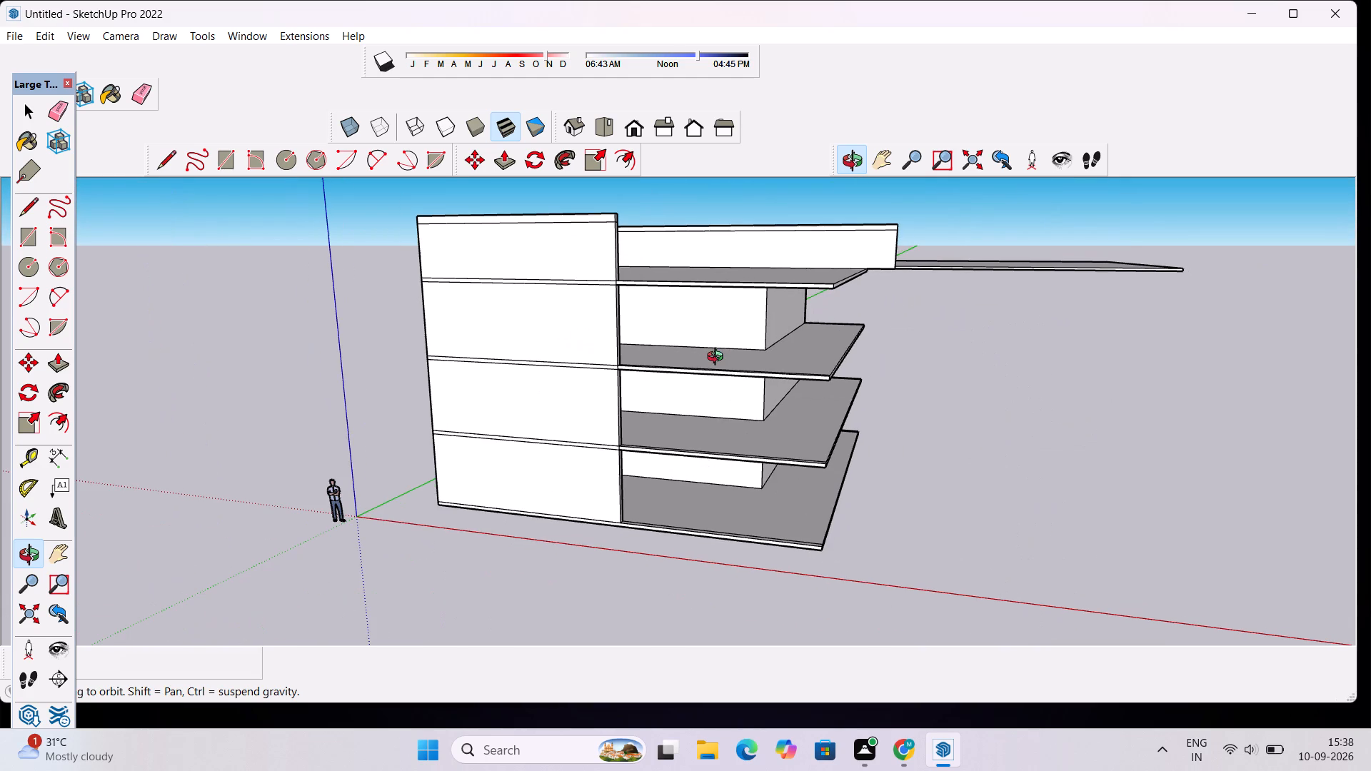
drag(526, 398, 591, 403)
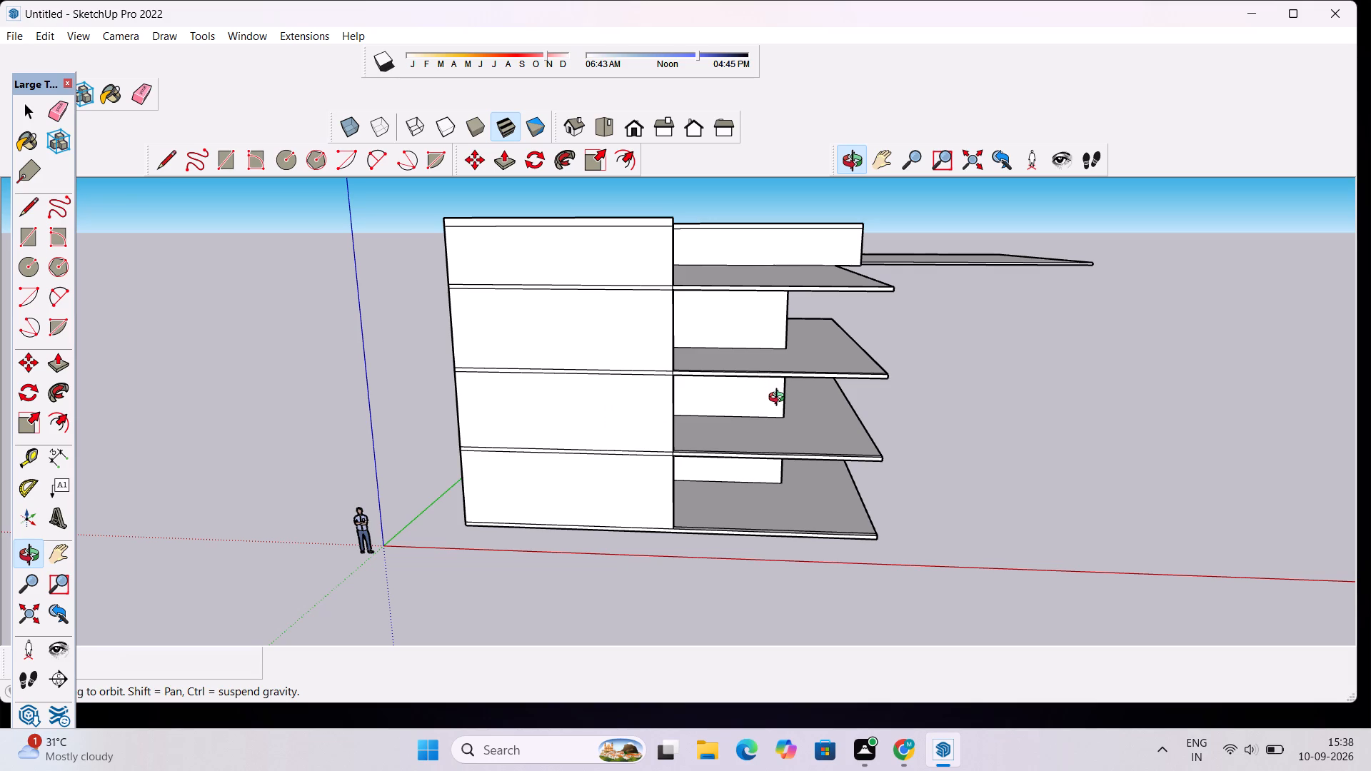
scroll(738, 301, down, 5)
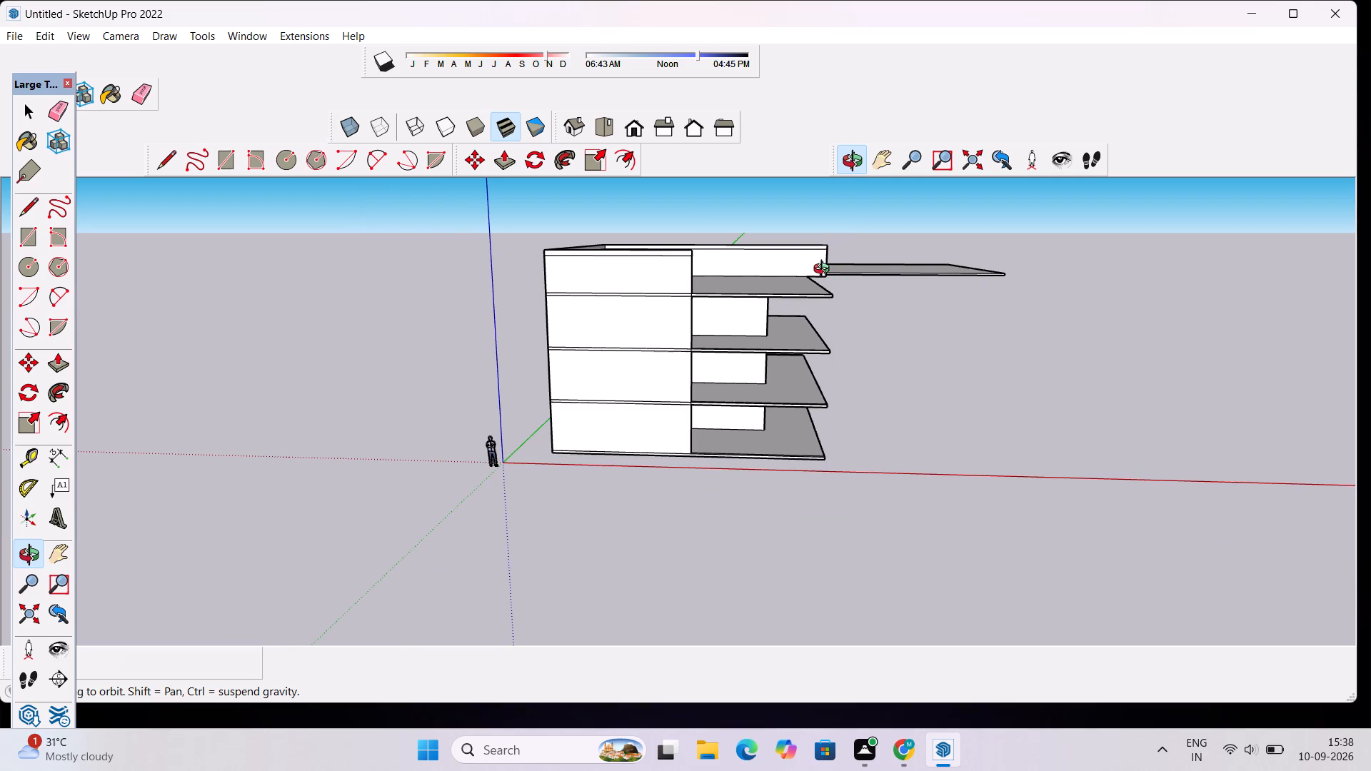
scroll(818, 273, up, 4)
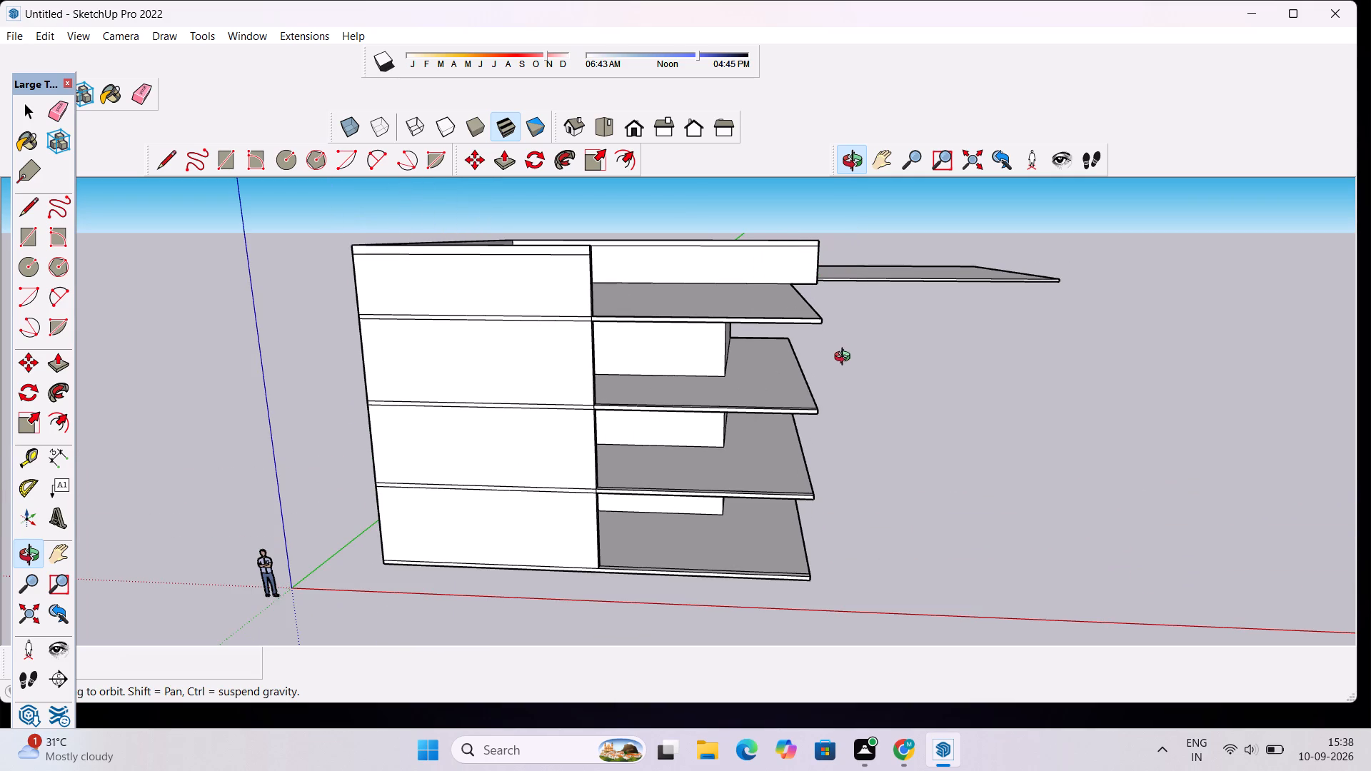
scroll(785, 408, up, 5)
drag(890, 422, 688, 495)
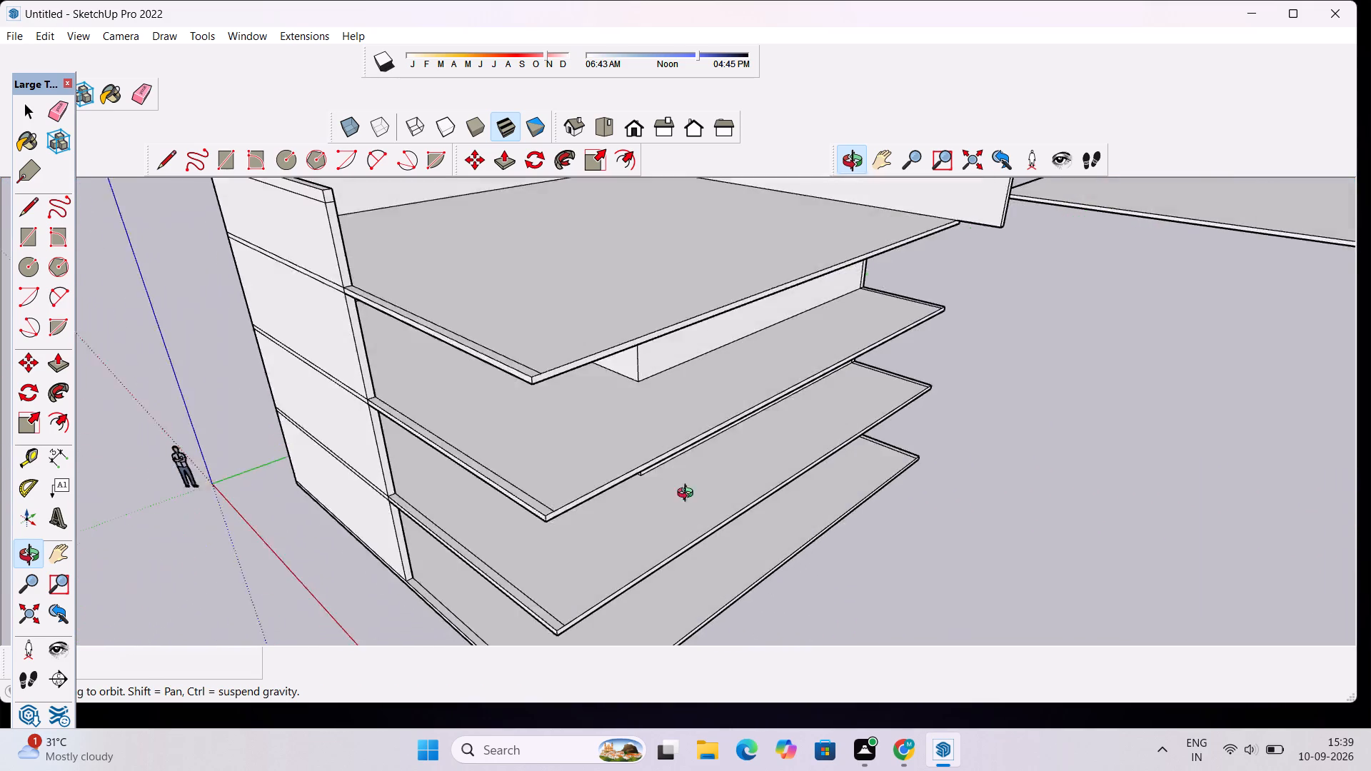
drag(688, 495, 643, 532)
scroll(568, 495, up, 6)
scroll(403, 455, down, 6)
drag(294, 414, 439, 353)
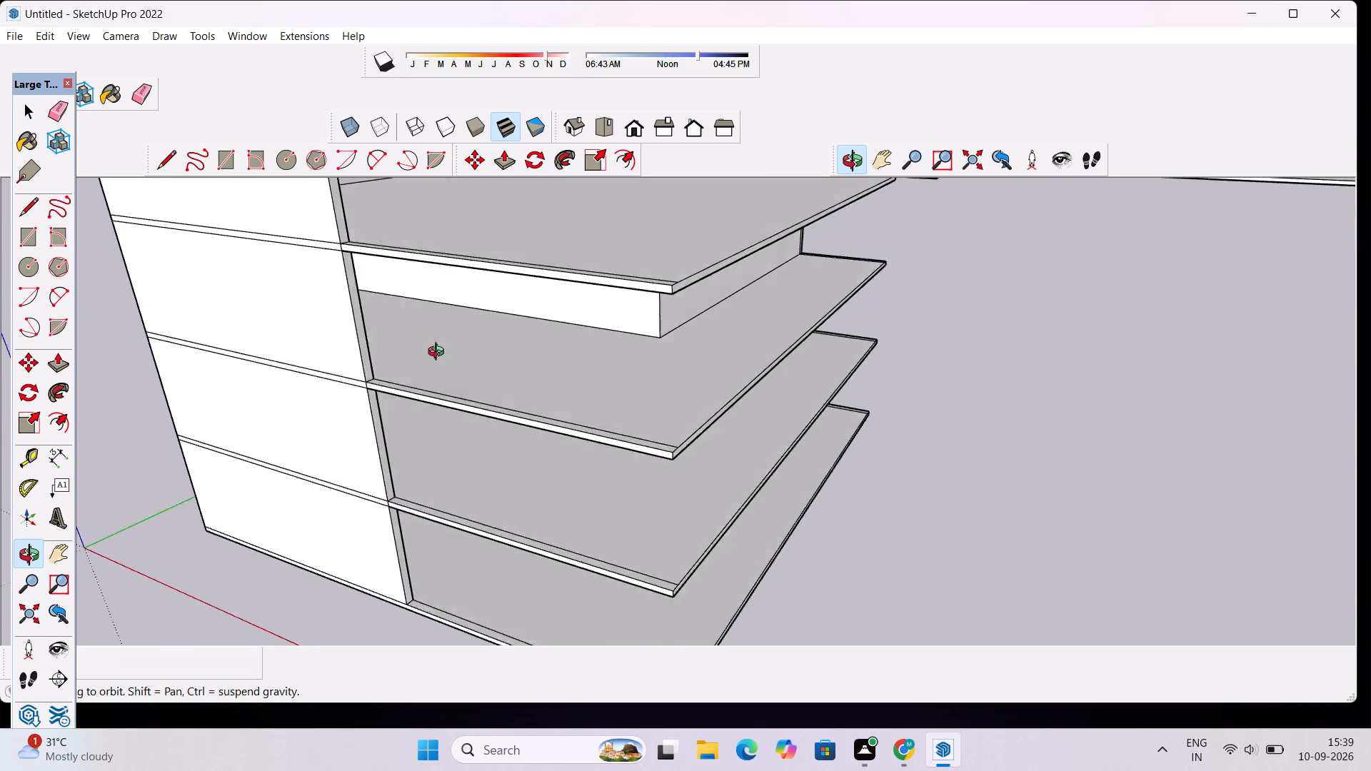
drag(439, 353, 463, 336)
scroll(403, 341, down, 4)
scroll(568, 348, down, 7)
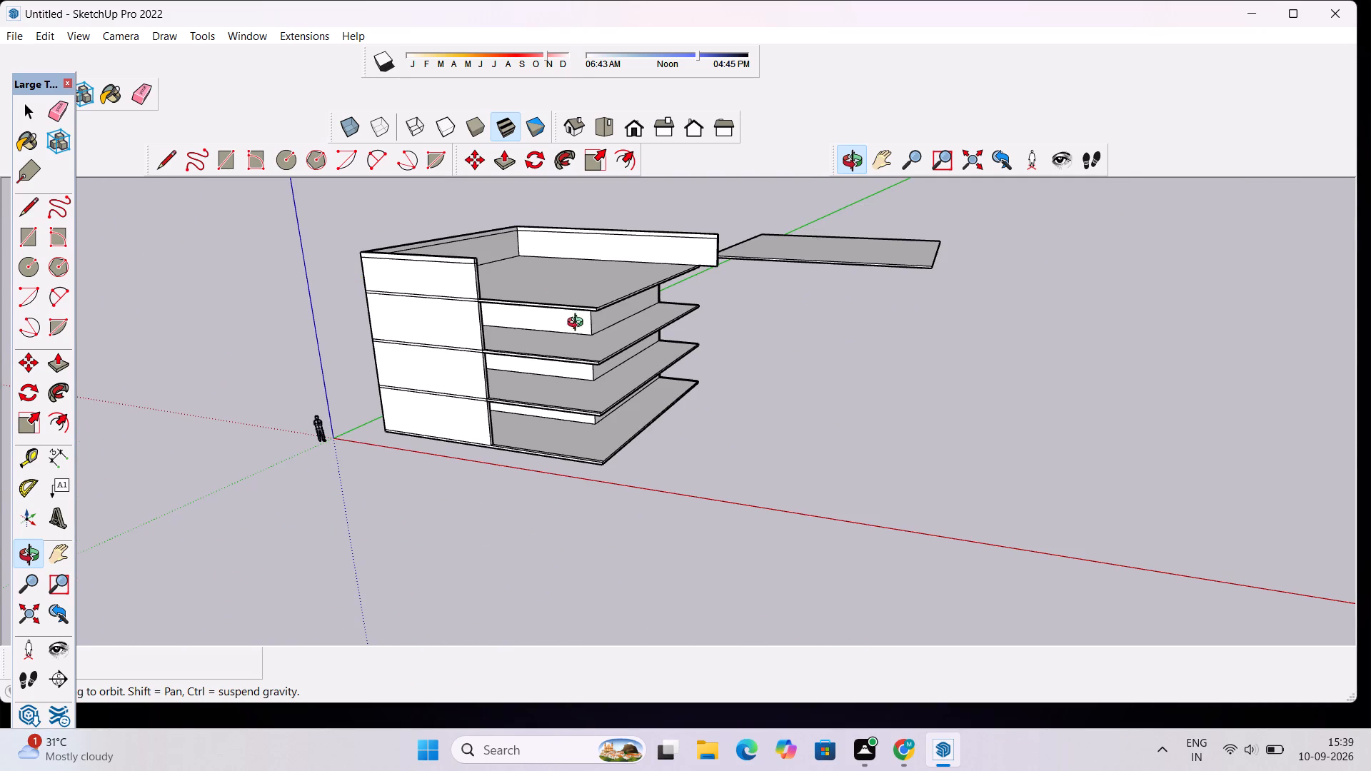
key(space)
scroll(607, 285, down, 5)
drag(604, 284, 613, 292)
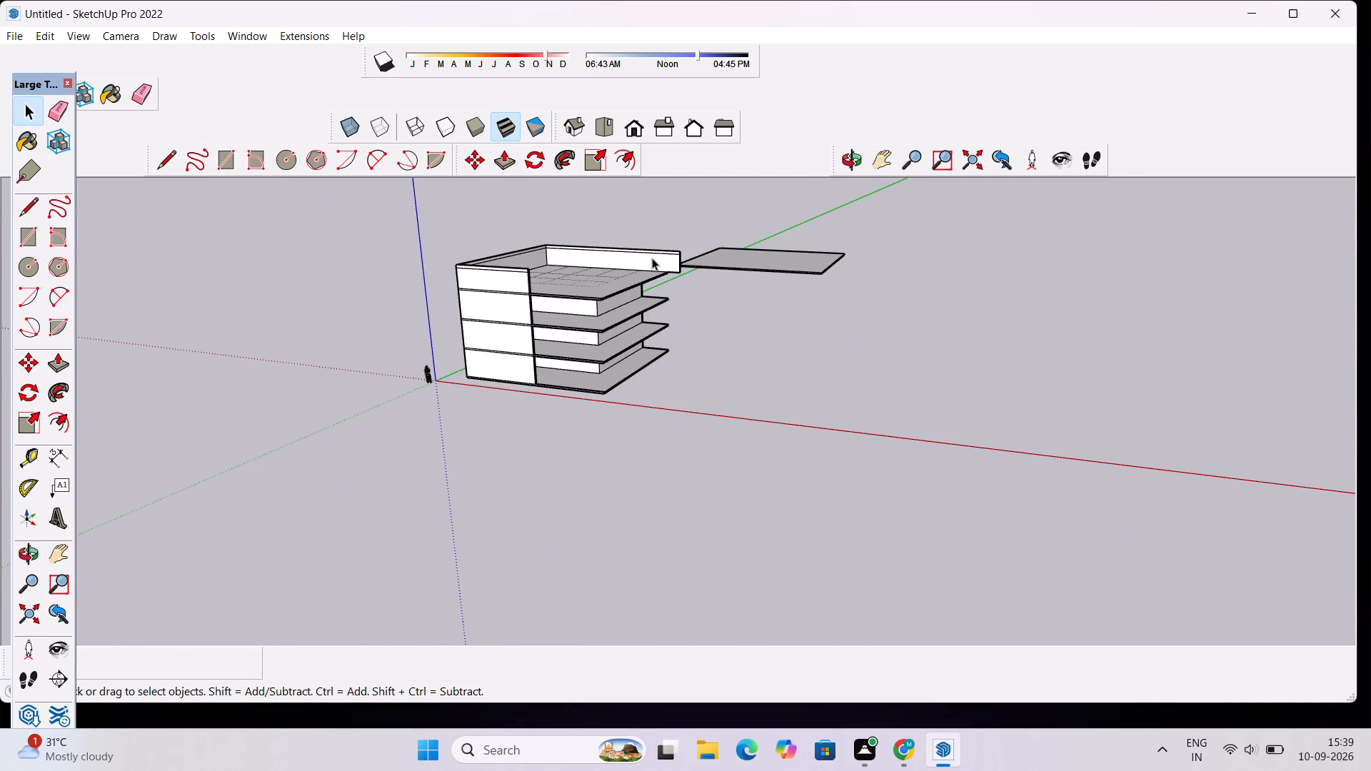
scroll(878, 255, up, 3)
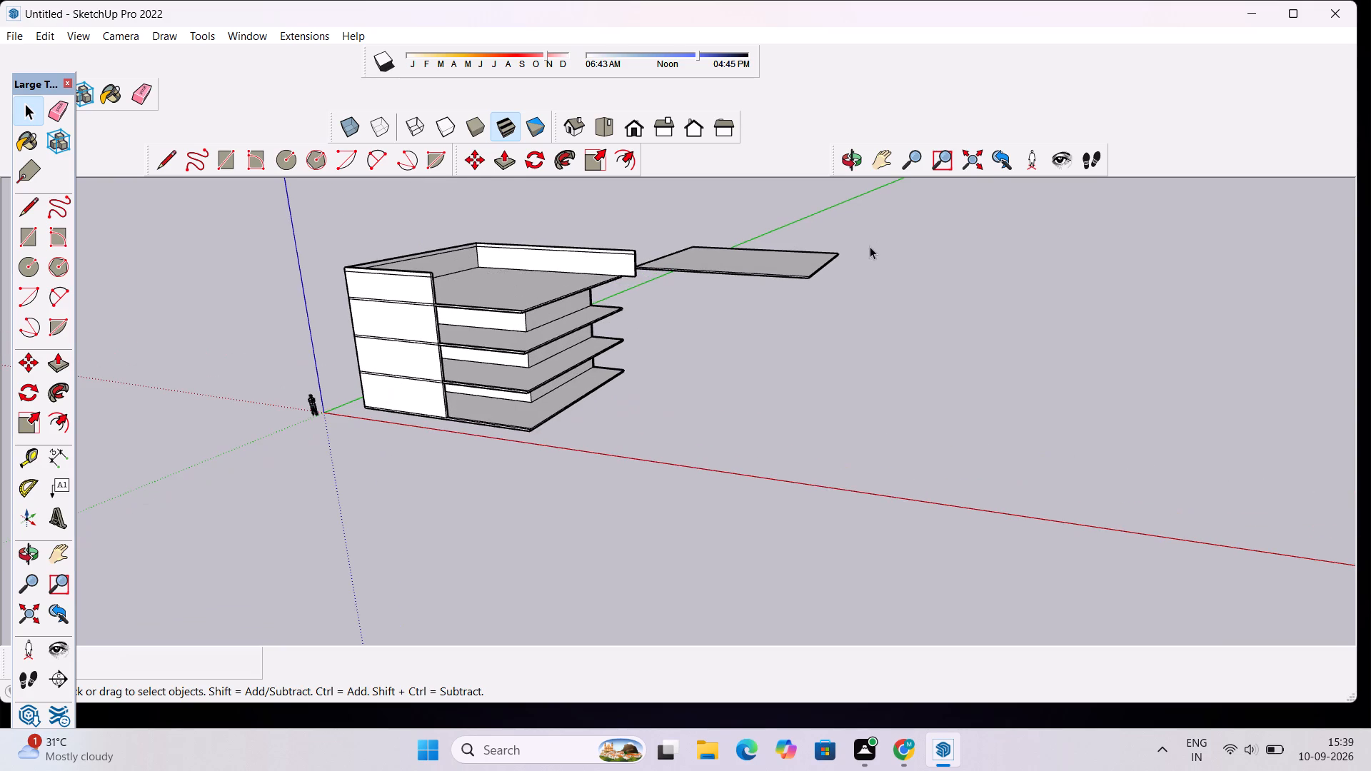
click(846, 168)
drag(687, 271, 808, 413)
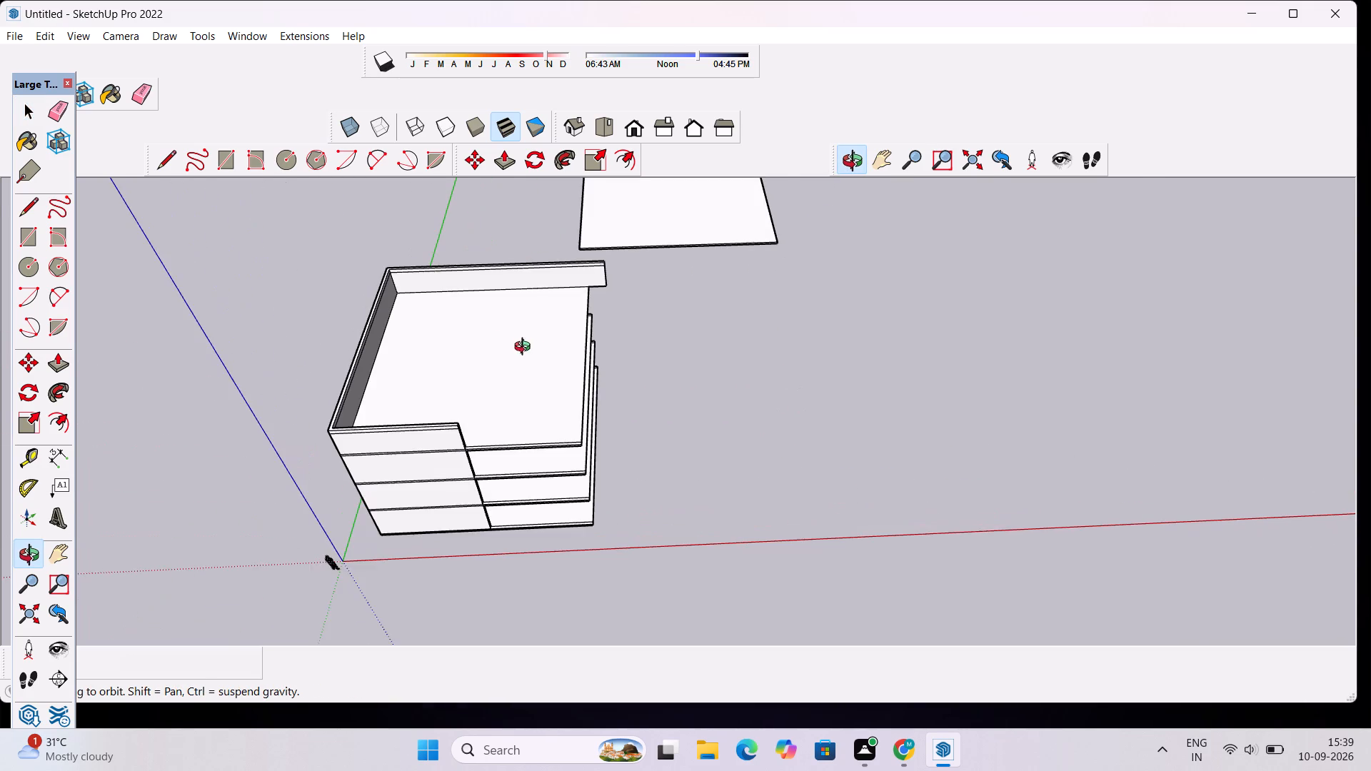
scroll(454, 315, up, 2)
Undo the modelling of the upper storeys and parapet, back to the ground-floor room walls beside the separate slab.
key(space)
key(ctrl+z)
key(ctrl+z)
key(ctrl+z)
key(ctrl+z)
key(ctrl+z)
key(ctrl+z)
key(ctrl+z)
key(ctrl+z)
key(ctrl+z)
key(ctrl+z)
key(ctrl+z)
key(ctrl+z)
key(ctrl+z)
key(ctrl+z)
key(ctrl+z)
key(ctrl+z)
key(ctrl+z)
key(ctrl+z)
key(ctrl+z)
key(ctrl+z)
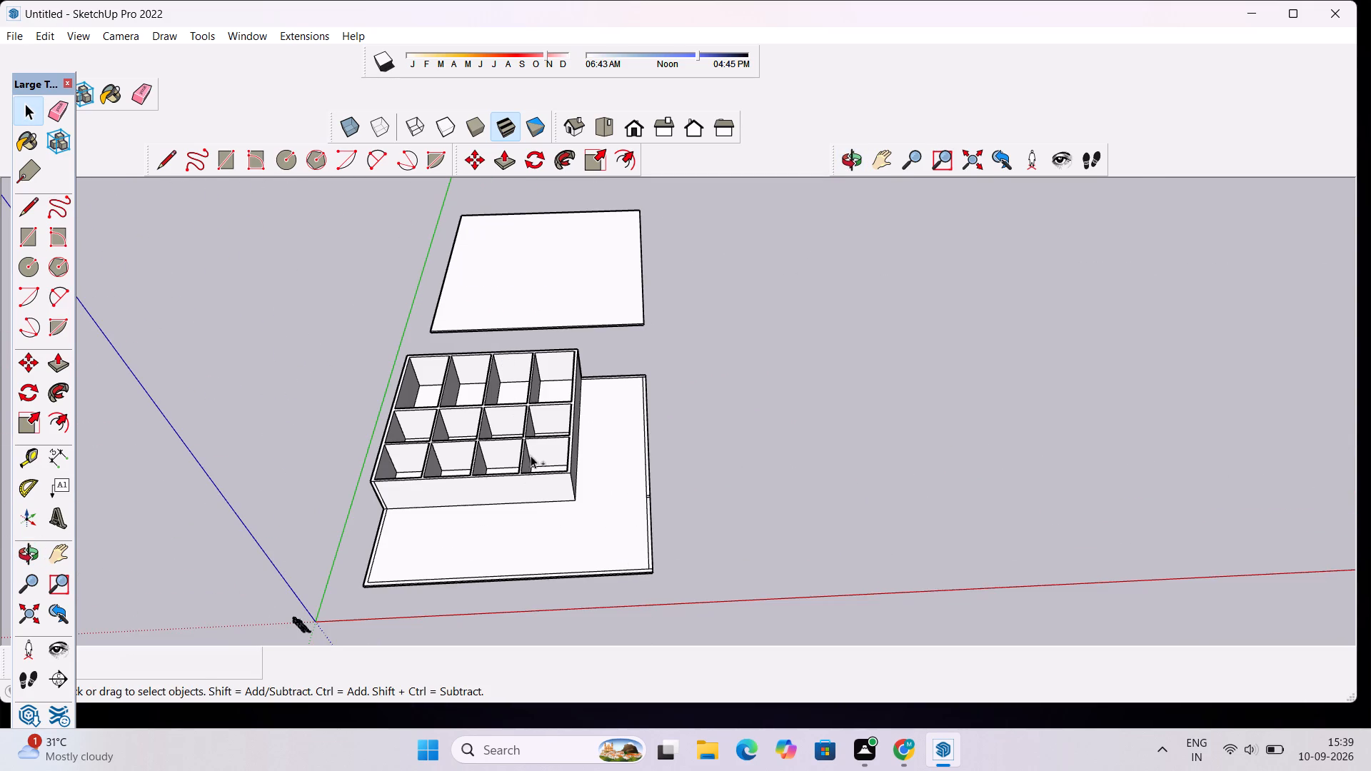
Undo the separate slab and the raised ground-floor walls, back to the flat room-grid layout on the base slab.
key(ctrl+z)
key(ctrl+z)
key(ctrl+z)
key(ctrl+z)
key(ctrl+z)
key(ctrl+z)
key(ctrl+z)
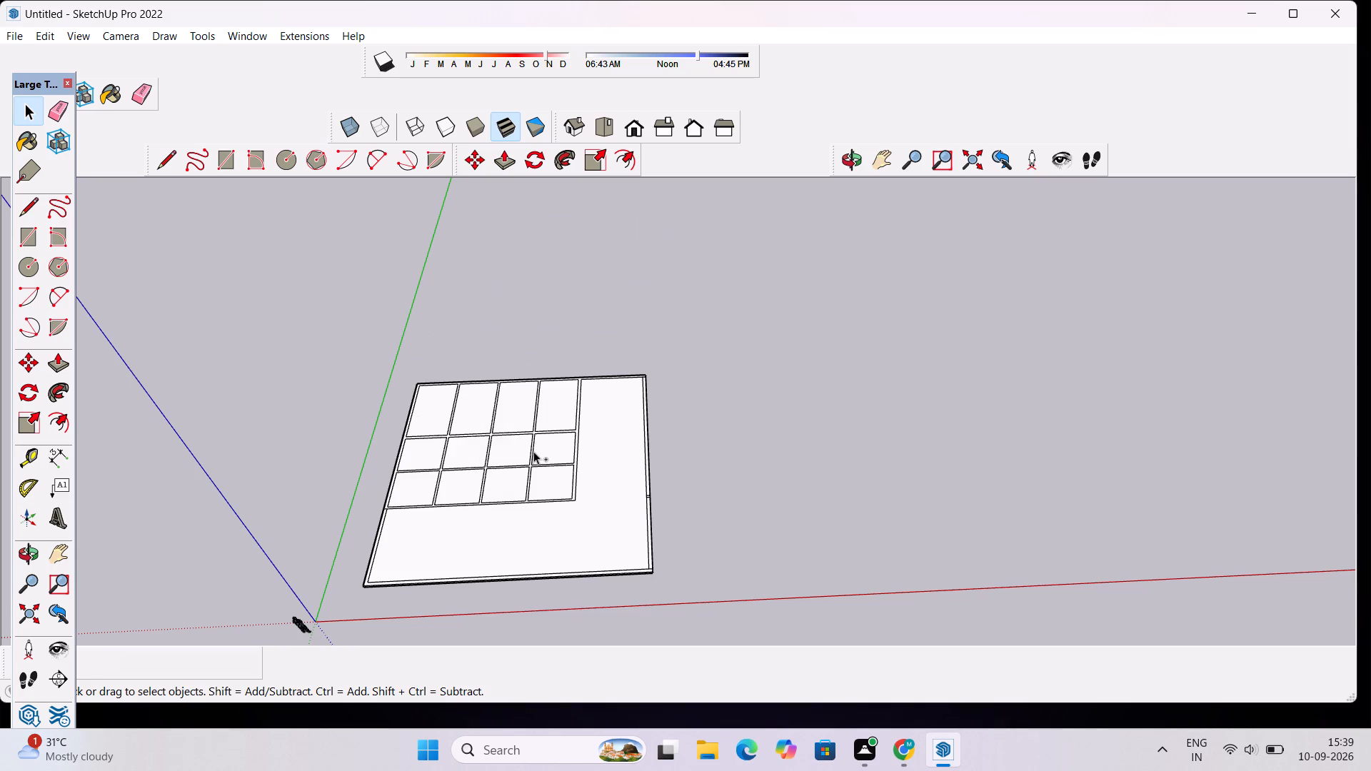
Undo the earlier line clean-up until the room grid's wall line again runs across to the slab's outer edge.
key(ctrl+z)
key(ctrl+z)
key(ctrl+z)
key(ctrl+z)
key(ctrl+z)
key(ctrl+z)
key(ctrl+z)
key(ctrl+z)
key(ctrl+z)
key(ctrl+z)
key(ctrl+z)
key(ctrl+z)
key(ctrl+z)
key(ctrl+z)
key(ctrl+z)
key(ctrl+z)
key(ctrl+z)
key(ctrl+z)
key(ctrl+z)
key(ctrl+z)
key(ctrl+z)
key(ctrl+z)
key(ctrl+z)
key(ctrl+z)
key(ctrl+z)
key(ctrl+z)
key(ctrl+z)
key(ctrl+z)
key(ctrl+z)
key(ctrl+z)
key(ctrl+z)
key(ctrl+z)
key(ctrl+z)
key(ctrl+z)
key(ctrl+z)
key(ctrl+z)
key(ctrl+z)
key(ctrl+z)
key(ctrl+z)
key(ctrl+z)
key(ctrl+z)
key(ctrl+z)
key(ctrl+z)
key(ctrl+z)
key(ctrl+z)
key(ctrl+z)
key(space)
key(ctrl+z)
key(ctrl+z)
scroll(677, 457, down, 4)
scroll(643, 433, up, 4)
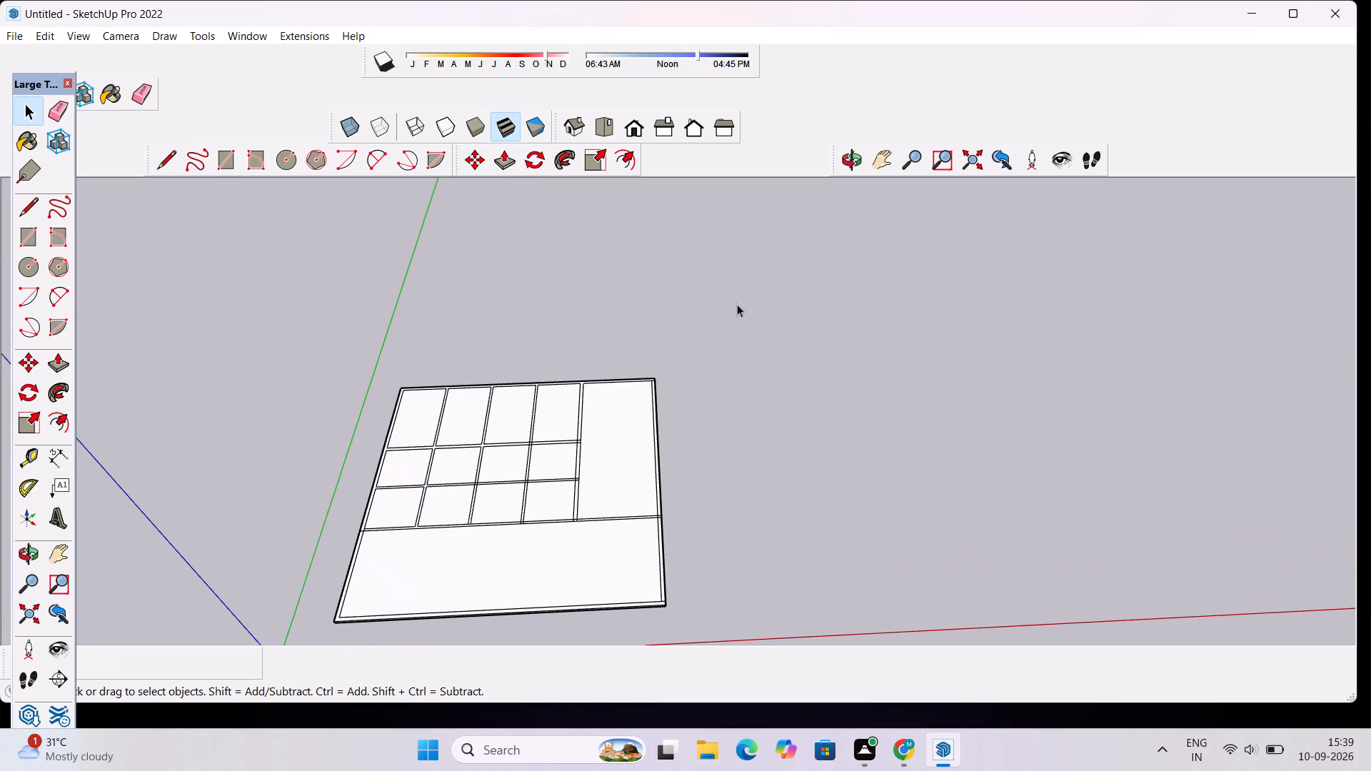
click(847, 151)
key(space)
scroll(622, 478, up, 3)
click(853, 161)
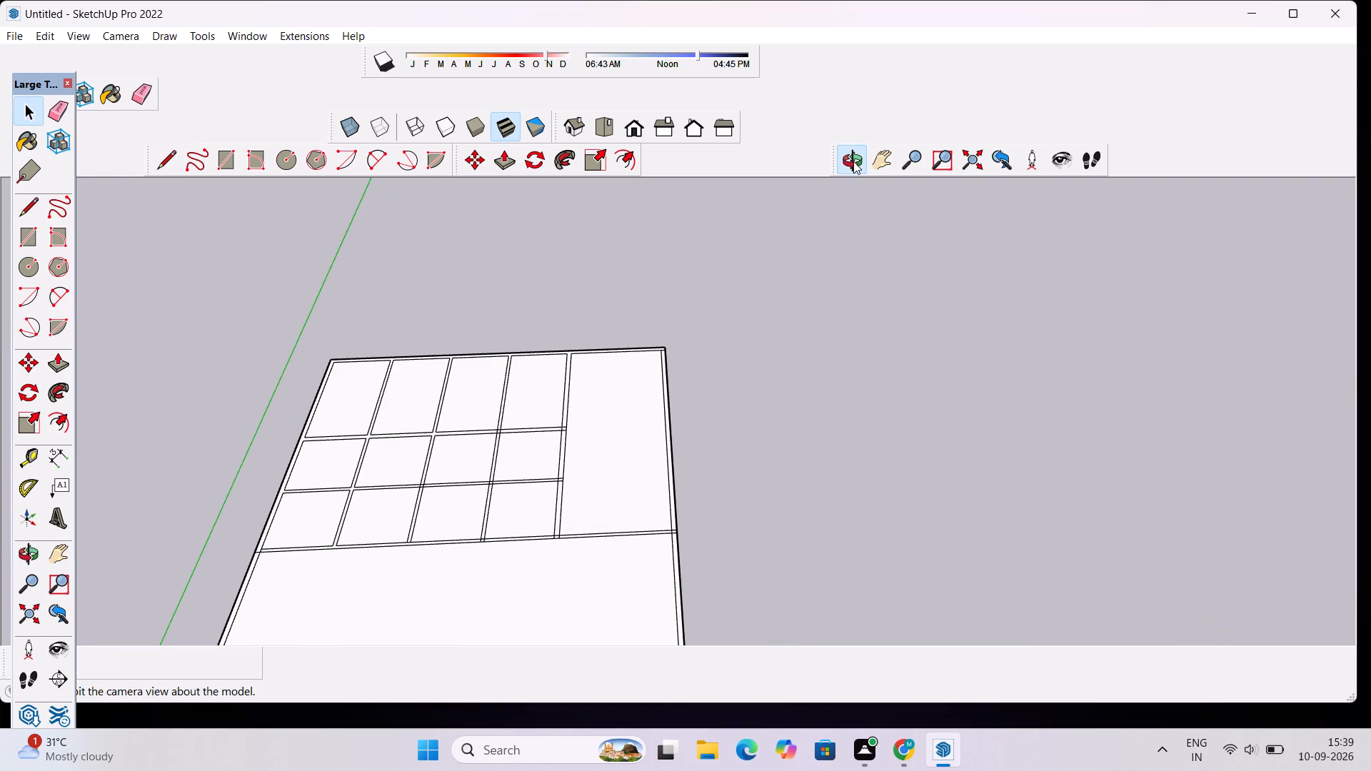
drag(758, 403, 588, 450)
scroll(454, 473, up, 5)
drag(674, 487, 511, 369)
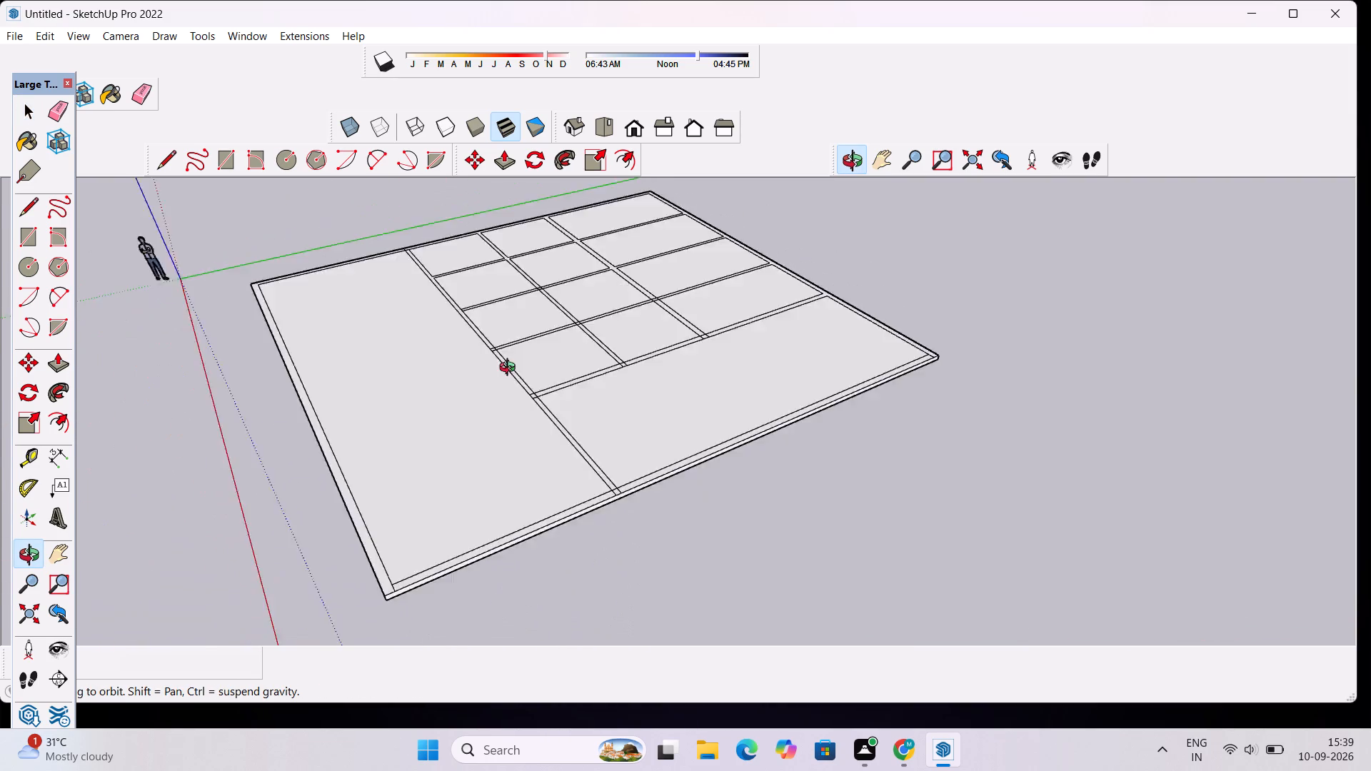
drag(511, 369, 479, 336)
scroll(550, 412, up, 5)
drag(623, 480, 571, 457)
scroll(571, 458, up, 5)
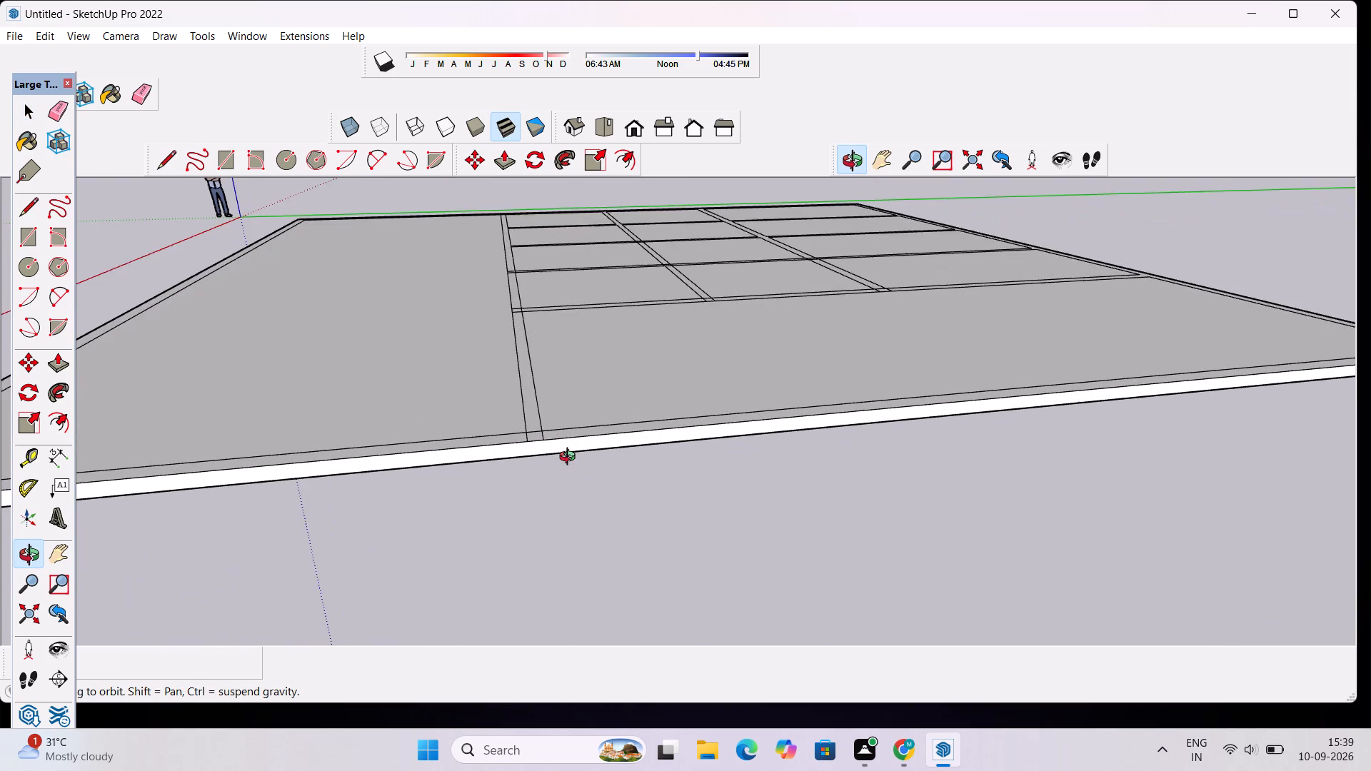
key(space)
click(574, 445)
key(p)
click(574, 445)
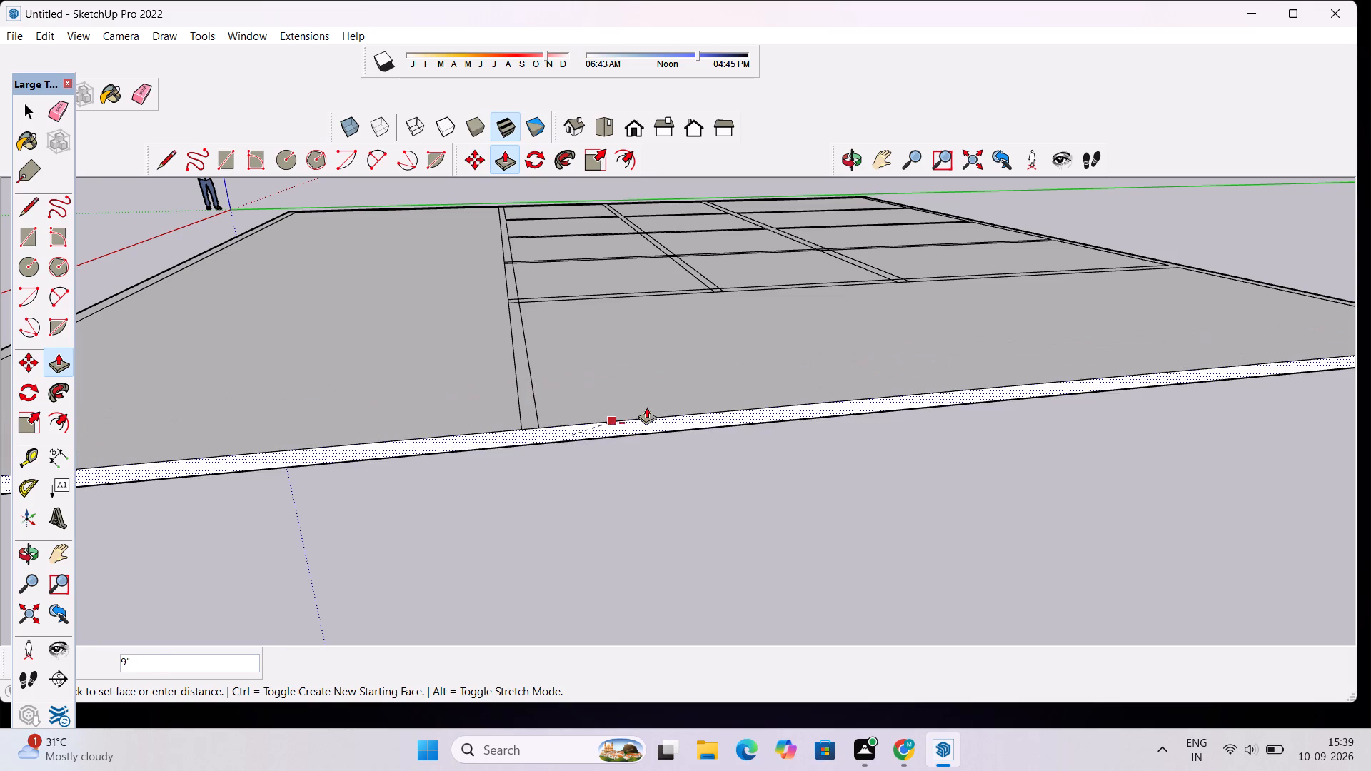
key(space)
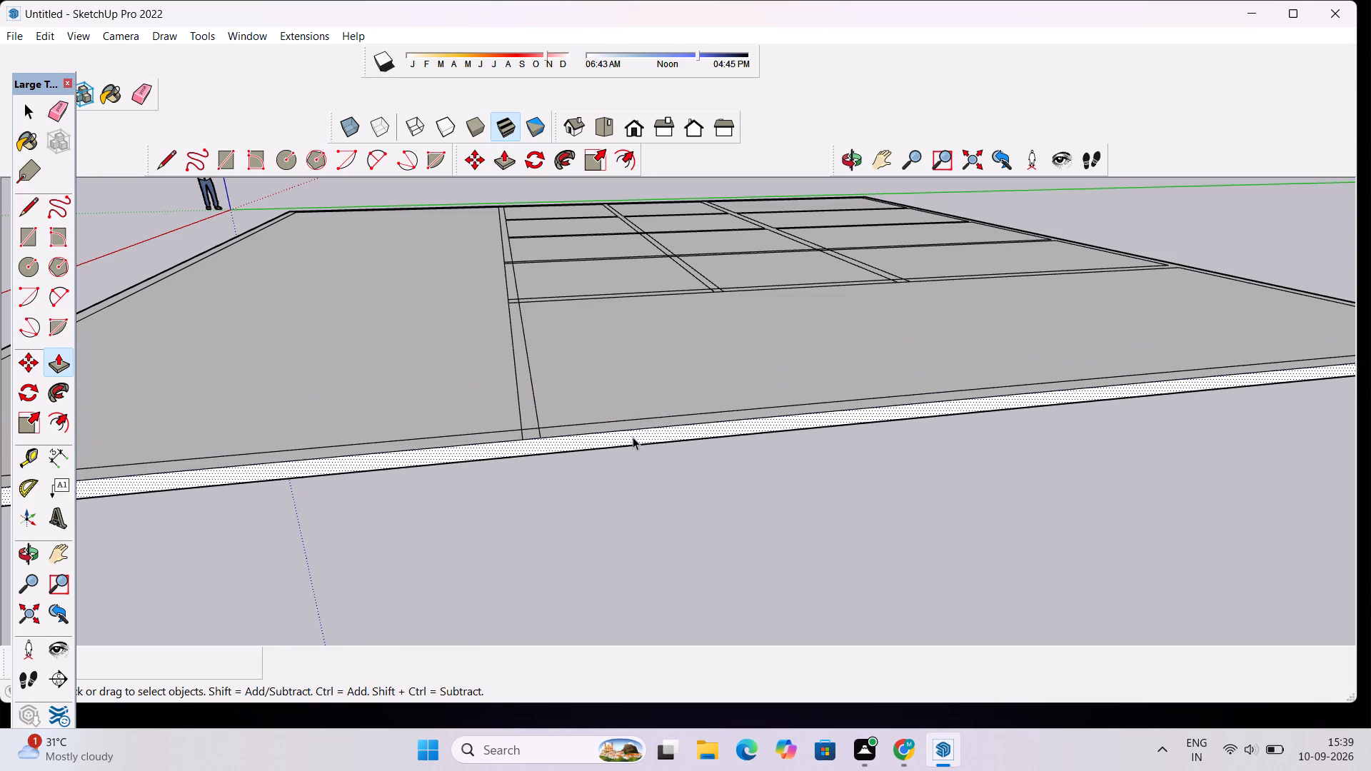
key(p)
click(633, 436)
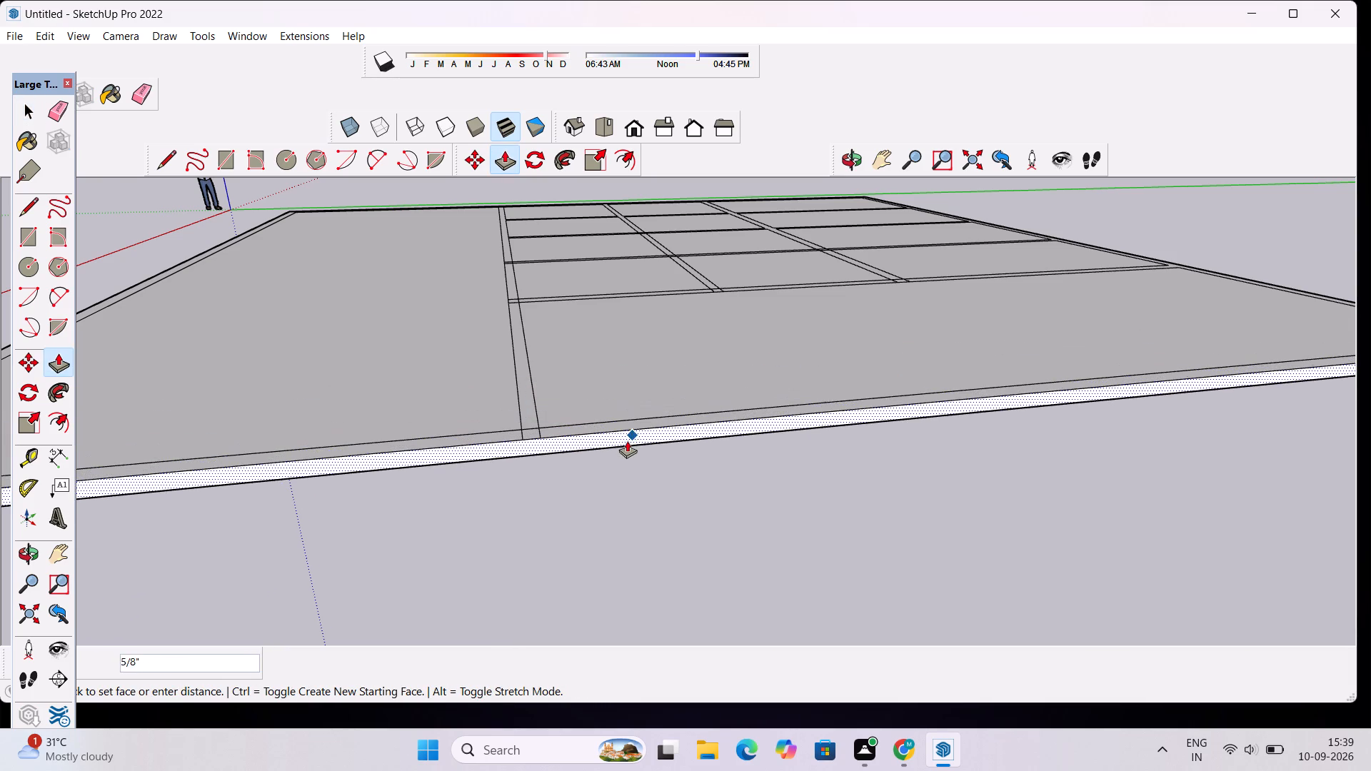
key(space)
Erase the two wall lines running from the room grid's outer corner to the inset border along the slab's edge.
key(e)
drag(566, 355, 491, 393)
scroll(456, 430, down, 7)
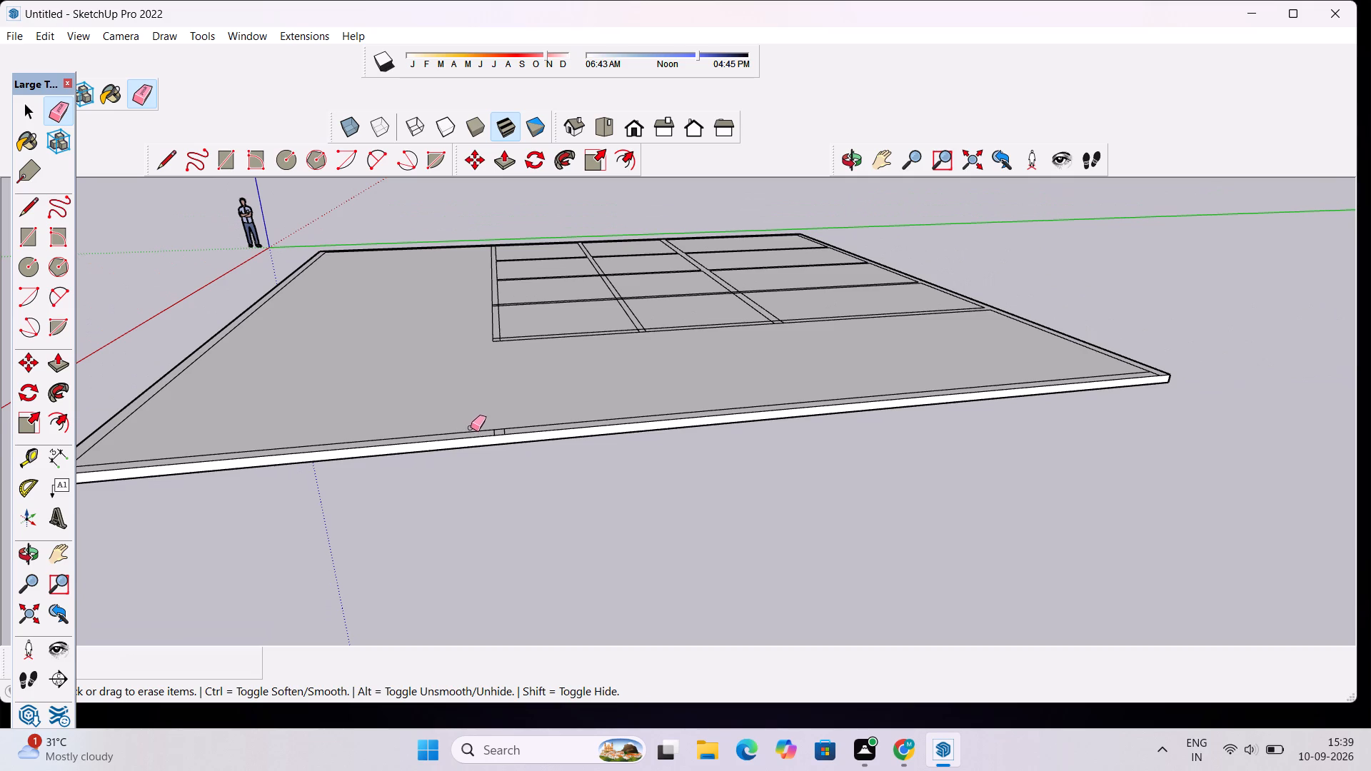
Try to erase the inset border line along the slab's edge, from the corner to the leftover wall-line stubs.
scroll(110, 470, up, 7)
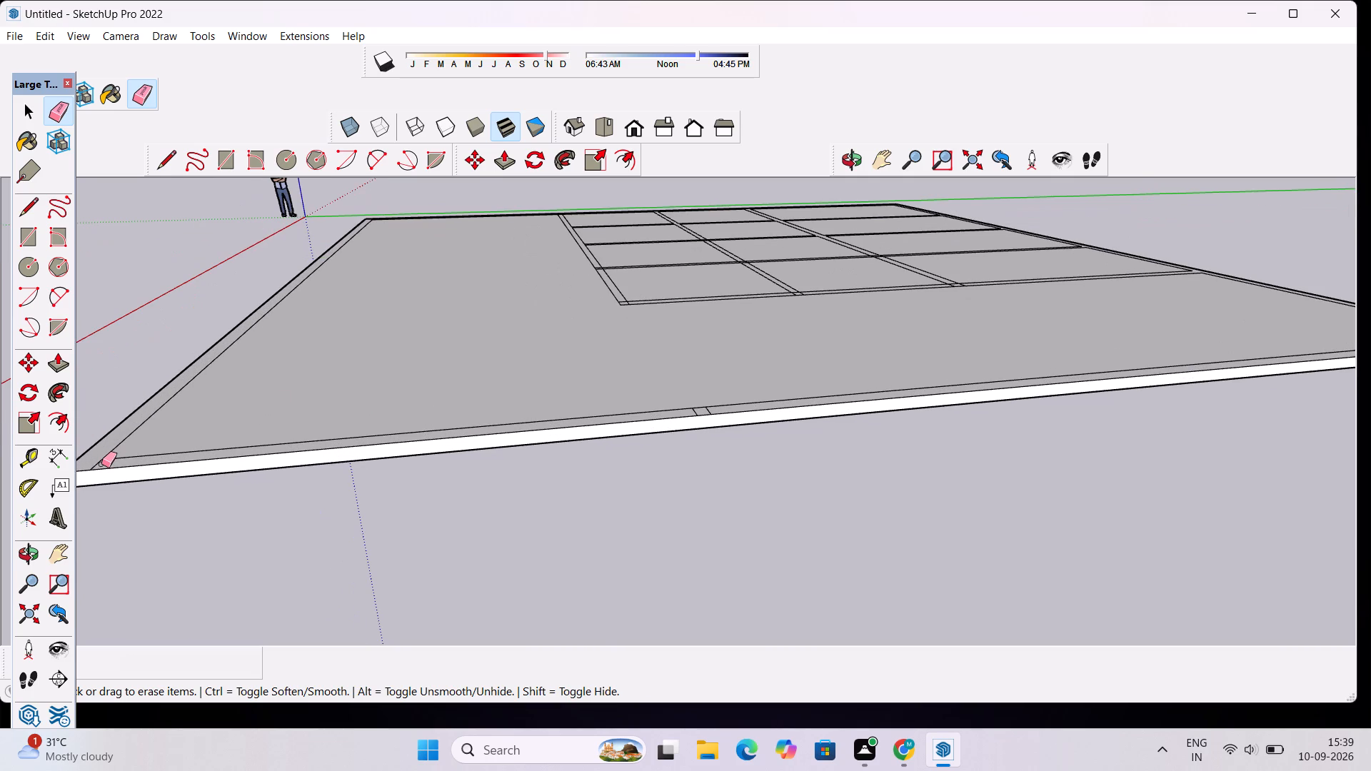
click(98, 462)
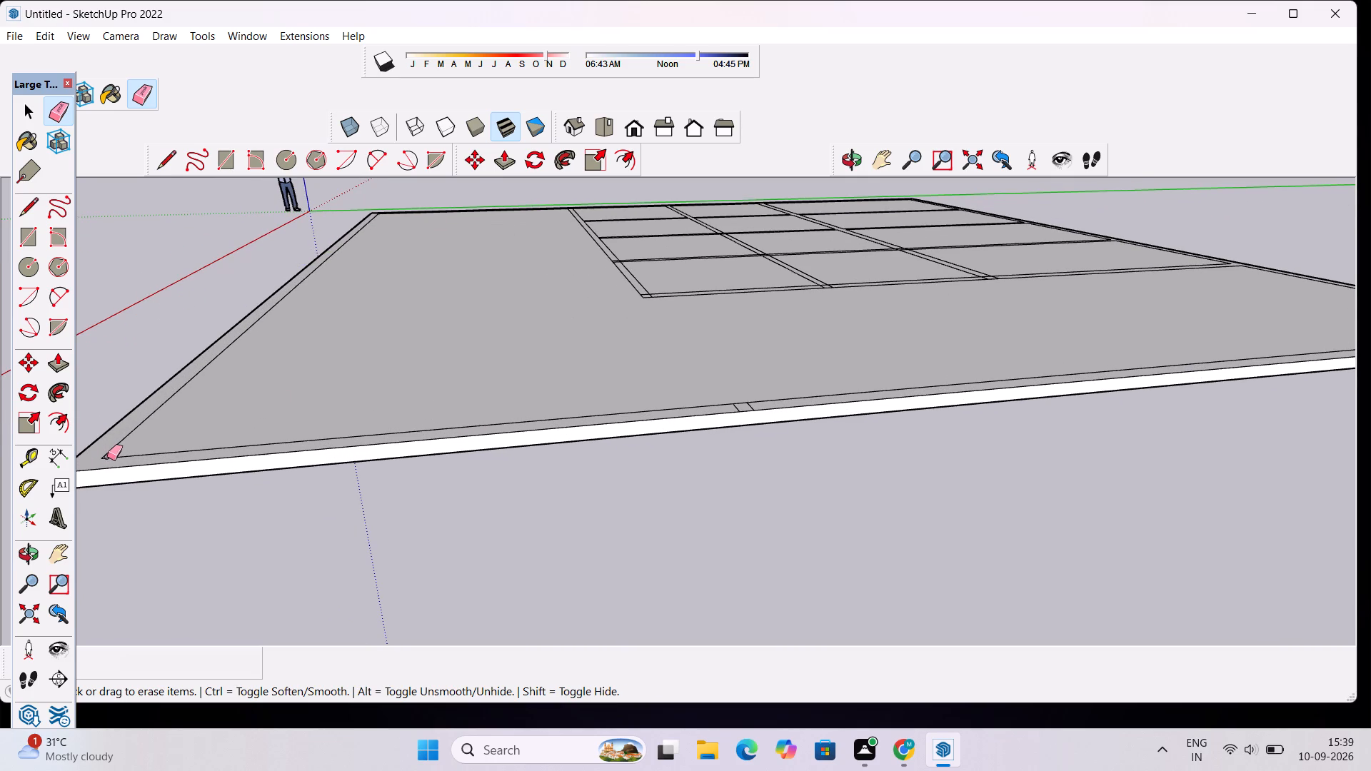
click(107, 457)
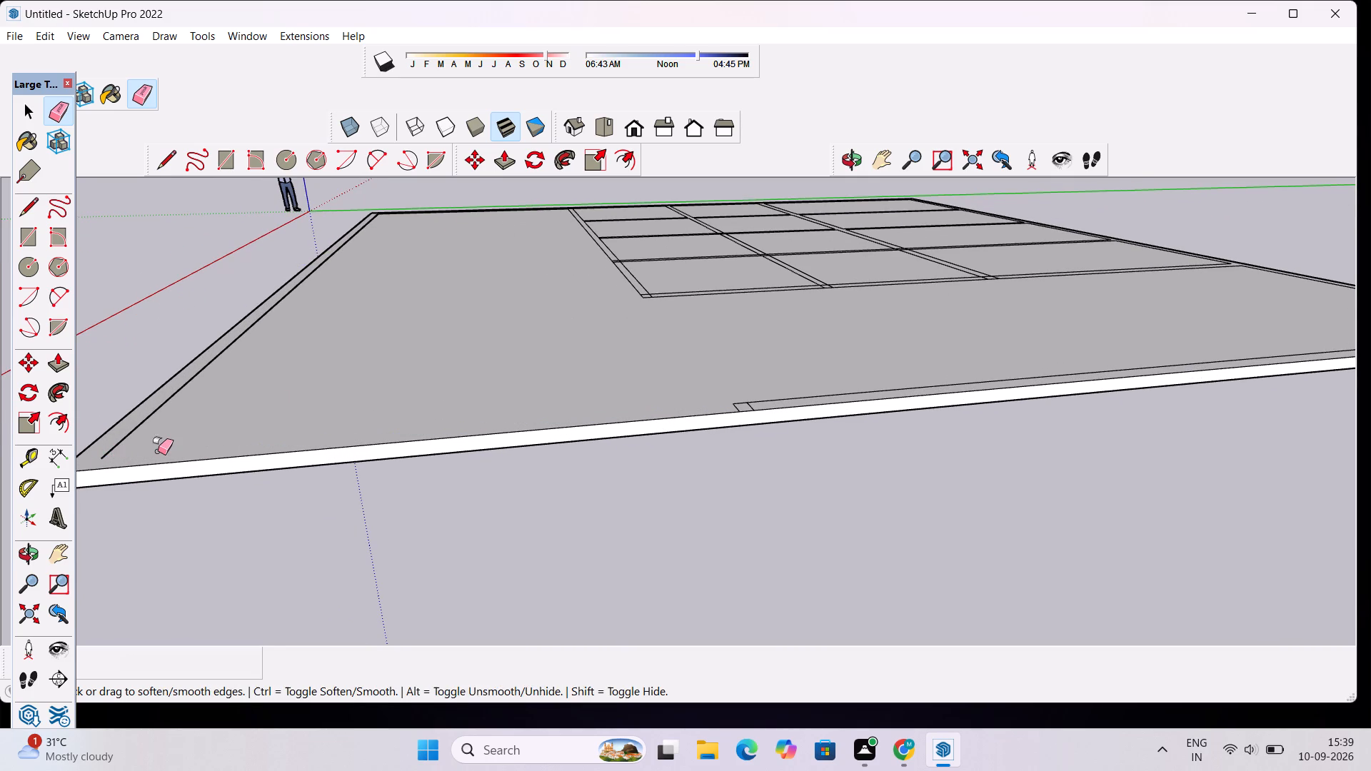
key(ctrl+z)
Erase the two short wall-line stubs left in the border strip along the slab's edge.
scroll(764, 410, up, 4)
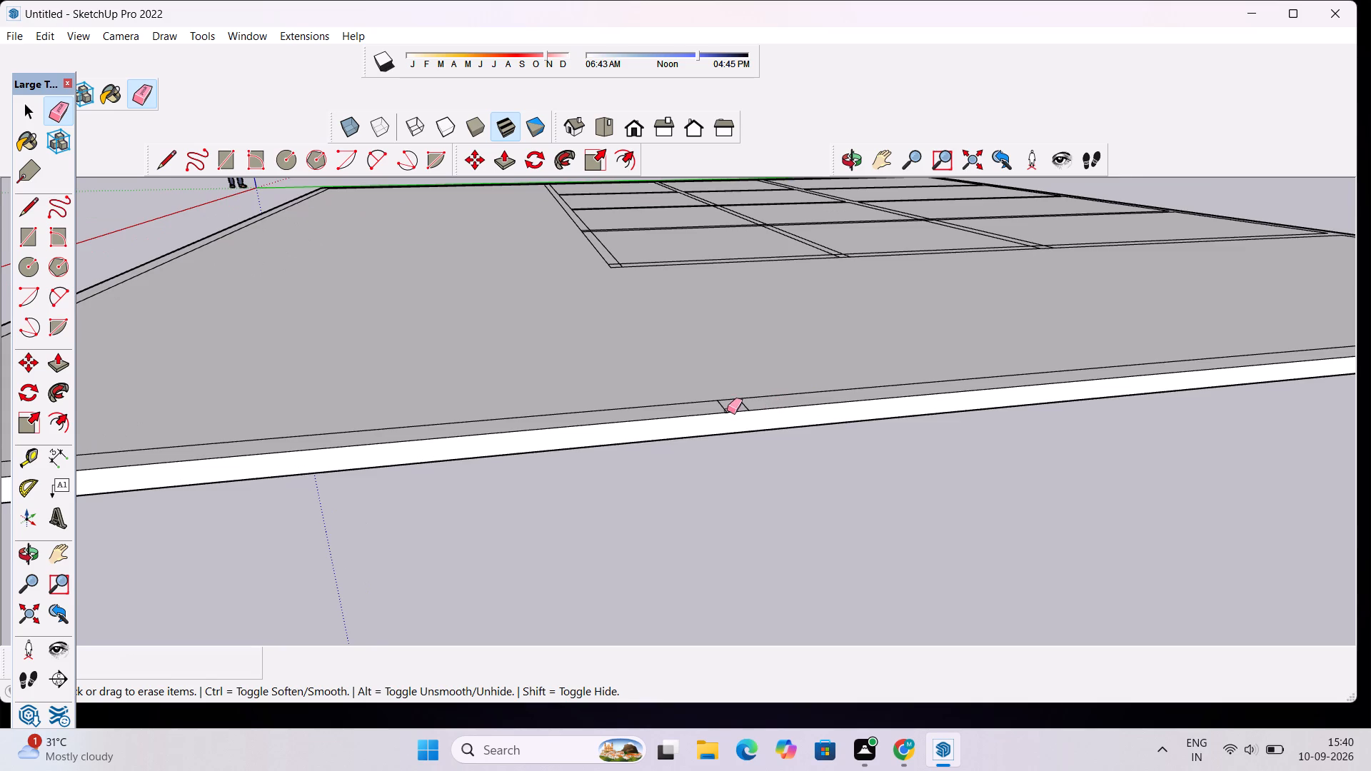
scroll(727, 410, up, 5)
drag(762, 393, 720, 403)
scroll(729, 399, down, 5)
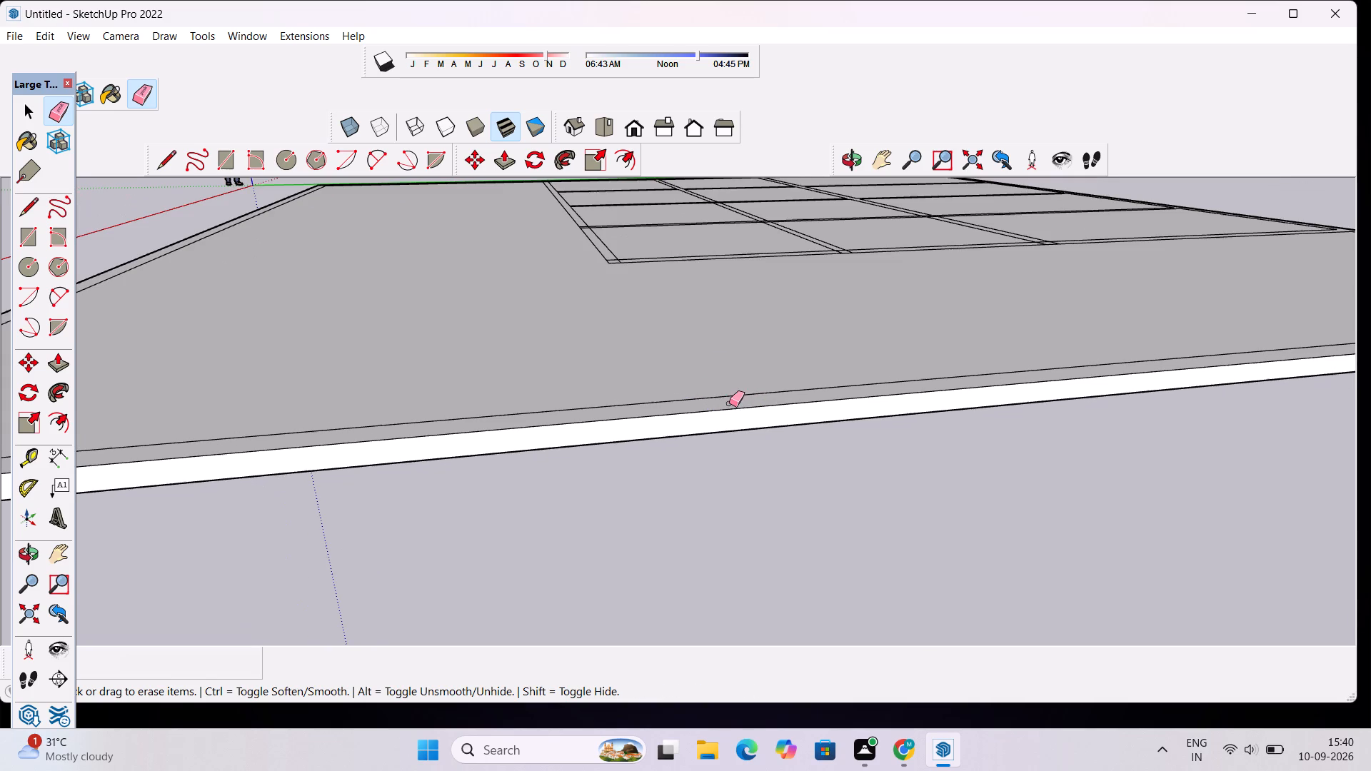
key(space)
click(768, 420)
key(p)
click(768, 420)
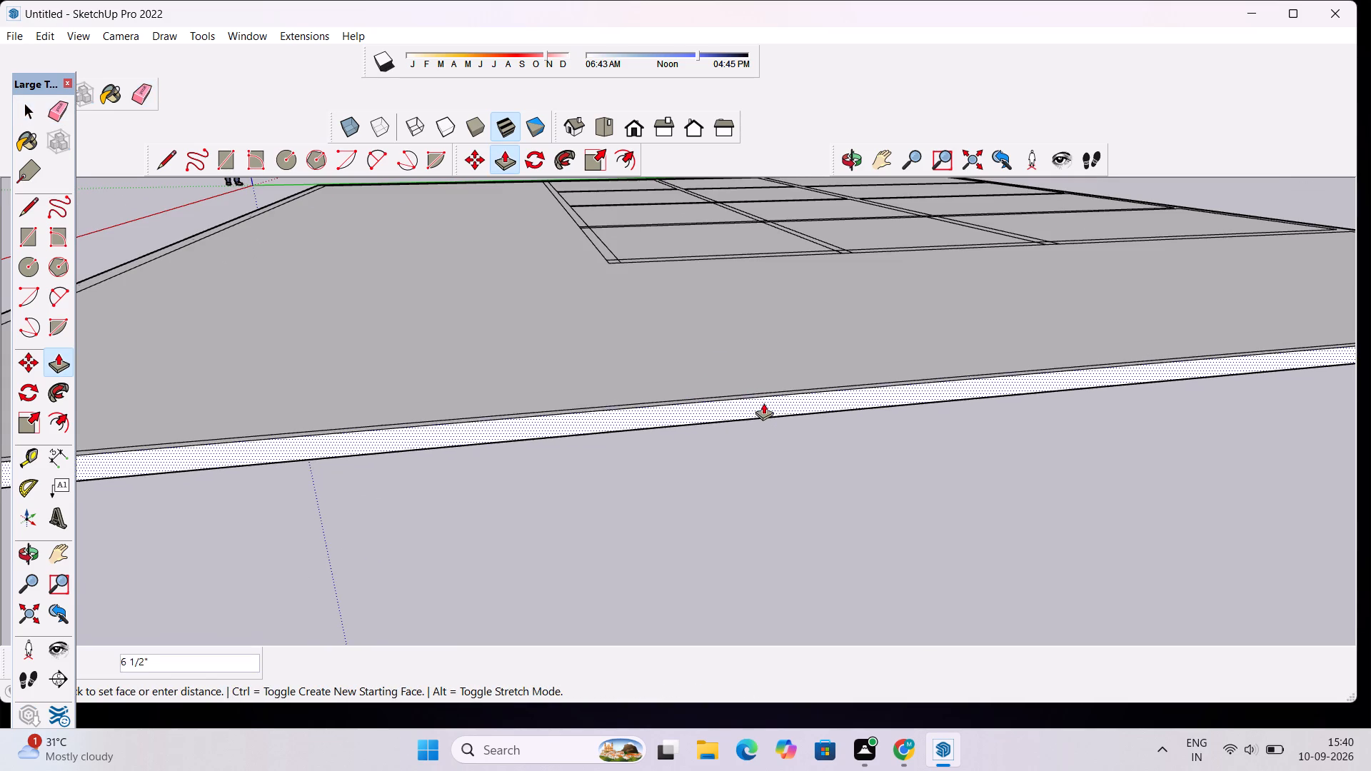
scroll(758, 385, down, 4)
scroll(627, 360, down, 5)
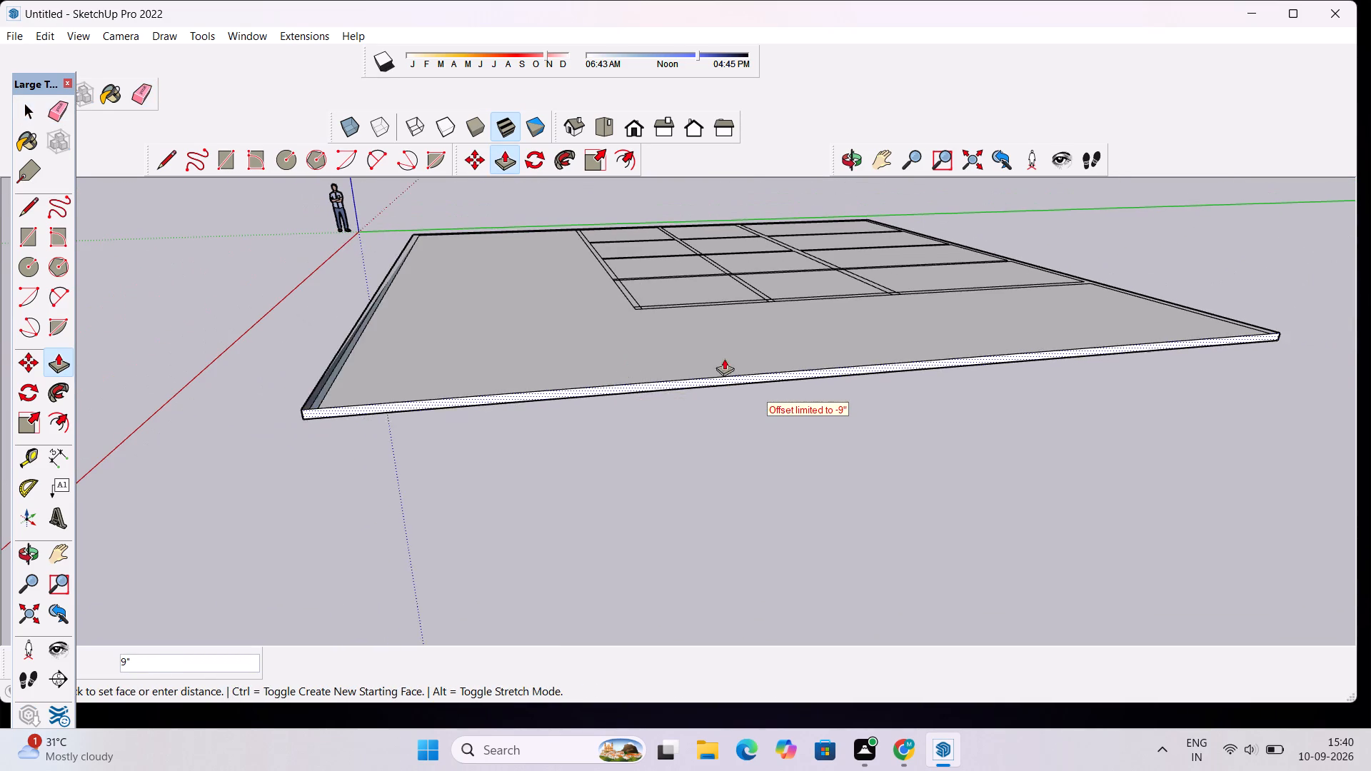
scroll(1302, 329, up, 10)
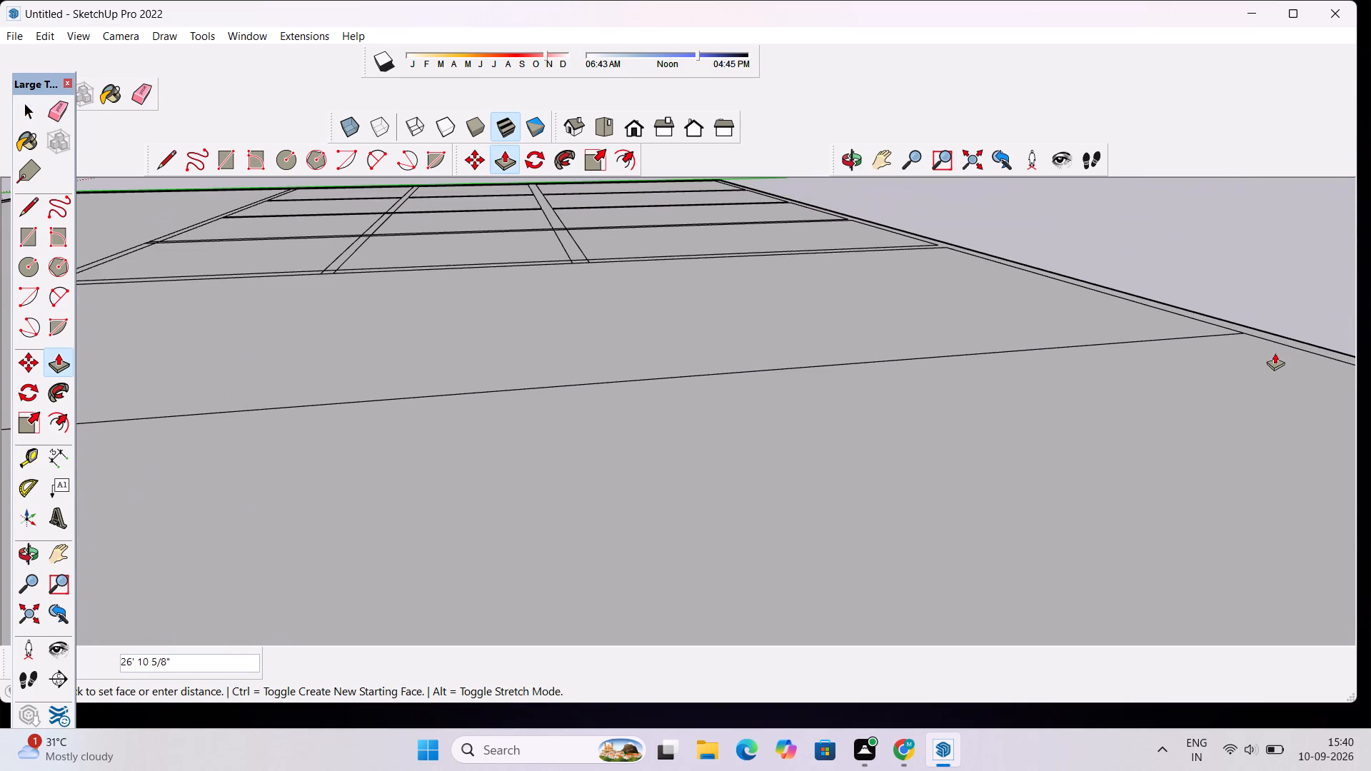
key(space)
Erase the short line between the inset border's corner and the slab's outer edge.
scroll(1249, 328, up, 8)
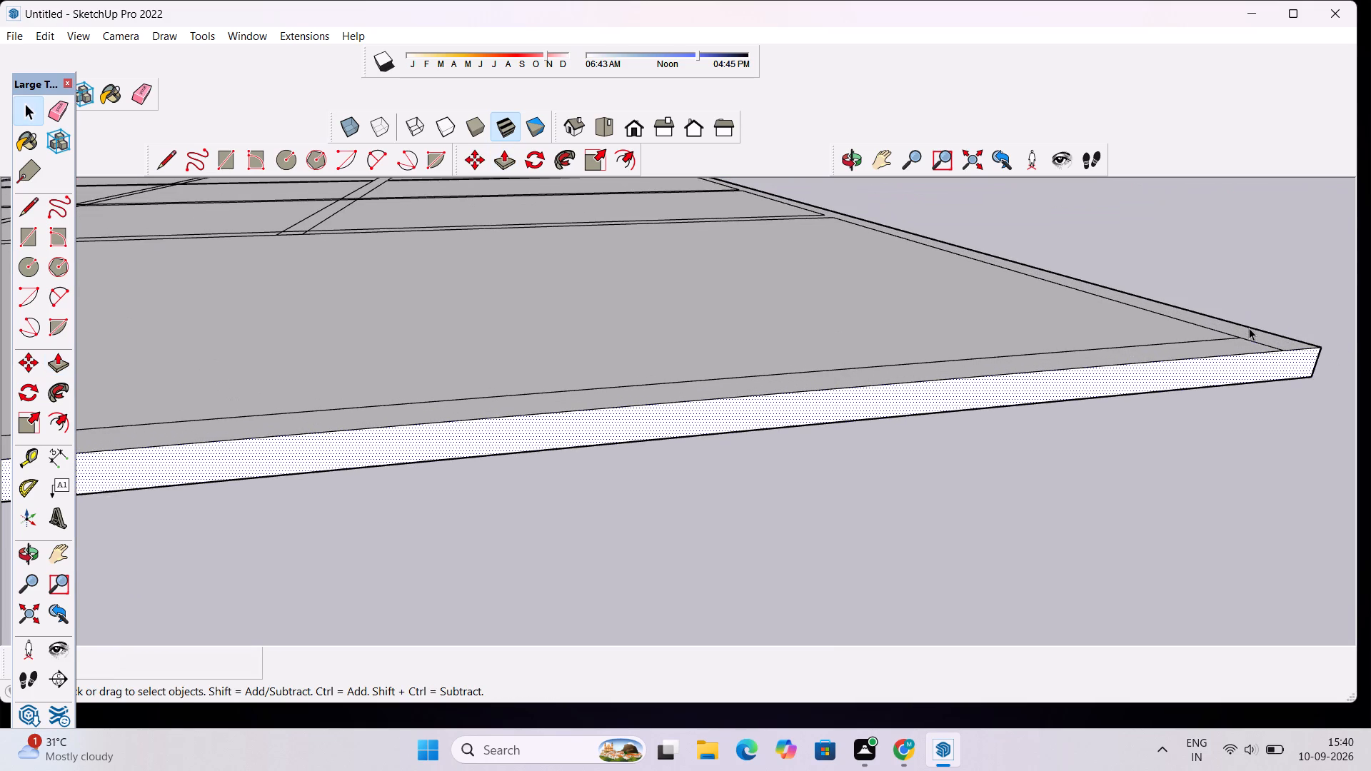
key(e)
drag(1272, 334, 1253, 351)
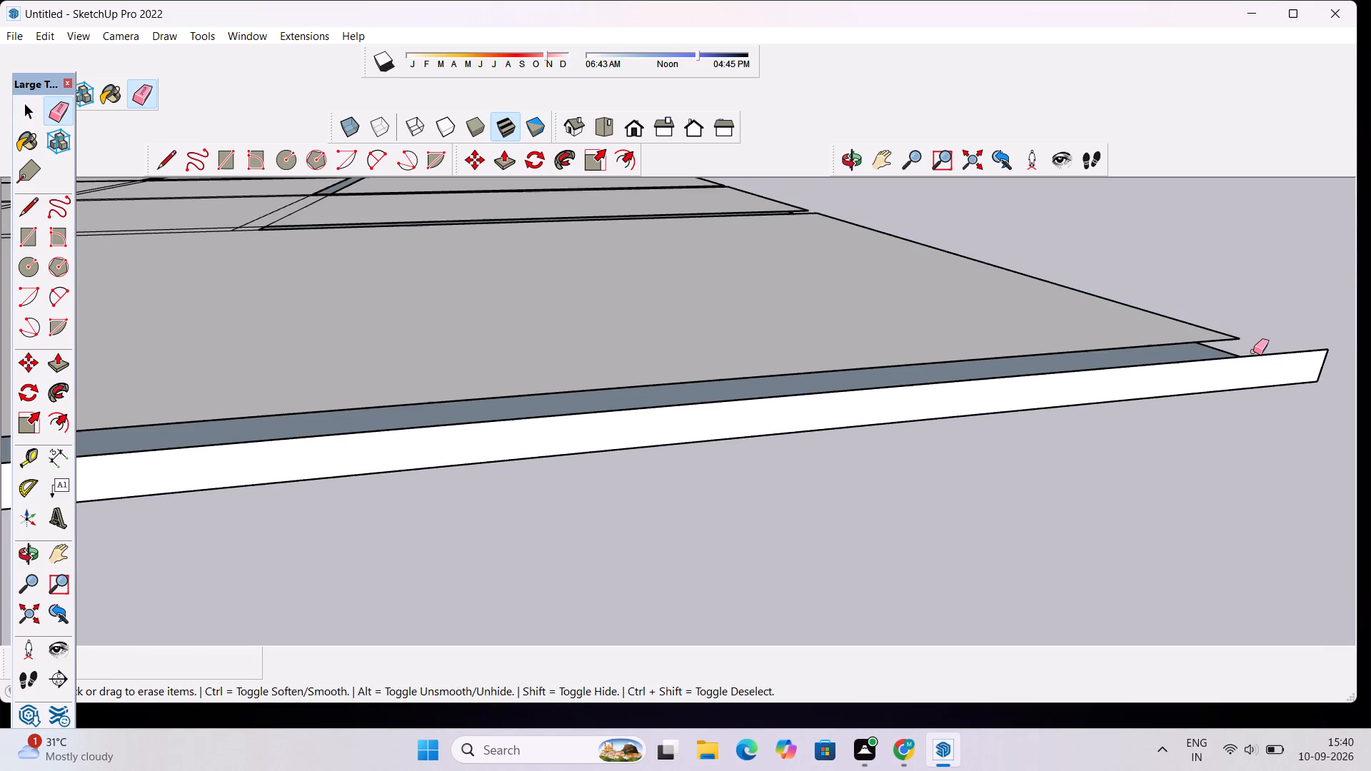
key(ctrl+z)
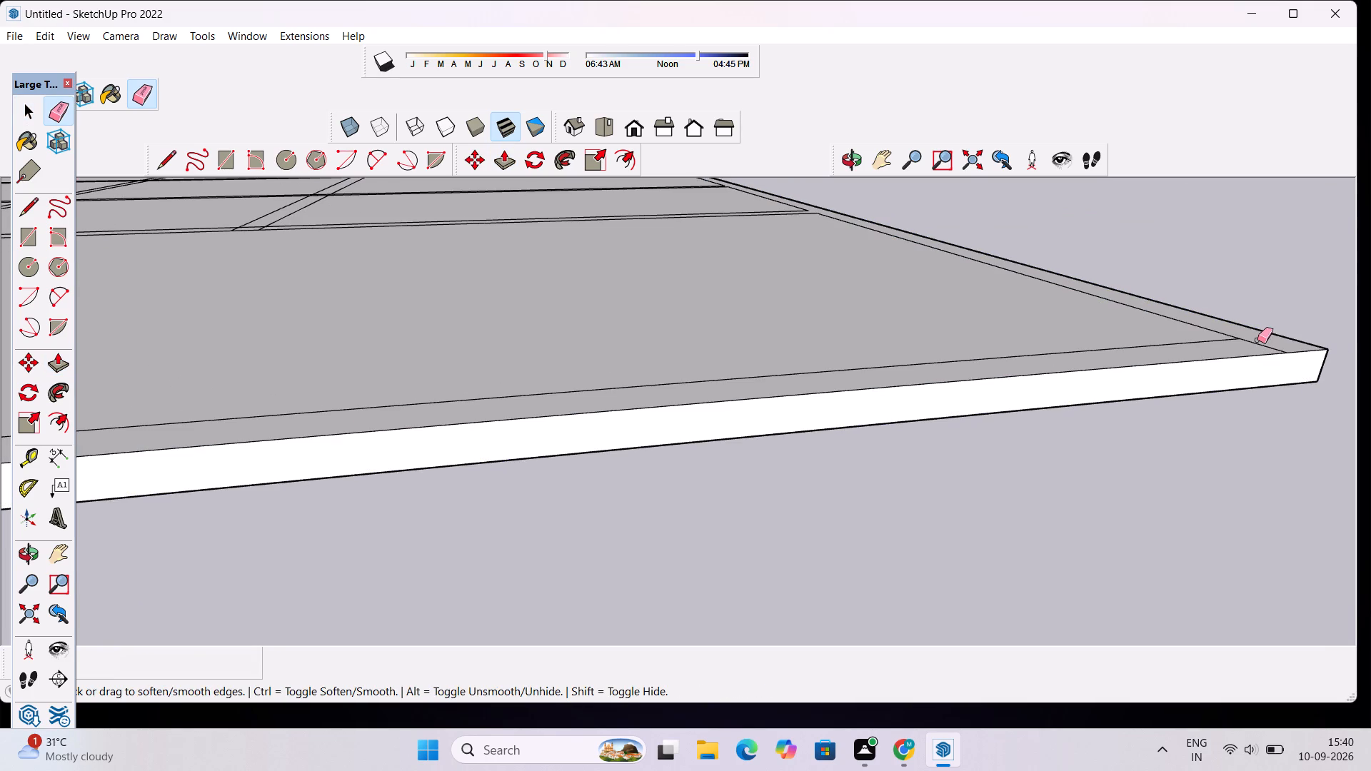
click(1257, 344)
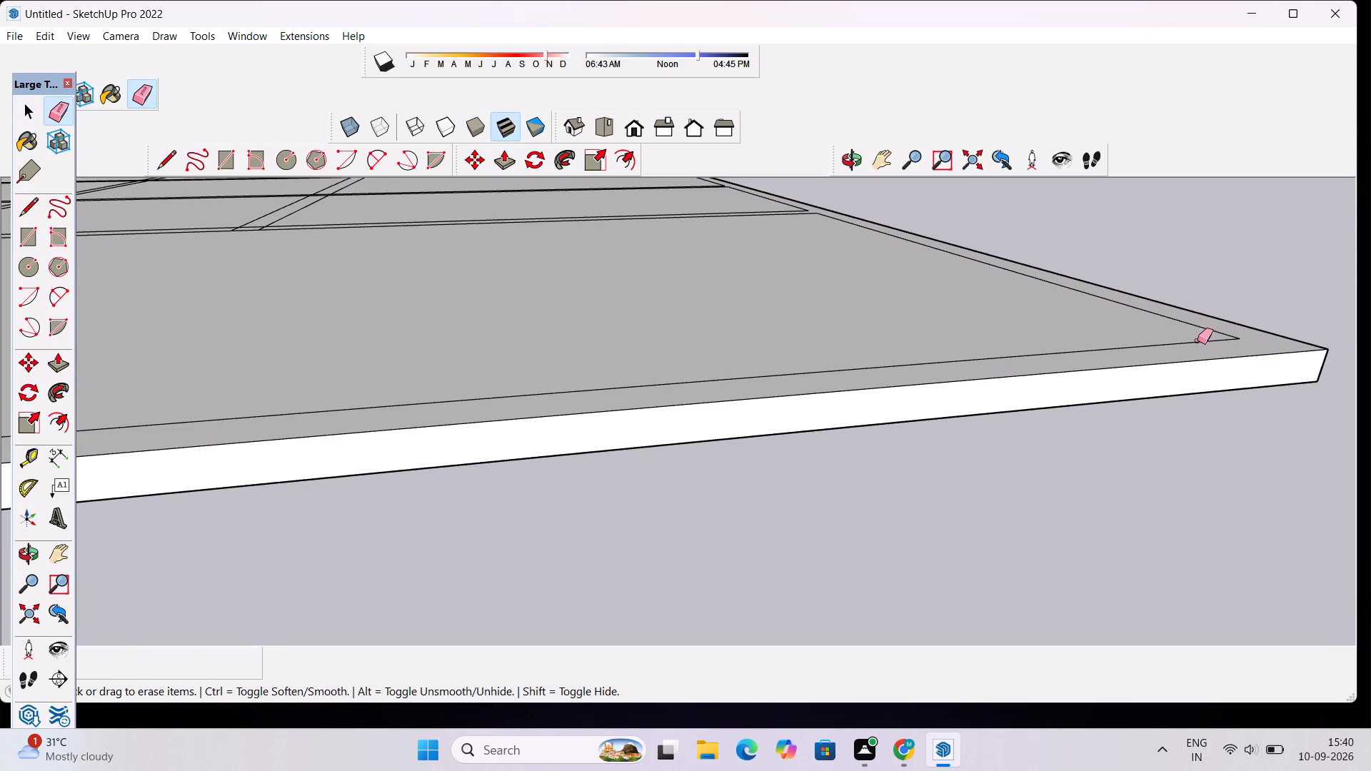
Push the slab's edge face parallel to the green axis inward 9" to the inset border, and about 5' 1" further.
scroll(1191, 343, down, 16)
scroll(721, 402, down, 6)
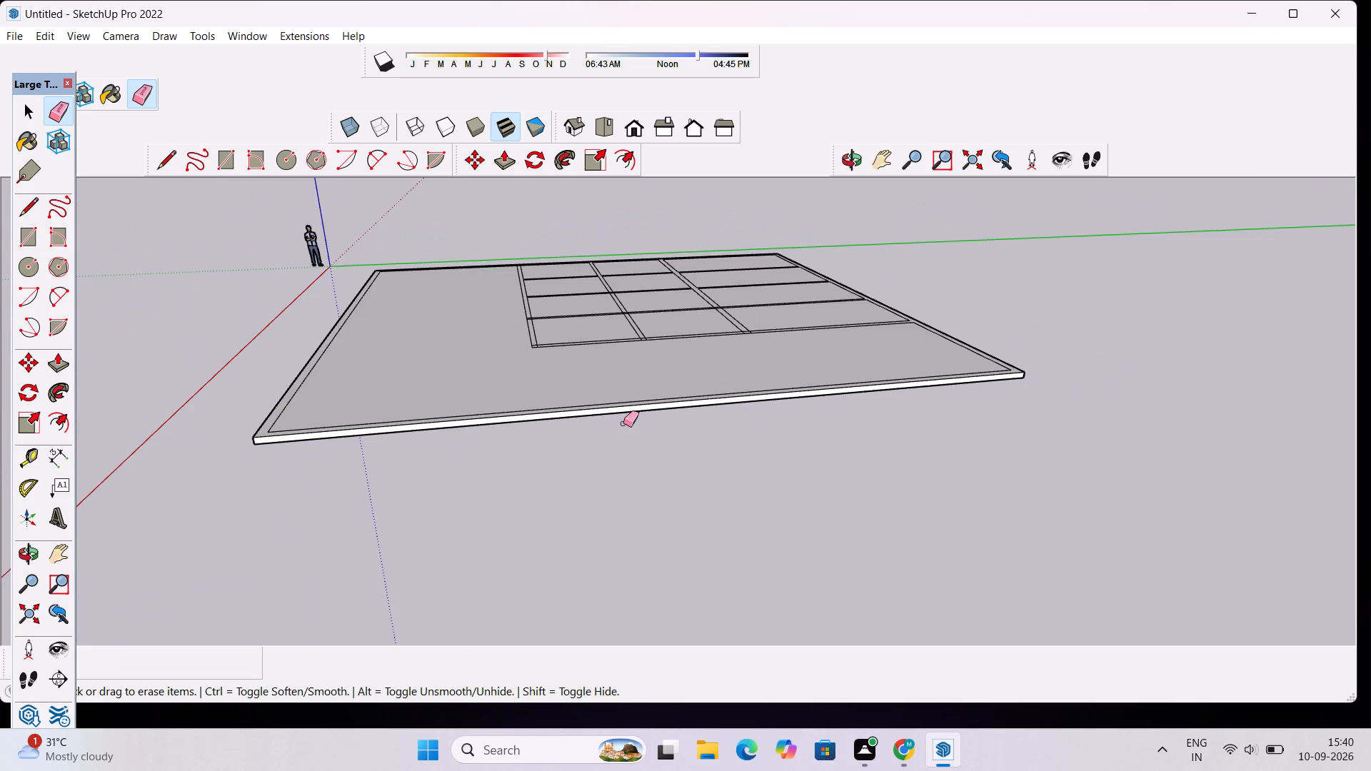
key(space)
scroll(637, 410, up, 6)
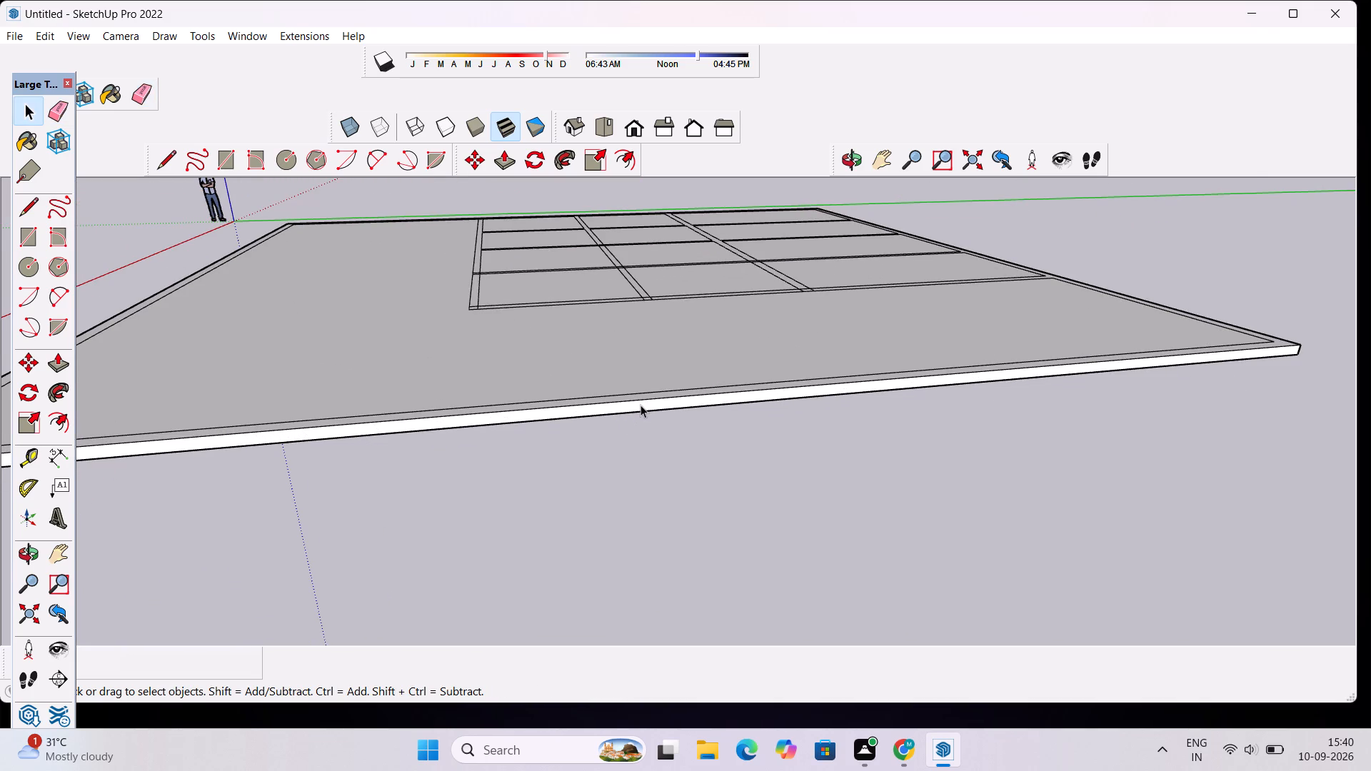
click(641, 405)
key(p)
click(641, 405)
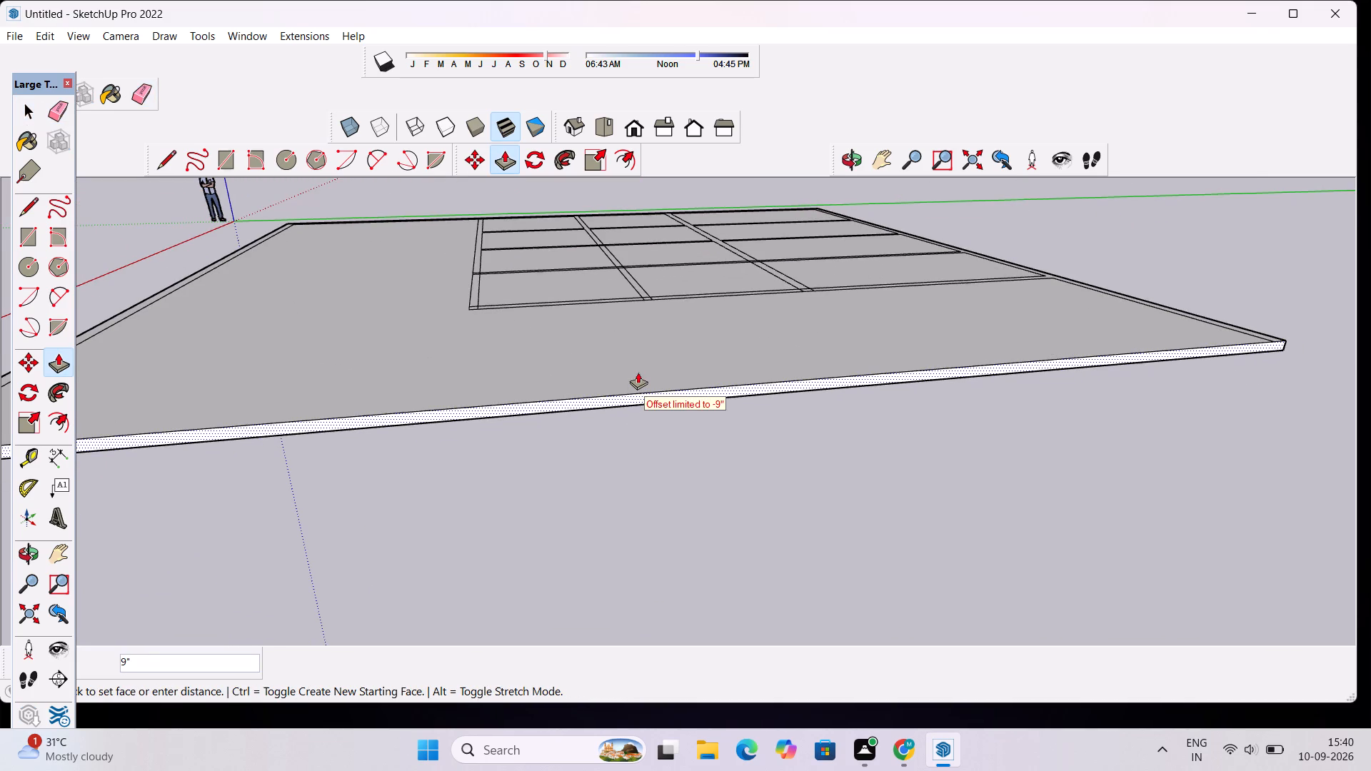
click(638, 372)
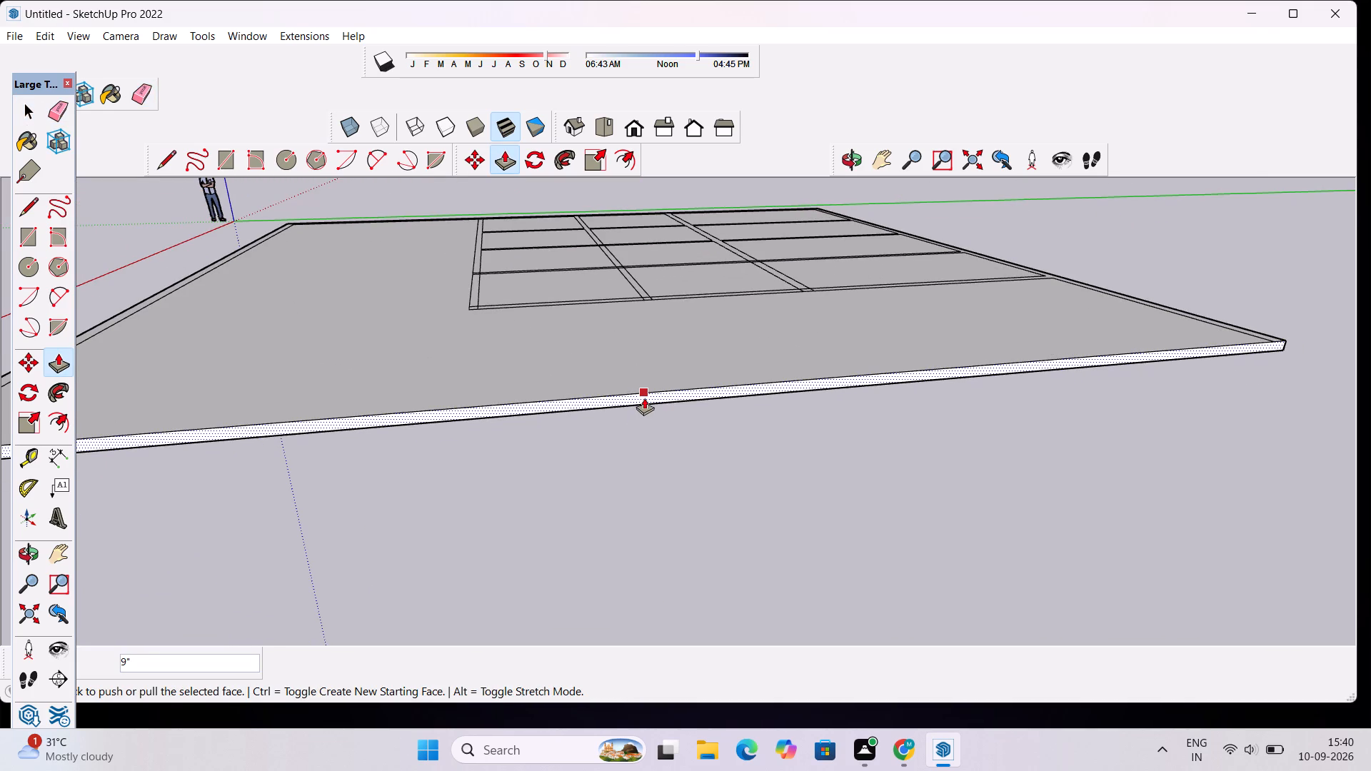
click(644, 398)
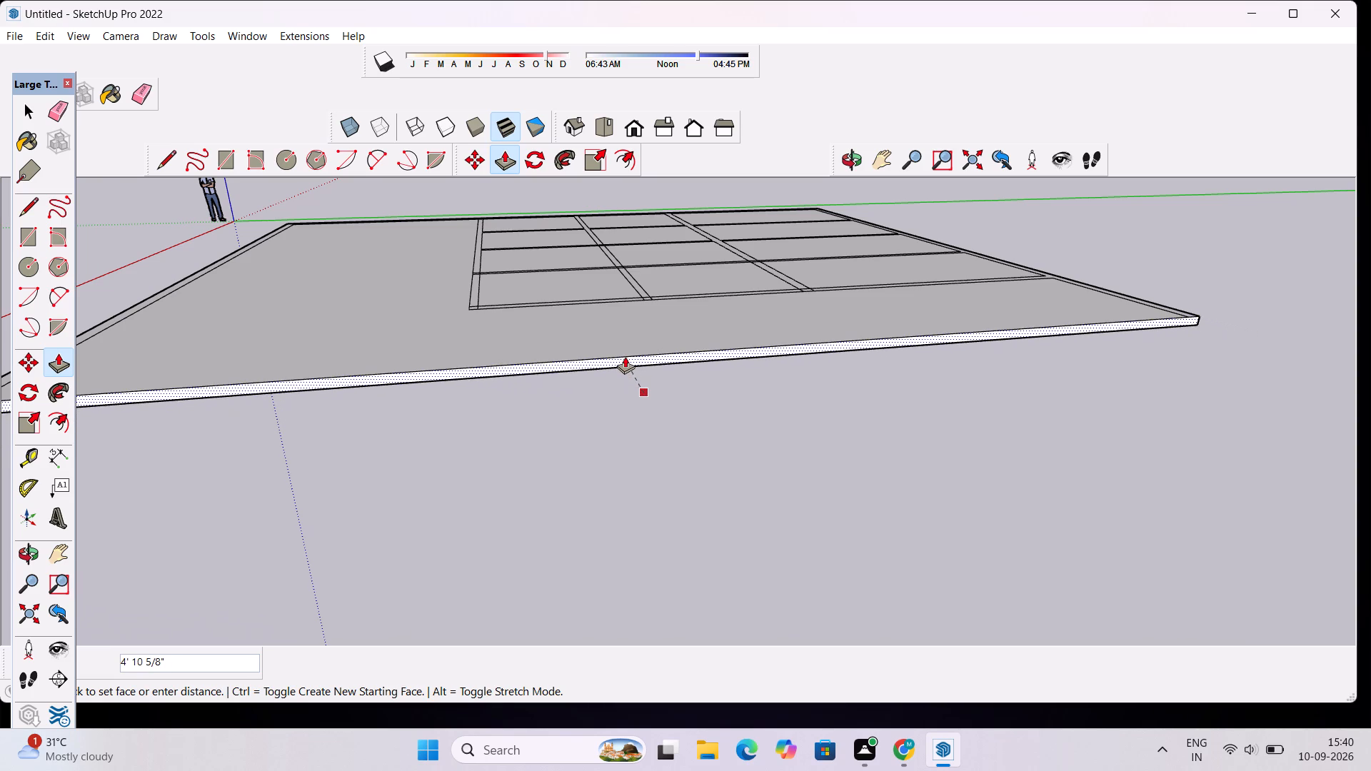
click(625, 356)
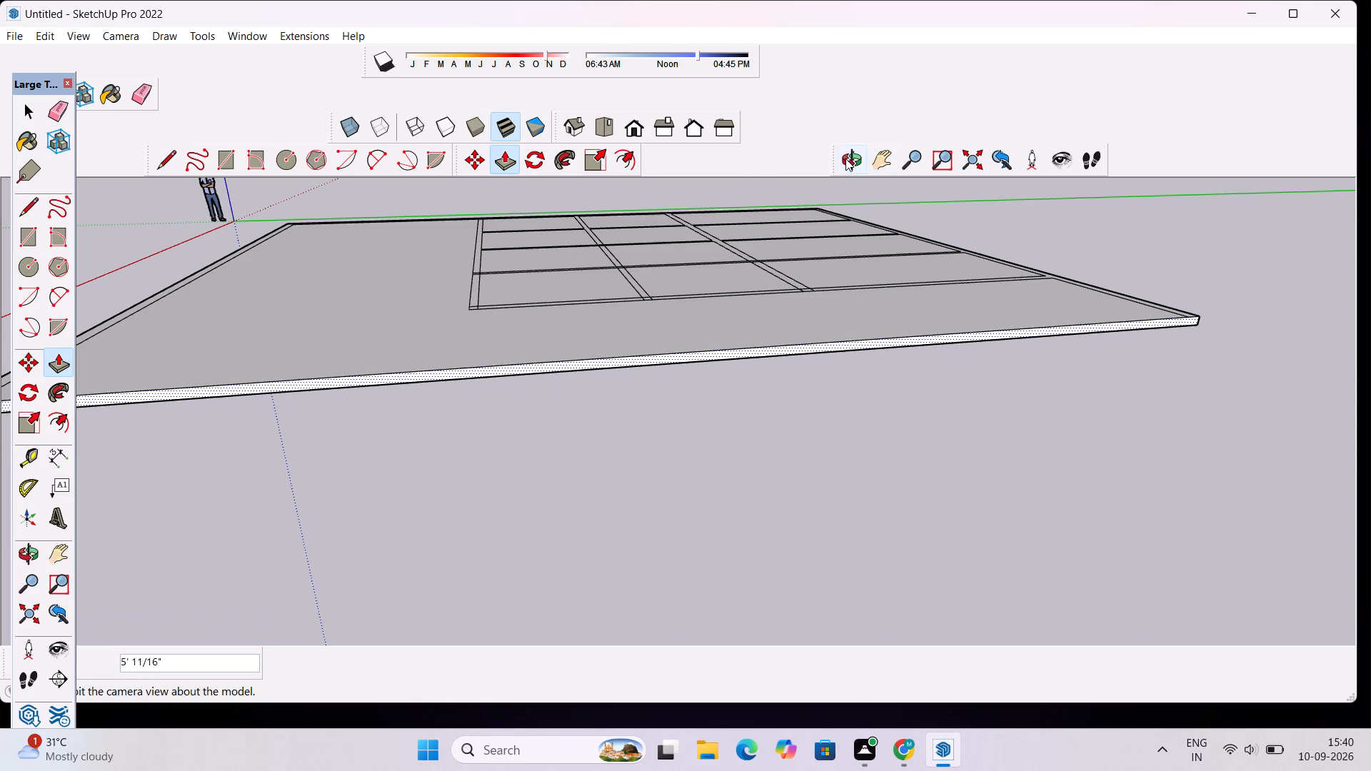
Push the slab's edge face nearest the red axis inward 9" to the inset border, and about 9' 3" further.
click(845, 158)
drag(693, 256, 846, 288)
scroll(778, 417, down, 6)
drag(341, 503, 534, 608)
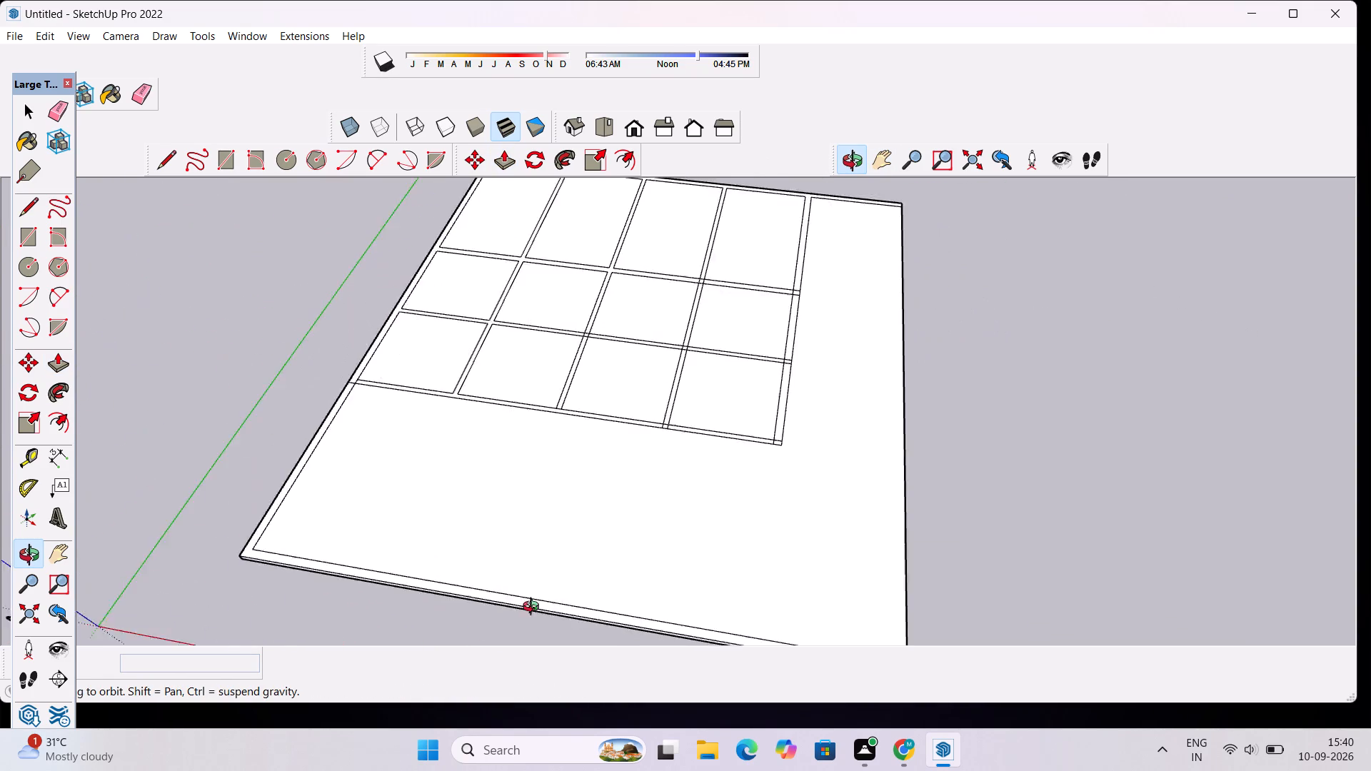
drag(534, 608, 539, 560)
scroll(546, 549, up, 5)
drag(587, 573, 582, 531)
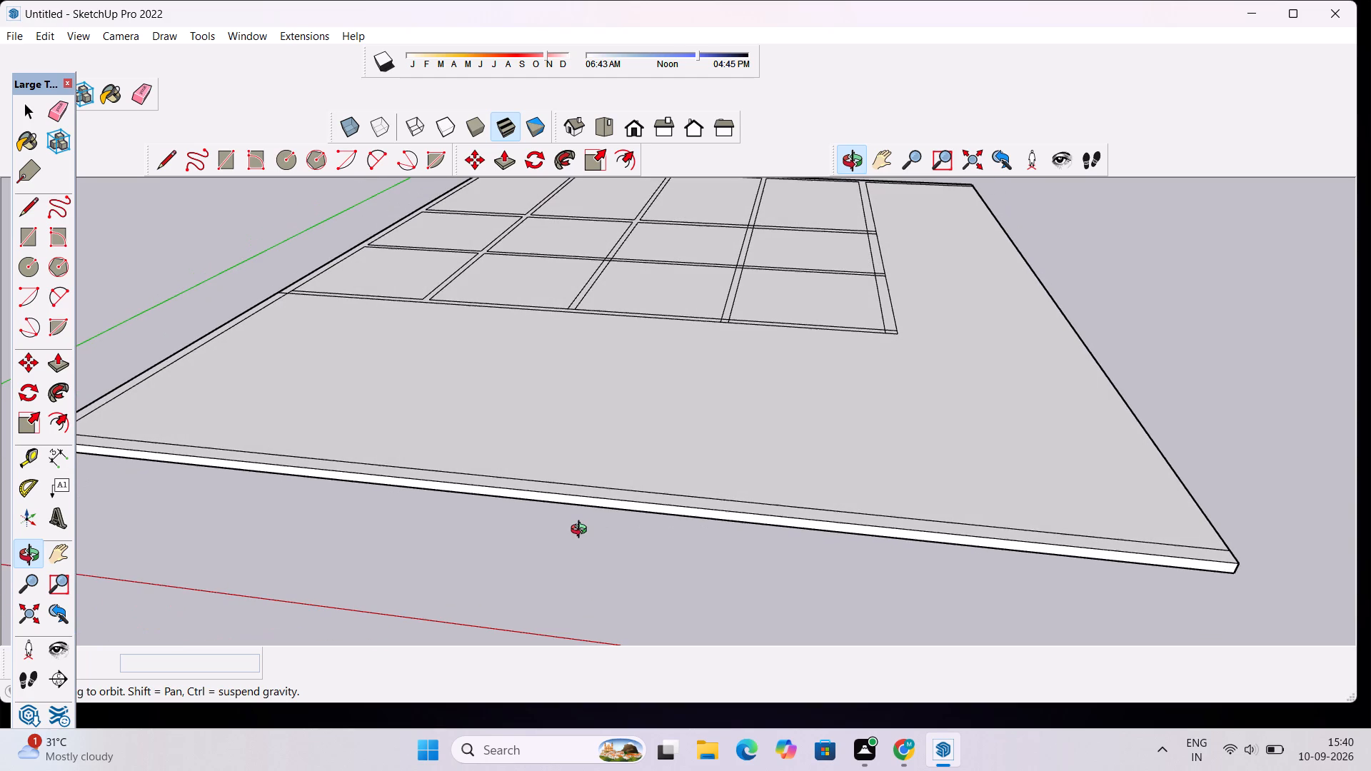
key(space)
click(625, 503)
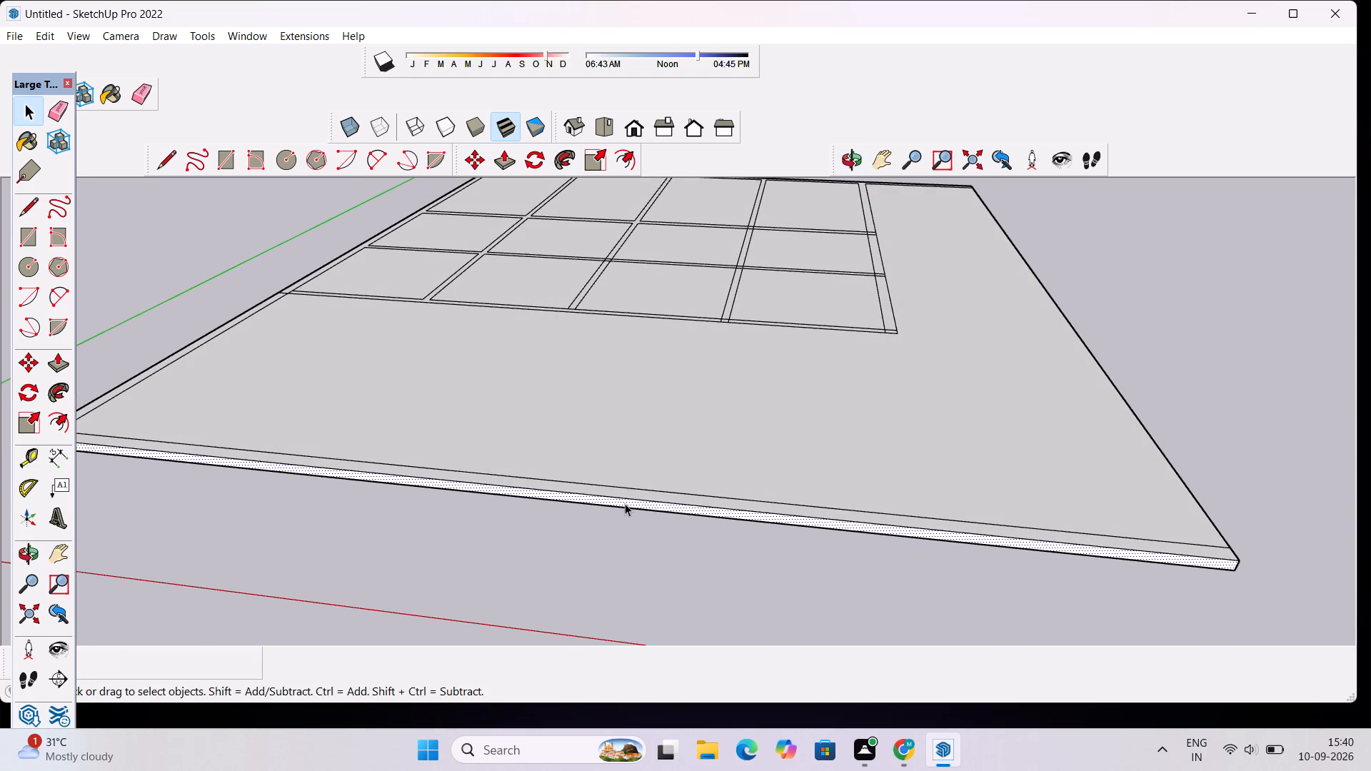
key(p)
click(625, 503)
click(631, 485)
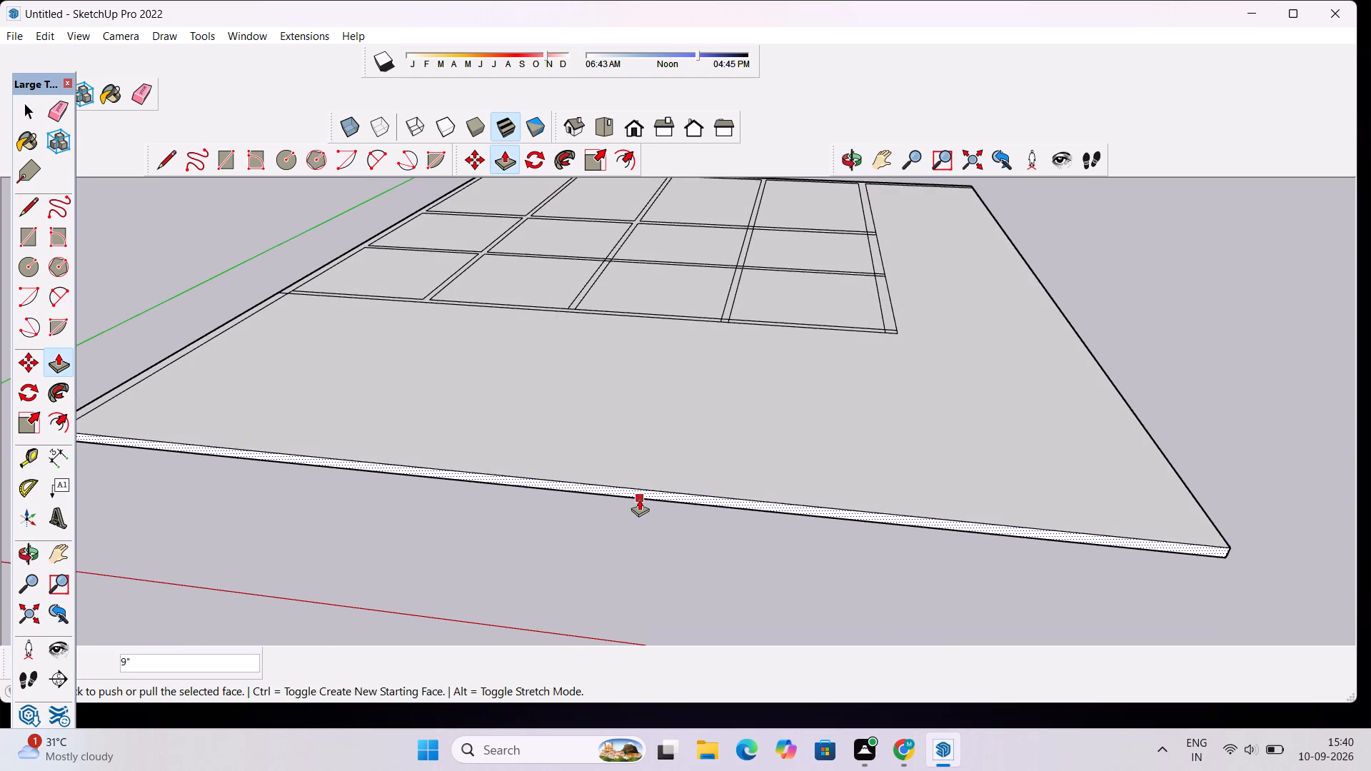
click(639, 499)
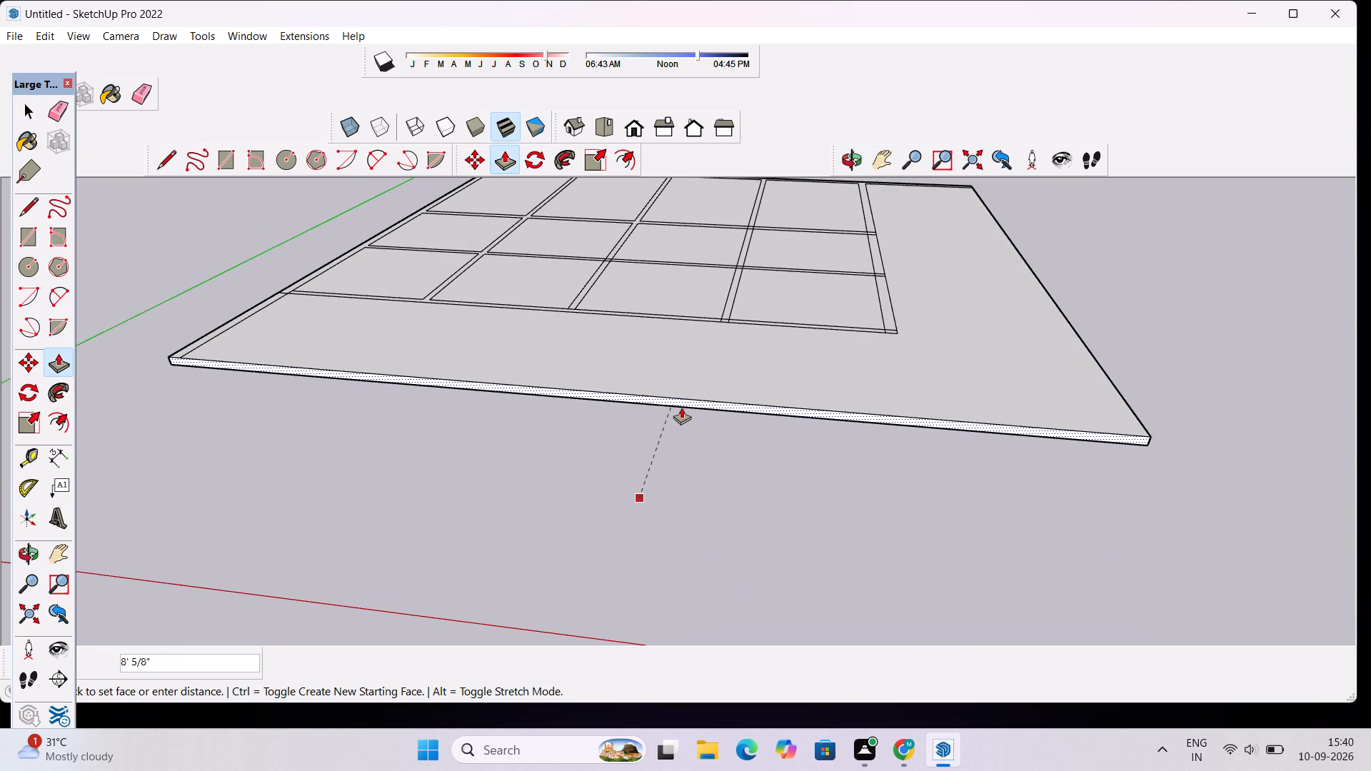
click(684, 400)
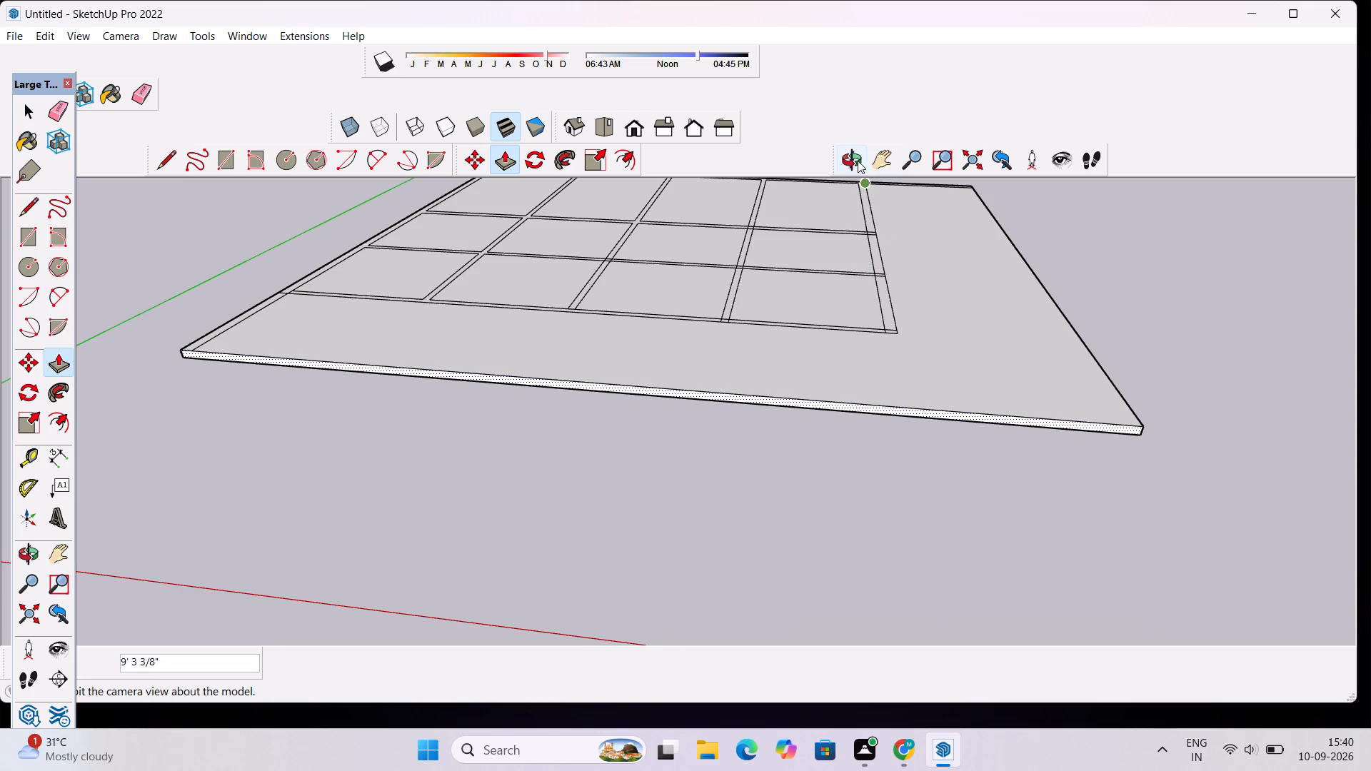
Examine the remaining slab margins around the room grid from several sides.
click(858, 161)
drag(894, 255, 717, 304)
scroll(695, 376, down, 5)
drag(878, 472, 715, 440)
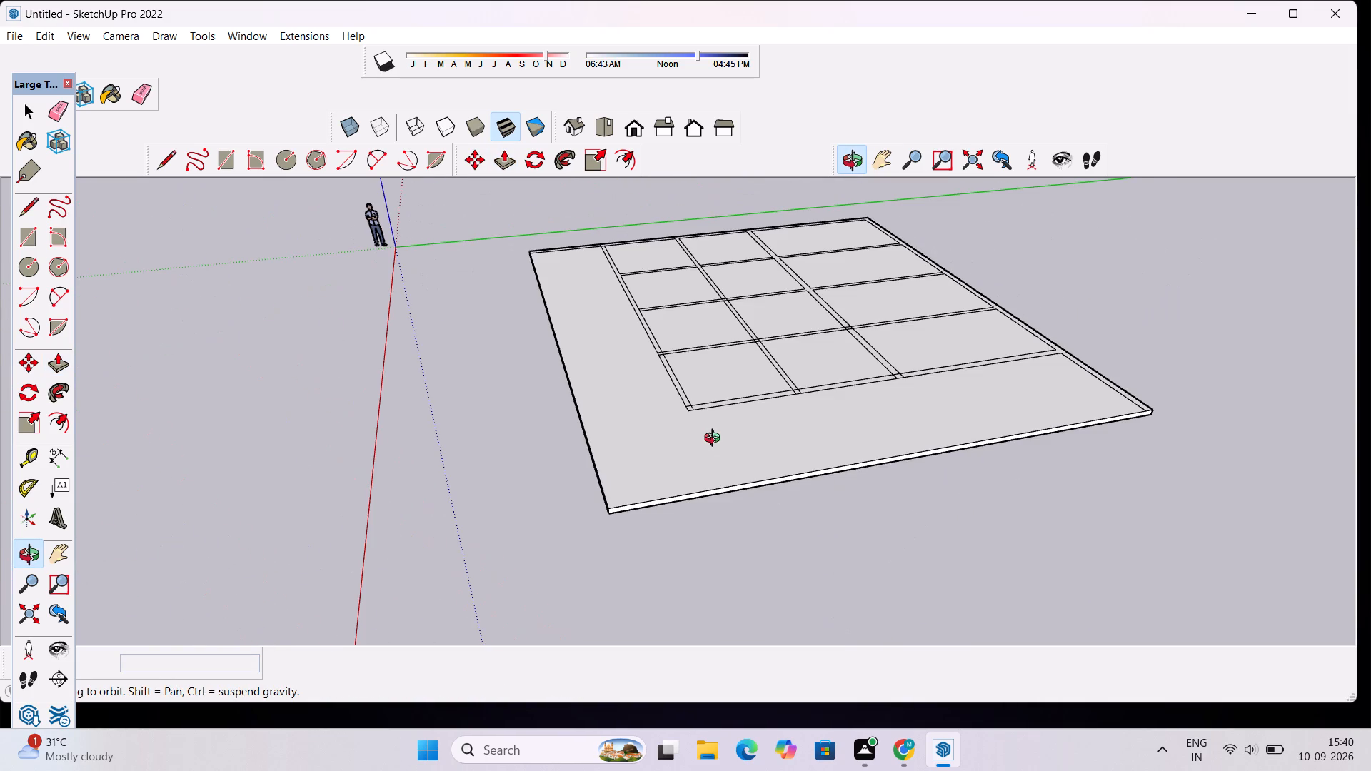
scroll(783, 516, up, 9)
drag(593, 483, 763, 487)
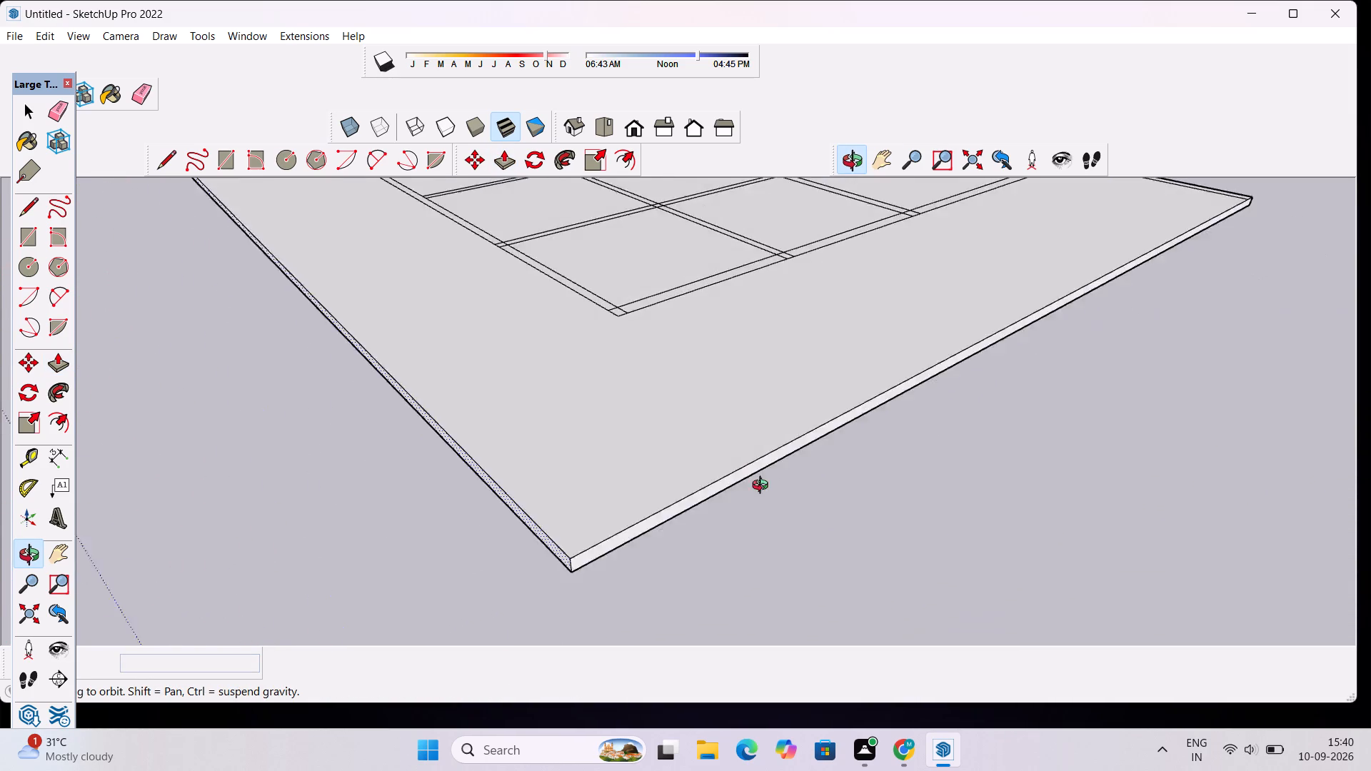
drag(763, 487, 988, 595)
scroll(689, 460, down, 13)
drag(668, 591, 671, 527)
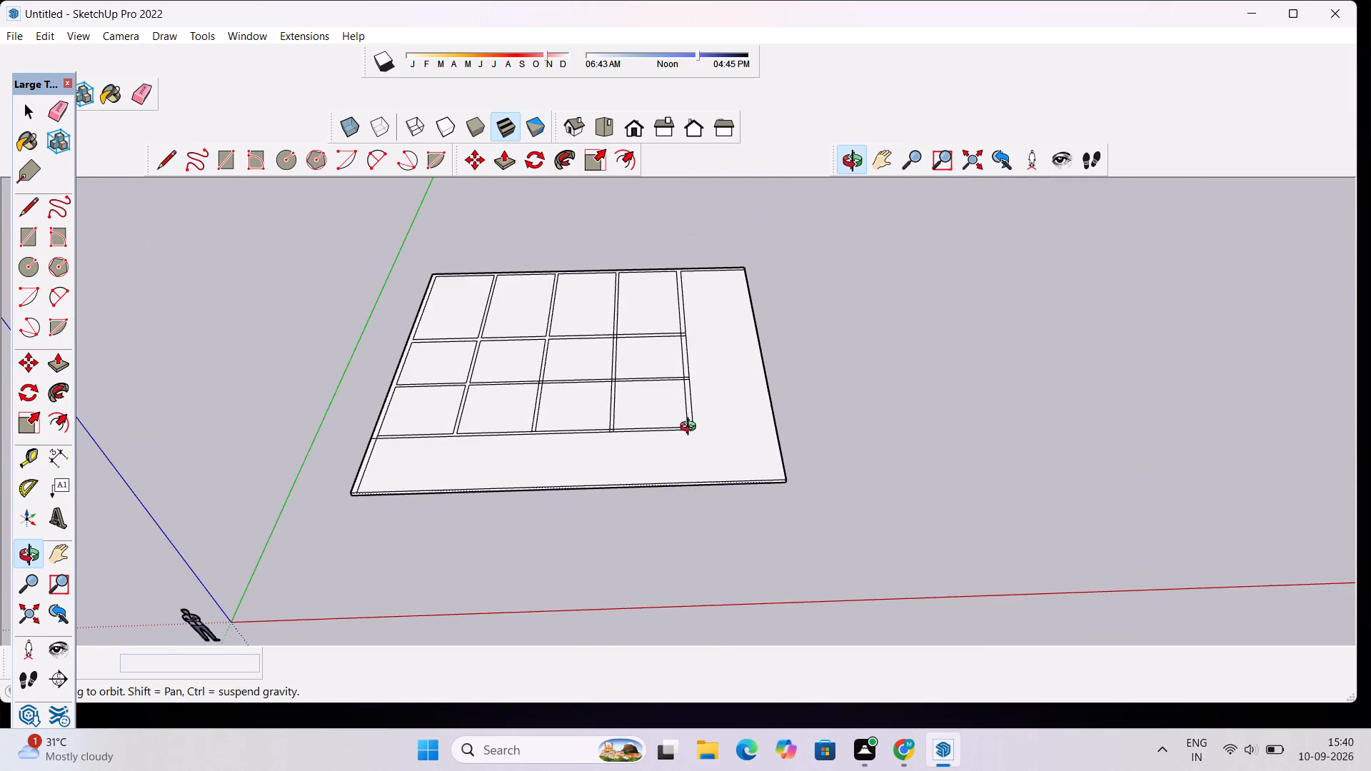
scroll(691, 428, down, 5)
drag(638, 590, 643, 486)
scroll(660, 404, up, 5)
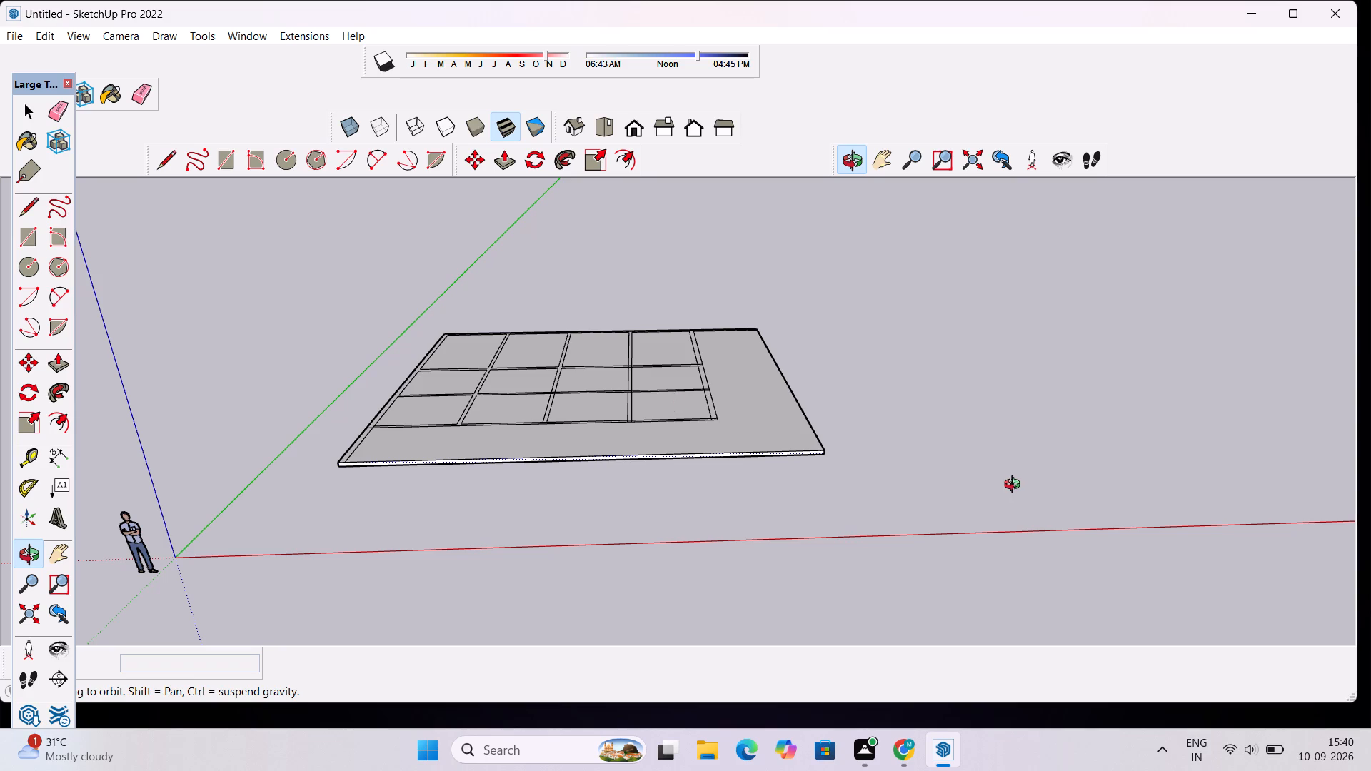
Push the slab's edge face parallel to the green axis in by about 5", and shift it by a further 6 1/4".
scroll(1013, 490, up, 2)
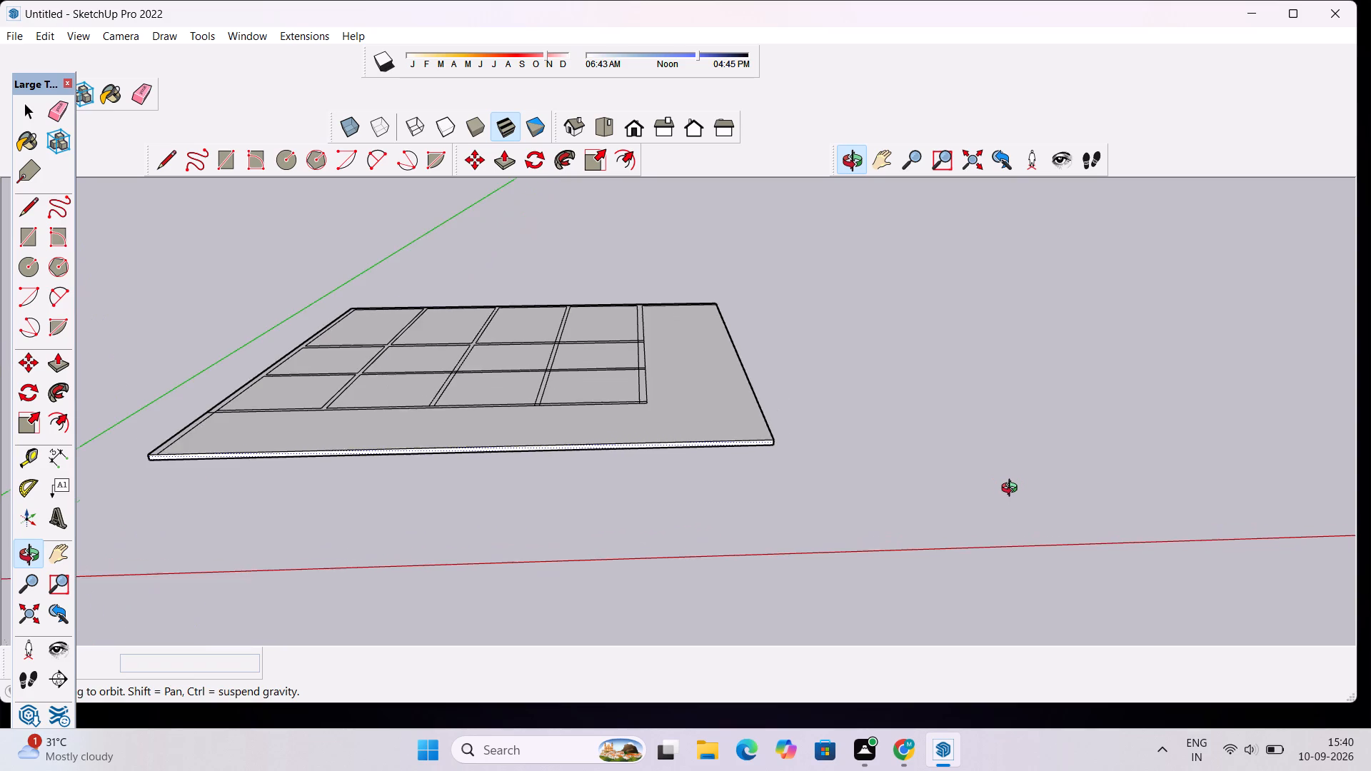
scroll(1013, 490, up, 1)
drag(1010, 486, 793, 524)
scroll(653, 388, up, 7)
drag(715, 510, 664, 496)
scroll(645, 471, up, 5)
key(p)
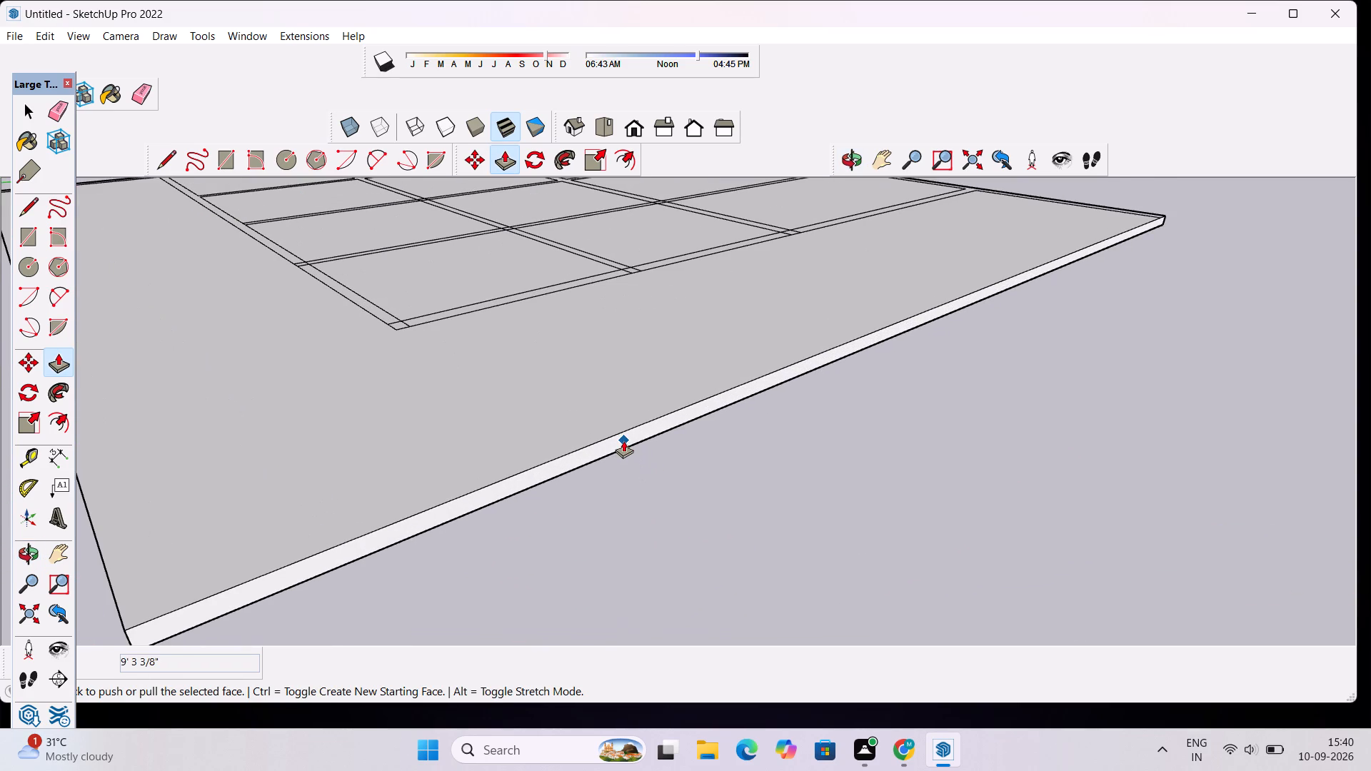
key(space)
click(623, 438)
key(p)
click(623, 438)
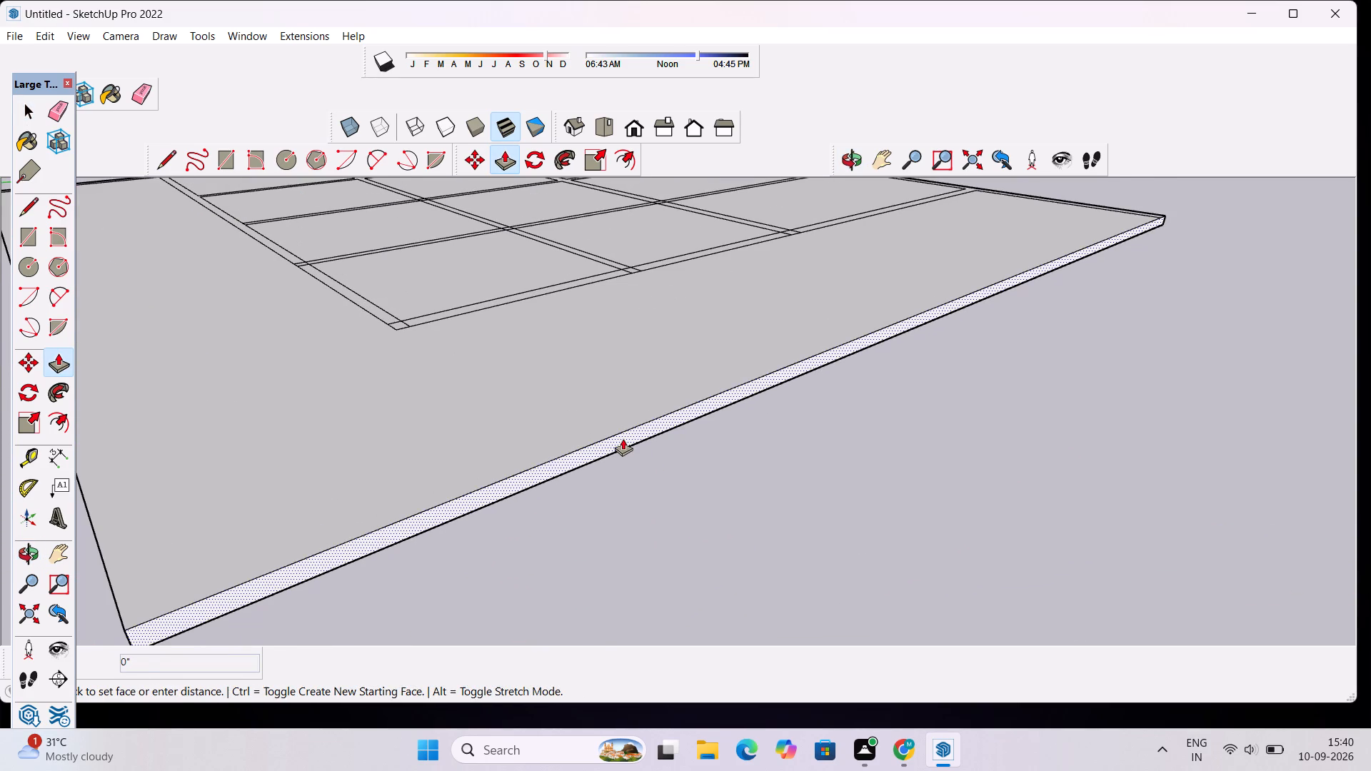
click(616, 428)
scroll(658, 408, down, 5)
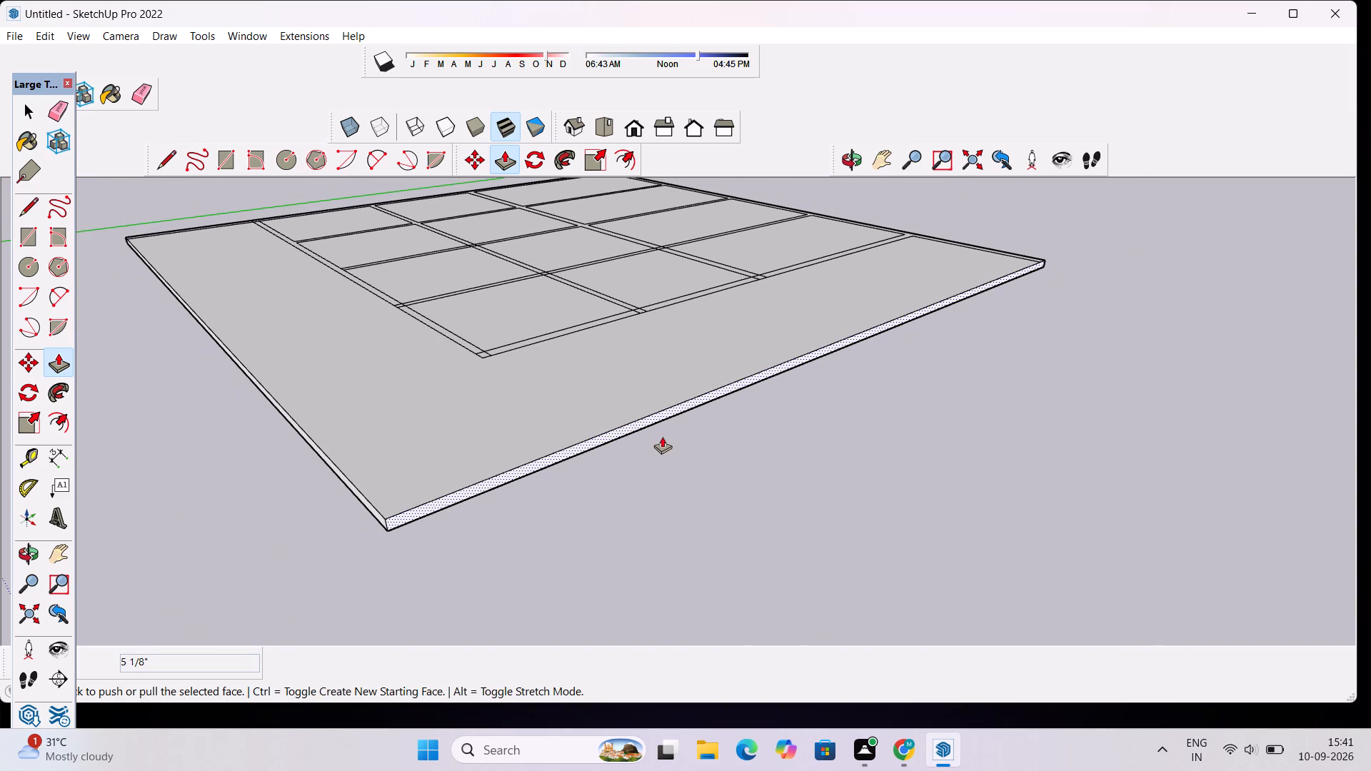
scroll(270, 463, up, 5)
drag(288, 453, 320, 441)
scroll(318, 456, up, 4)
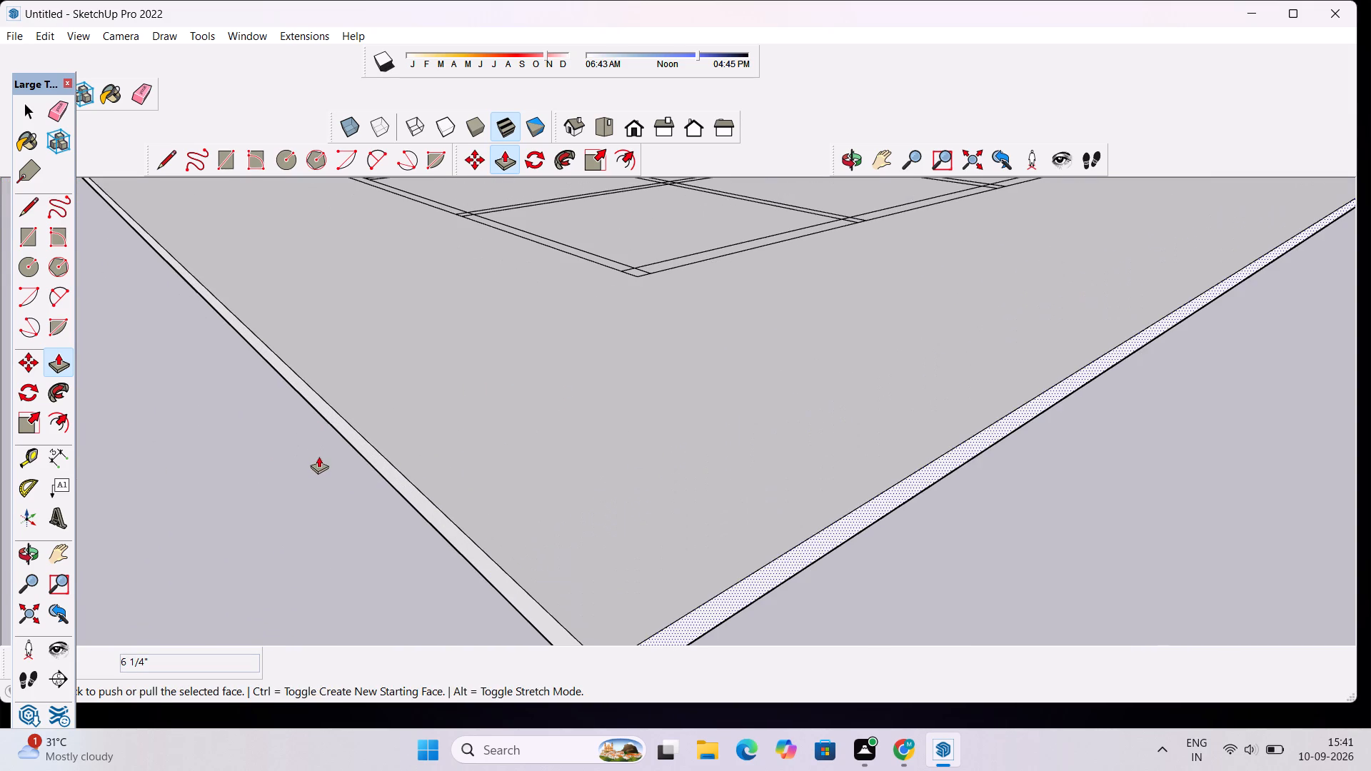
Push the slab's edge face nearest the red axis slightly further inward toward the room grid.
key(space)
click(381, 468)
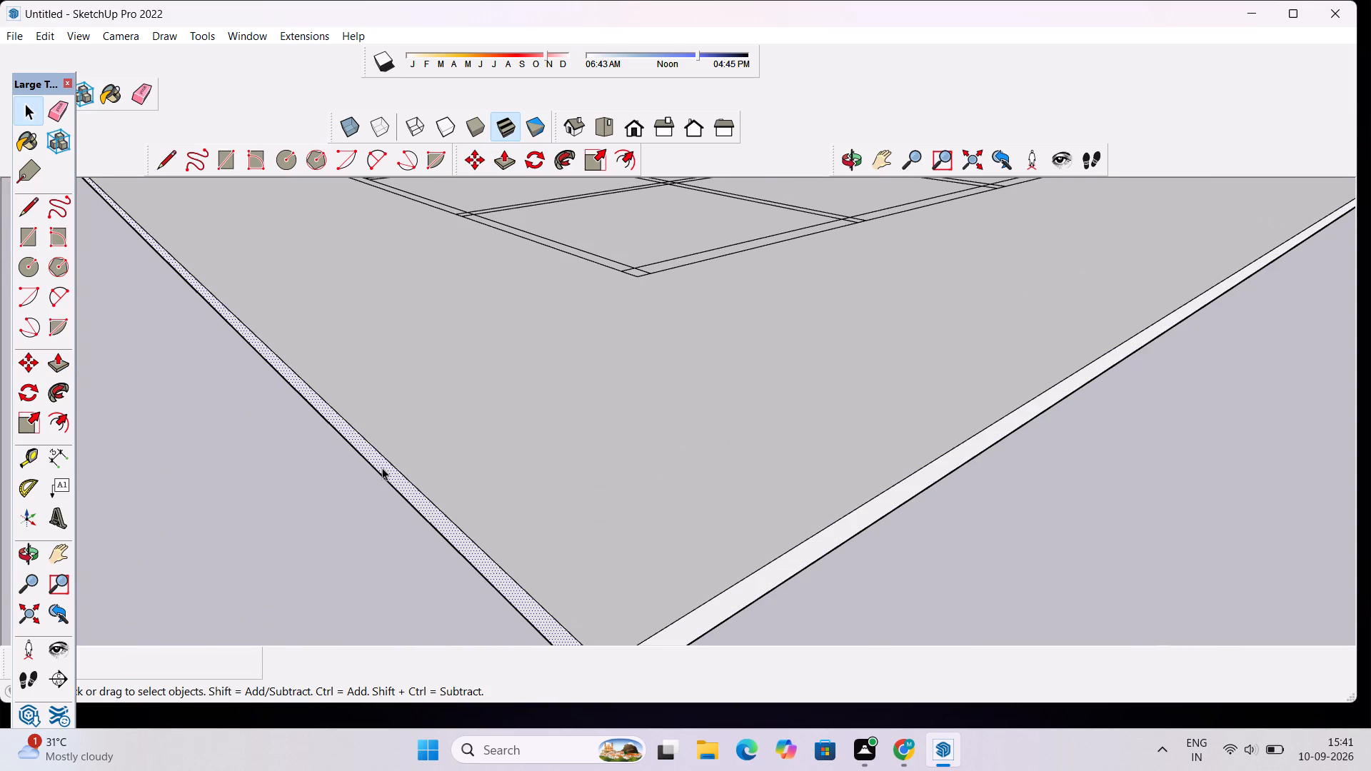
key(p)
click(382, 468)
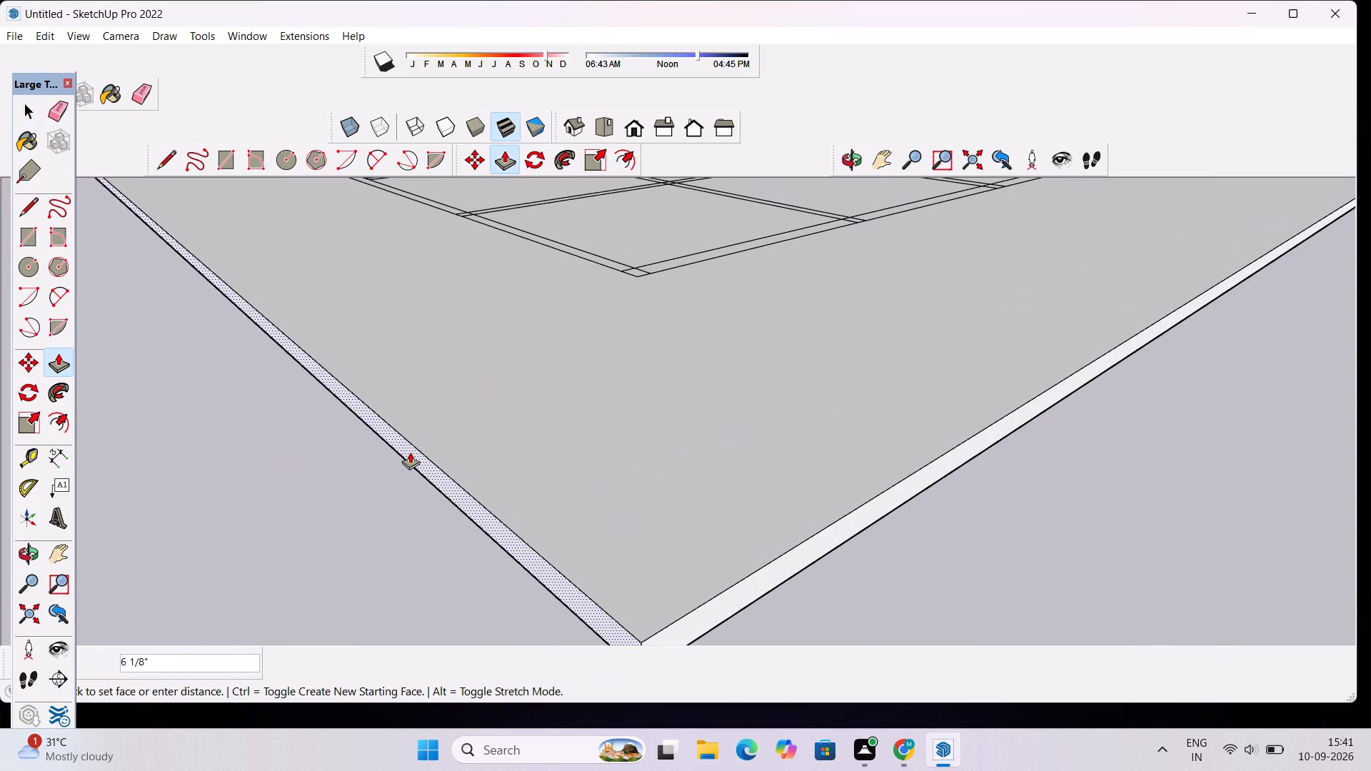
scroll(414, 447, down, 3)
click(414, 447)
key(space)
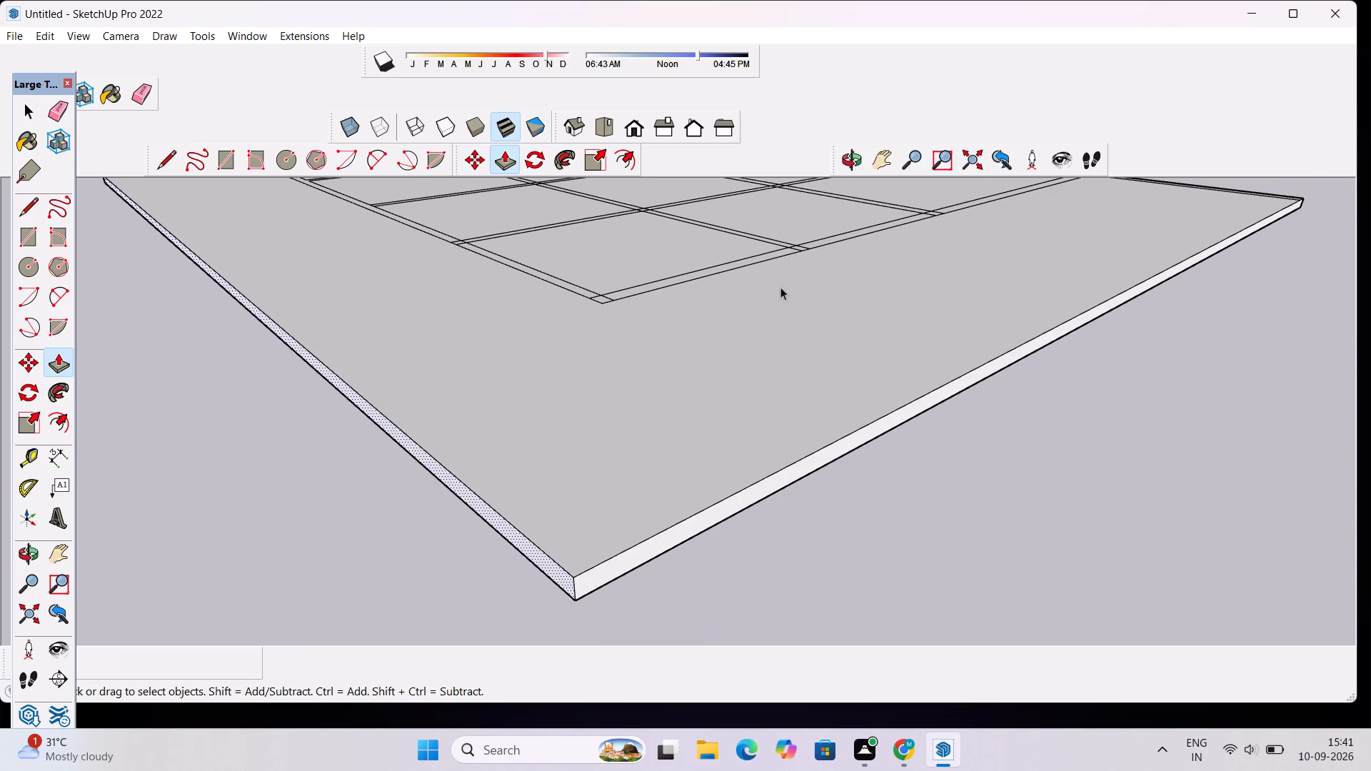
Examine the room grid's wall-line crossings and the slab's margin from above.
click(846, 163)
drag(562, 430, 646, 417)
scroll(605, 493, down, 12)
drag(515, 400, 685, 564)
scroll(603, 383, down, 7)
scroll(673, 297, up, 6)
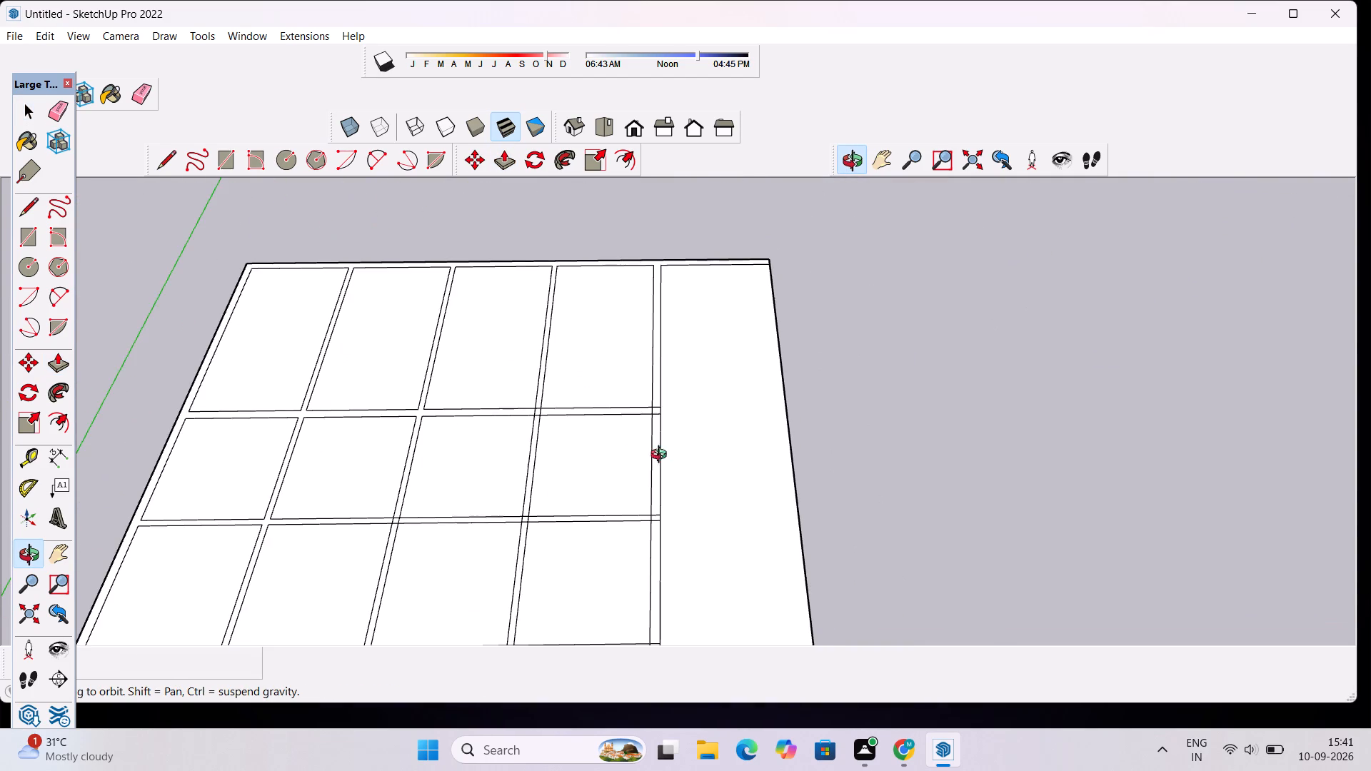
drag(639, 563, 644, 498)
scroll(633, 453, up, 5)
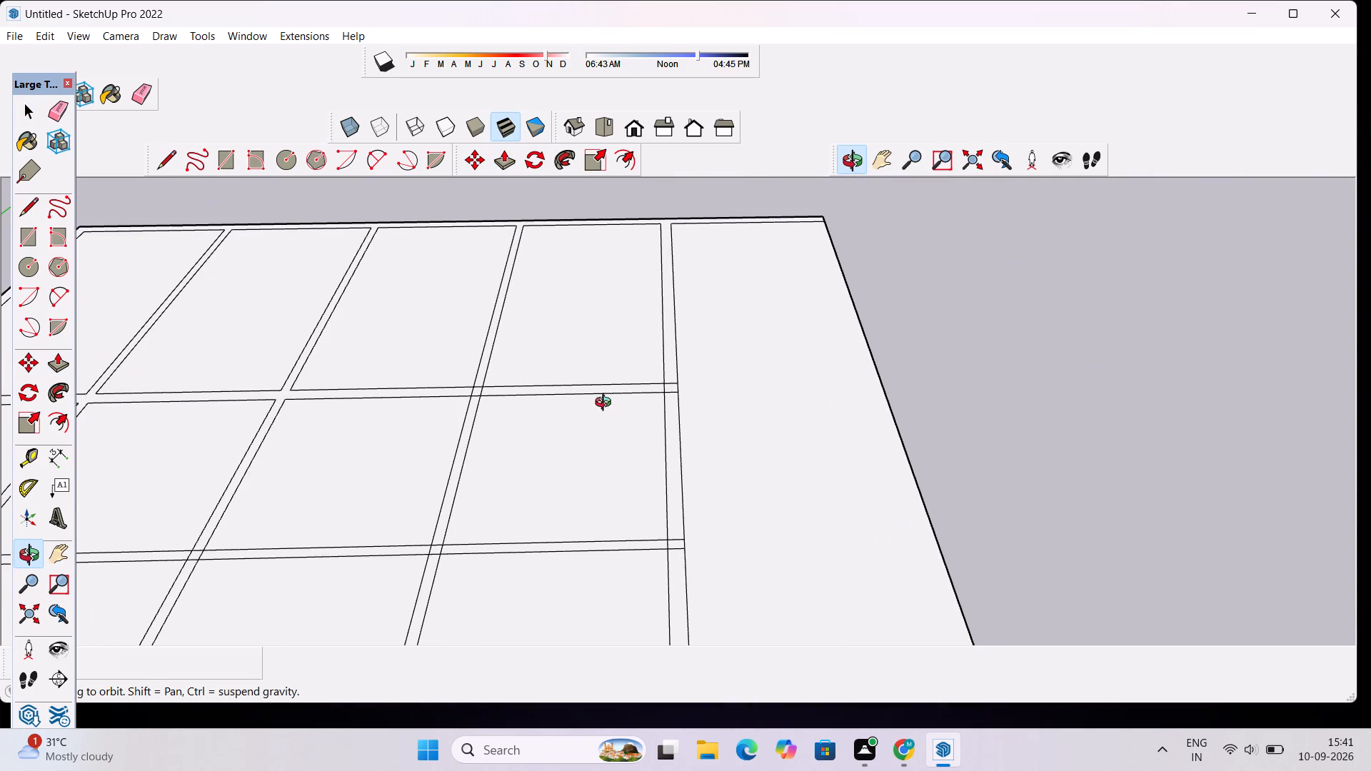
scroll(568, 350, down, 6)
scroll(650, 361, up, 6)
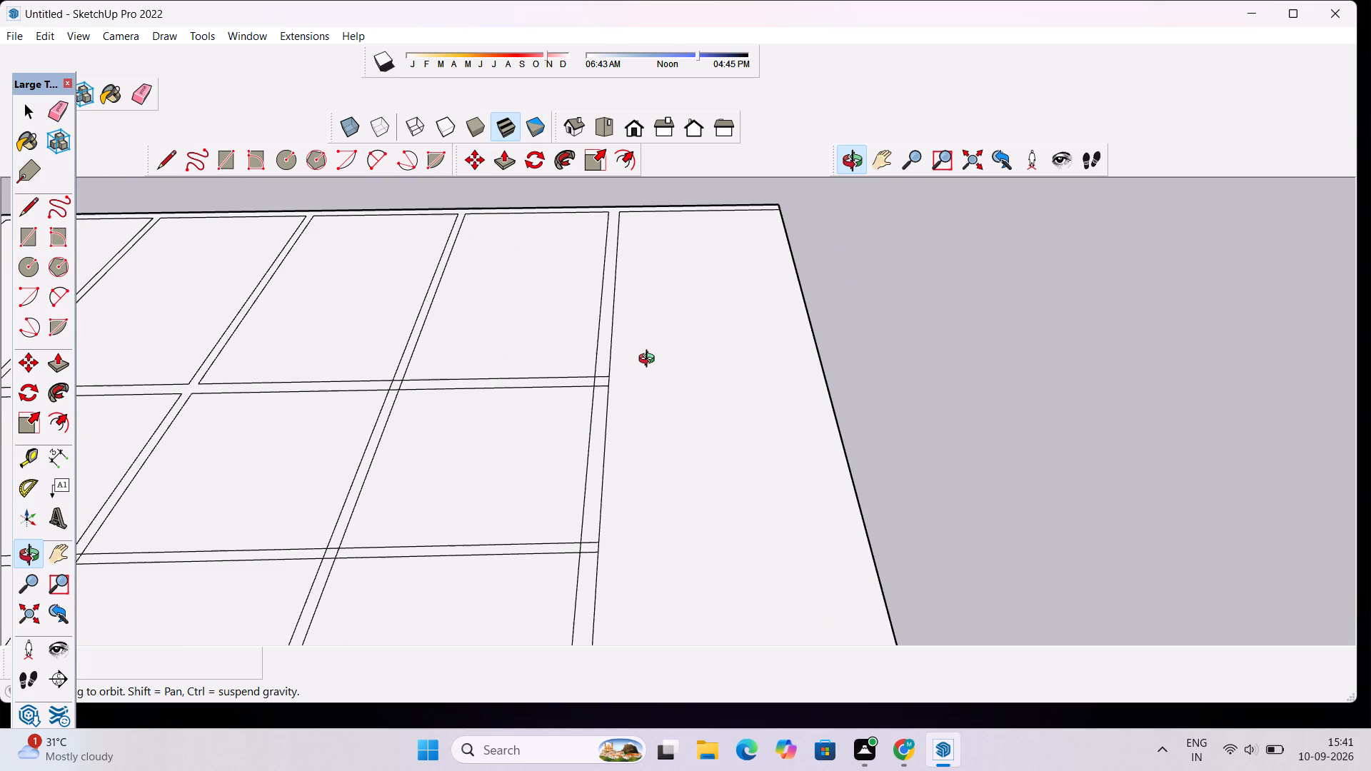
key(space)
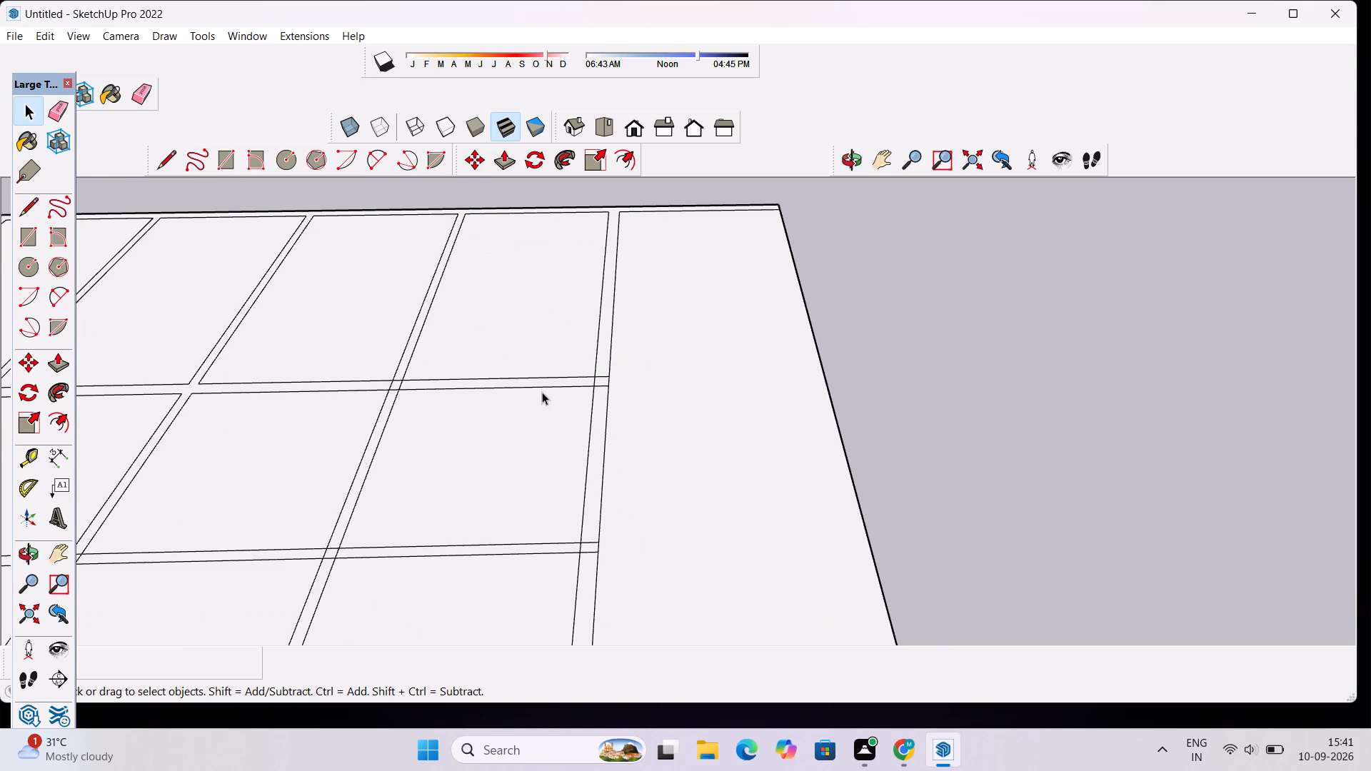
Erase the overlapping wall-line segments at the room grid's free outer corner and at the first T-junction along the adjoining outer wall.
scroll(551, 410, down, 11)
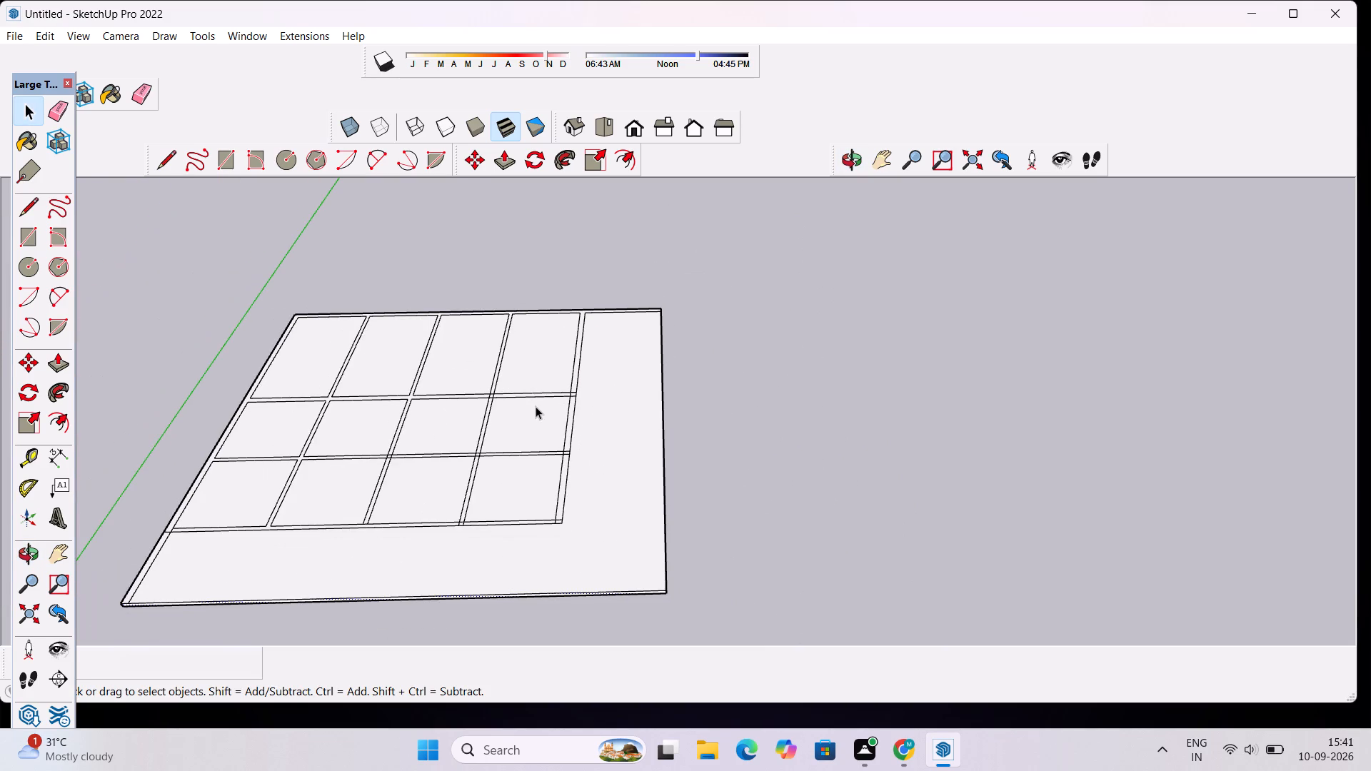
key(e)
scroll(551, 485, up, 9)
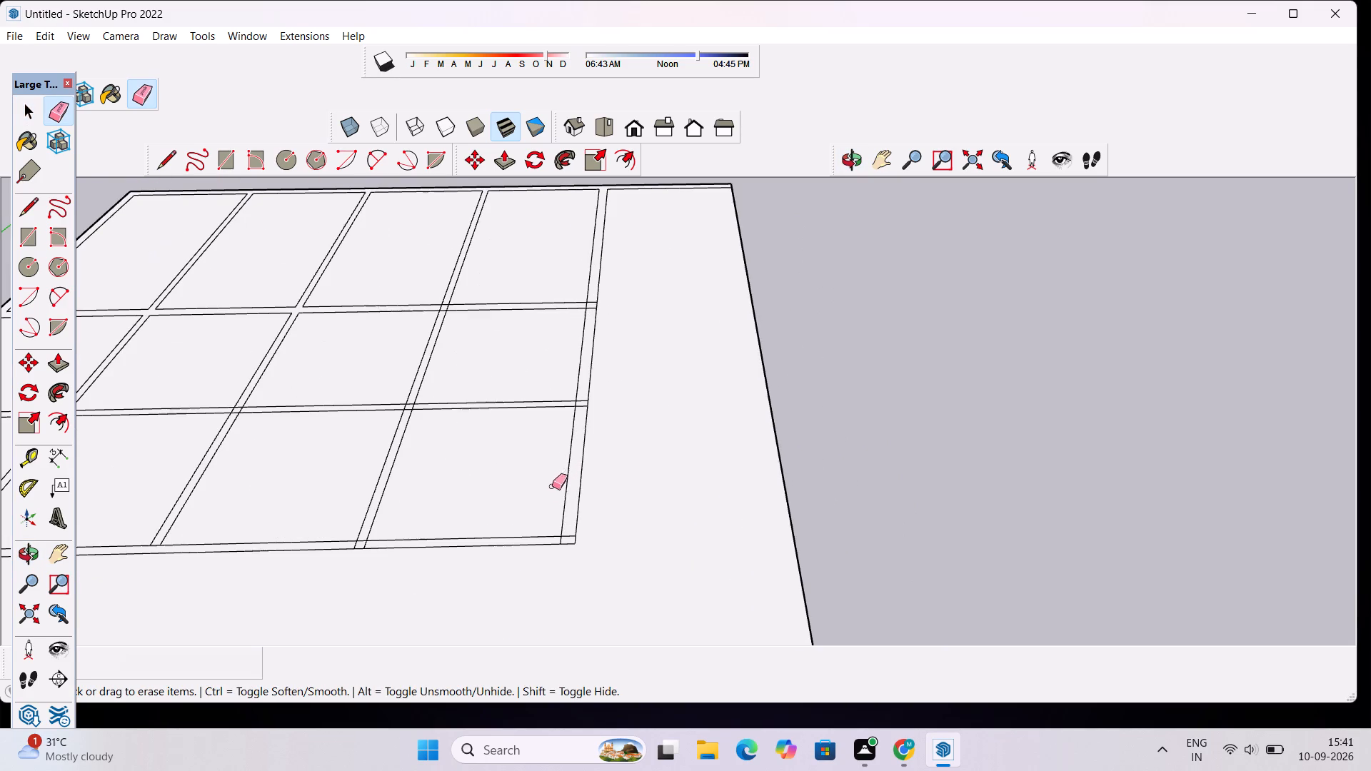
drag(574, 535, 562, 544)
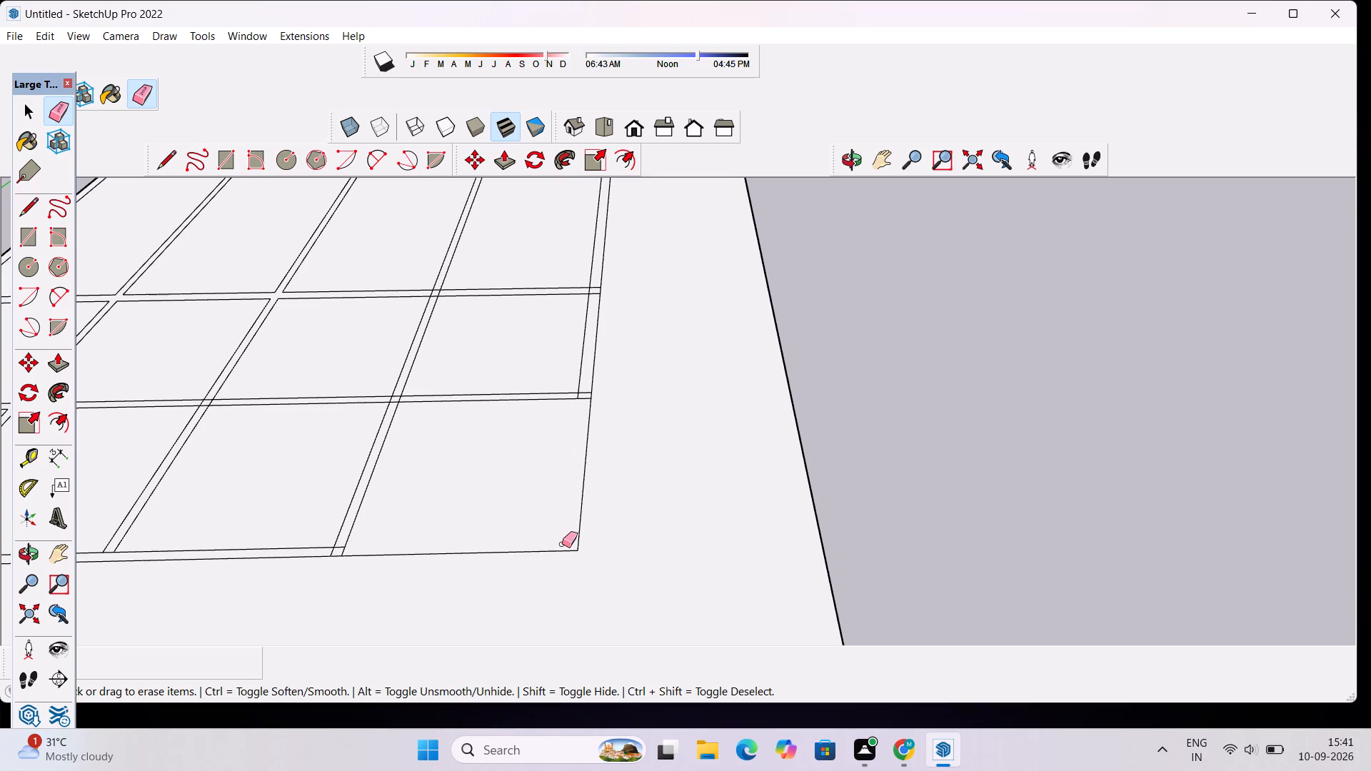
key(ctrl+z)
scroll(561, 538, up, 5)
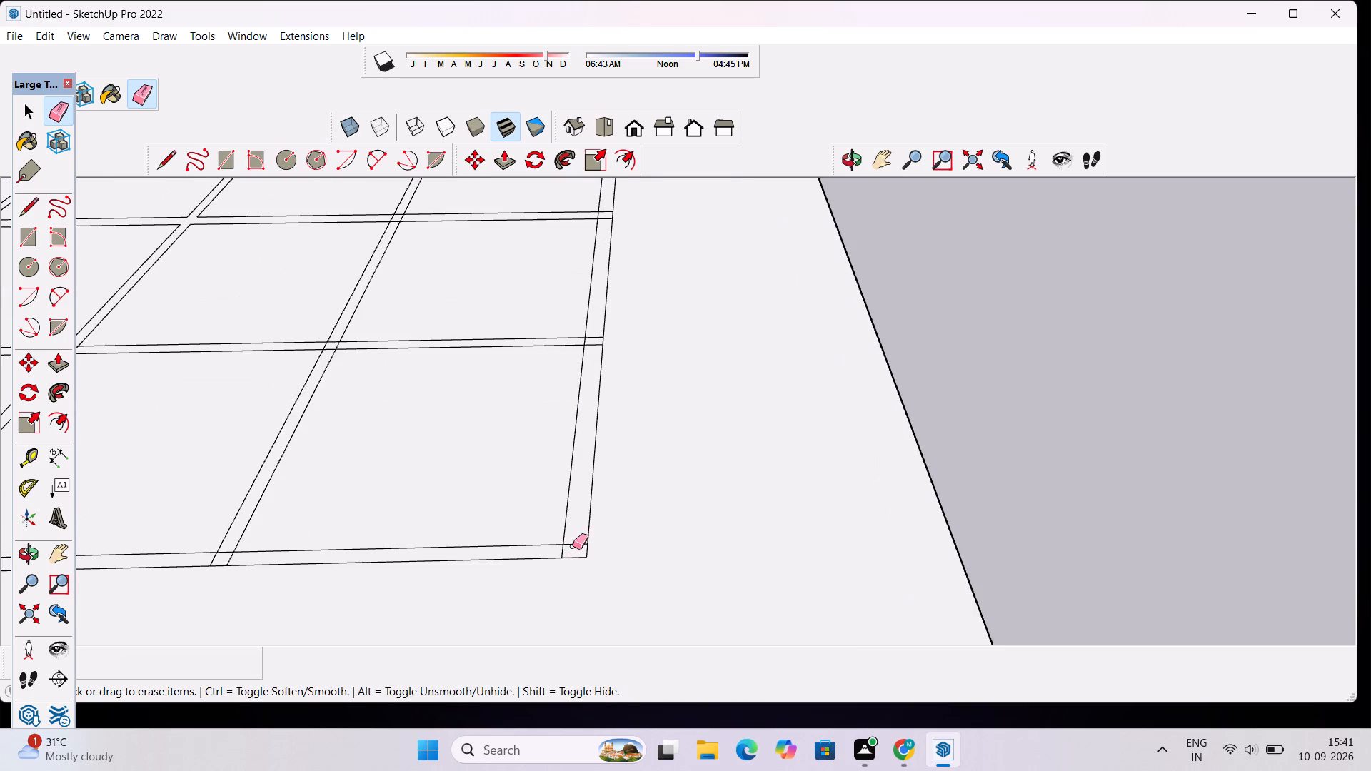
click(573, 546)
click(564, 550)
scroll(585, 316, up, 7)
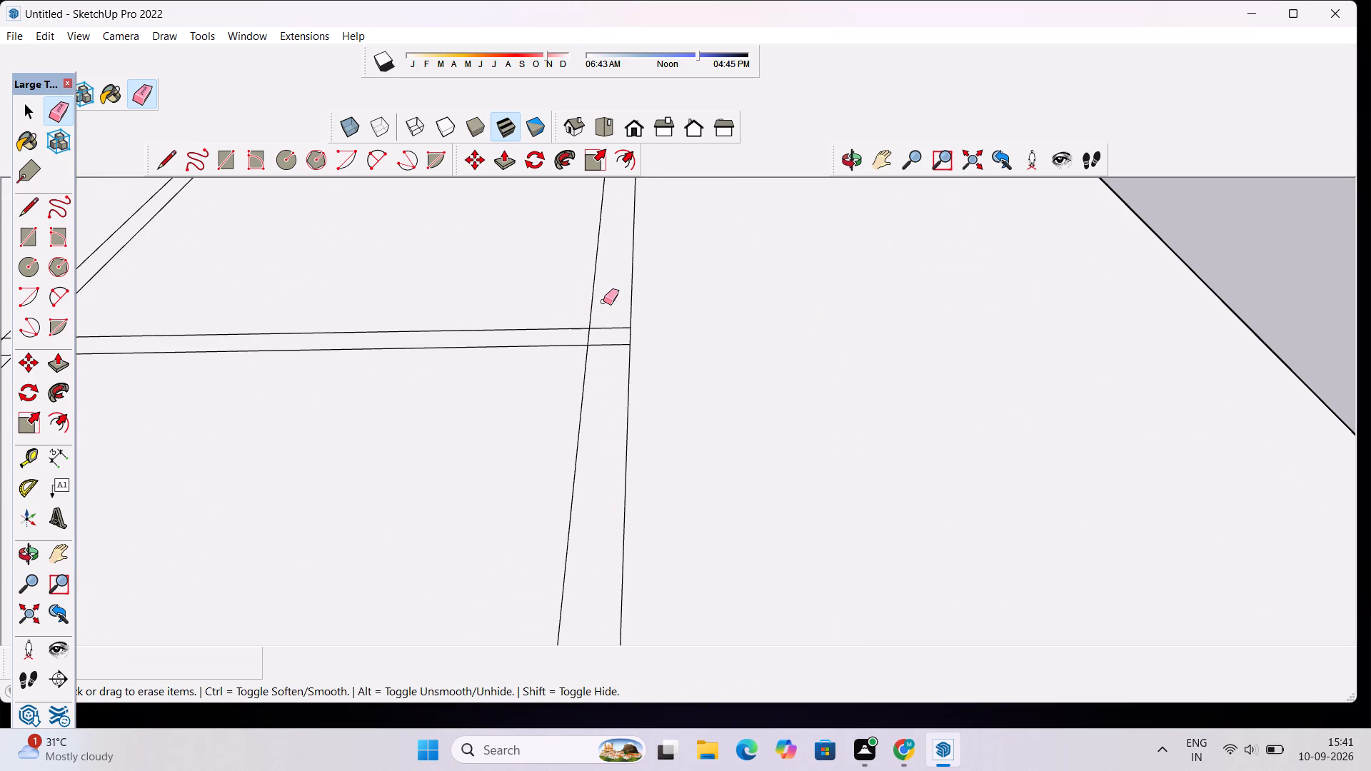
drag(603, 301, 598, 362)
drag(579, 334, 597, 338)
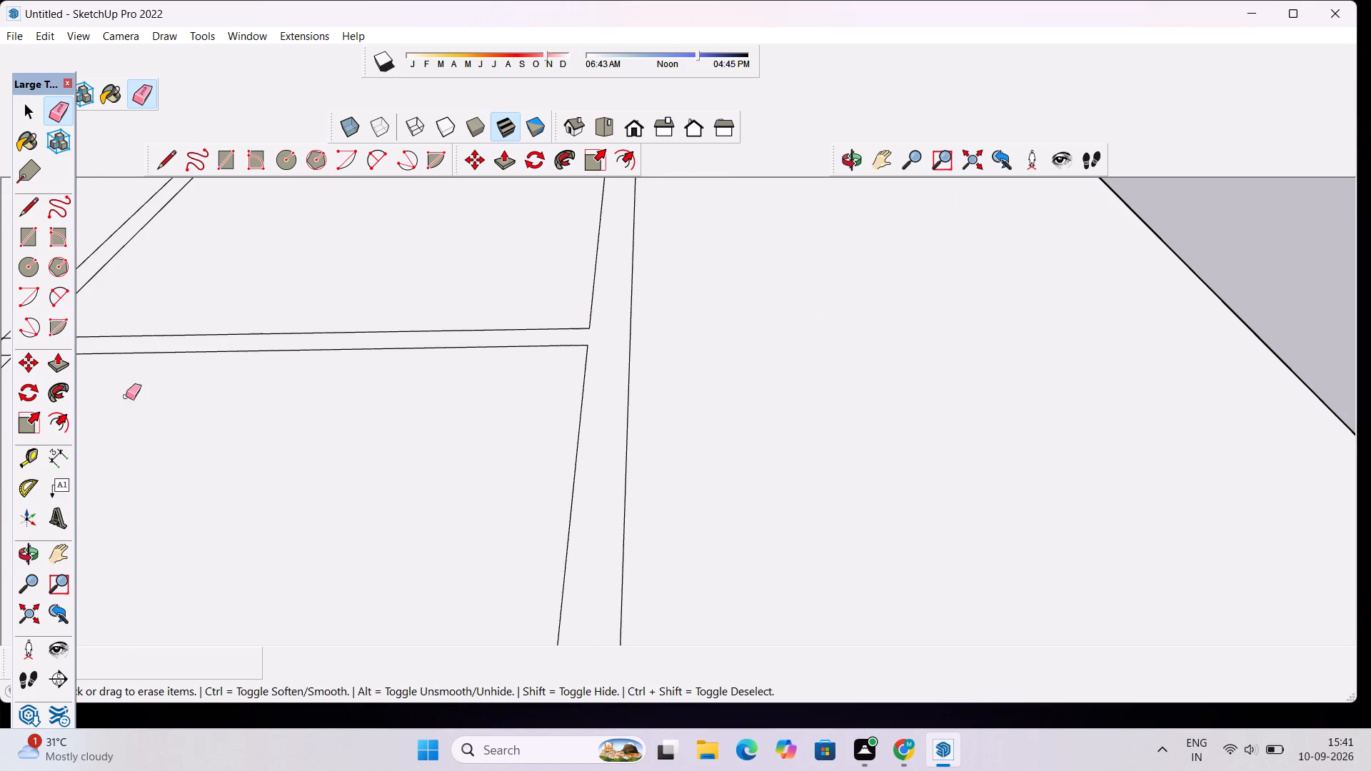
Erase the crossing segments at the wall row farthest from the red axis: its last interior intersection and its outer-wall T-junction.
scroll(68, 407, down, 5)
scroll(207, 380, down, 12)
scroll(193, 400, down, 15)
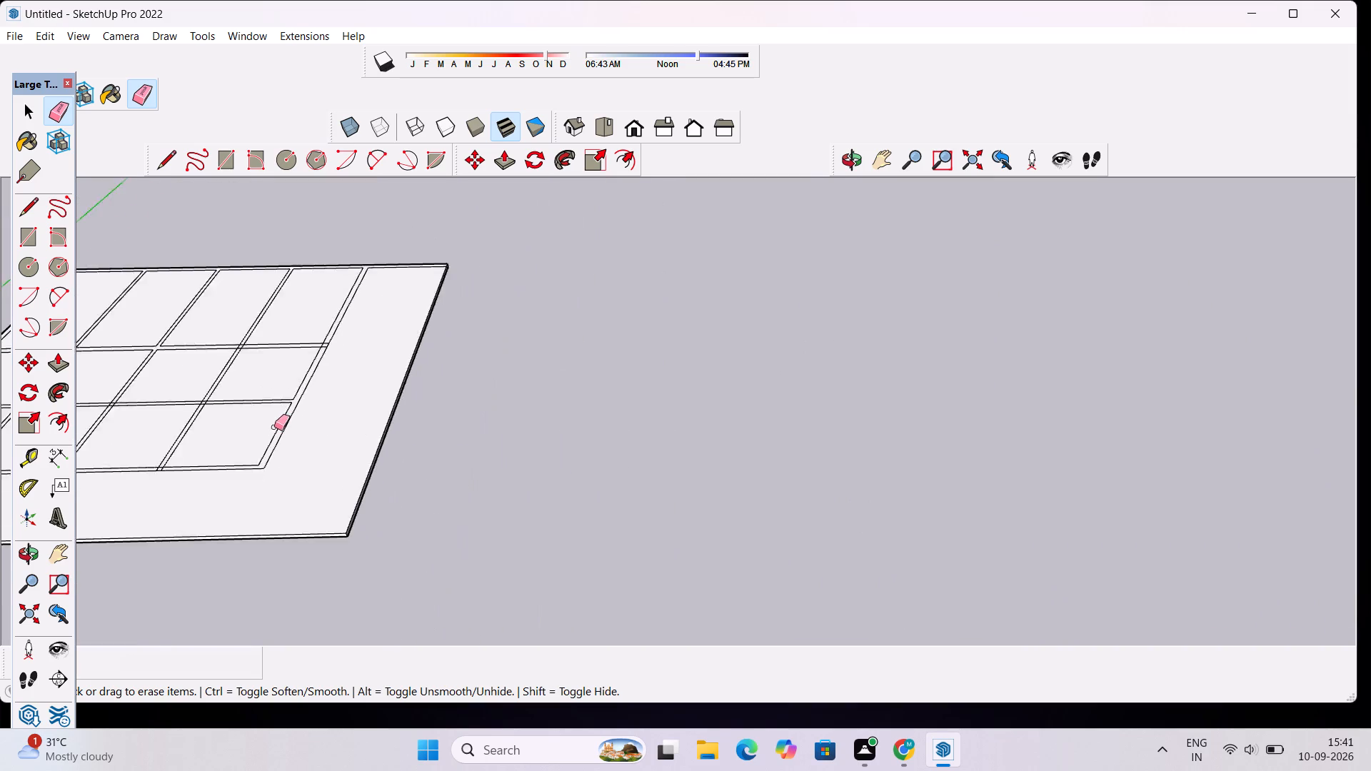
scroll(274, 427, down, 15)
scroll(170, 374, up, 20)
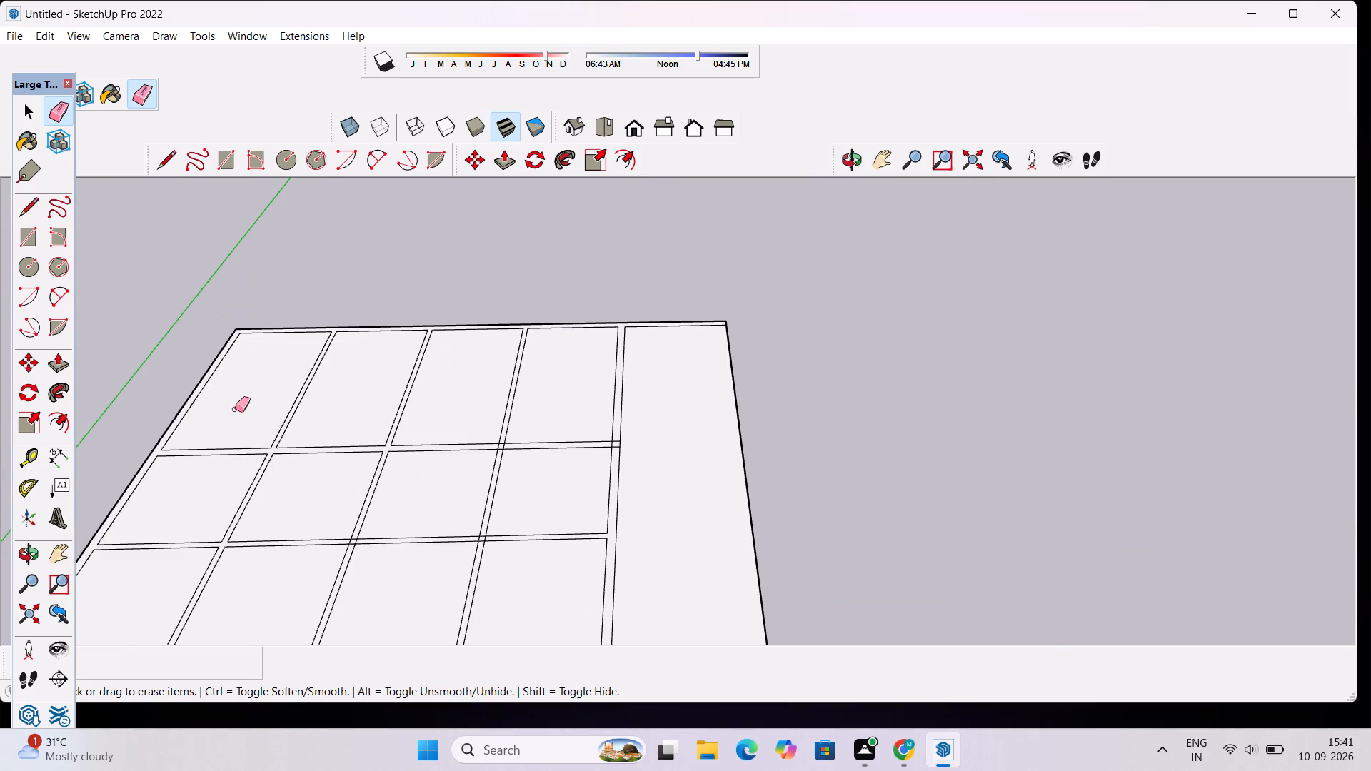
scroll(355, 363, up, 6)
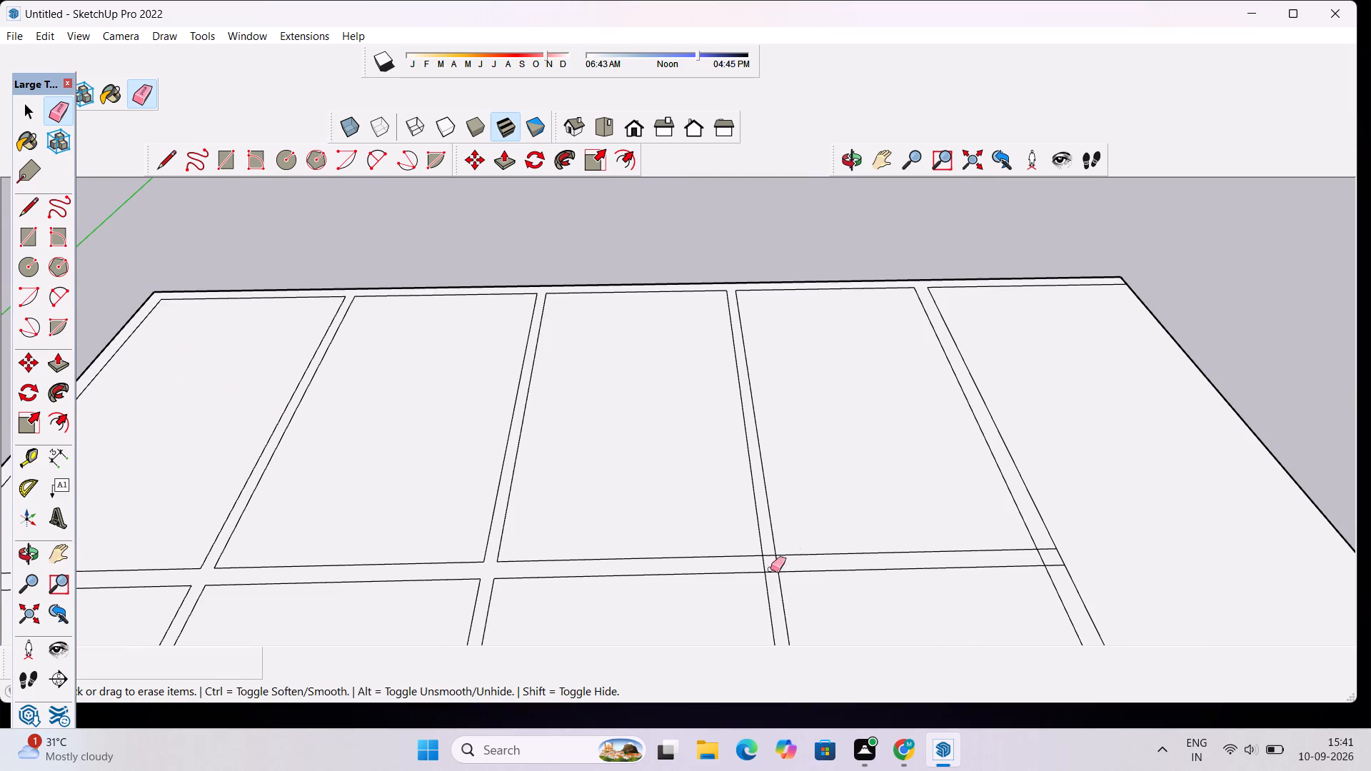
scroll(788, 582, up, 7)
drag(750, 516, 750, 540)
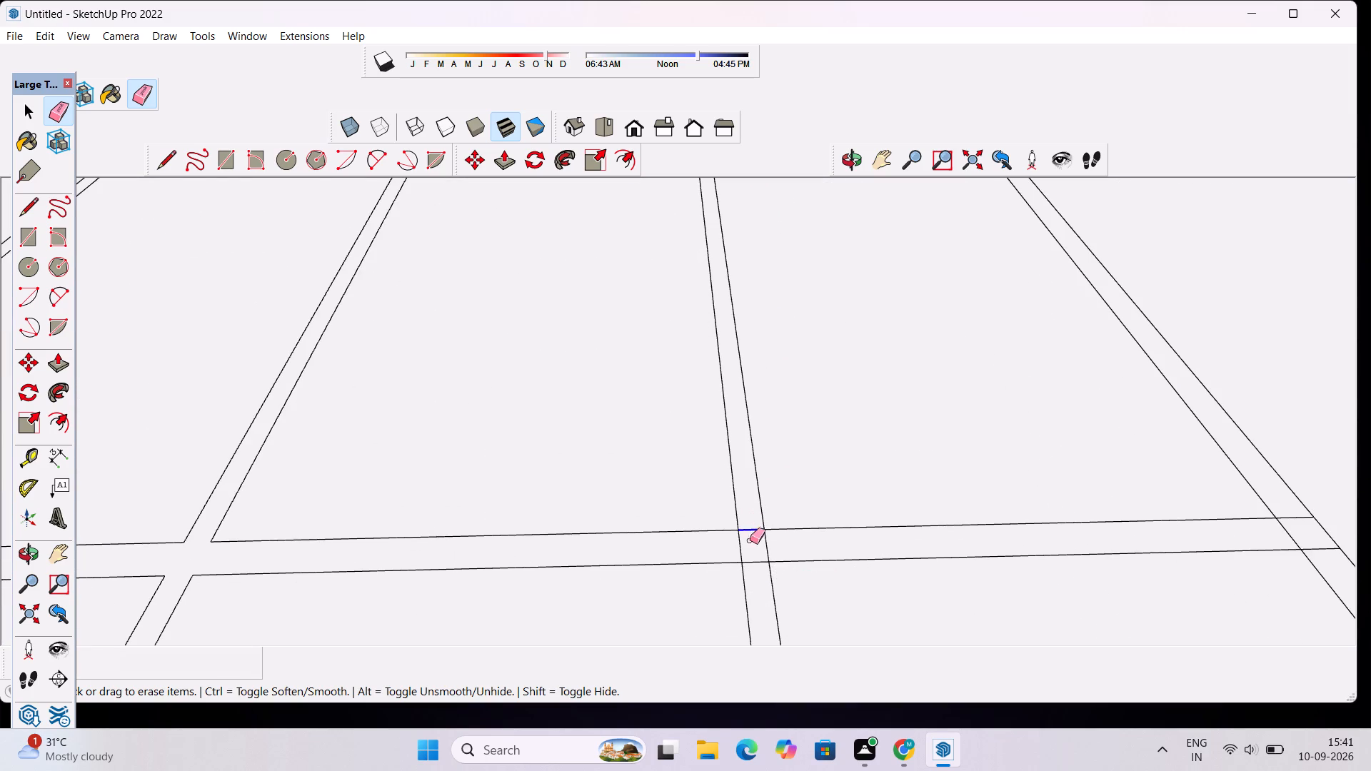
drag(750, 540, 755, 568)
drag(780, 534, 713, 546)
scroll(779, 474, down, 12)
scroll(955, 490, up, 10)
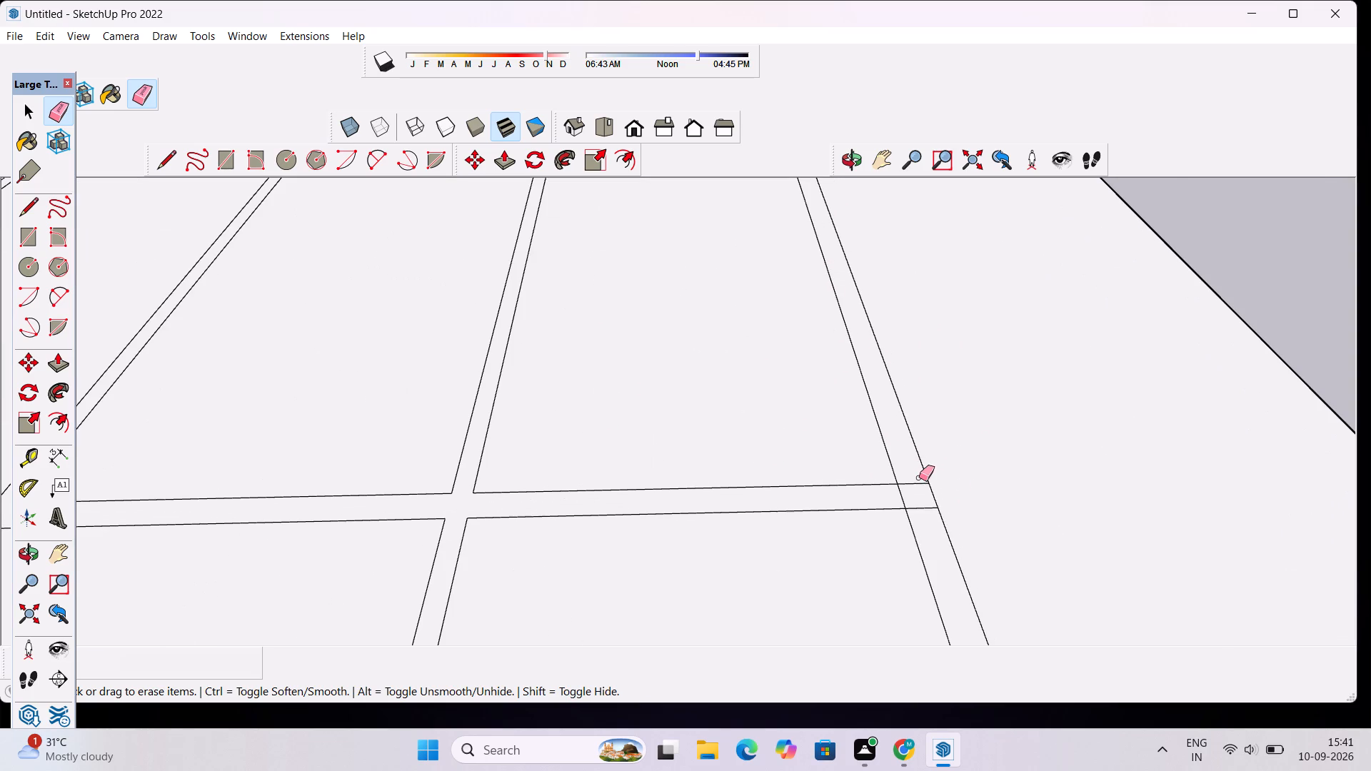
drag(910, 476, 923, 519)
drag(915, 486, 890, 497)
Erase the crossing line segments inside the two uncleaned interior wall intersections of the row nearer the red axis.
scroll(832, 435, down, 19)
scroll(763, 501, up, 6)
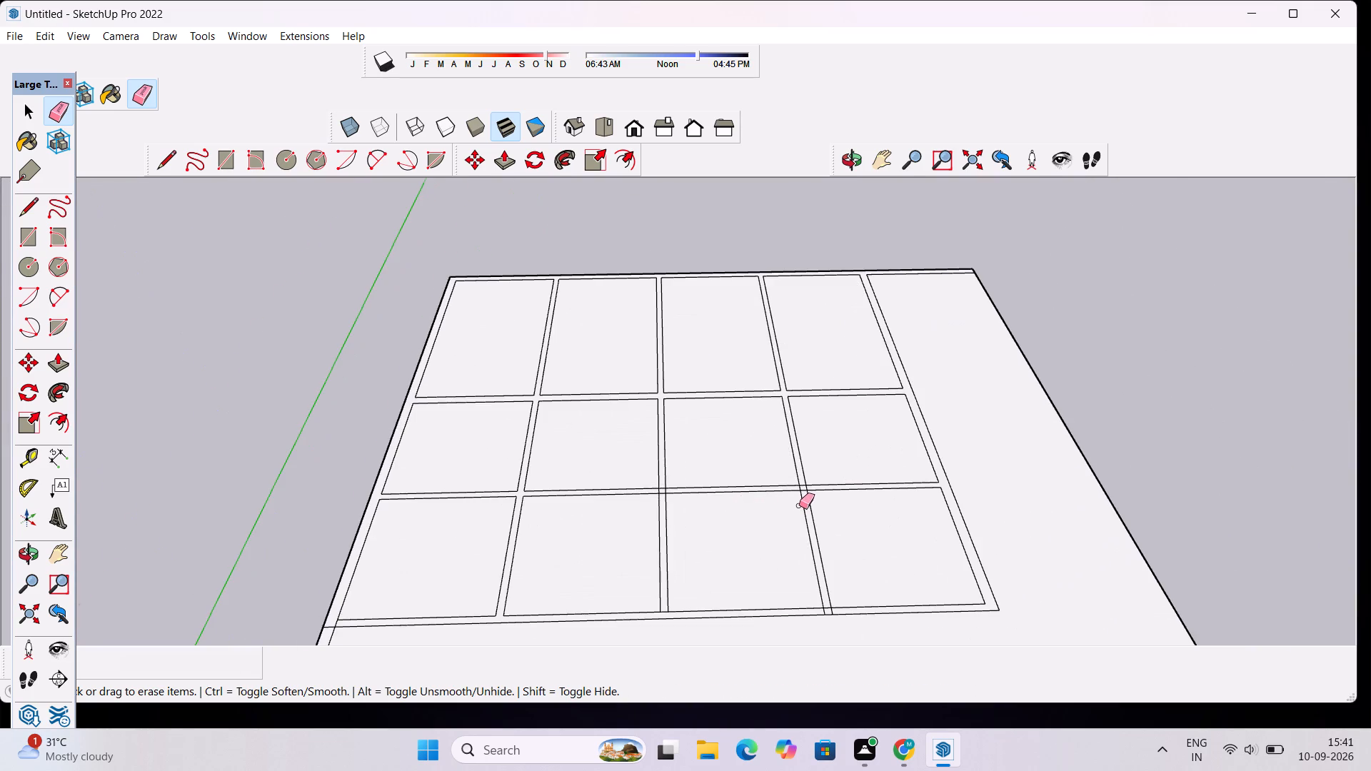
scroll(799, 505, up, 17)
drag(818, 388, 830, 436)
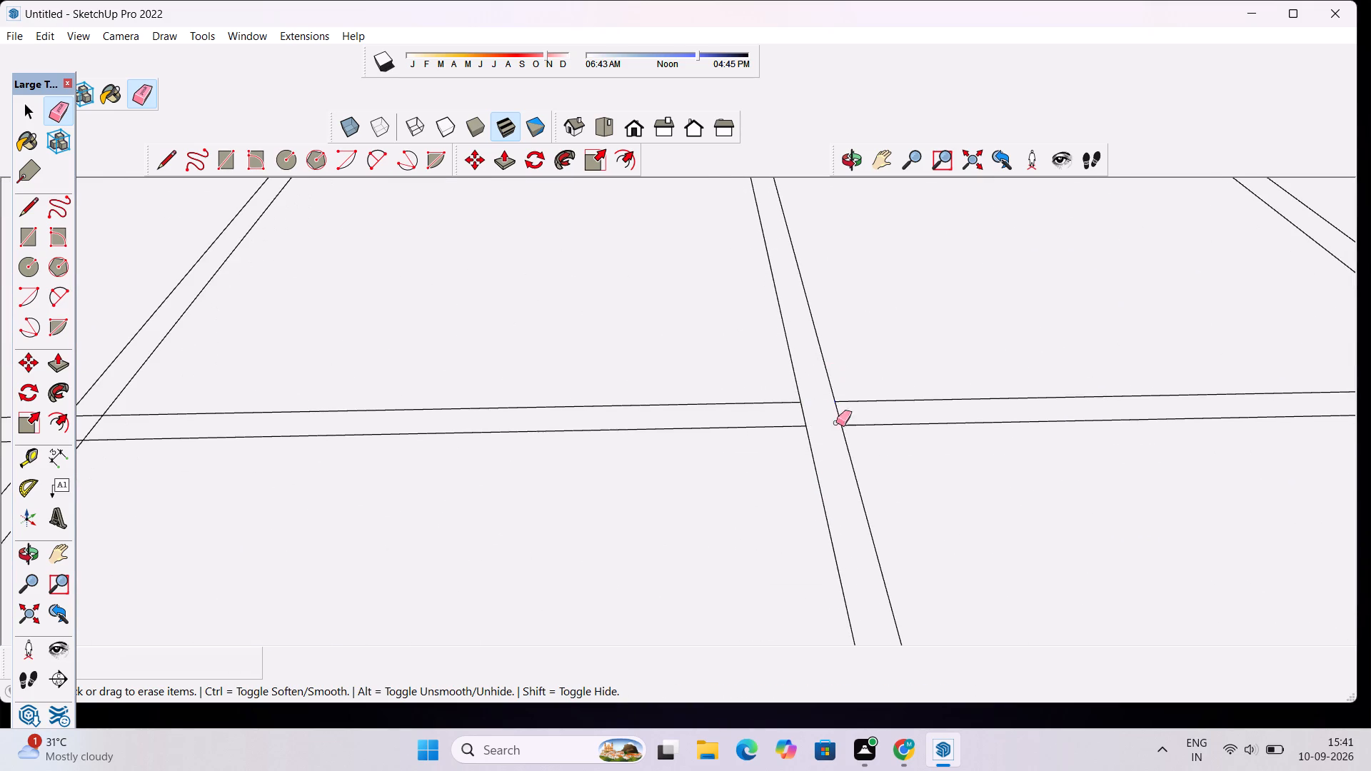
drag(854, 415, 788, 418)
scroll(791, 401, down, 16)
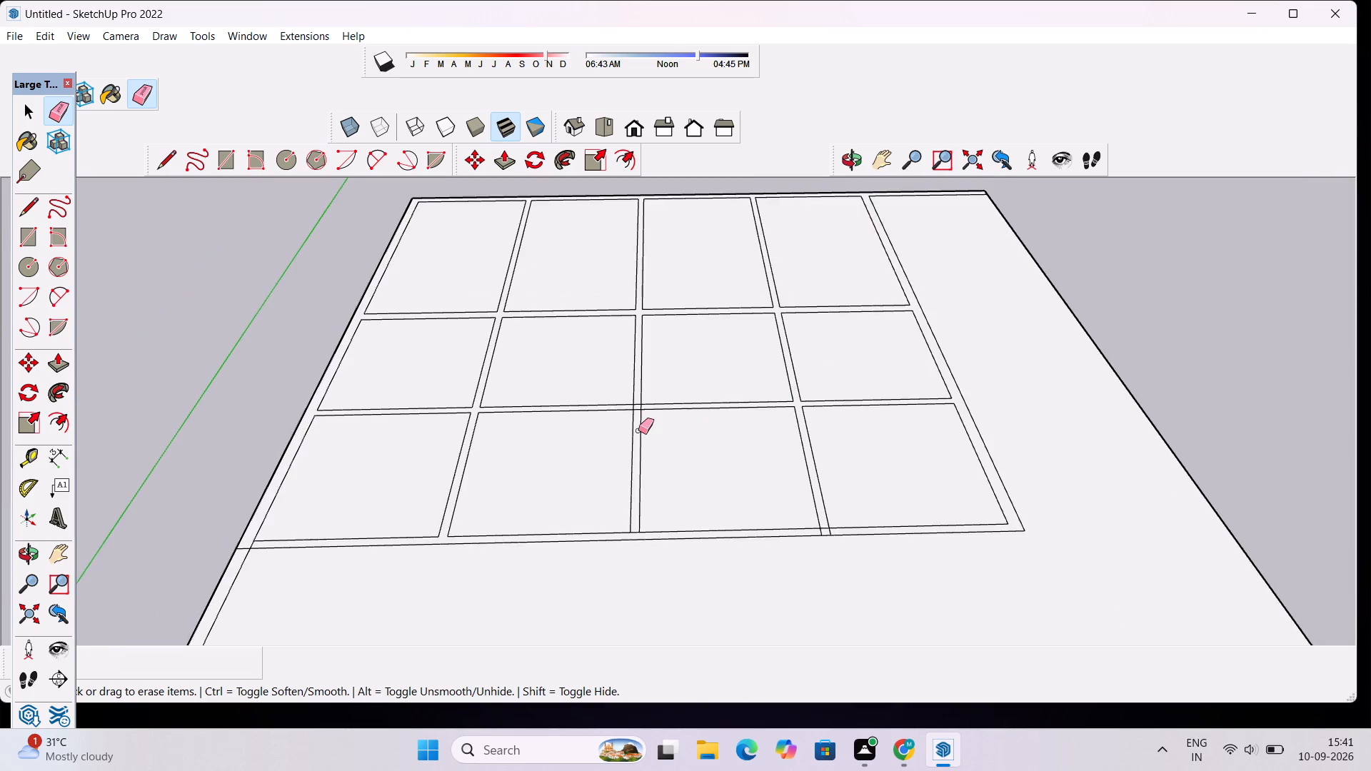
scroll(636, 420, up, 11)
drag(641, 371, 643, 408)
drag(653, 390, 624, 392)
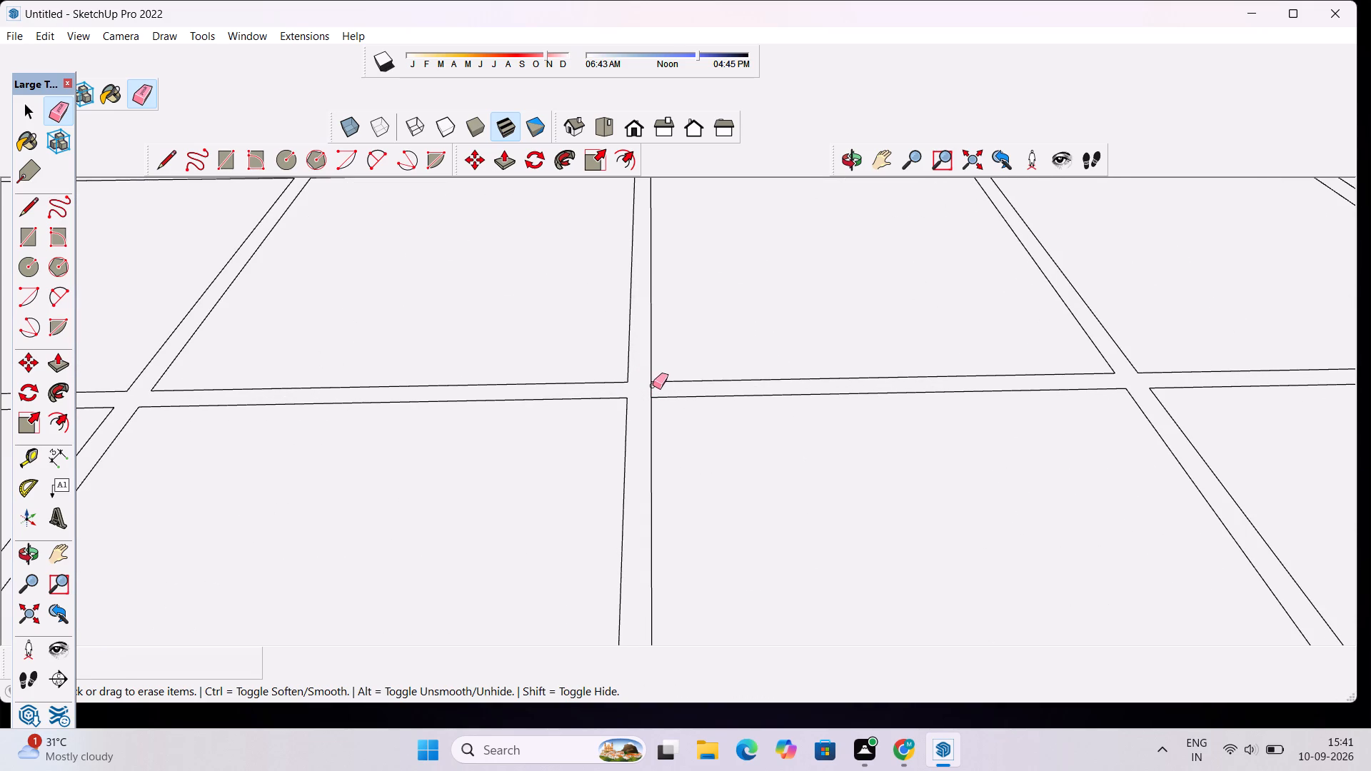
click(653, 385)
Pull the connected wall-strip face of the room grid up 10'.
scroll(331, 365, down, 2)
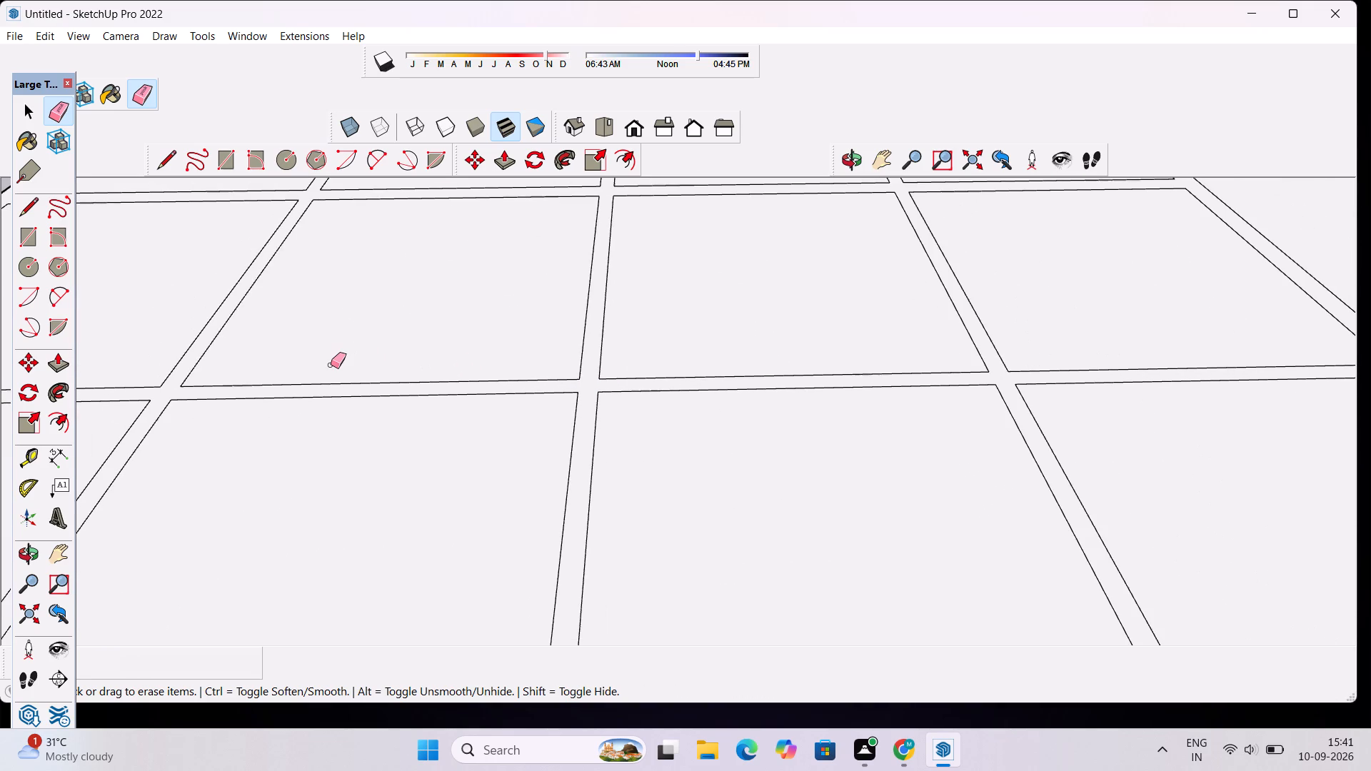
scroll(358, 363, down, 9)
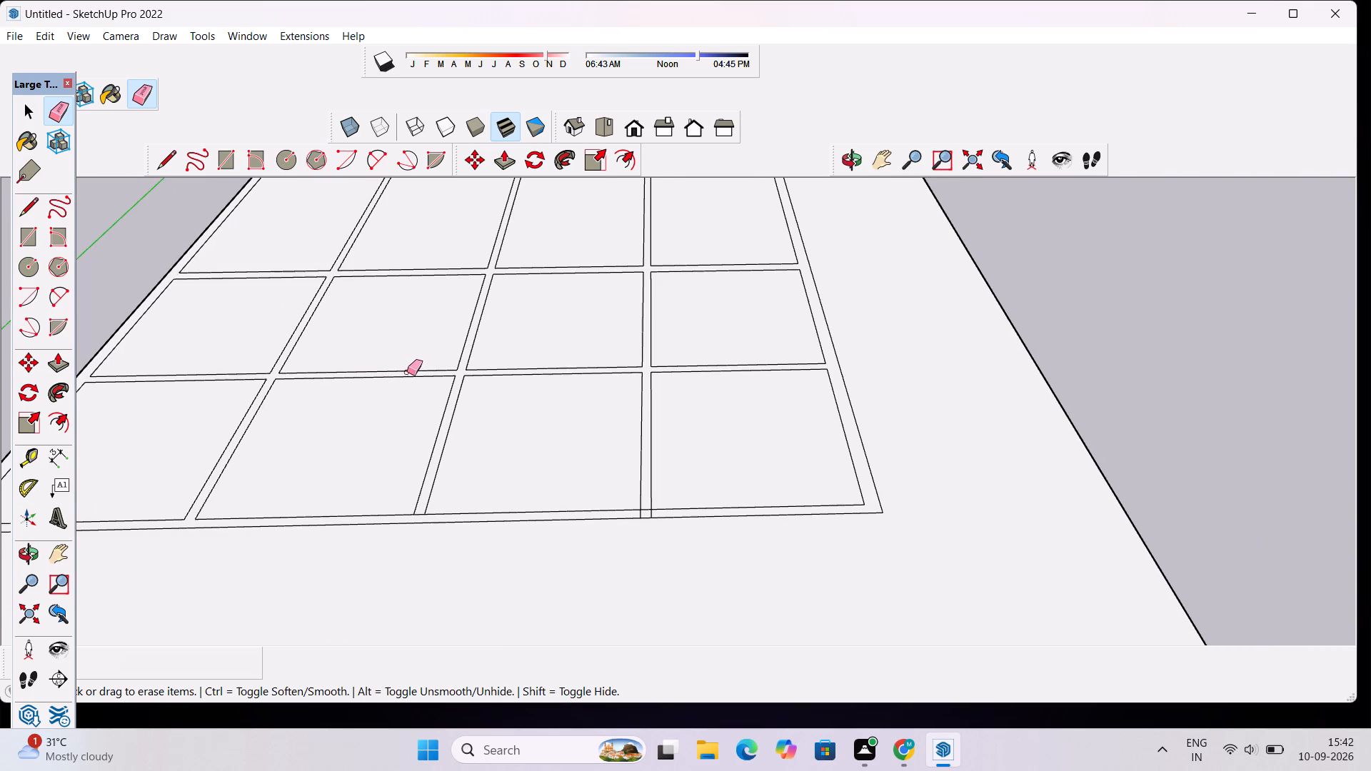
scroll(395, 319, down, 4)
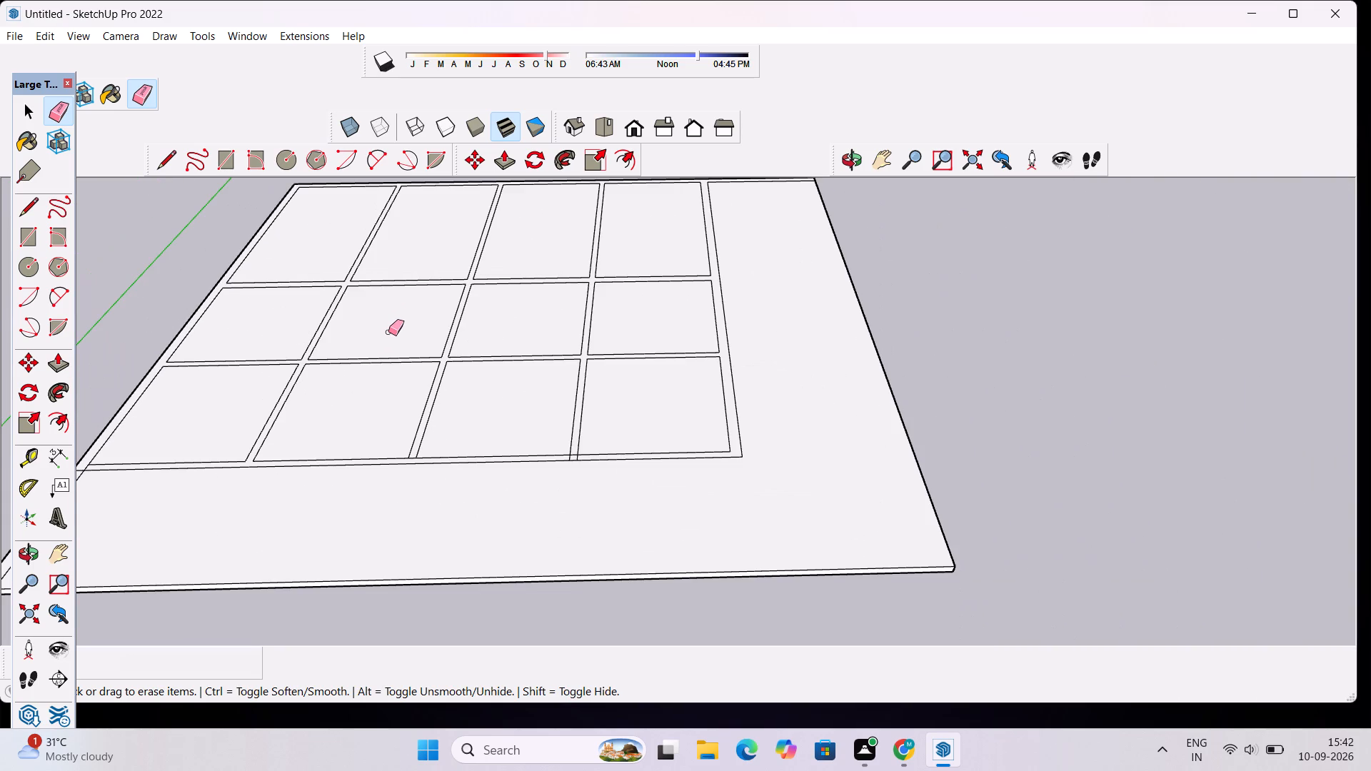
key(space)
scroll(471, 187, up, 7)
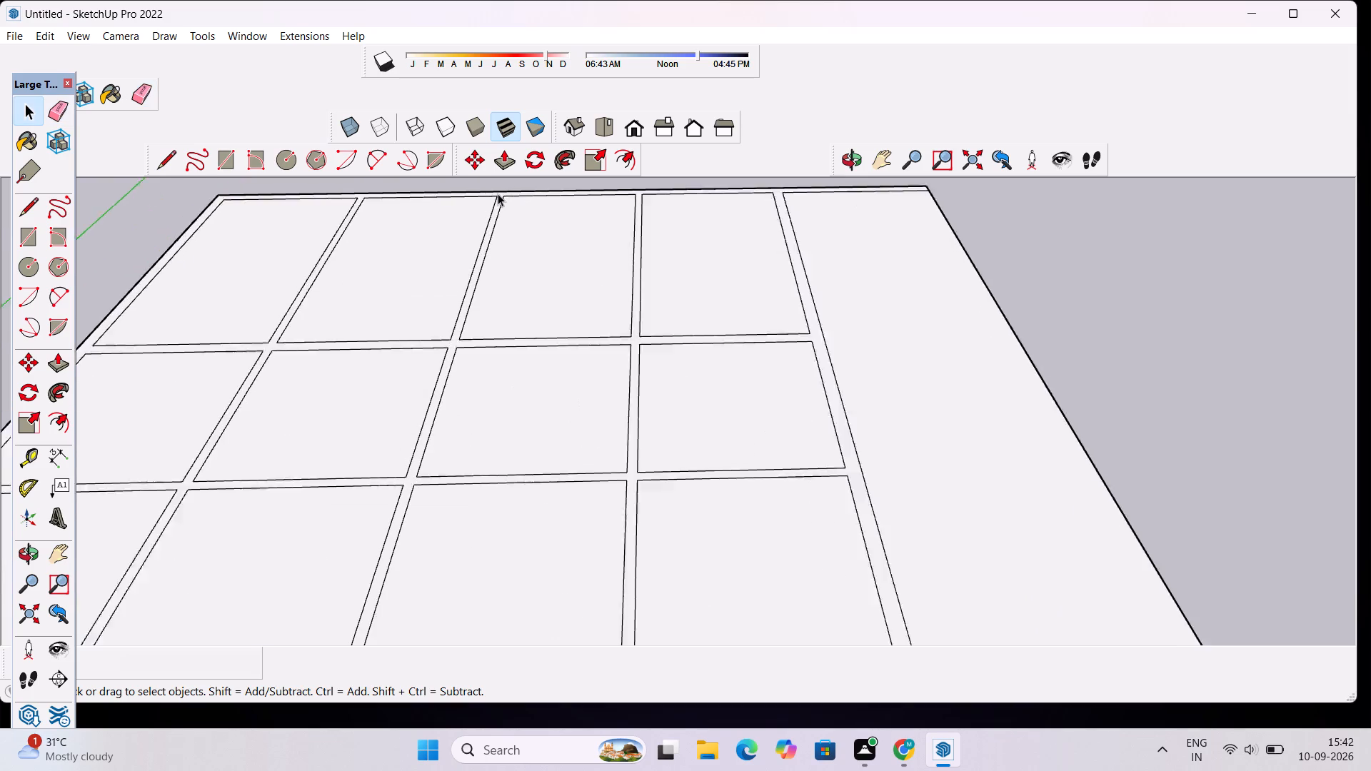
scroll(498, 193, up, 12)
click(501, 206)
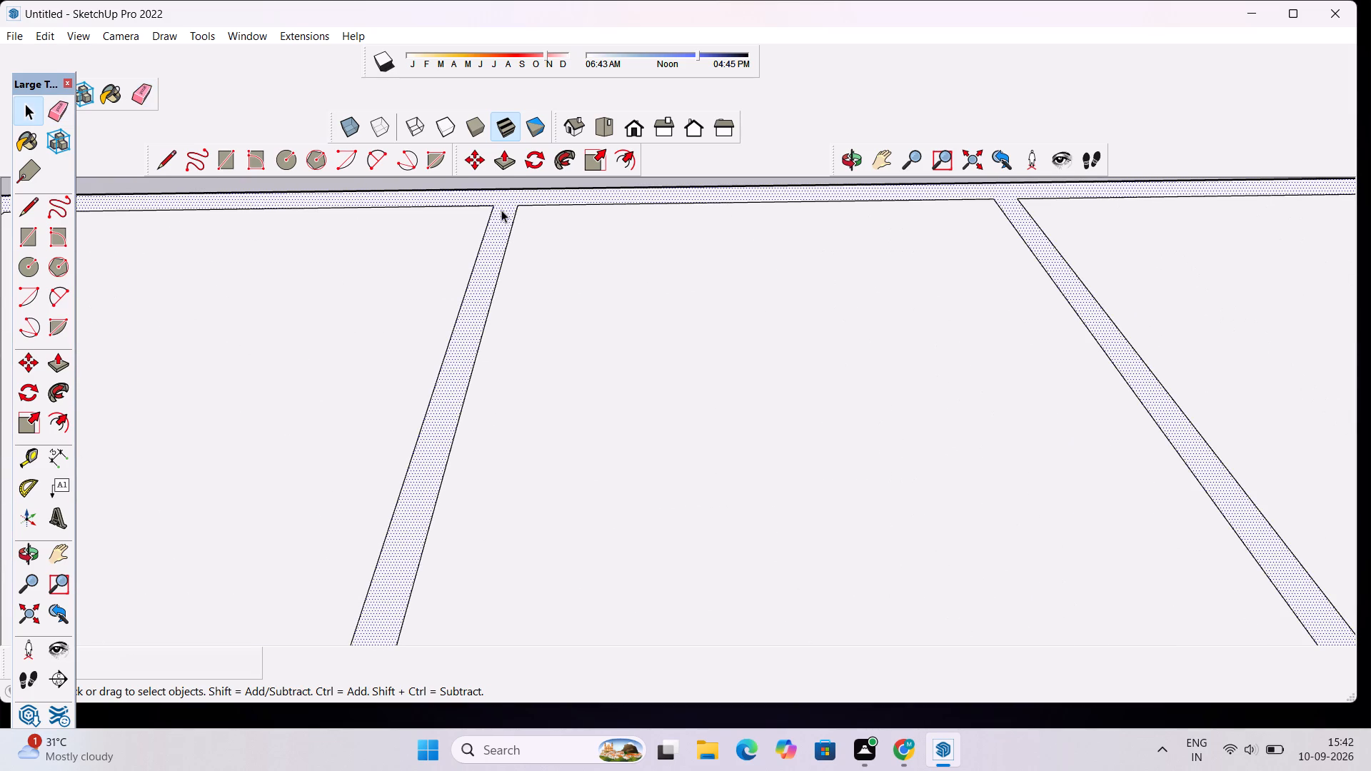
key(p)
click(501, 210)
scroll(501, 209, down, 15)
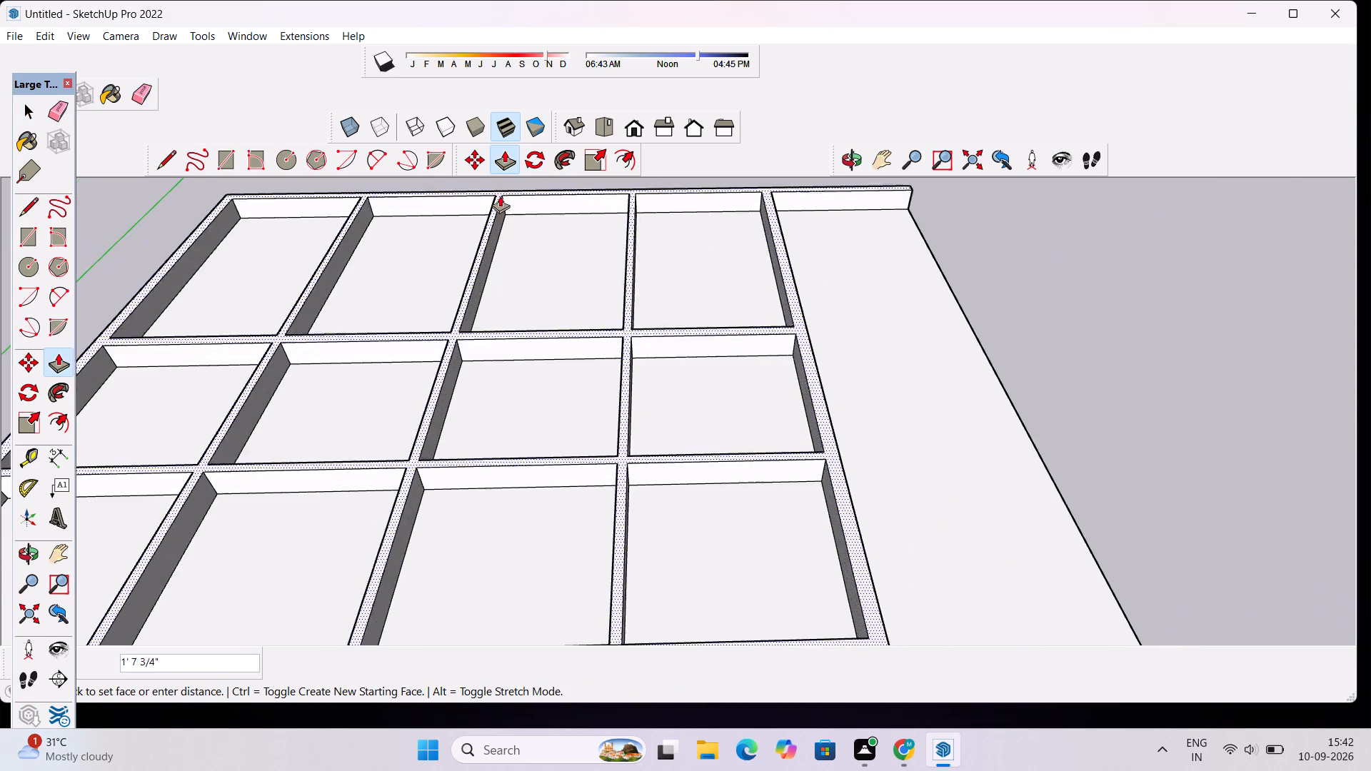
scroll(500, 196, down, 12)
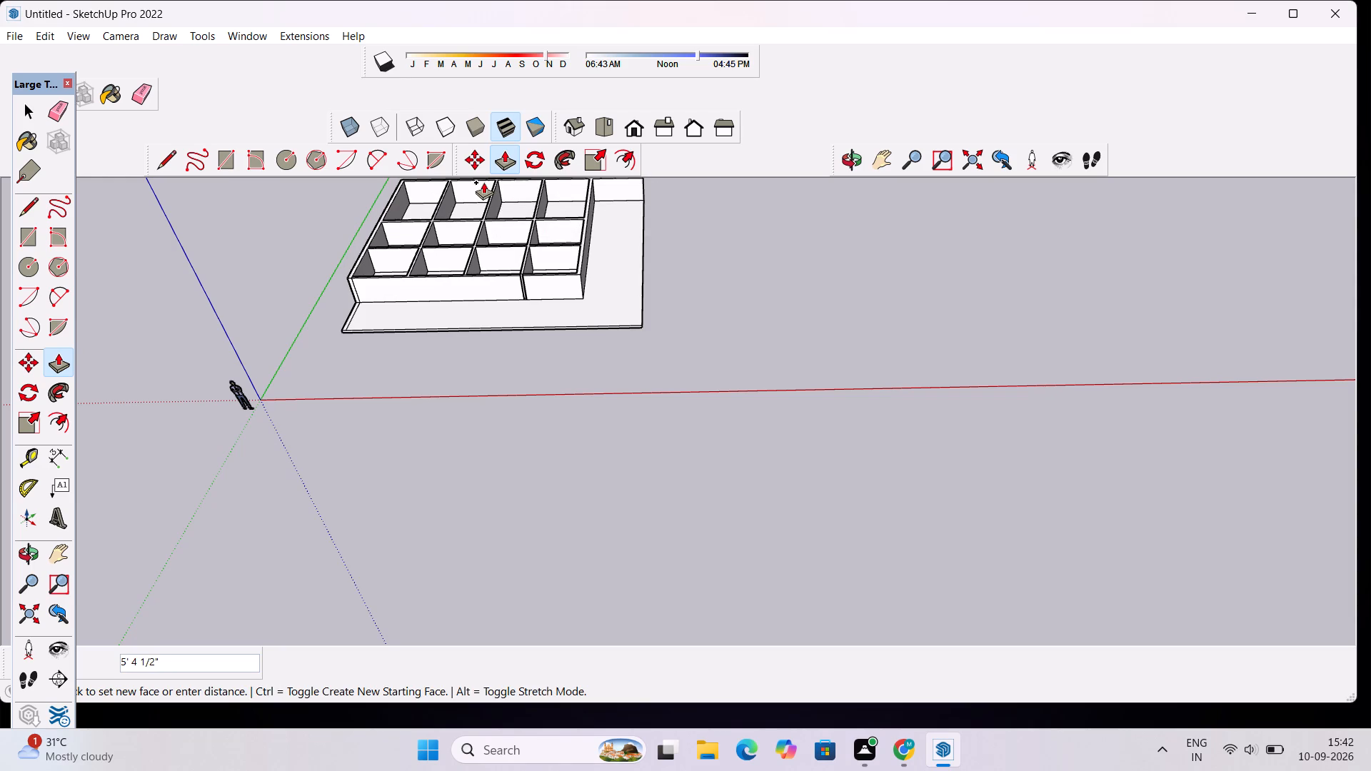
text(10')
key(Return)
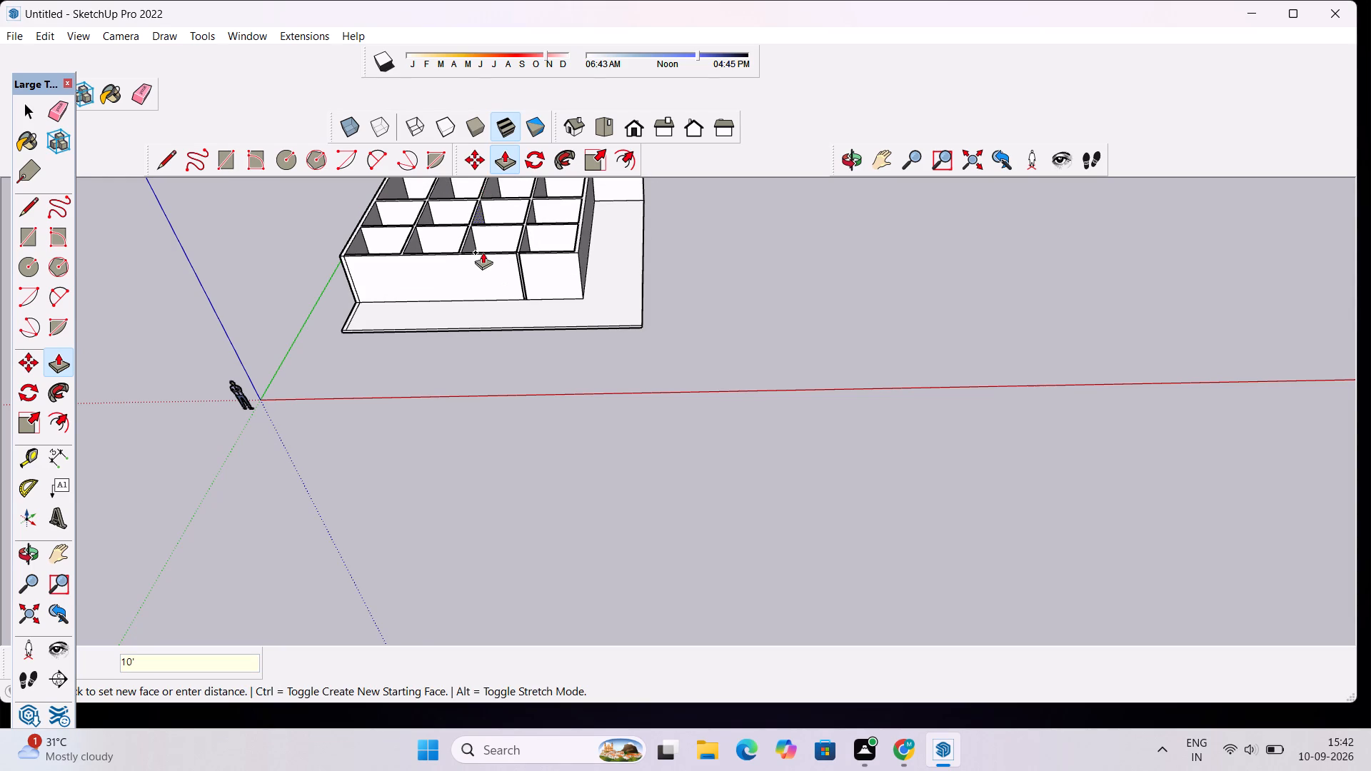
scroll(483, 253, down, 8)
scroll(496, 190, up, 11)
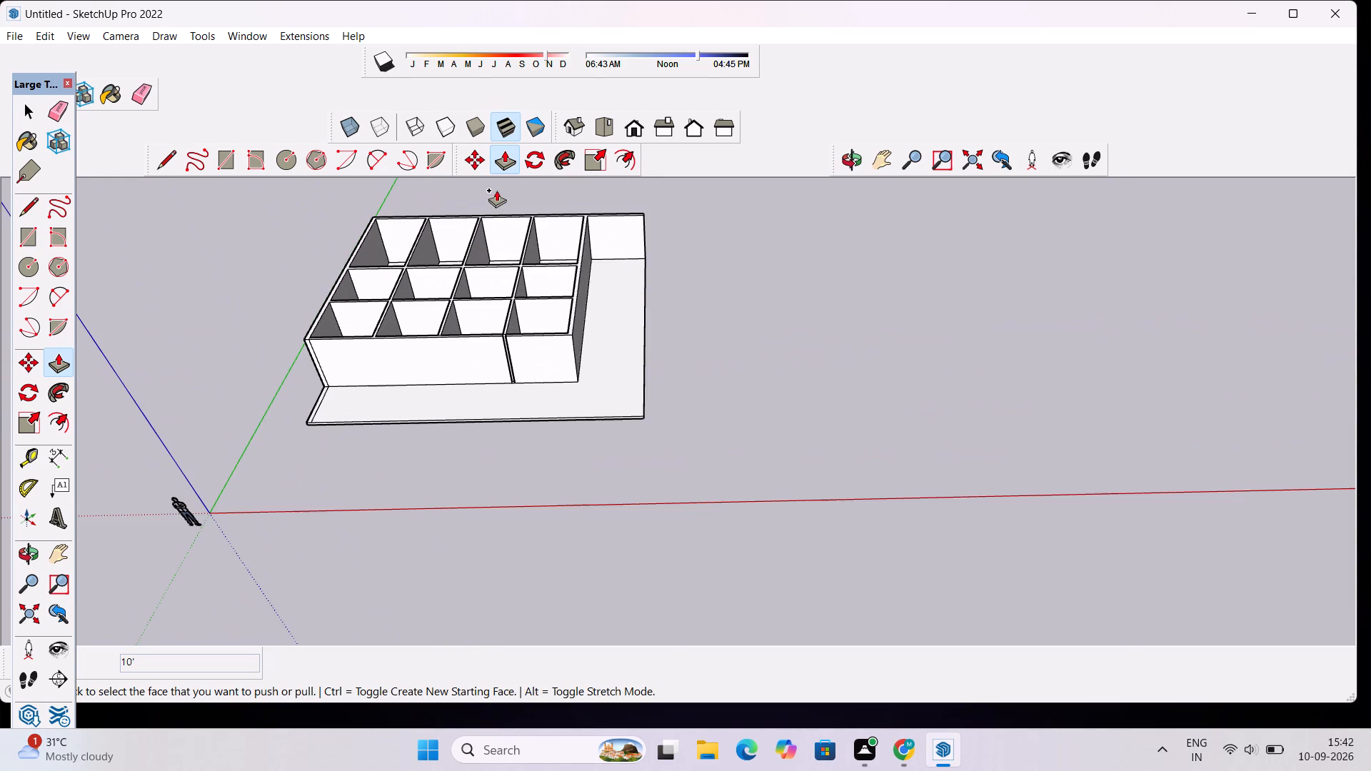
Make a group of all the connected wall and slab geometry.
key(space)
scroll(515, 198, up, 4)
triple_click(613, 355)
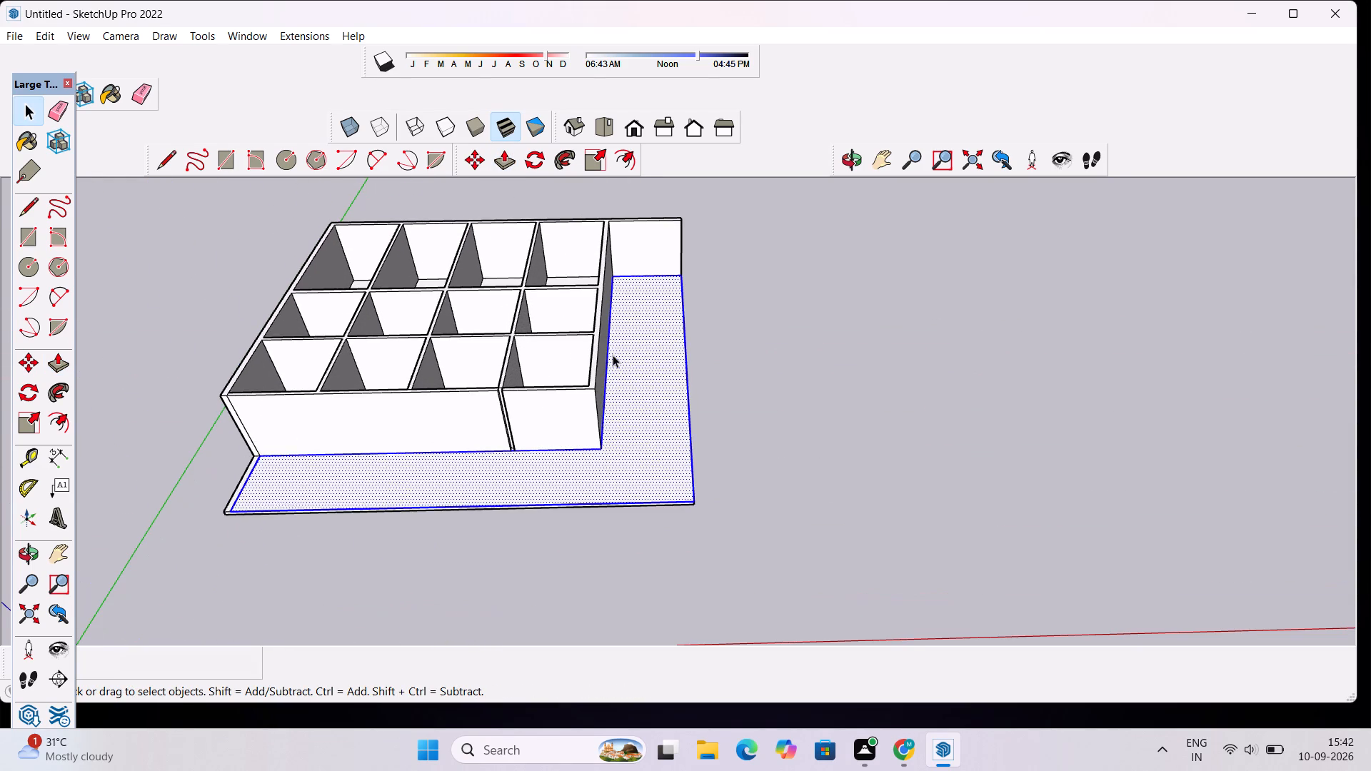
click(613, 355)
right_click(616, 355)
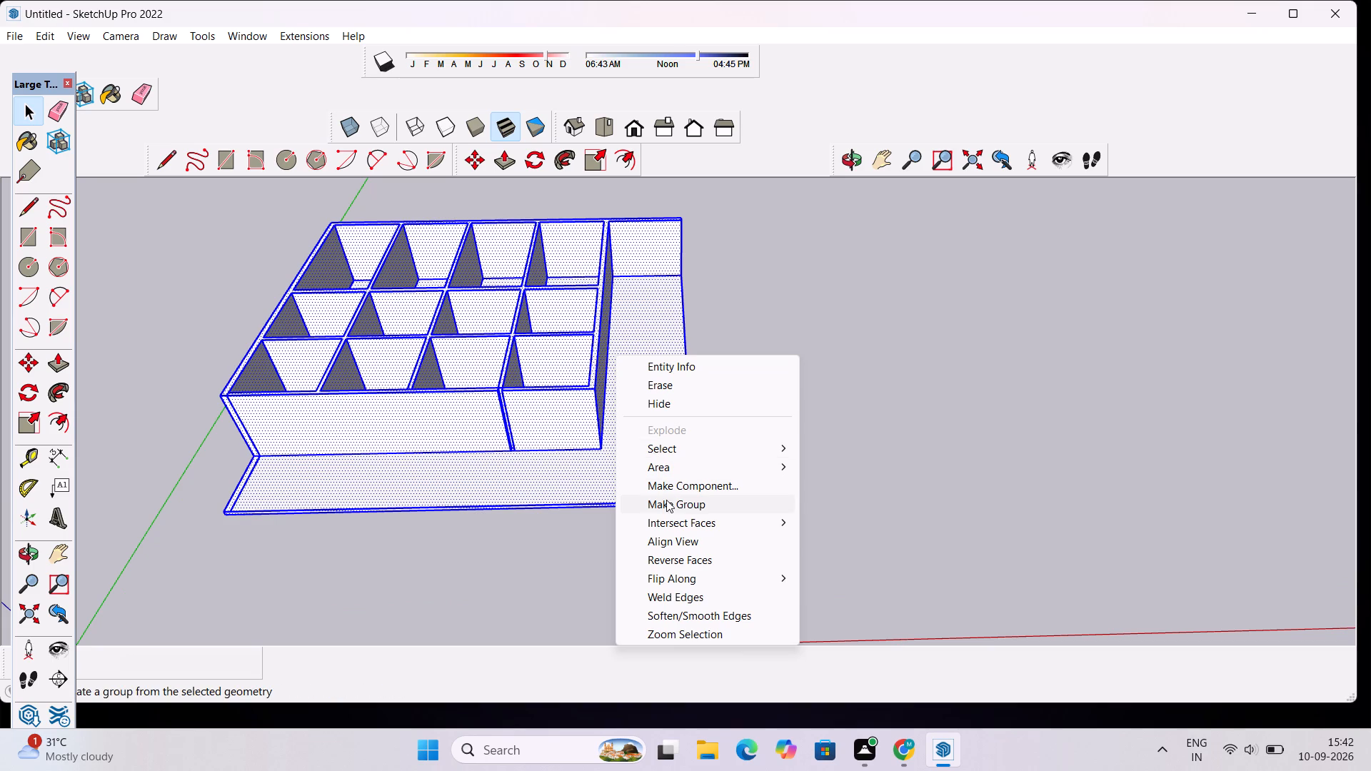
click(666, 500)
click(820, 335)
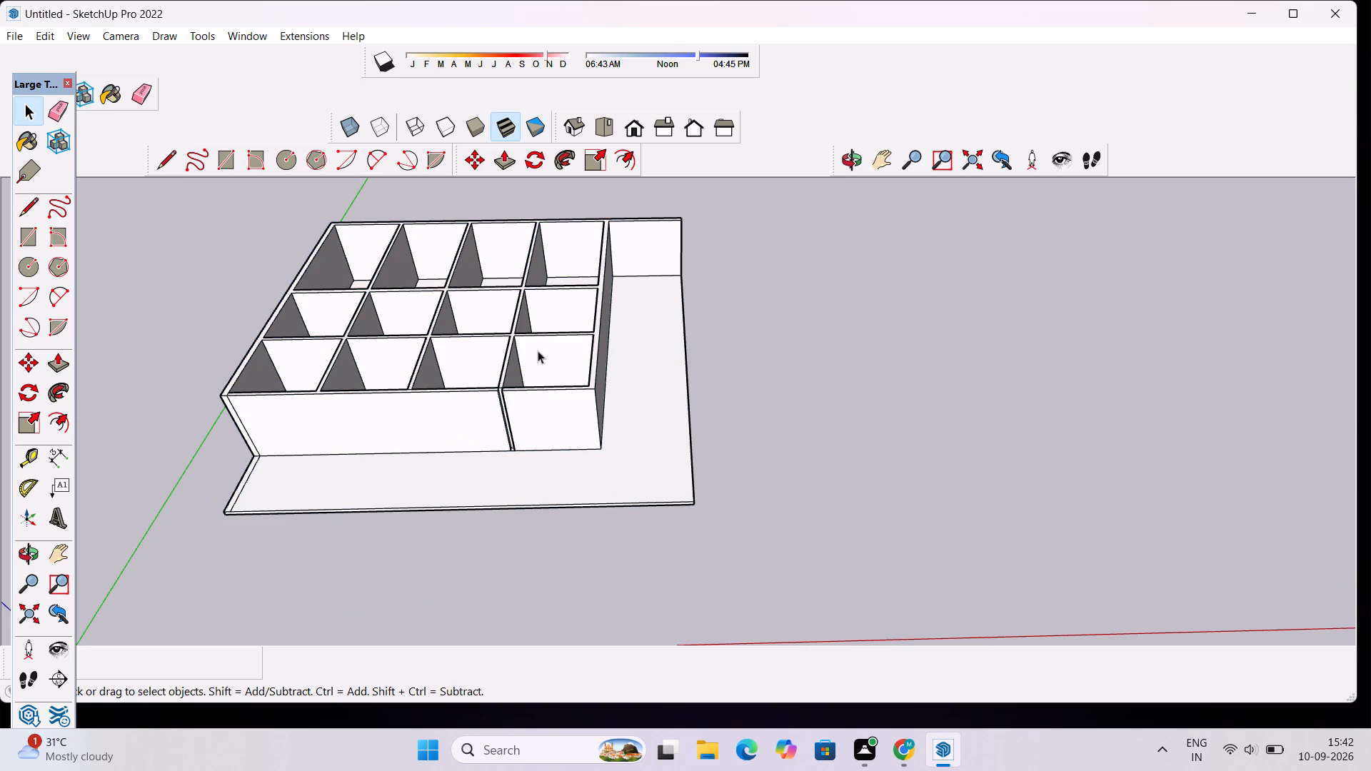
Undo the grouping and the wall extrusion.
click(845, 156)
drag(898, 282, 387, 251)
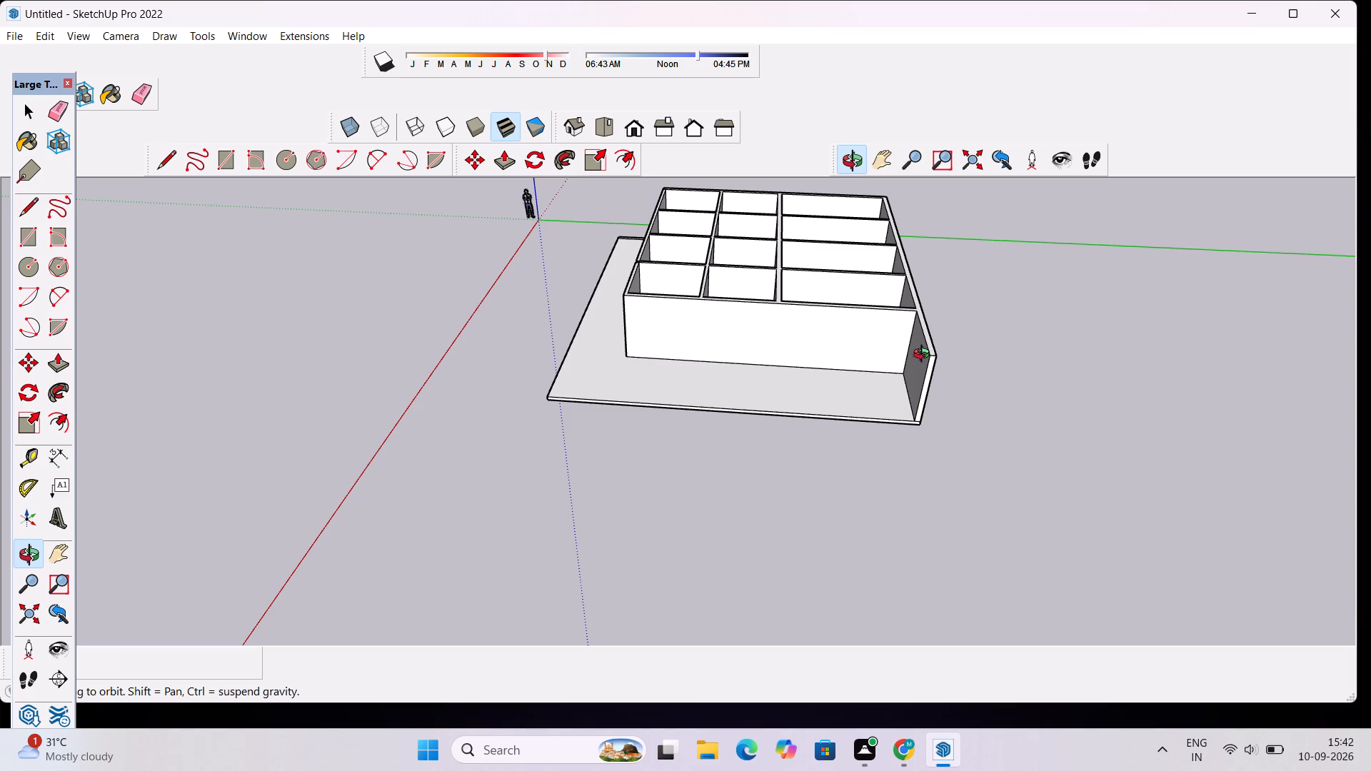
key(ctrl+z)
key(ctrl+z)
Draw a line extending the room grid's outer wall line across the border strip to the slab's edge.
scroll(770, 366, up, 4)
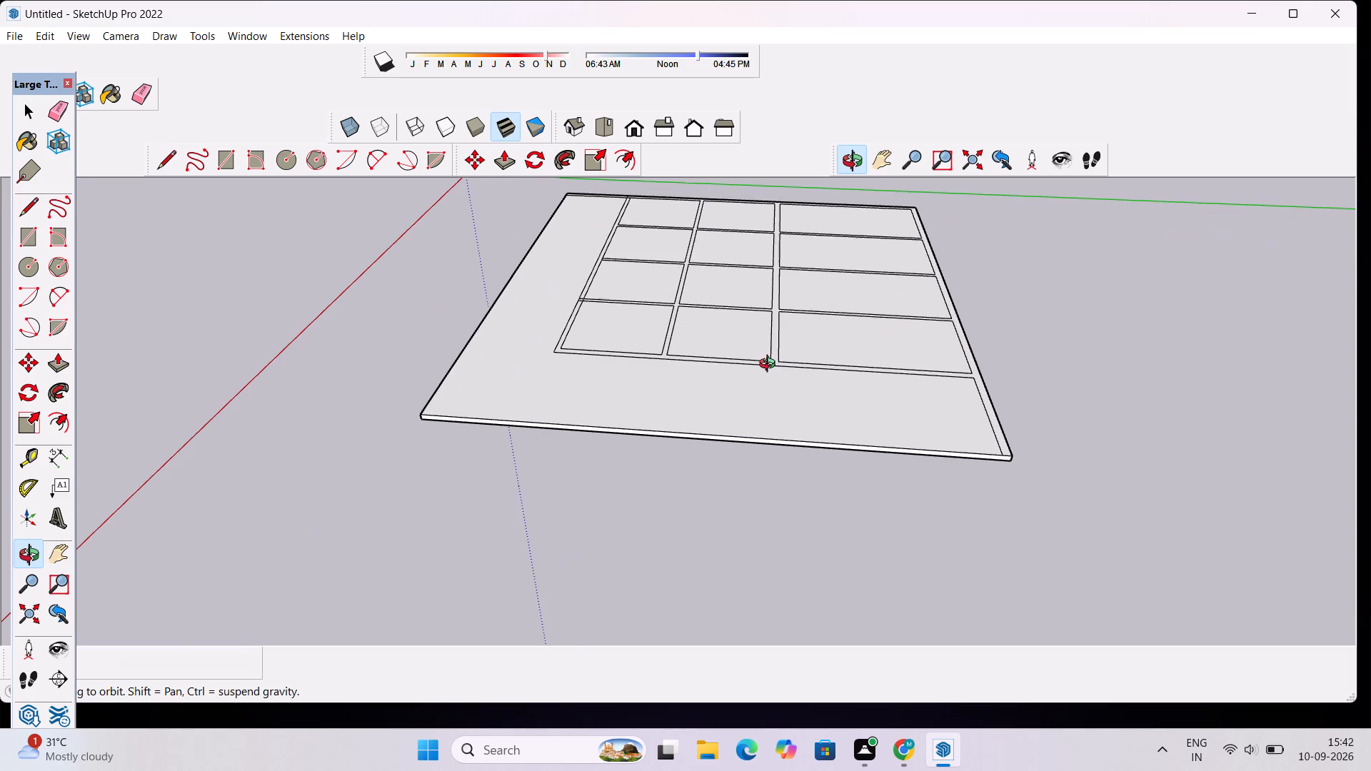
key(space)
click(782, 368)
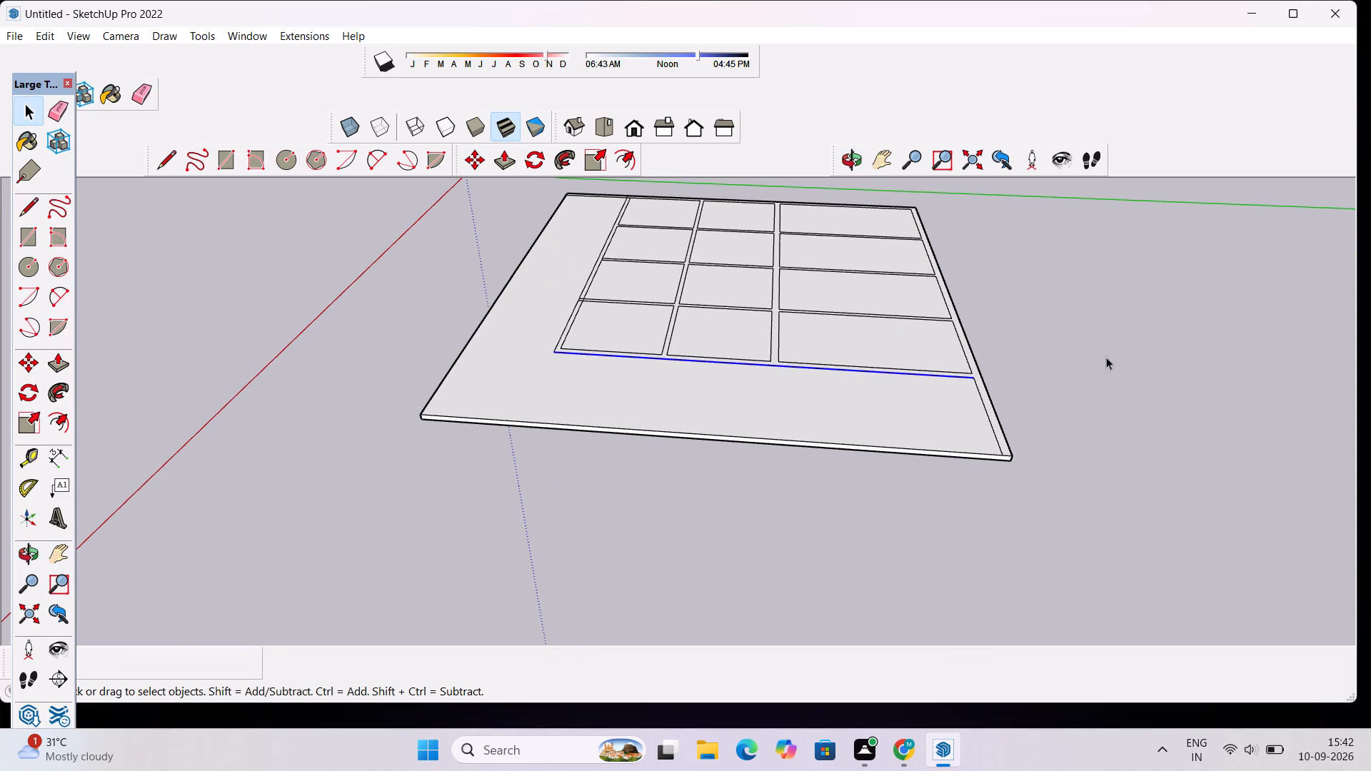
click(1107, 358)
scroll(982, 401, up, 13)
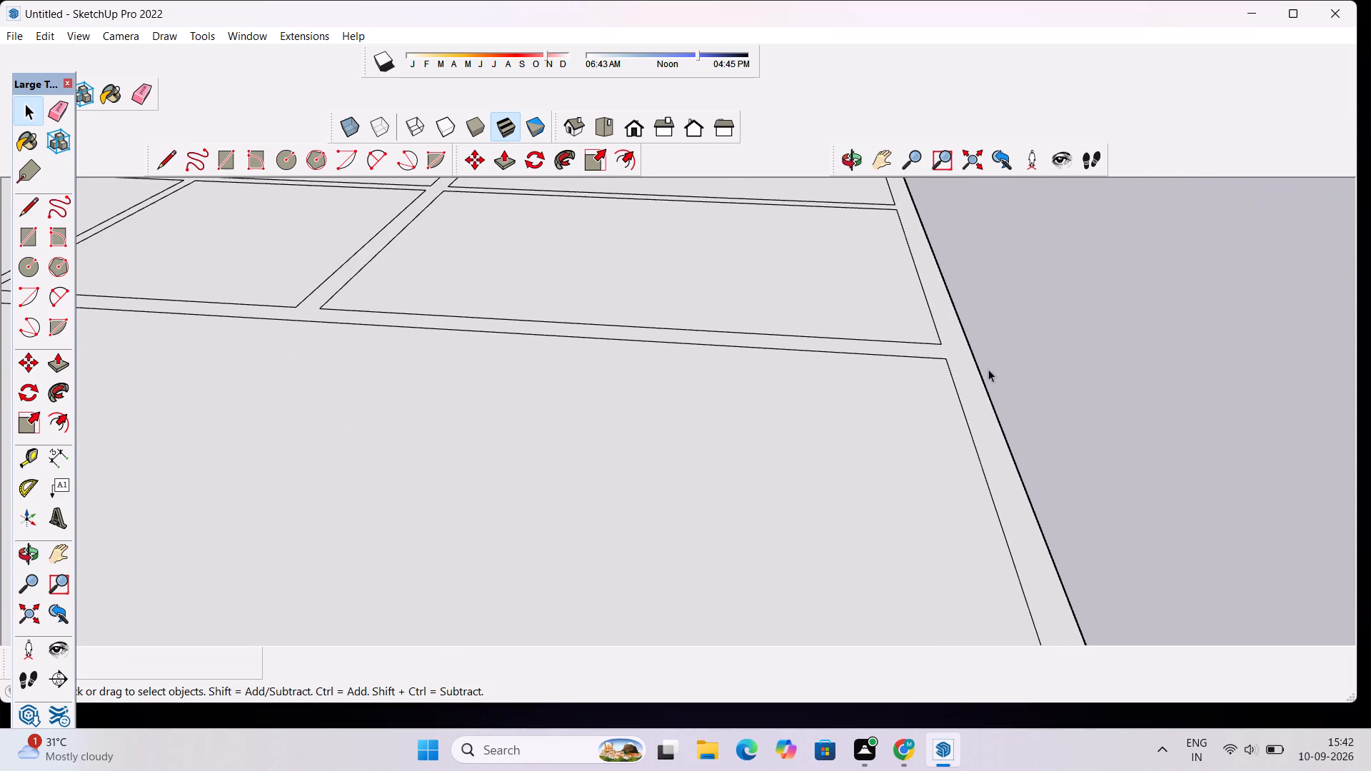
key(l)
scroll(963, 360, up, 5)
click(932, 360)
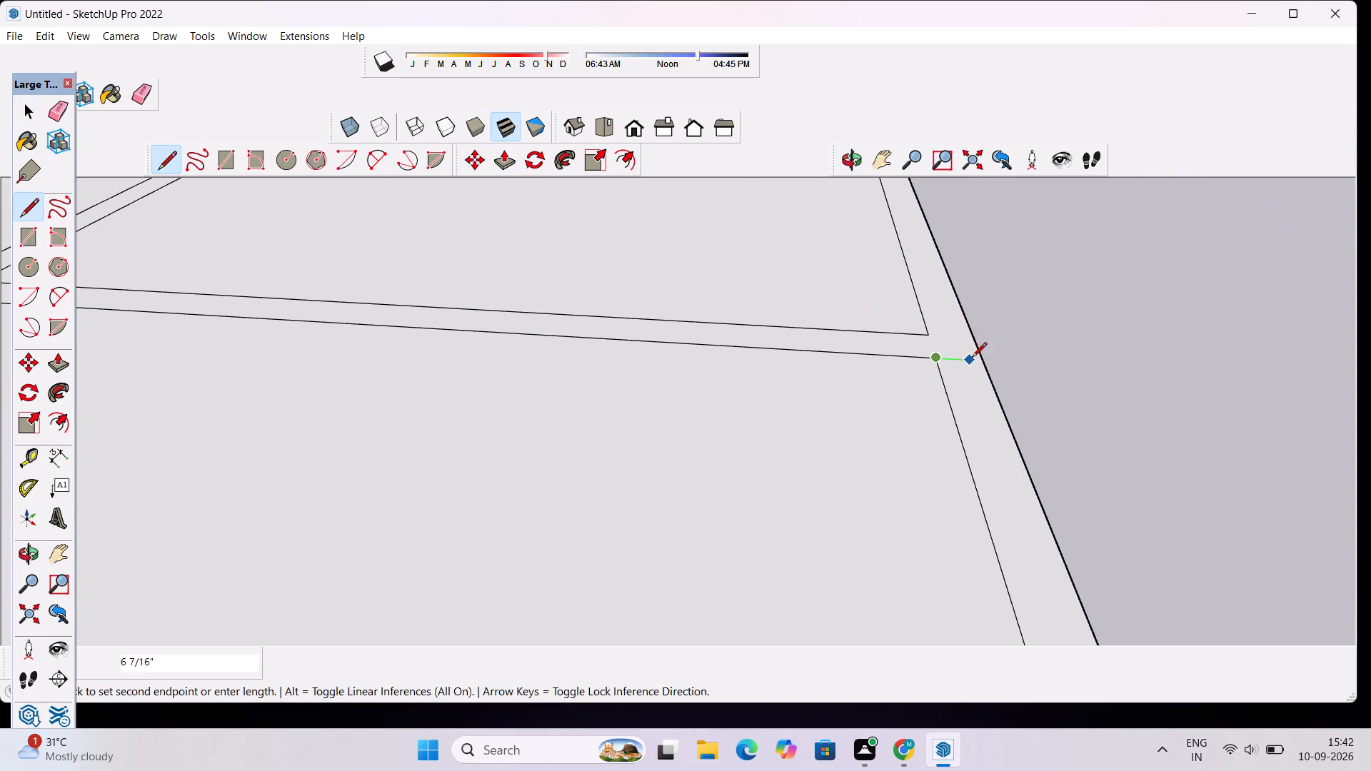
click(985, 359)
key(space)
Pull the connected wall-strip face of the room grid up 10'.
click(950, 337)
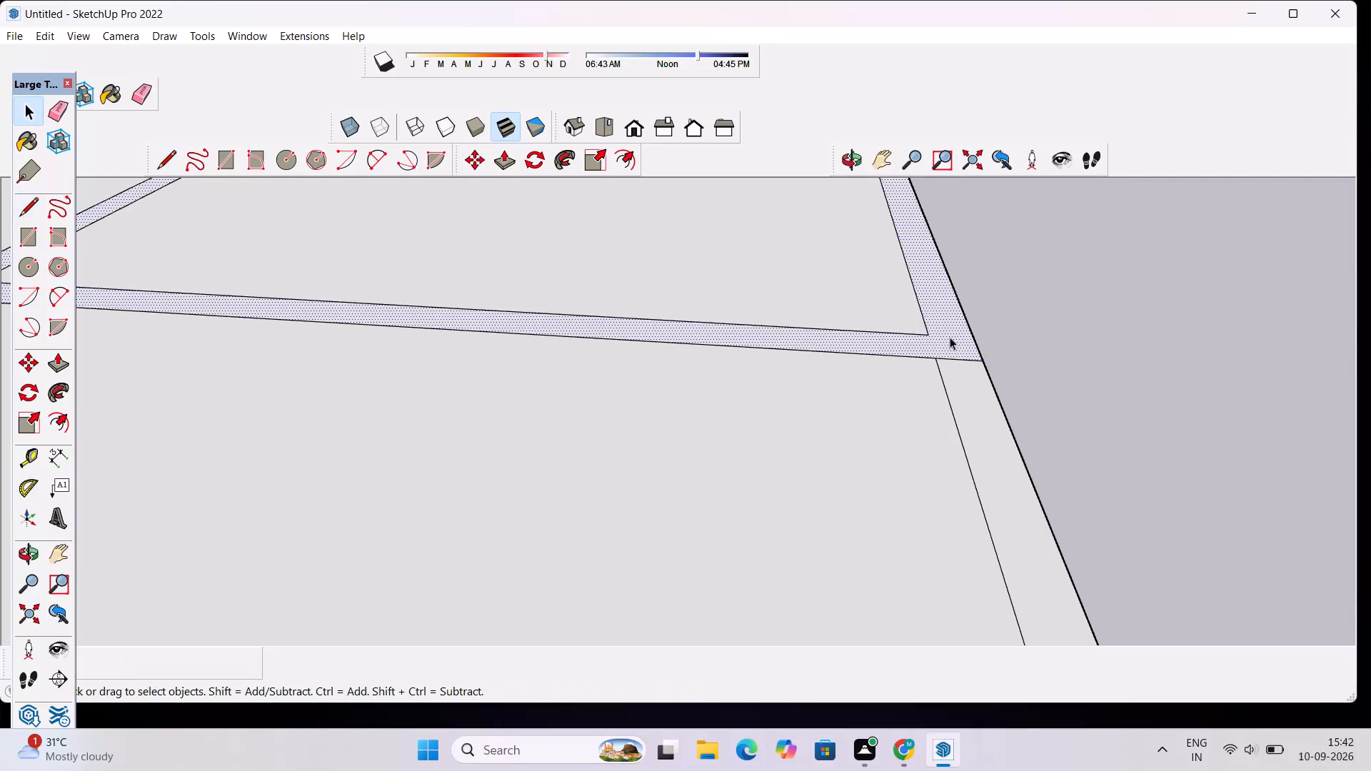
key(p)
click(950, 337)
scroll(950, 311, down, 11)
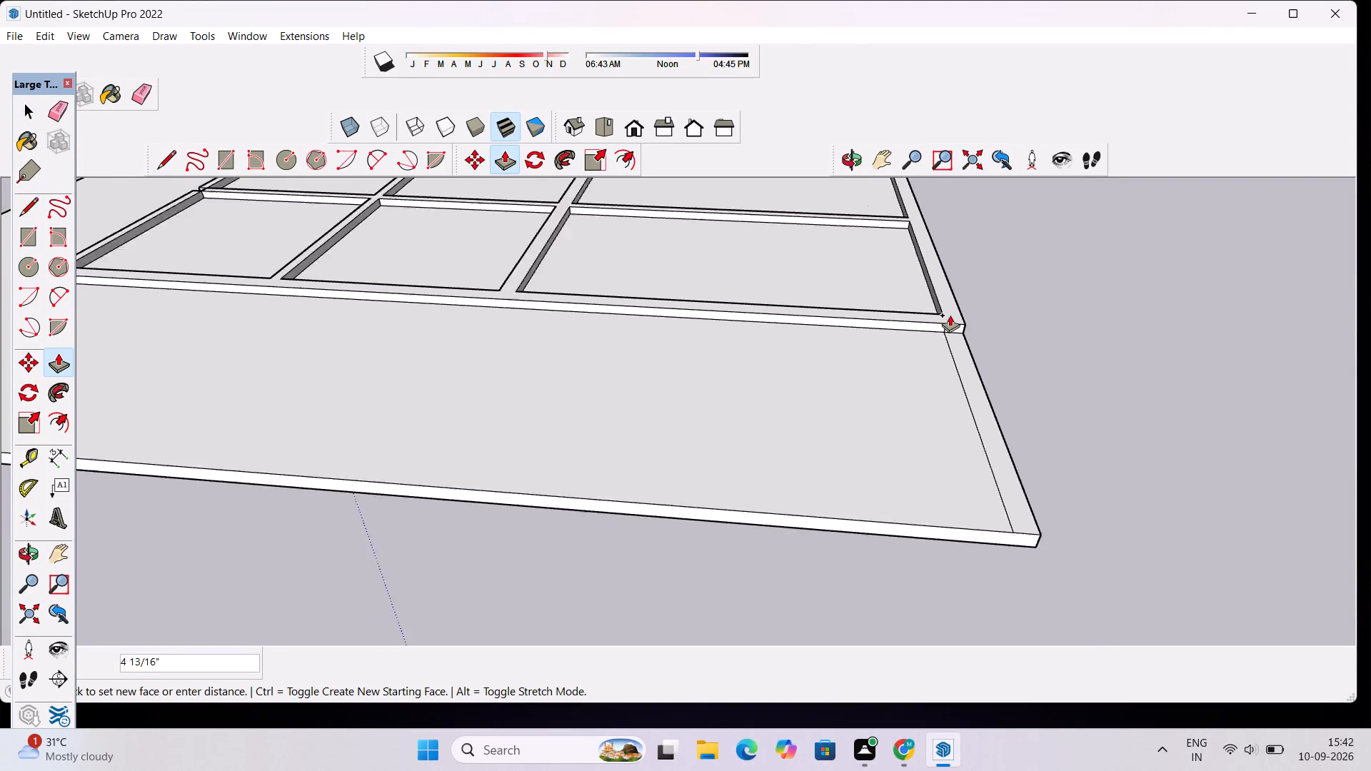
scroll(950, 315, down, 3)
text(10')
key(Return)
Pull the narrow recessed face in the outer wall out 6" so it is flush with the adjoining wall faces.
scroll(945, 272, down, 13)
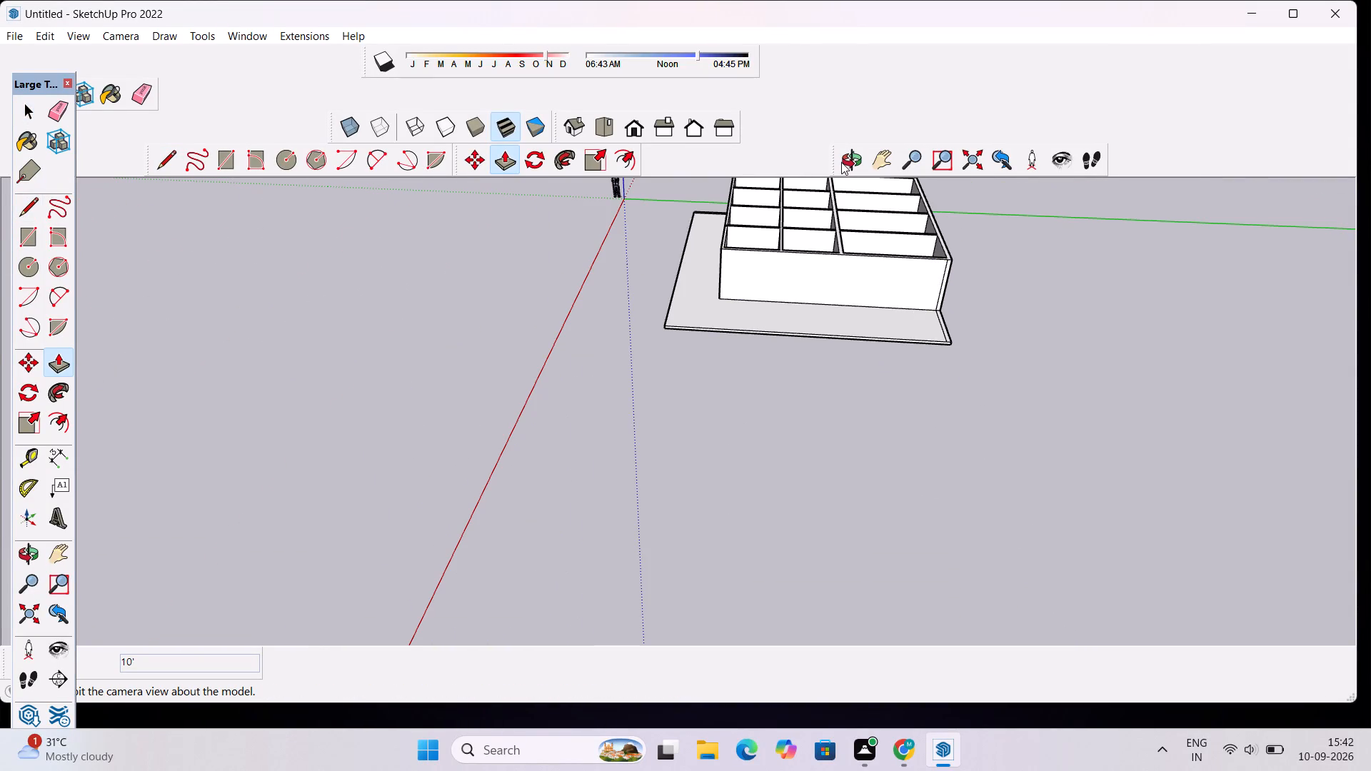
click(841, 161)
drag(654, 231, 1182, 266)
scroll(626, 286, down, 7)
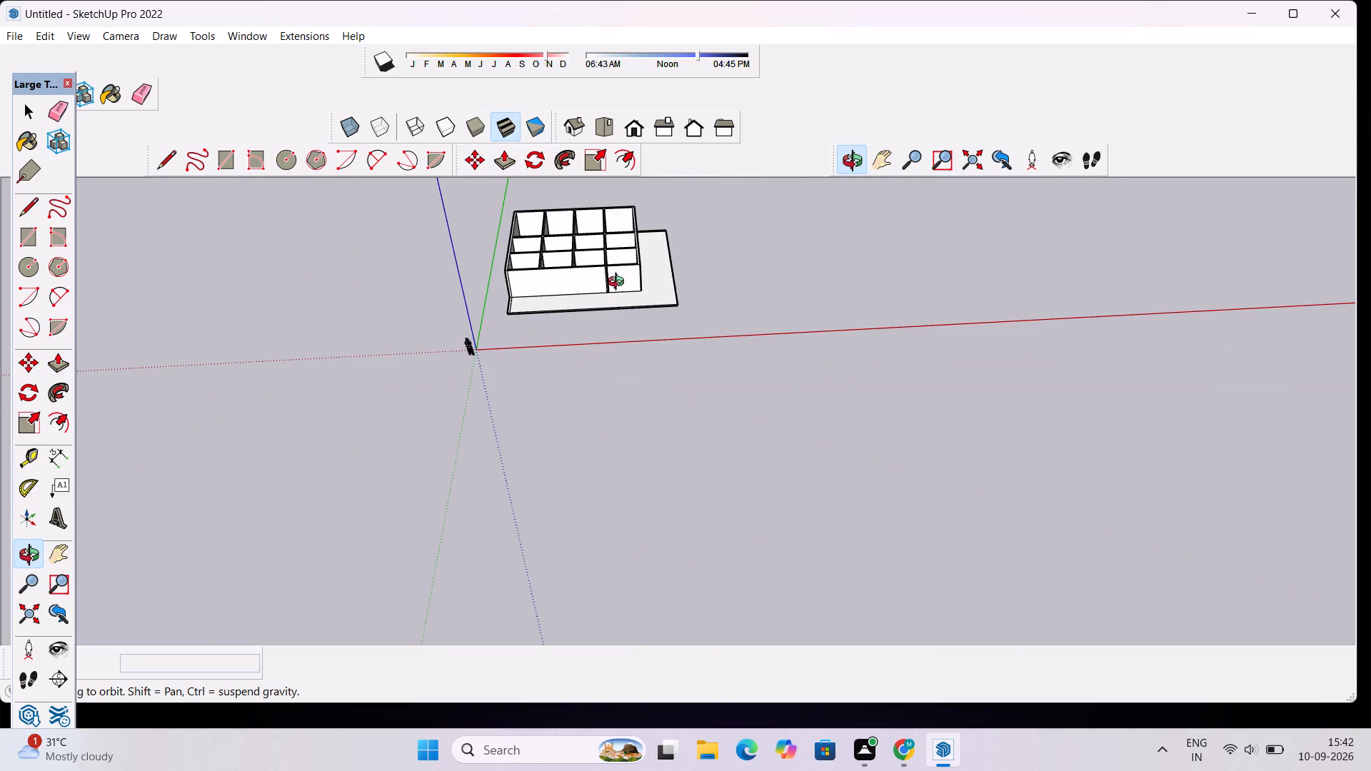
scroll(597, 281, up, 4)
drag(612, 316, 608, 258)
scroll(593, 196, up, 2)
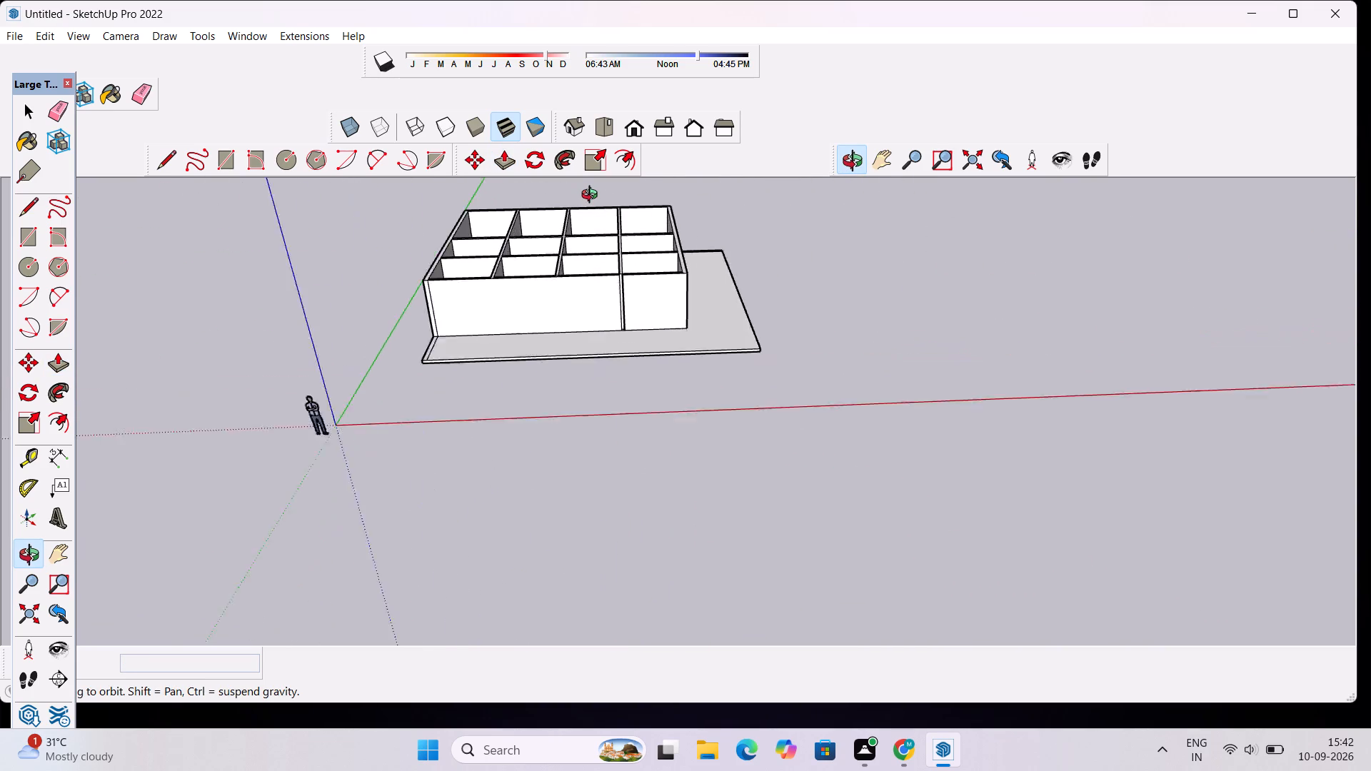
scroll(593, 196, up, 16)
drag(833, 491, 742, 428)
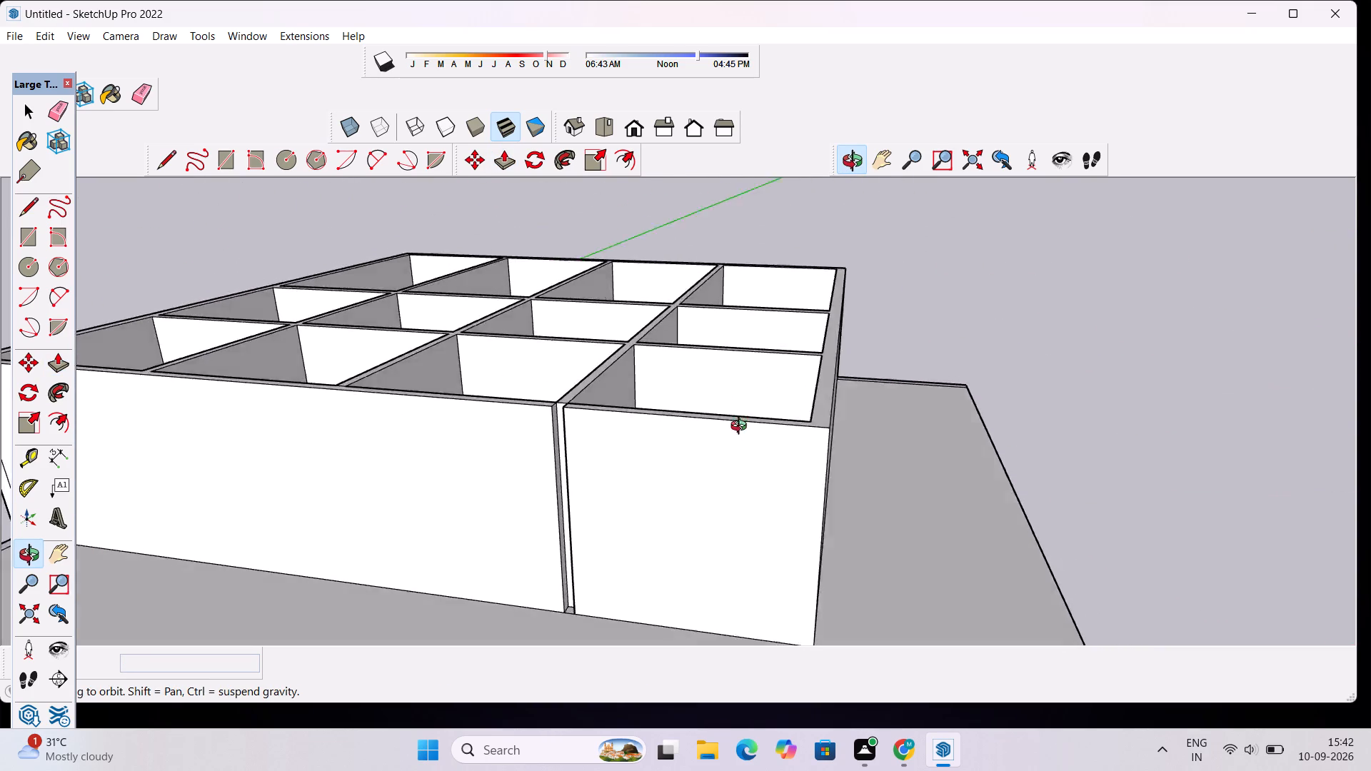
drag(742, 428, 757, 368)
drag(580, 416, 616, 500)
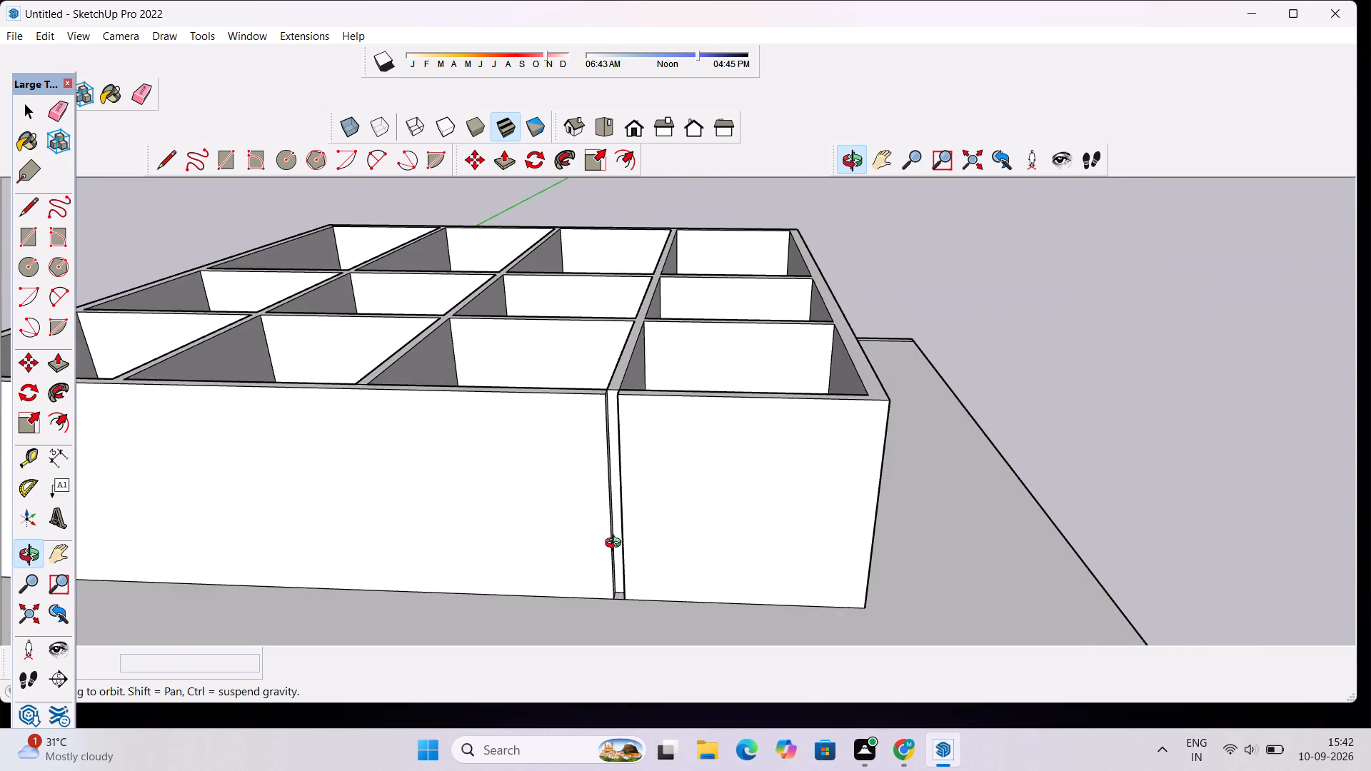
scroll(616, 545, up, 6)
key(space)
click(615, 385)
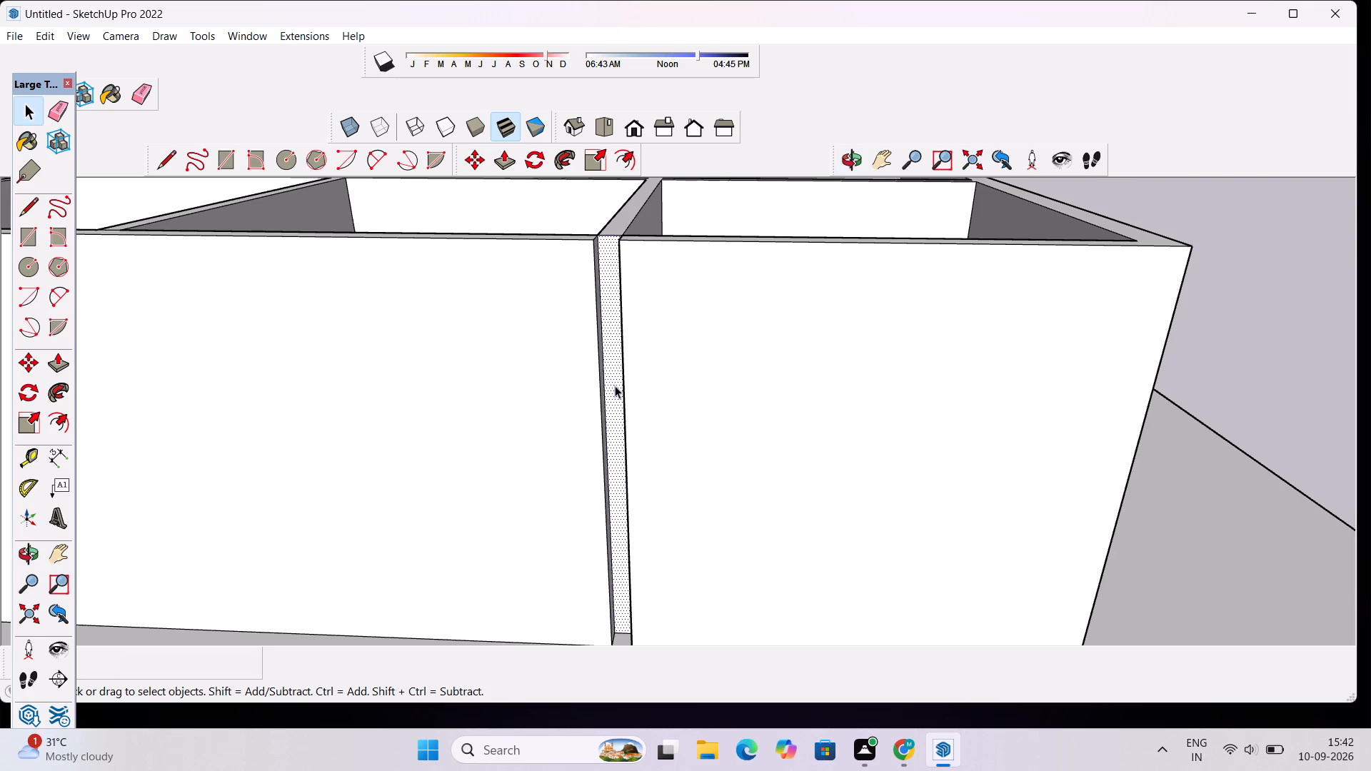
key(p)
click(615, 385)
click(657, 369)
Make a group of all the connected wall and slab geometry.
scroll(661, 357, down, 9)
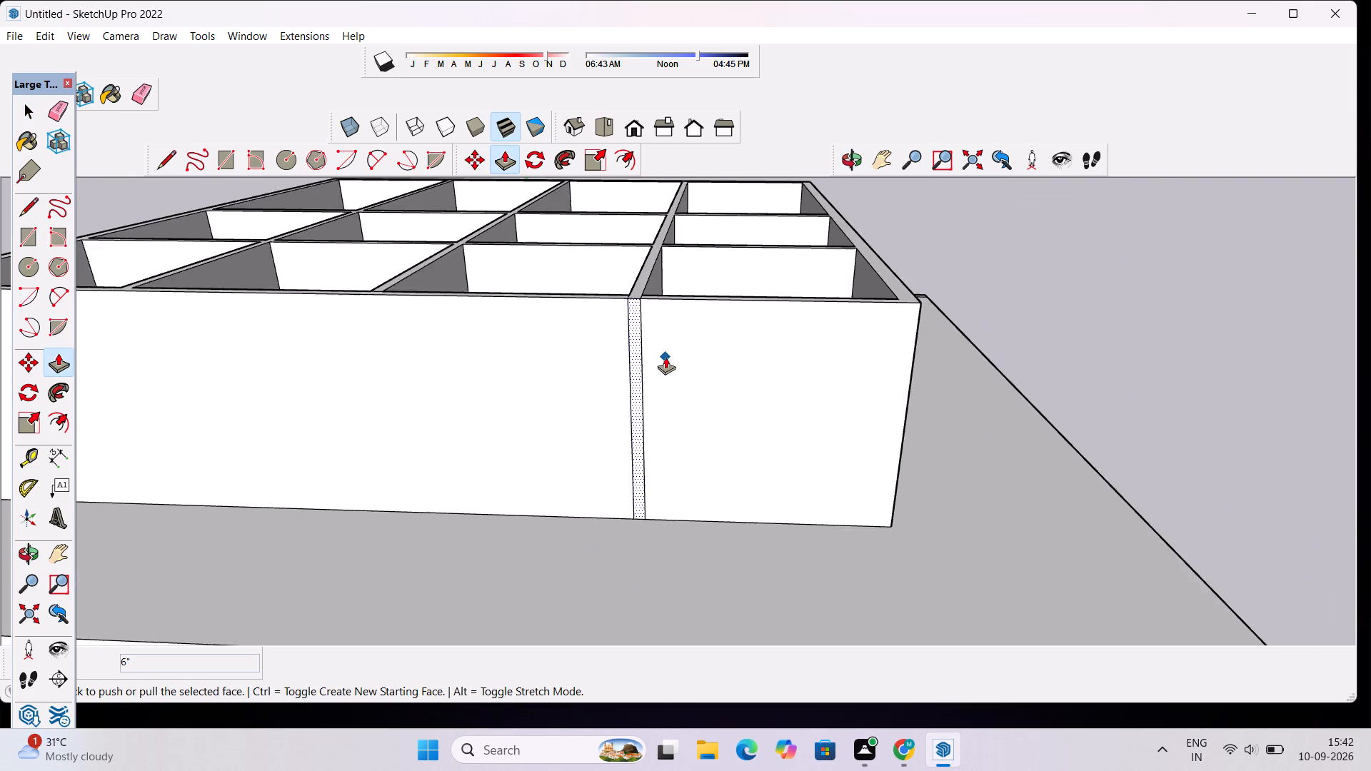
scroll(666, 357, down, 5)
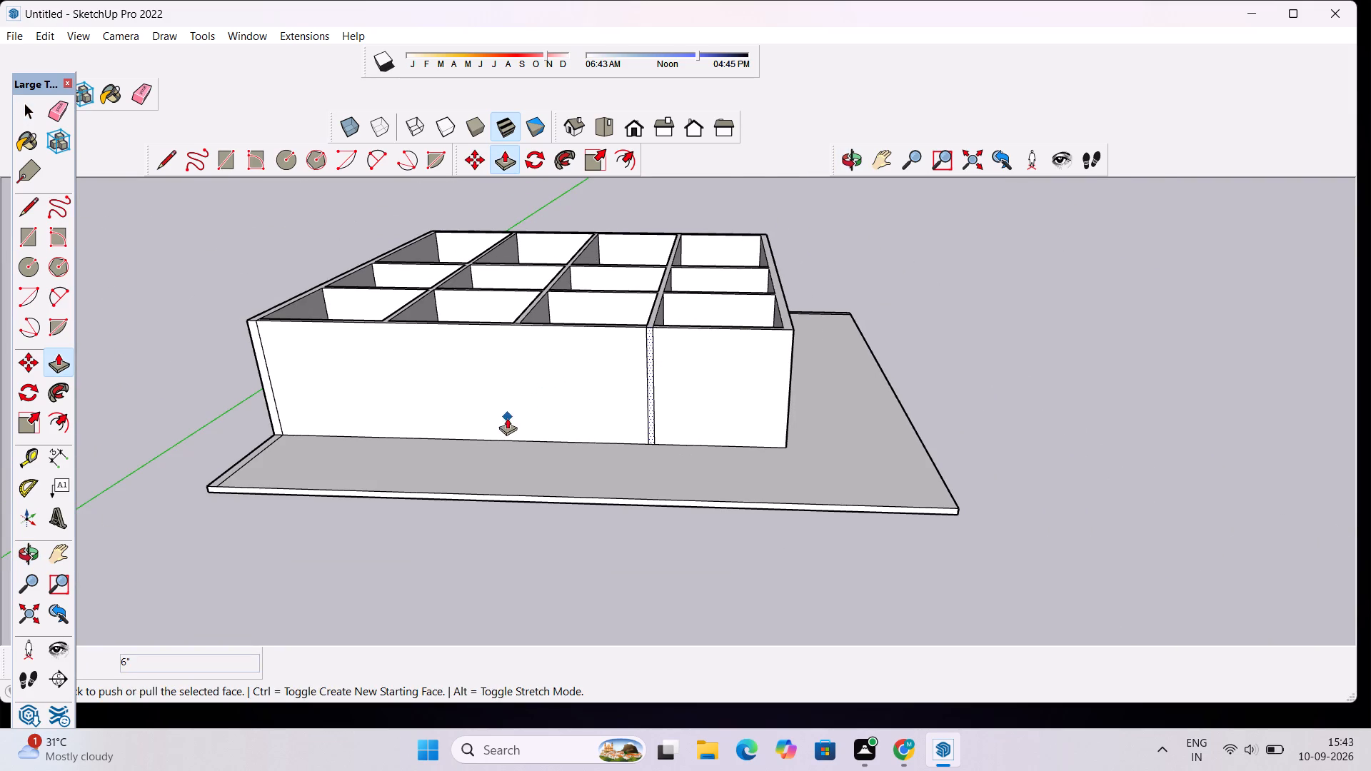
click(848, 167)
drag(645, 420, 840, 376)
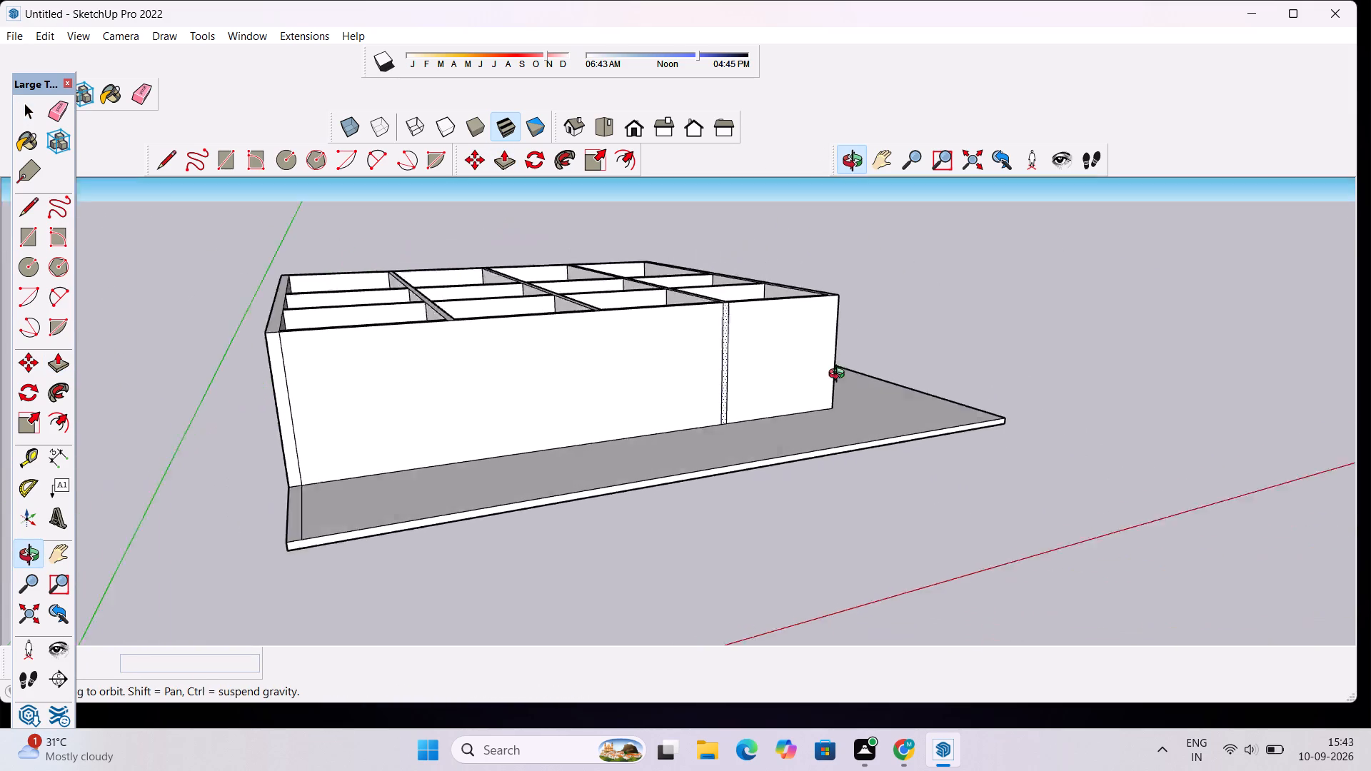
drag(840, 376, 843, 374)
drag(927, 403, 768, 473)
scroll(535, 445, down, 7)
scroll(684, 343, up, 8)
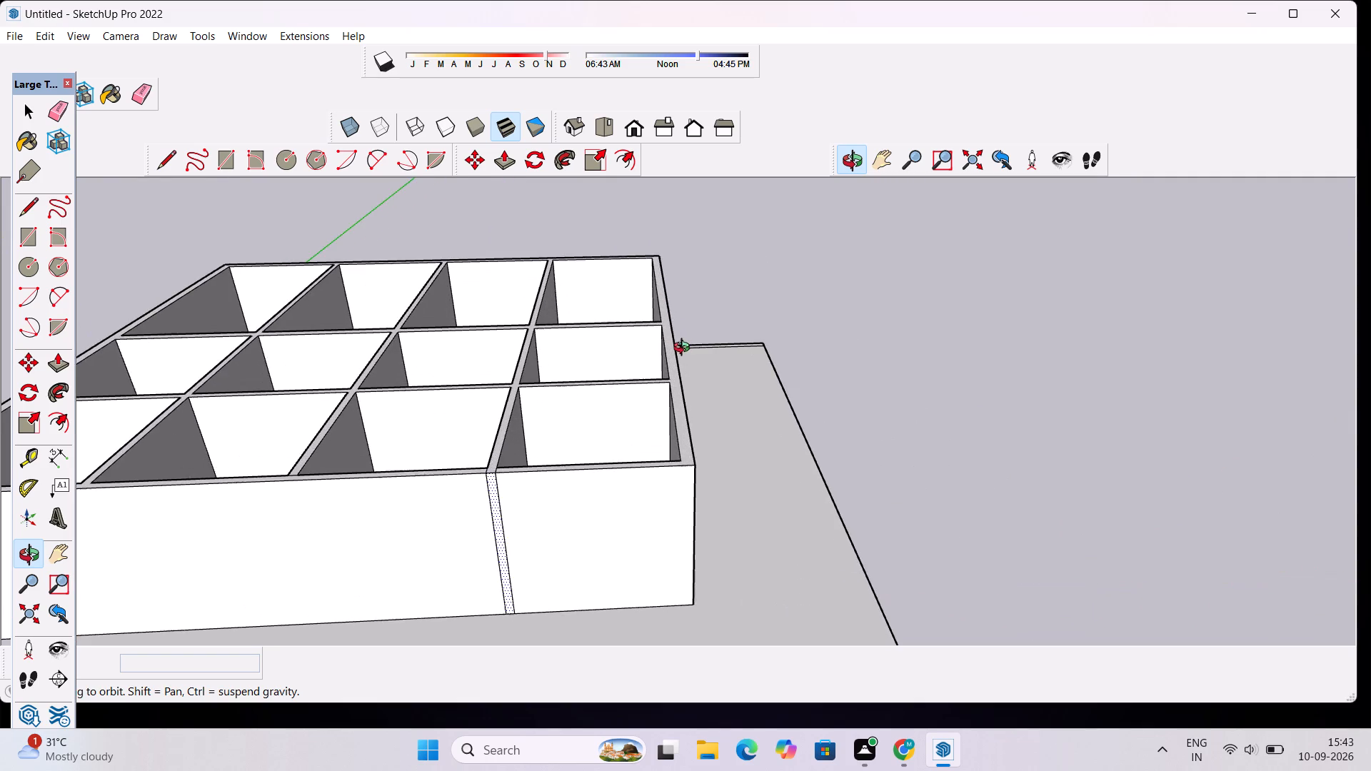
drag(710, 314, 699, 390)
scroll(699, 390, down, 5)
key(space)
triple_click(704, 406)
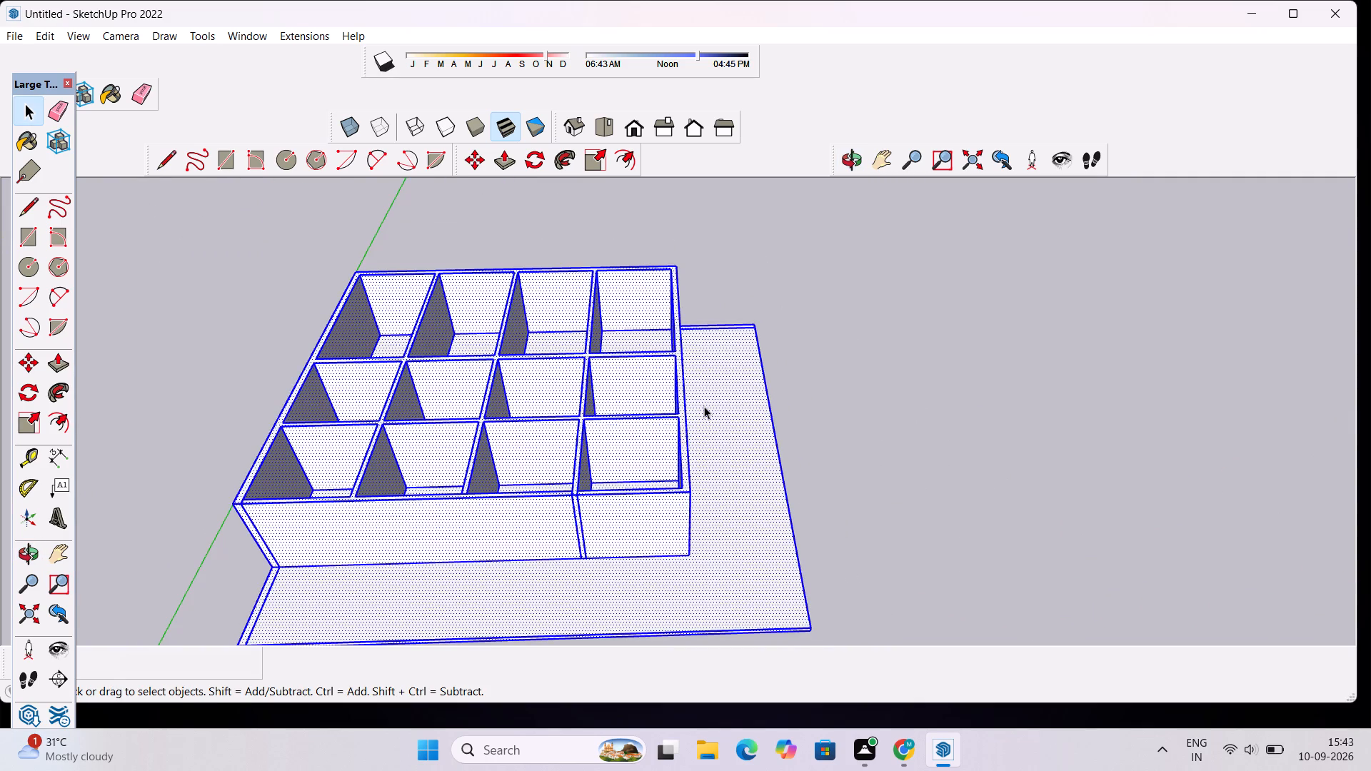
right_click(731, 398)
click(784, 543)
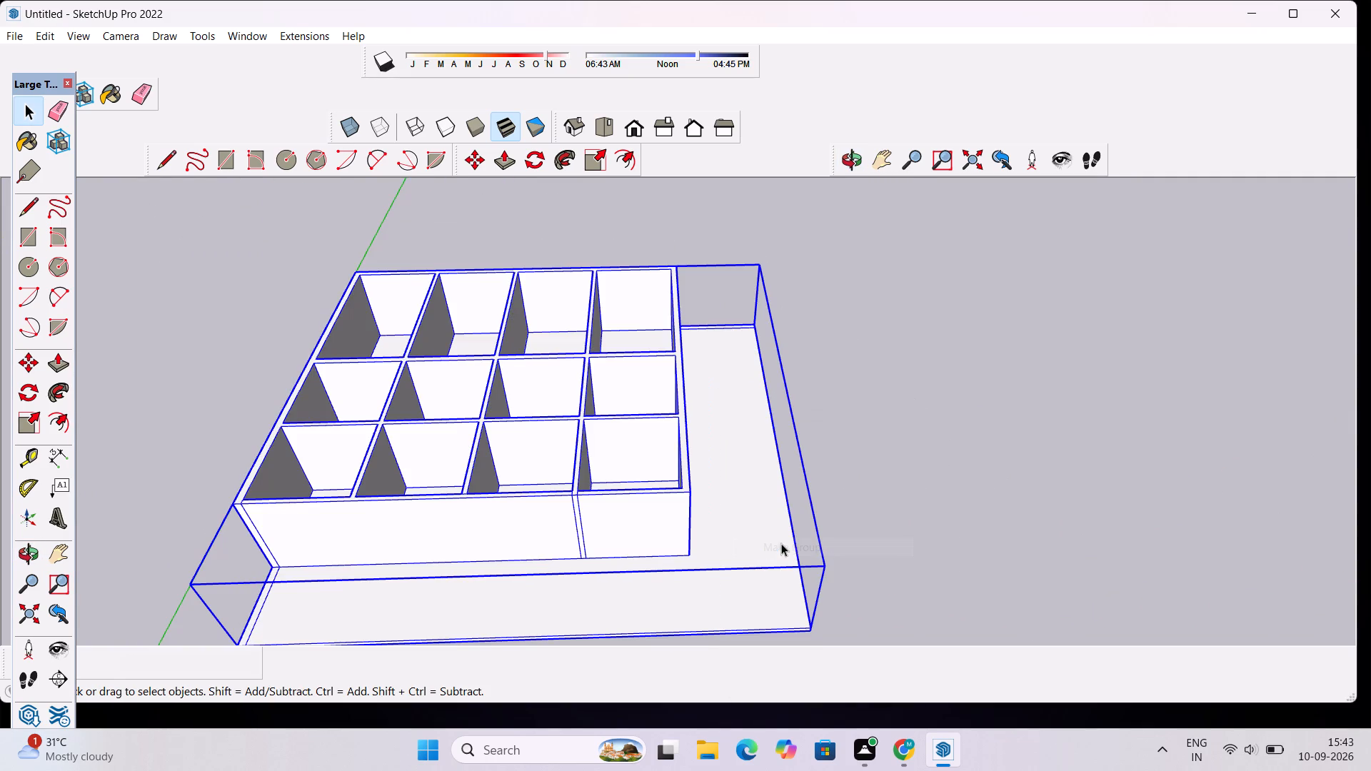
key(space)
click(873, 426)
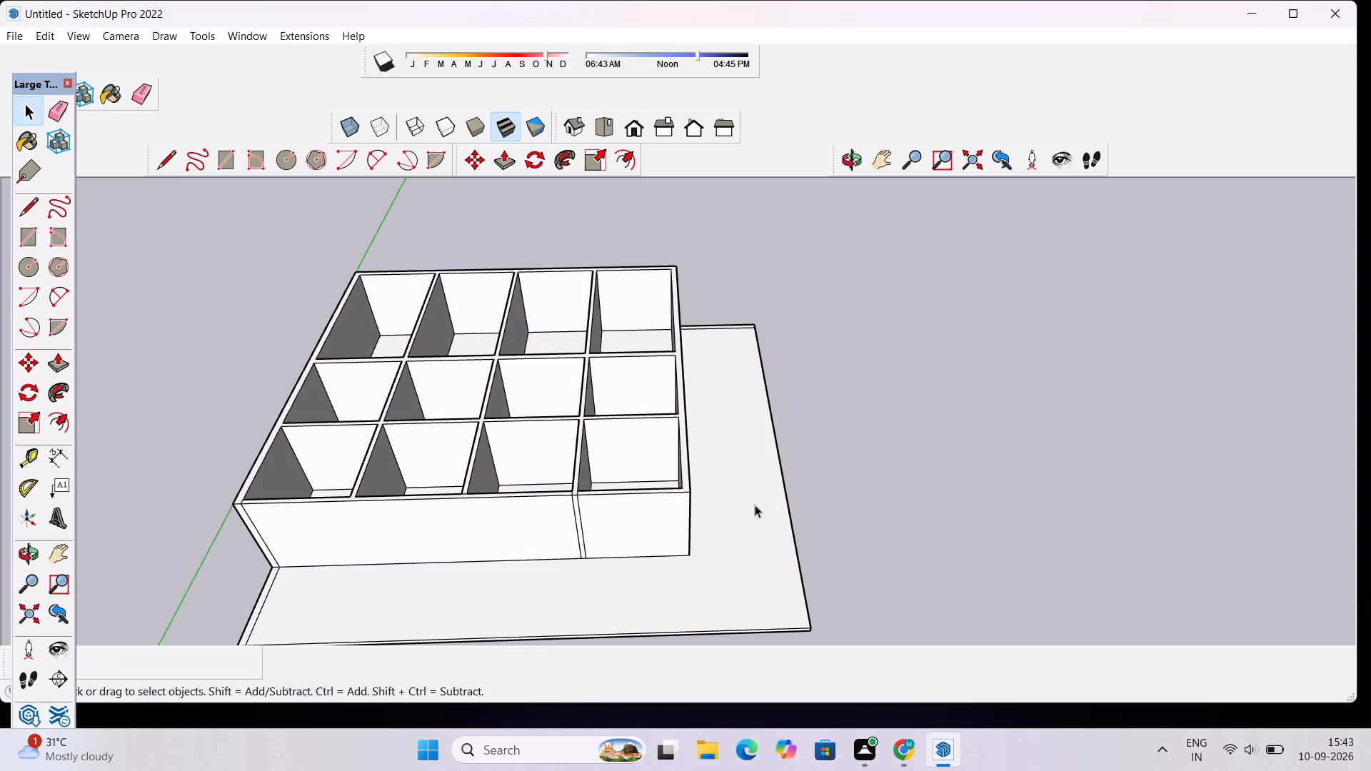
Copy the ground-floor group up 10' 6" from its bottom slab corner onto the top corner of its walls.
click(710, 539)
key(m)
scroll(498, 458, down, 6)
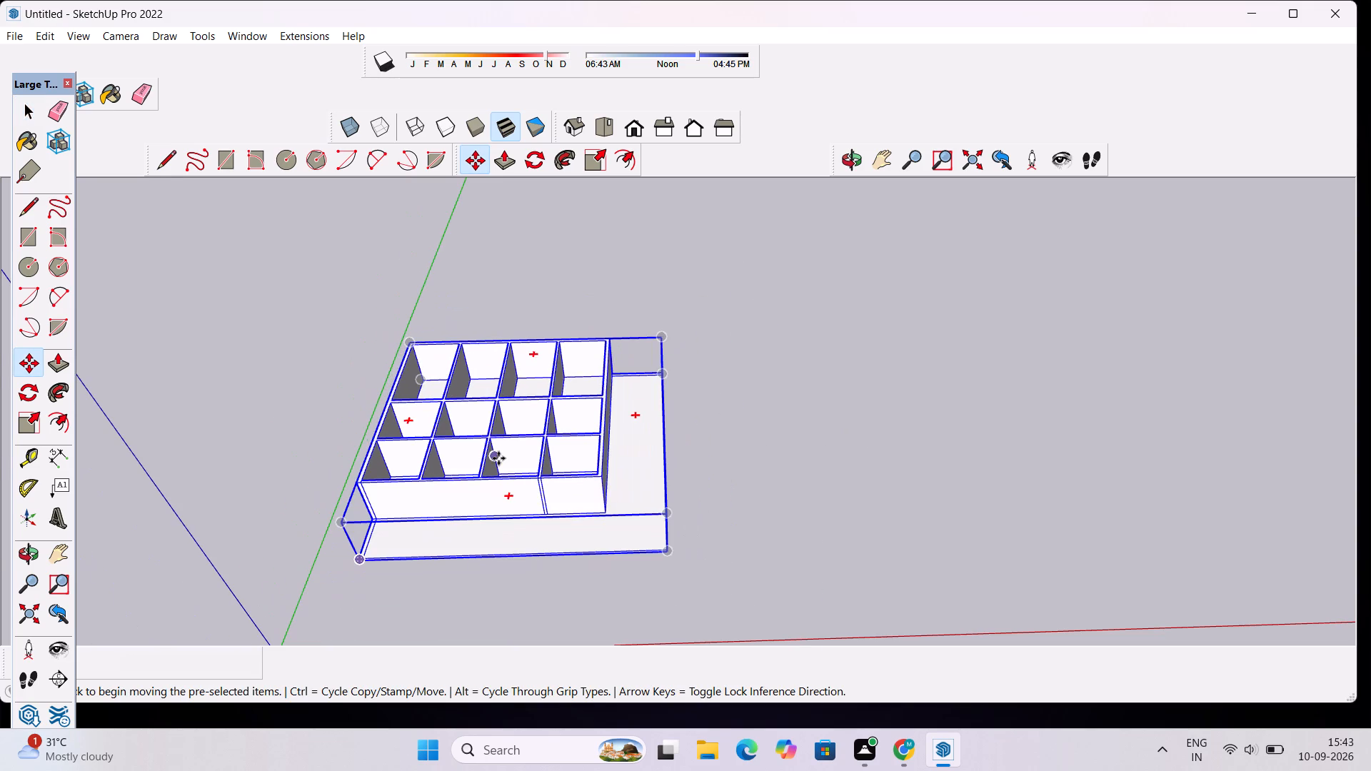
click(857, 157)
drag(586, 244, 614, 236)
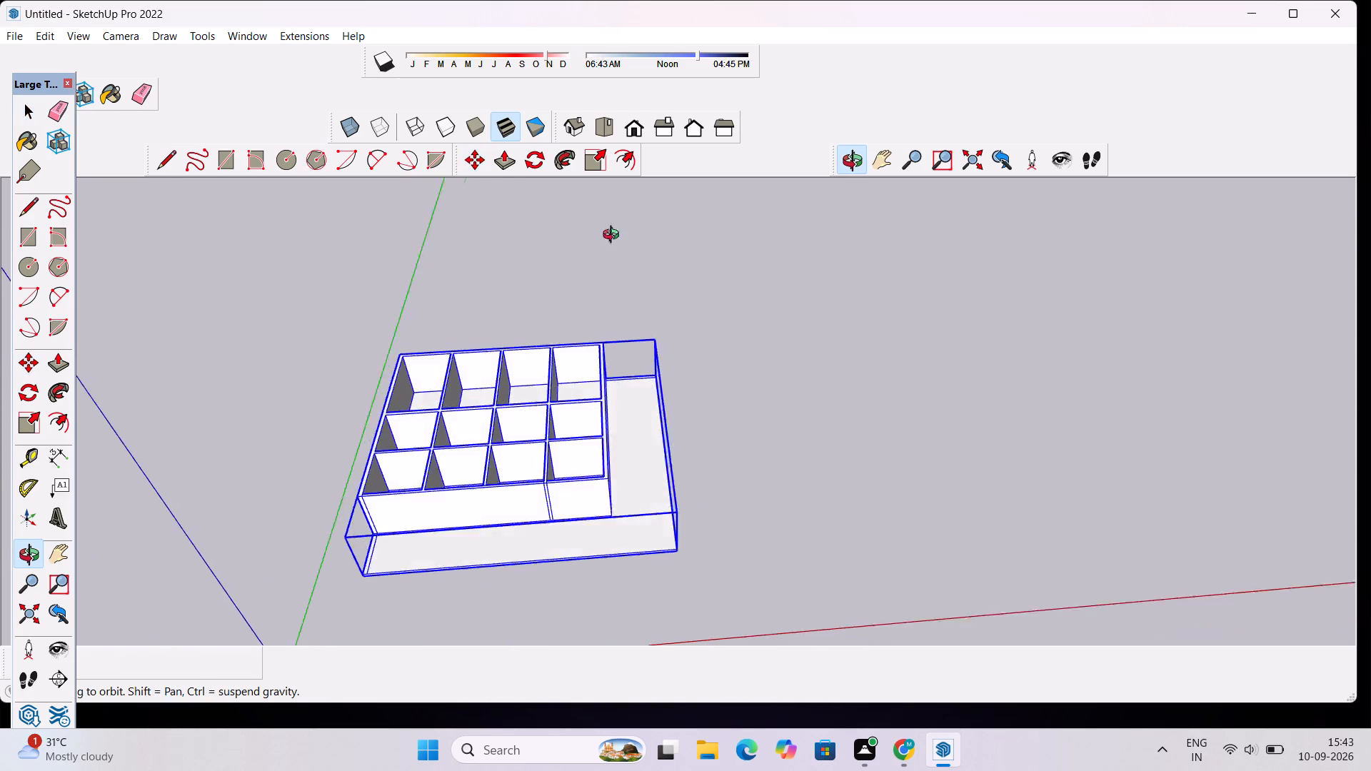
drag(614, 236, 910, 148)
drag(482, 576, 592, 485)
scroll(416, 595, up, 4)
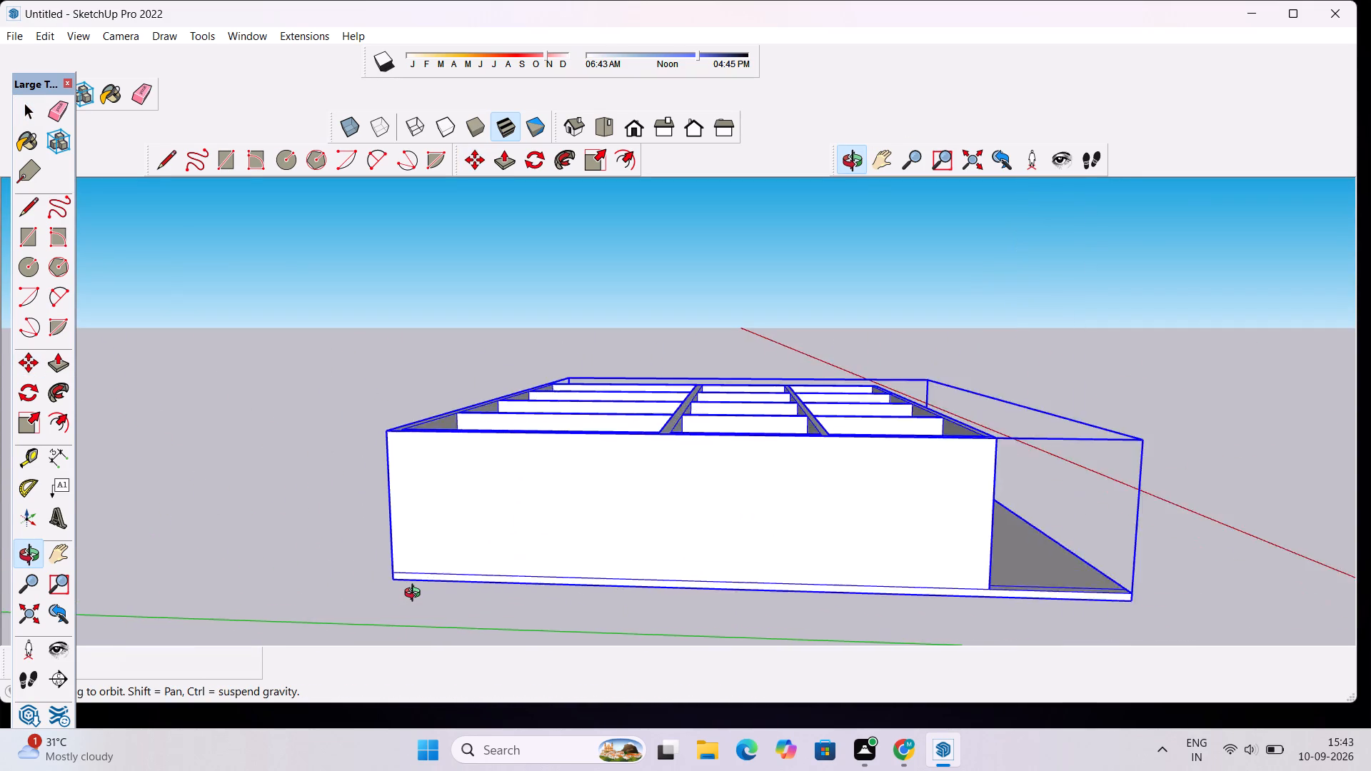
scroll(416, 595, up, 9)
key(m)
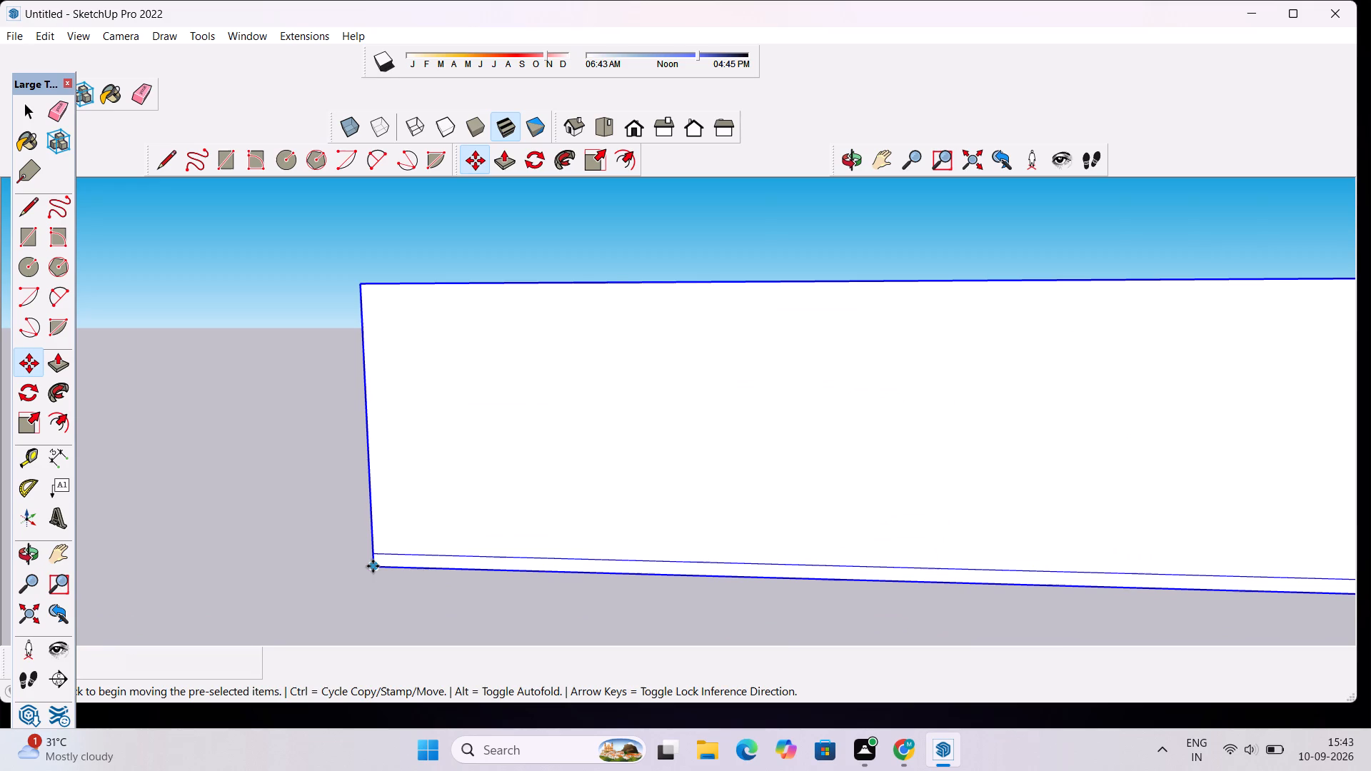
click(373, 566)
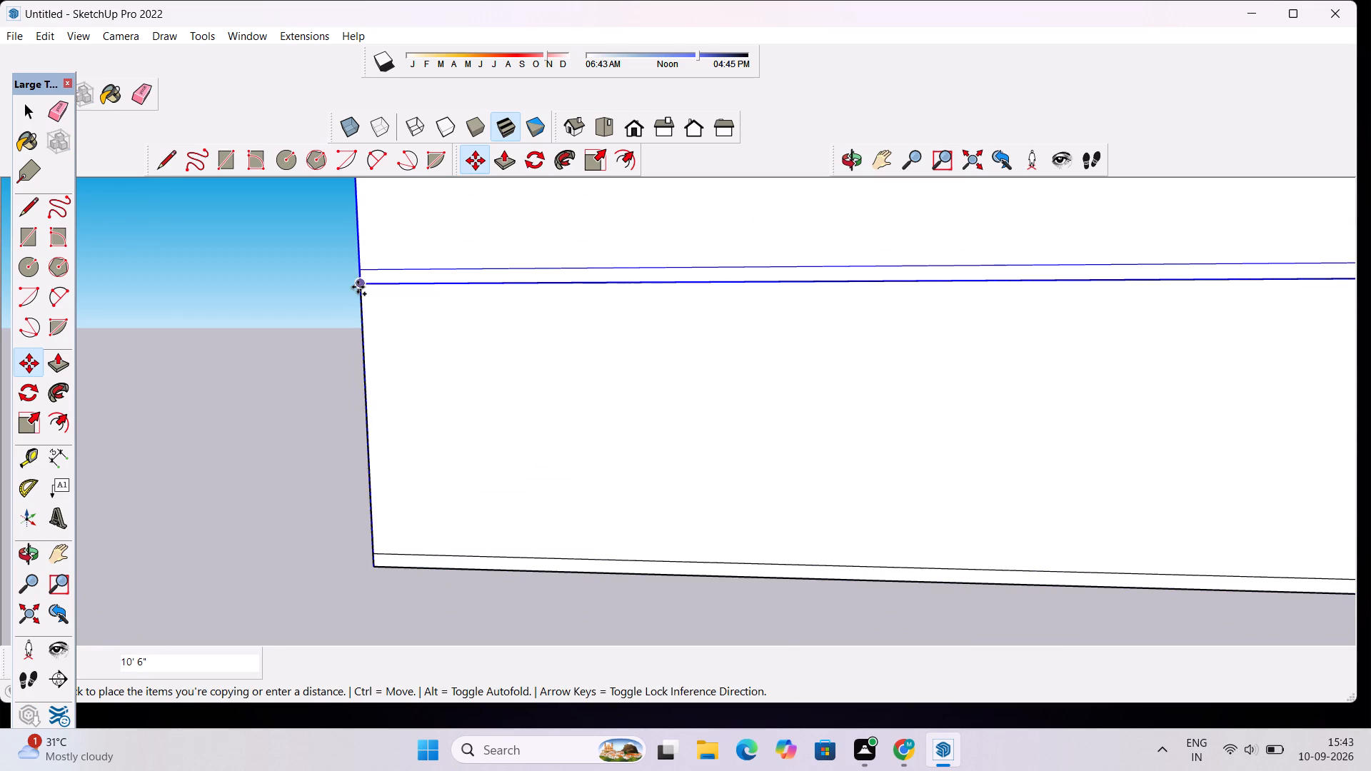
click(358, 287)
Copy the upper storey group upward from its bottom corner to its top corner as a third storey.
scroll(408, 288, down, 1)
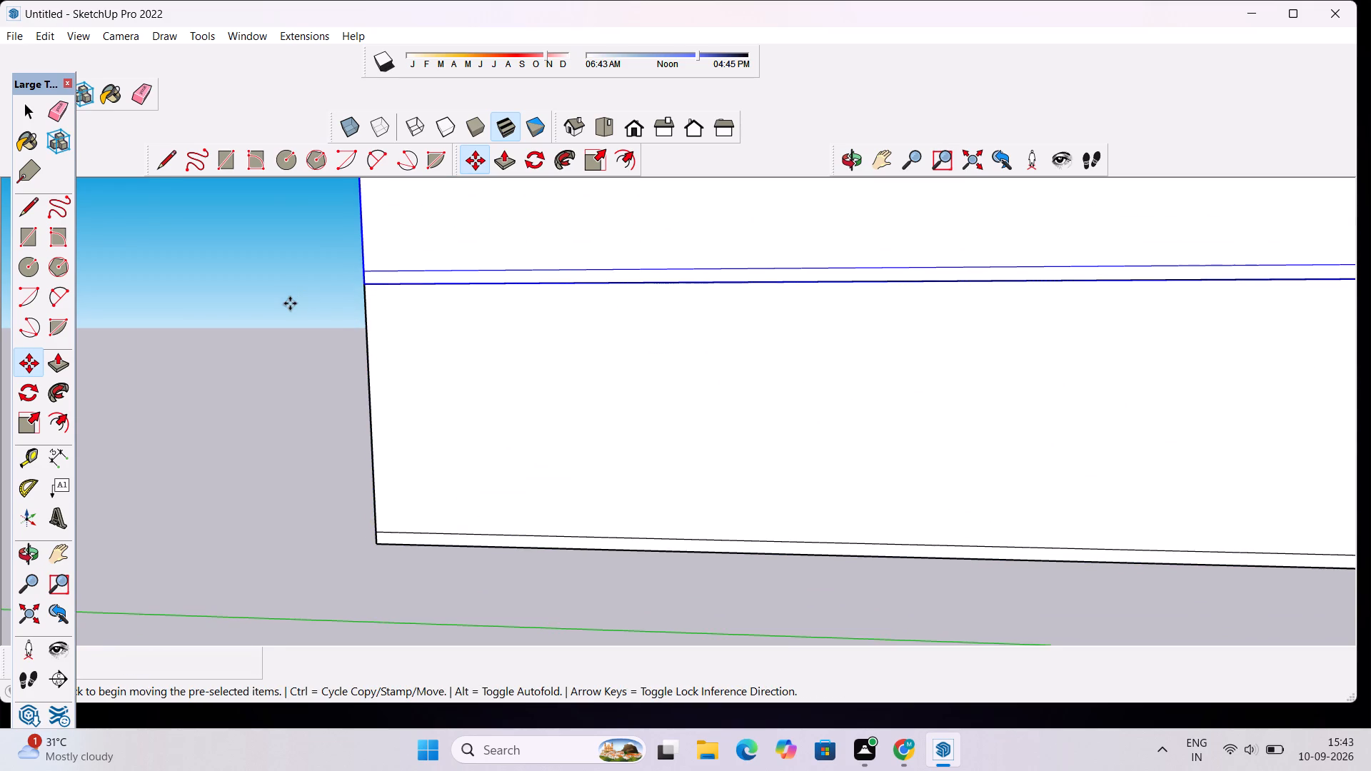
scroll(288, 308, down, 20)
scroll(288, 308, down, 1)
scroll(301, 231, up, 2)
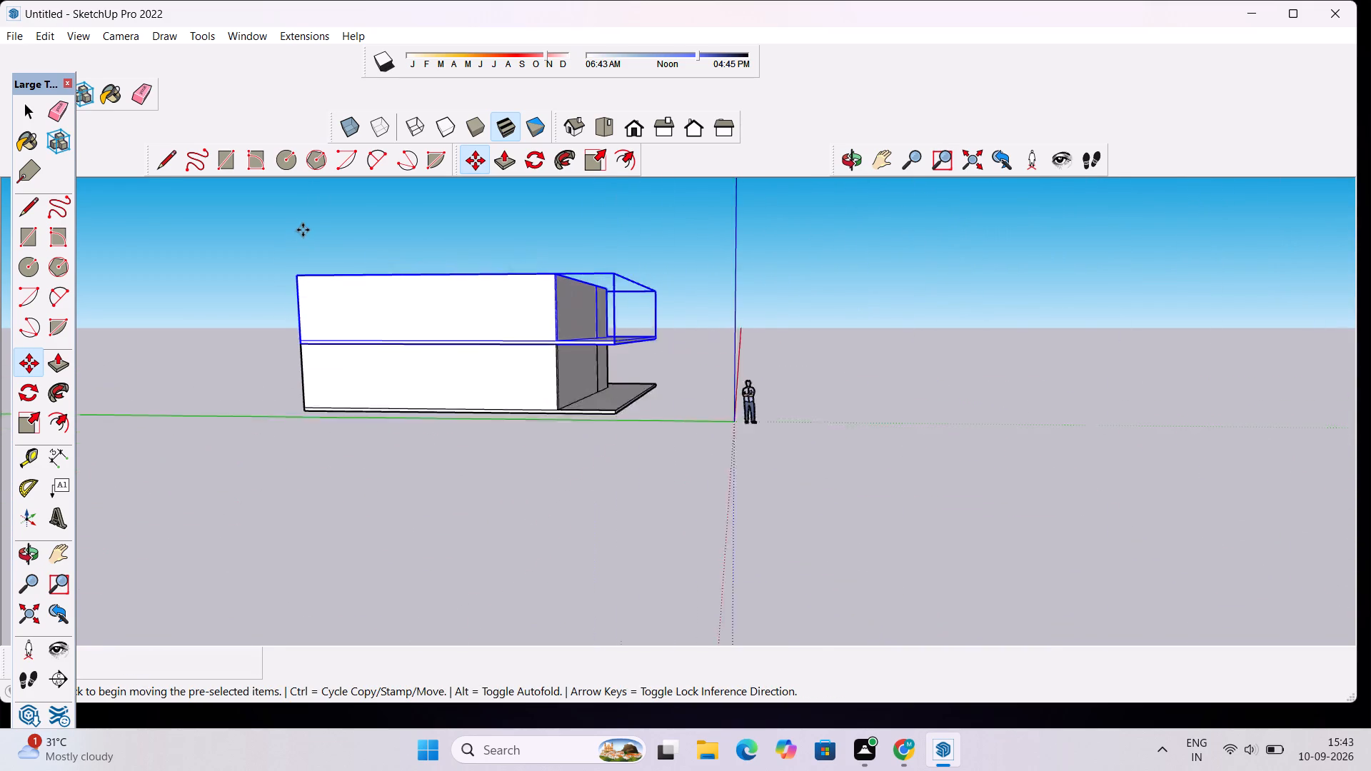
scroll(303, 230, up, 11)
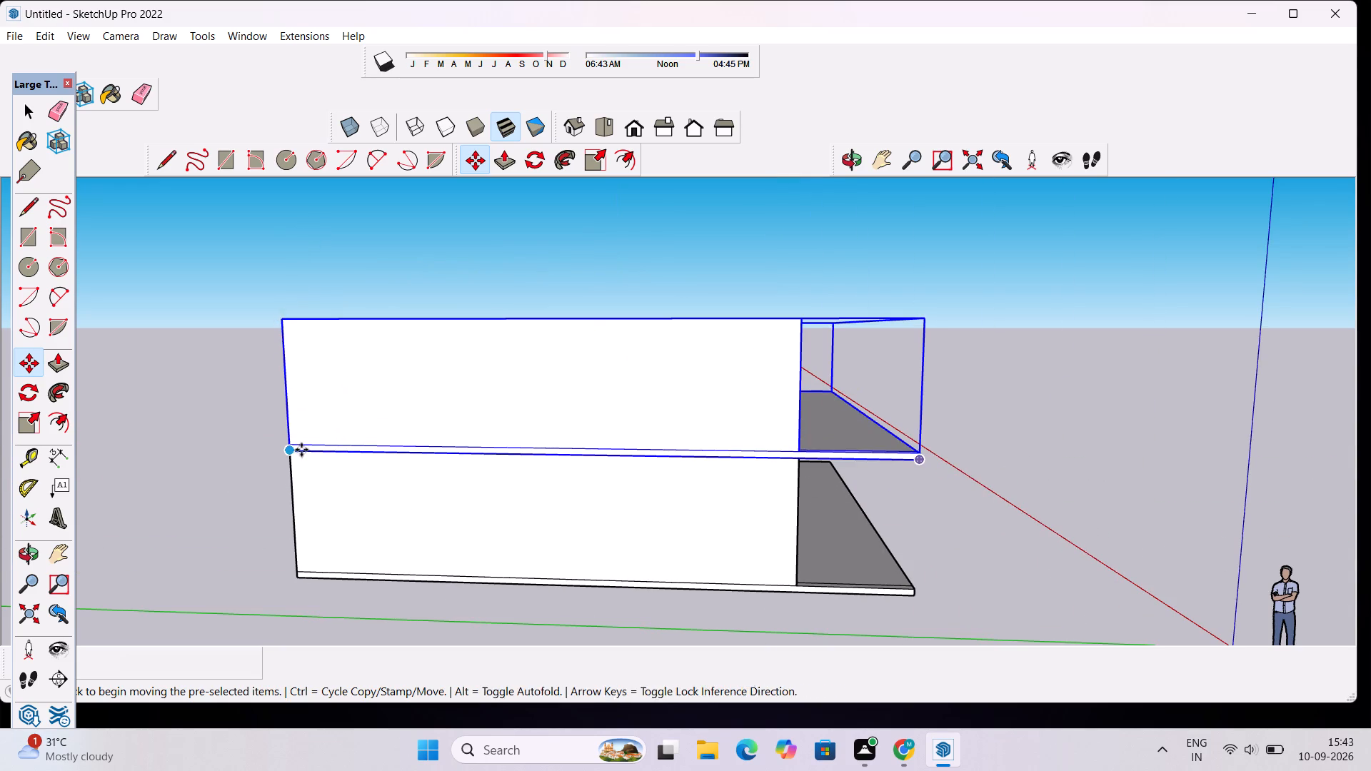
scroll(301, 450, up, 6)
click(281, 453)
scroll(291, 379, down, 5)
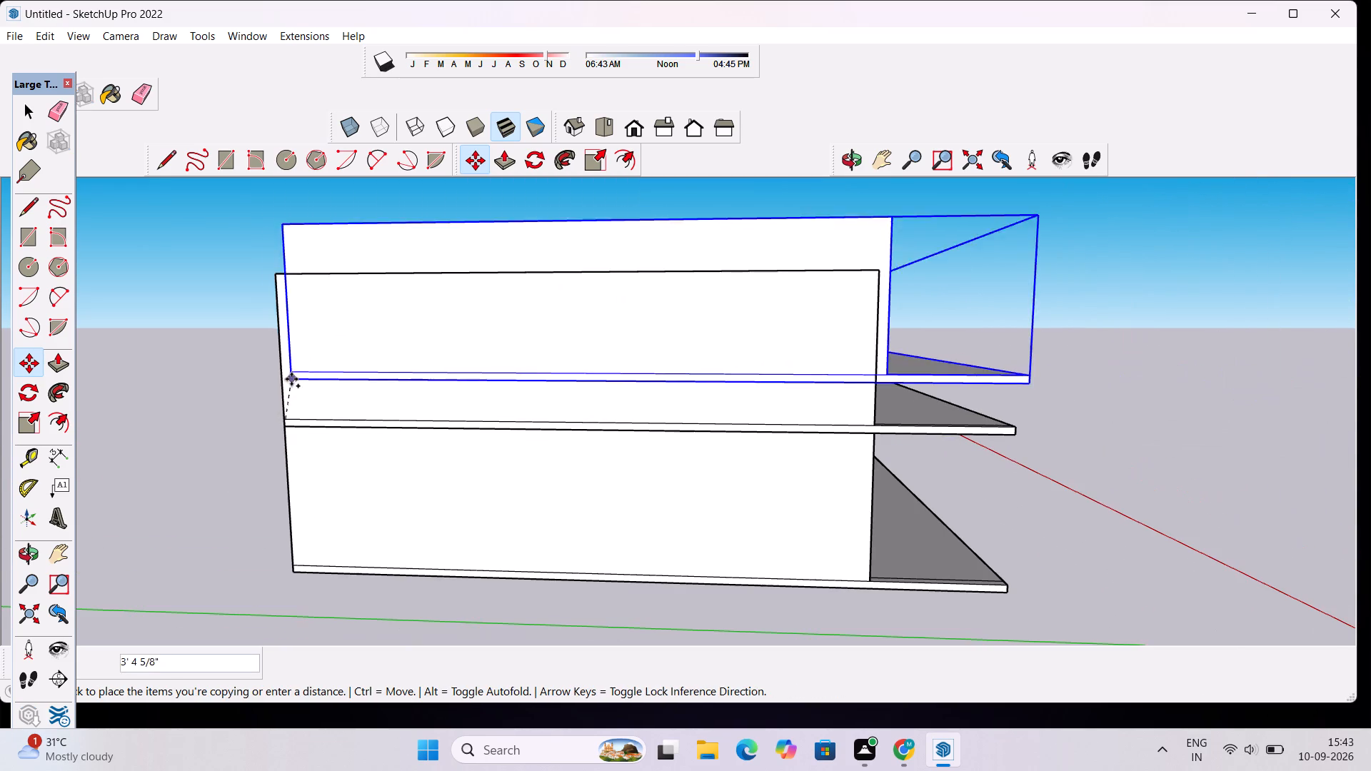
scroll(273, 273, up, 5)
click(273, 274)
Examine the stacked storeys from several sides, including the overhanging slabs and the outer wall corners.
scroll(273, 274, down, 3)
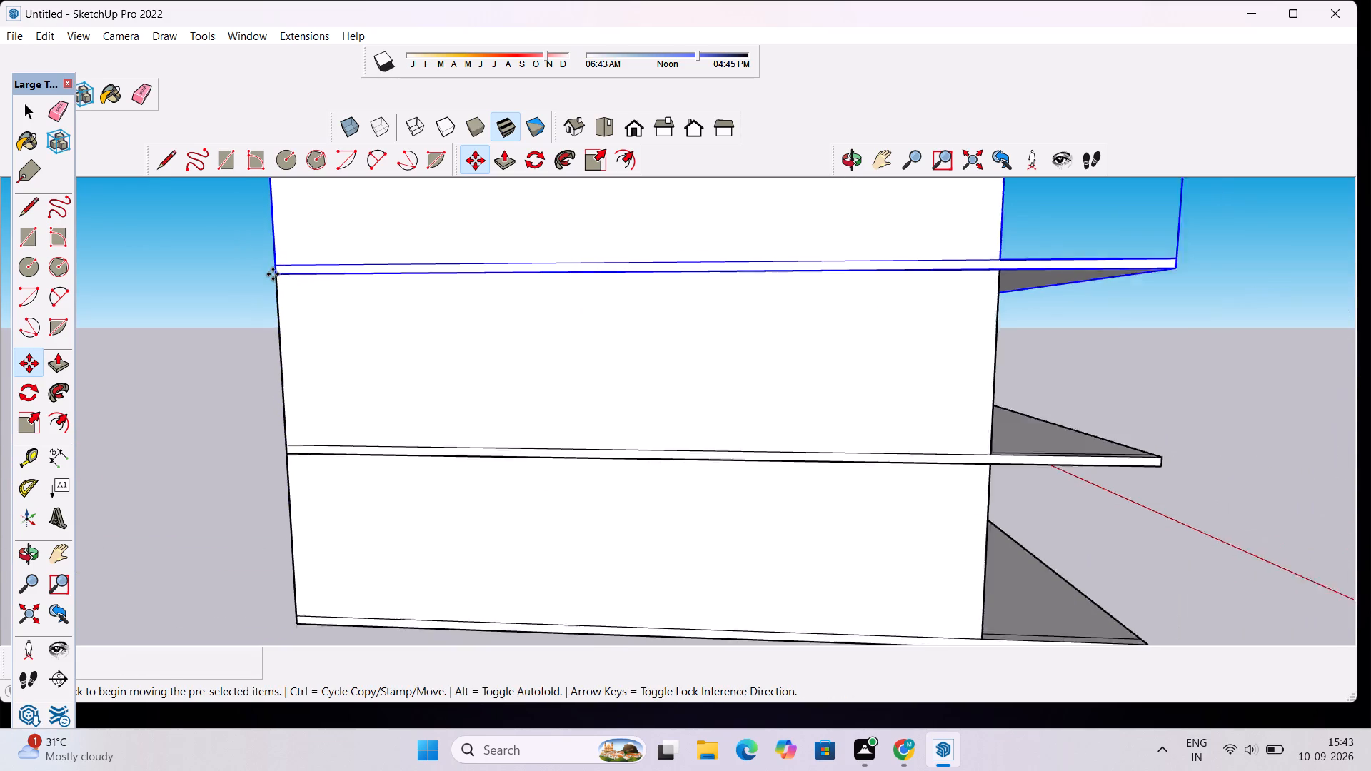
scroll(273, 274, down, 11)
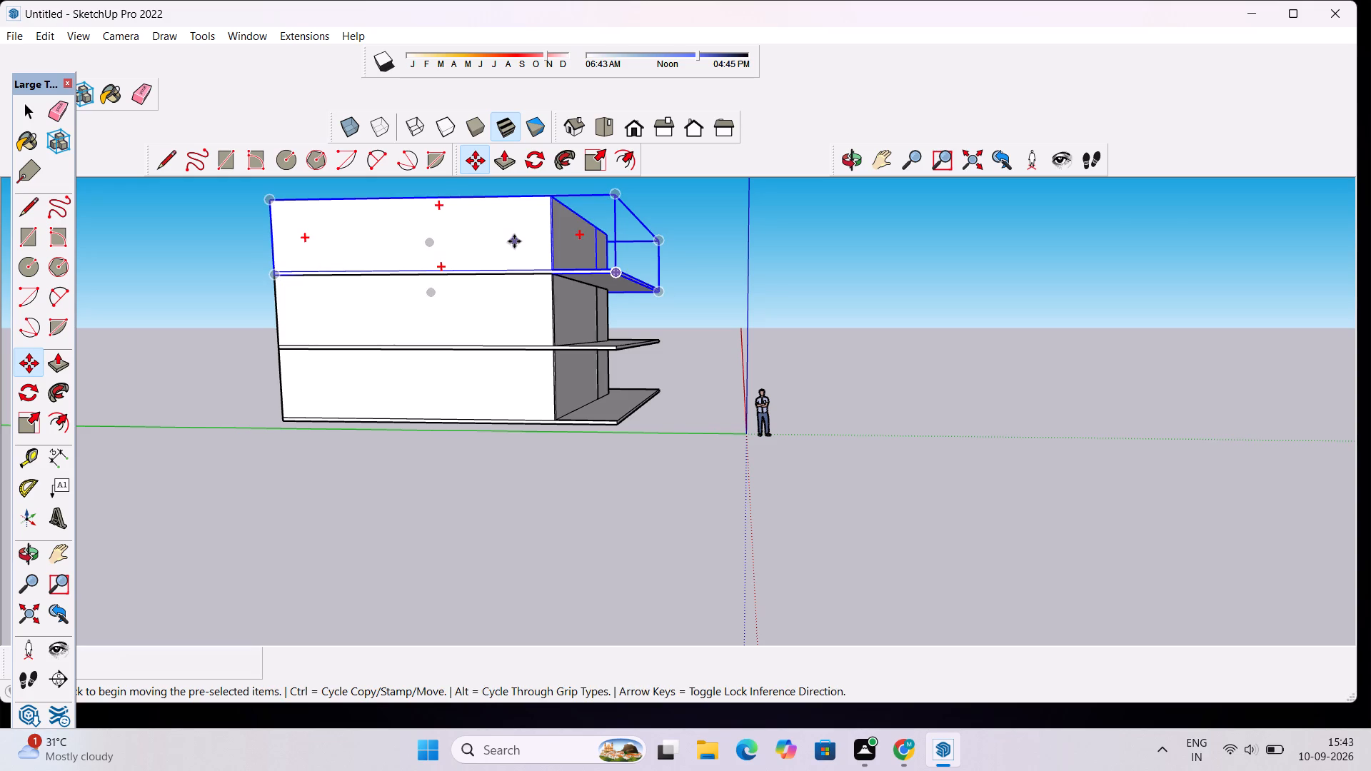
key(space)
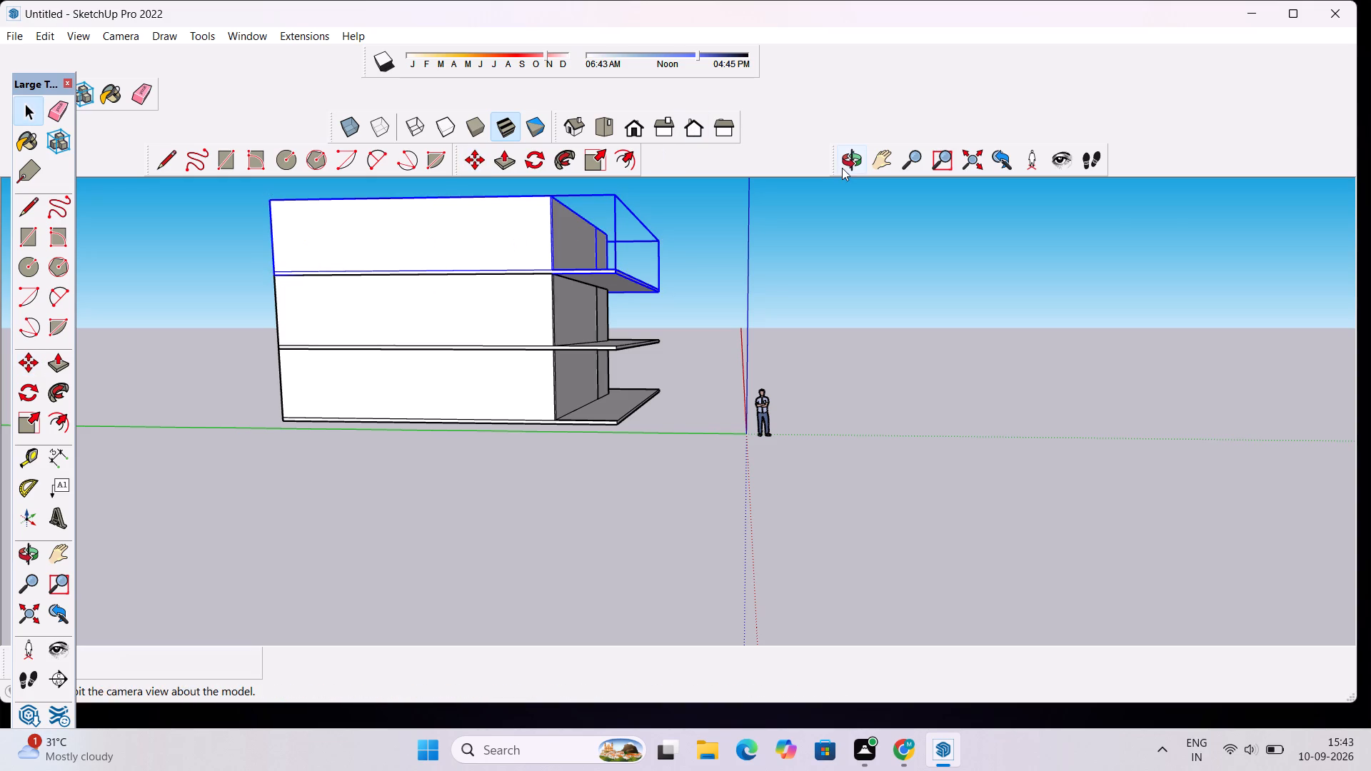
click(845, 168)
drag(813, 226, 280, 350)
scroll(663, 310, down, 7)
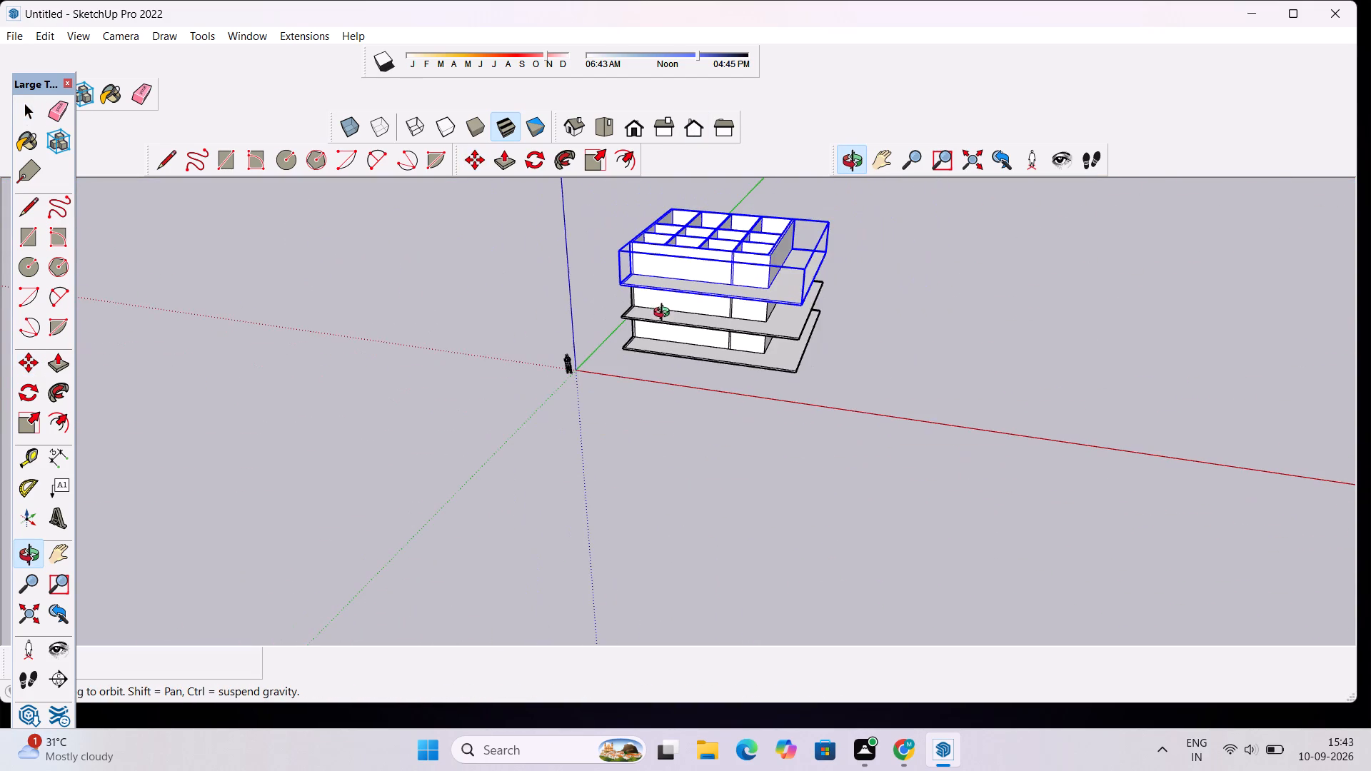
drag(903, 348, 207, 334)
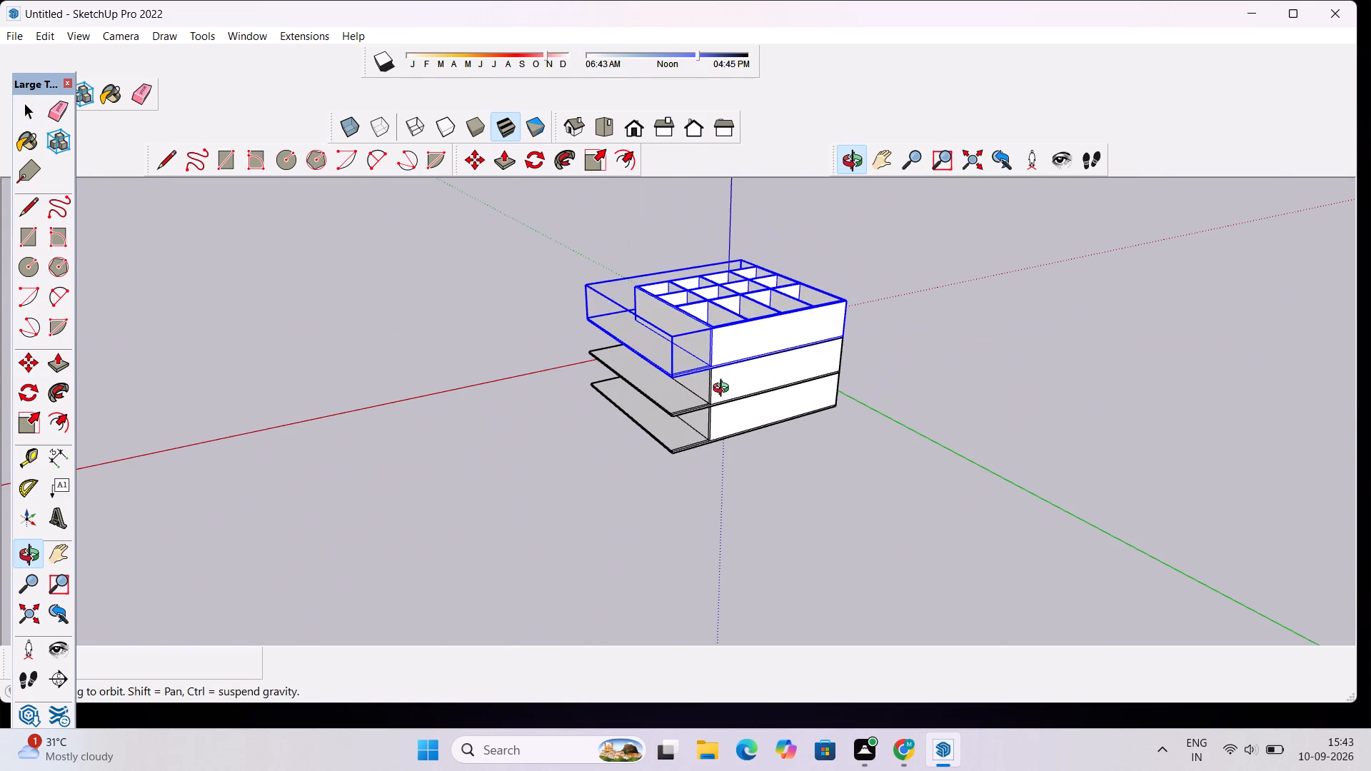
scroll(724, 390, up, 6)
drag(542, 371, 733, 463)
drag(895, 434, 771, 455)
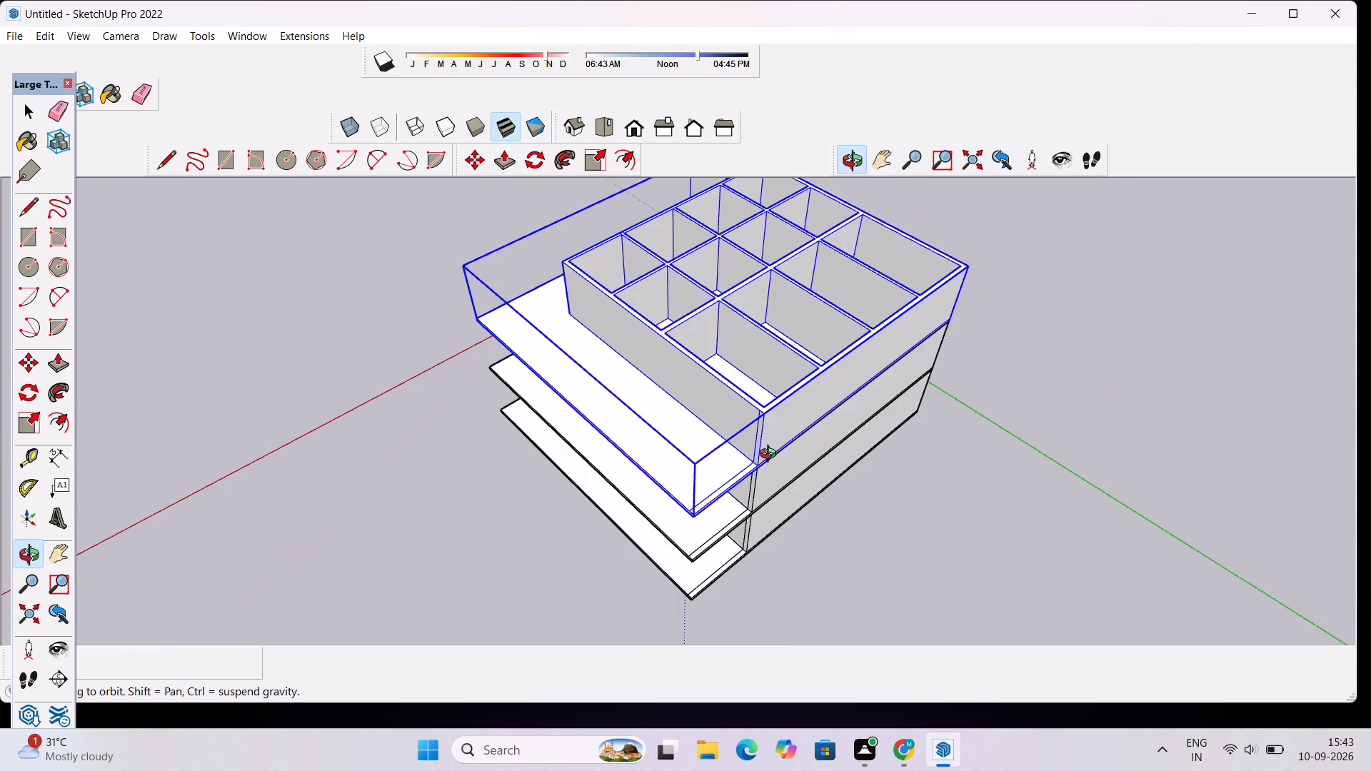
drag(771, 455, 770, 455)
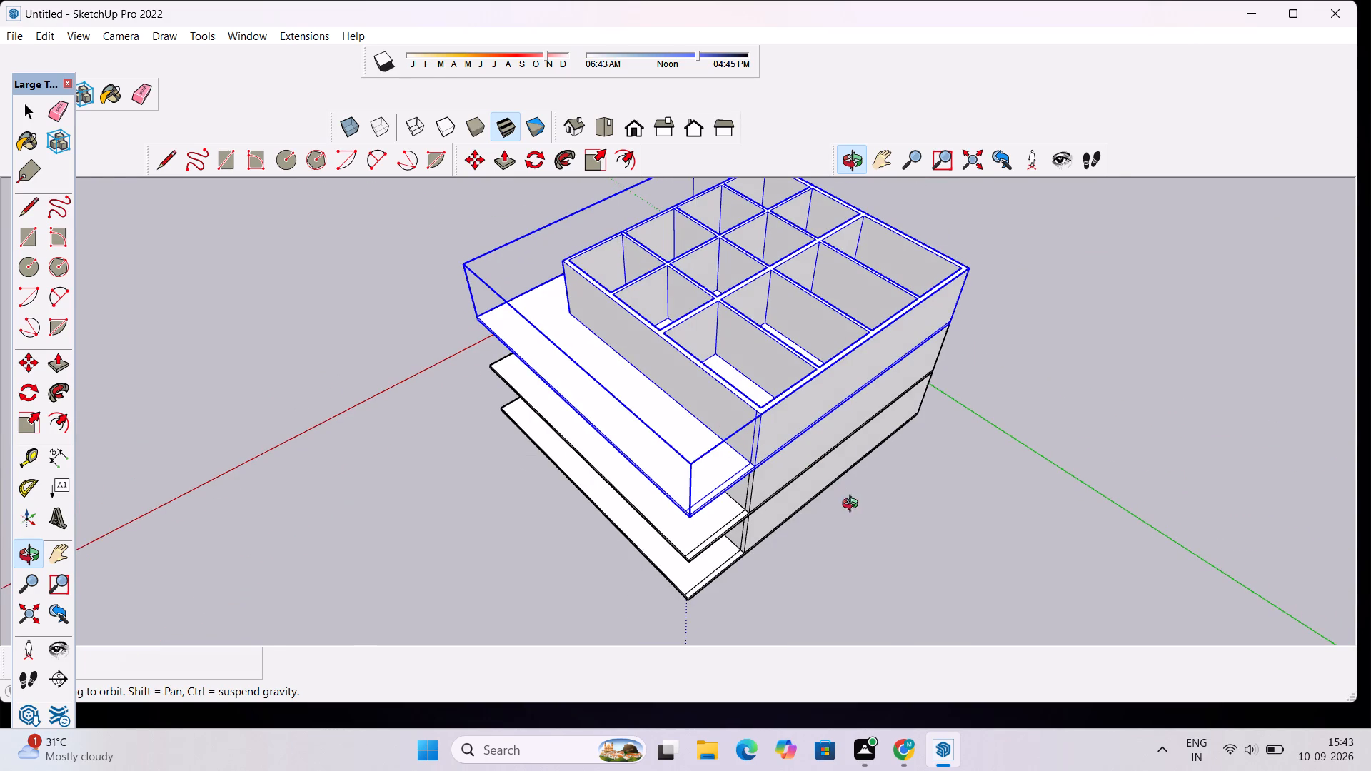
key(space)
click(855, 519)
scroll(685, 491, up, 12)
scroll(975, 470, down, 6)
drag(1021, 445, 808, 370)
click(845, 167)
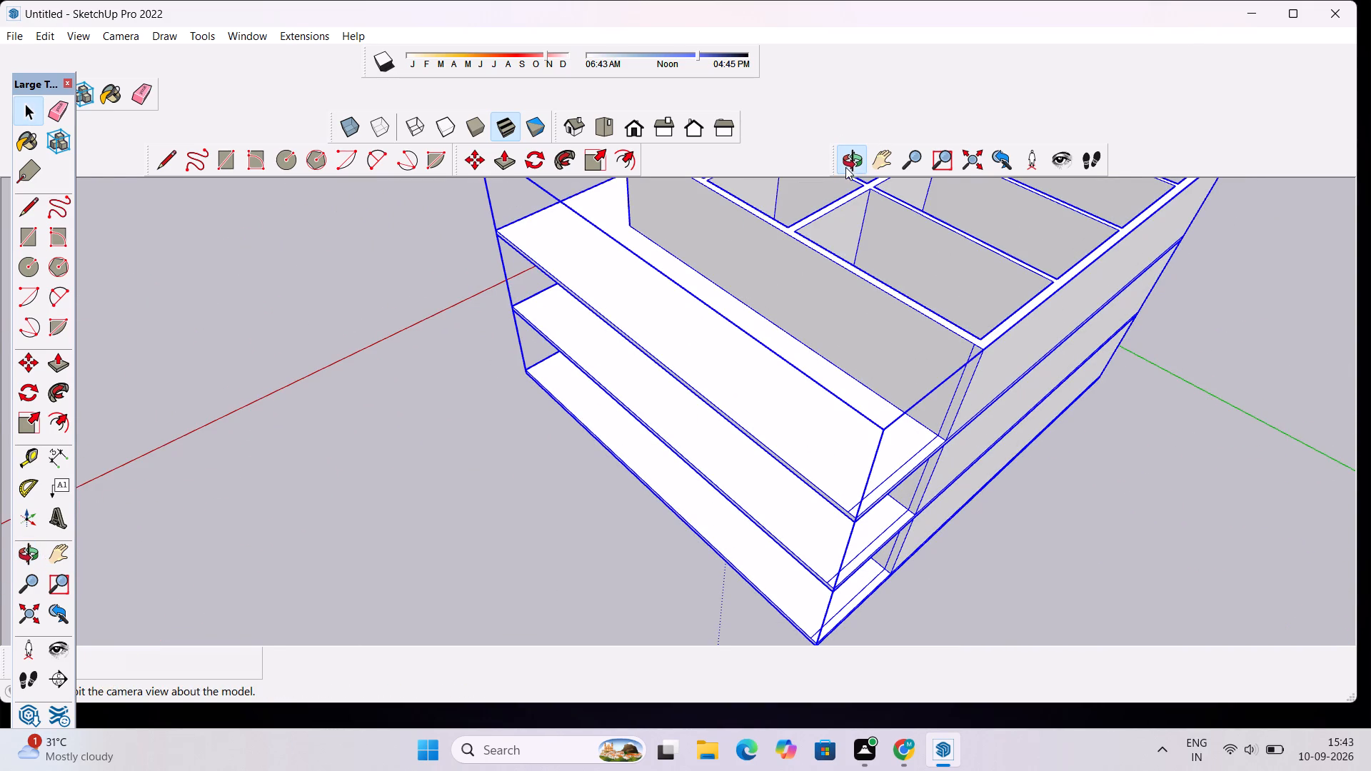
drag(961, 411, 668, 324)
key(space)
click(449, 371)
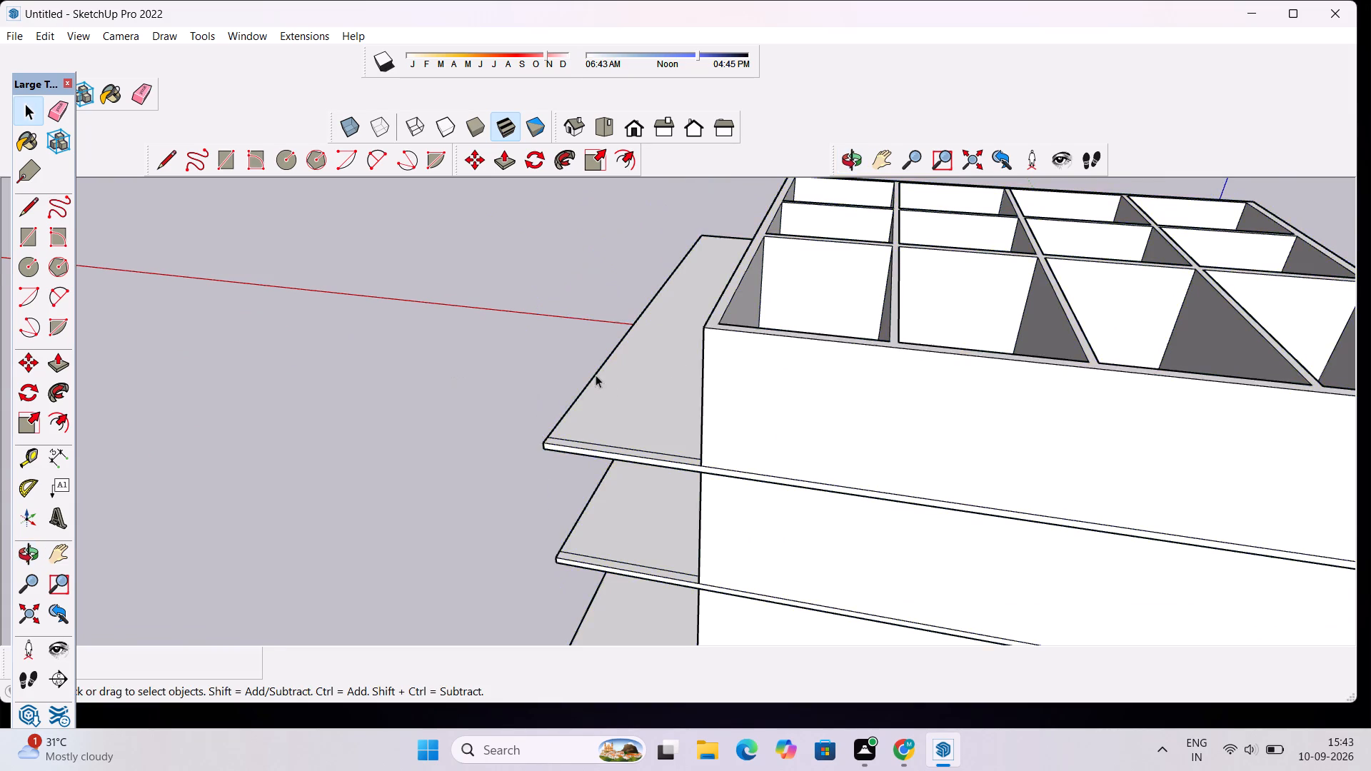
Open the top storey group for editing at its overhanging slab.
scroll(597, 375, down, 7)
scroll(716, 437, up, 10)
click(767, 366)
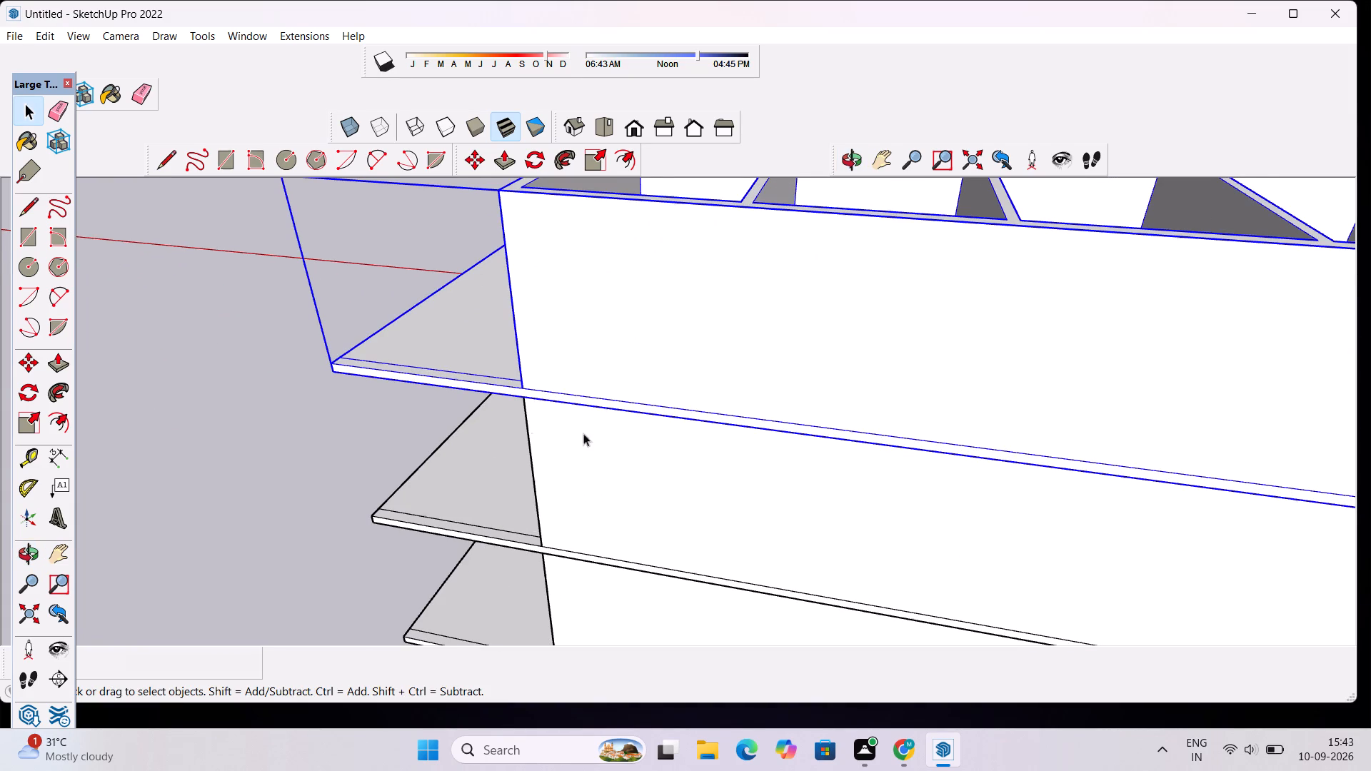
double_click(528, 388)
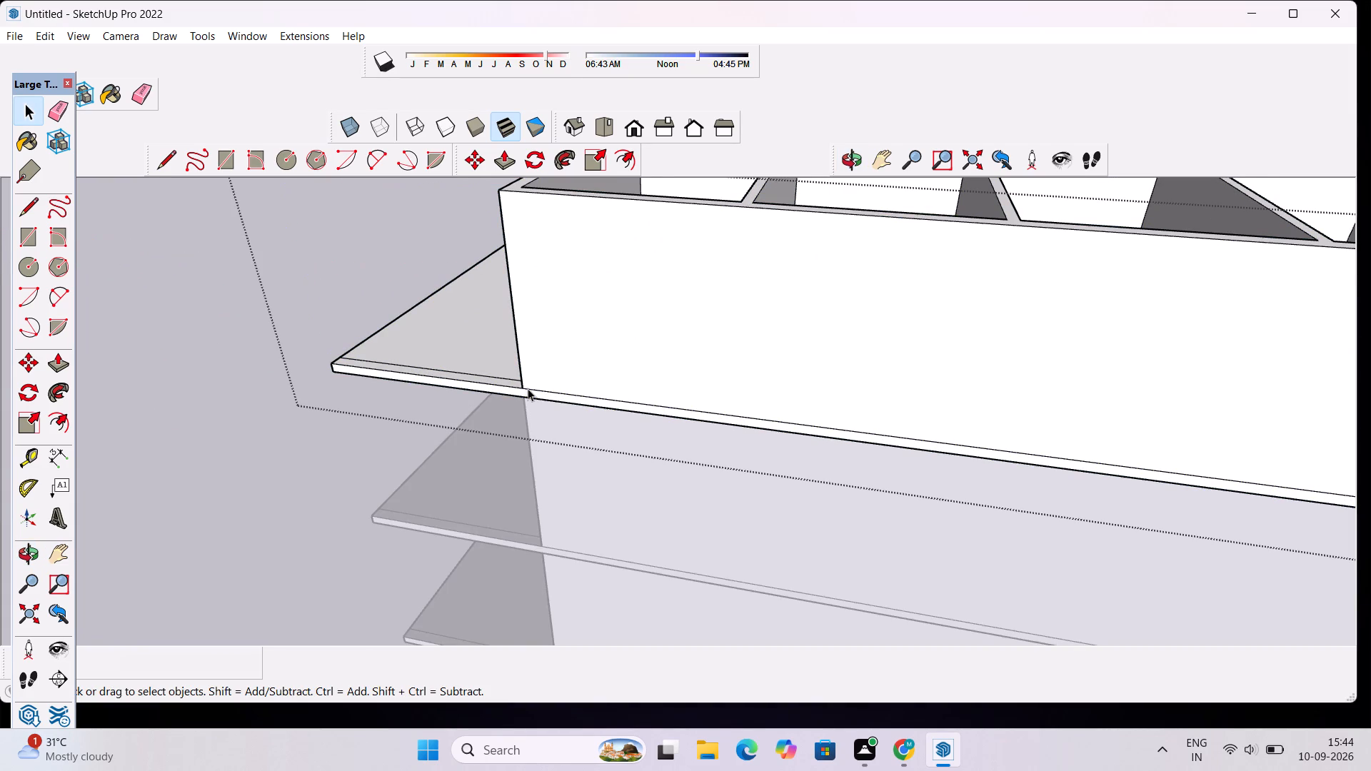
Copy the top-storey slab's two outer top edges about 108' 11" away from the building, and close the group.
click(528, 388)
ctrl+click(499, 384)
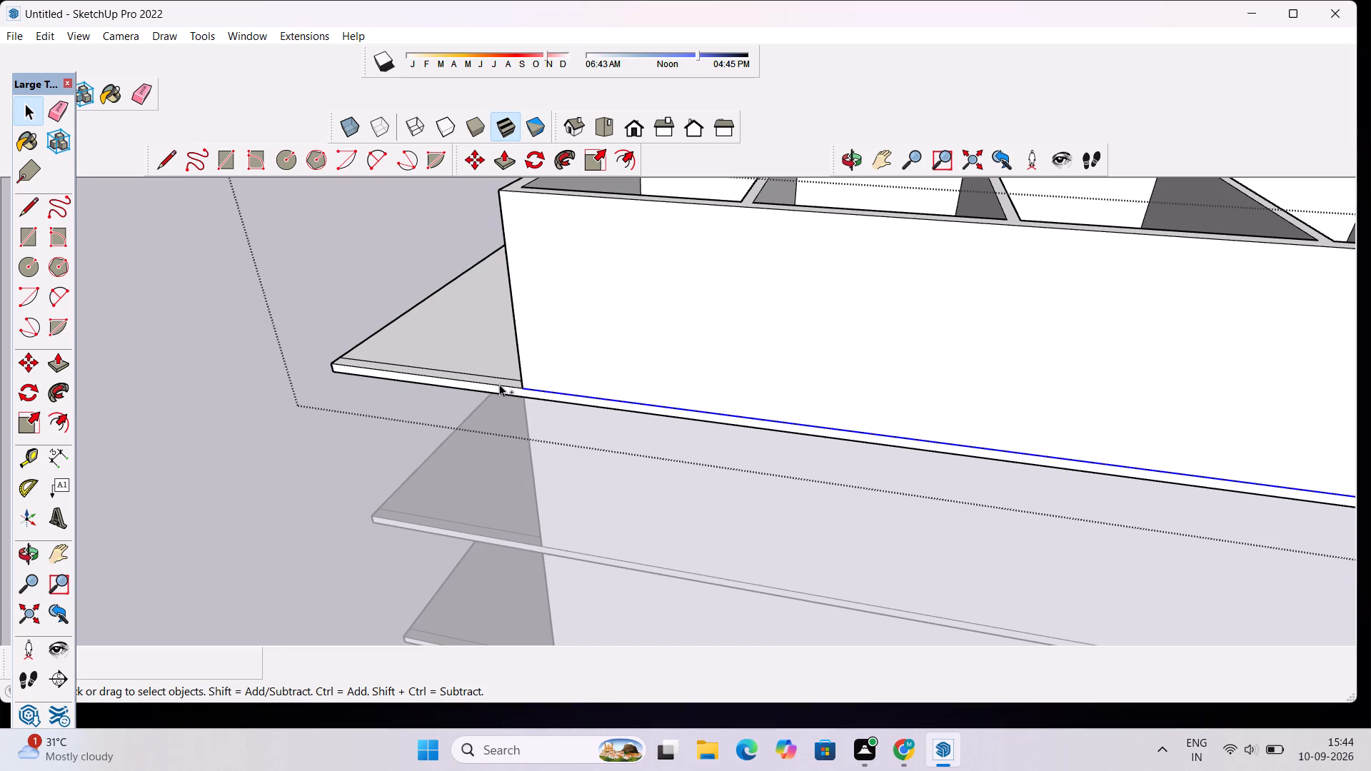
ctrl+scroll(499, 384, down, 9)
ctrl+scroll(417, 365, up, 8)
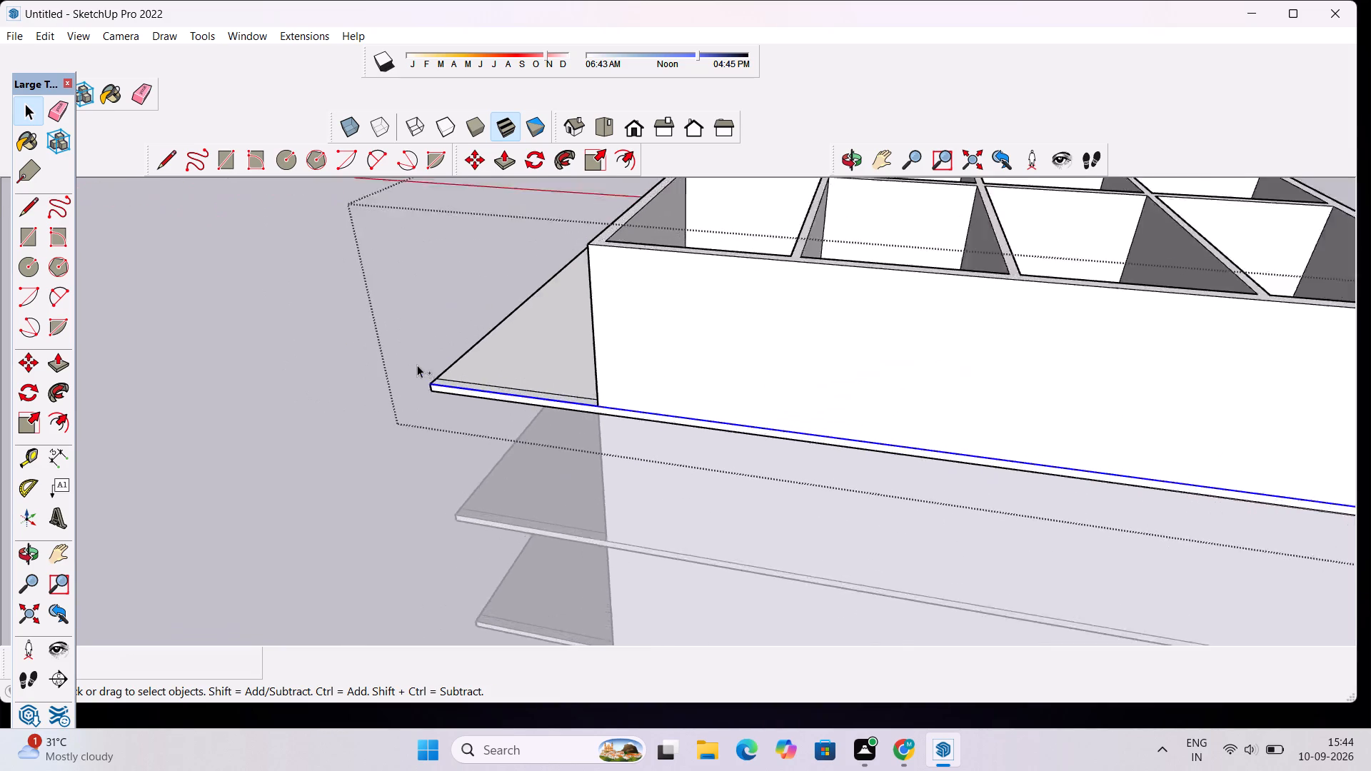
ctrl+scroll(417, 365, up, 7)
ctrl+click(476, 378)
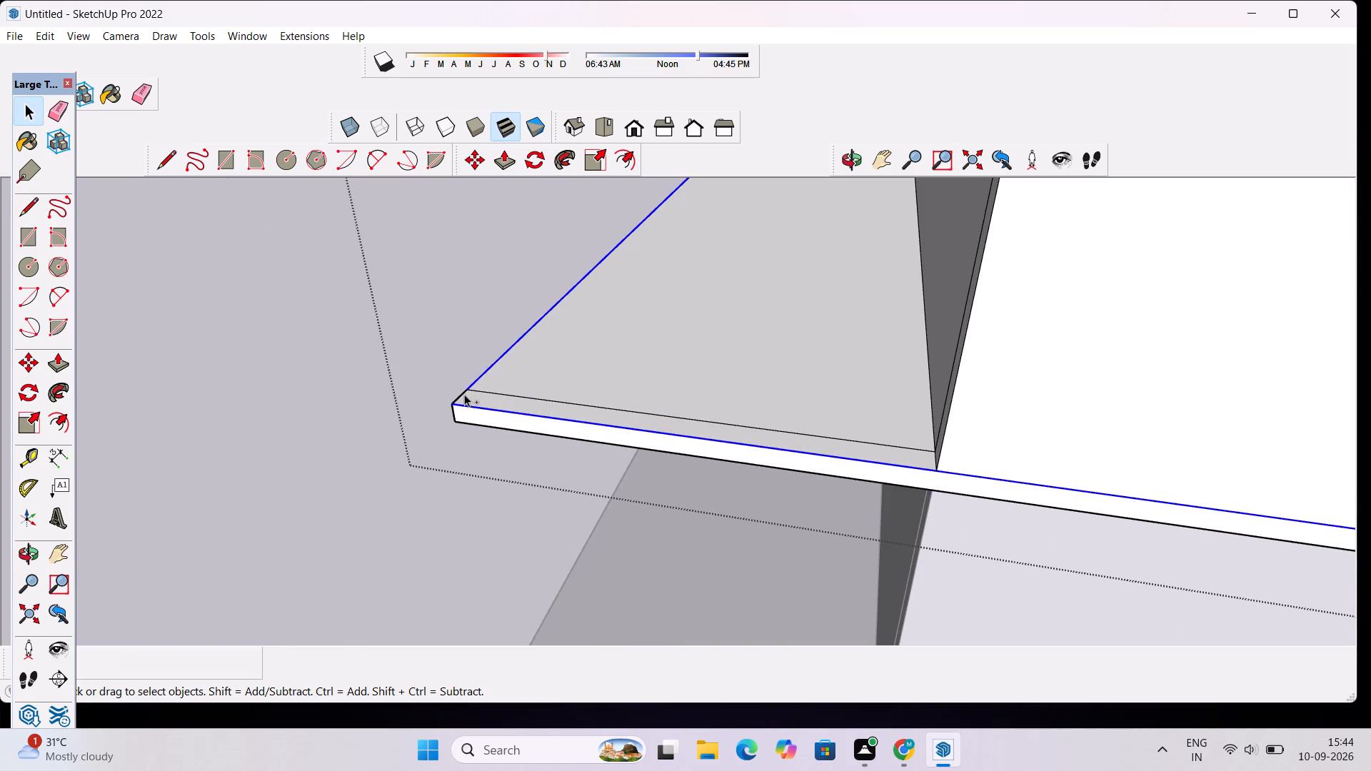
ctrl+click(463, 395)
click(838, 163)
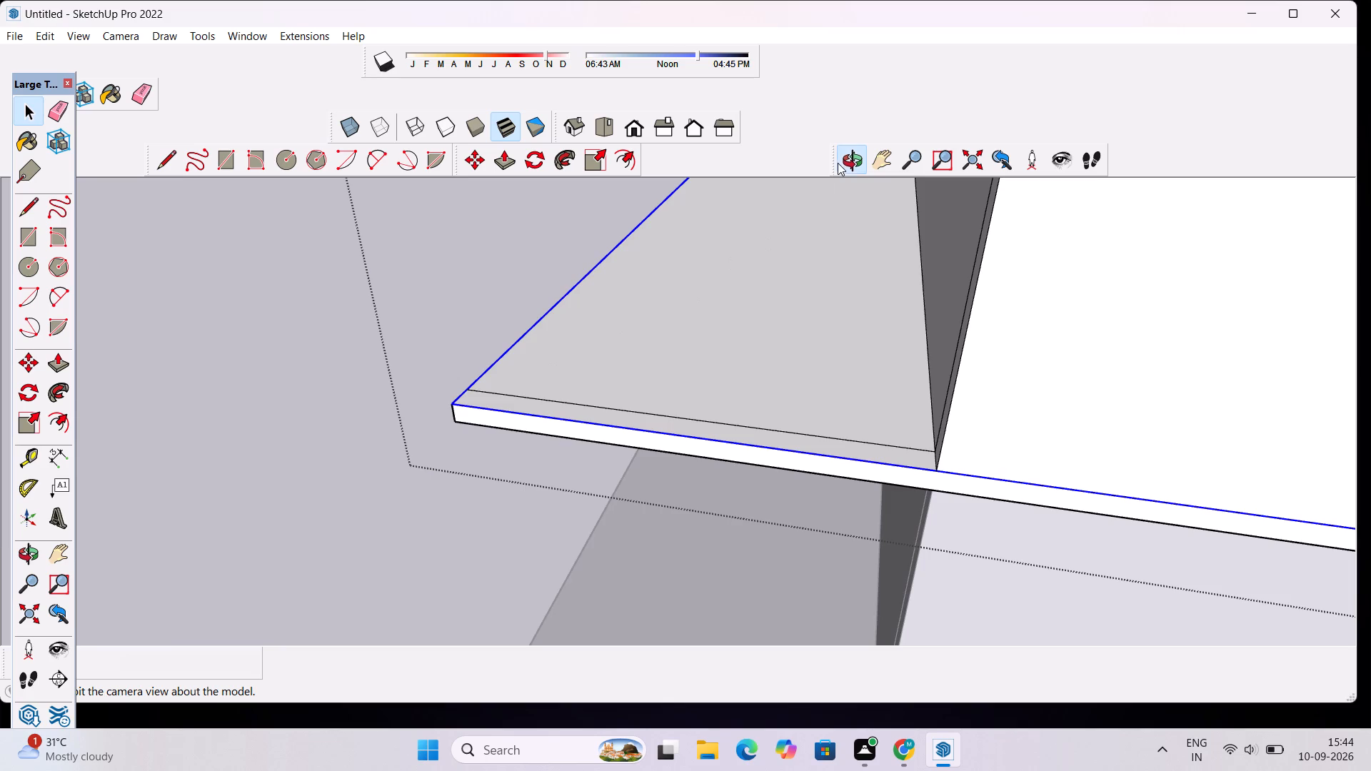
drag(484, 331, 886, 255)
scroll(273, 439, down, 15)
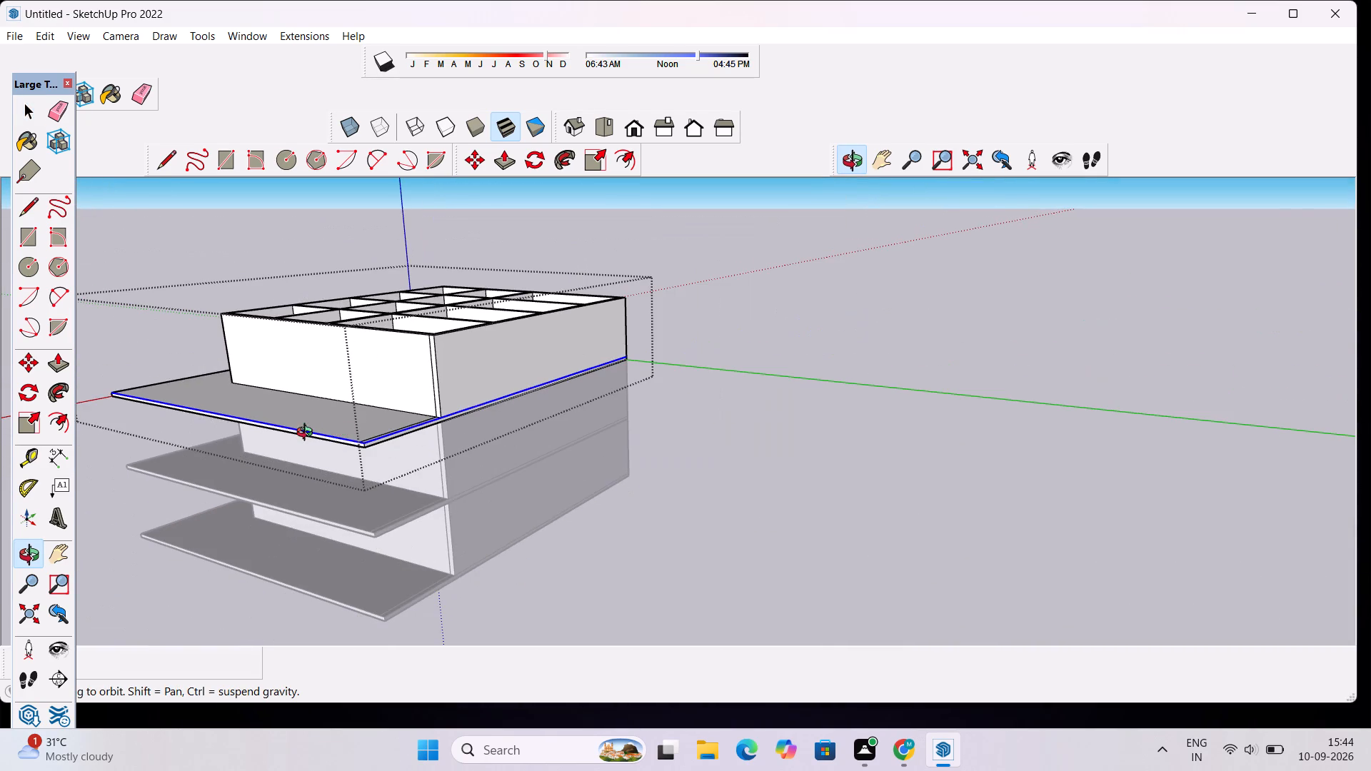
scroll(161, 406, up, 9)
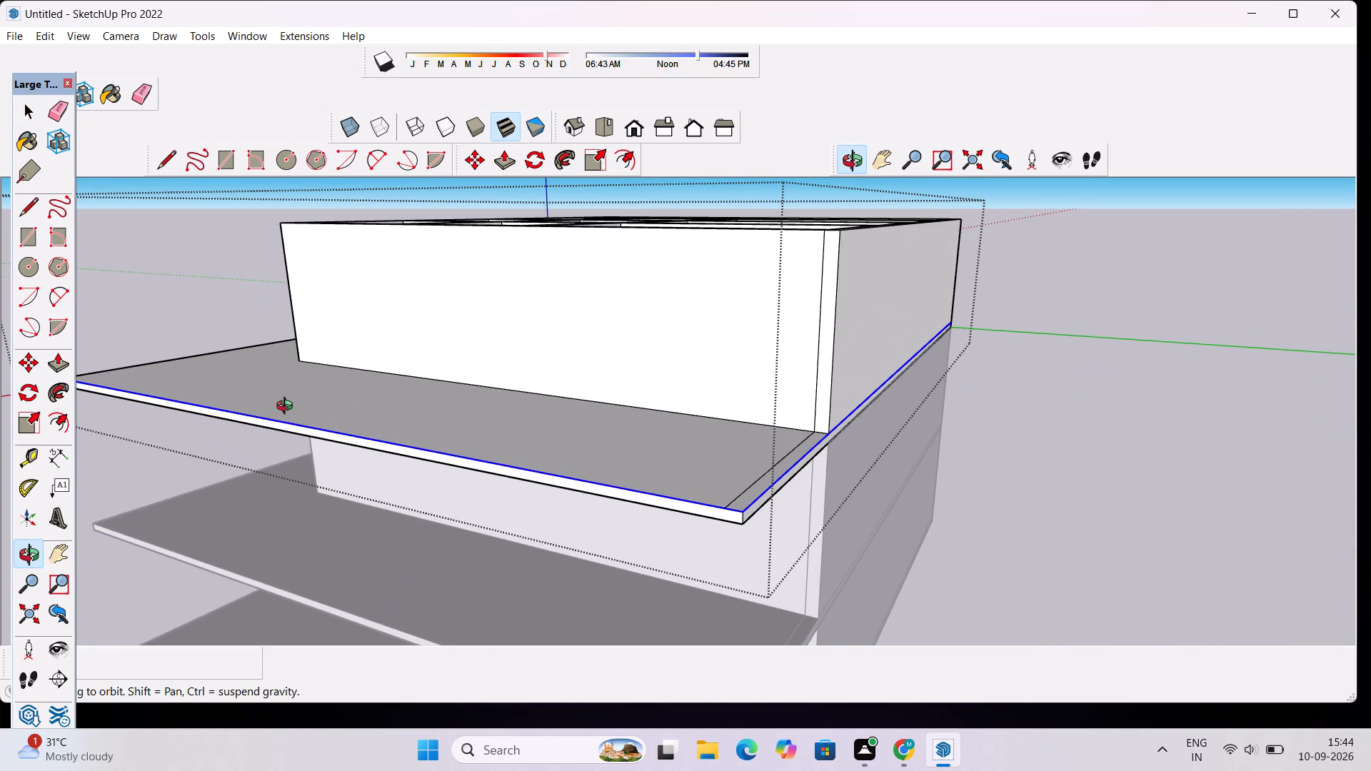
key(space)
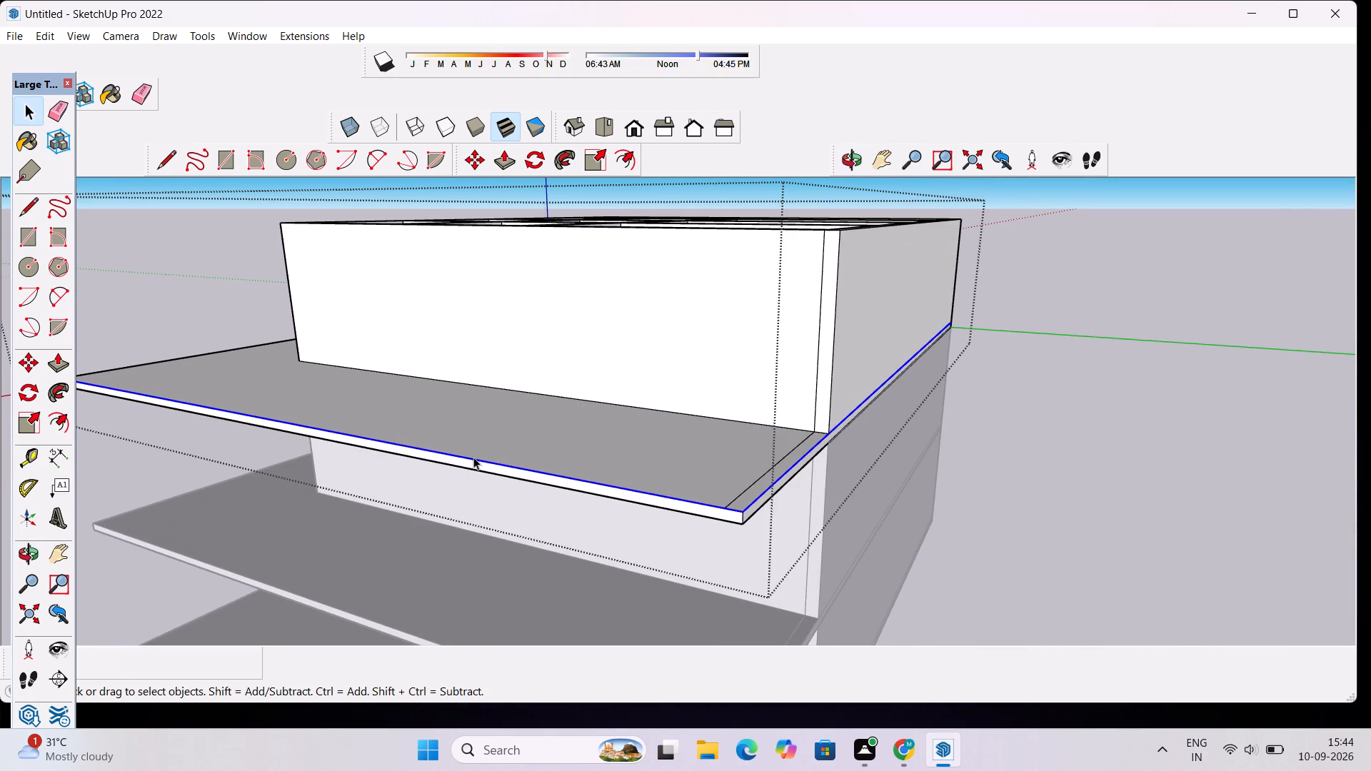
key(m)
click(498, 458)
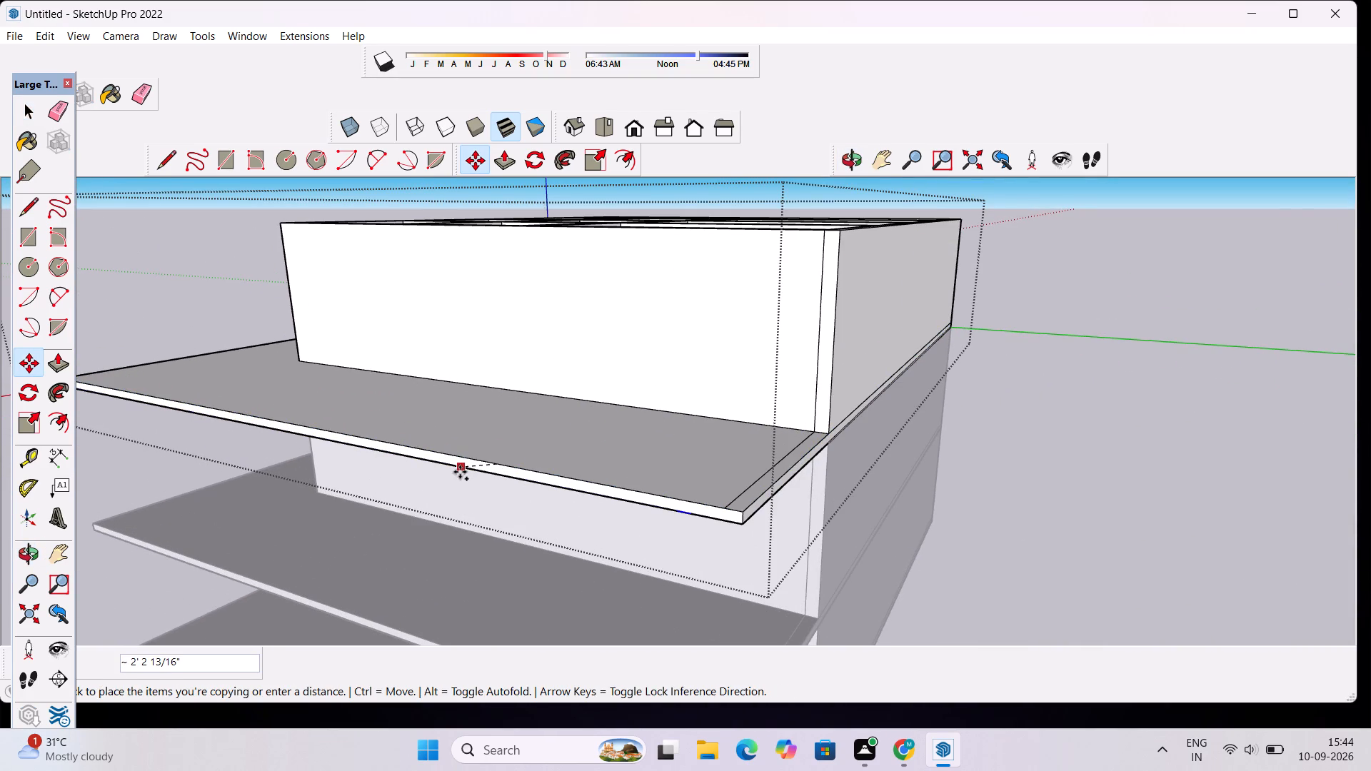
scroll(461, 470, down, 6)
scroll(411, 501, down, 5)
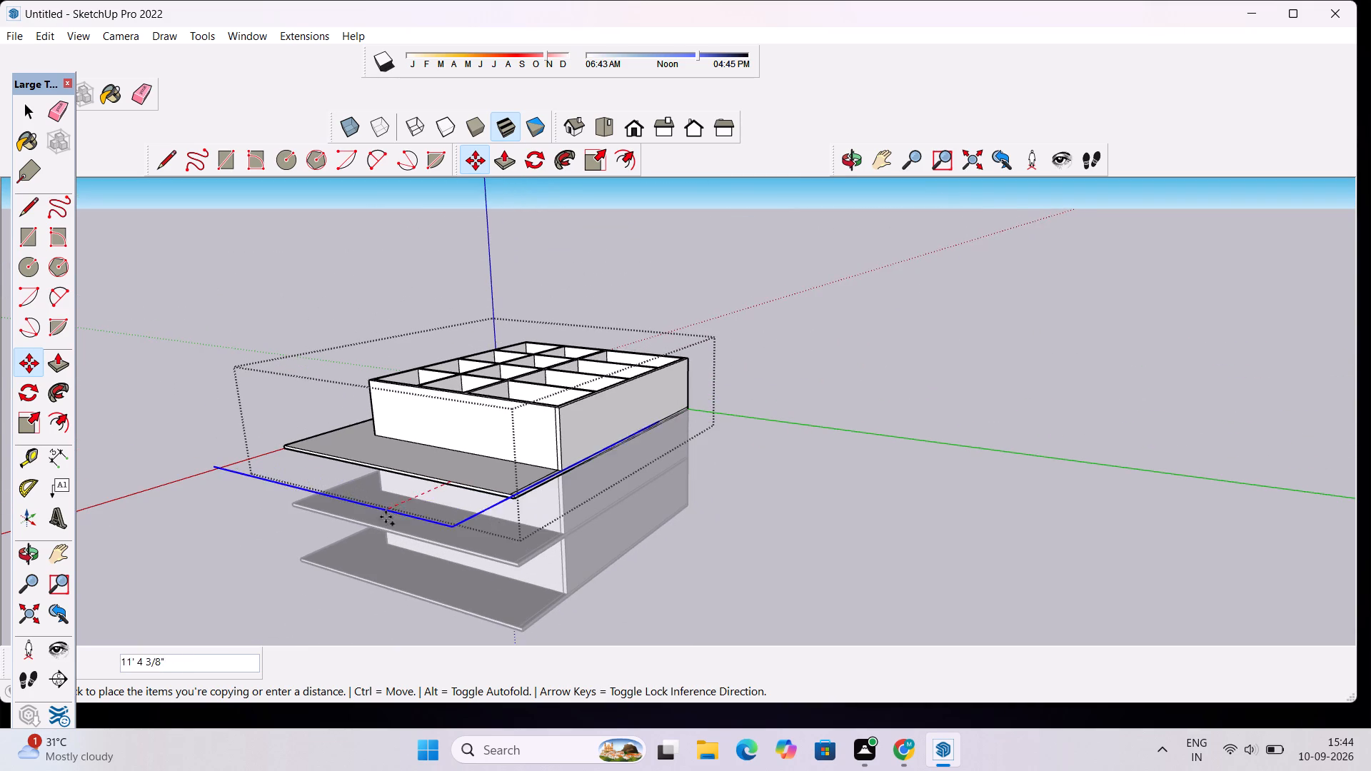
scroll(315, 551, down, 13)
scroll(240, 579, down, 15)
click(185, 619)
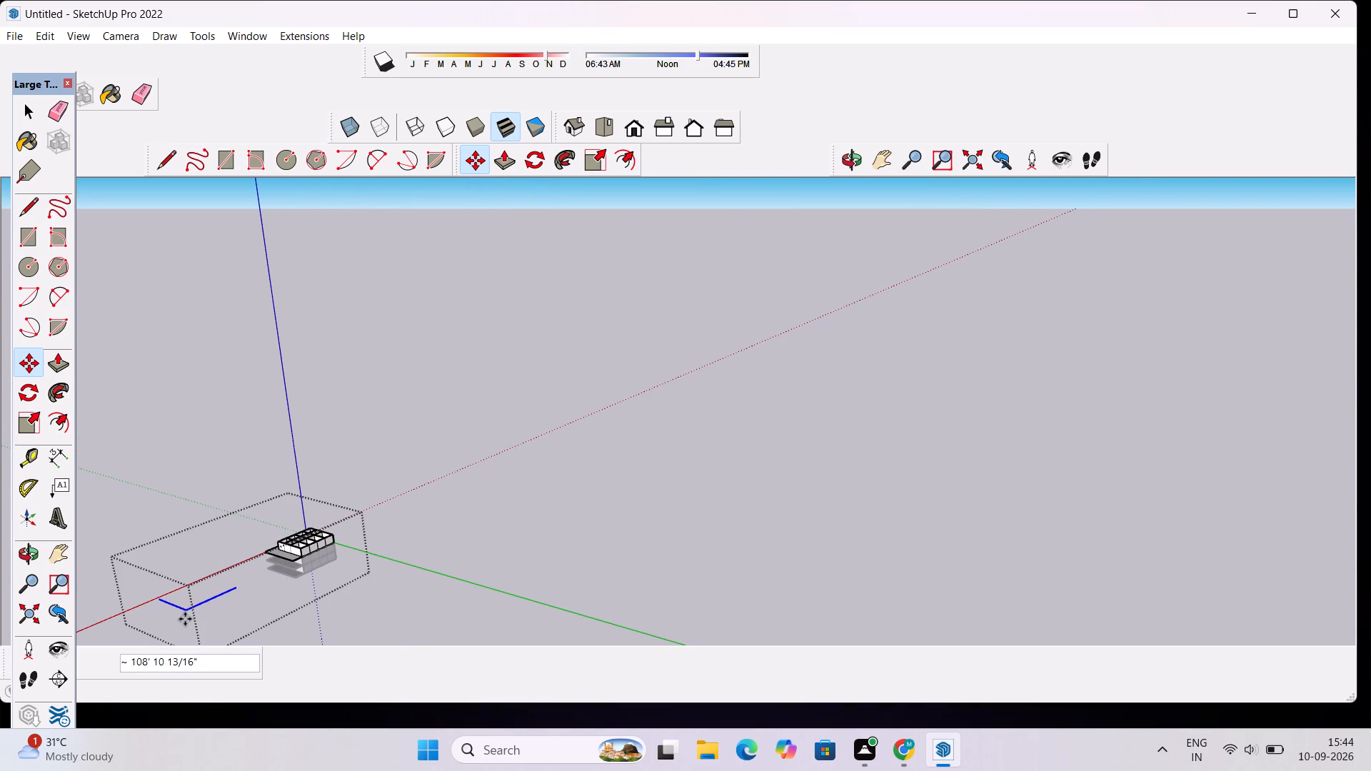
key(space)
click(466, 500)
click(205, 602)
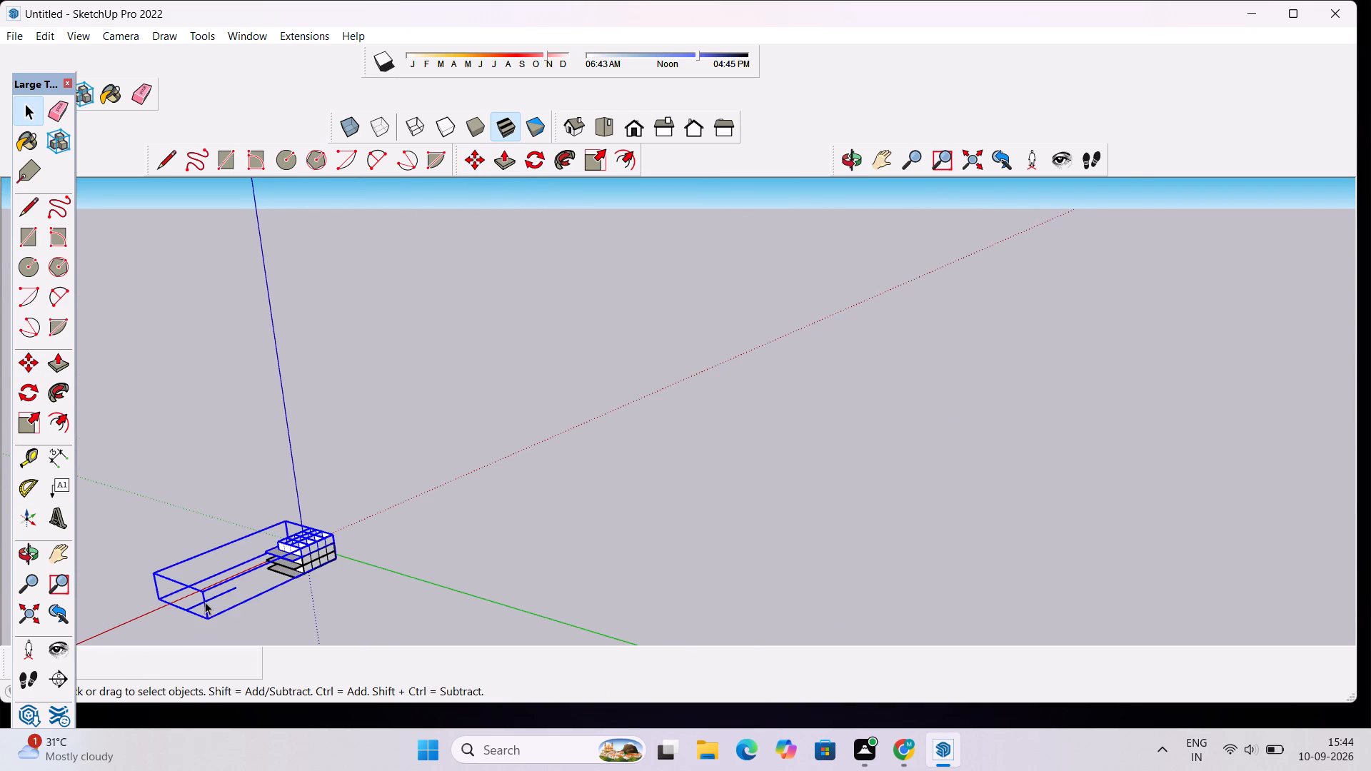
scroll(326, 545, up, 5)
click(460, 470)
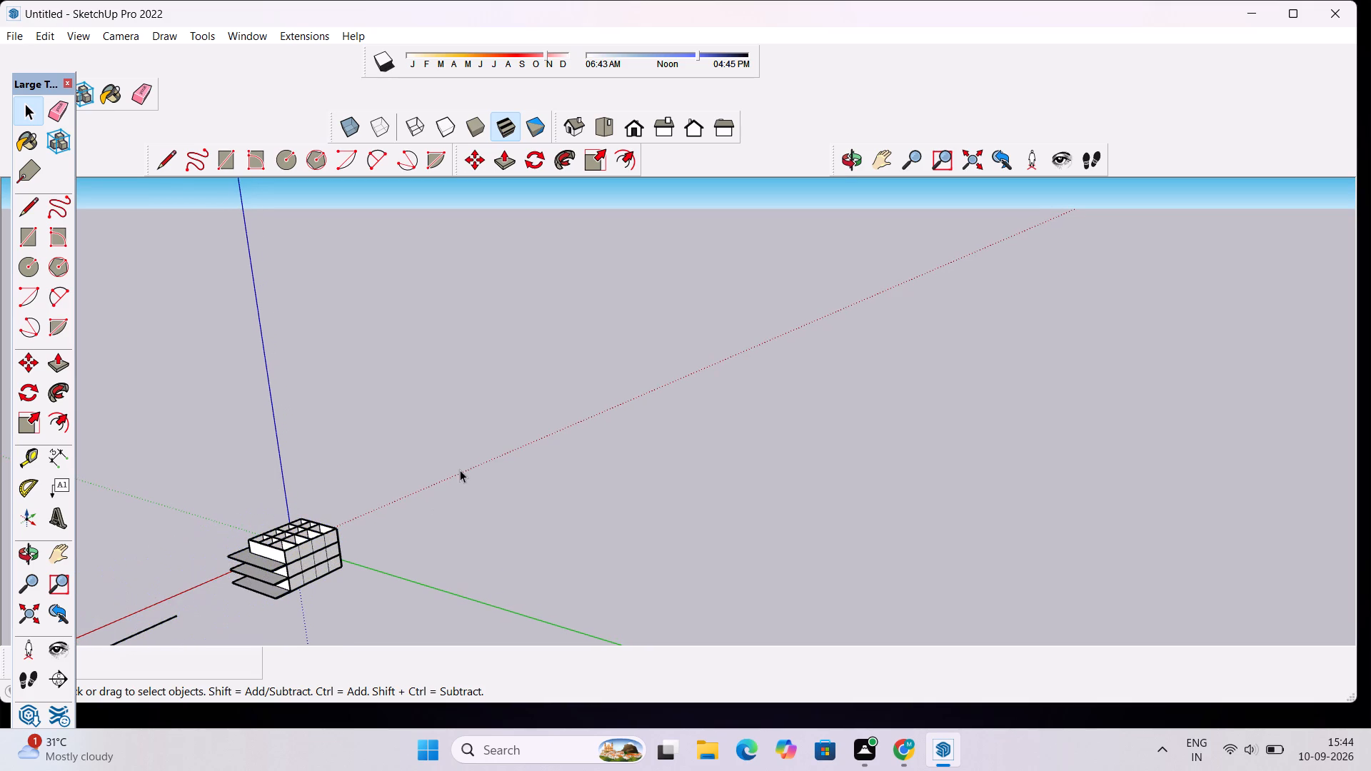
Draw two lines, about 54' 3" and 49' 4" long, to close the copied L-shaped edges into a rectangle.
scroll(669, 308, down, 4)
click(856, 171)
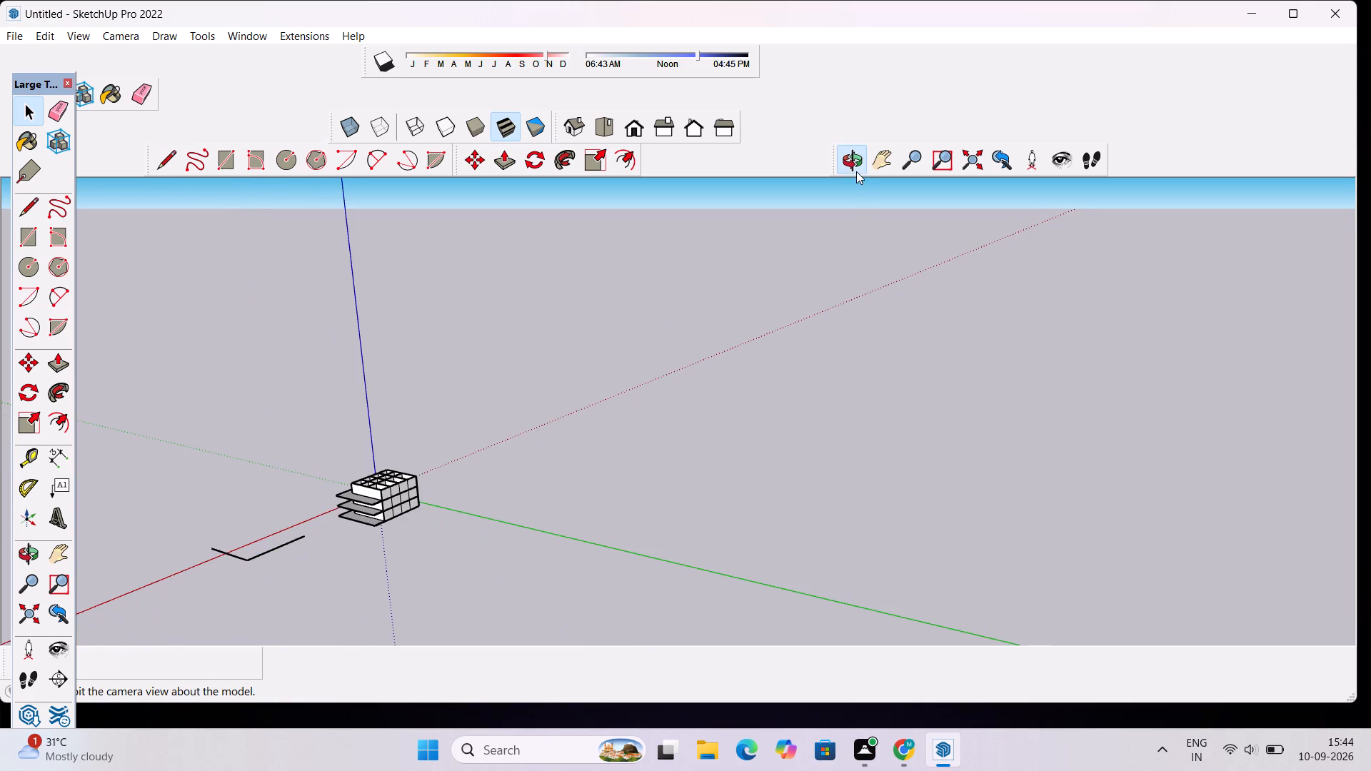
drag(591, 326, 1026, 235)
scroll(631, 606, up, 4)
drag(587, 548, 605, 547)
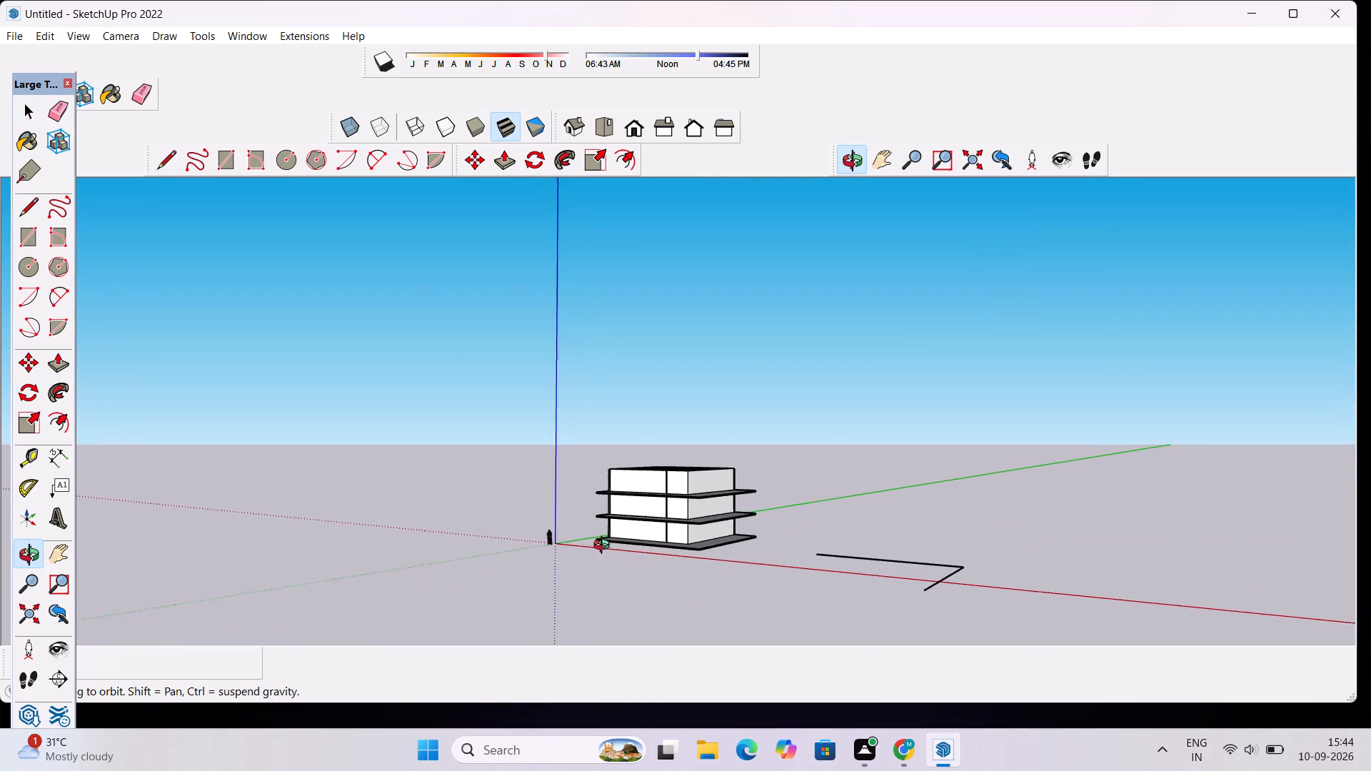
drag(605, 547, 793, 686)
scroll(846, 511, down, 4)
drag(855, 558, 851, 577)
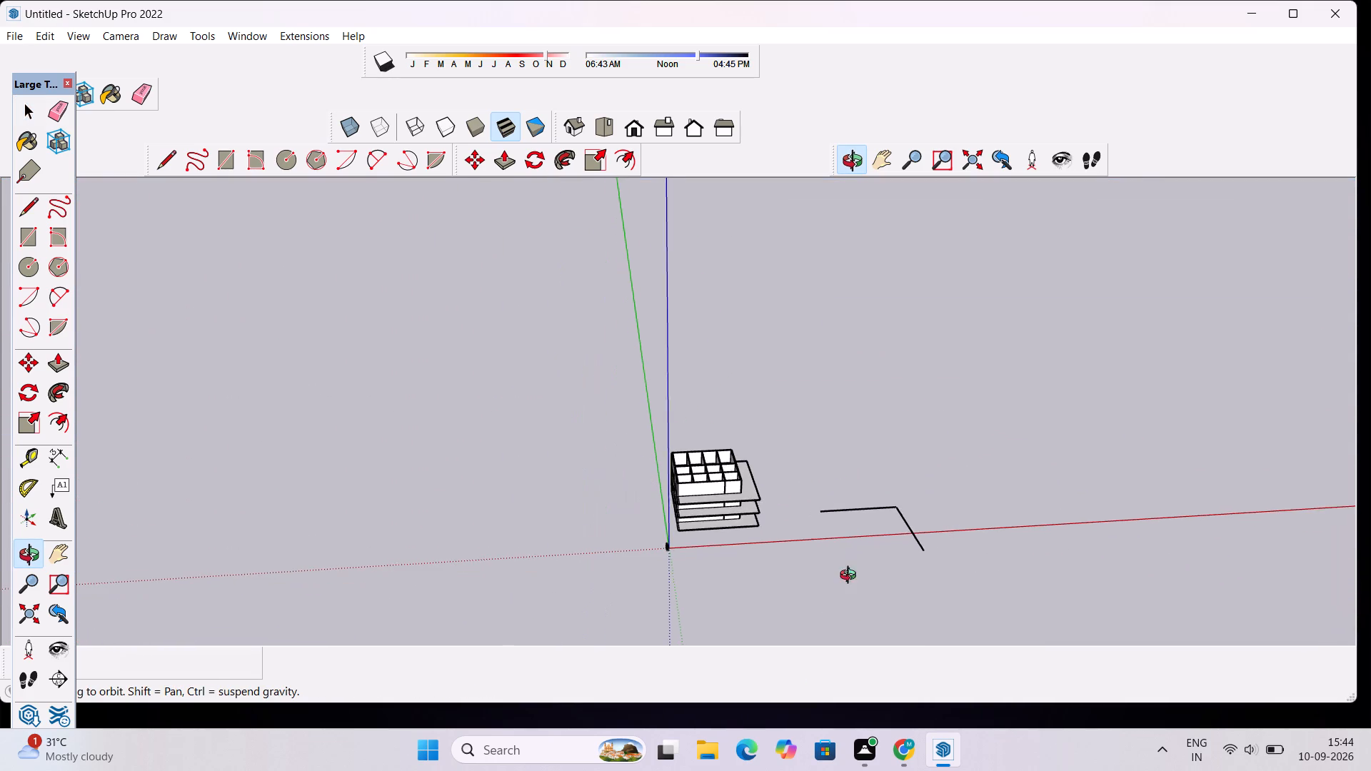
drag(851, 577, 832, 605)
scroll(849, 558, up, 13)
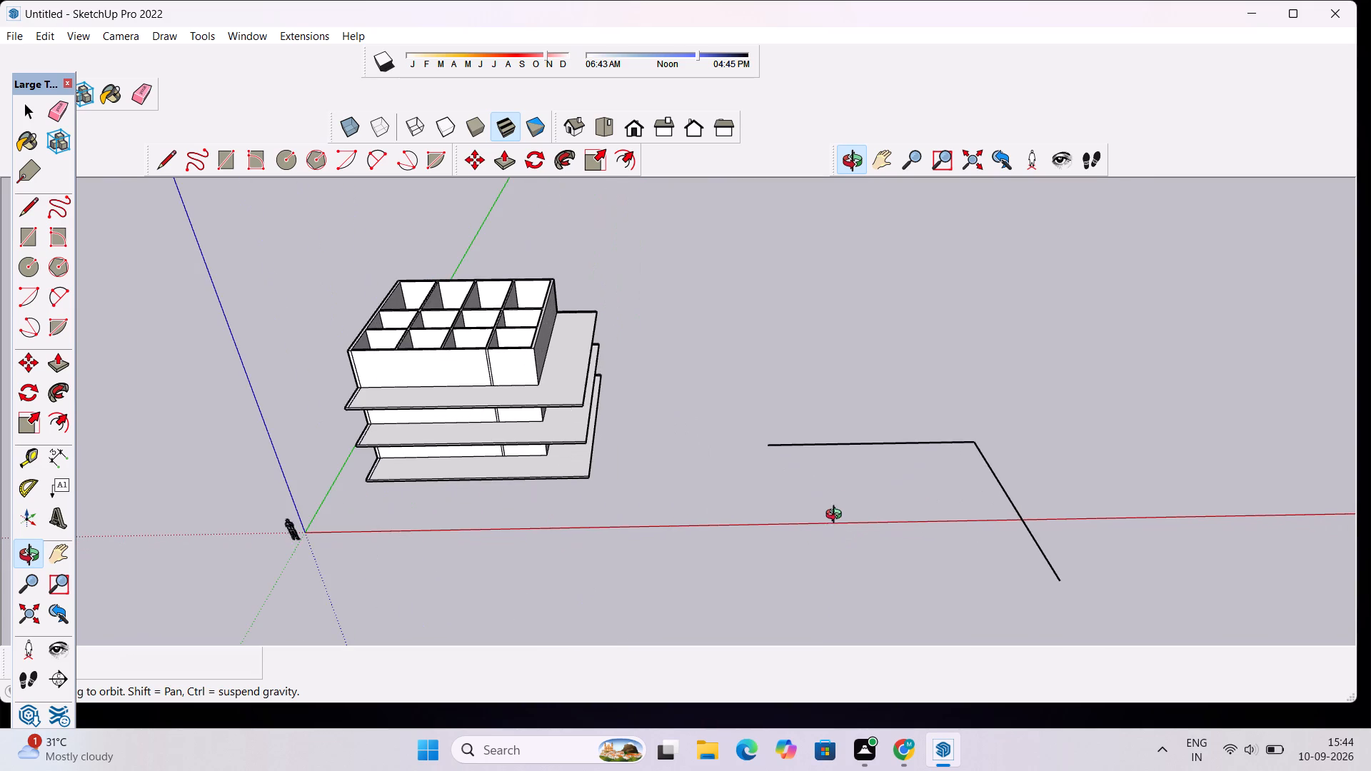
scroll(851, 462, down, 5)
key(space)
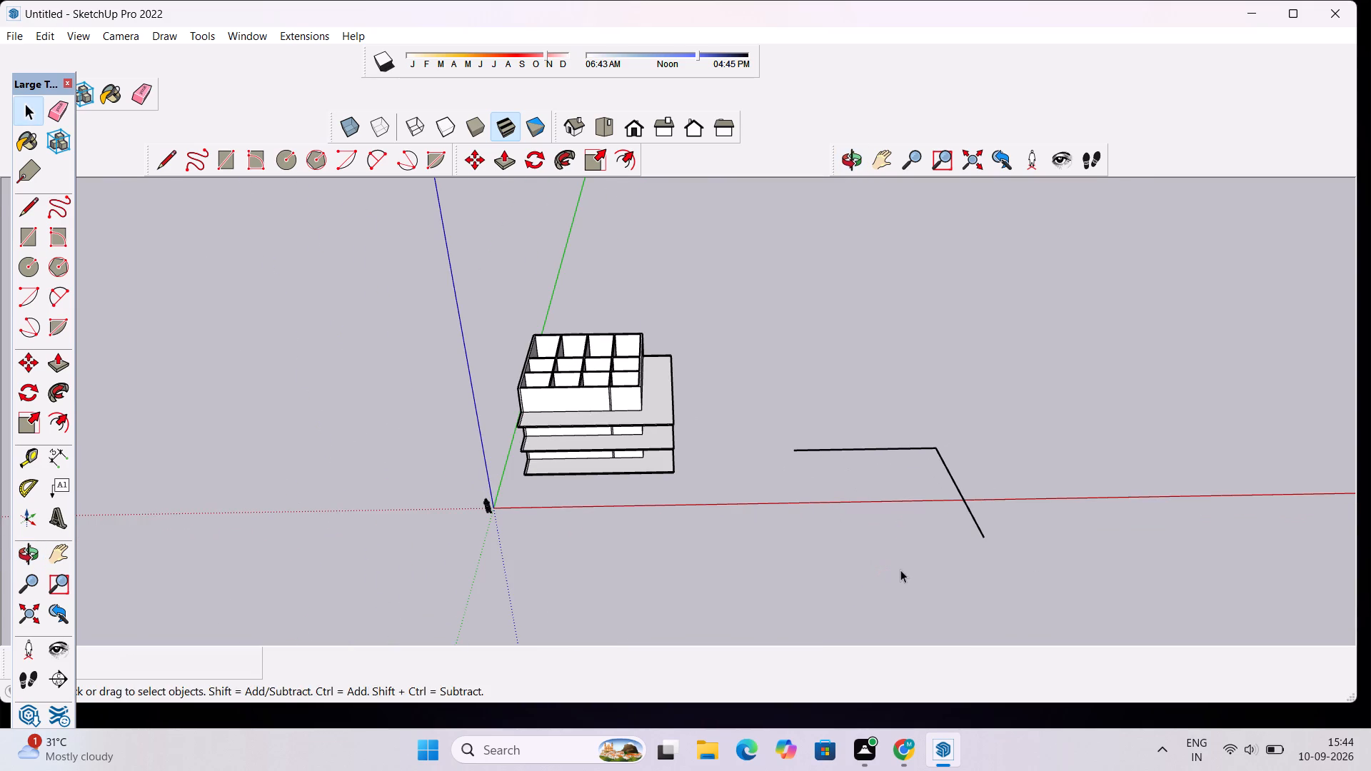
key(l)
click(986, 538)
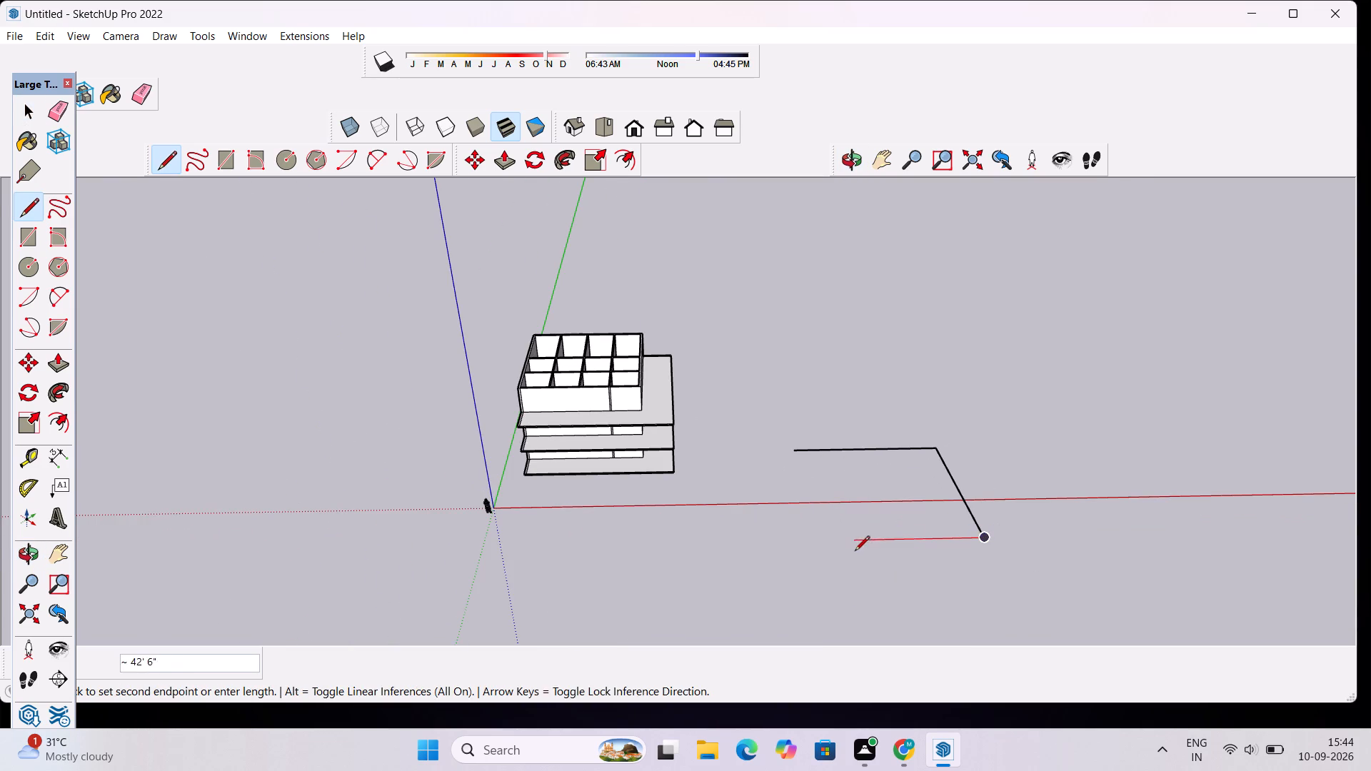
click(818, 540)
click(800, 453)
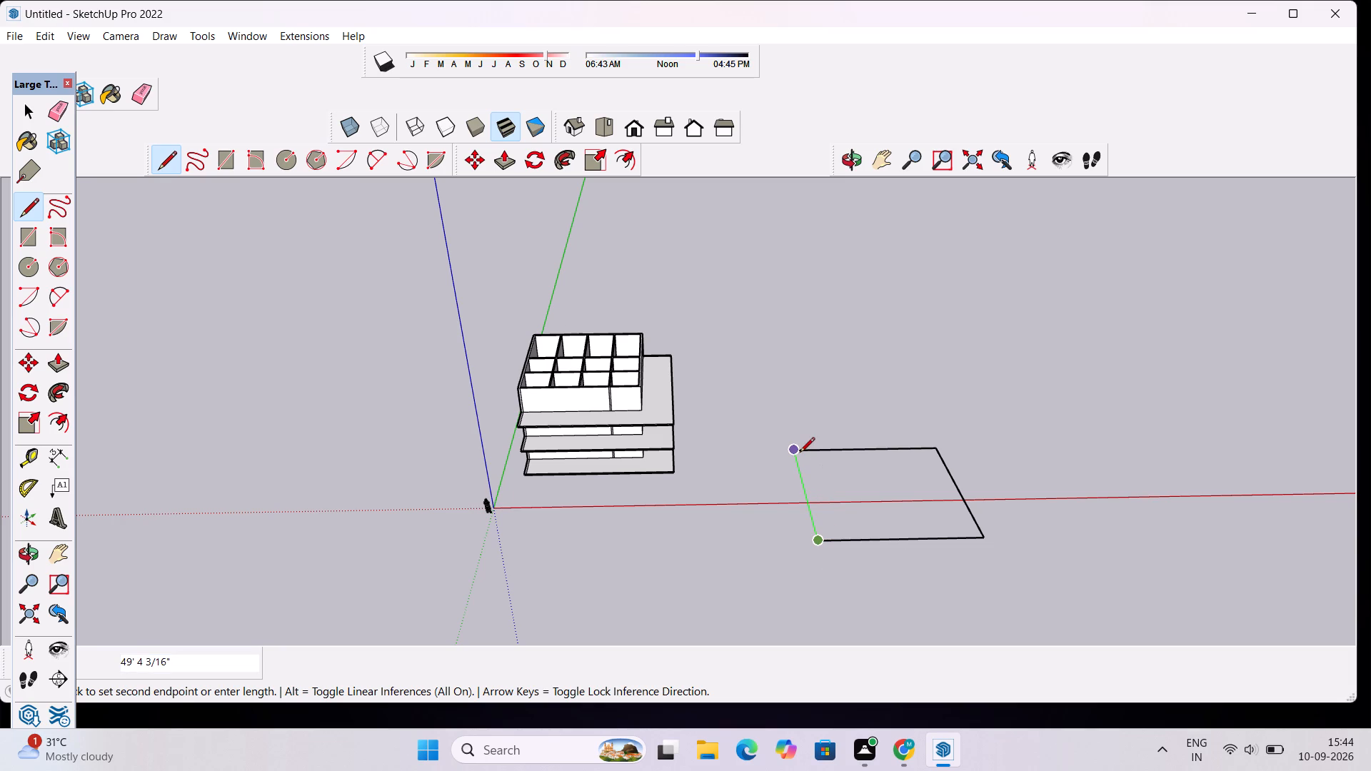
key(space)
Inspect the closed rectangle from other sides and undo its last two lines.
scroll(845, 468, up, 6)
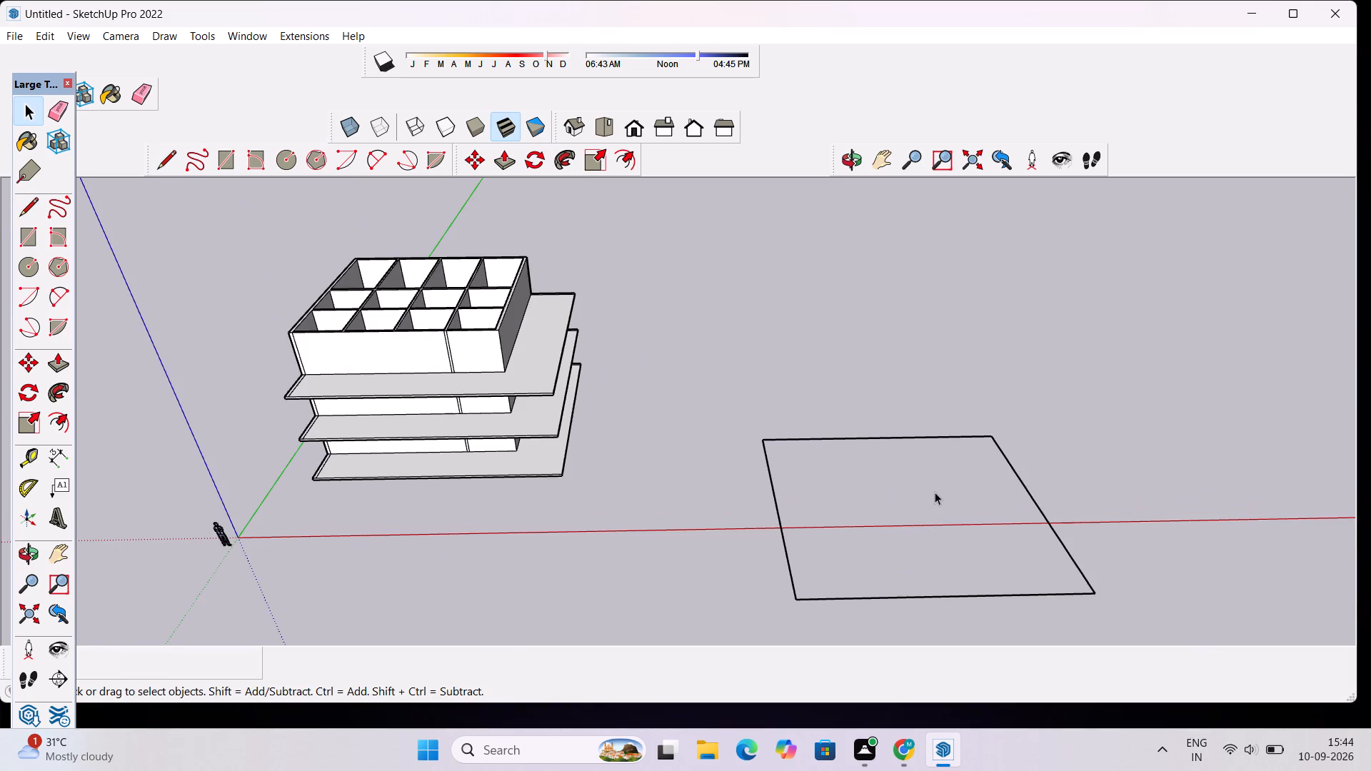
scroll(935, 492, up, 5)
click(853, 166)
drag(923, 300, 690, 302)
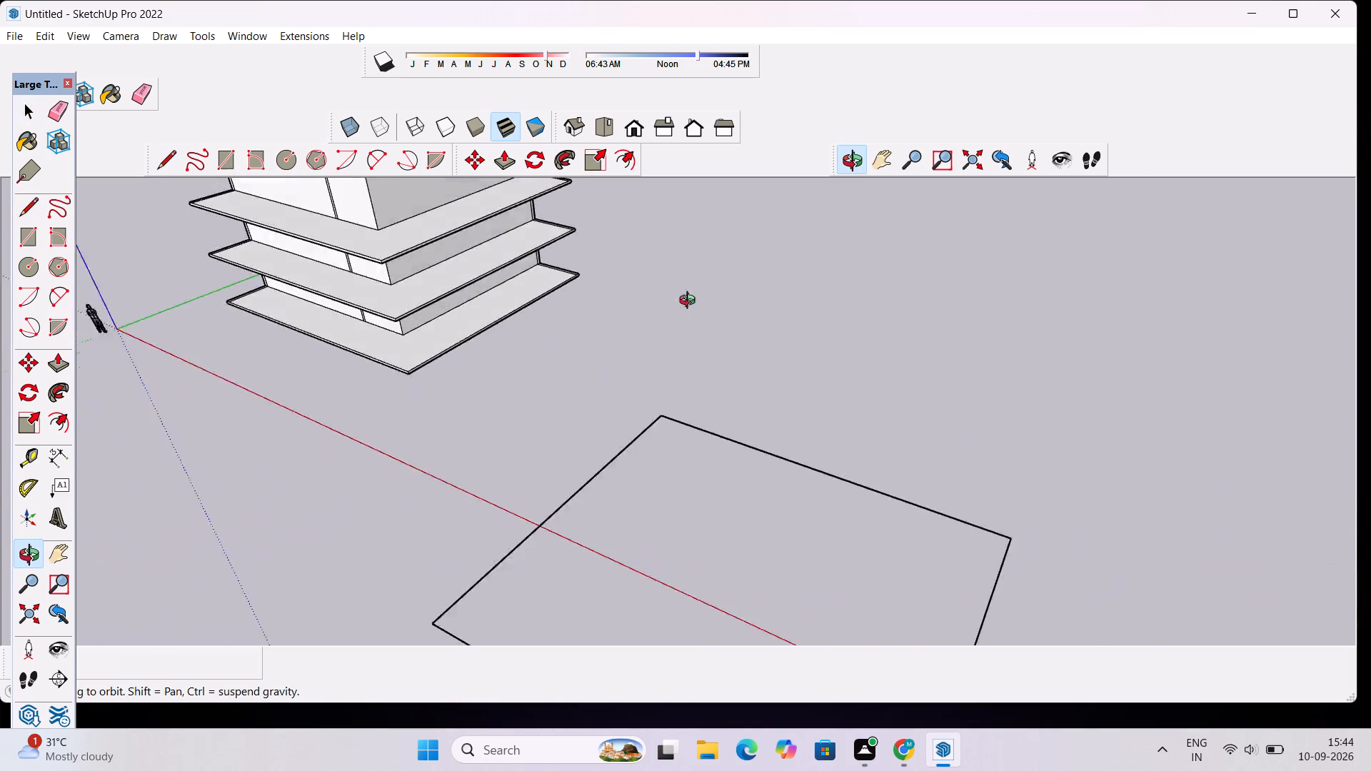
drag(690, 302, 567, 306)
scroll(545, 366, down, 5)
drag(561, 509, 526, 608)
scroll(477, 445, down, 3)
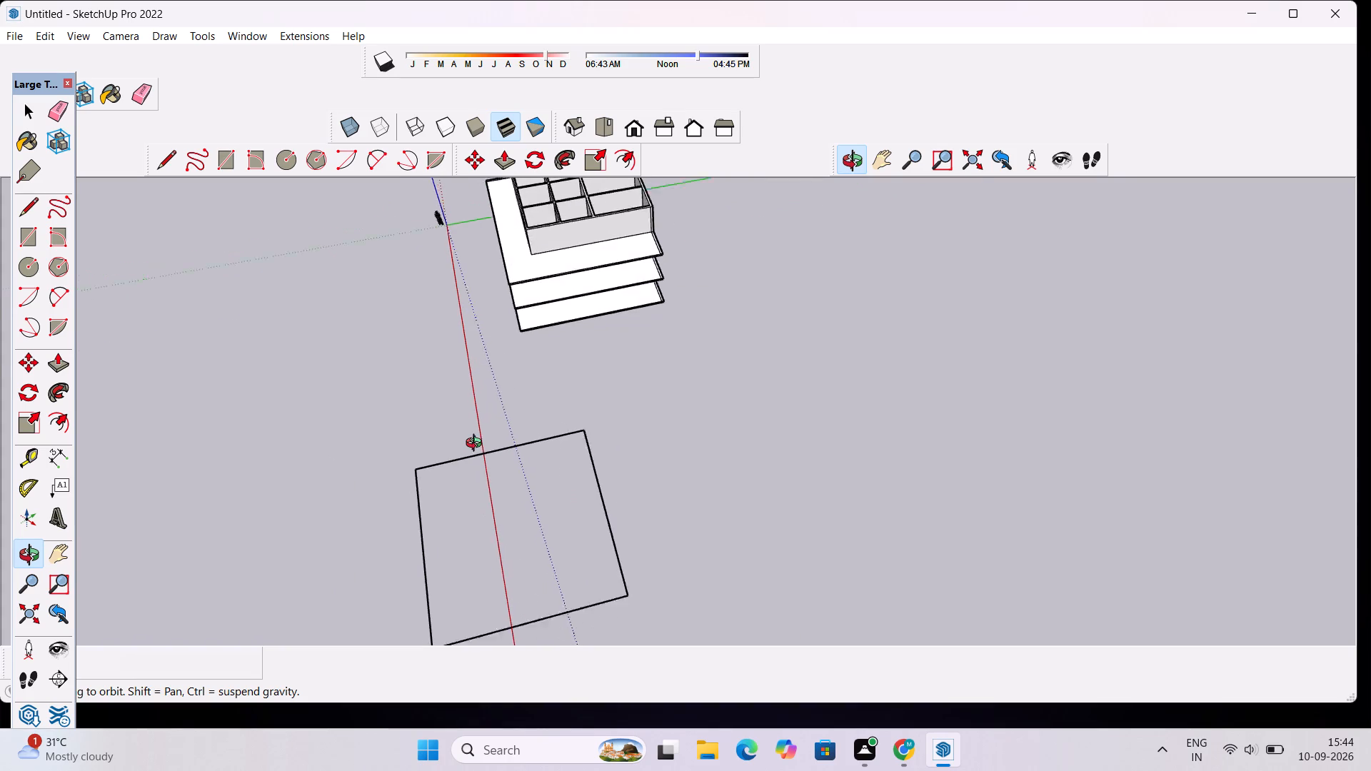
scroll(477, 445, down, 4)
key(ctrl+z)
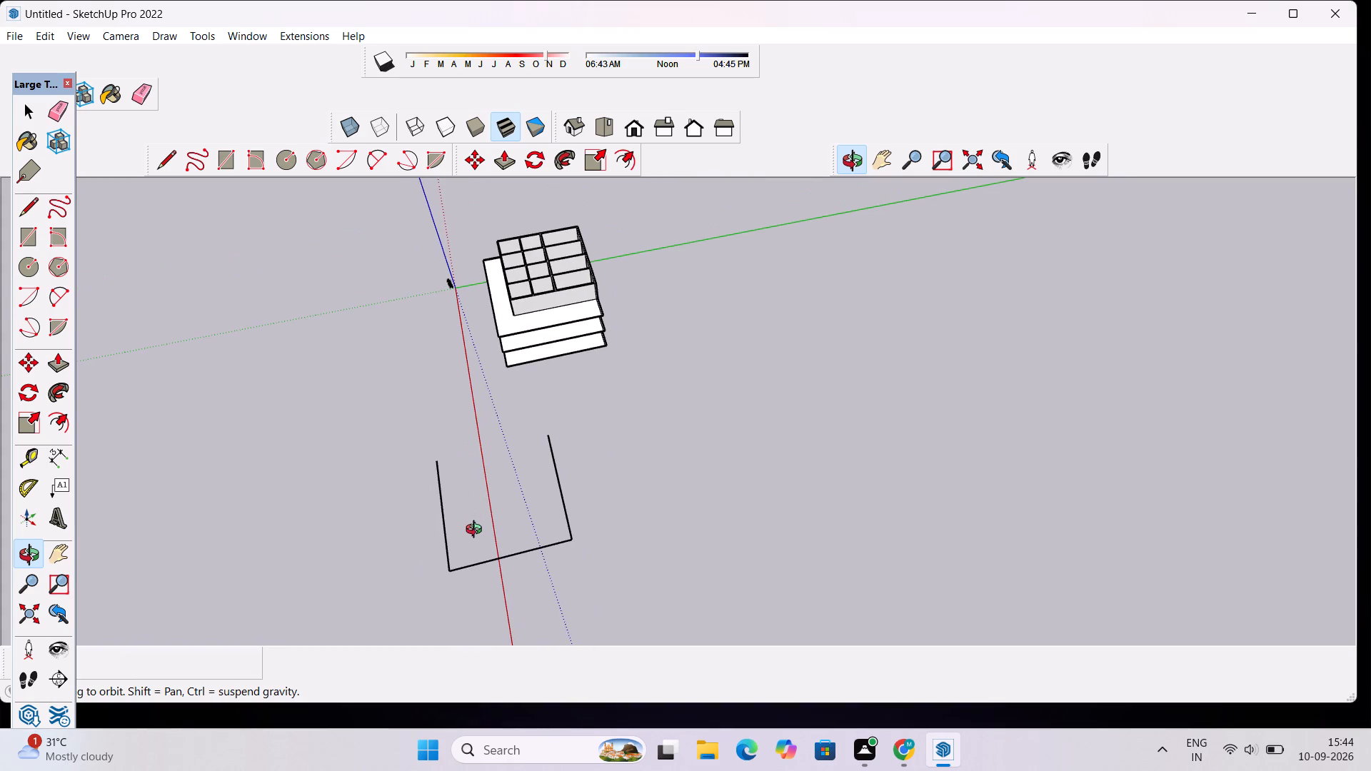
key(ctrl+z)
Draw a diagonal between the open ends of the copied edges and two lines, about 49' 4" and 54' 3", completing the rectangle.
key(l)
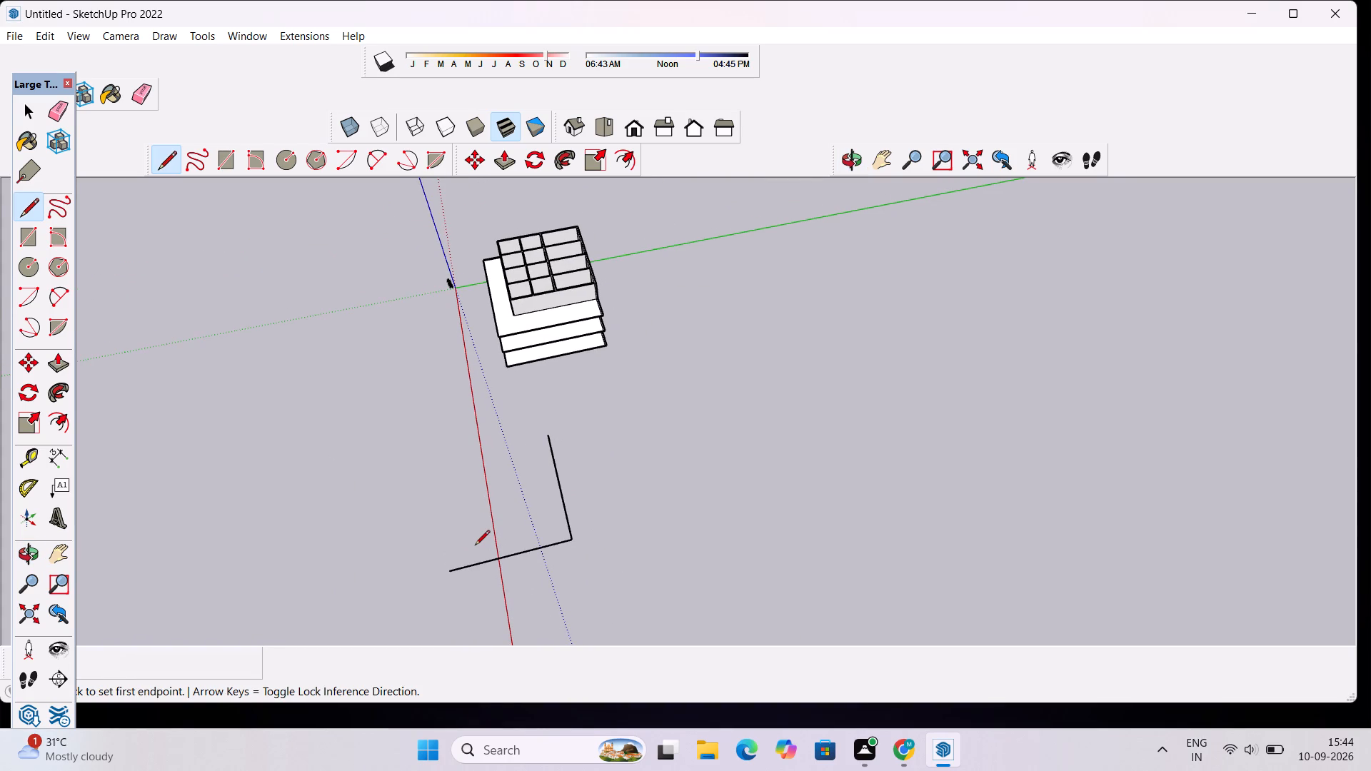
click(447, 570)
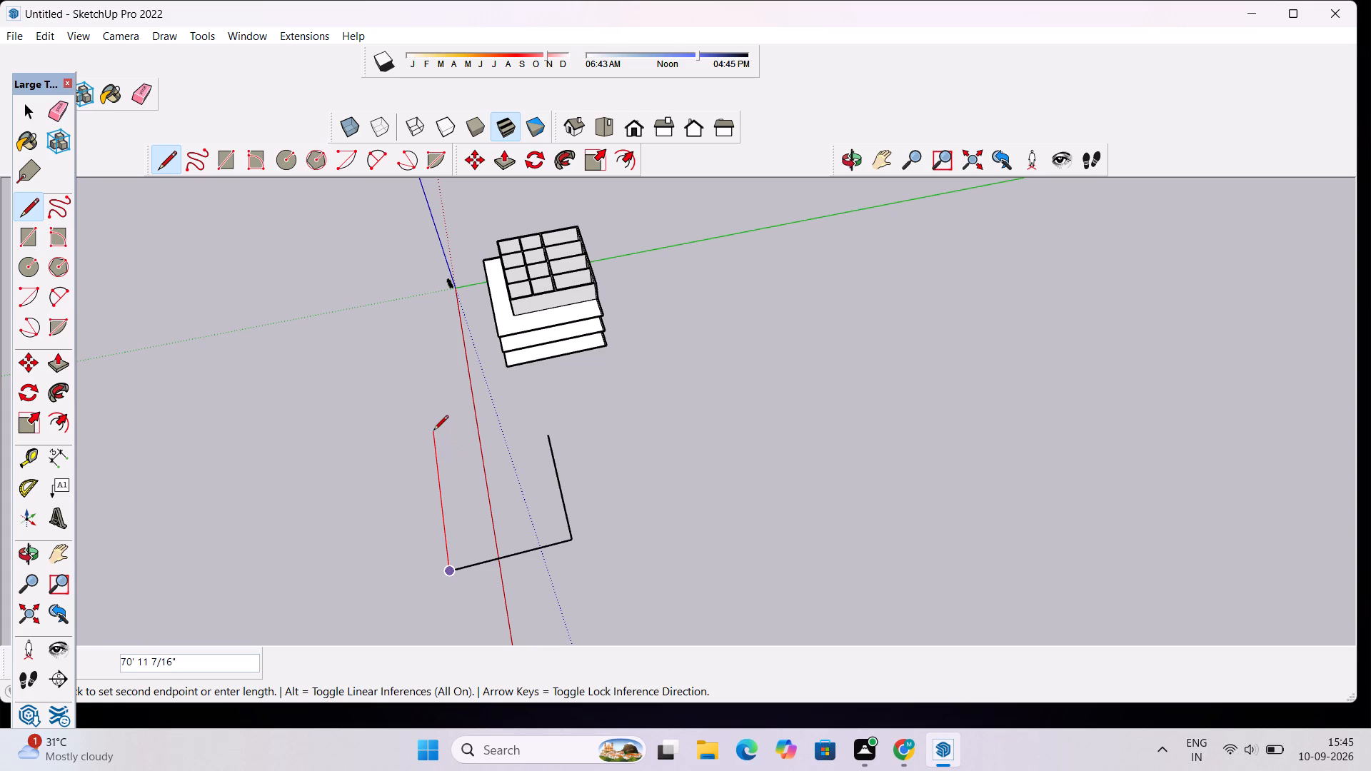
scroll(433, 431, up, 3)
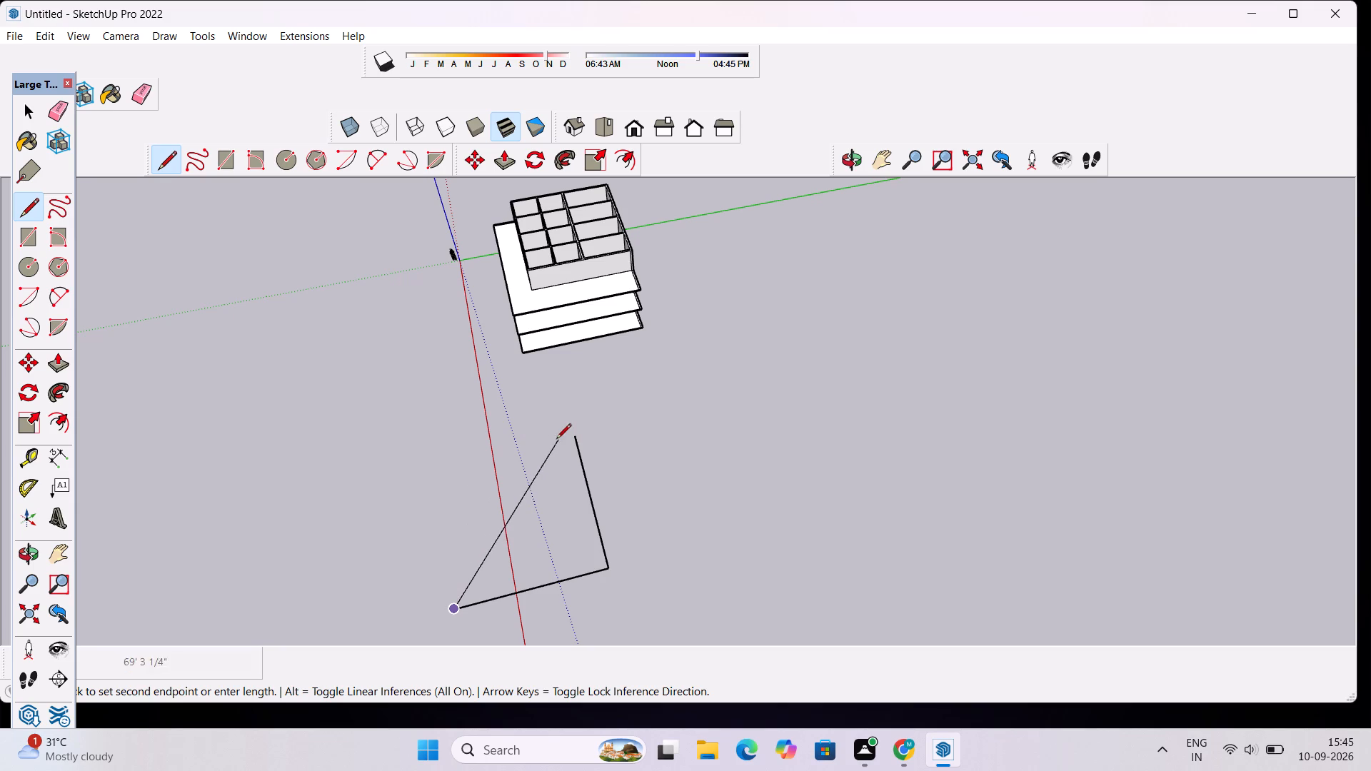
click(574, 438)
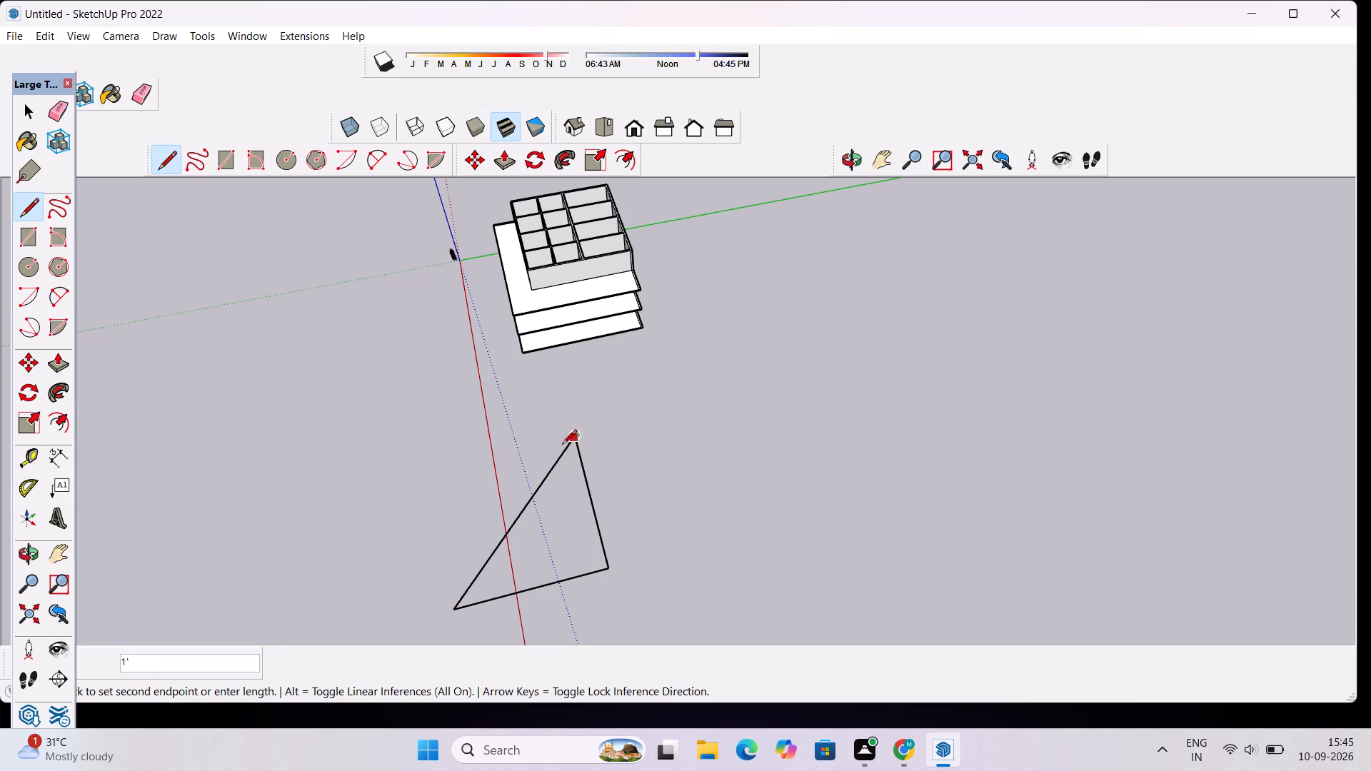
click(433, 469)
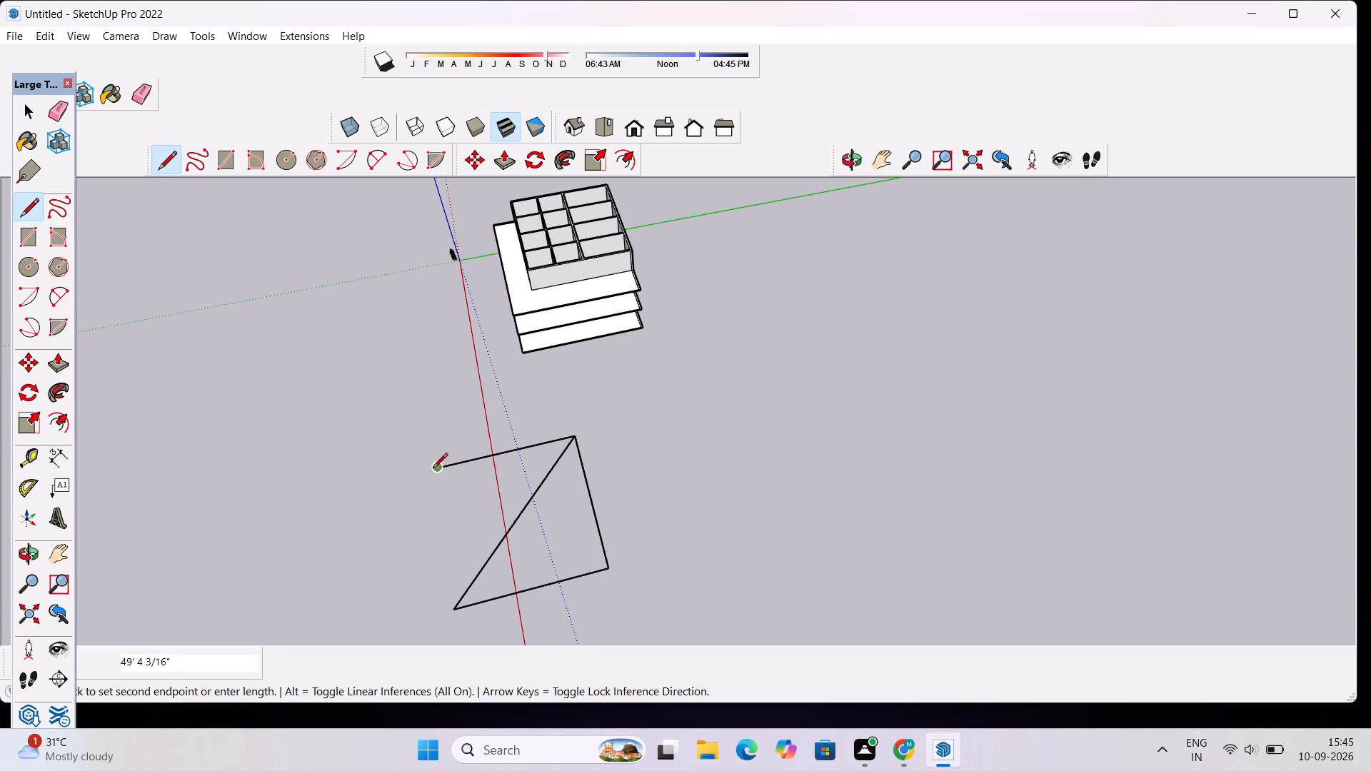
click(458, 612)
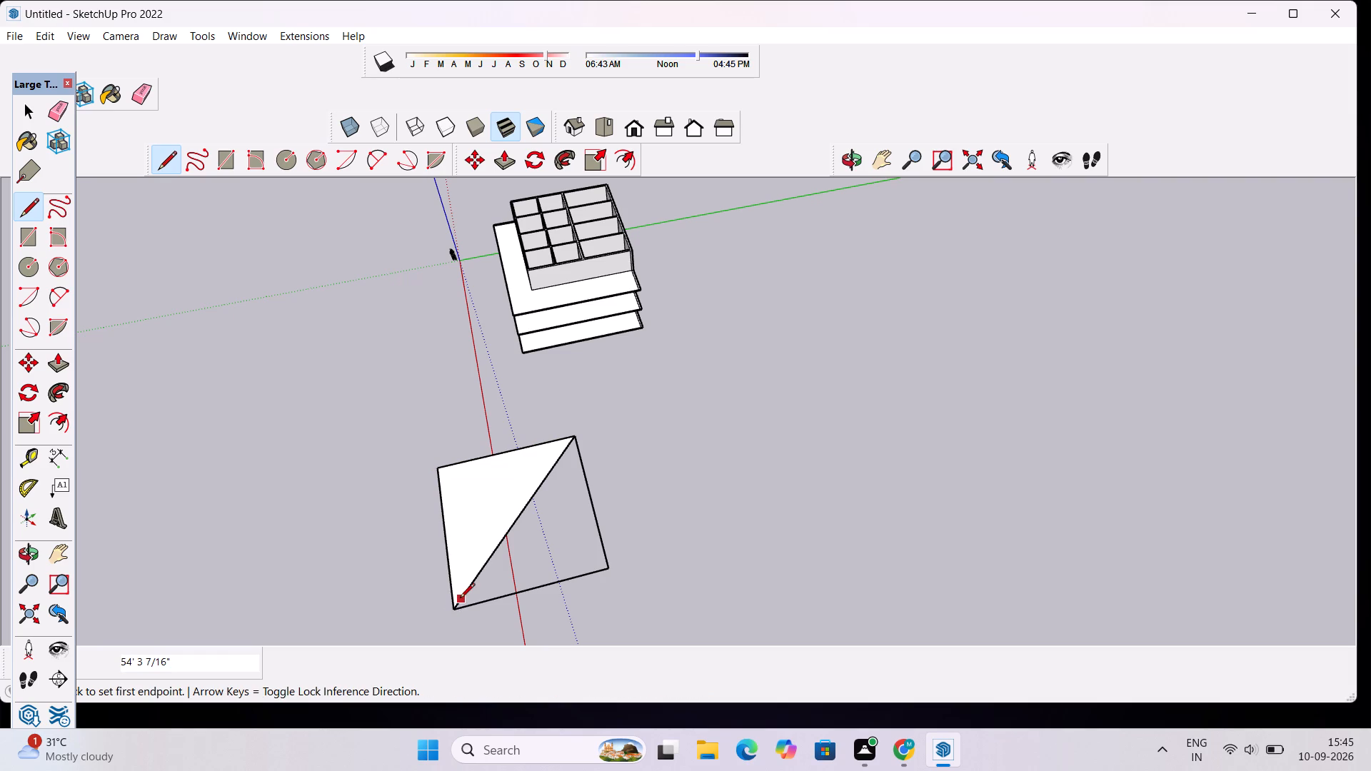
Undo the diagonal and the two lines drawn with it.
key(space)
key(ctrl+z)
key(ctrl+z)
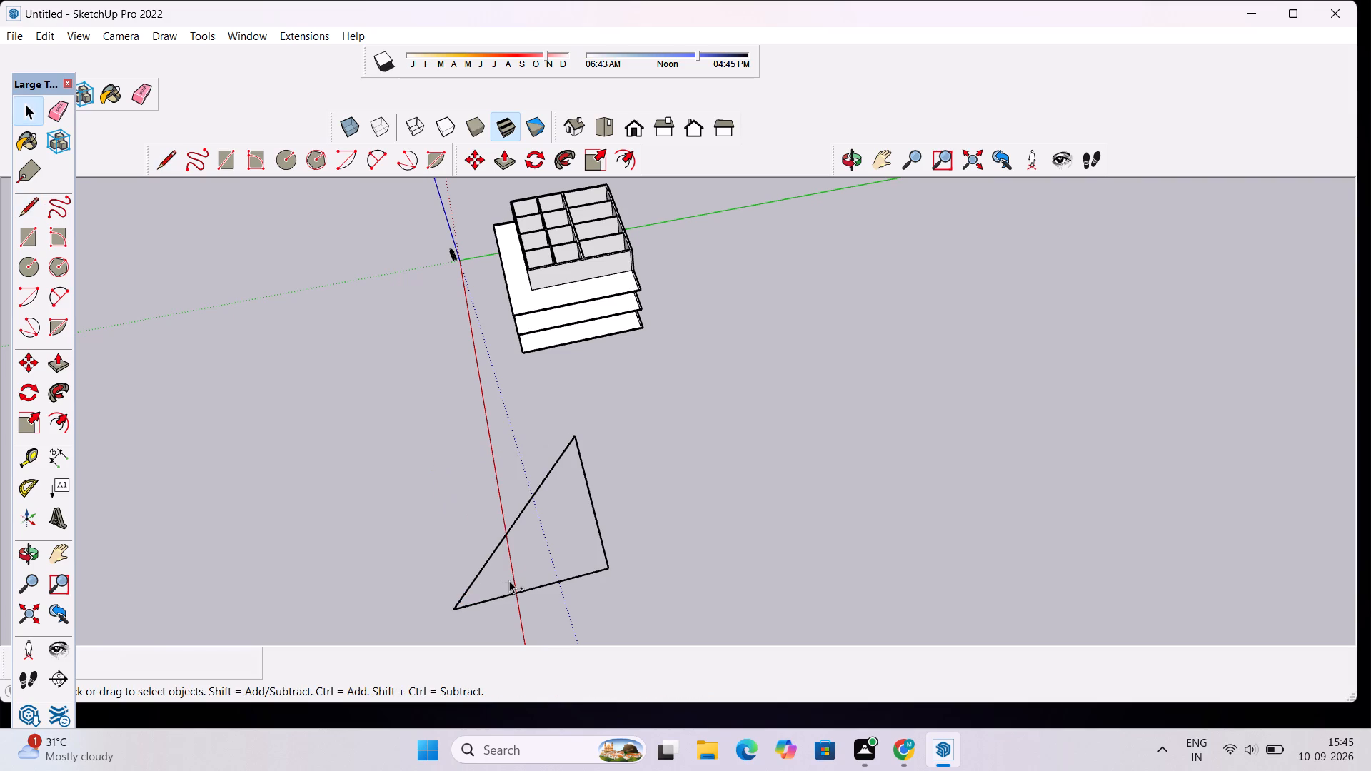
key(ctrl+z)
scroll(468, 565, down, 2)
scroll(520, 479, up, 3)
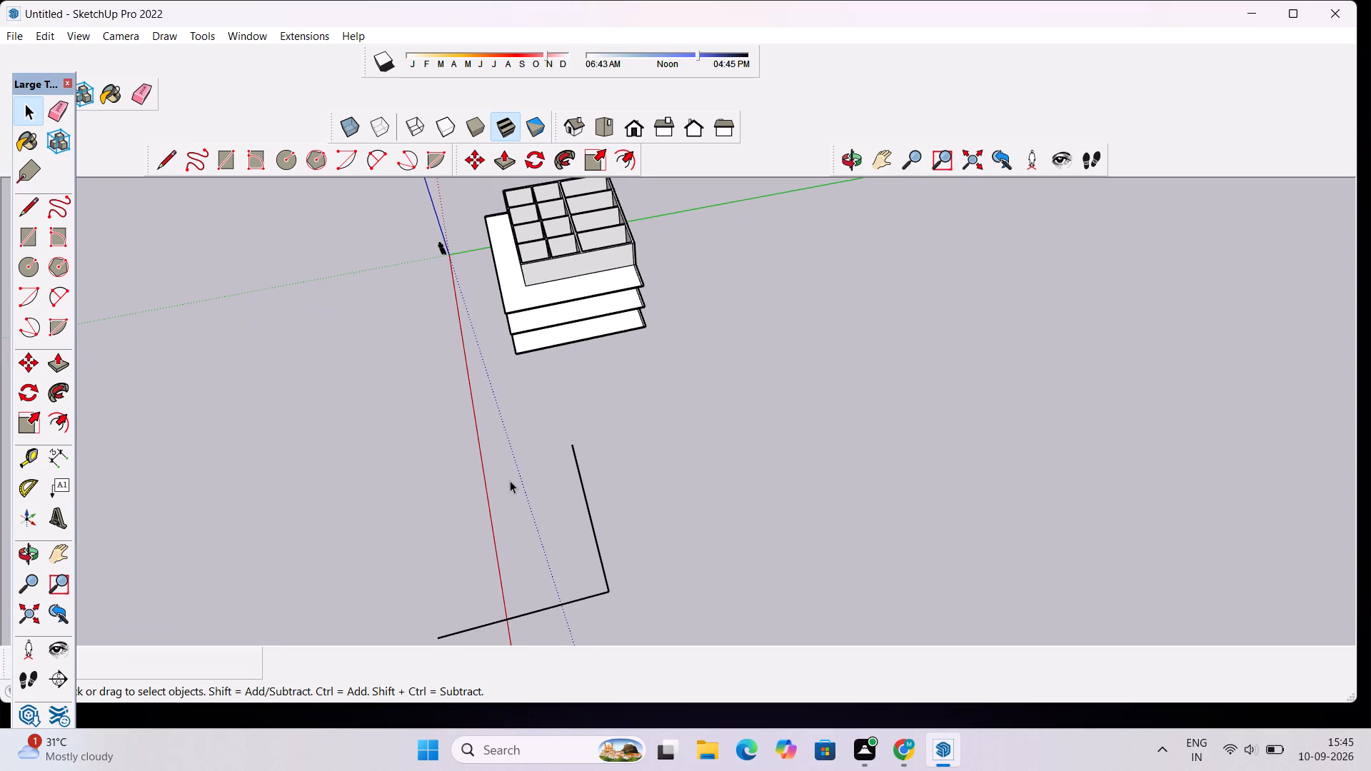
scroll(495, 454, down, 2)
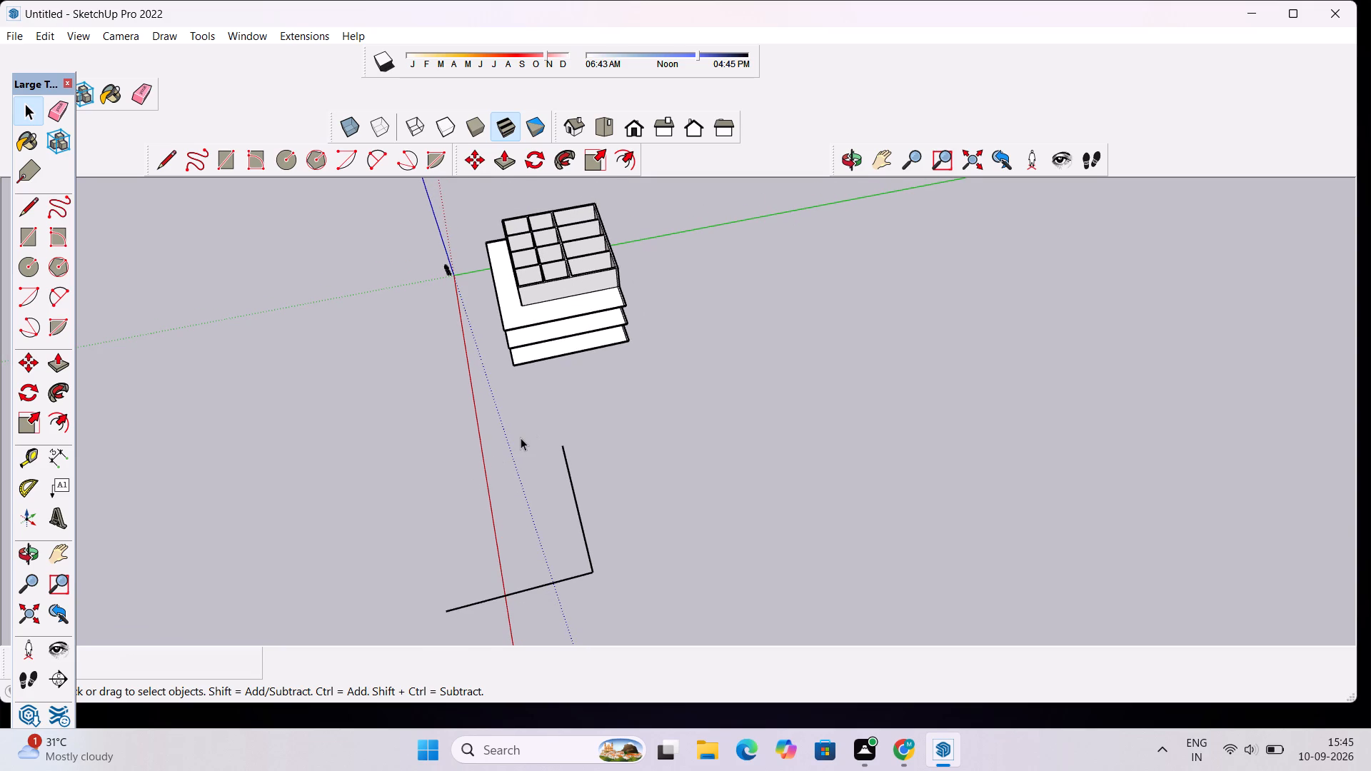
Draw a line parallel to the green axis from the copied L's open end, extending past the level of its other open end.
scroll(520, 439, down, 2)
click(840, 163)
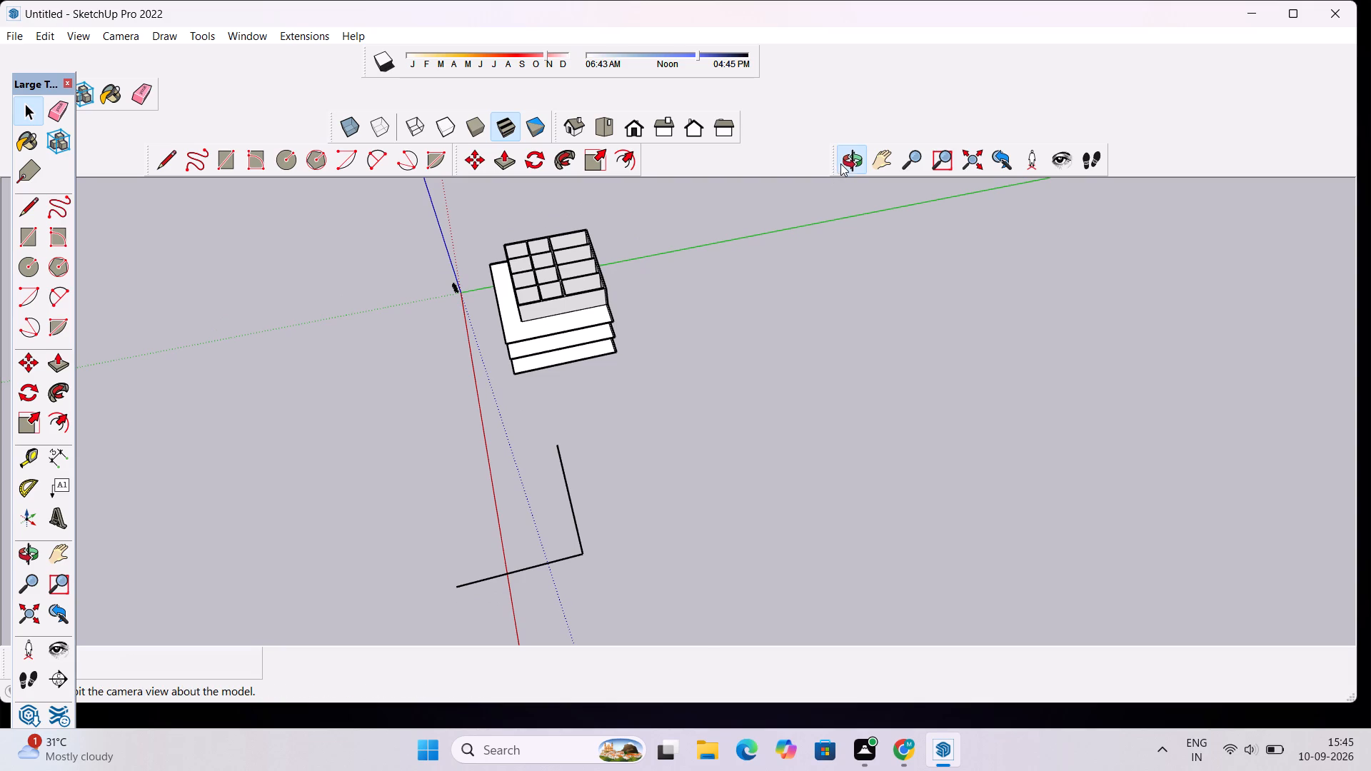
drag(486, 455, 593, 427)
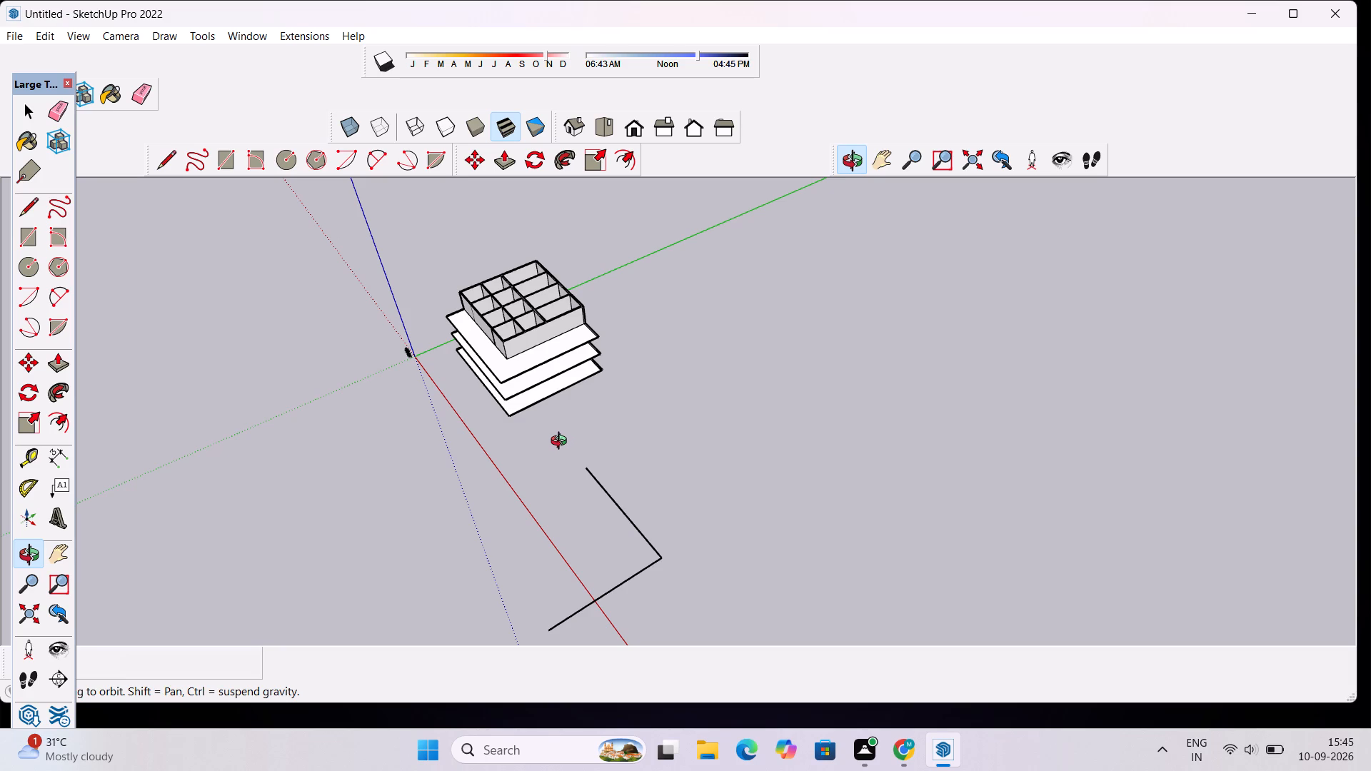
scroll(512, 405, down, 4)
drag(417, 412, 526, 378)
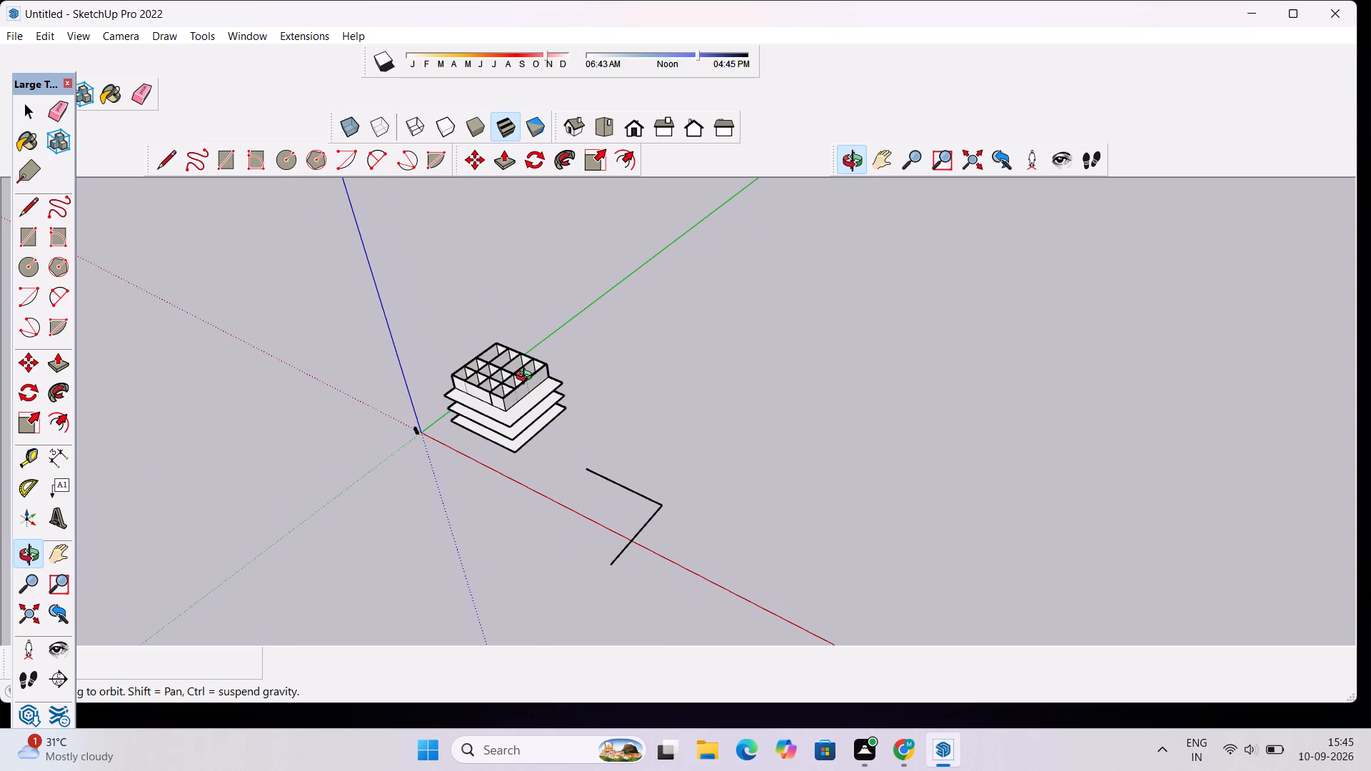
scroll(527, 378, up, 5)
scroll(527, 378, down, 3)
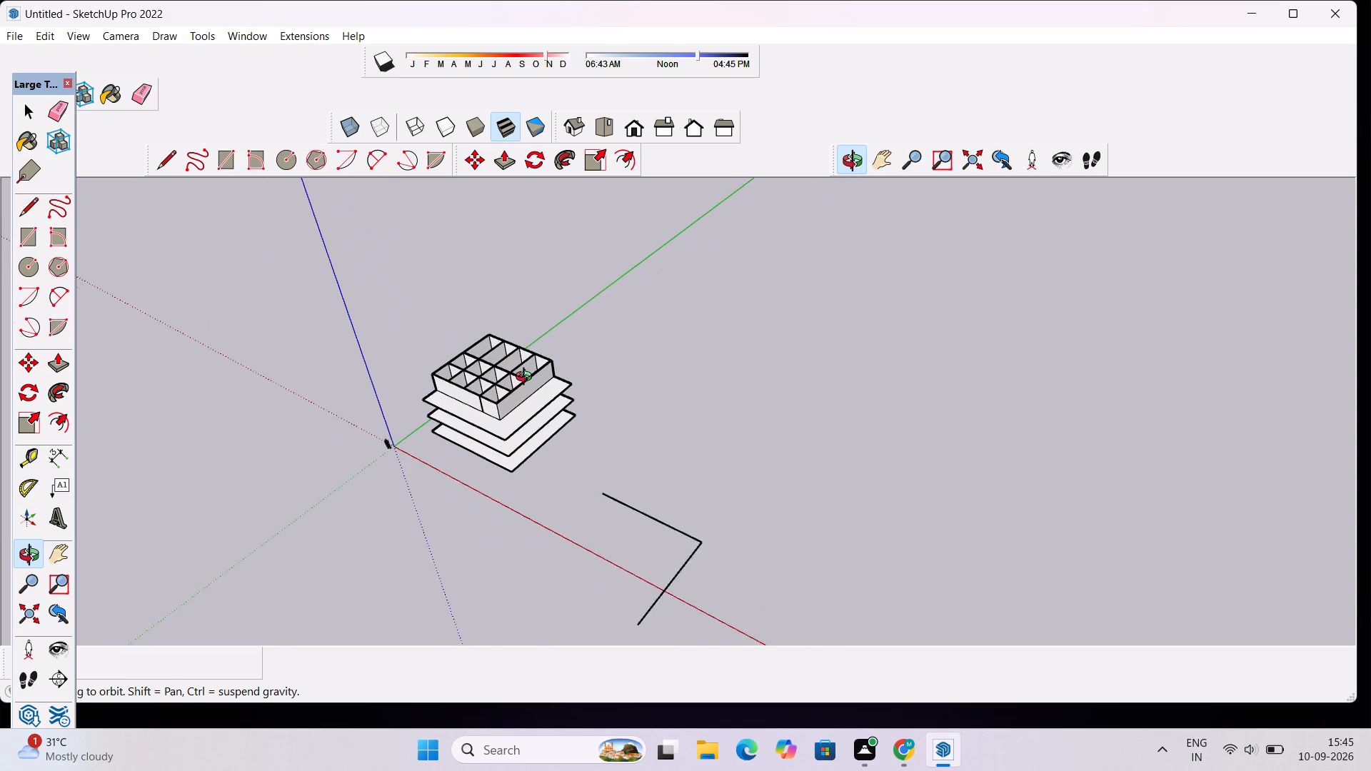
scroll(527, 378, down, 3)
scroll(533, 428, up, 5)
drag(798, 469, 702, 468)
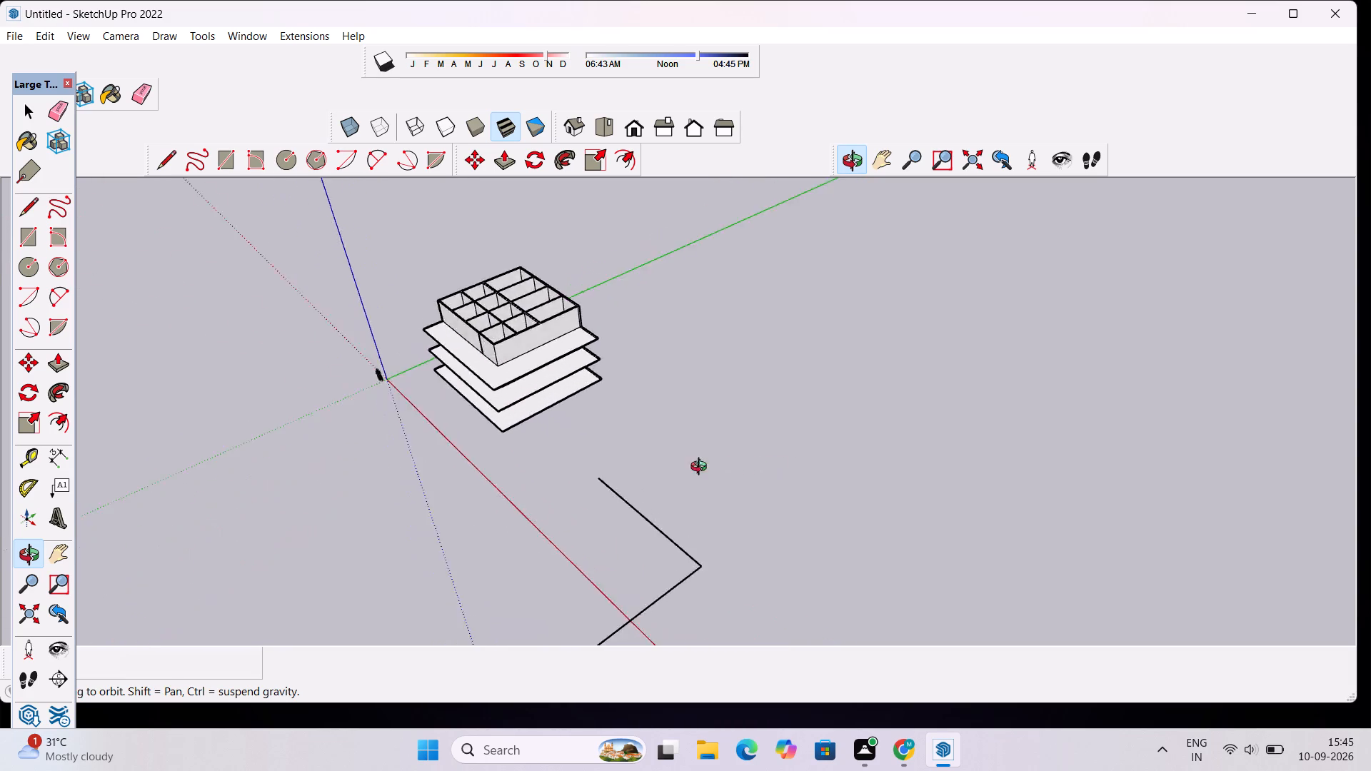
drag(702, 468, 486, 508)
scroll(498, 478, up, 4)
drag(495, 438, 829, 382)
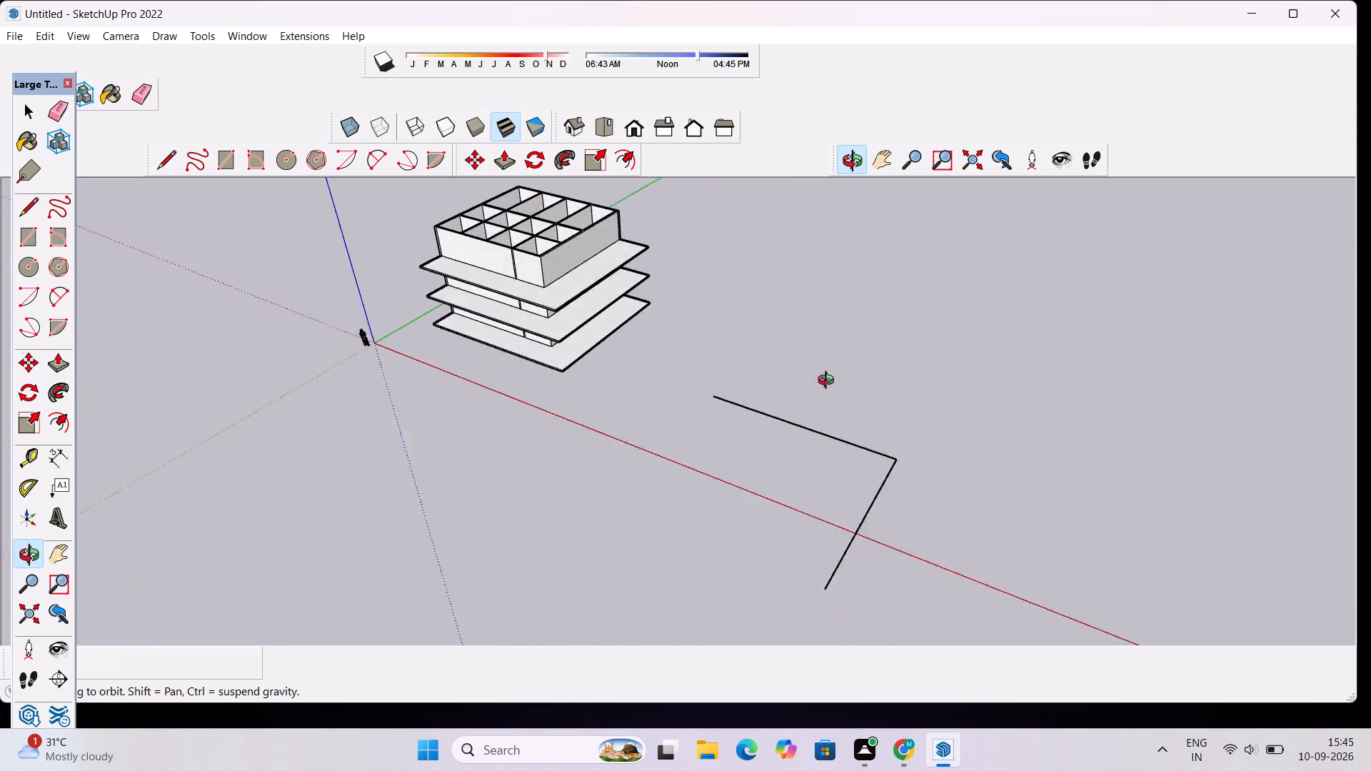
drag(829, 382, 1024, 423)
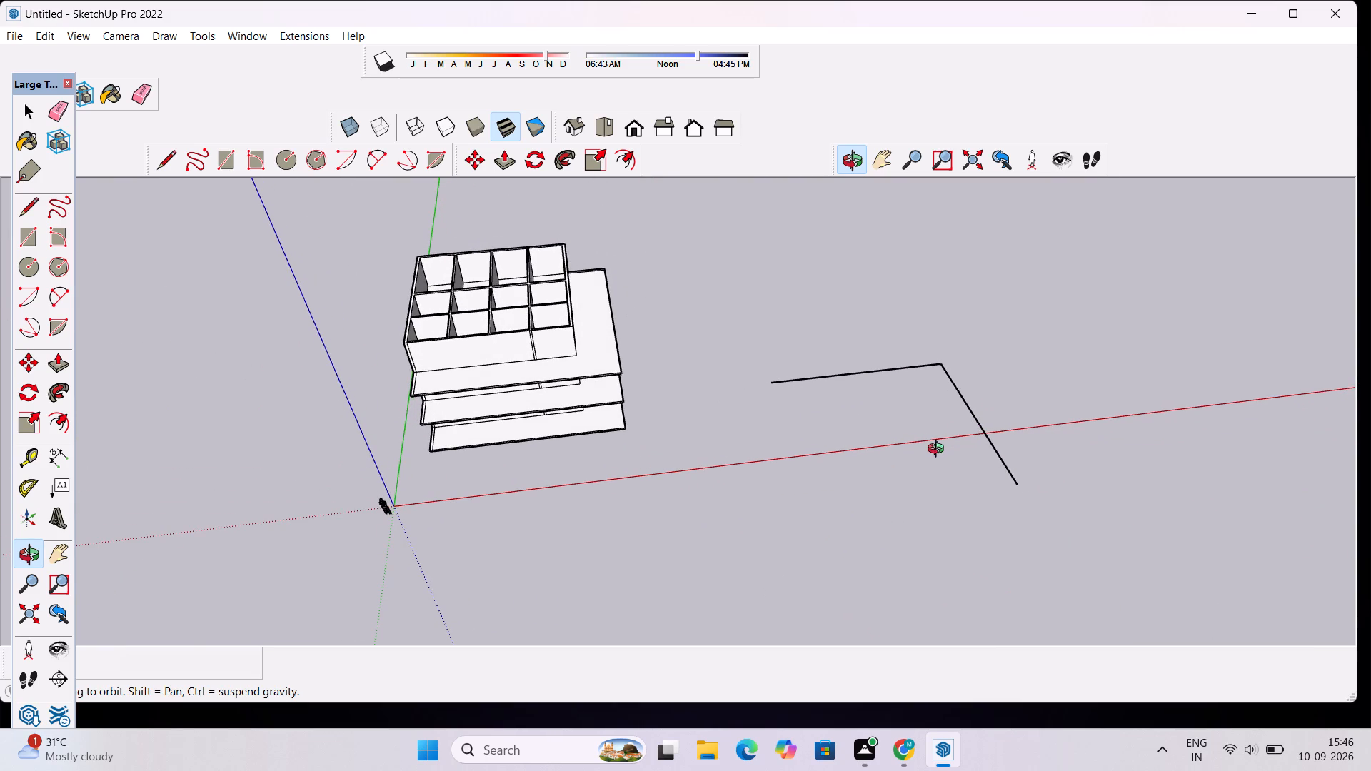
key(space)
key(l)
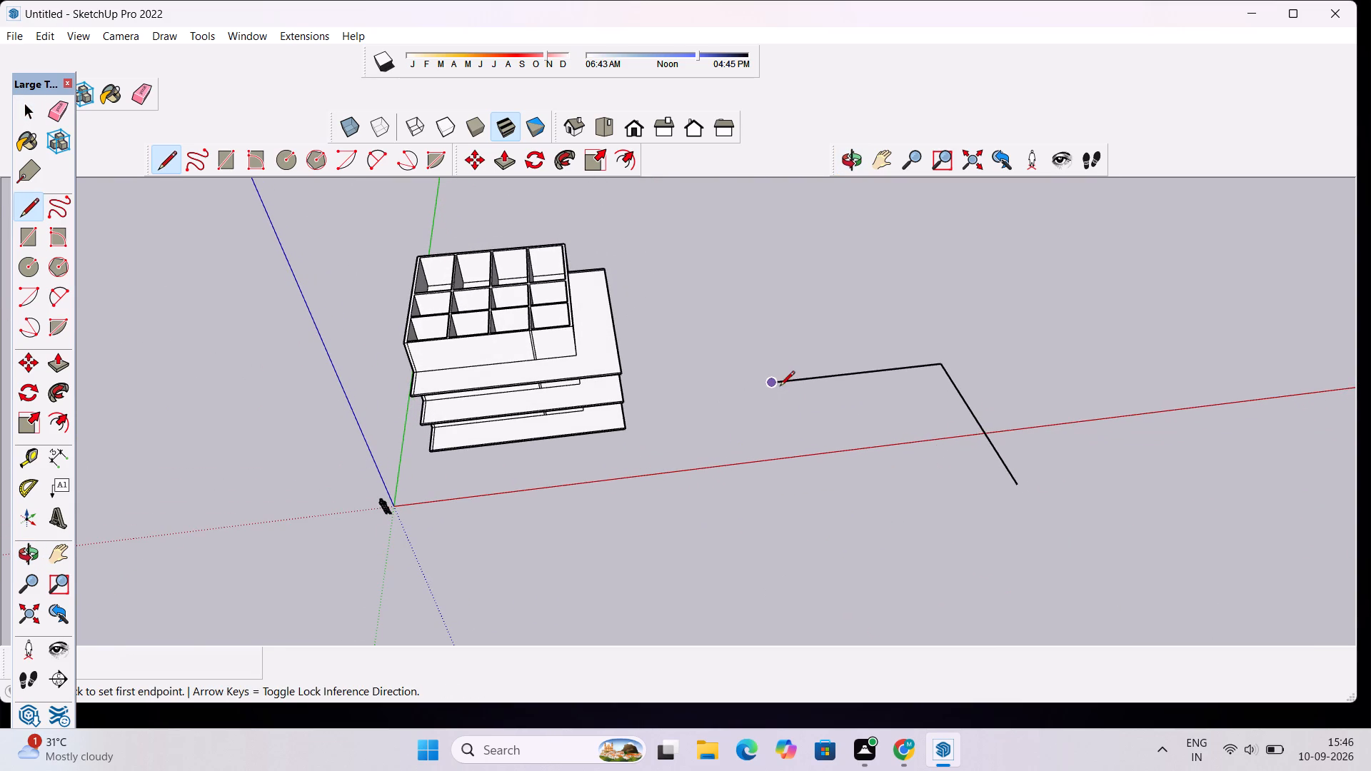
click(770, 383)
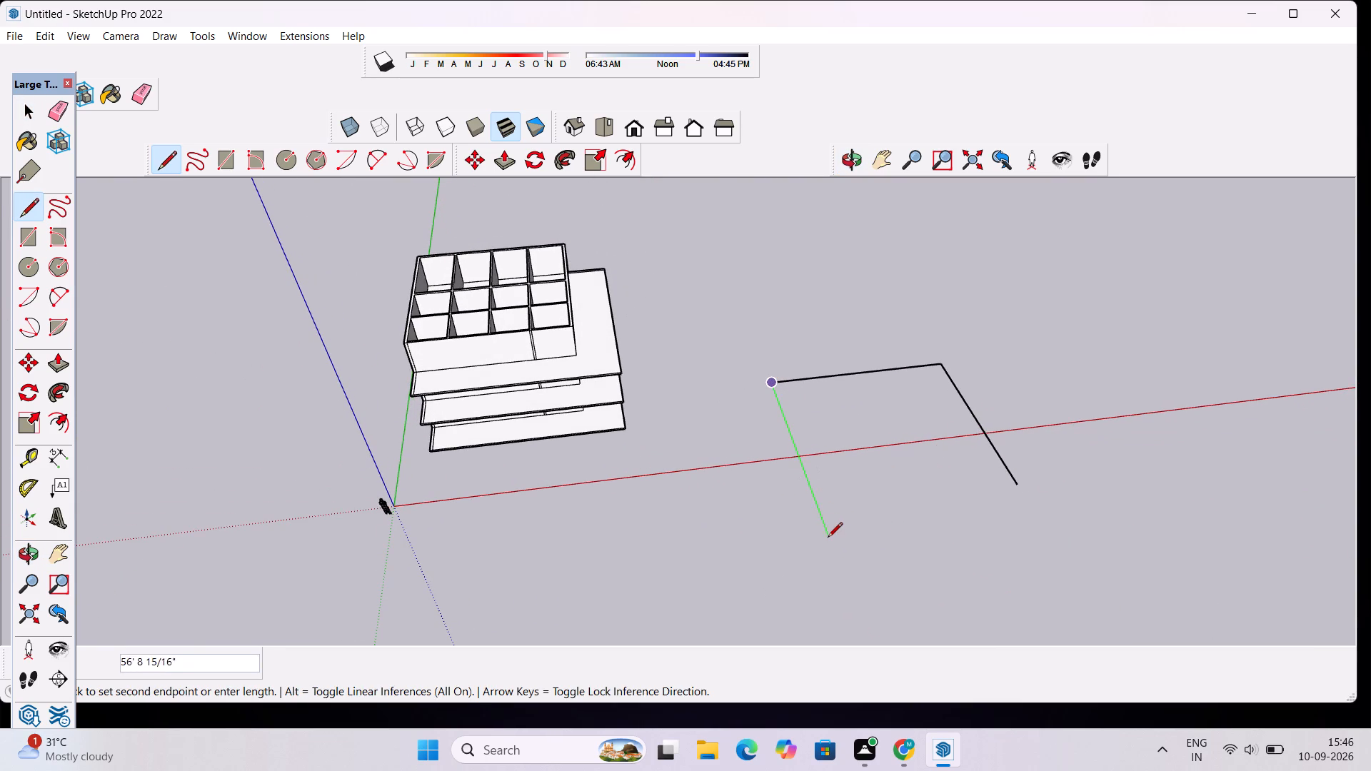
click(830, 543)
key(space)
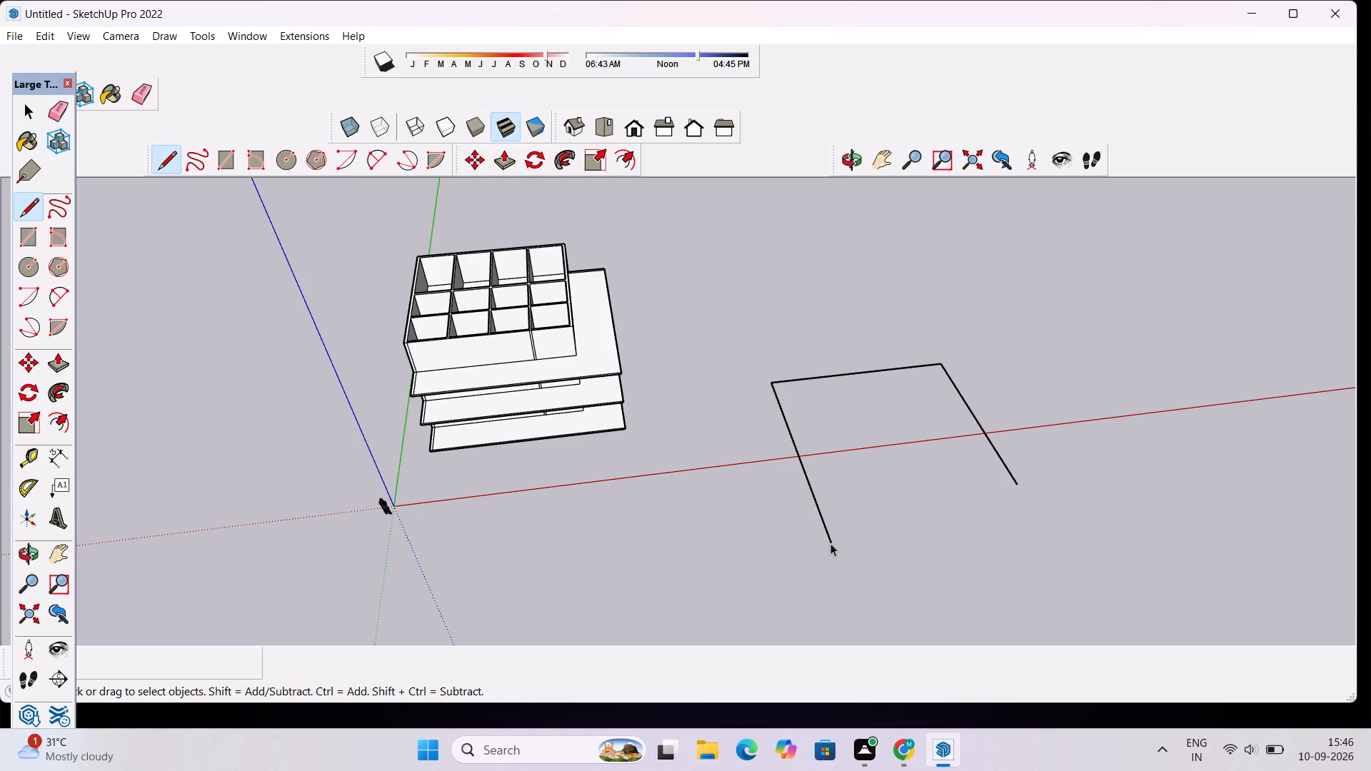
Close the outline with a line about 54' 3" long parallel to the red axis and erase the overhanging end of the side line.
key(l)
scroll(1008, 487, up, 4)
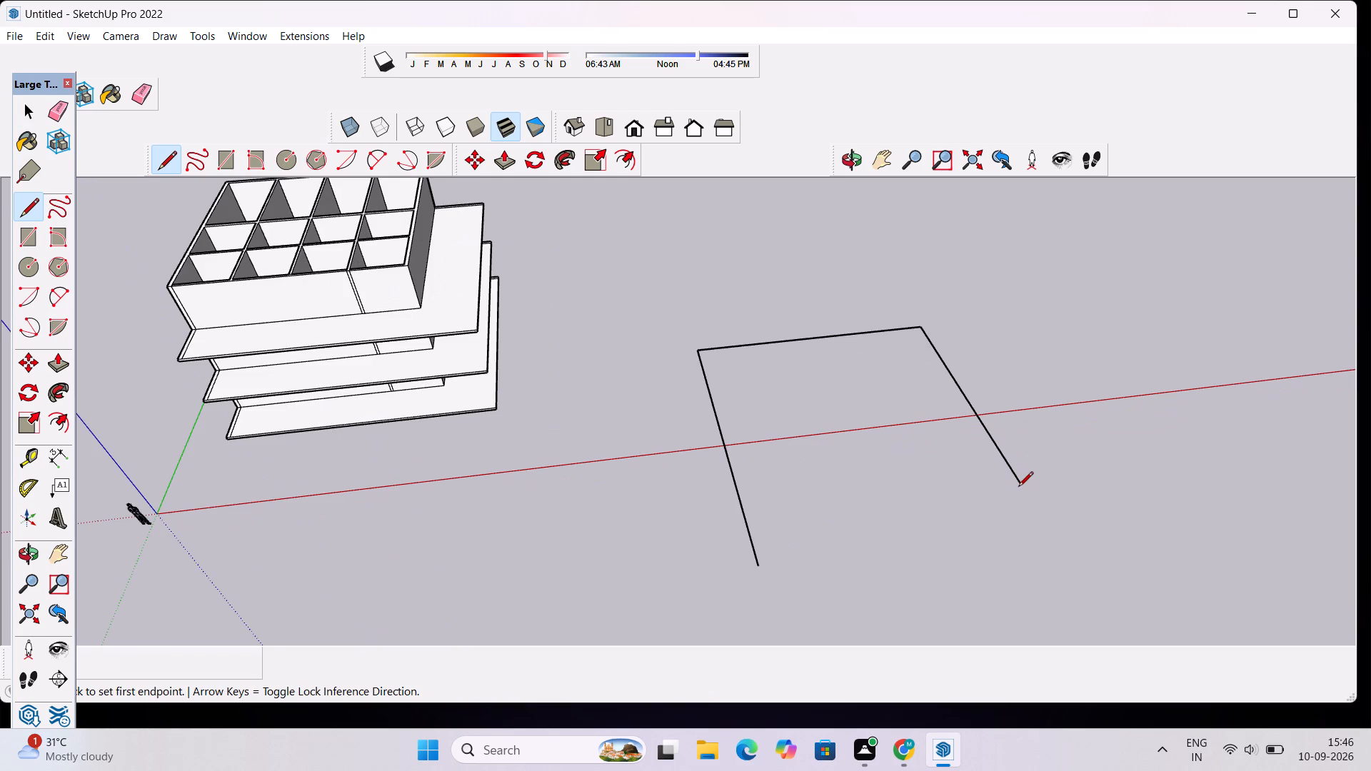
click(1018, 488)
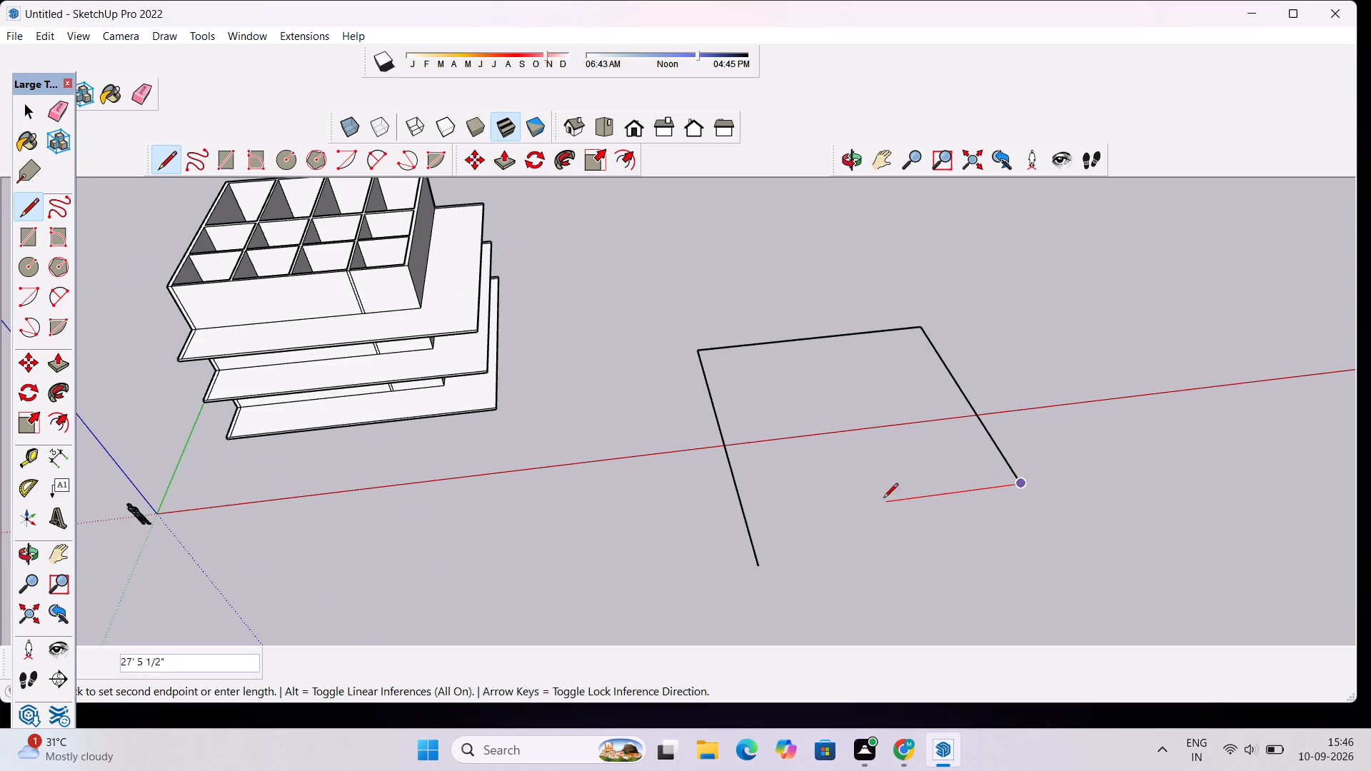
click(747, 522)
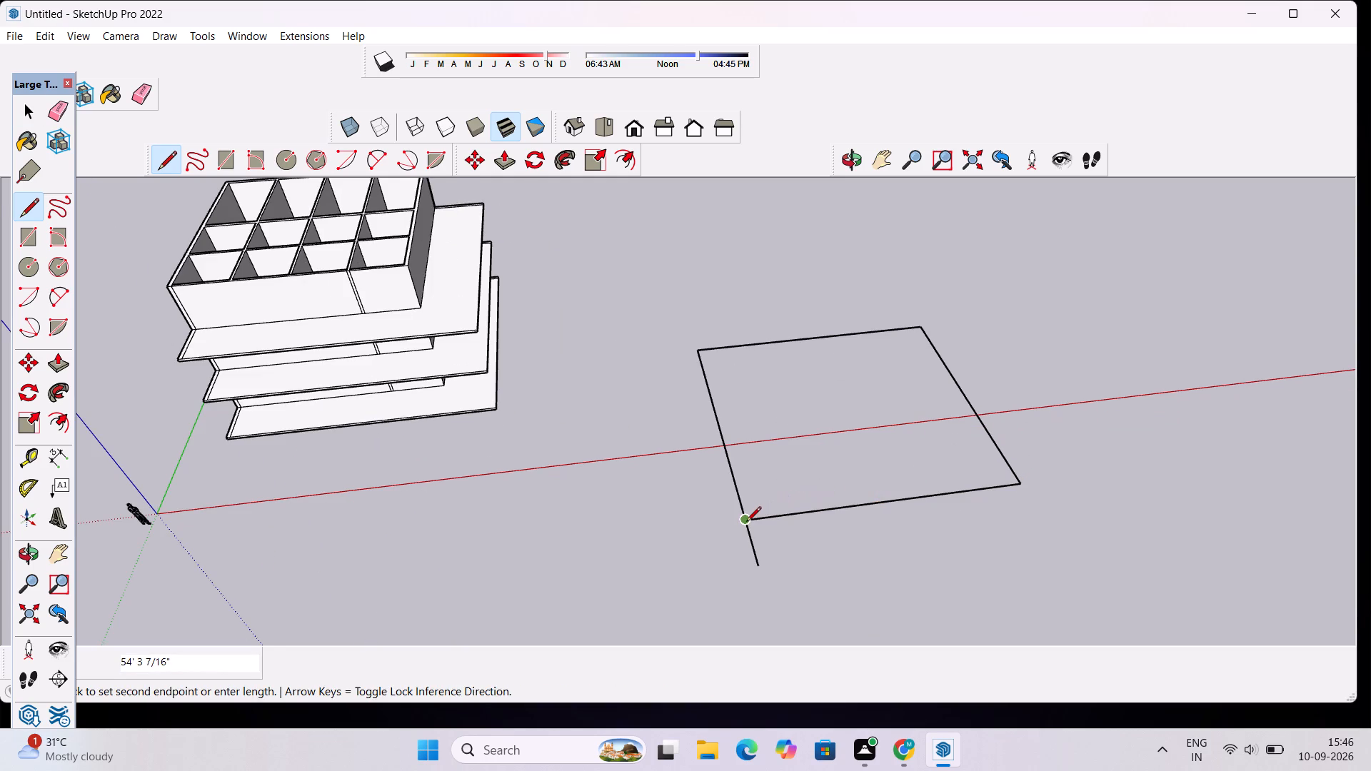
key(space)
key(e)
drag(777, 554, 743, 560)
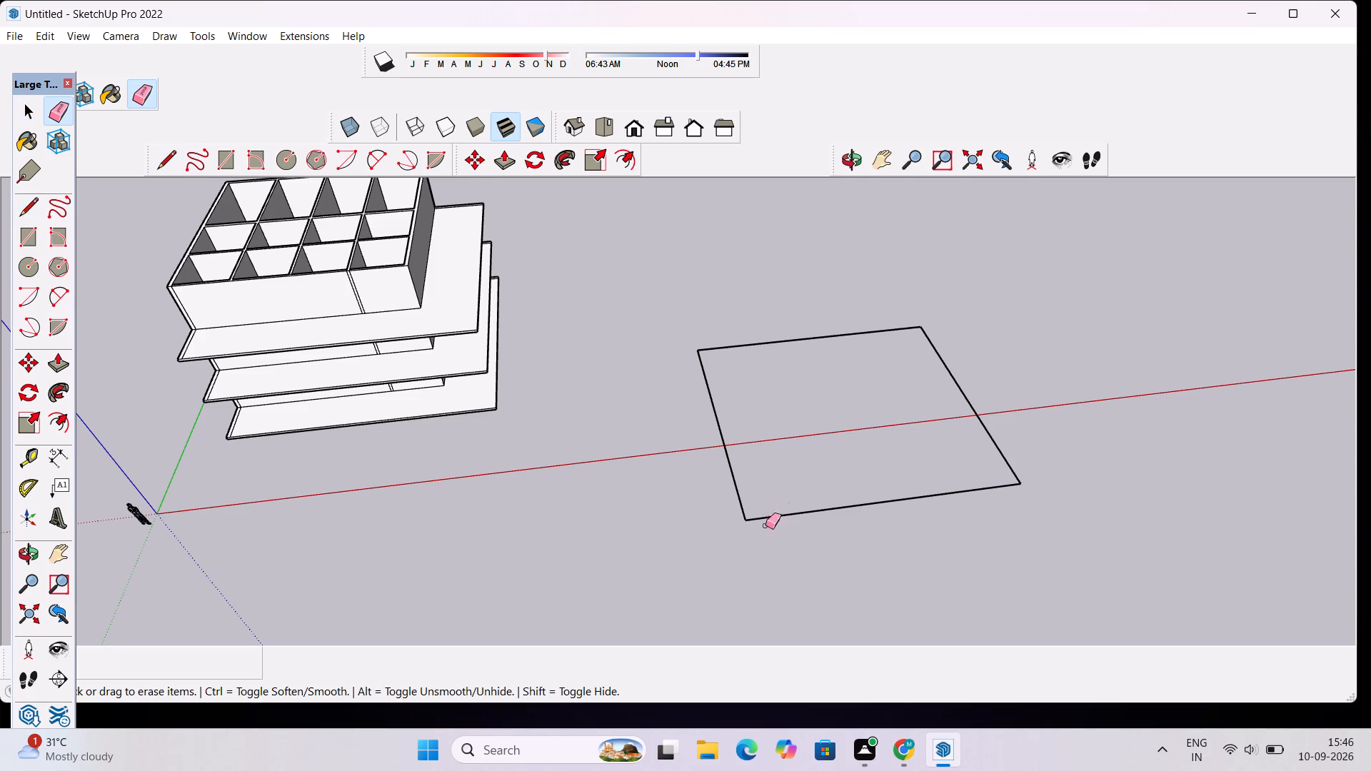
scroll(905, 375, down, 6)
key(space)
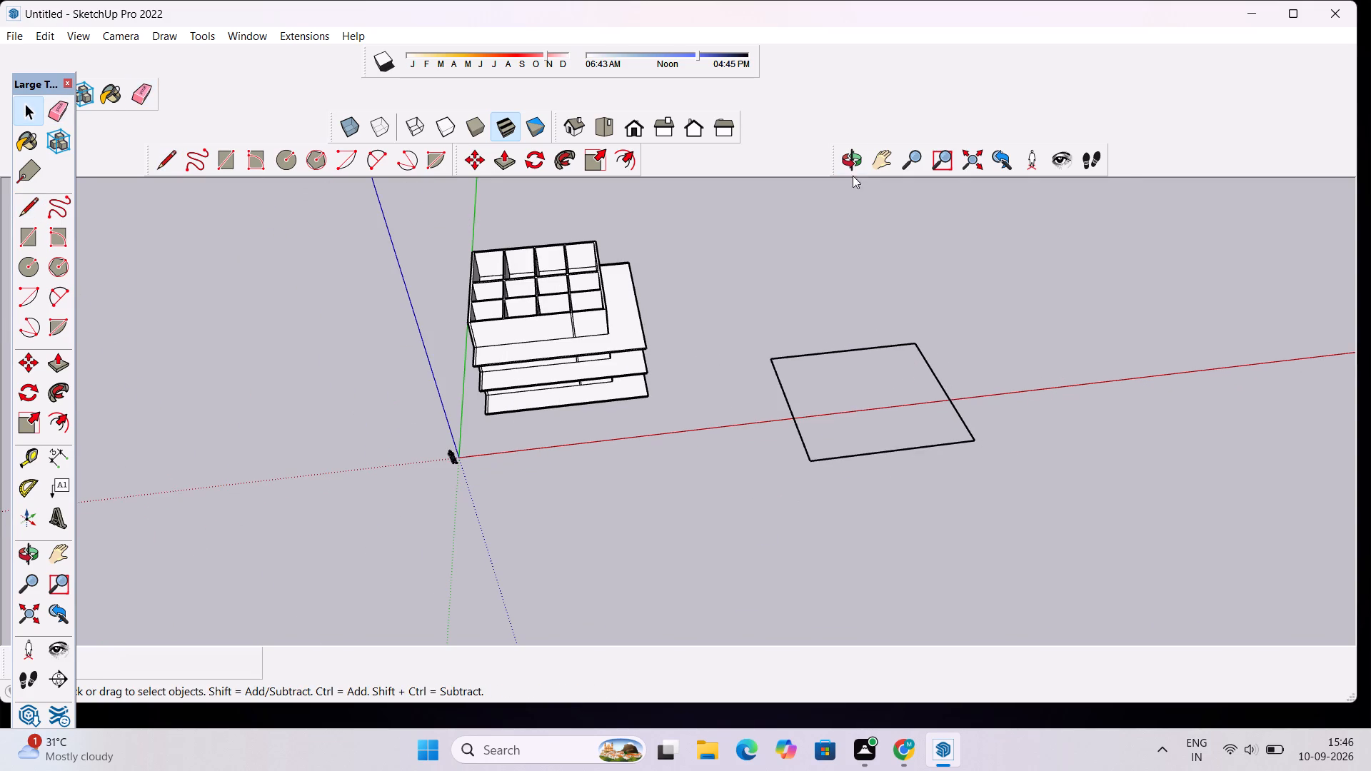
Draw a rectangle between opposite corners of the closed outline to fill it with a face.
click(851, 169)
drag(1031, 363, 253, 385)
scroll(393, 414, down, 5)
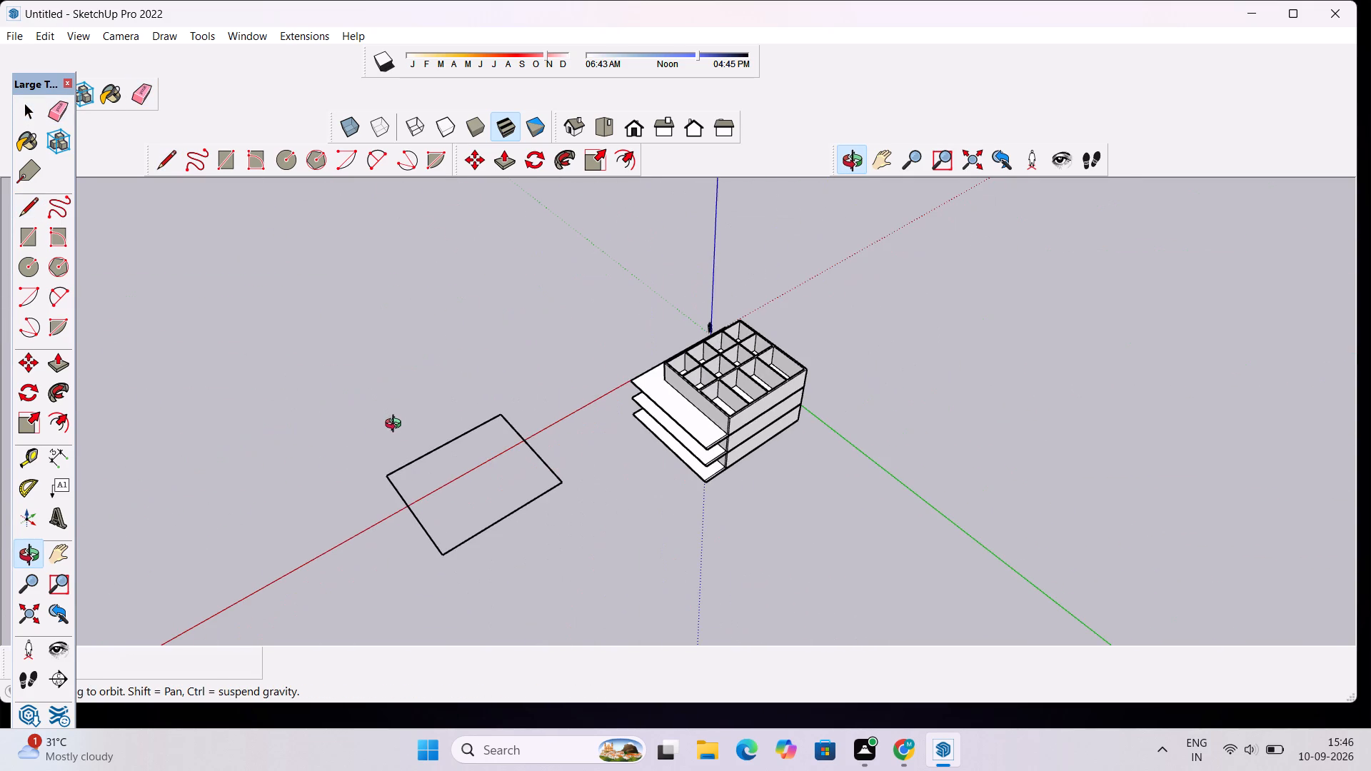
scroll(396, 425, down, 1)
scroll(399, 487, up, 2)
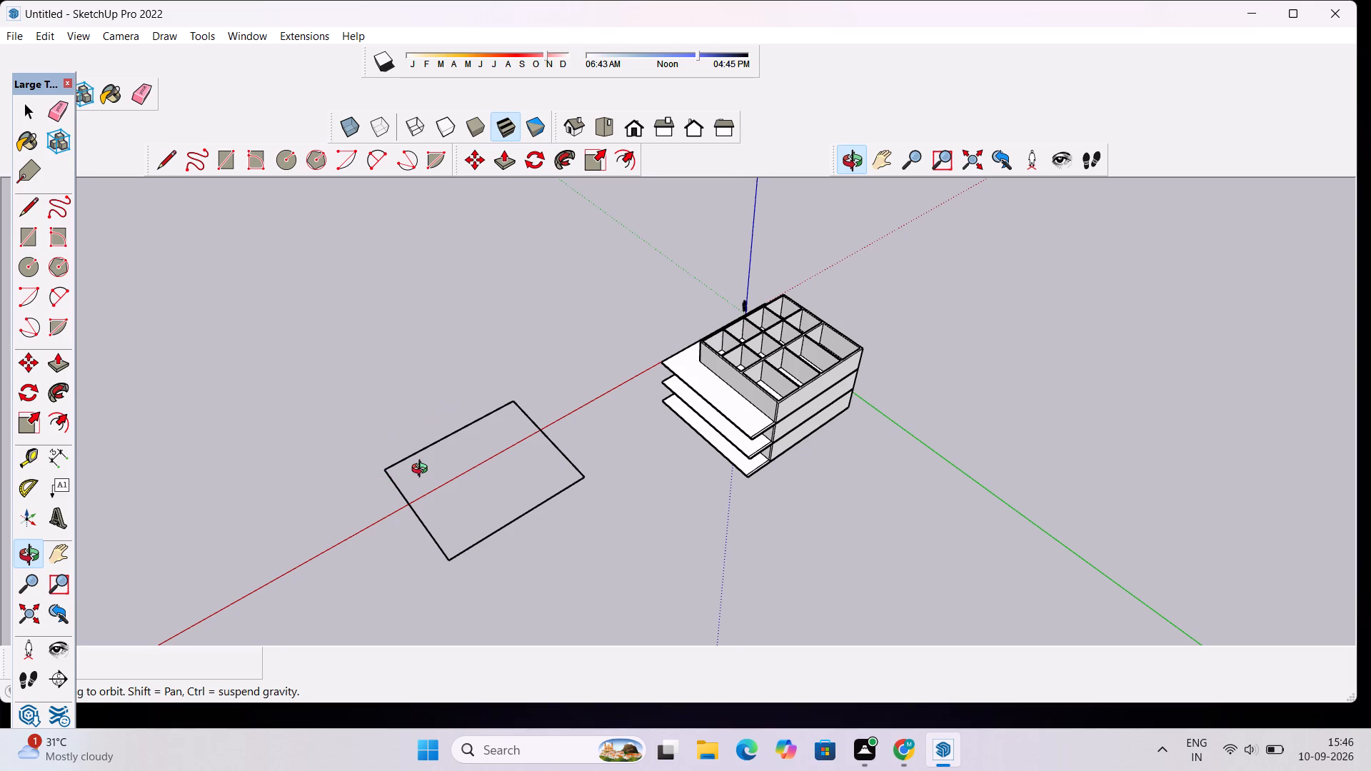
scroll(413, 479, up, 3)
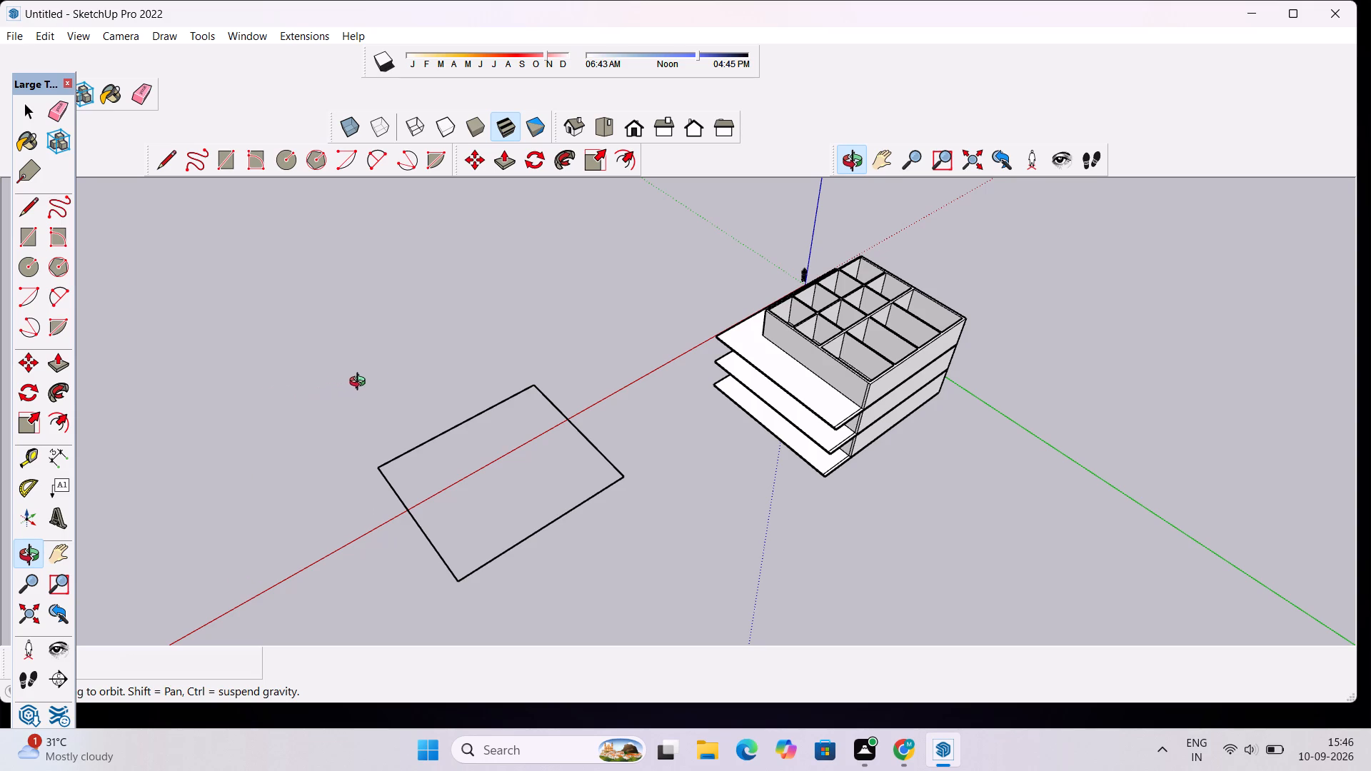
scroll(568, 438, up, 5)
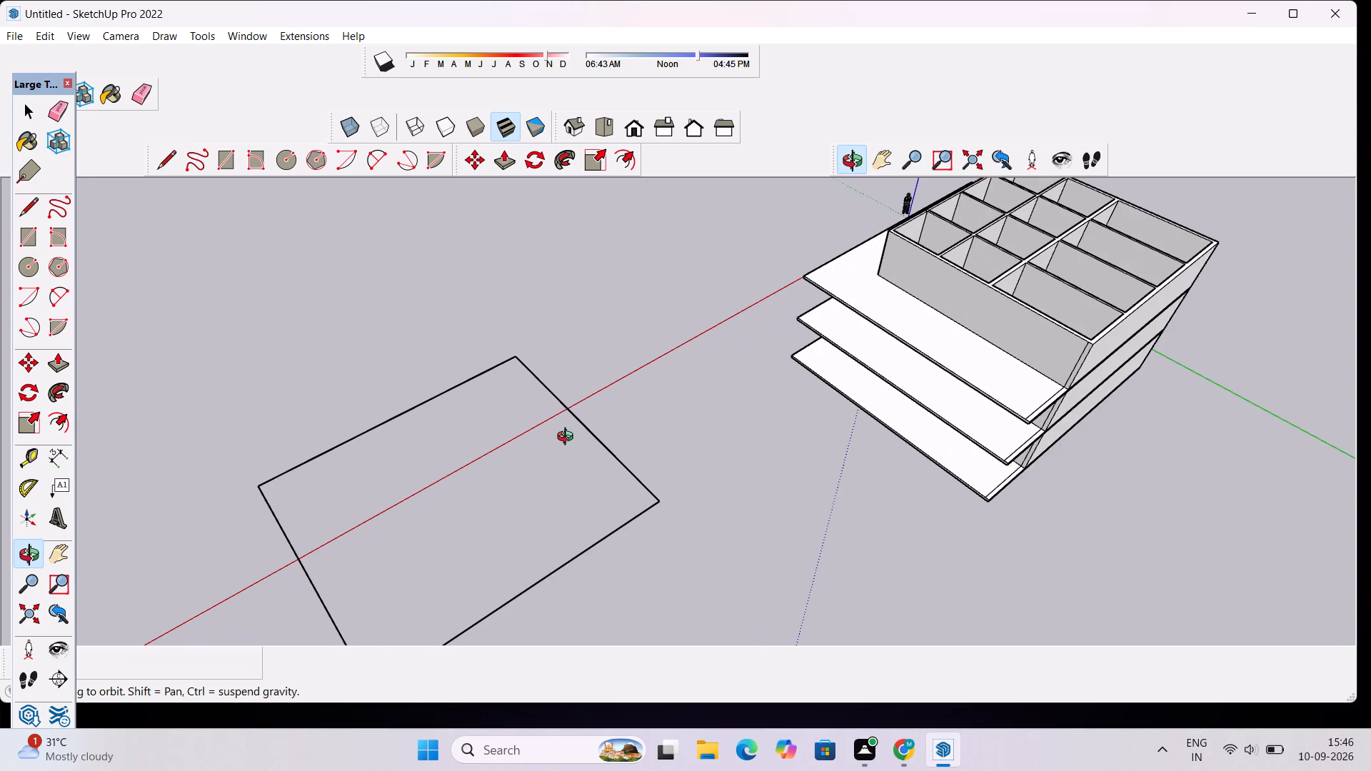
key(space)
scroll(378, 465, down, 3)
scroll(303, 475, up, 2)
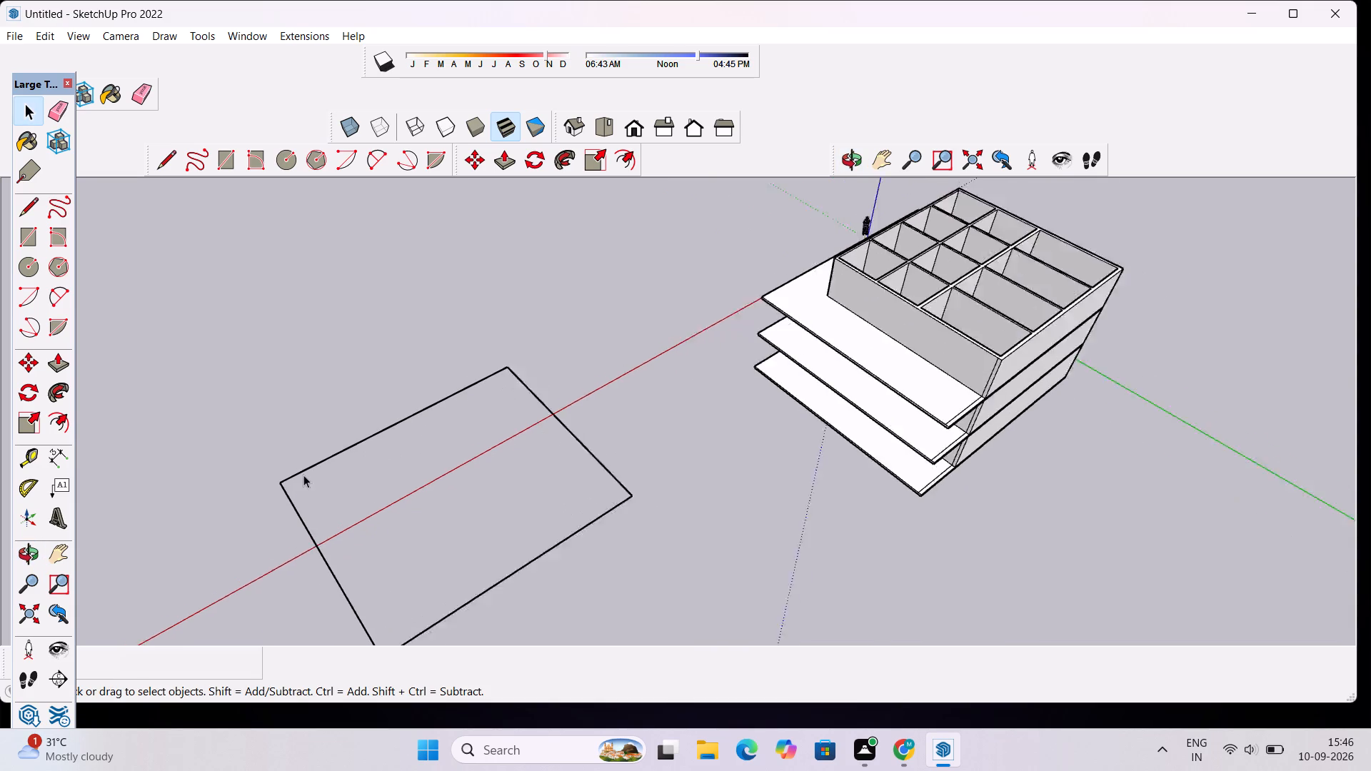
scroll(303, 475, up, 12)
scroll(277, 485, down, 10)
key(r)
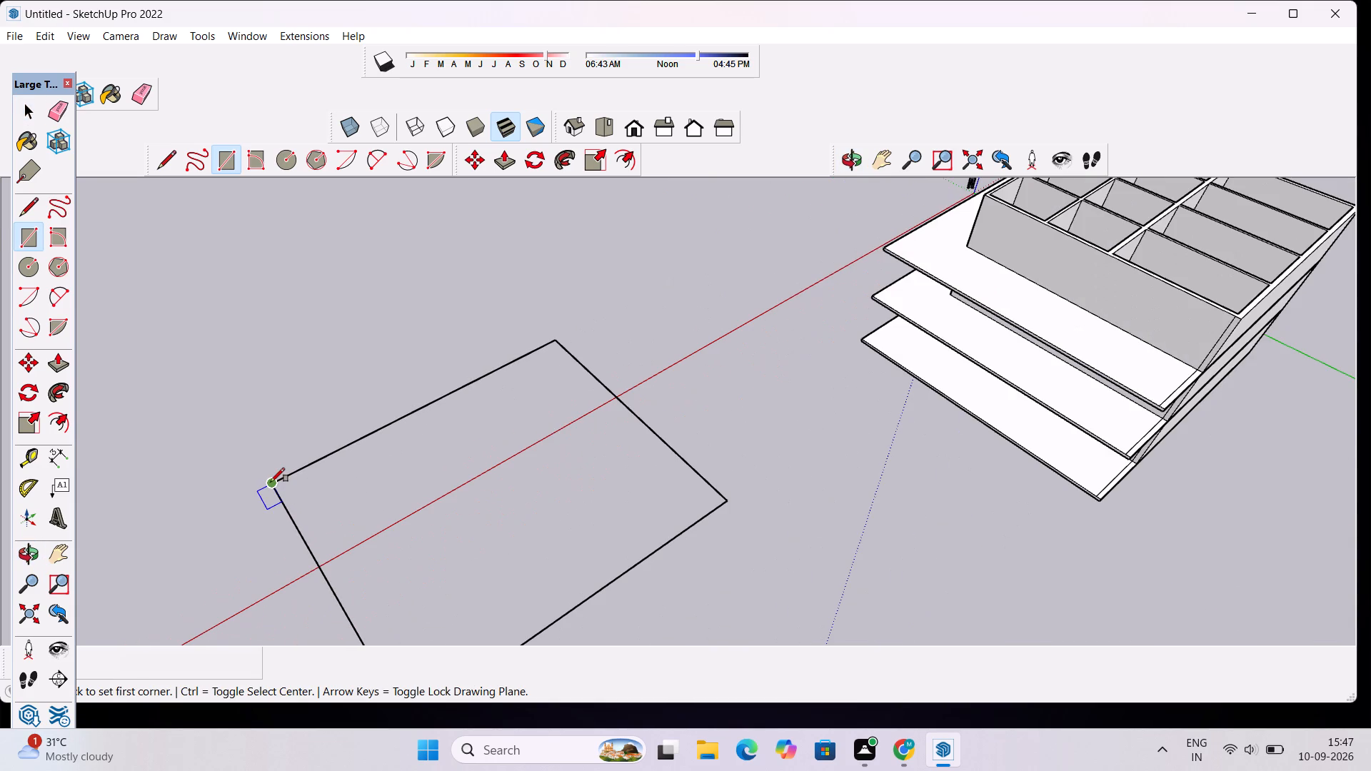
click(271, 482)
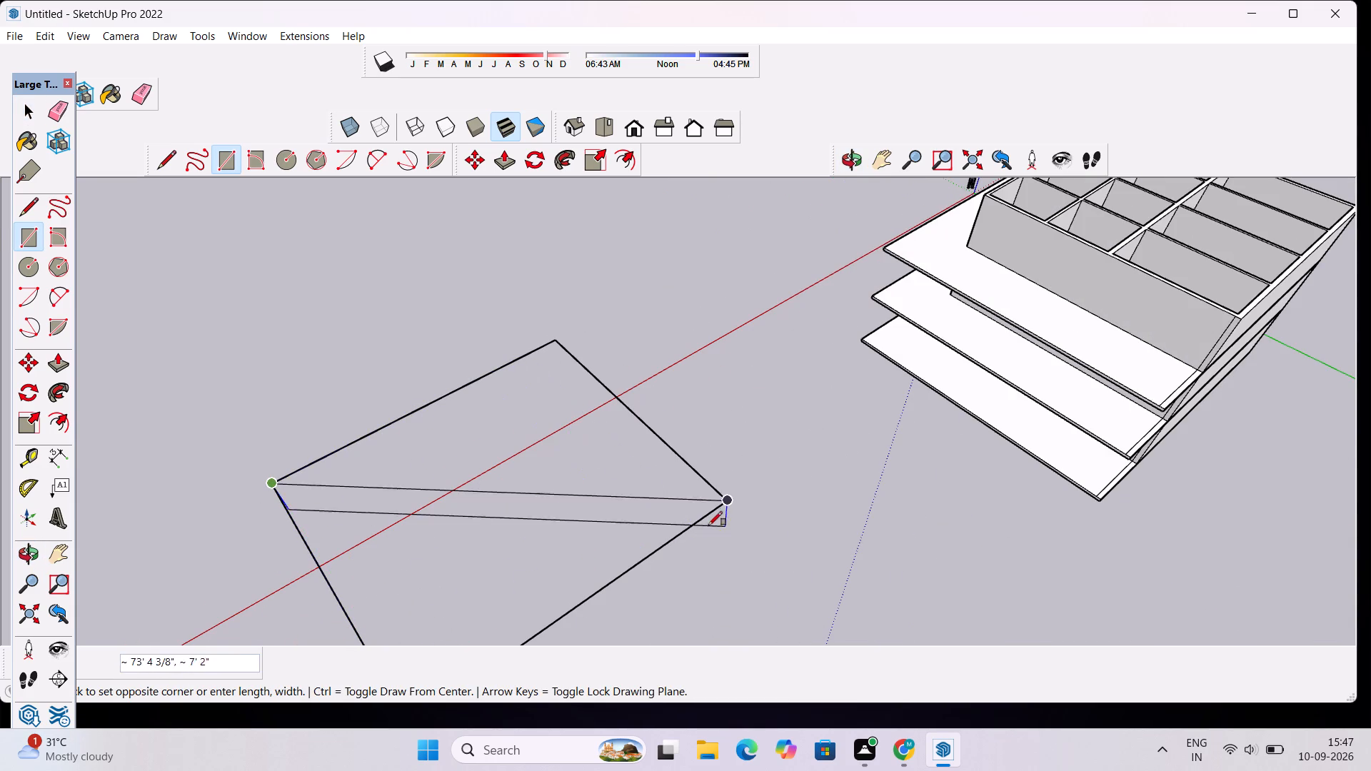
click(722, 501)
scroll(659, 485, down, 4)
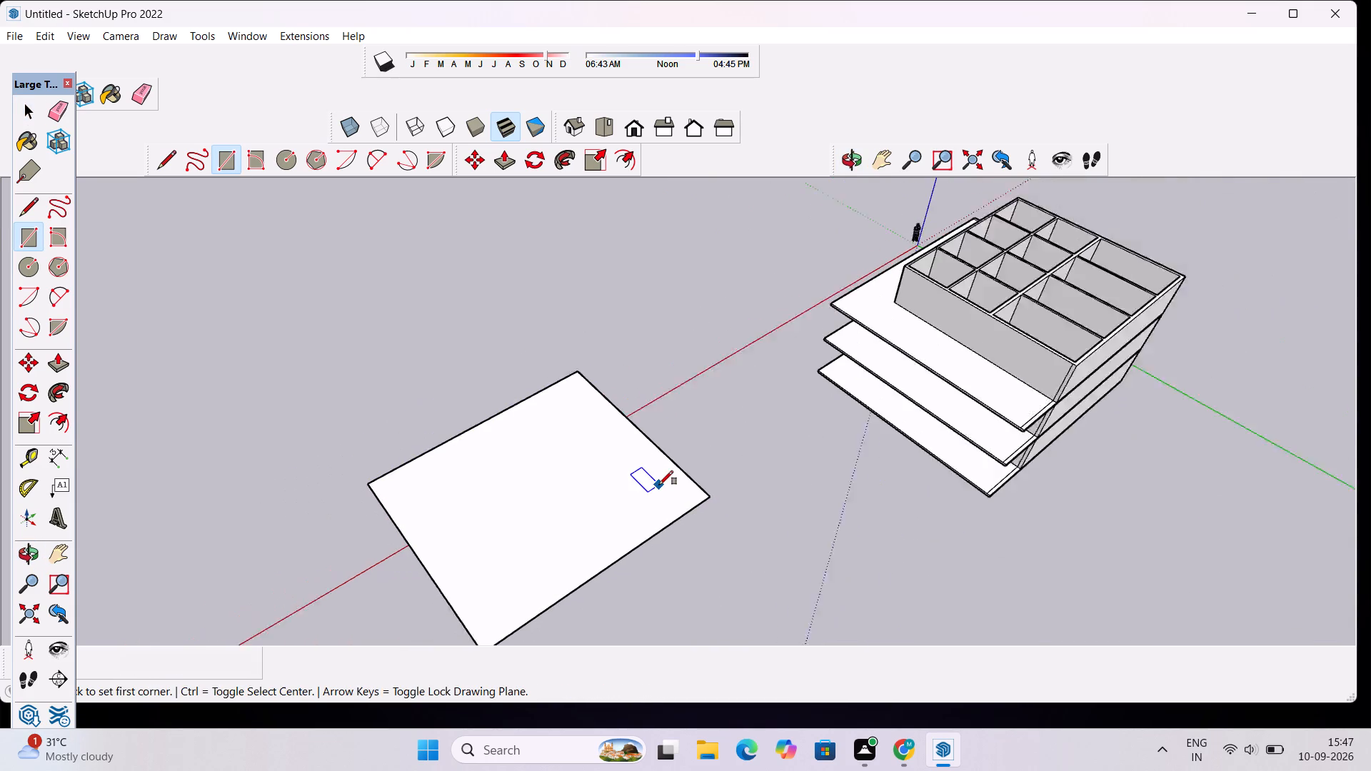
scroll(659, 485, down, 2)
key(space)
Push/Pull the new rectangular face up by 6" to form a slab.
click(582, 498)
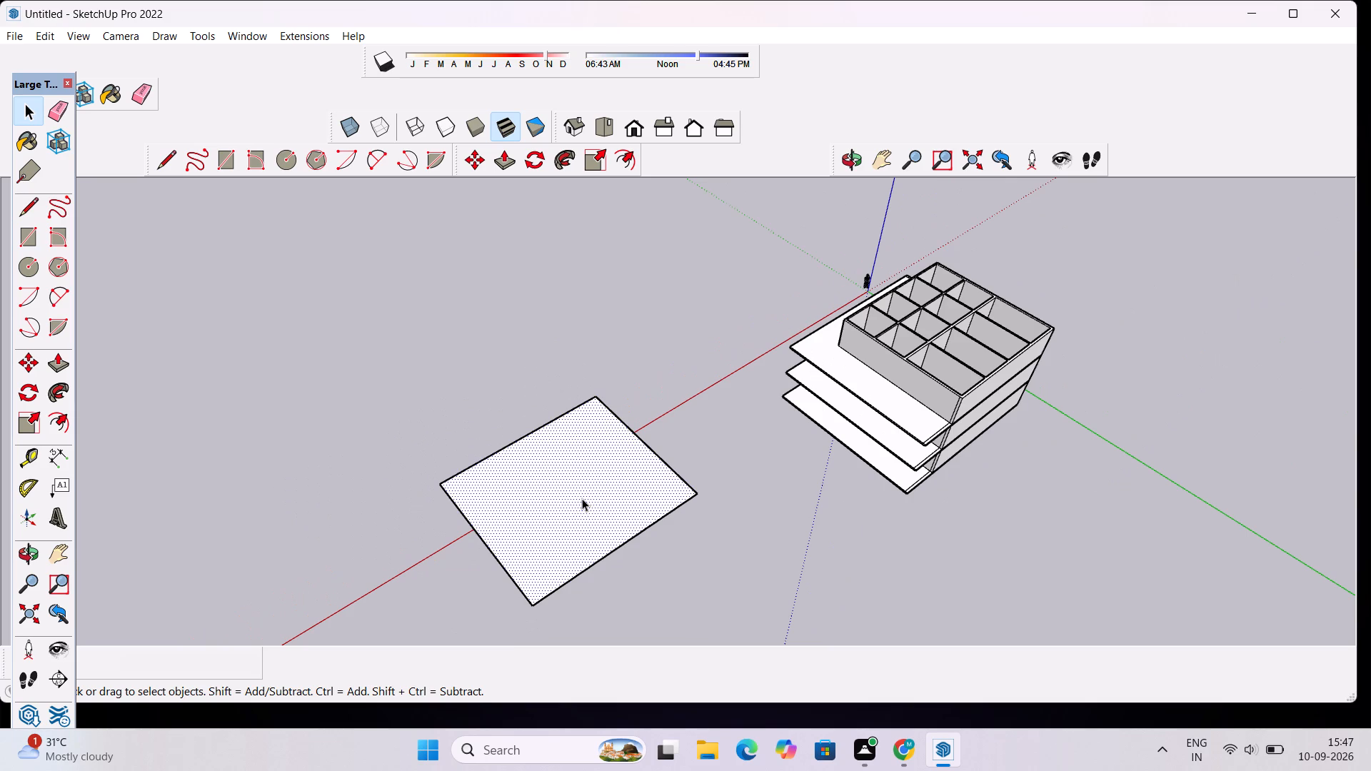
key(p)
click(582, 498)
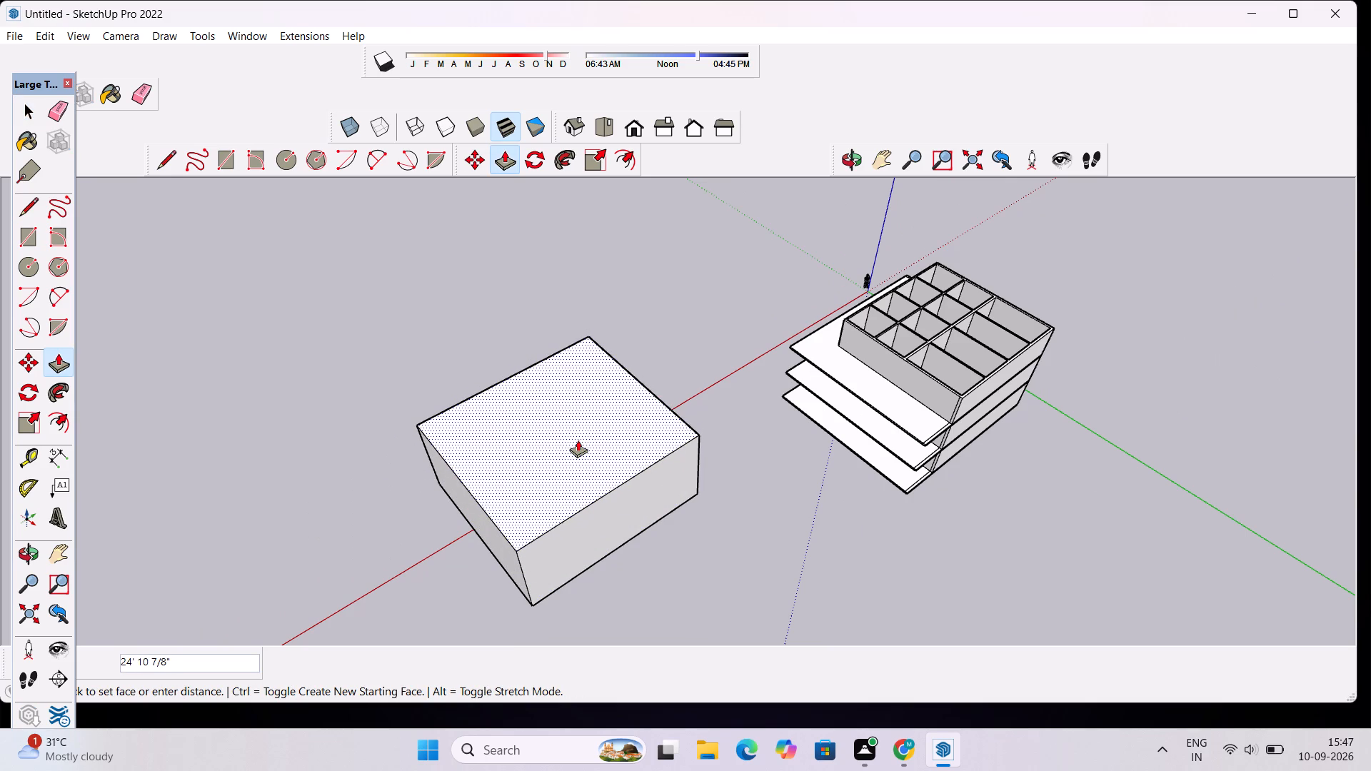
key(6)
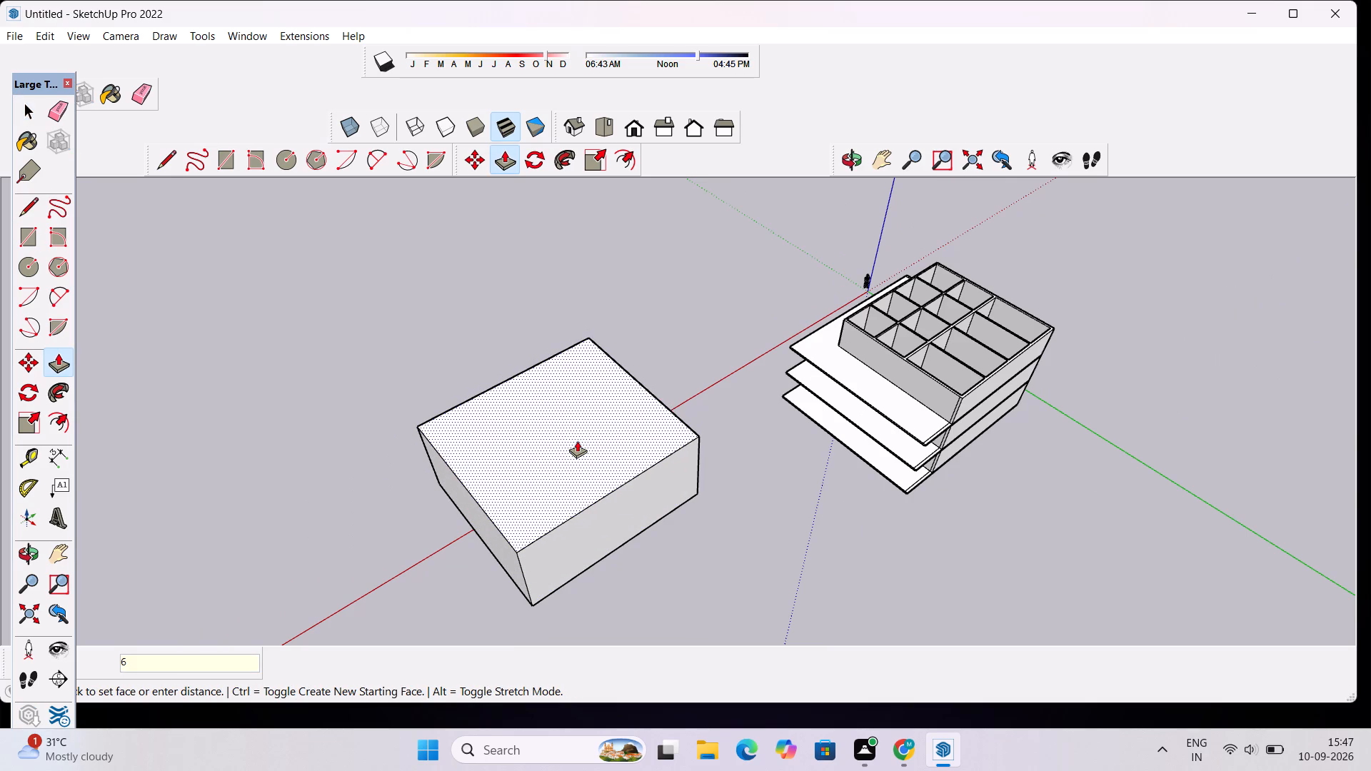
key(shift+quotedbl)
key(Return)
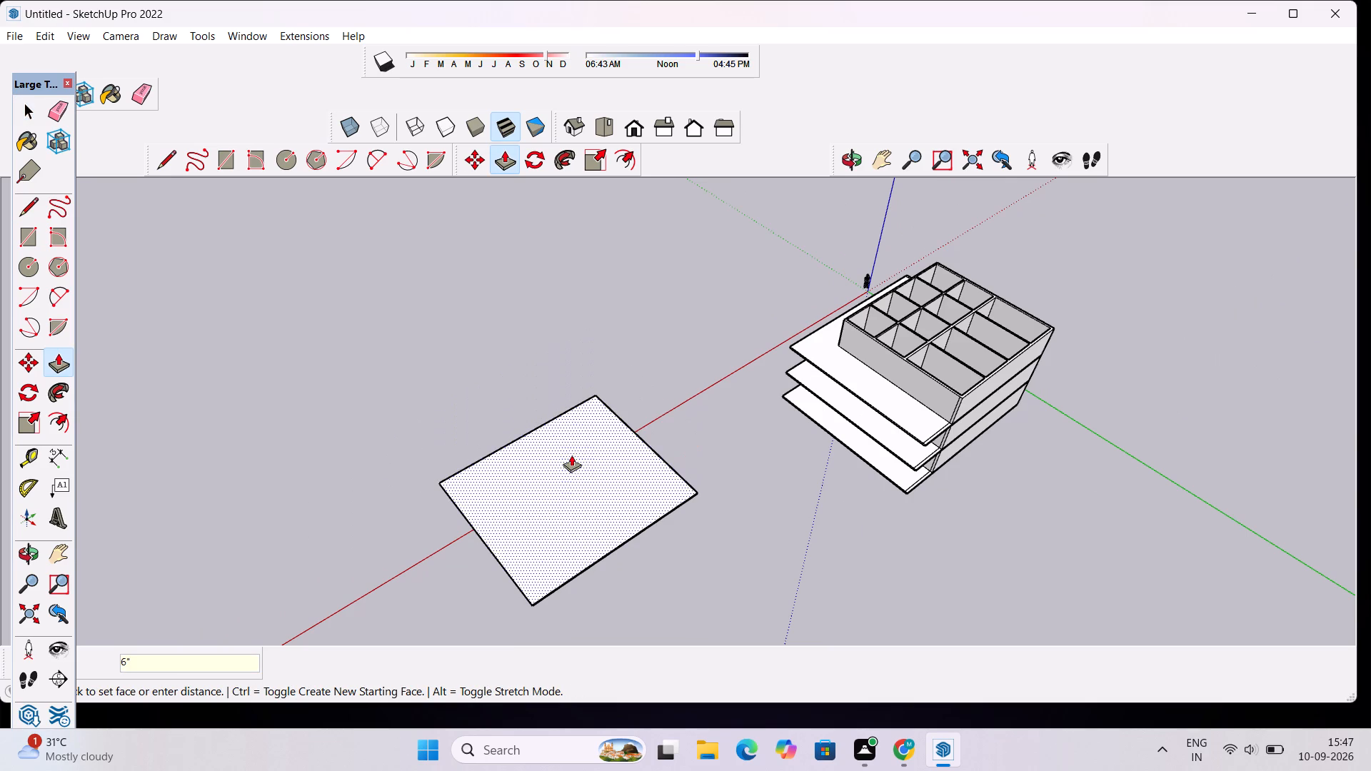
key(space)
Select the entire separate slab with all its faces and edges and make it a group.
scroll(543, 472, down, 1)
click(846, 154)
drag(615, 583, 623, 446)
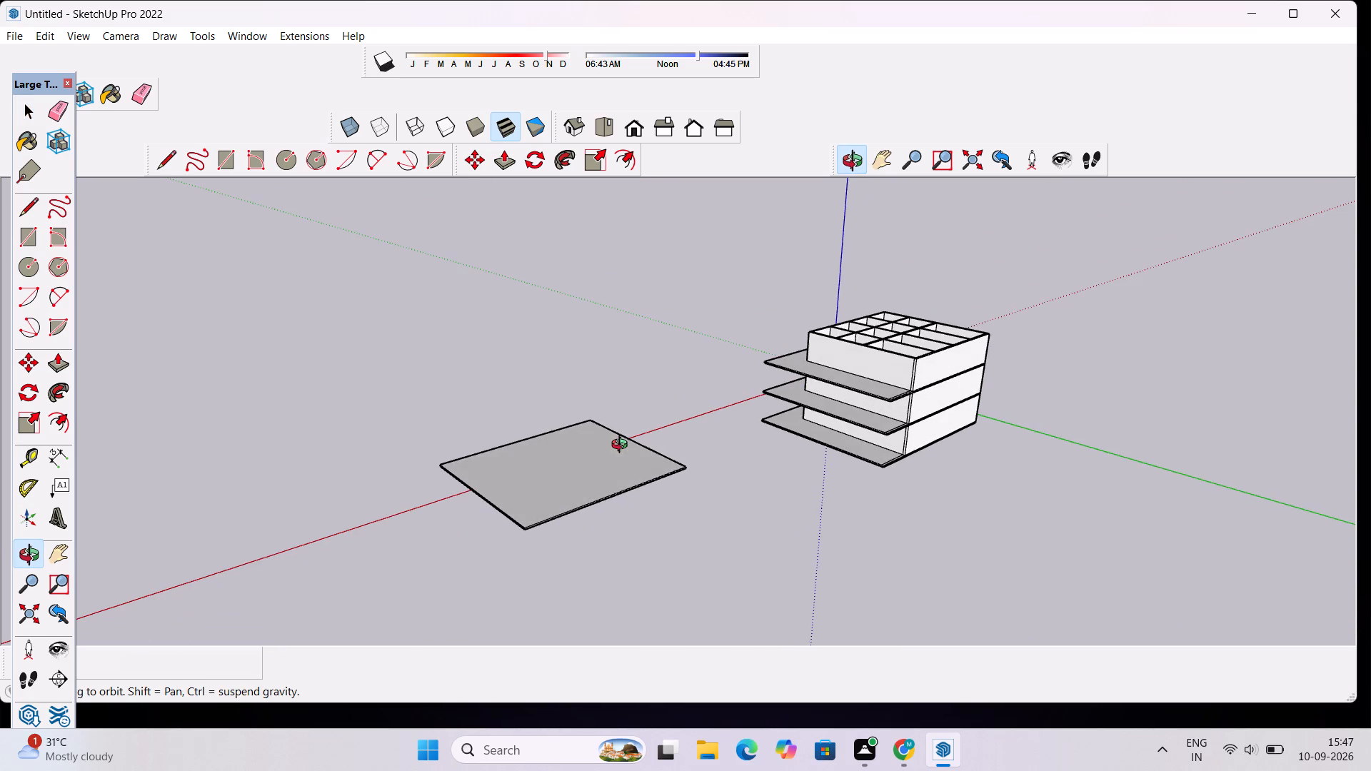
scroll(616, 492, up, 12)
scroll(679, 420, down, 12)
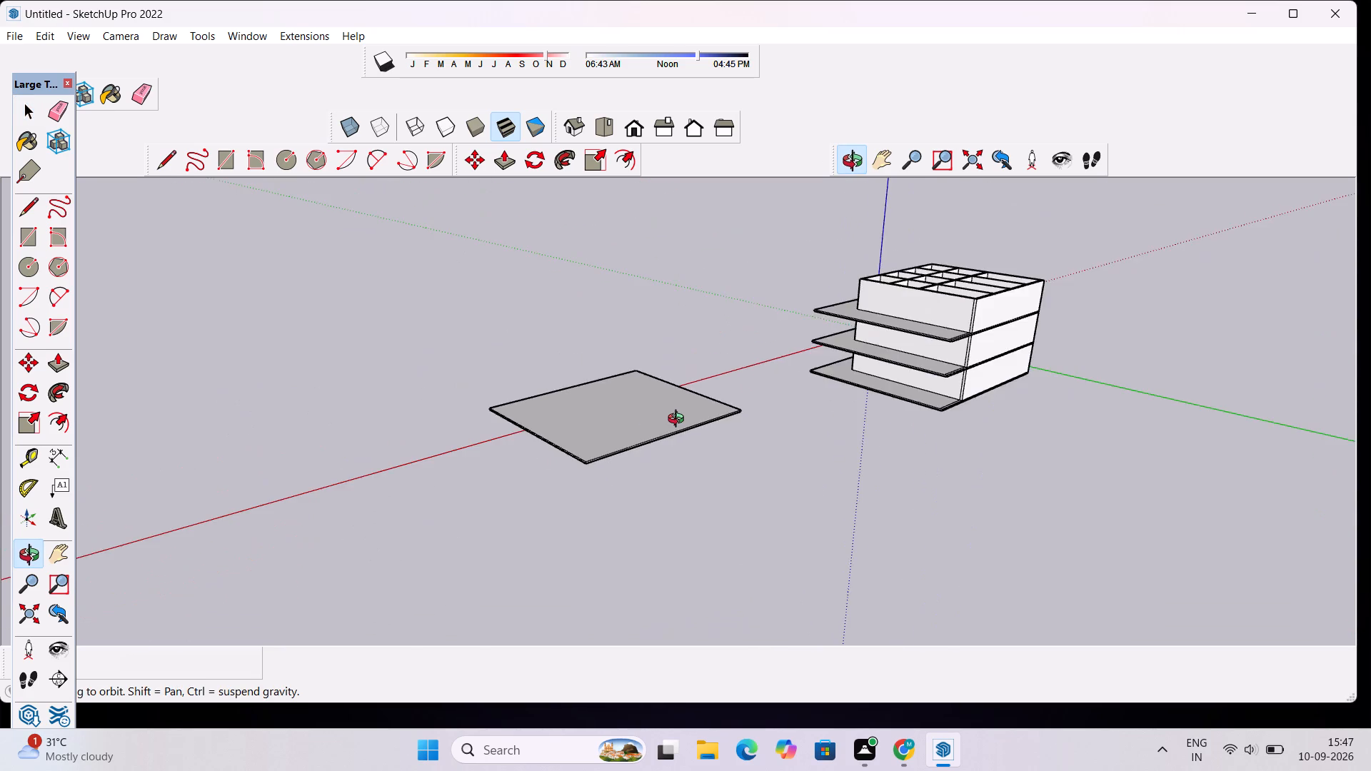
drag(920, 432, 627, 520)
scroll(625, 516, down, 6)
drag(1086, 522, 700, 513)
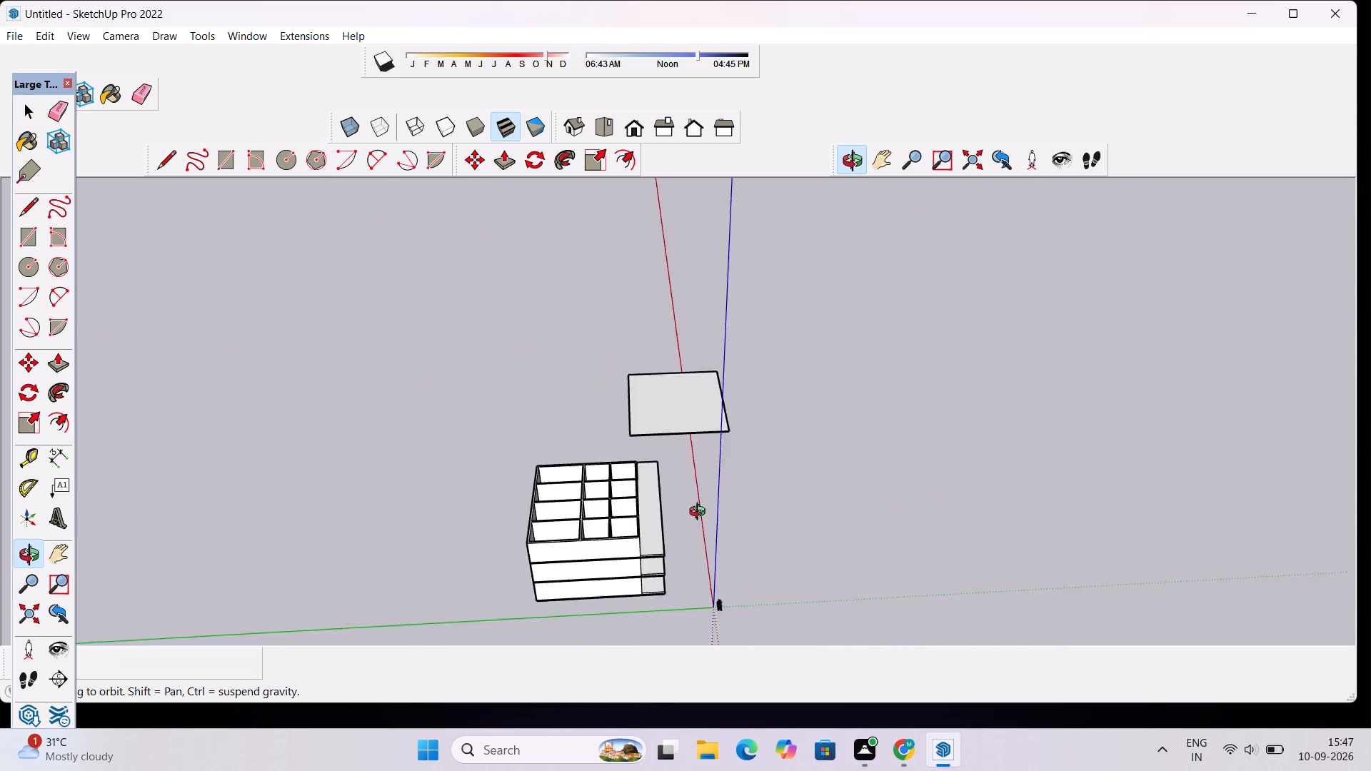
drag(700, 513, 507, 482)
scroll(608, 463, up, 6)
drag(723, 455, 663, 472)
key(space)
click(766, 438)
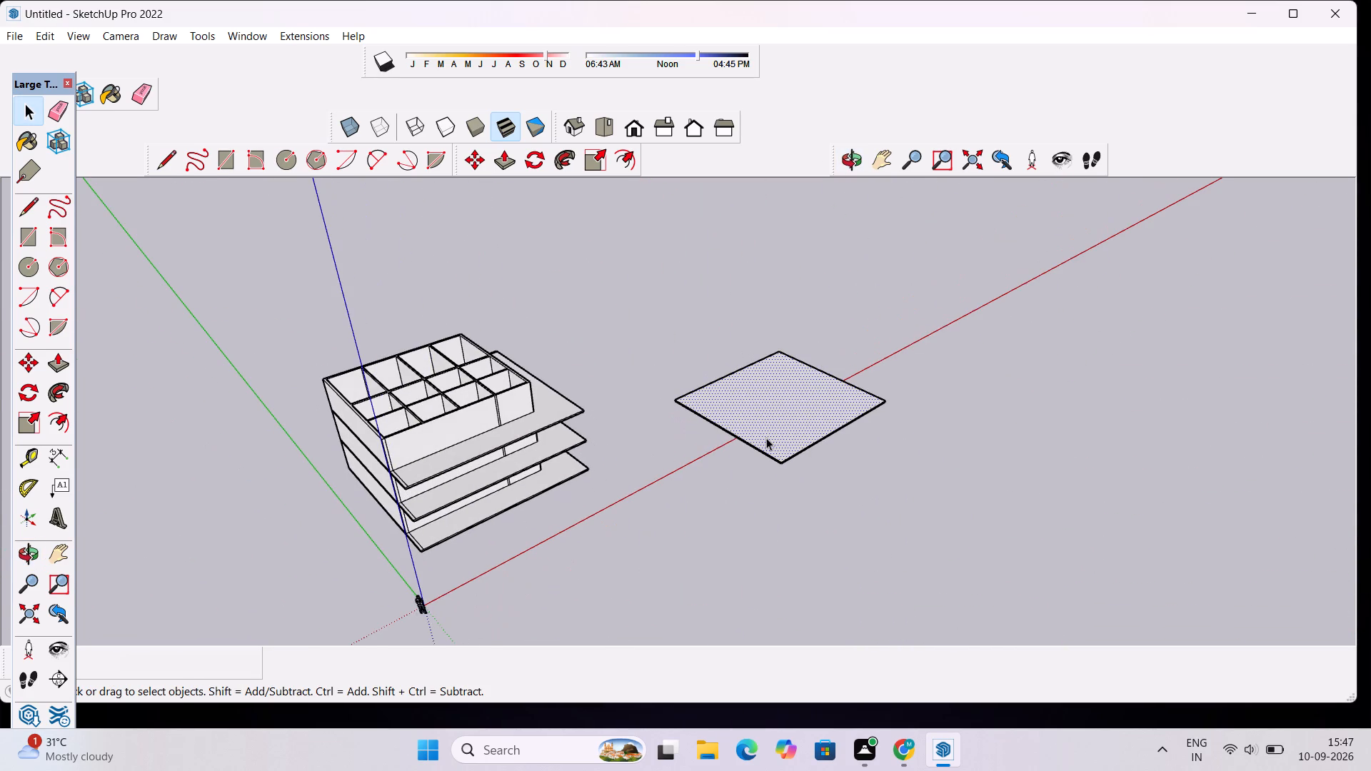
double_click(766, 438)
triple_click(766, 438)
click(766, 438)
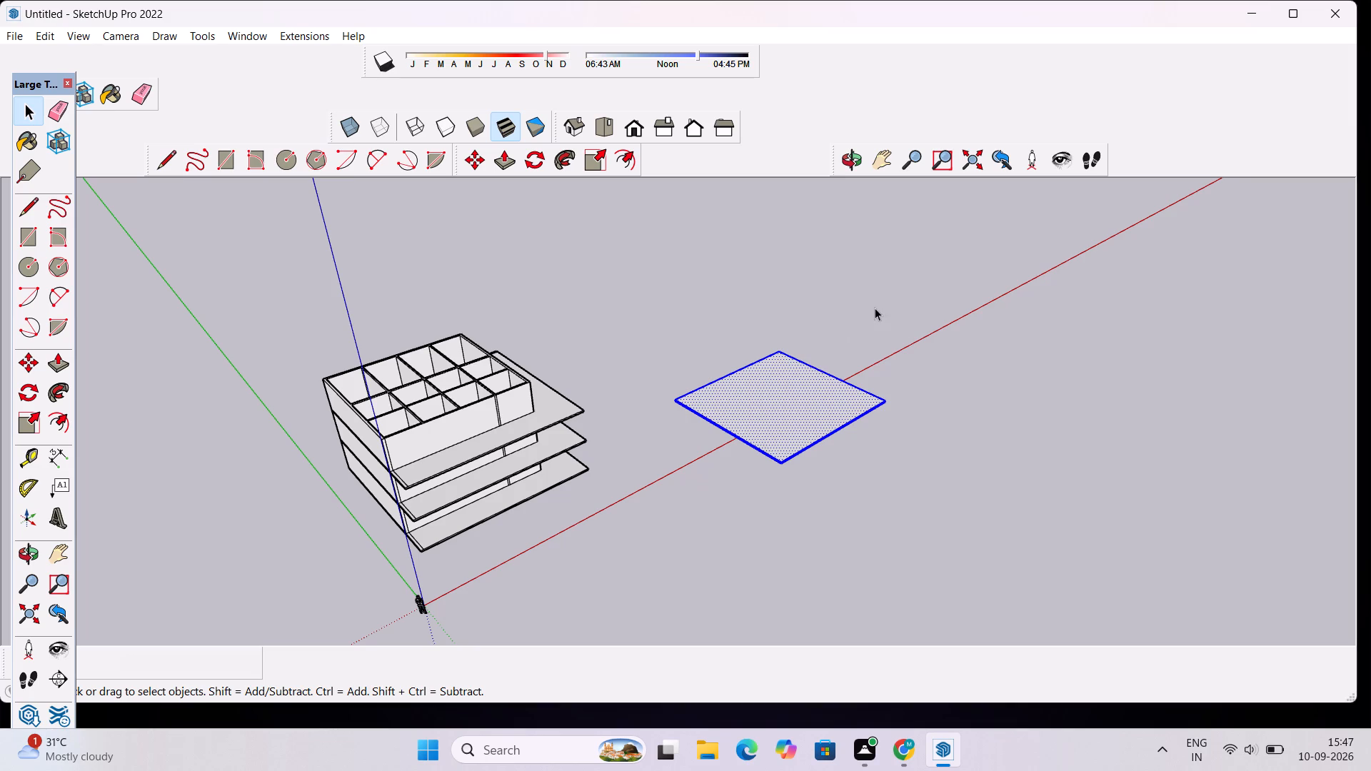
click(875, 308)
triple_click(833, 420)
right_click(833, 420)
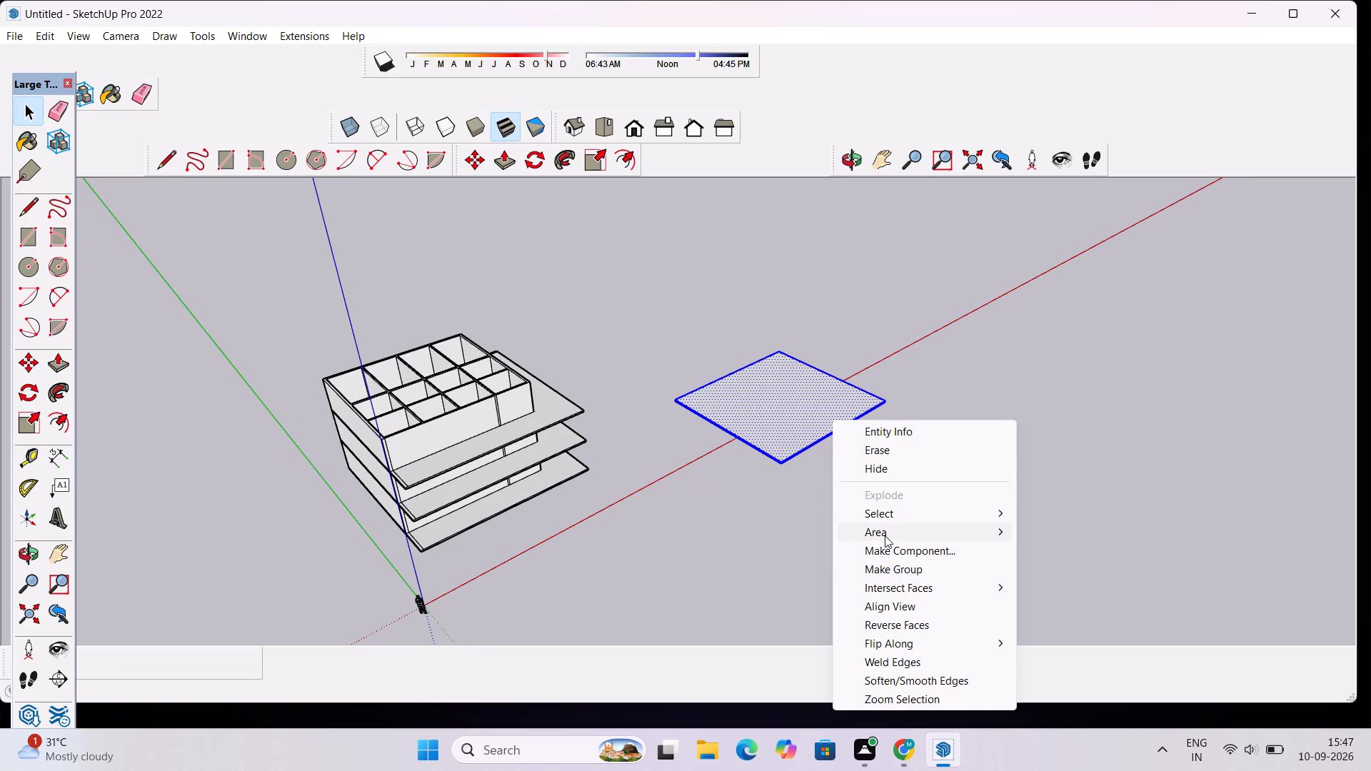
click(885, 567)
Copy the separate slab group by its lower corner onto the matching top corner of the uppermost storey's walls as a roof slab.
scroll(773, 430, up, 6)
scroll(668, 404, down, 5)
key(m)
scroll(628, 385, up, 18)
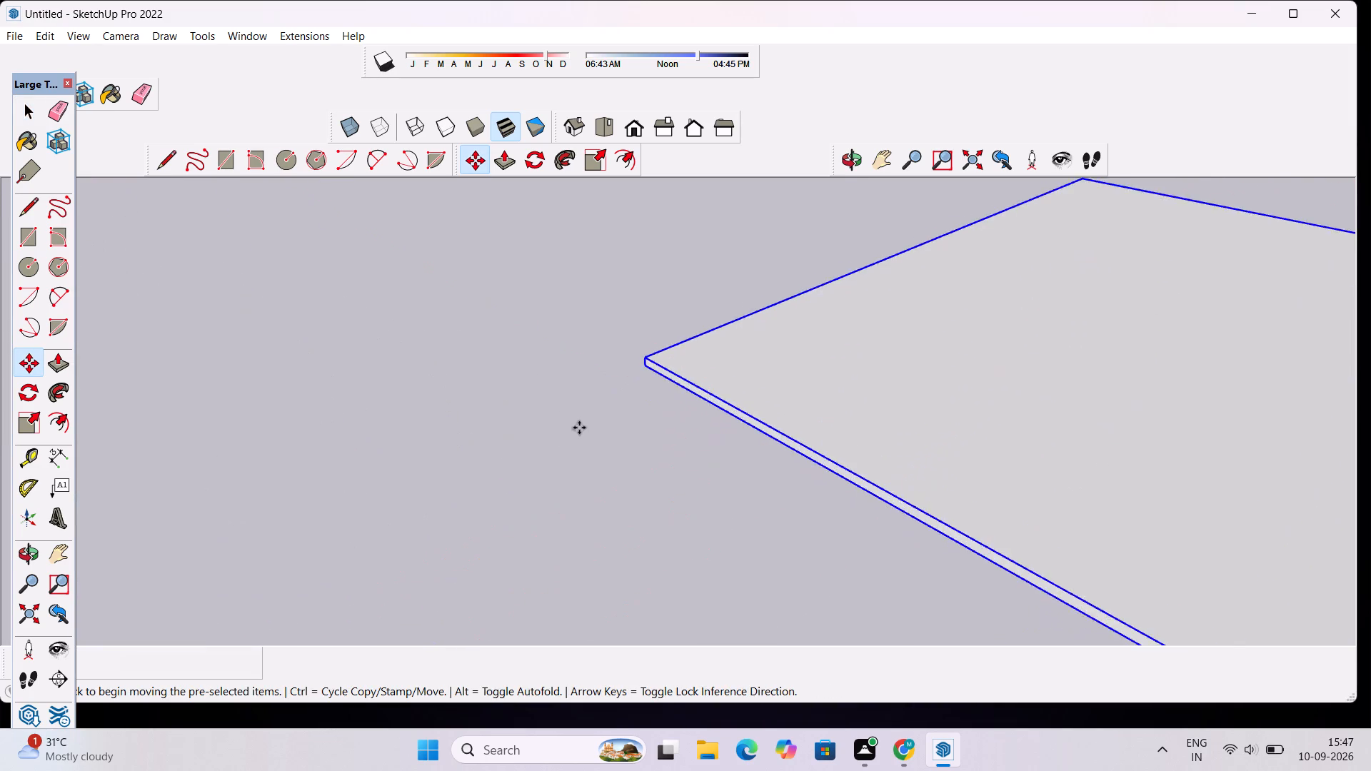
scroll(579, 428, up, 2)
click(661, 348)
scroll(479, 368, down, 14)
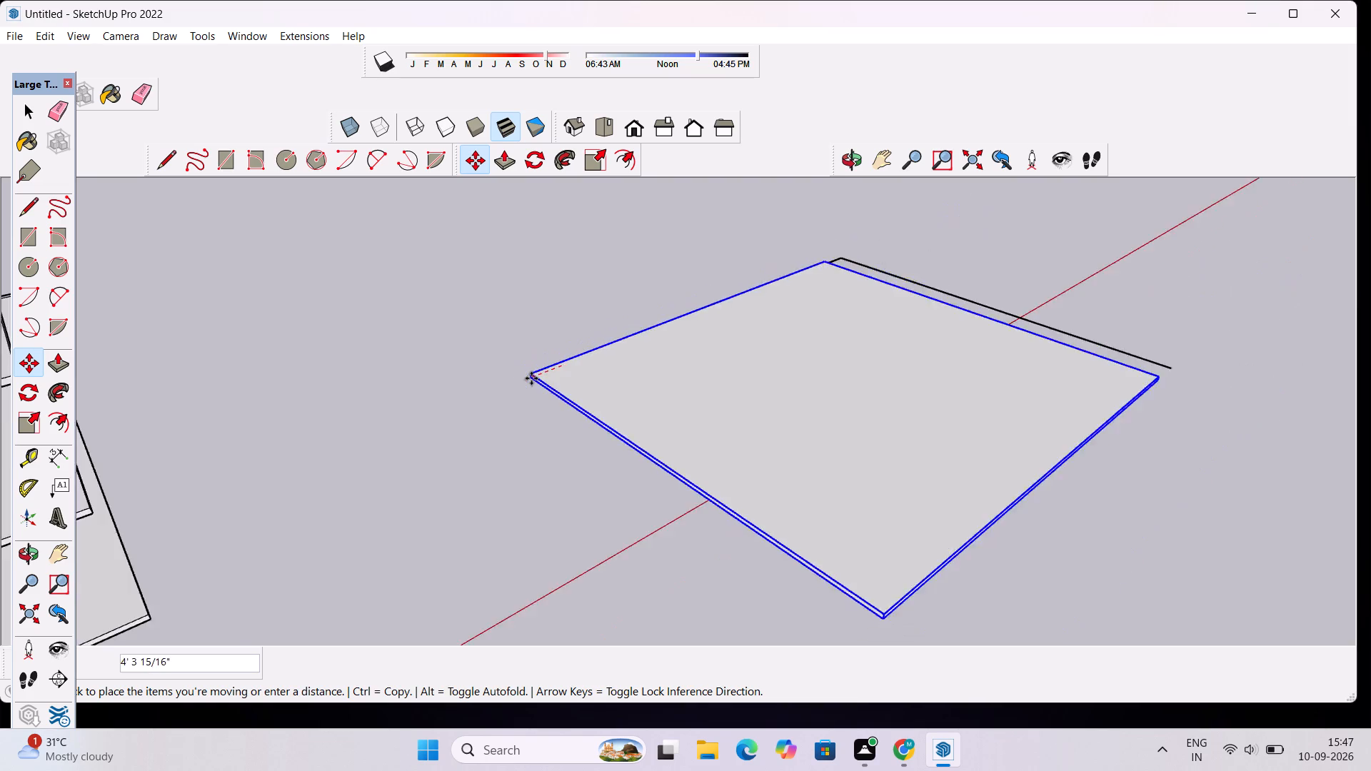
scroll(531, 378, down, 18)
scroll(335, 363, up, 13)
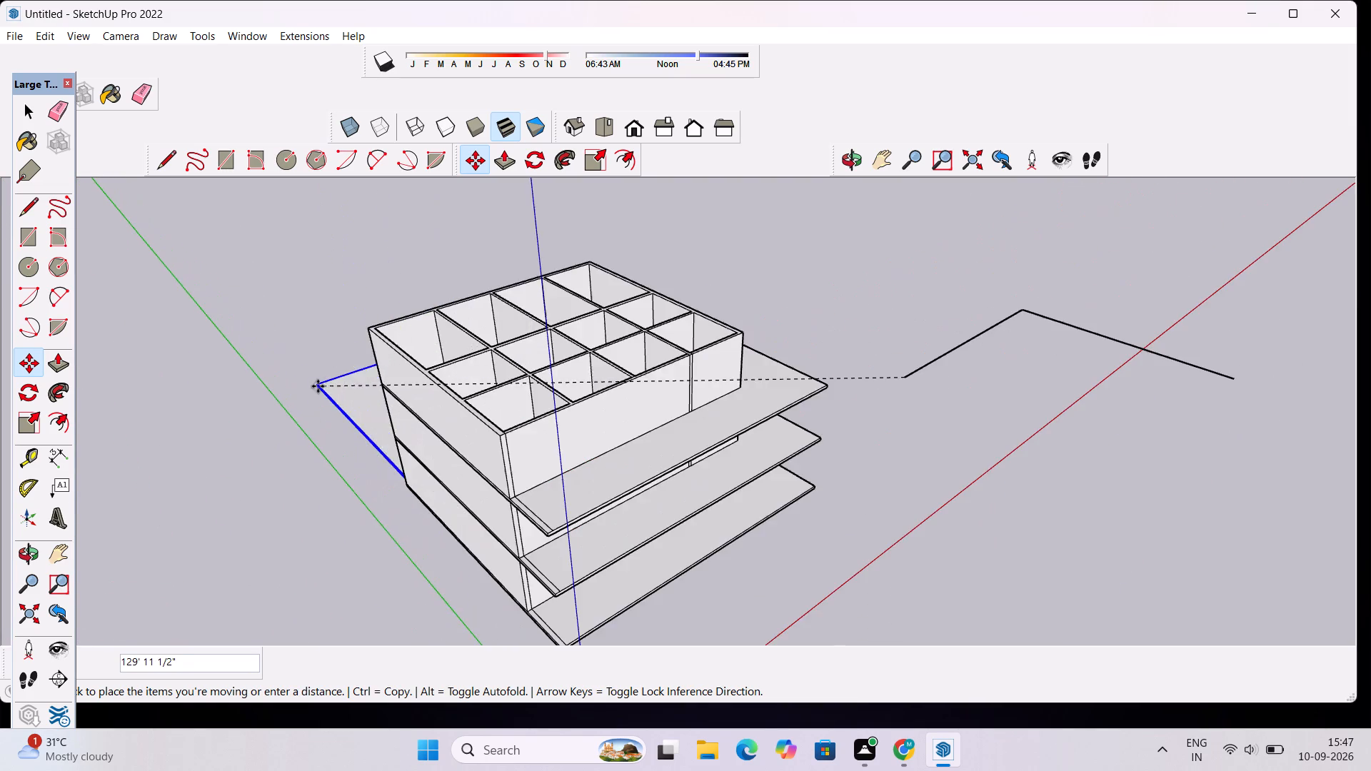
scroll(364, 341, up, 5)
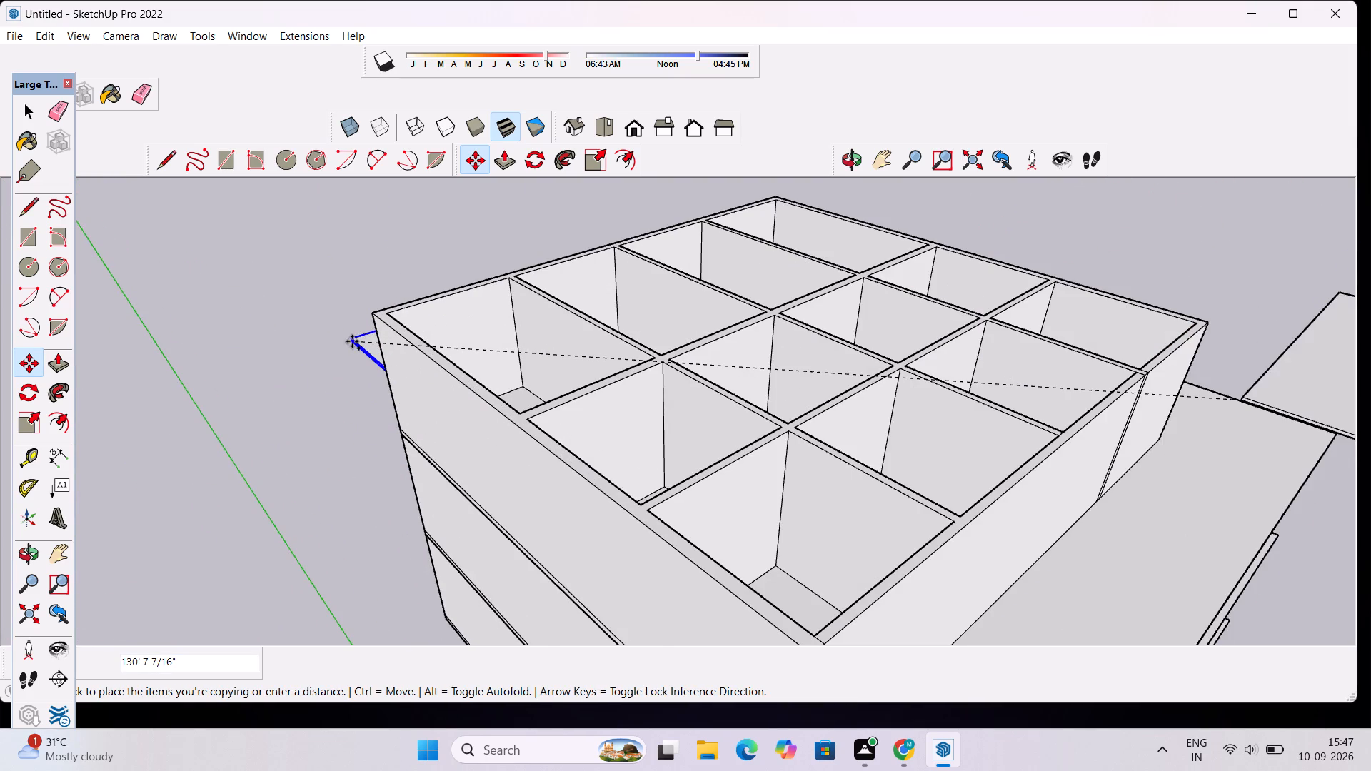
scroll(352, 341, down, 3)
scroll(369, 306, up, 10)
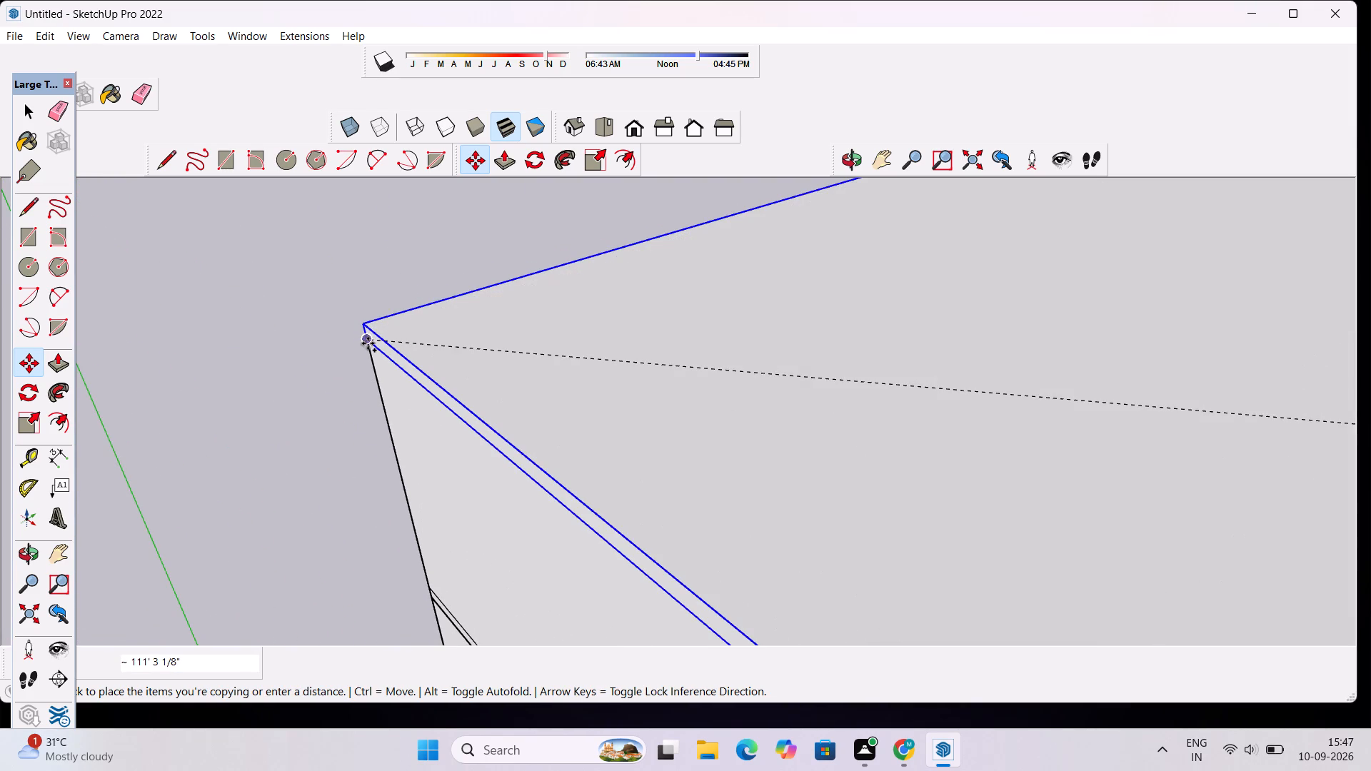
click(368, 343)
key(space)
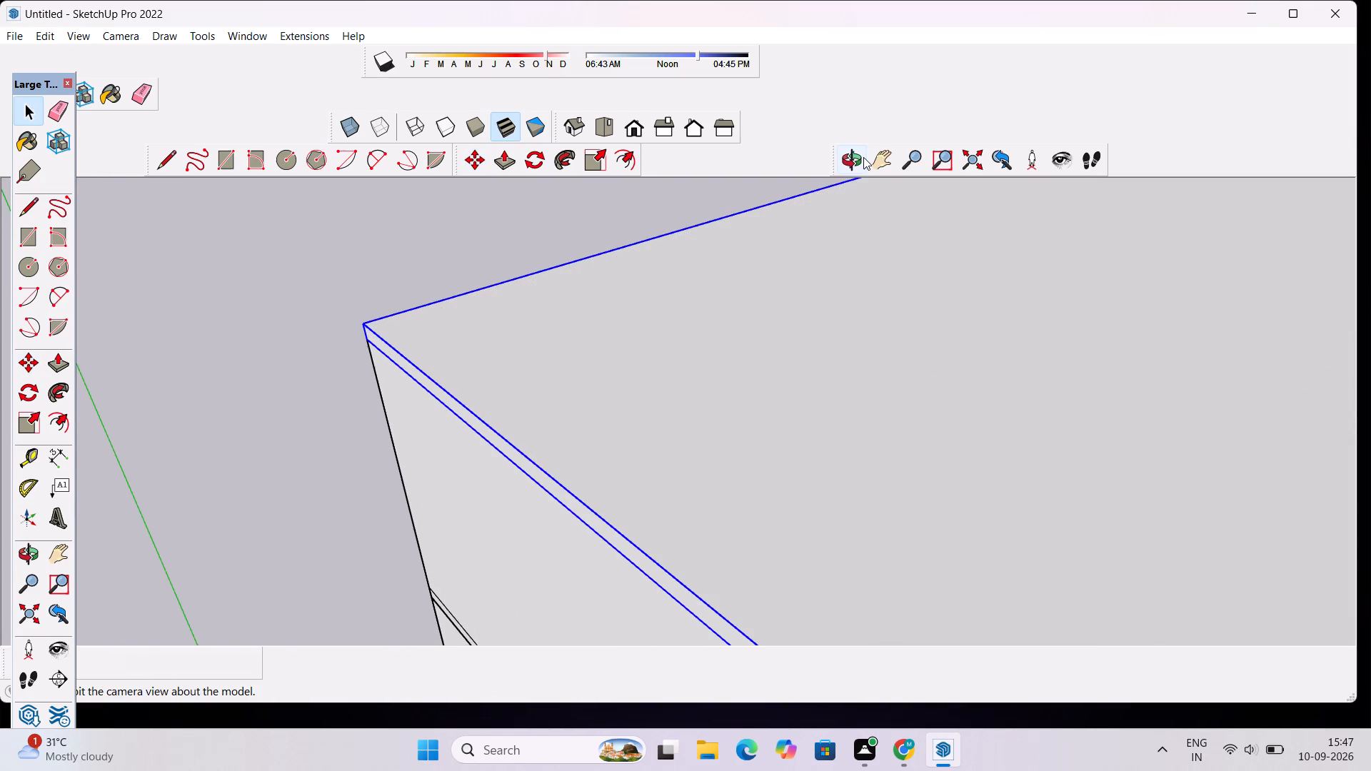
Examine the roof slab's fit and the stacked storeys from the front at high and low angles.
click(863, 157)
scroll(938, 260, down, 6)
drag(993, 283, 761, 253)
scroll(755, 255, down, 4)
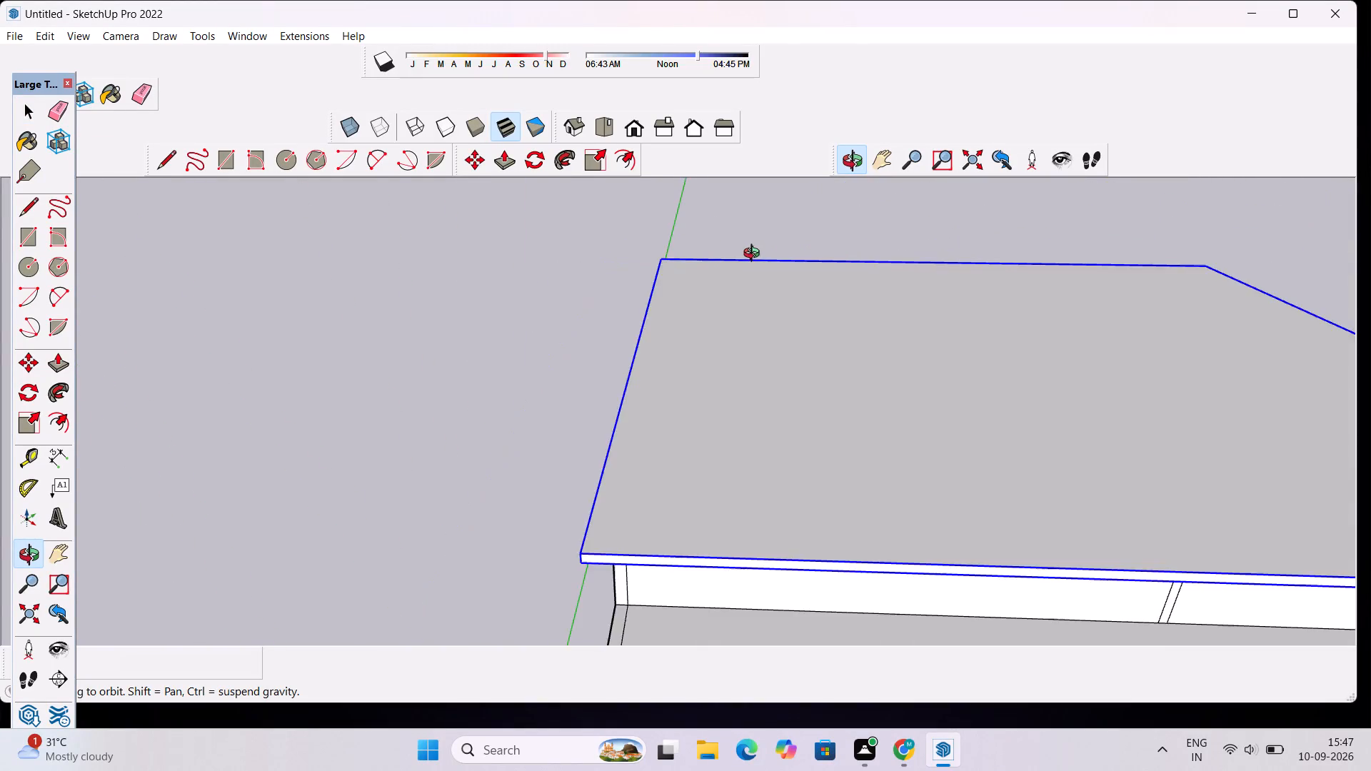
scroll(755, 255, down, 8)
drag(1030, 423, 937, 397)
scroll(917, 380, down, 7)
scroll(918, 508, up, 2)
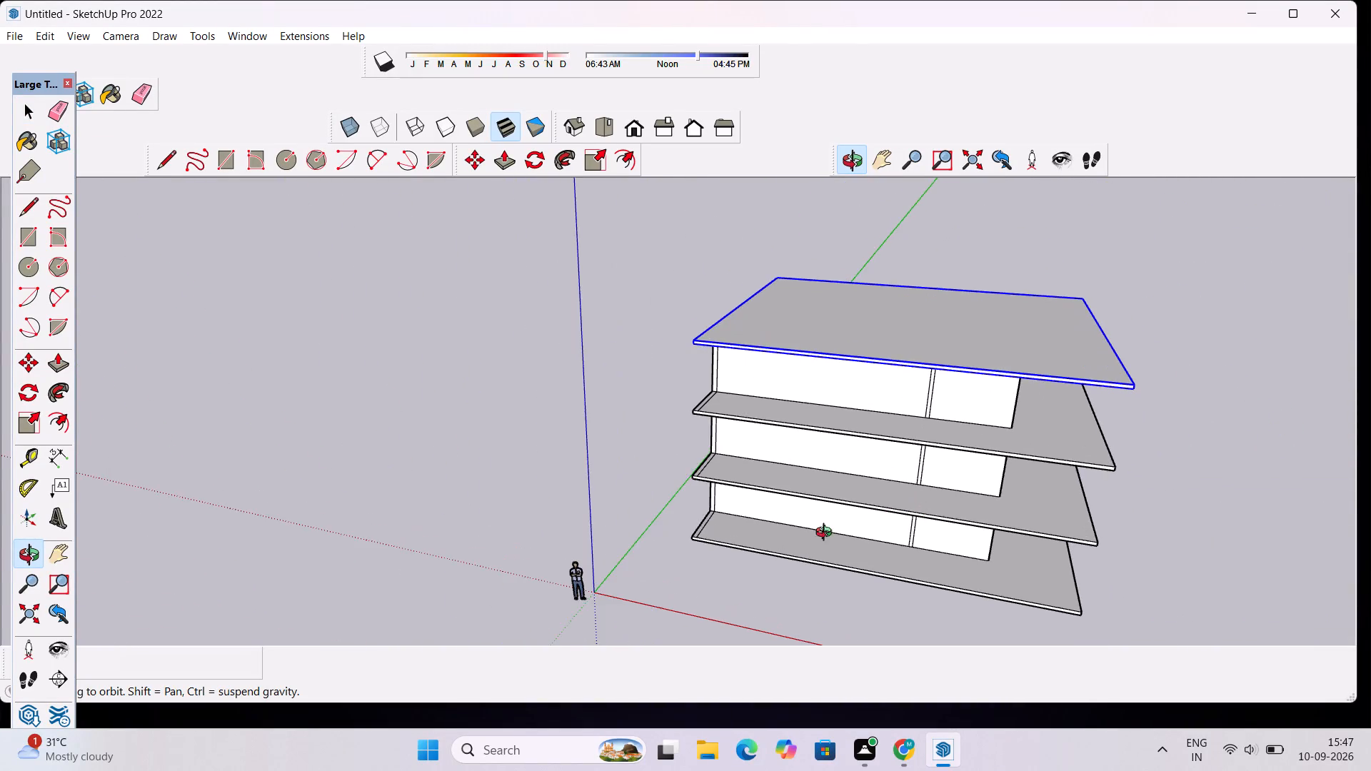
drag(827, 534, 892, 508)
scroll(1016, 485, up, 6)
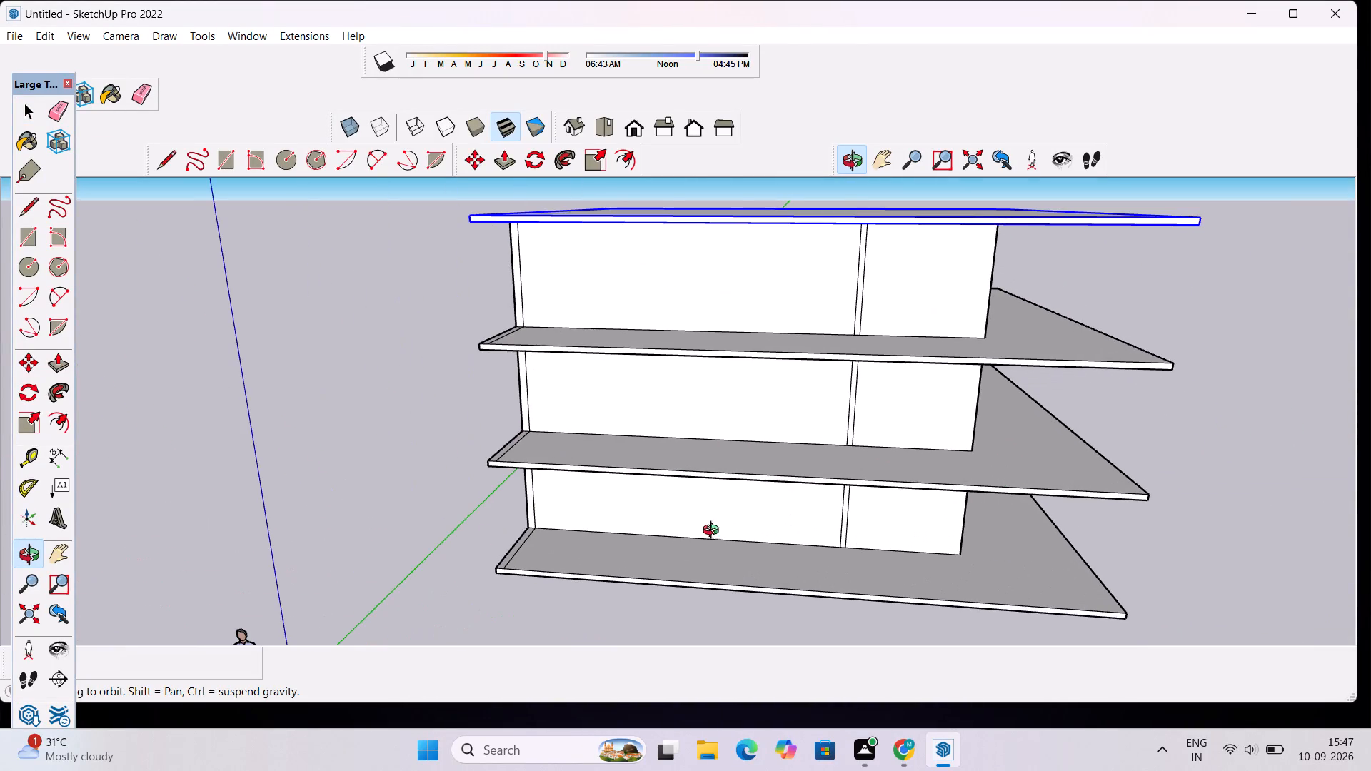
scroll(695, 537, up, 3)
key(space)
scroll(626, 498, down, 3)
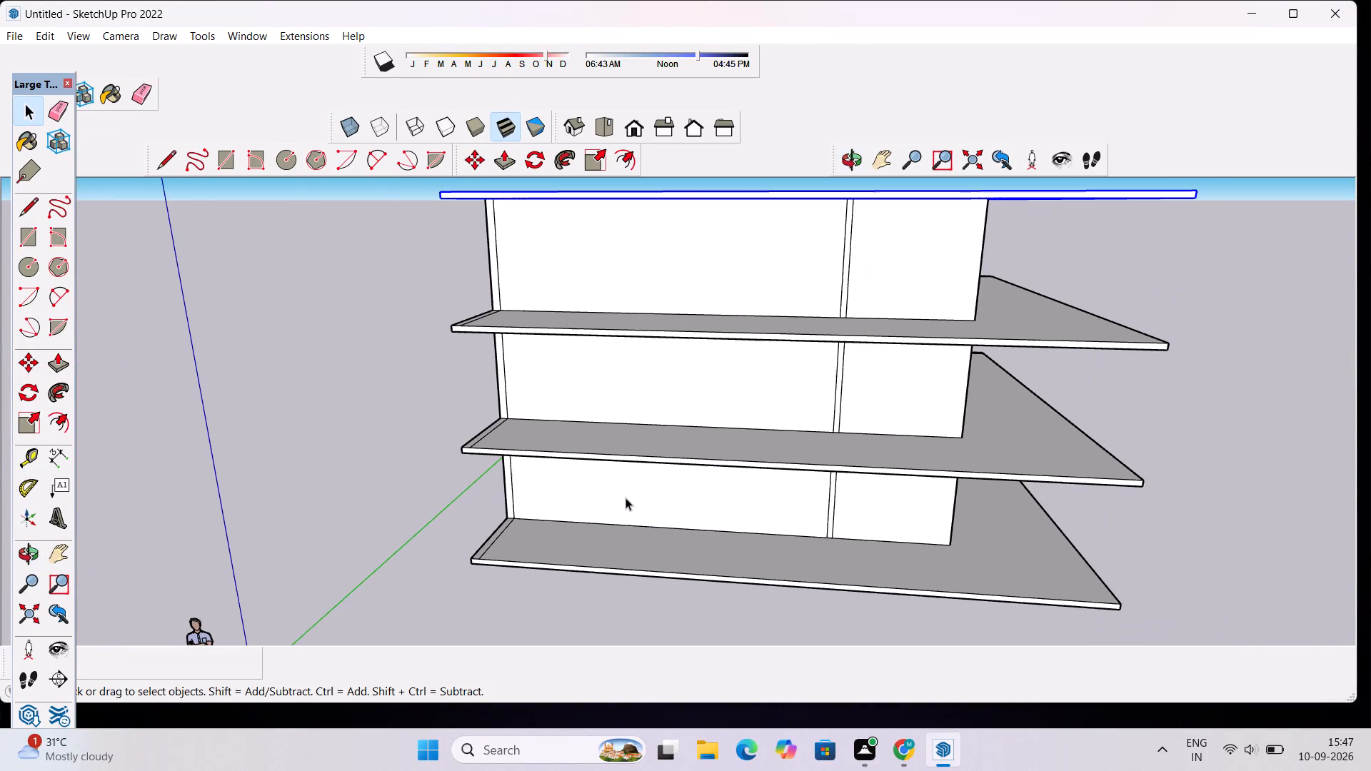
scroll(649, 469, down, 5)
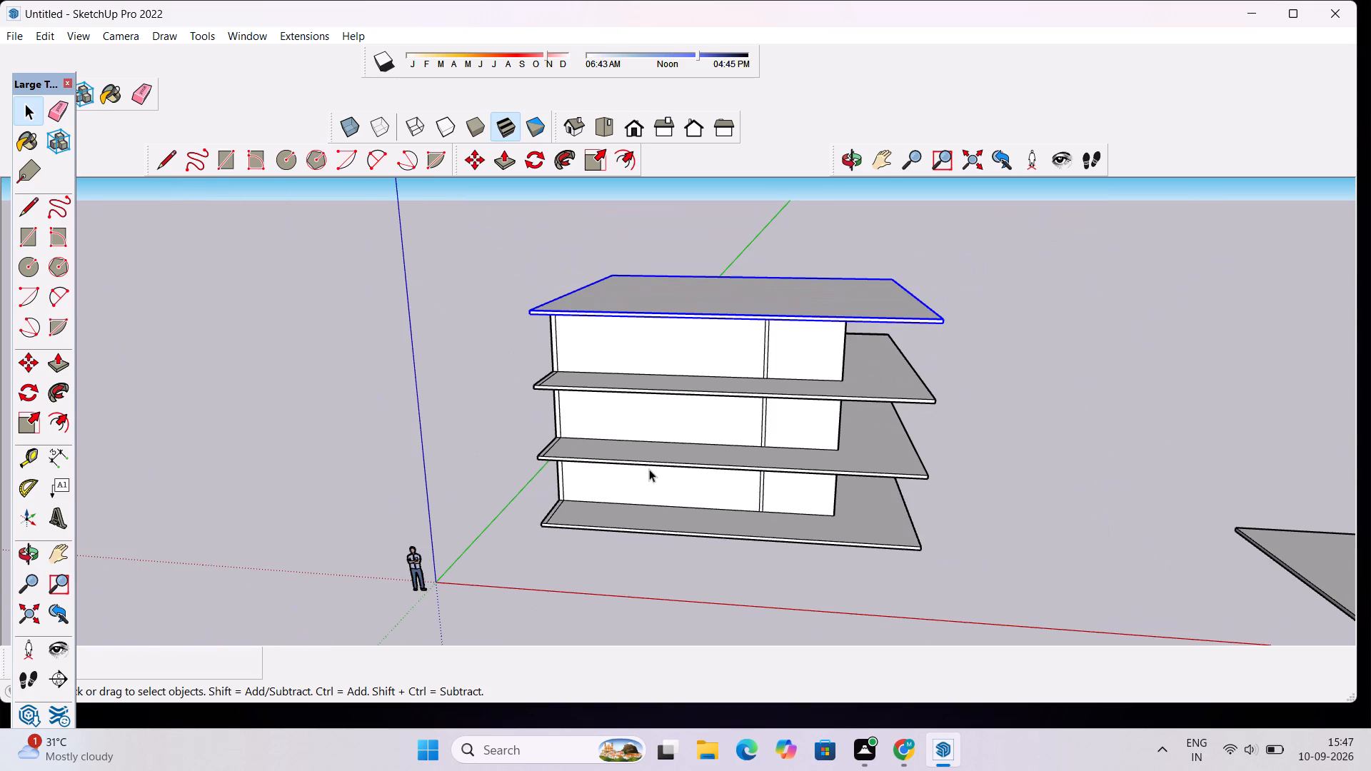
Draw a 6" vertical line across the front edge face of the lowest slab, from its bottom edge to its top edge.
key(l)
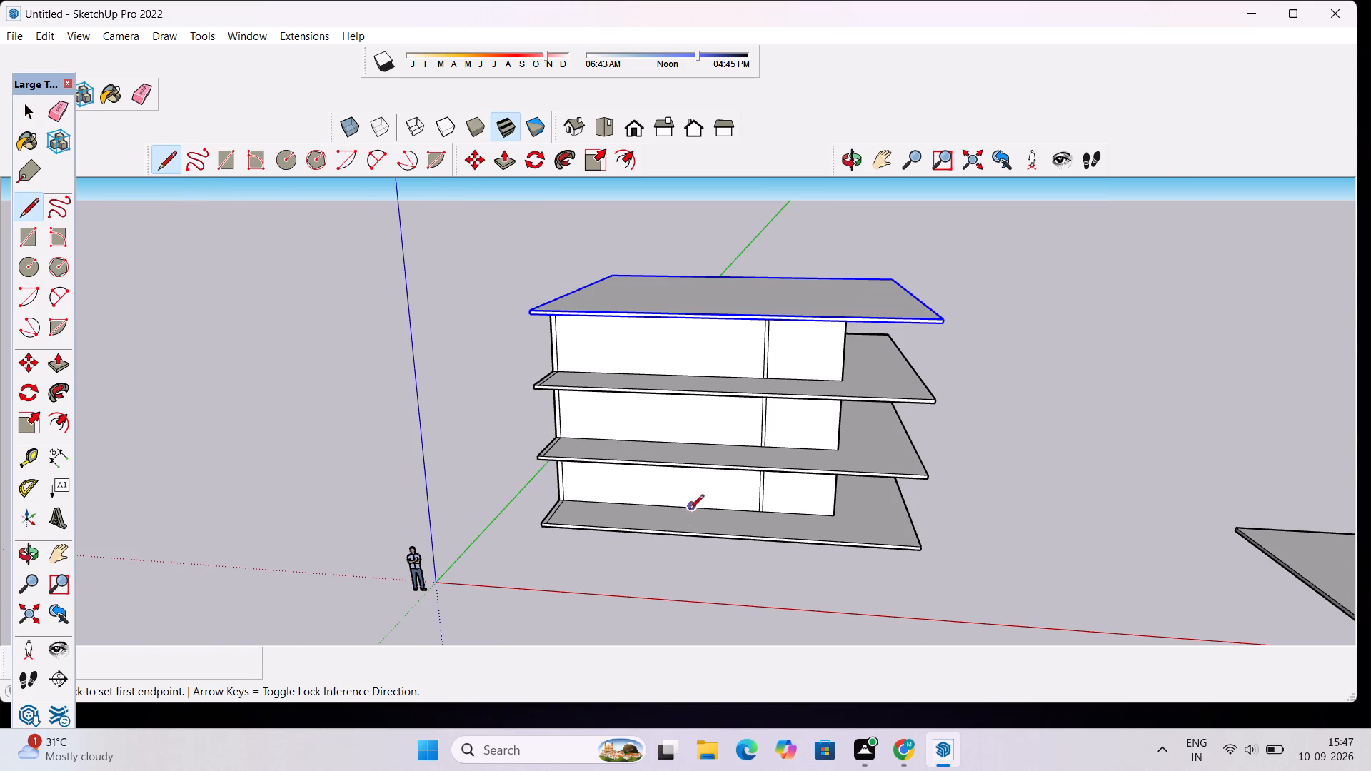
scroll(686, 529, up, 8)
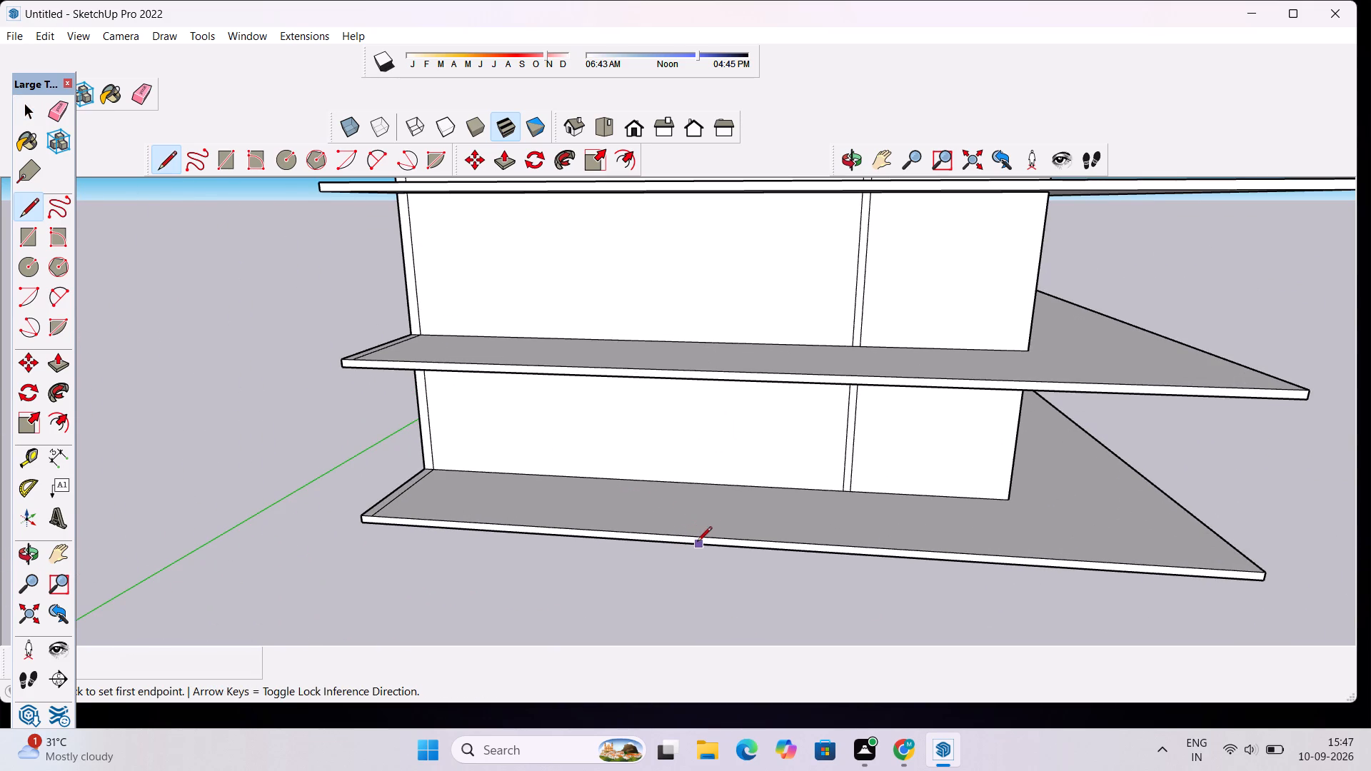
scroll(708, 538, down, 3)
scroll(717, 559, up, 9)
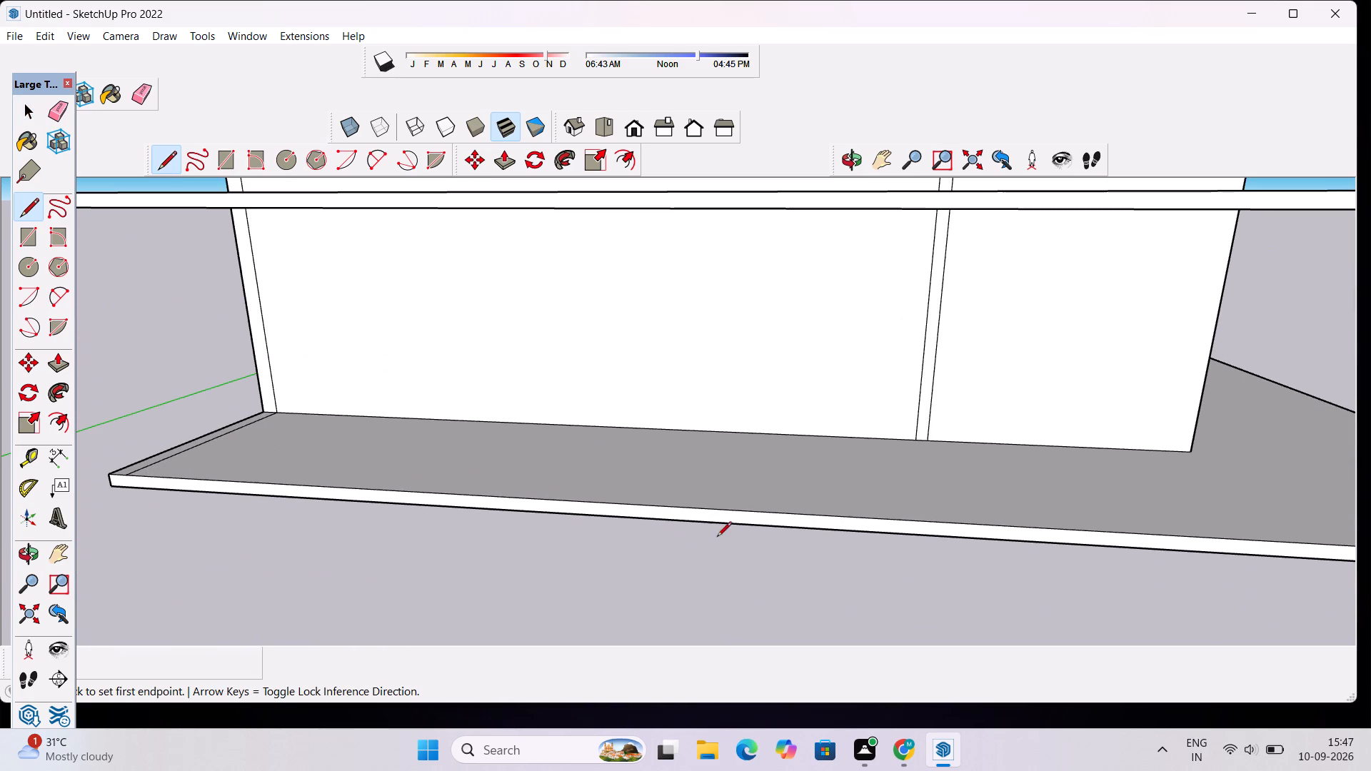
click(715, 524)
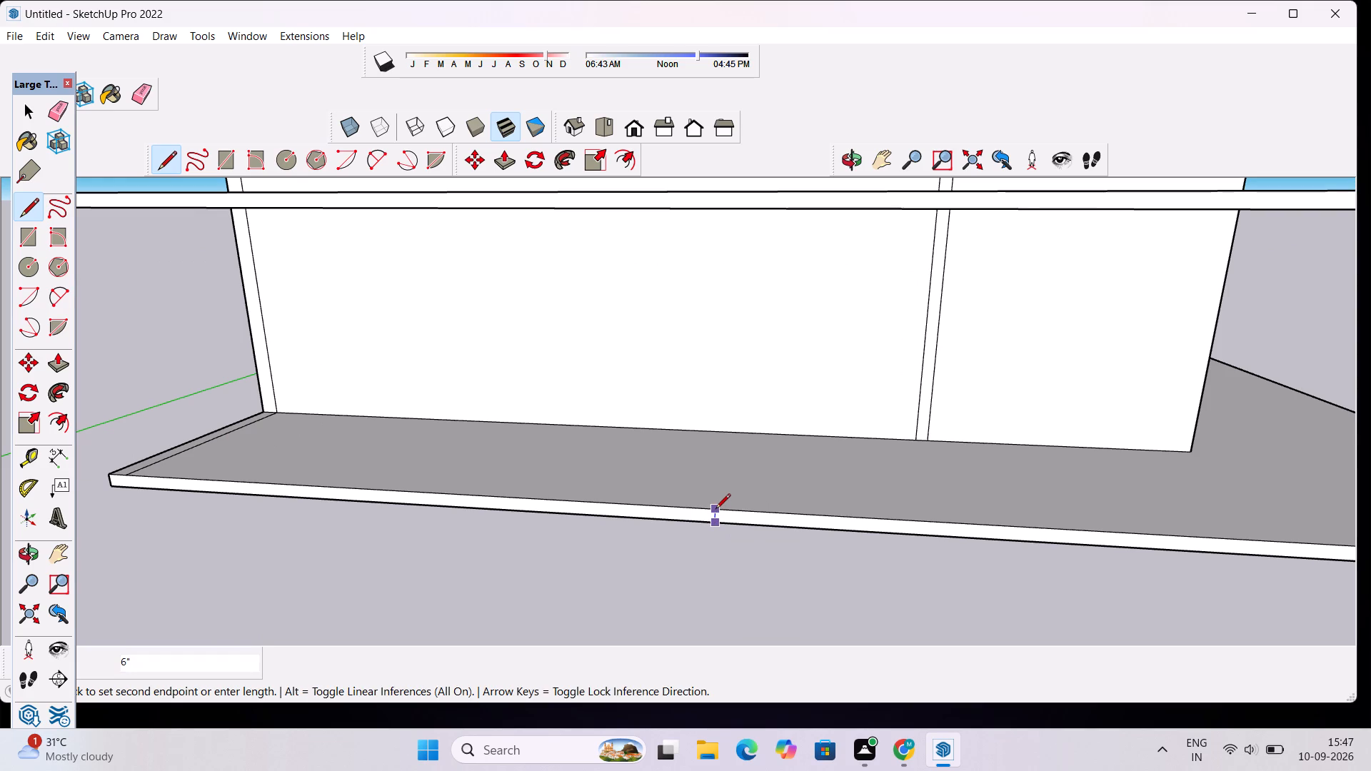
click(715, 510)
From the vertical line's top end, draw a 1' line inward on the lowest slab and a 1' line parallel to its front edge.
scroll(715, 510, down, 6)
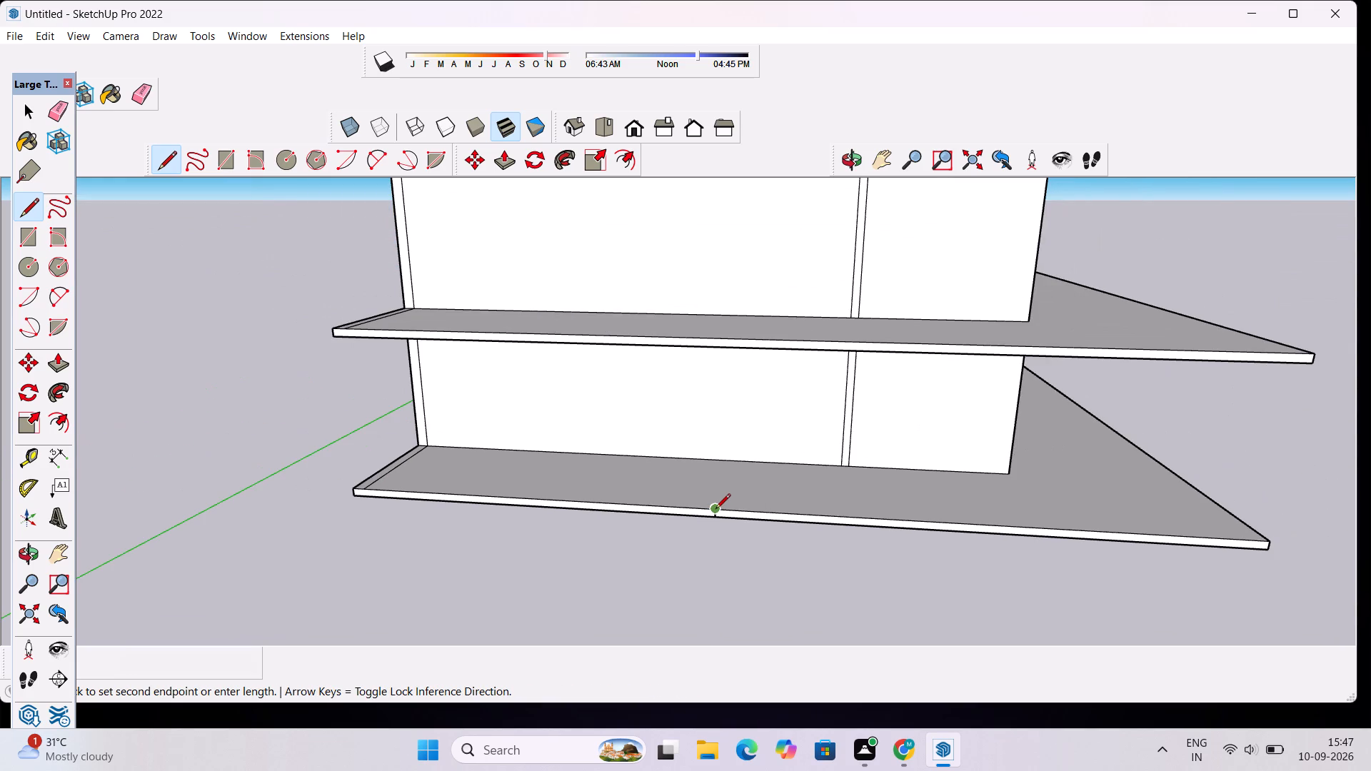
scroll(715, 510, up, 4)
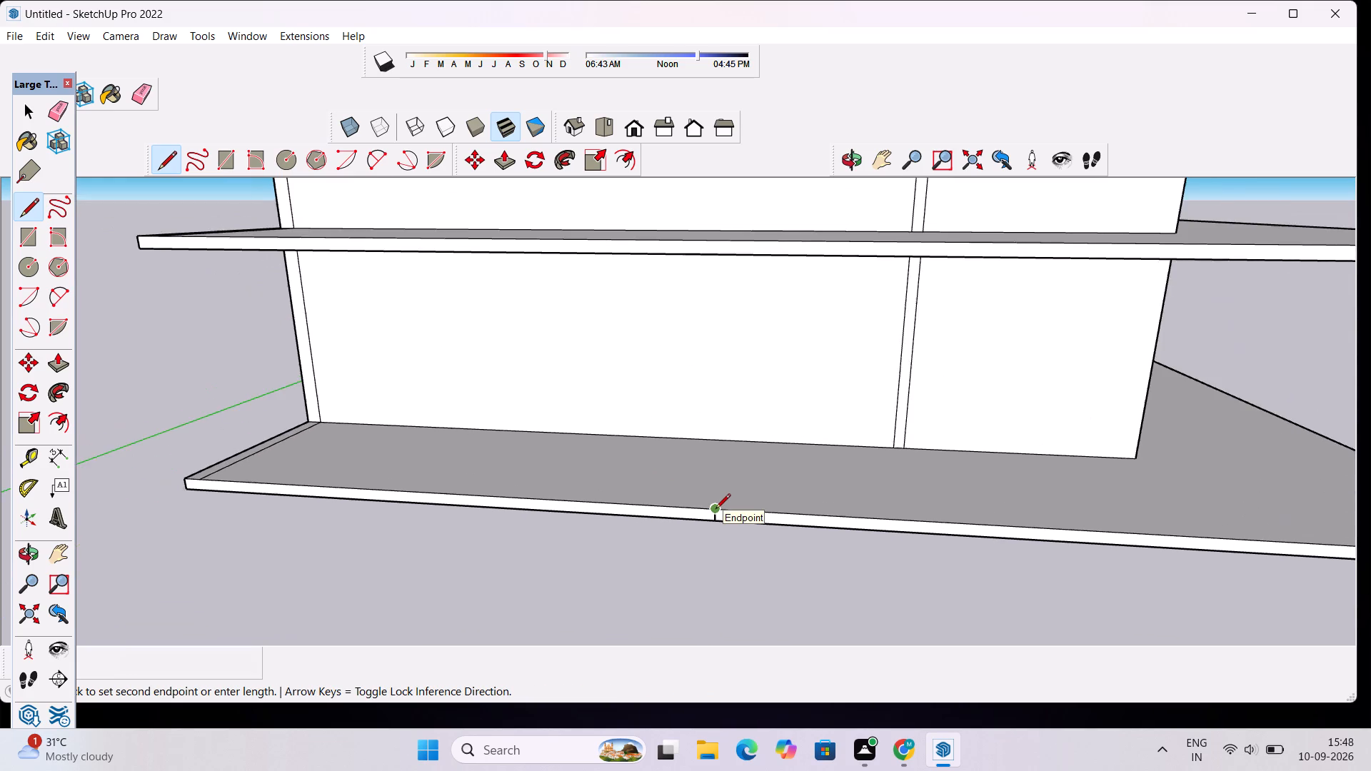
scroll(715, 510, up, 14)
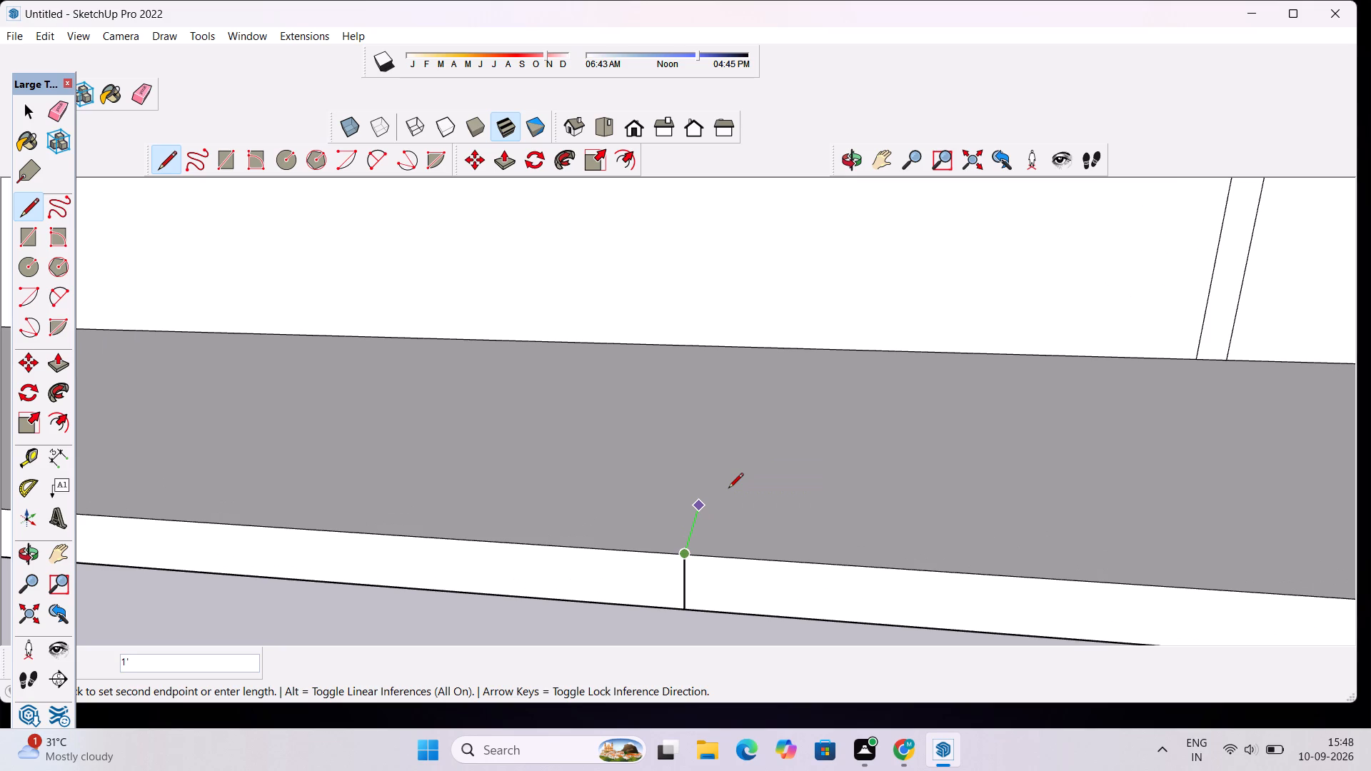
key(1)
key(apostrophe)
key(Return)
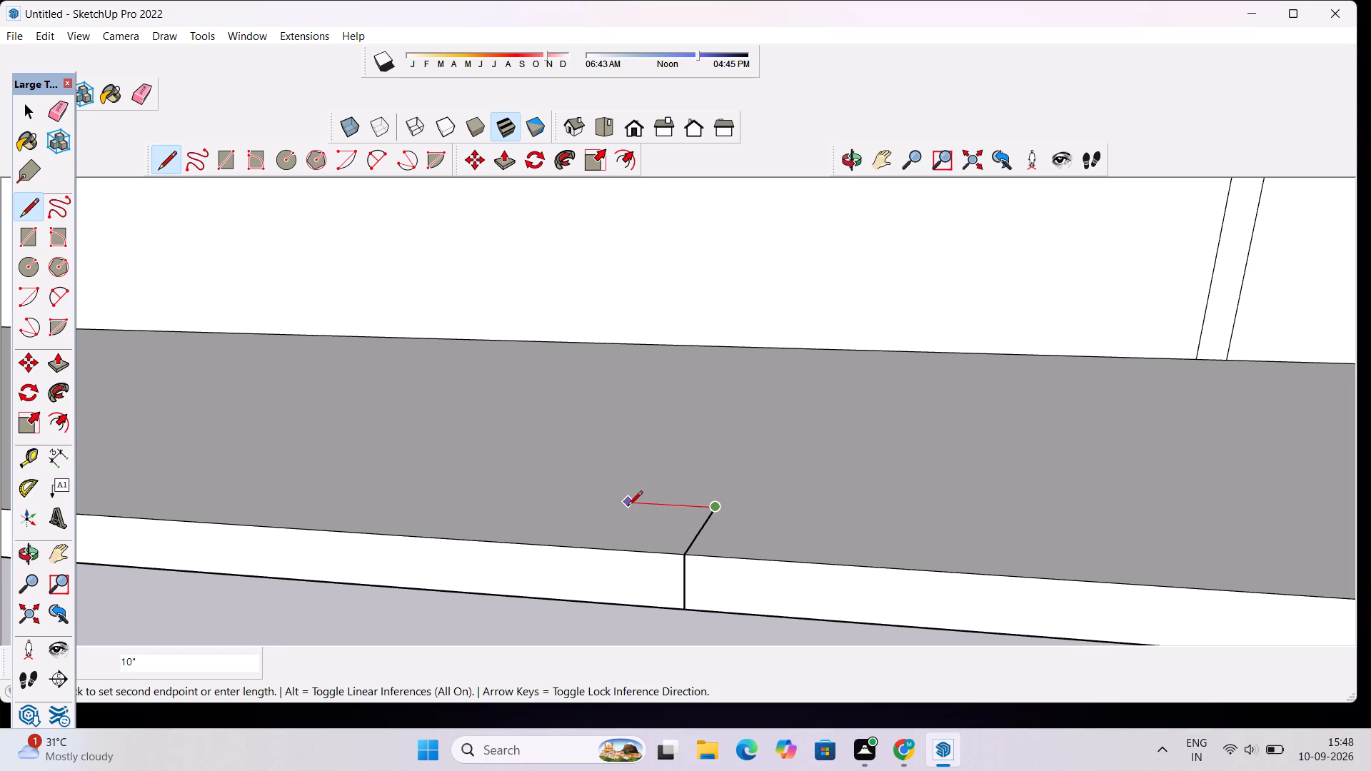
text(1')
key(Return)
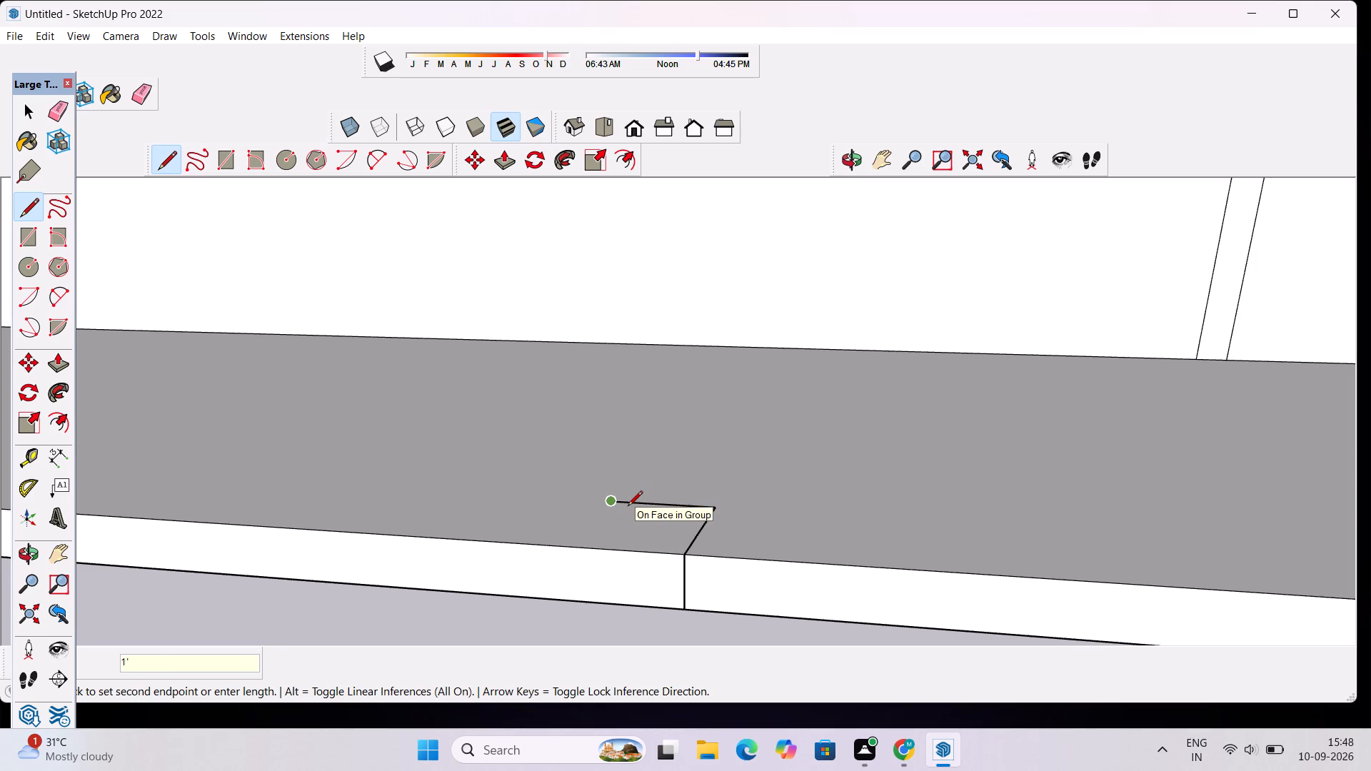
Continue the outline back to the slab's front edge, down its 6" face, and along the bottom edge to close it.
click(581, 548)
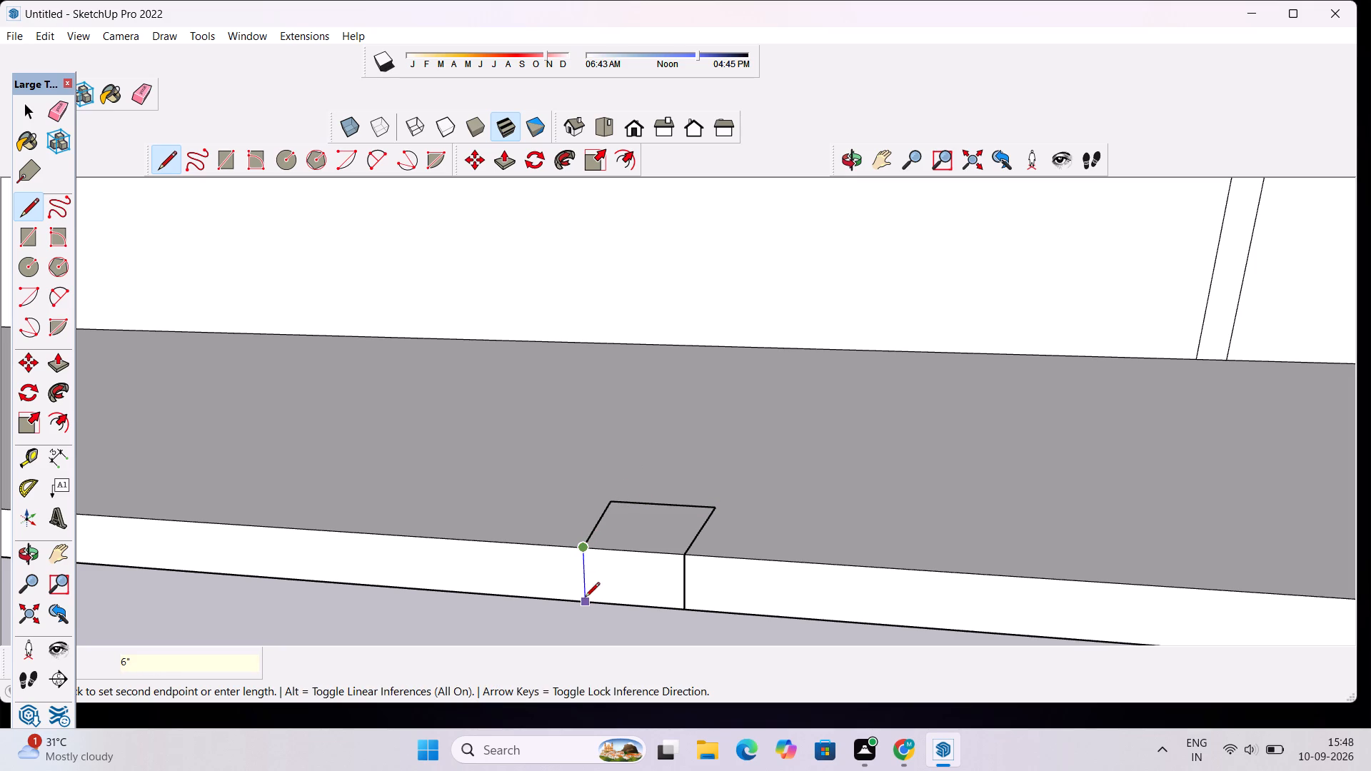
click(586, 604)
click(683, 614)
click(681, 554)
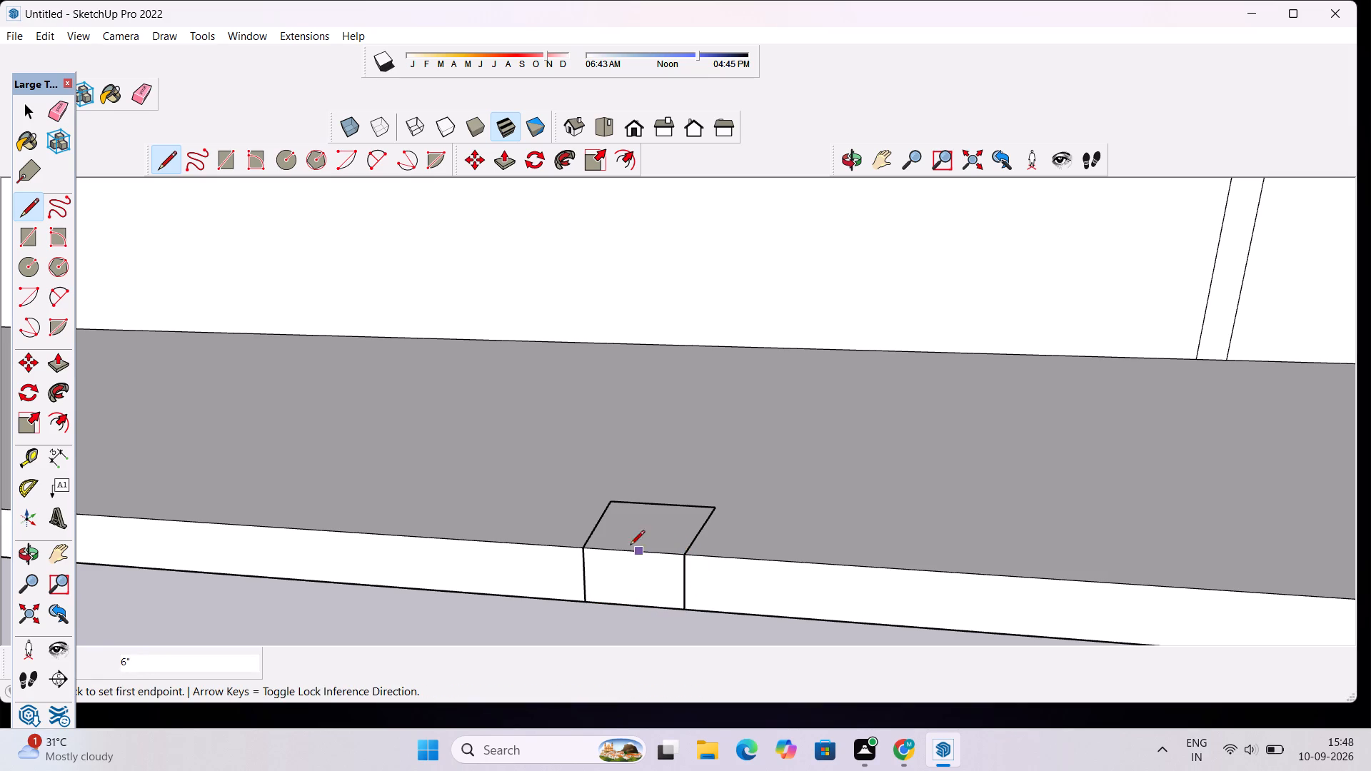
click(579, 545)
scroll(586, 548, up, 7)
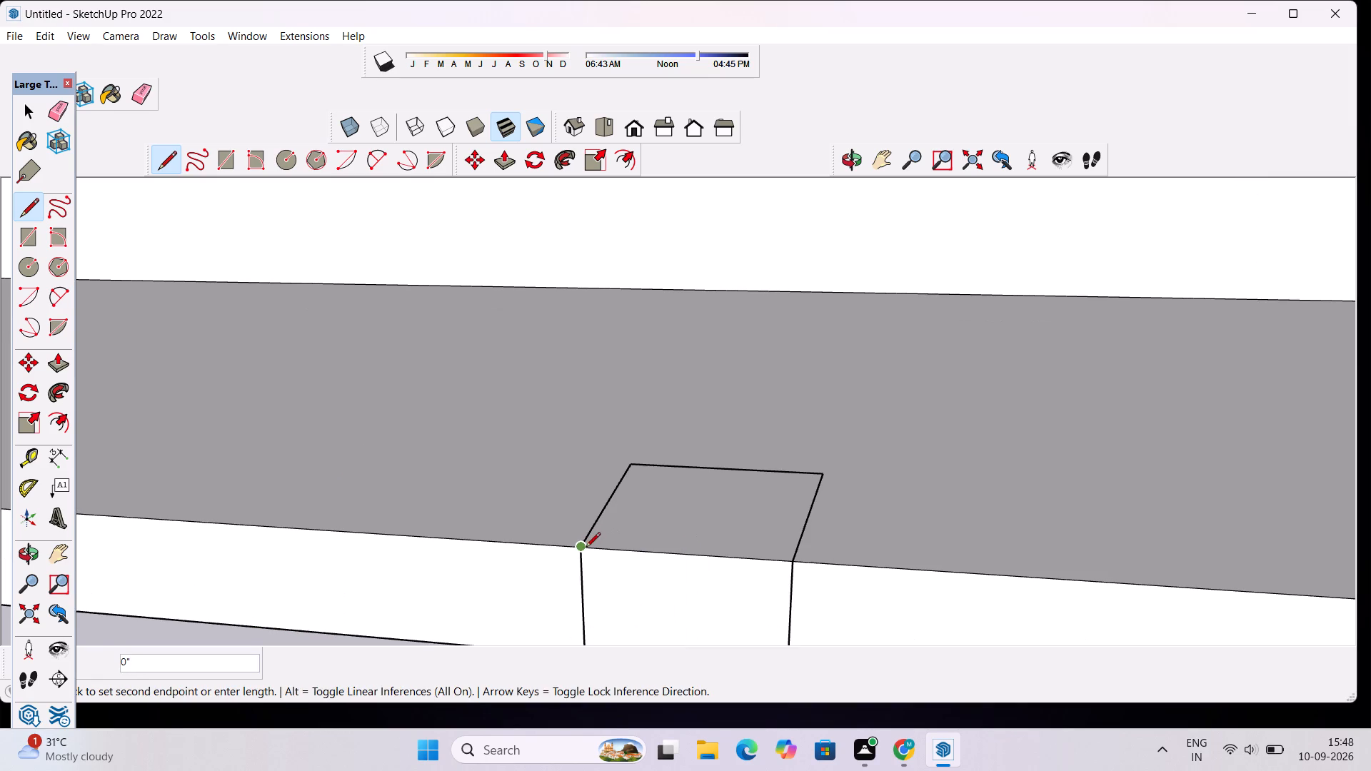
click(586, 548)
key(space)
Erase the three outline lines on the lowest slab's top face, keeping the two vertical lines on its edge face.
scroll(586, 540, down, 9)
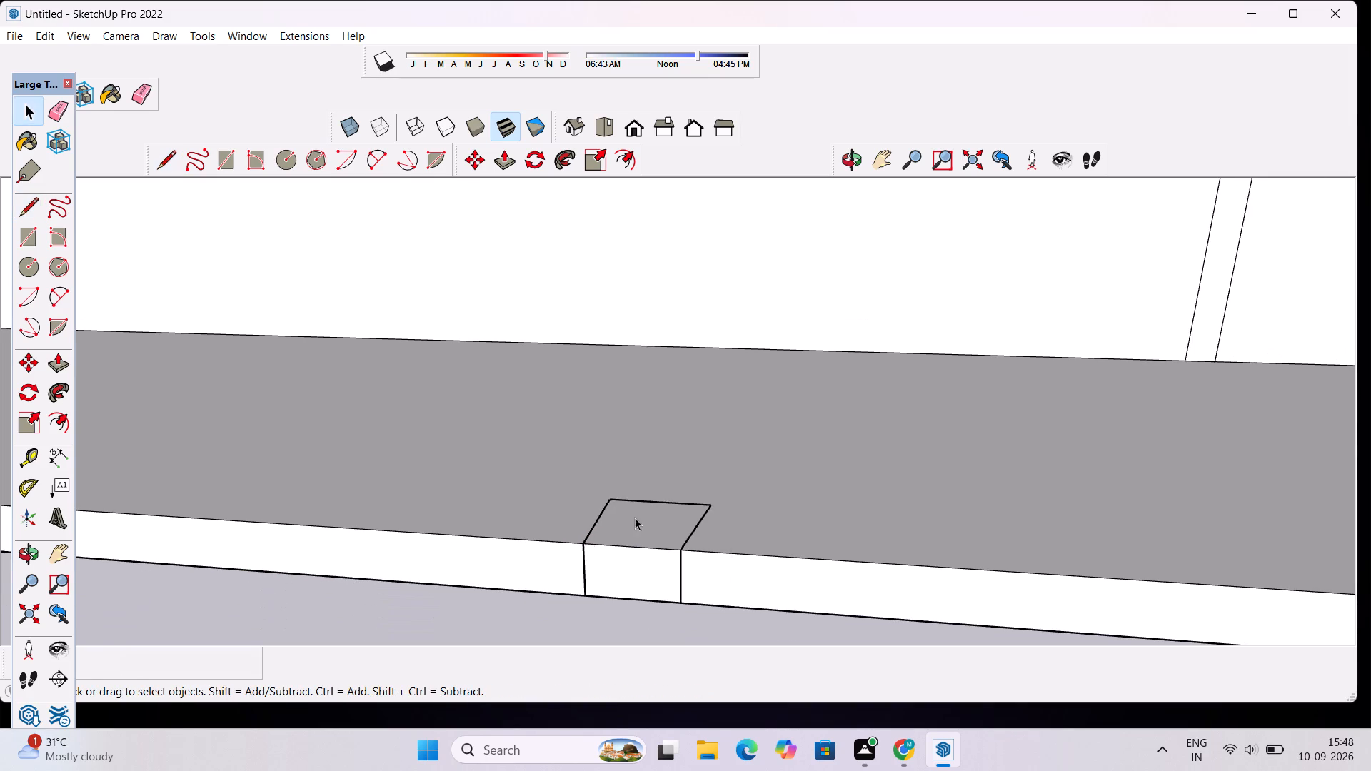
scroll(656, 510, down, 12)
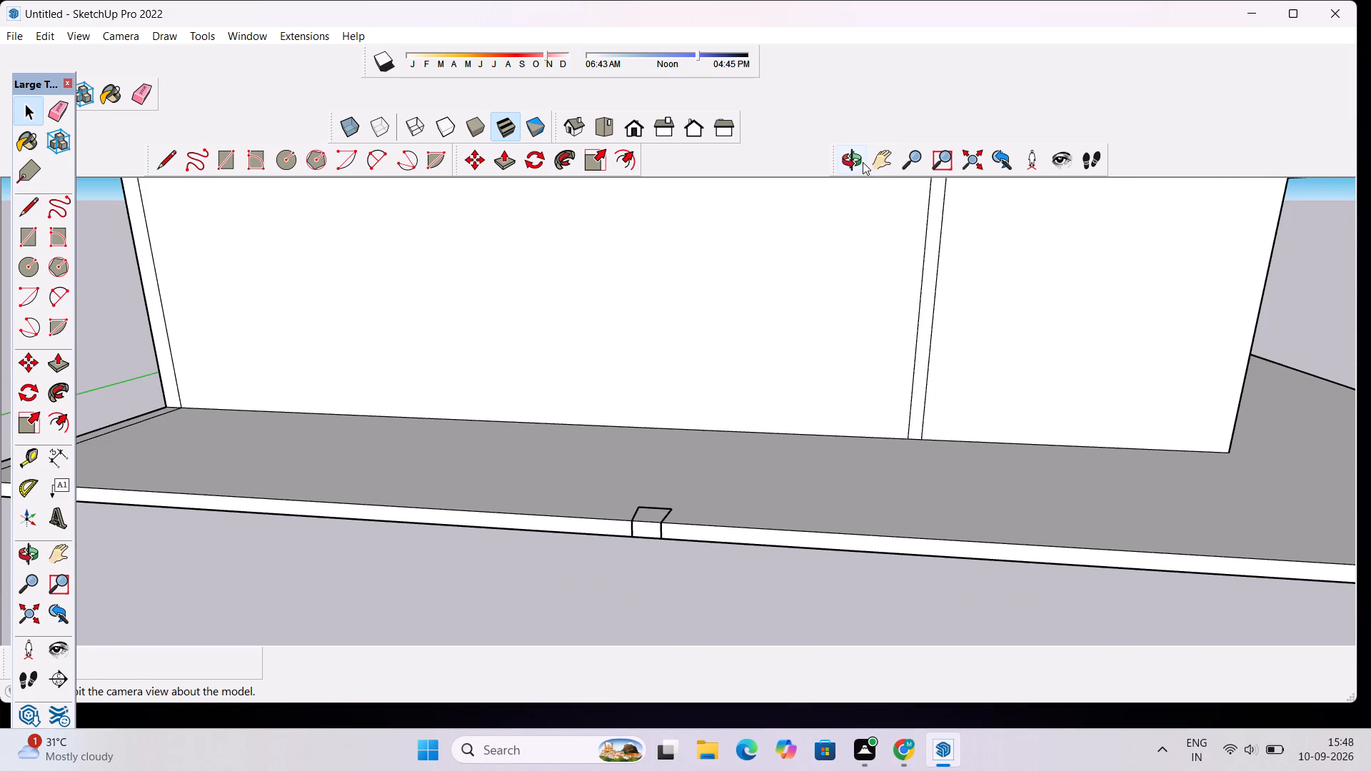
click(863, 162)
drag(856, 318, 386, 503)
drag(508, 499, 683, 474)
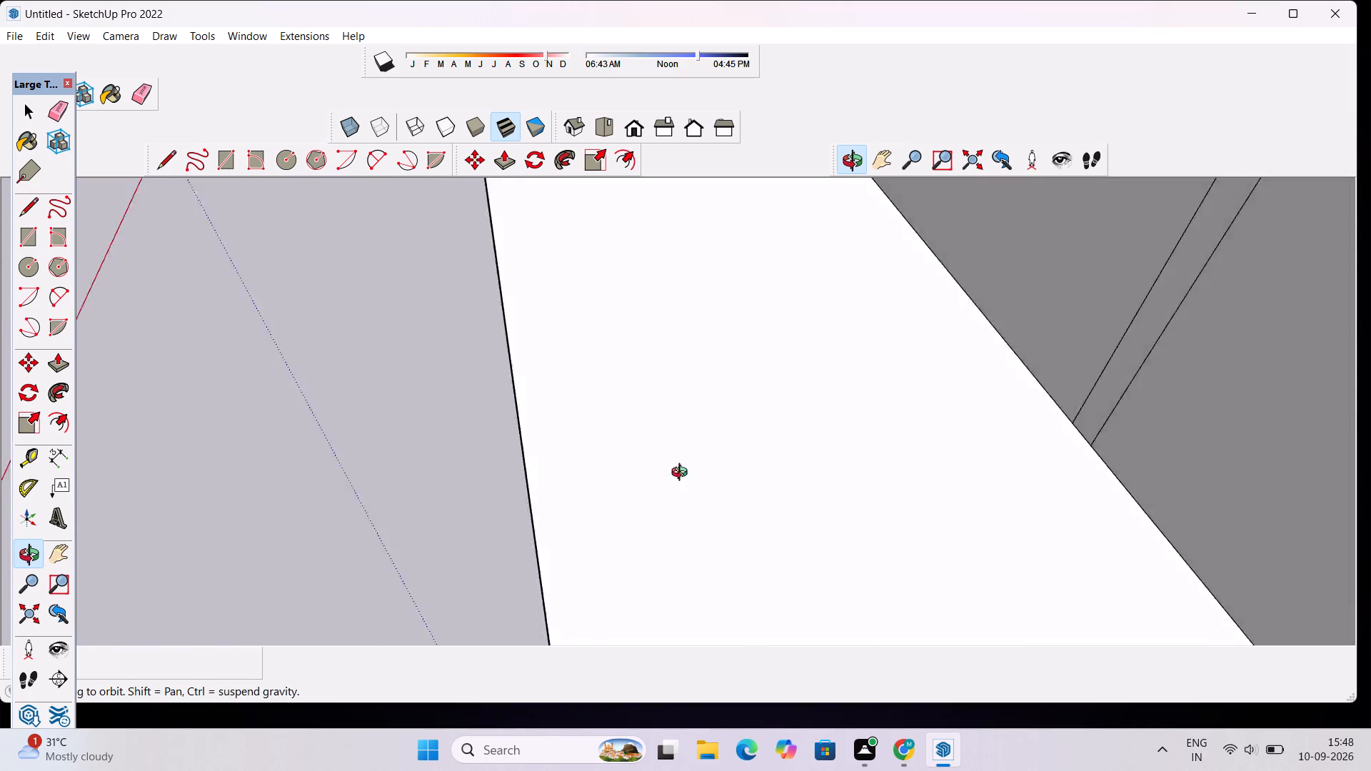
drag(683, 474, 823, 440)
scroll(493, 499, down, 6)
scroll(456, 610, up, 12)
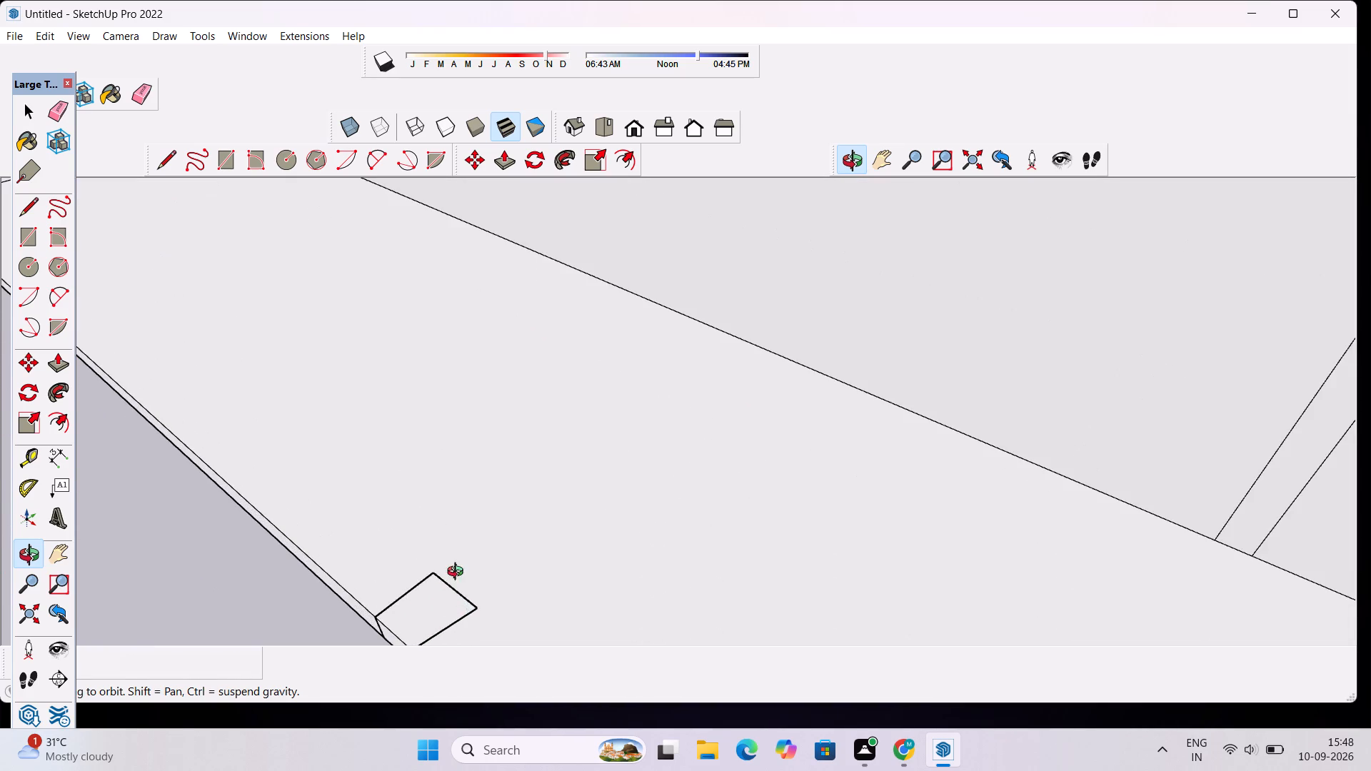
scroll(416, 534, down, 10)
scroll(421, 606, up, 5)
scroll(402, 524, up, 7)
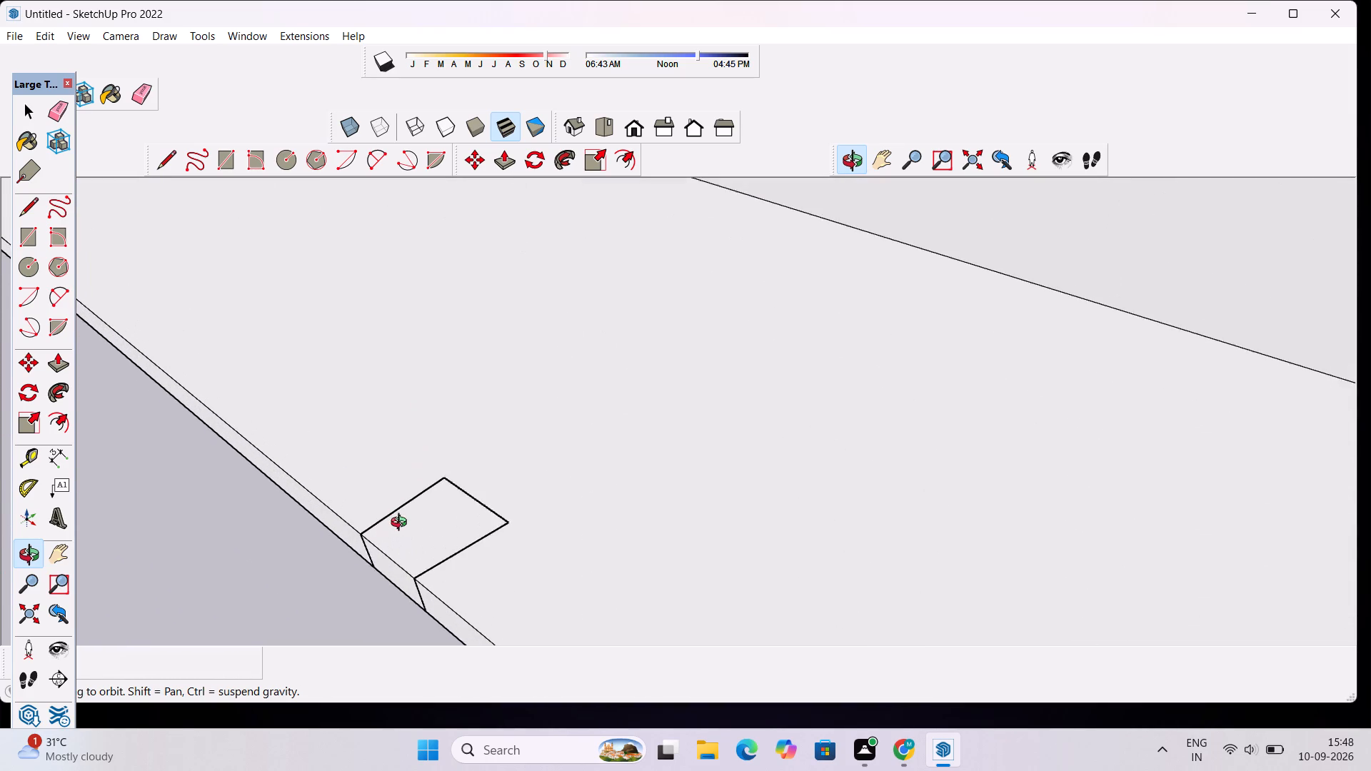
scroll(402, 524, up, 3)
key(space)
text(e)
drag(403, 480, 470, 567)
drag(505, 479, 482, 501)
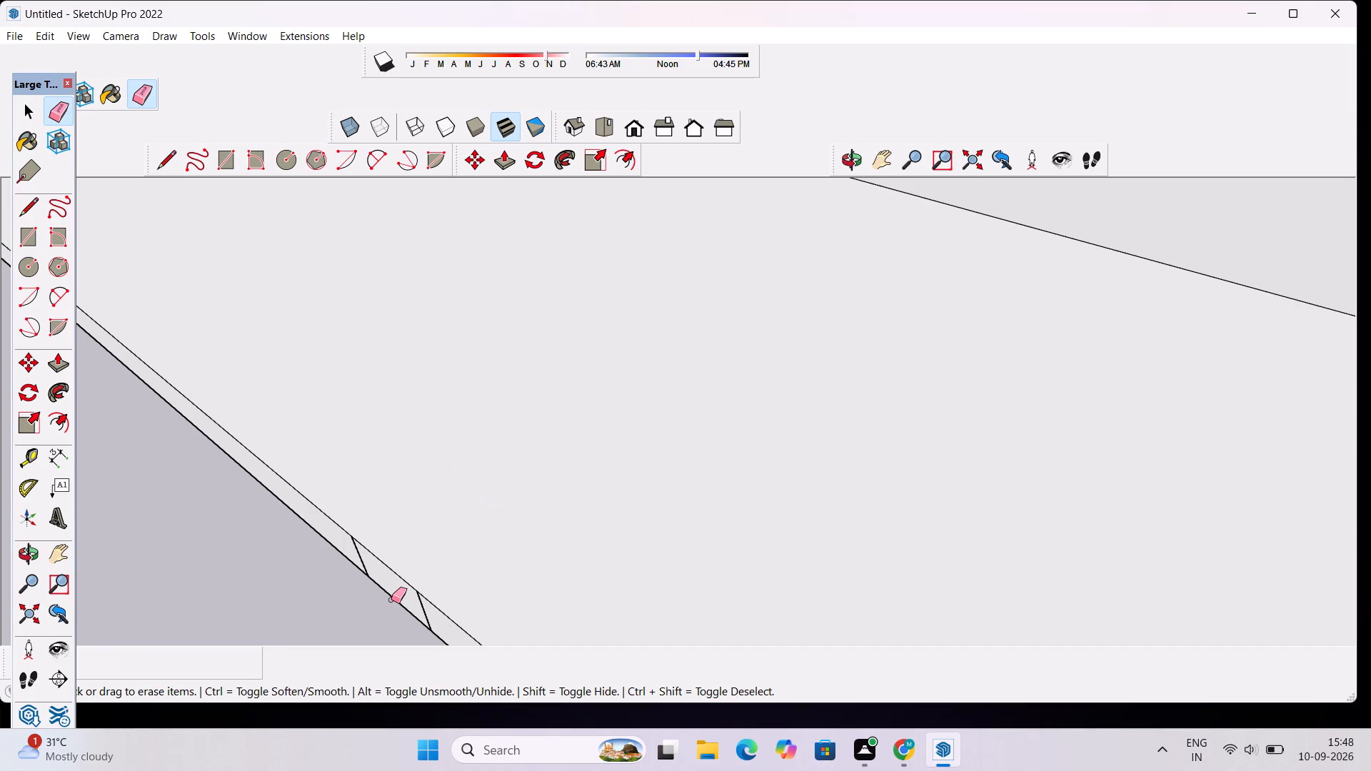
Draw three connected 1' lines on the lowest slab's top face, forming a square from a vertical line's top end back to the front edge.
key(l)
scroll(391, 600, up, 1)
click(419, 590)
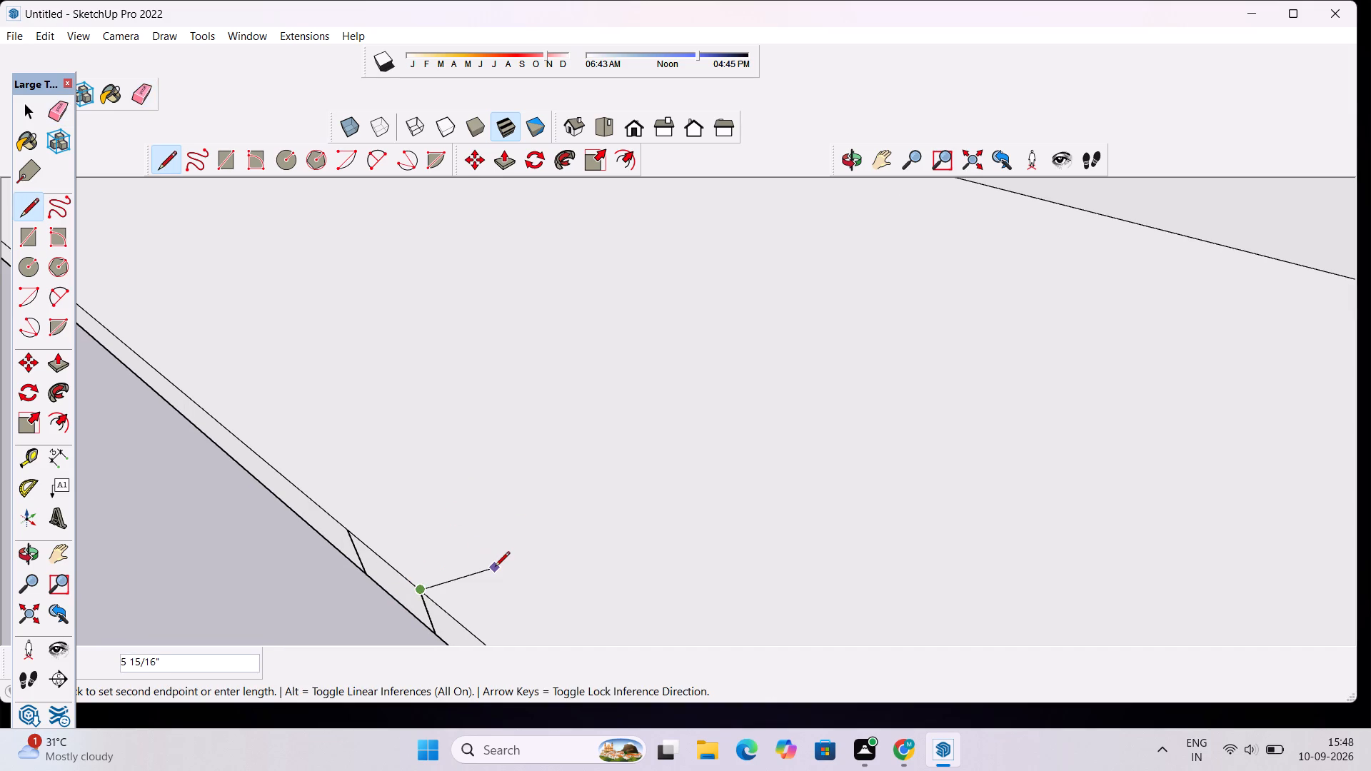
text(1')
key(Return)
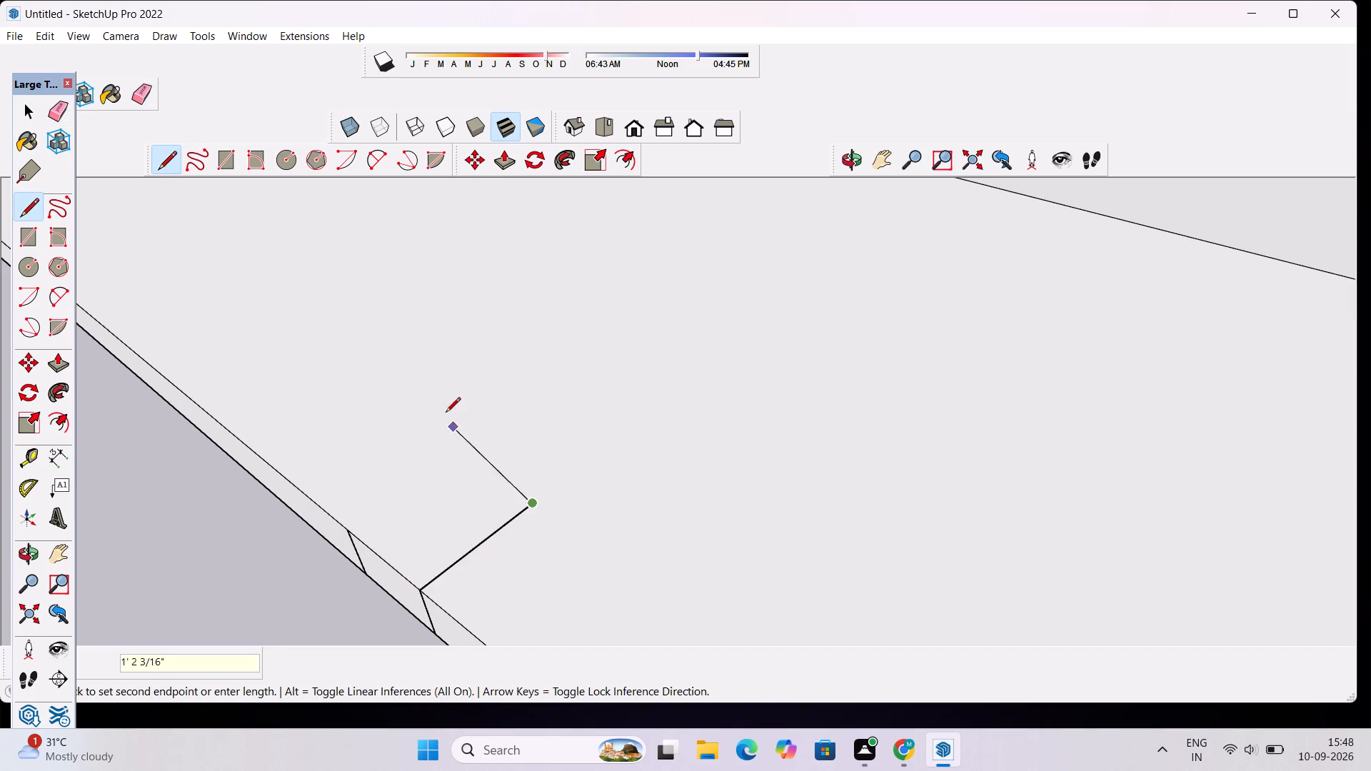
text(1'4)
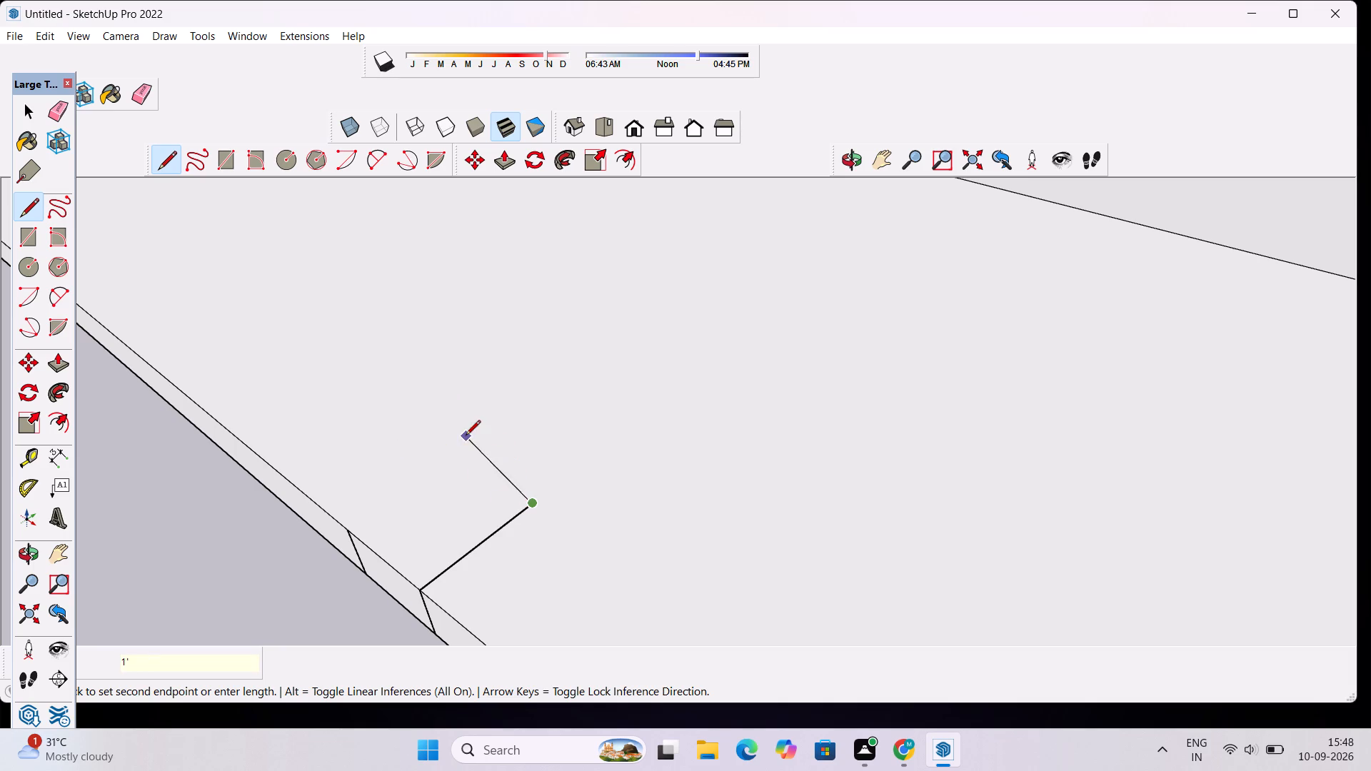
text(1')
key(Return)
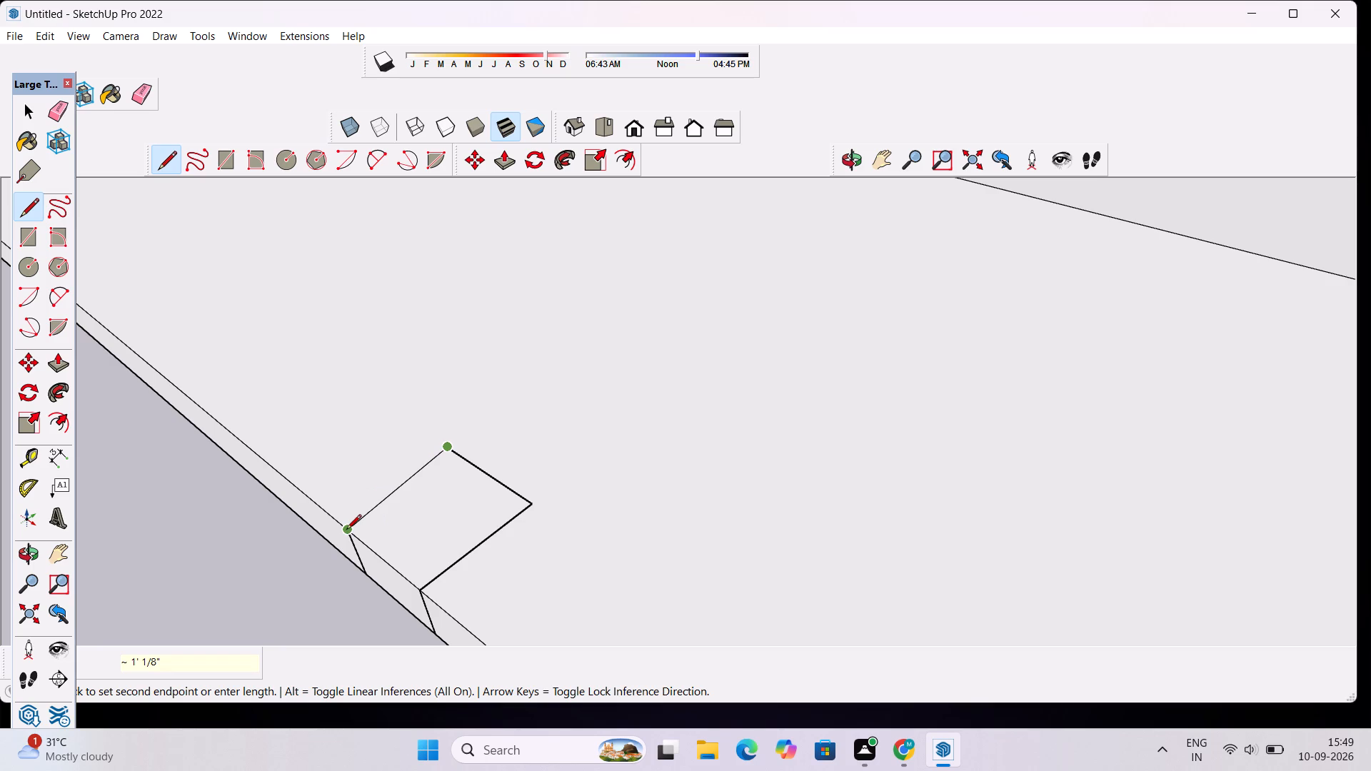
text(1')
key(Return)
Draw a 6" line down the slab's edge face from the square's end corner, and erase the old vertical line just beside it.
scroll(338, 515, up, 7)
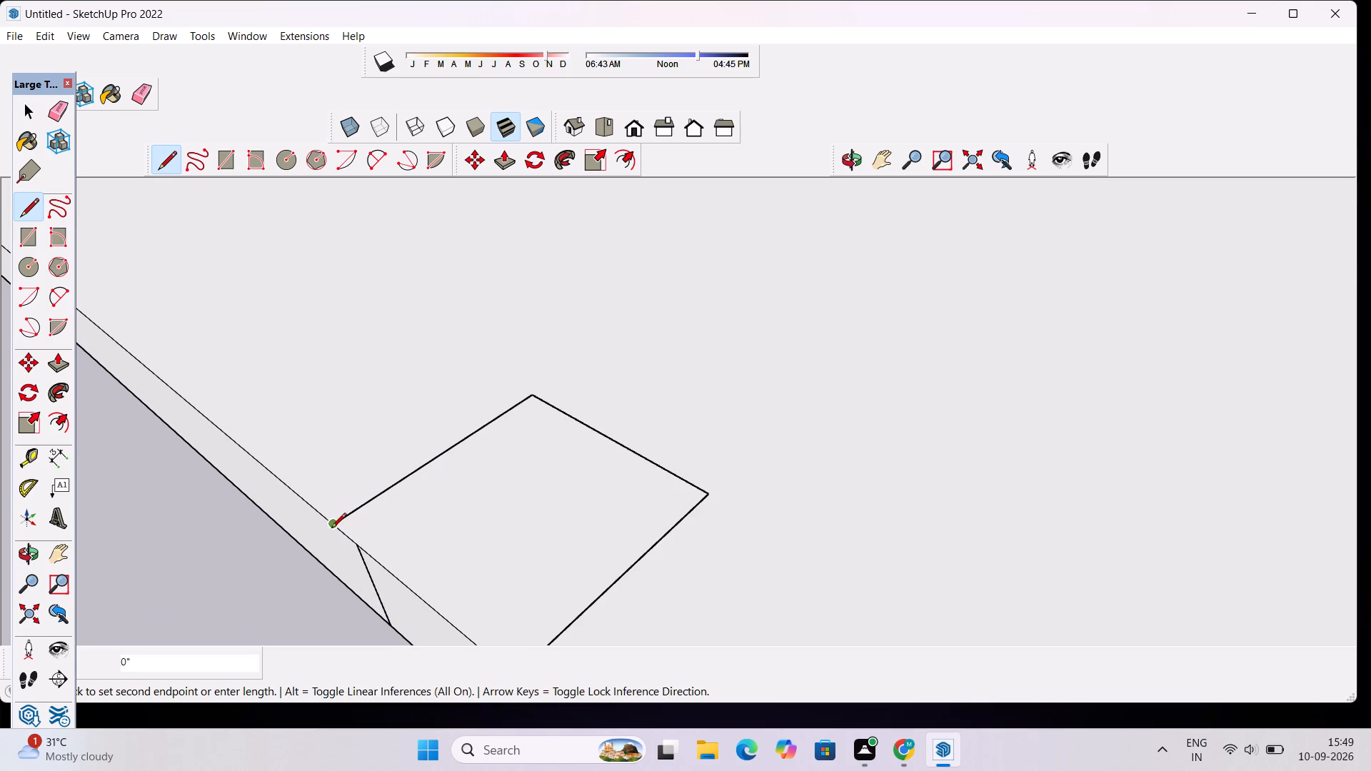
click(369, 609)
key(space)
key(e)
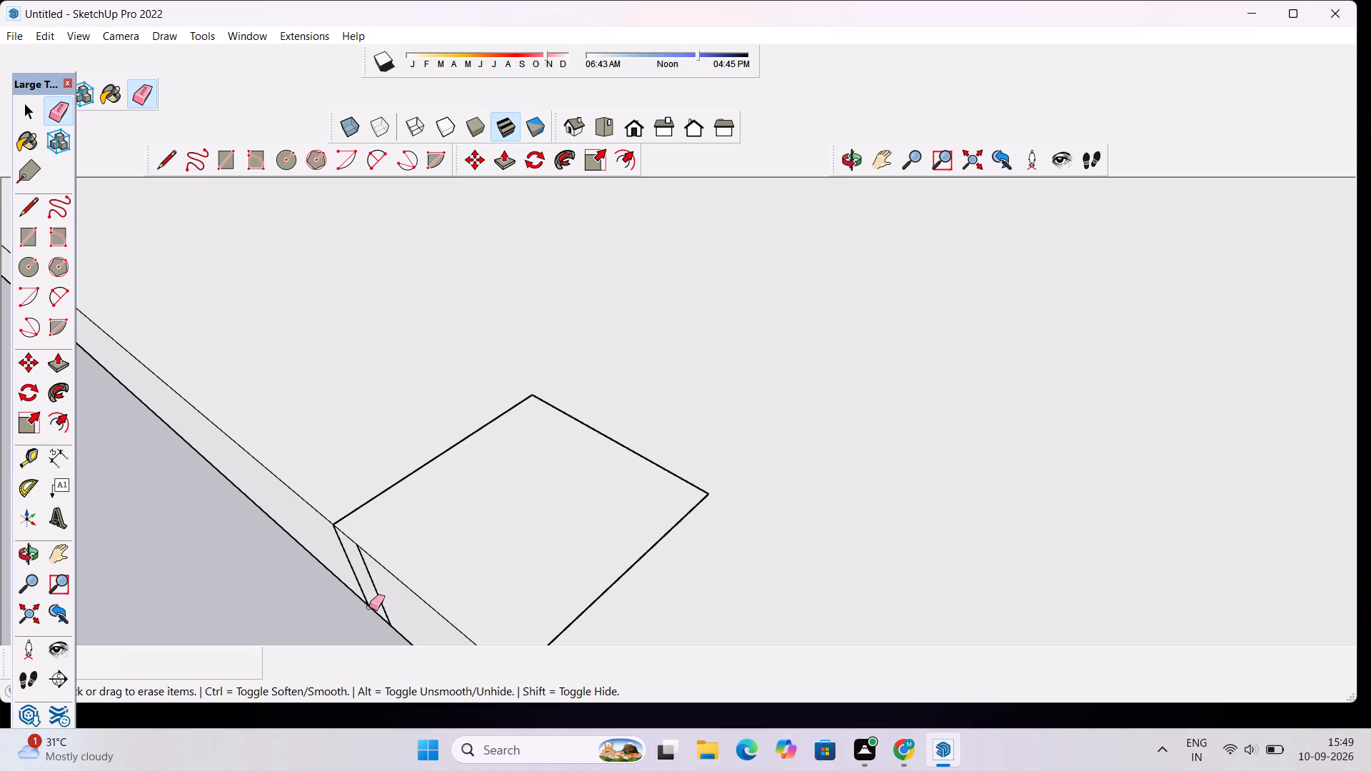
scroll(377, 578, up, 4)
click(369, 585)
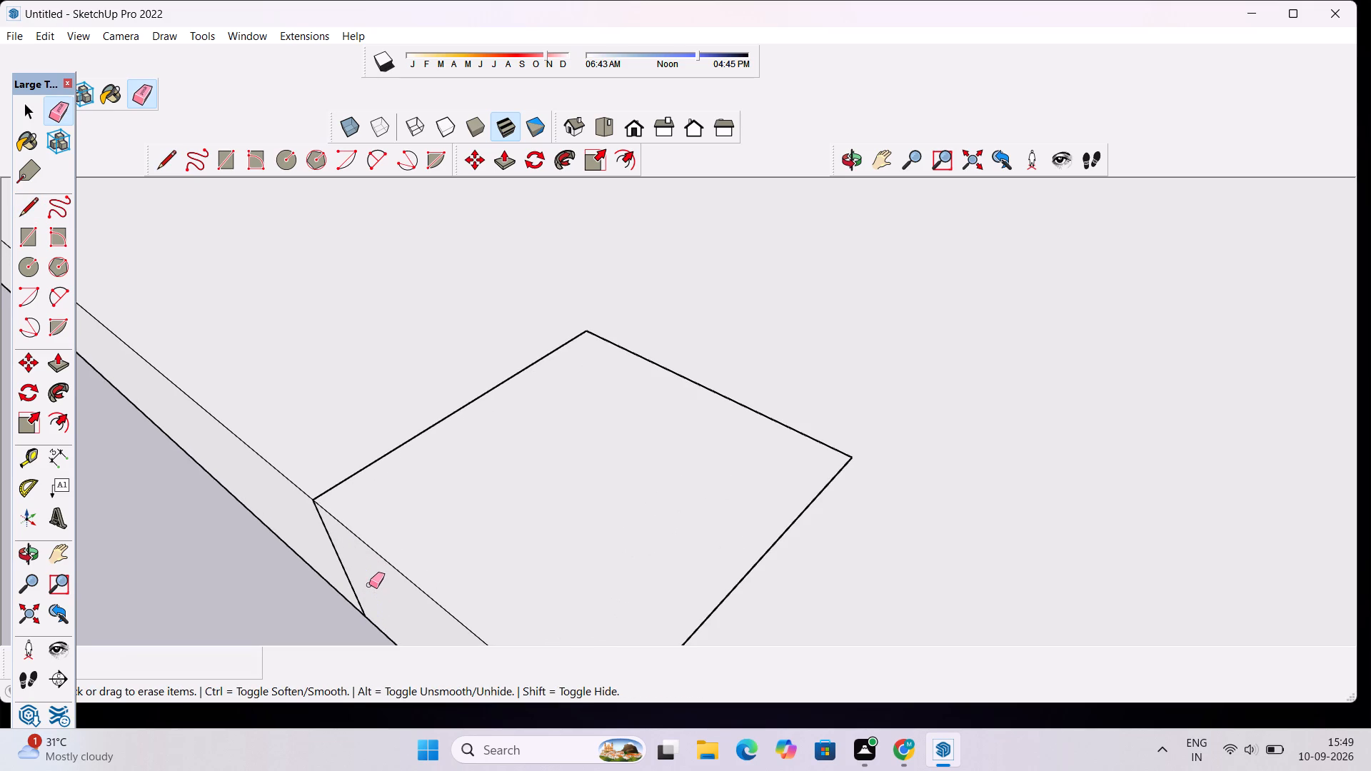
Explode the three stacked storey groups one after another, from the lowest storey up to the third.
scroll(369, 585, down, 20)
key(space)
click(426, 543)
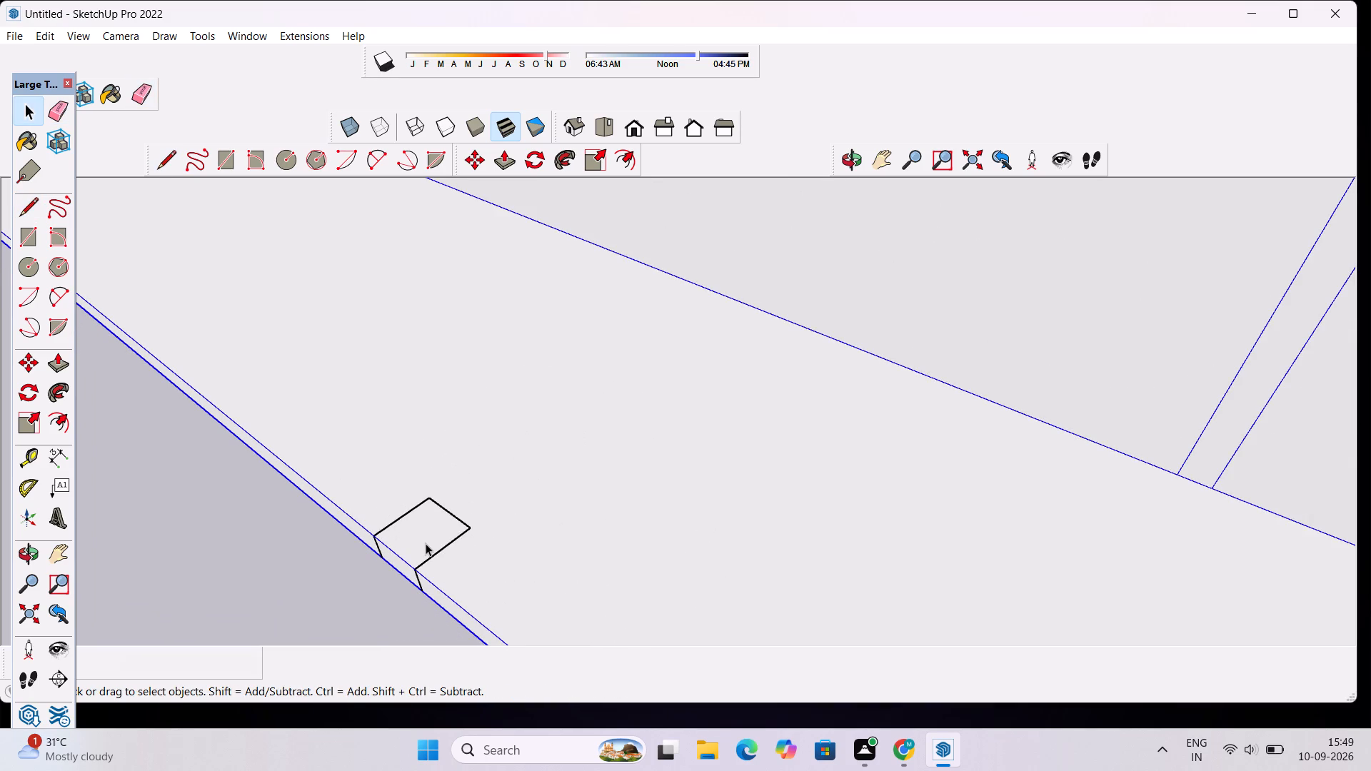
scroll(426, 535, down, 5)
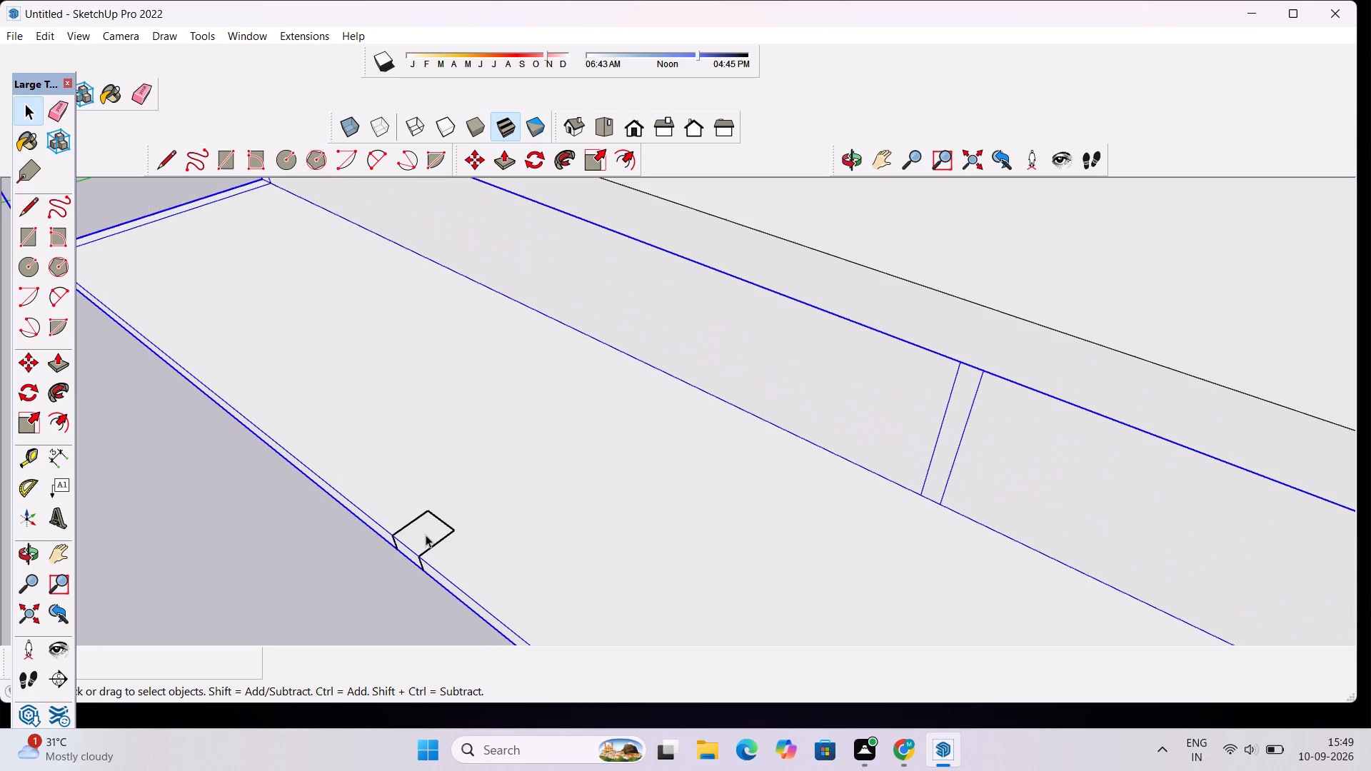
scroll(414, 541, down, 3)
right_click(443, 506)
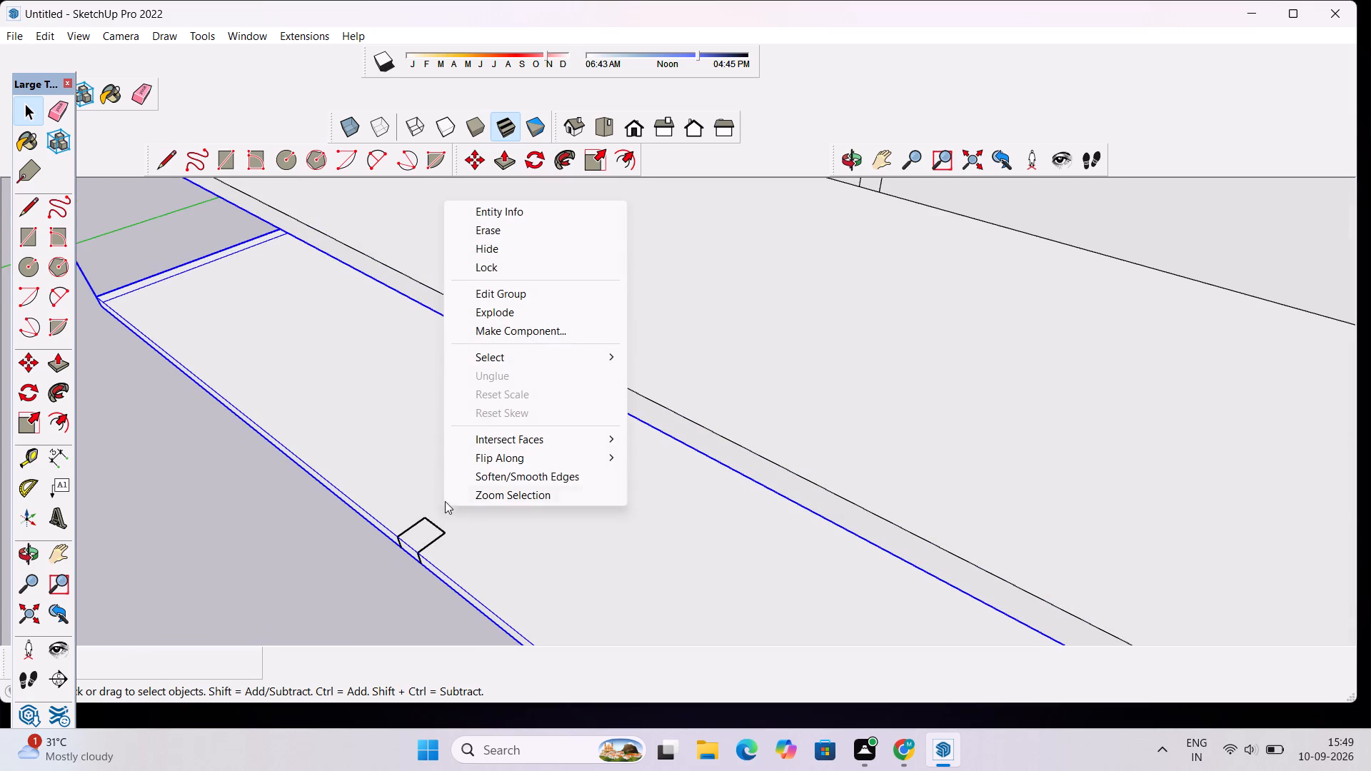
click(499, 316)
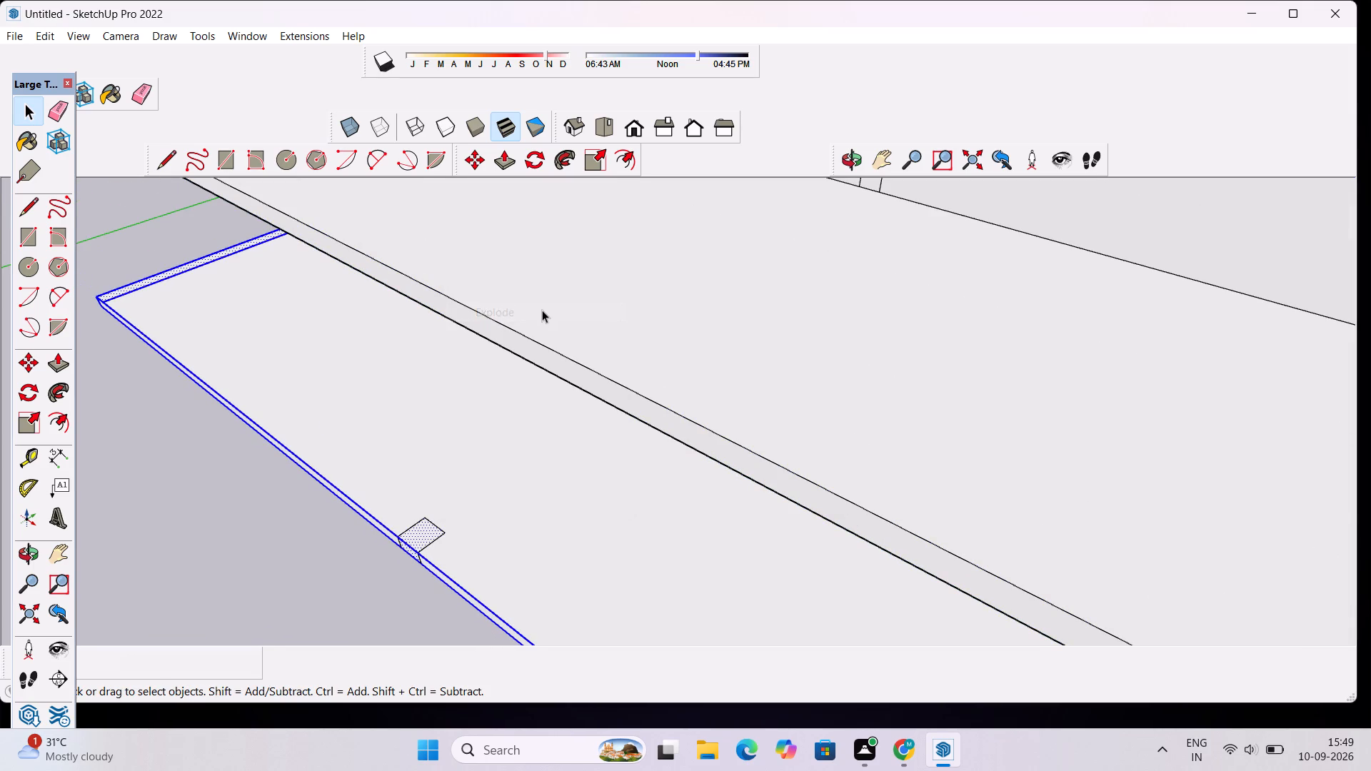
click(543, 310)
right_click(543, 310)
click(587, 420)
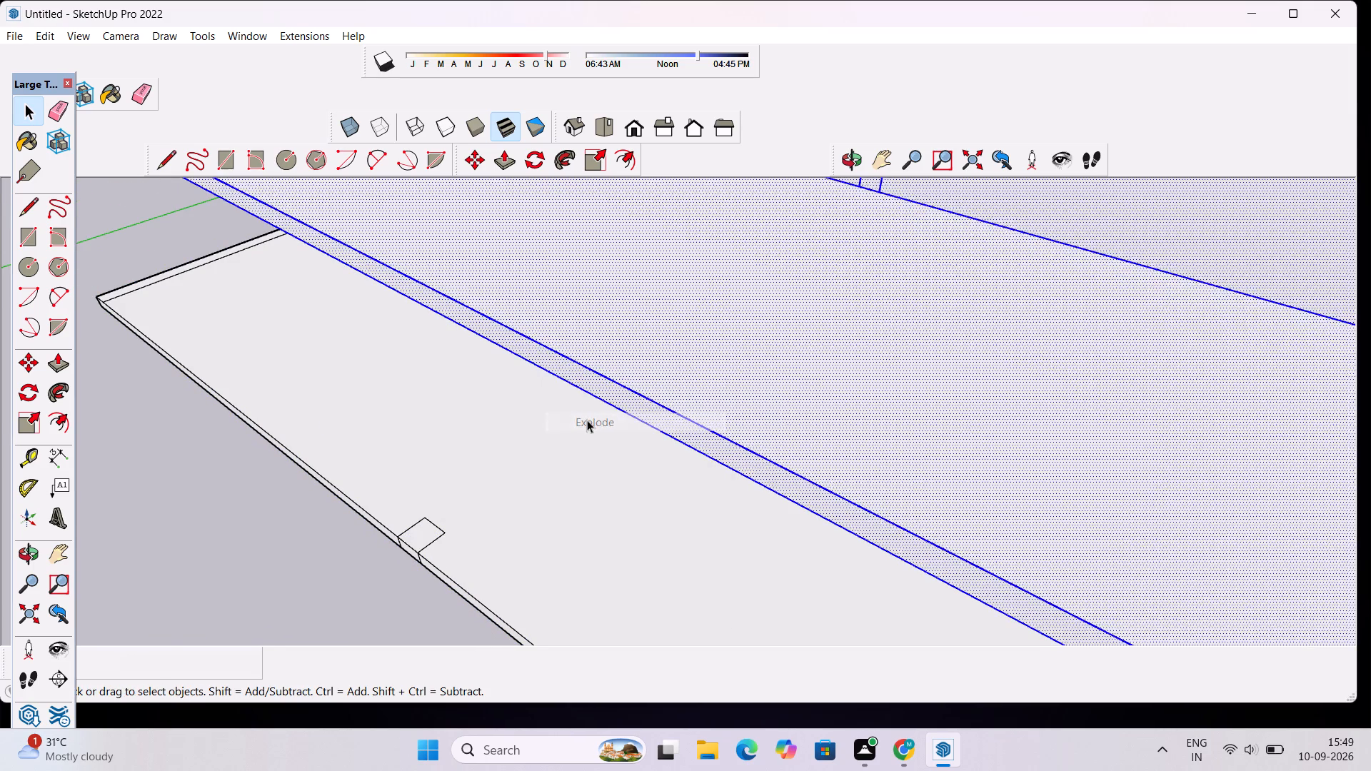
scroll(587, 420, down, 15)
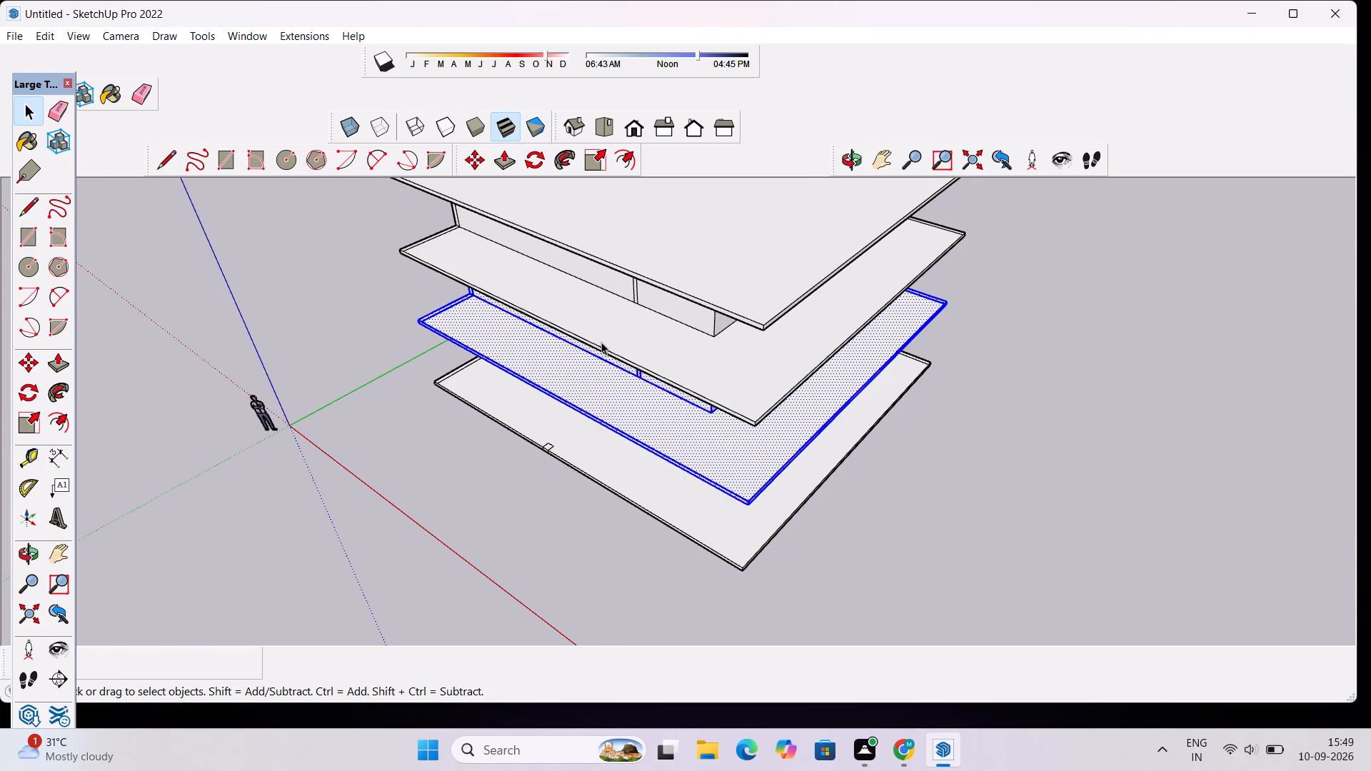
click(601, 342)
right_click(601, 342)
click(640, 453)
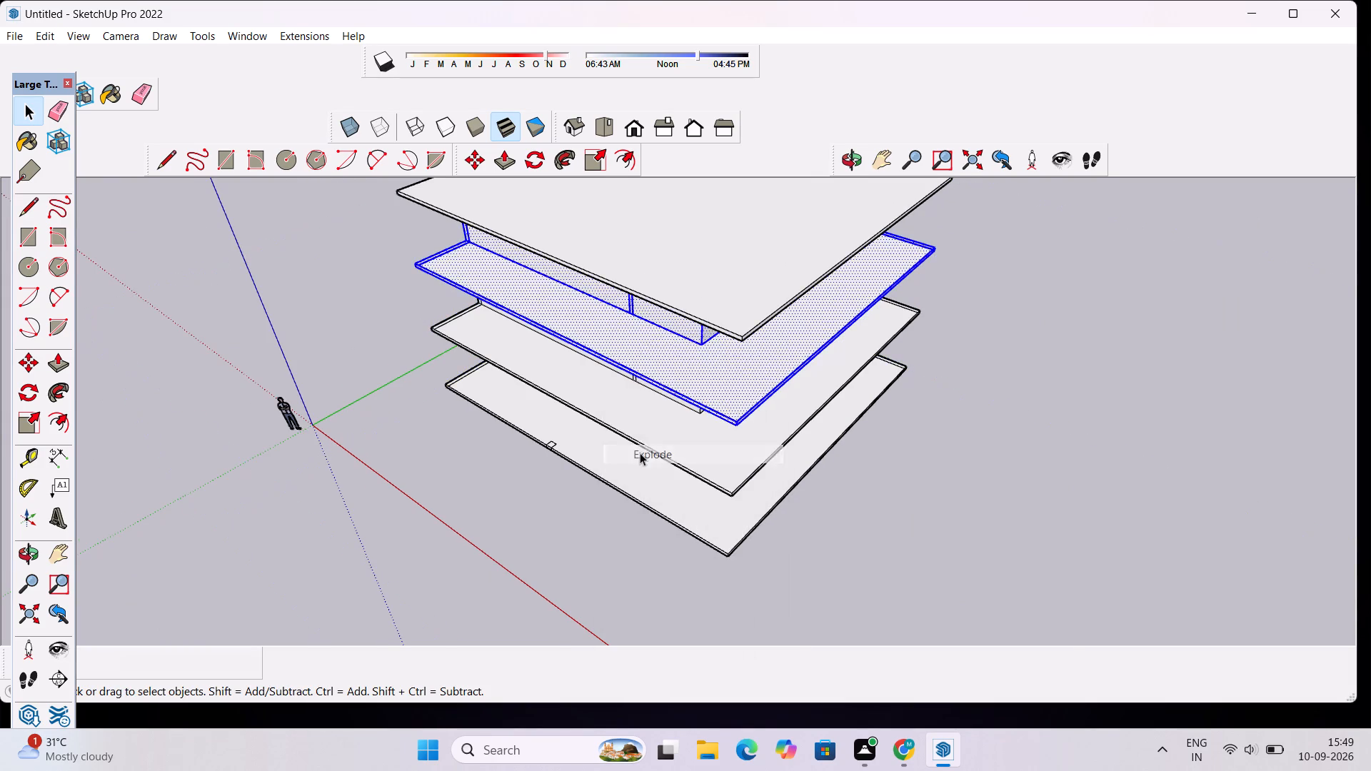
scroll(647, 408, down, 5)
click(646, 311)
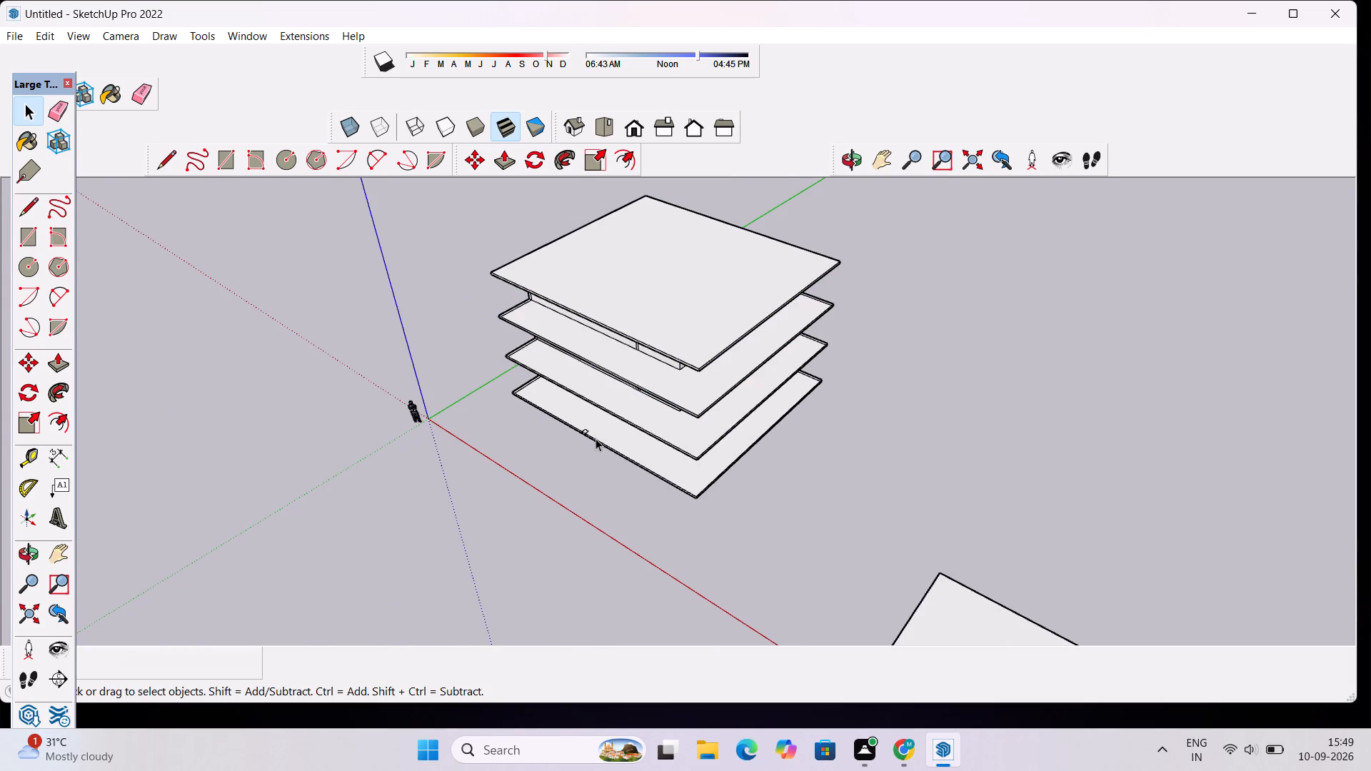
Examine the stacked storeys and the column outline on the lowest slab from the front and from the side.
scroll(596, 438, up, 14)
scroll(521, 397, down, 6)
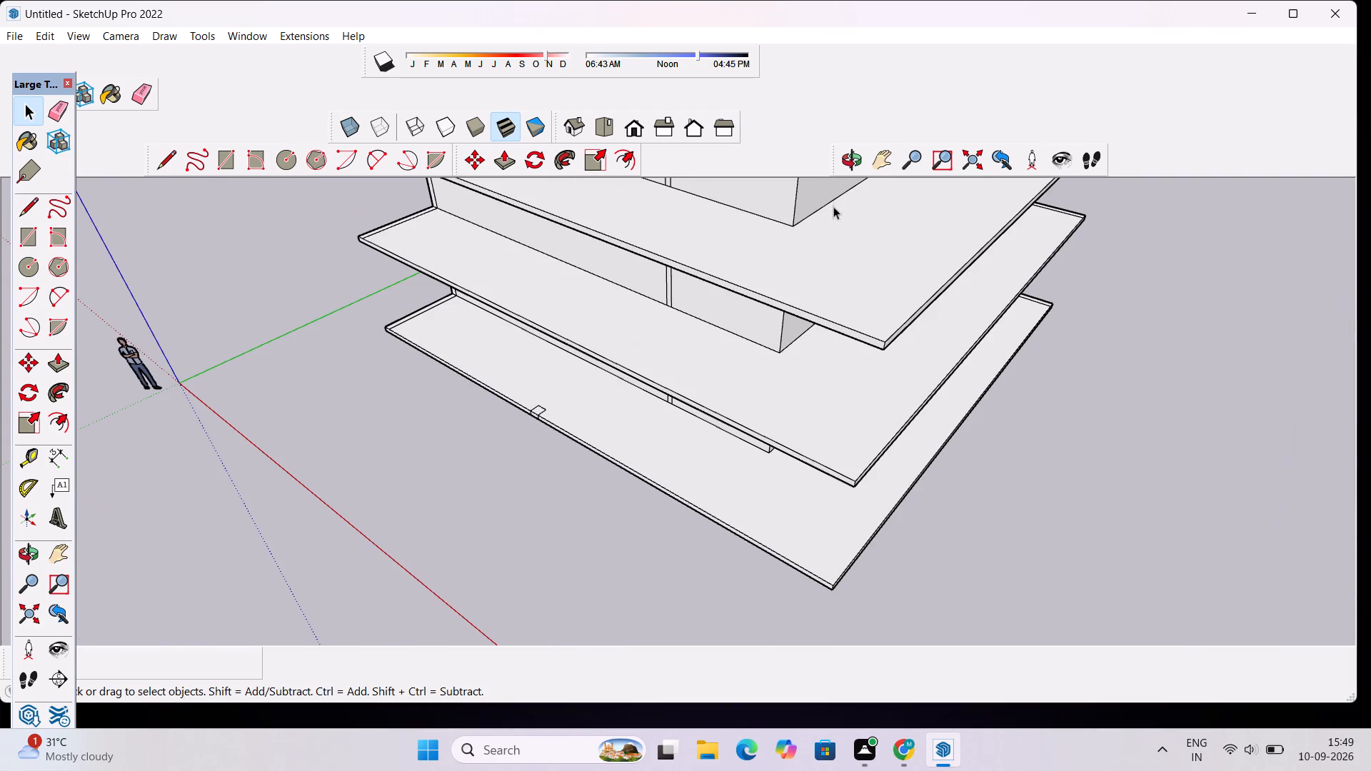
click(847, 158)
drag(524, 331, 723, 274)
scroll(702, 298, down, 6)
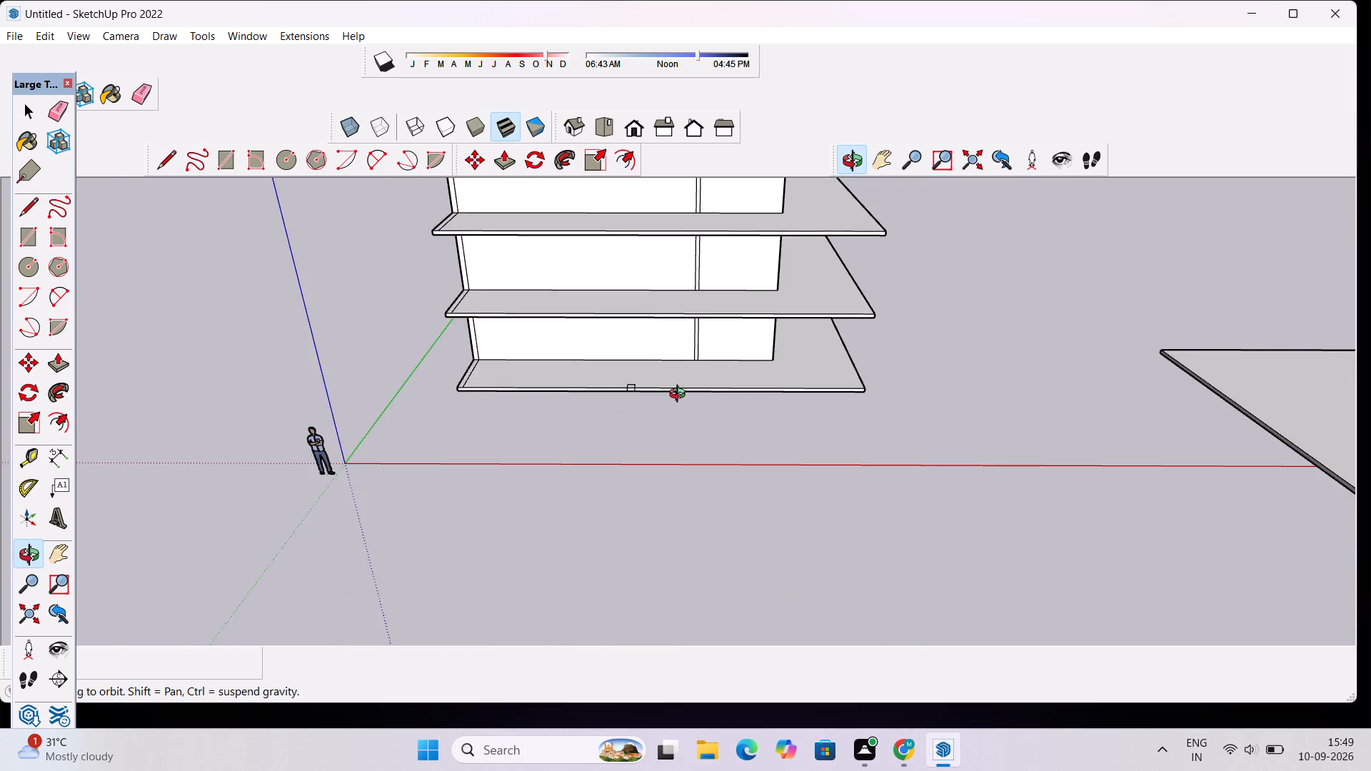
drag(681, 396, 681, 339)
scroll(658, 333, down, 7)
scroll(633, 231, up, 6)
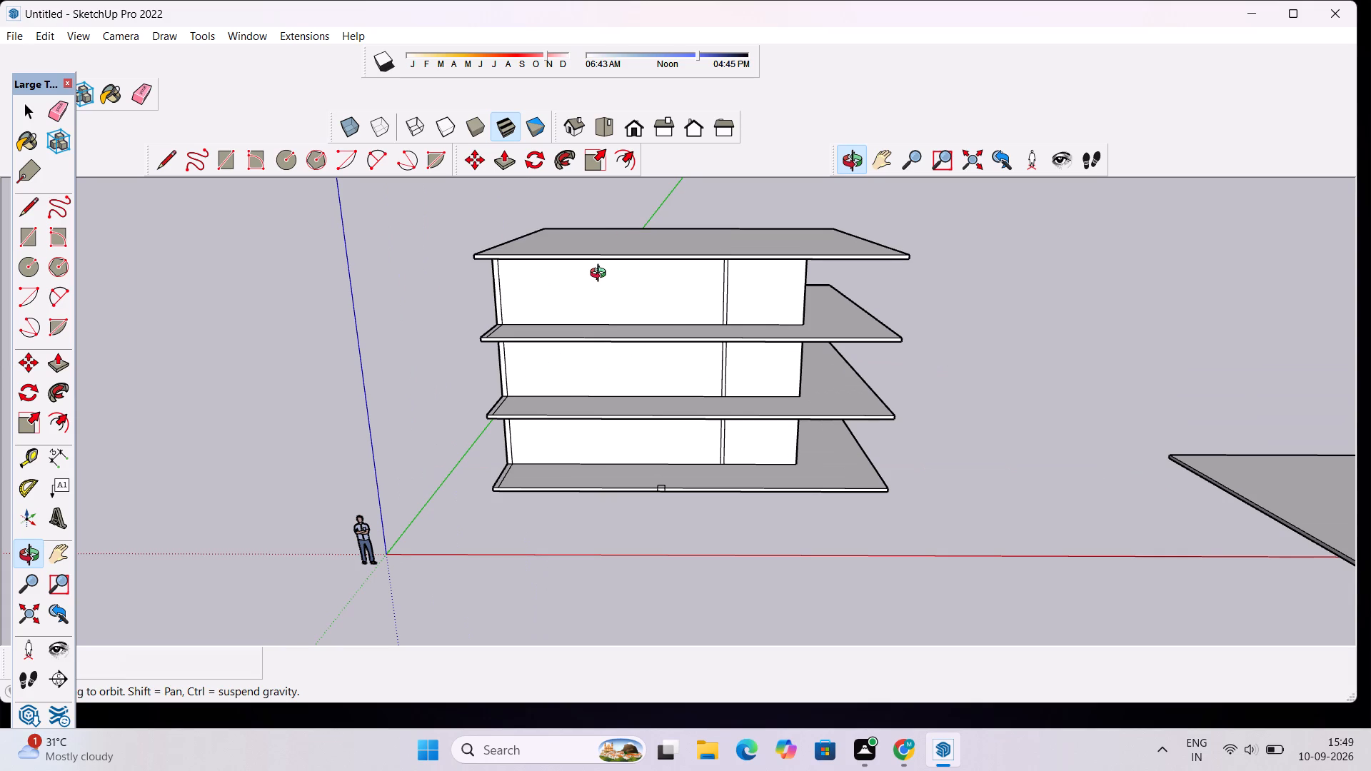
scroll(688, 452, up, 1)
scroll(968, 444, down, 5)
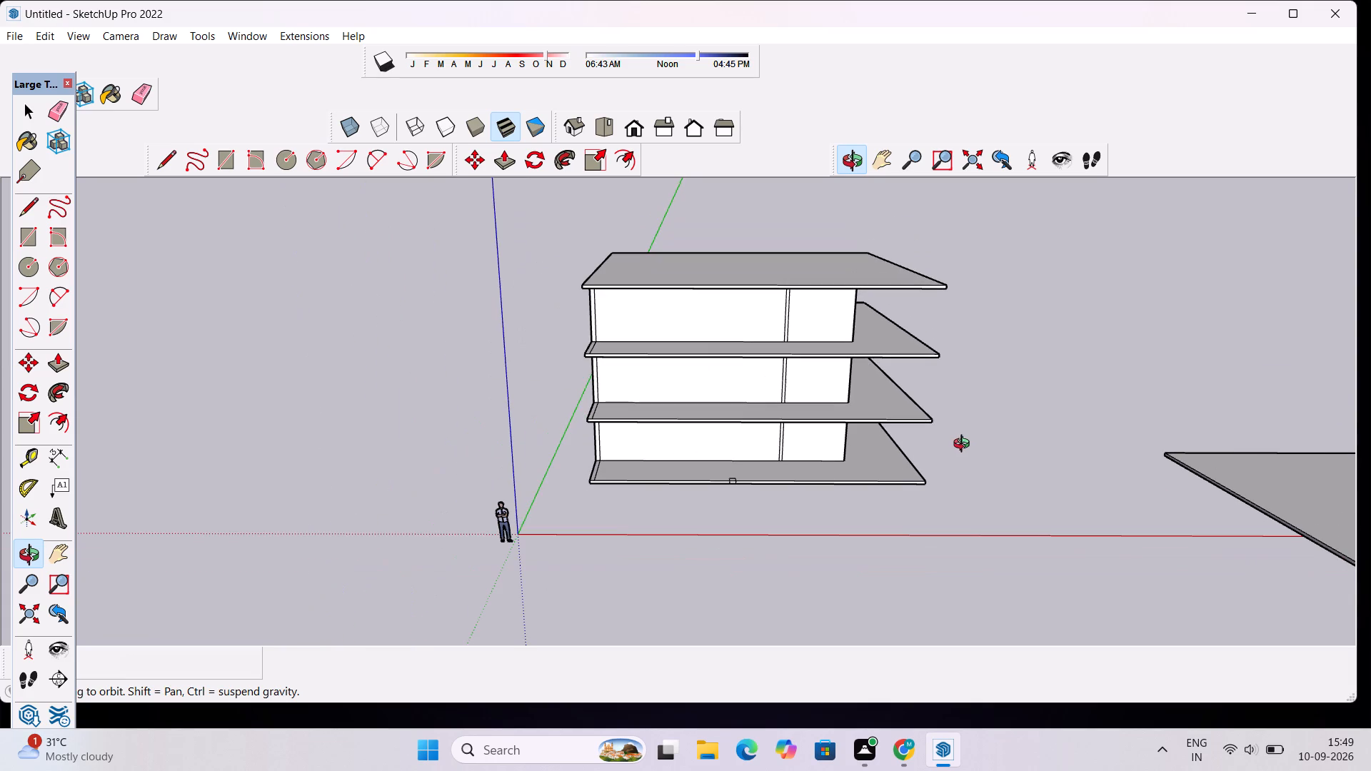
drag(967, 405, 885, 390)
scroll(885, 391, up, 4)
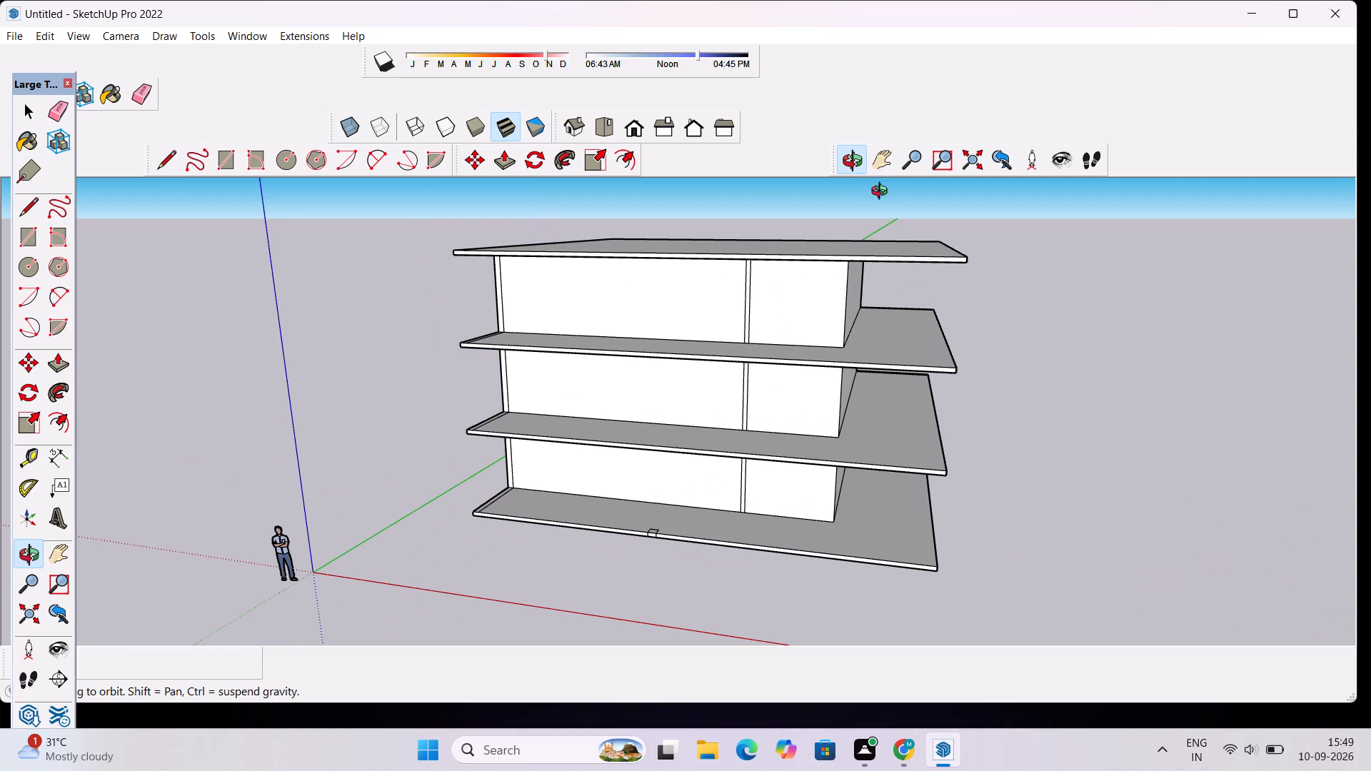
click(880, 169)
drag(558, 299, 659, 304)
drag(910, 448, 733, 404)
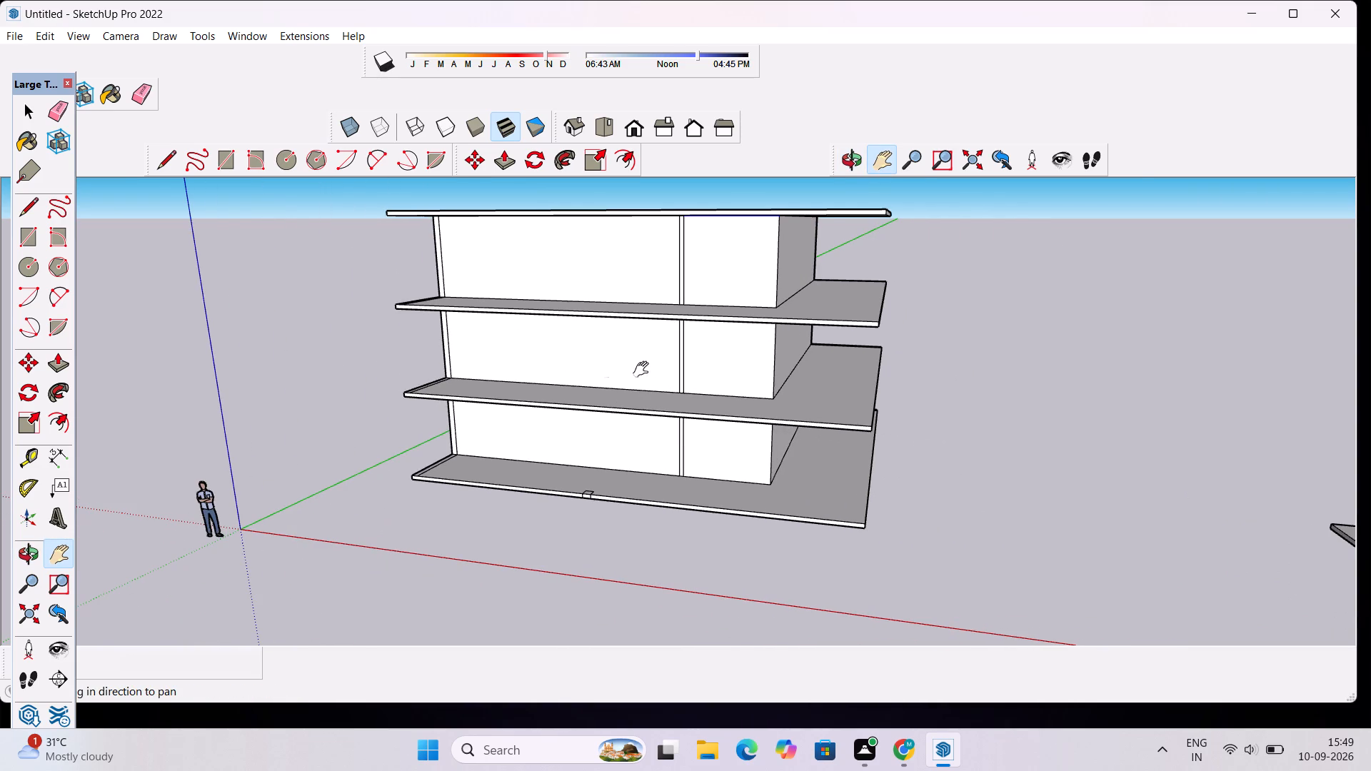
scroll(606, 383, up, 2)
click(850, 162)
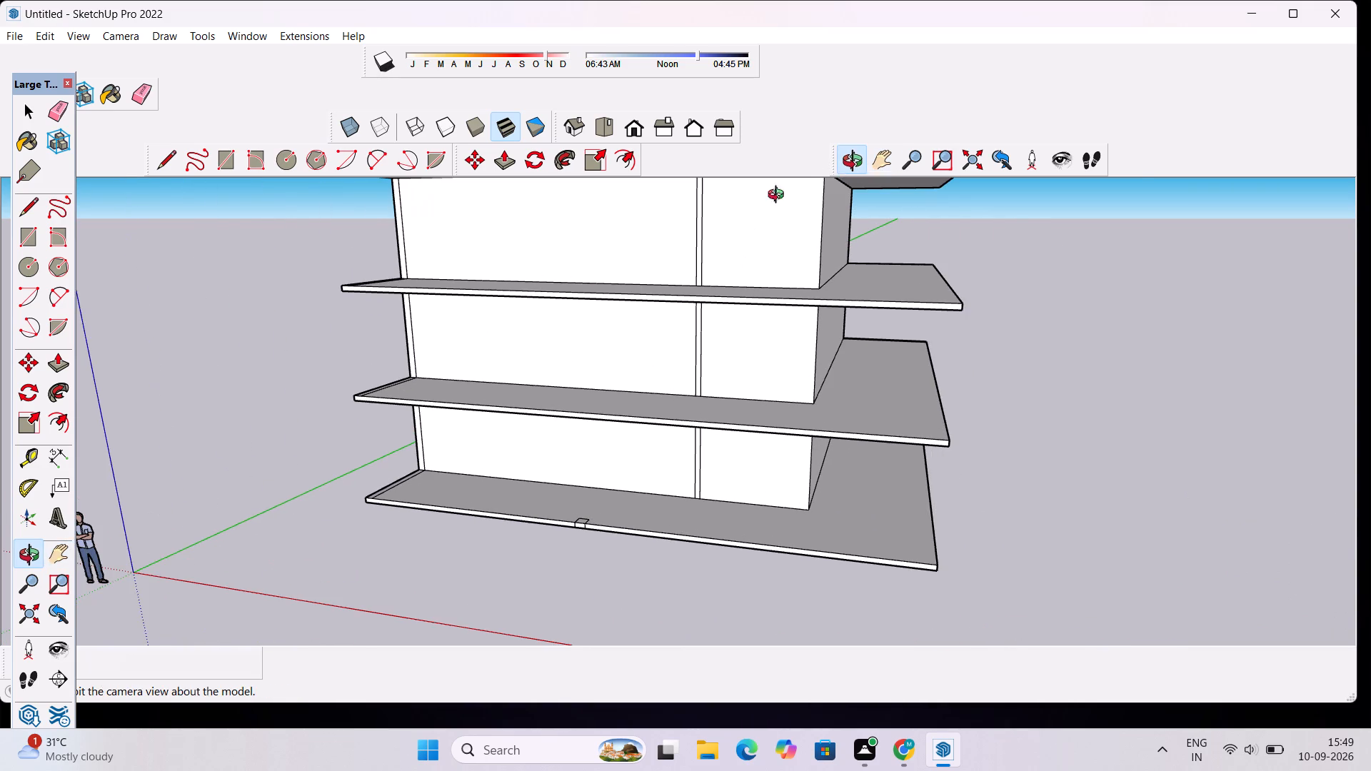
drag(498, 330, 543, 356)
scroll(582, 331, down, 5)
drag(590, 423, 614, 399)
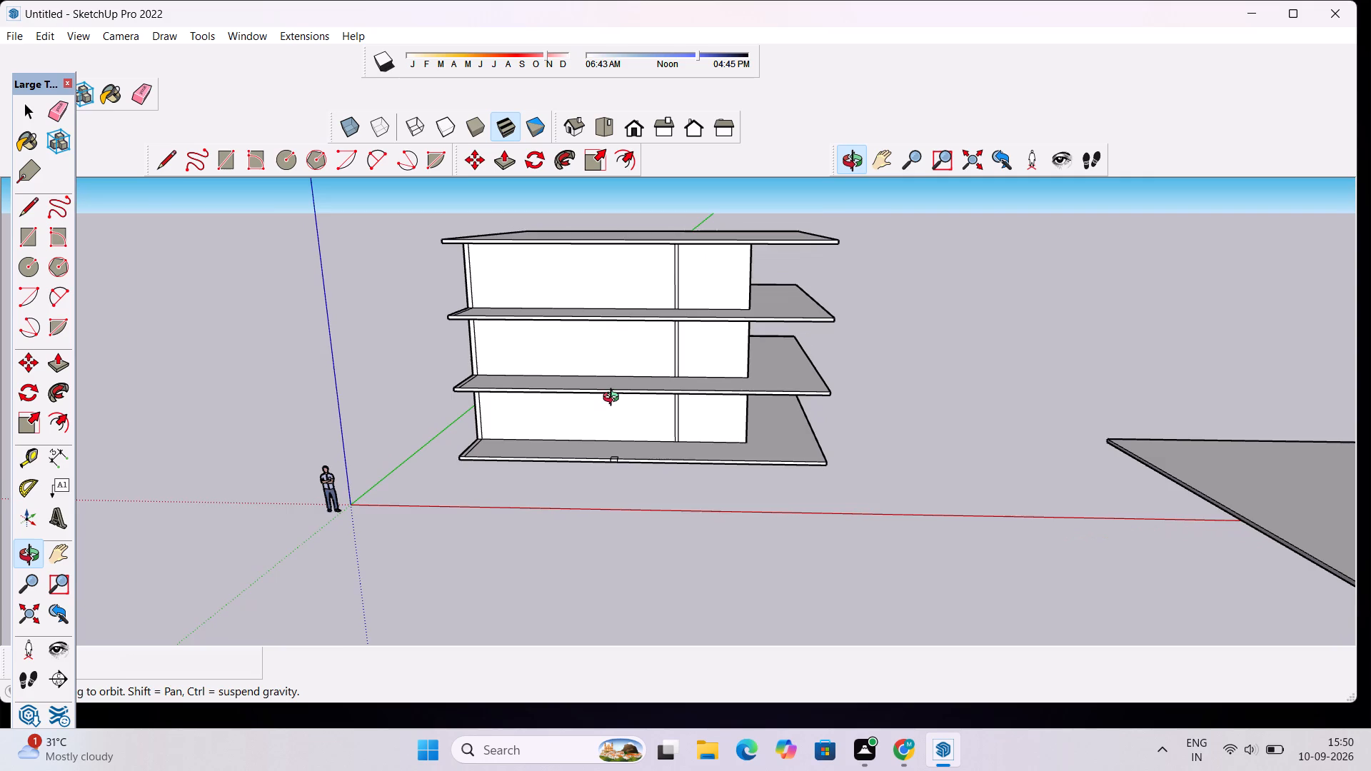
scroll(602, 398, up, 5)
drag(602, 398, 595, 456)
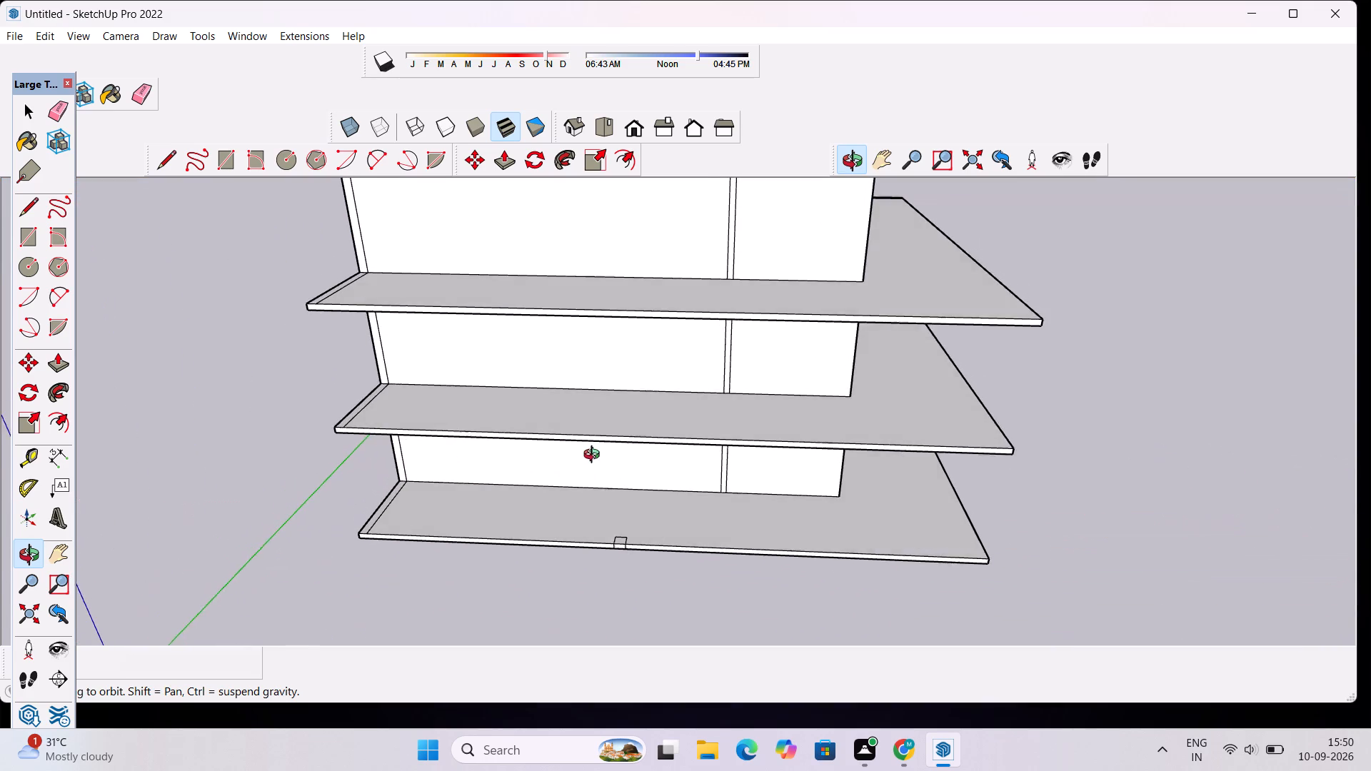
drag(595, 456, 593, 463)
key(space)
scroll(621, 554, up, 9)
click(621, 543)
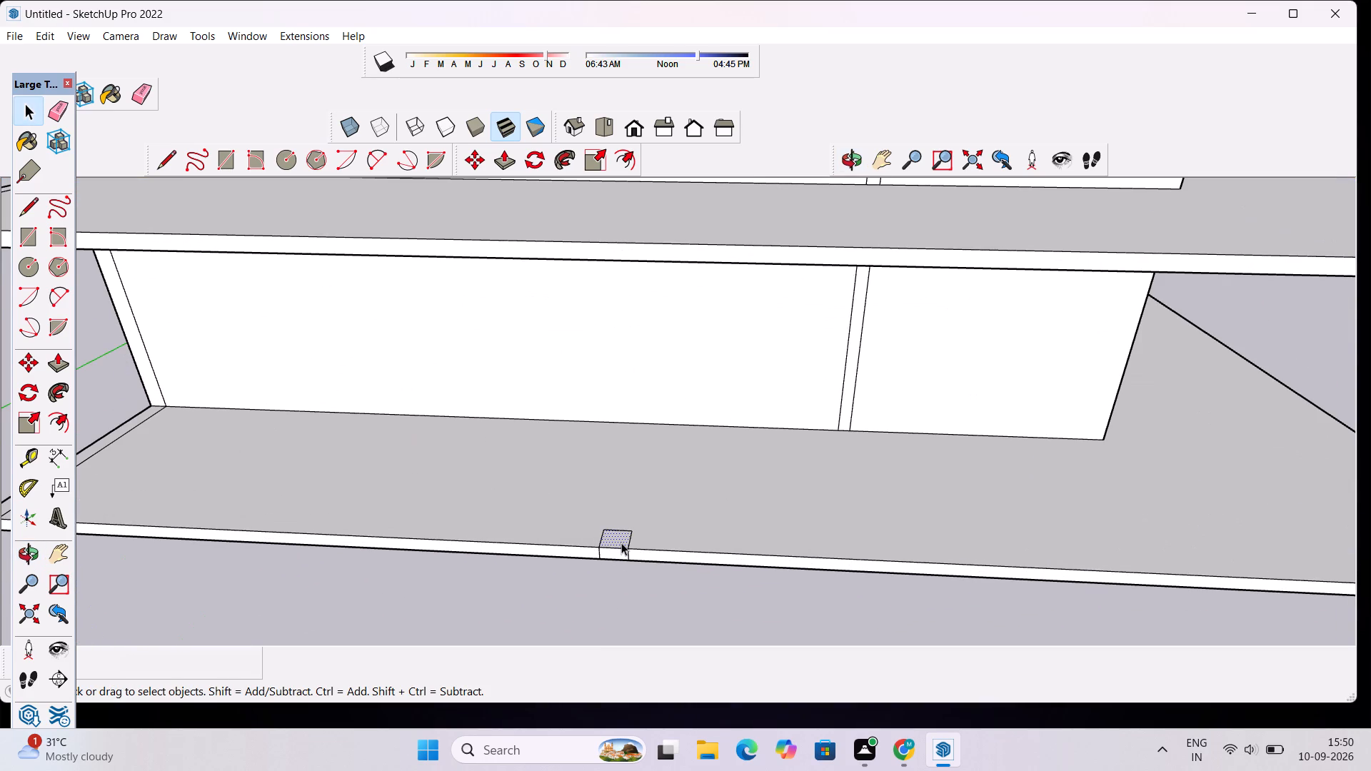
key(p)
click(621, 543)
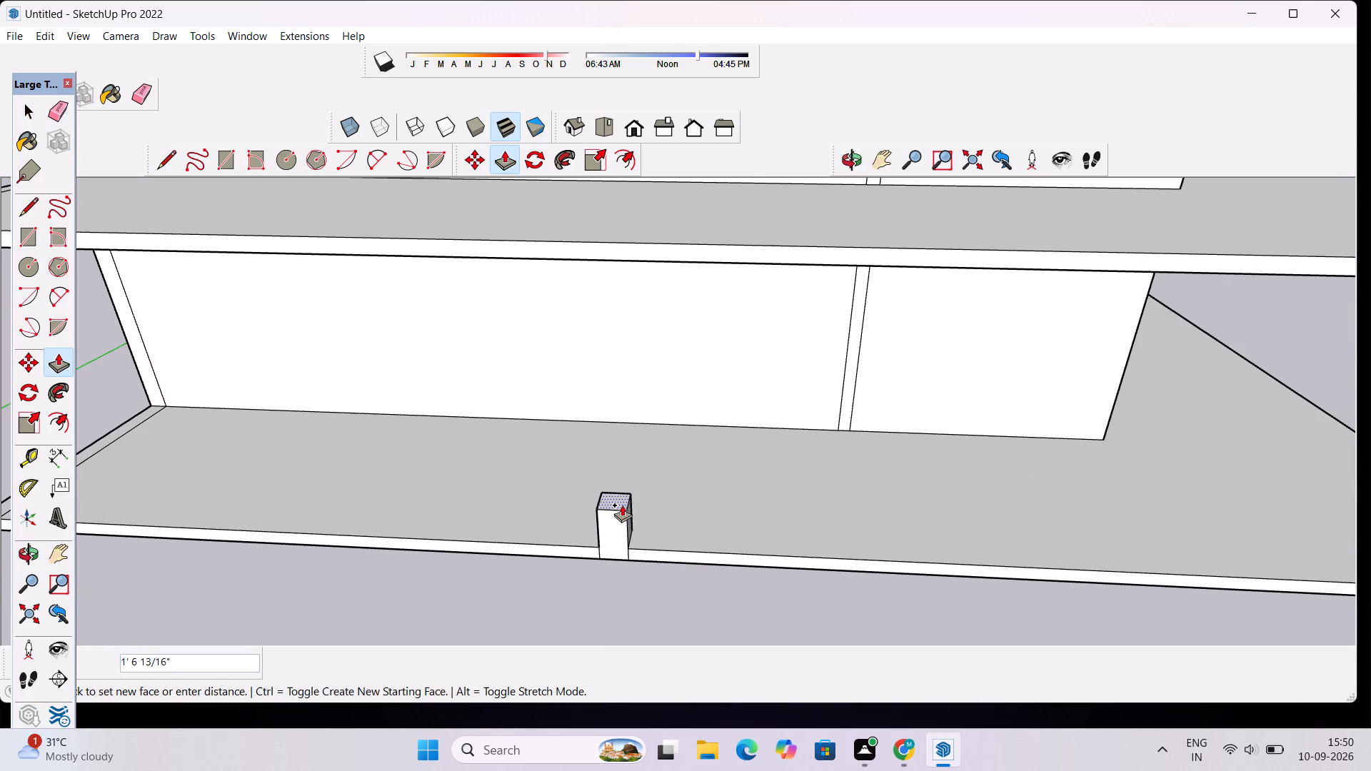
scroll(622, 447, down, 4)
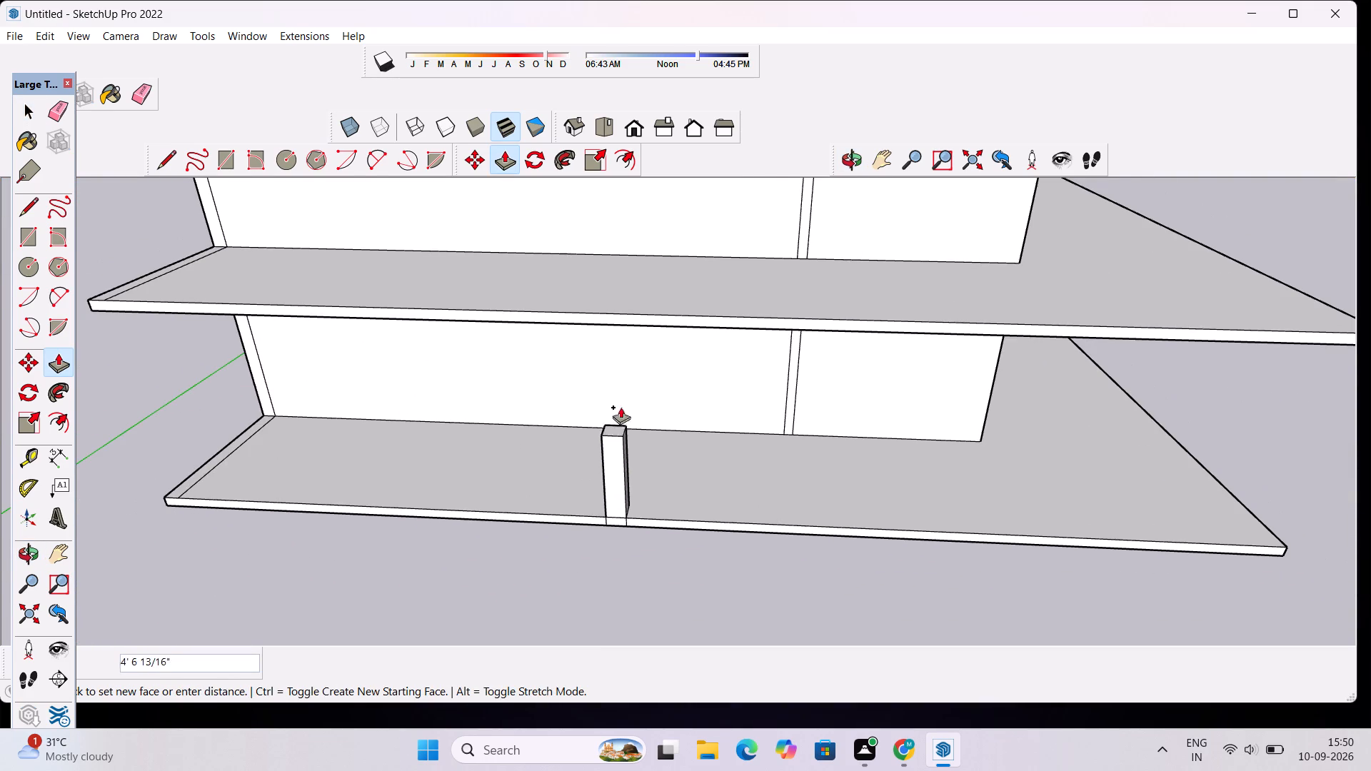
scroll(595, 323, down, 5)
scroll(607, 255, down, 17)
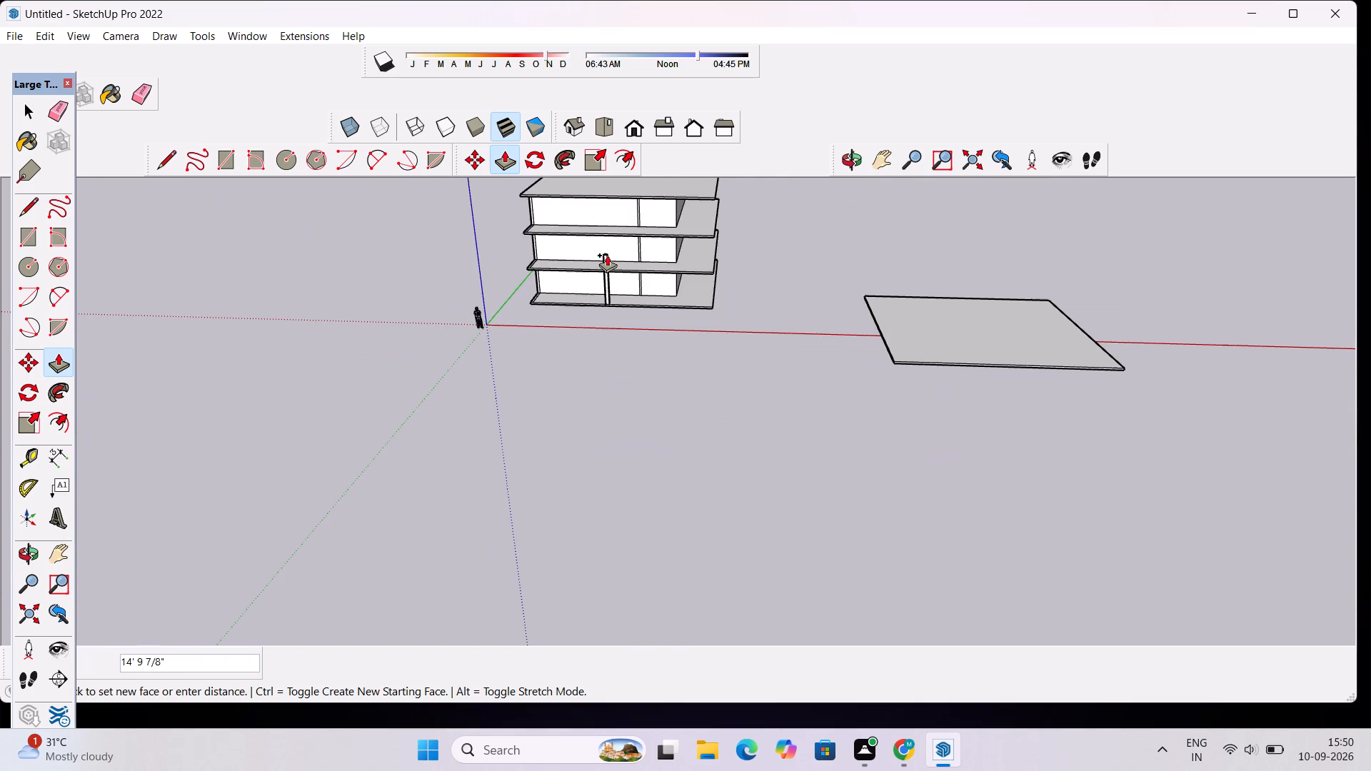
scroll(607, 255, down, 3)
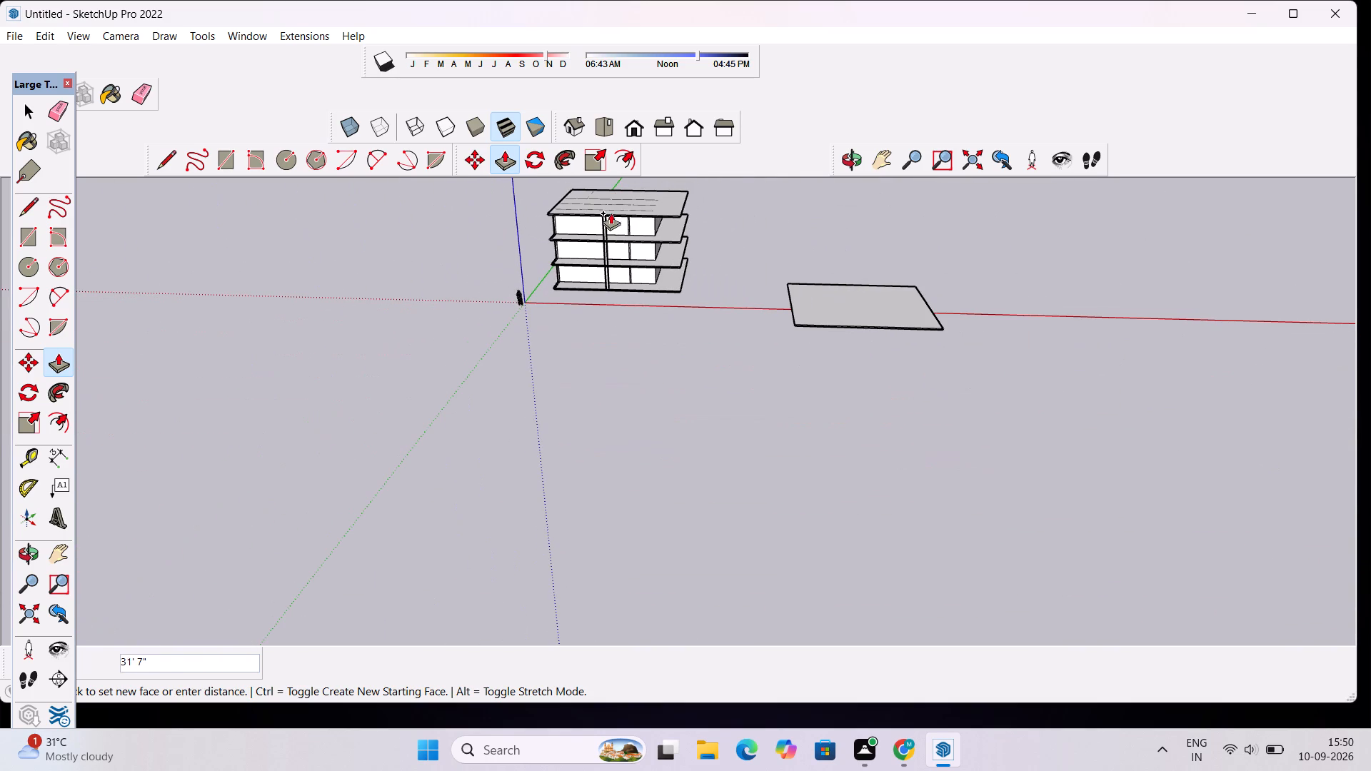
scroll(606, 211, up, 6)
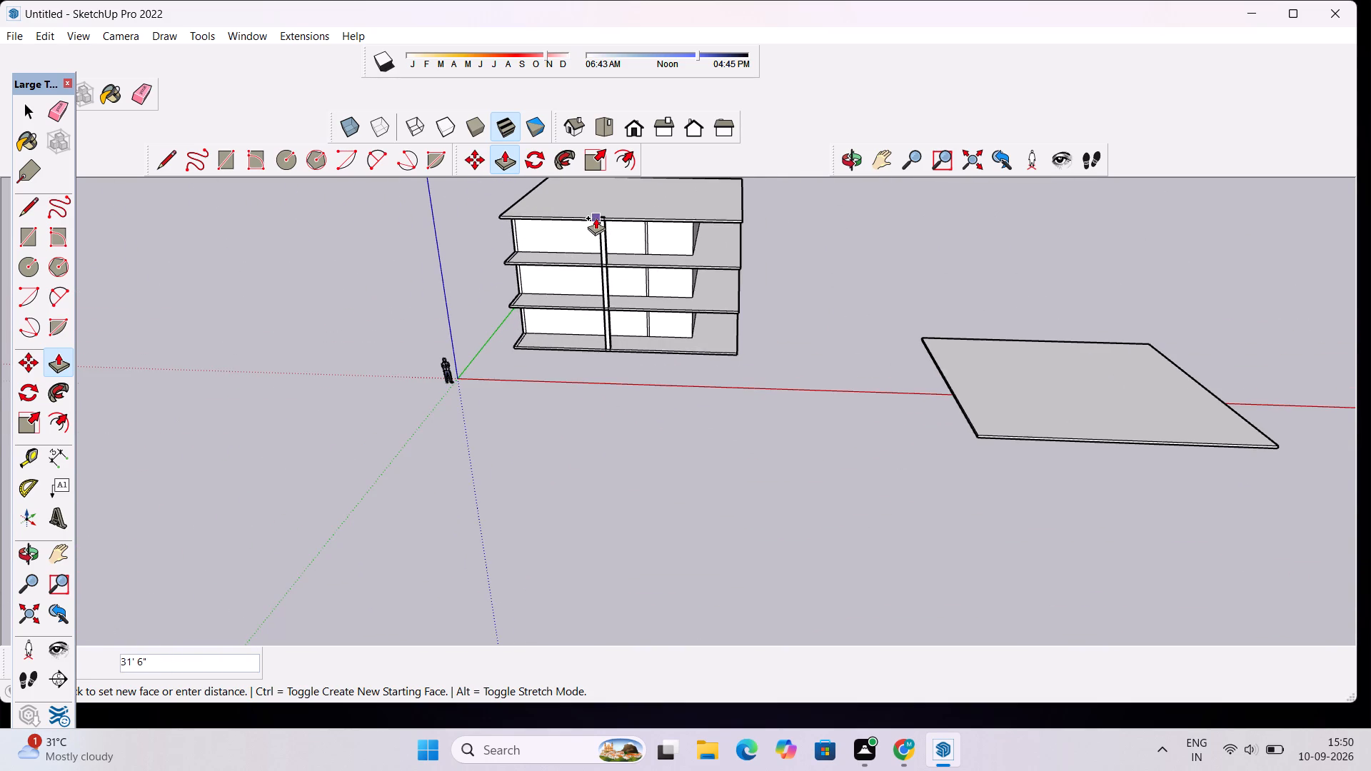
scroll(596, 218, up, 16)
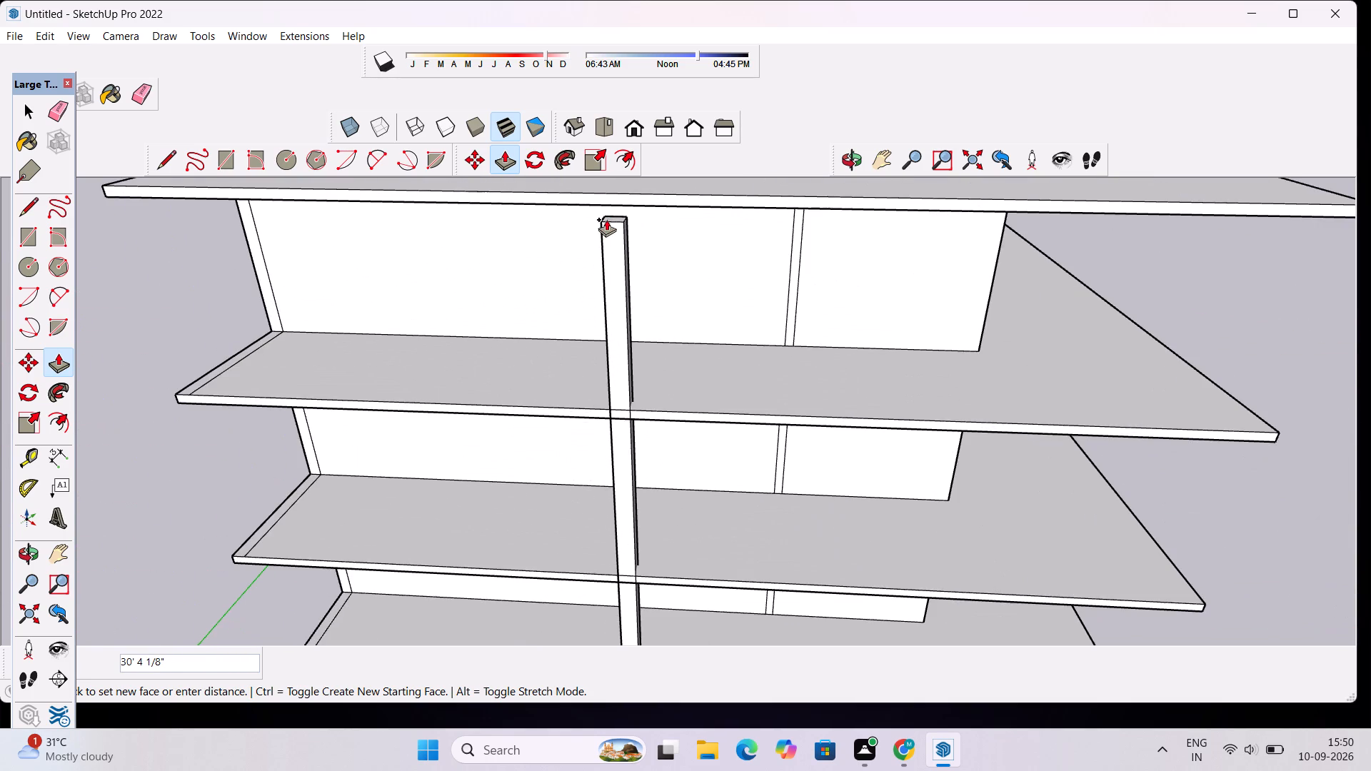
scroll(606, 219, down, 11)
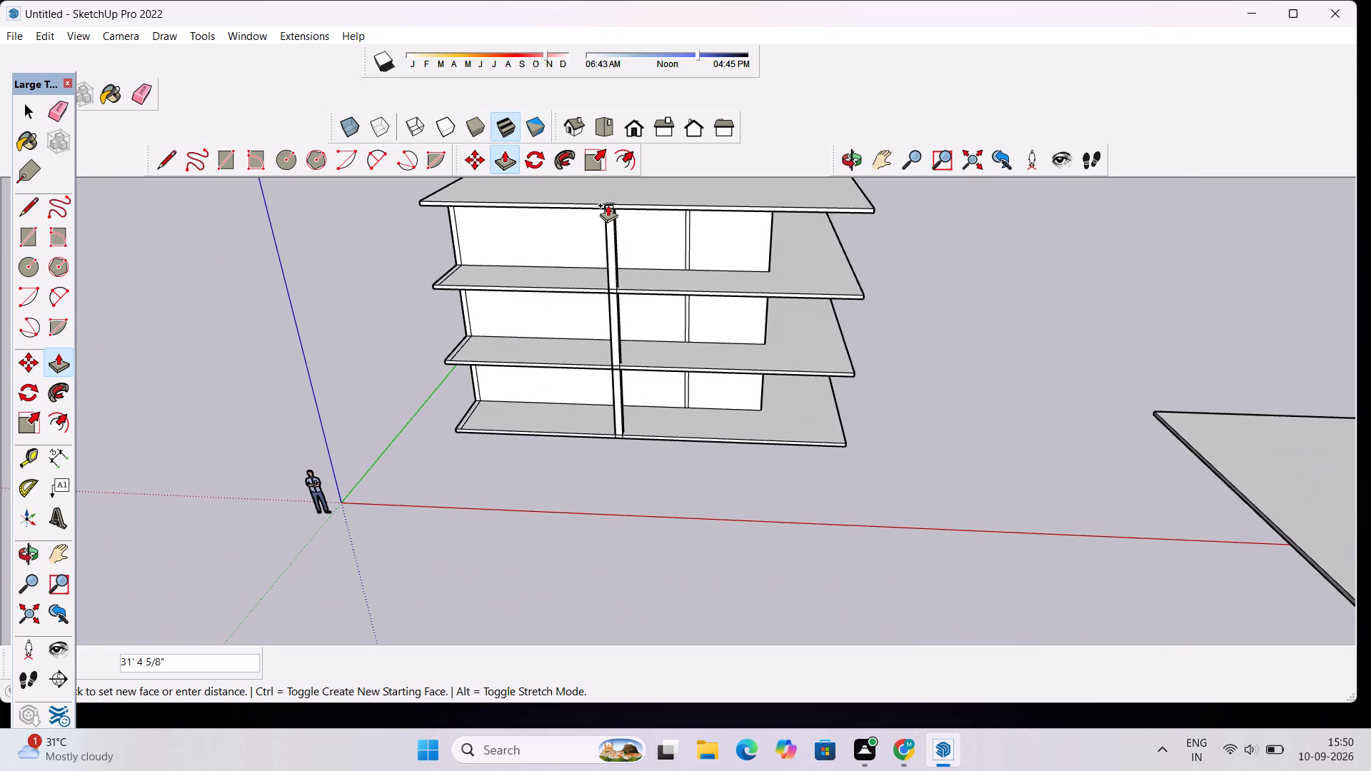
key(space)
Place a guide line 9" in from the front edge on the lowest slab's top face.
scroll(603, 421, up, 10)
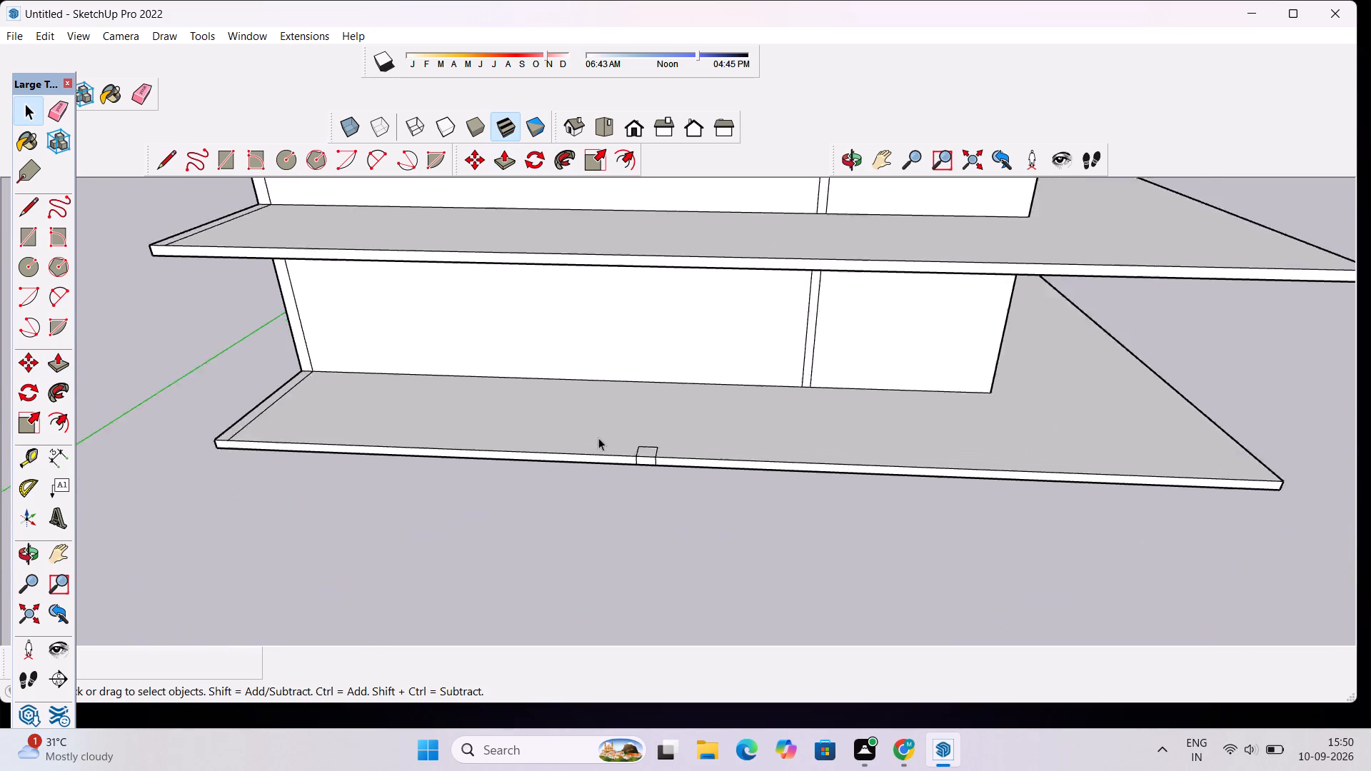
scroll(598, 438, up, 5)
scroll(441, 445, down, 6)
key(t)
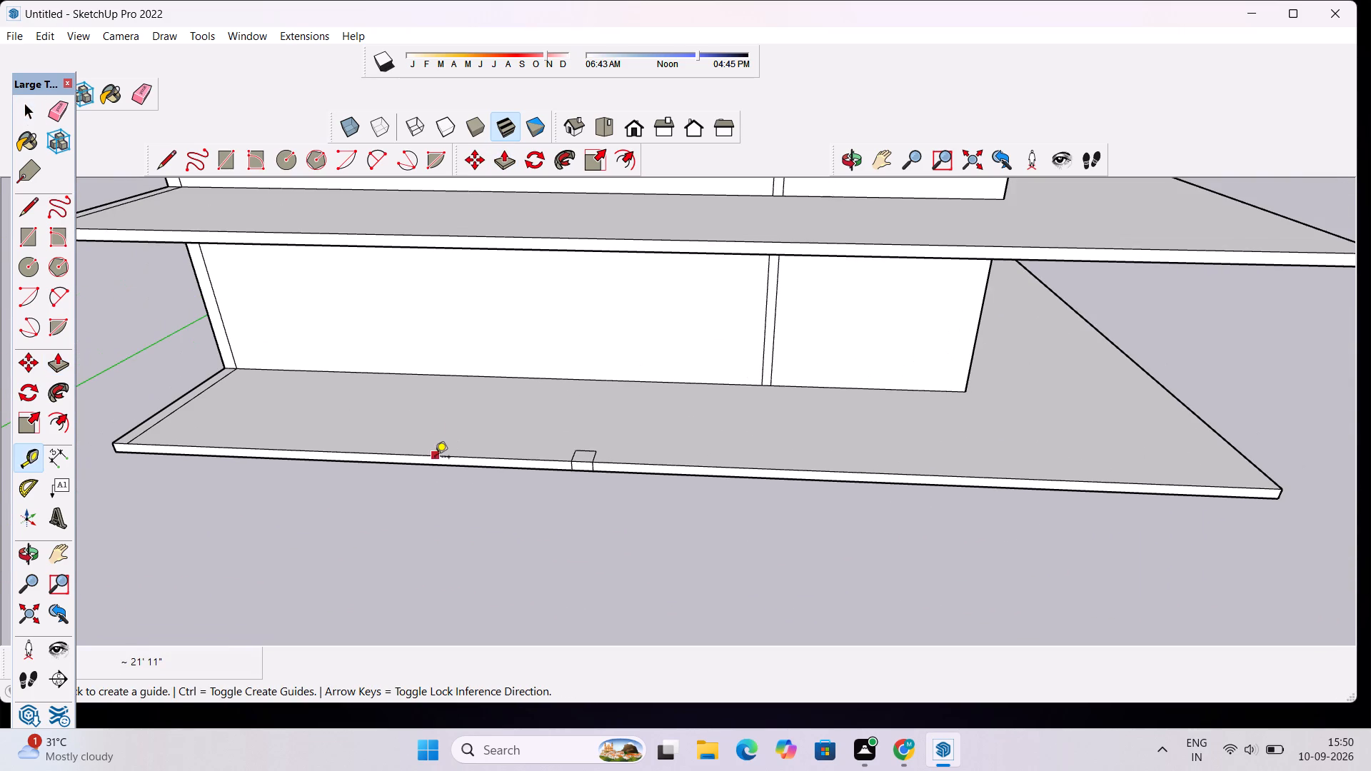
scroll(436, 458, up, 5)
click(437, 455)
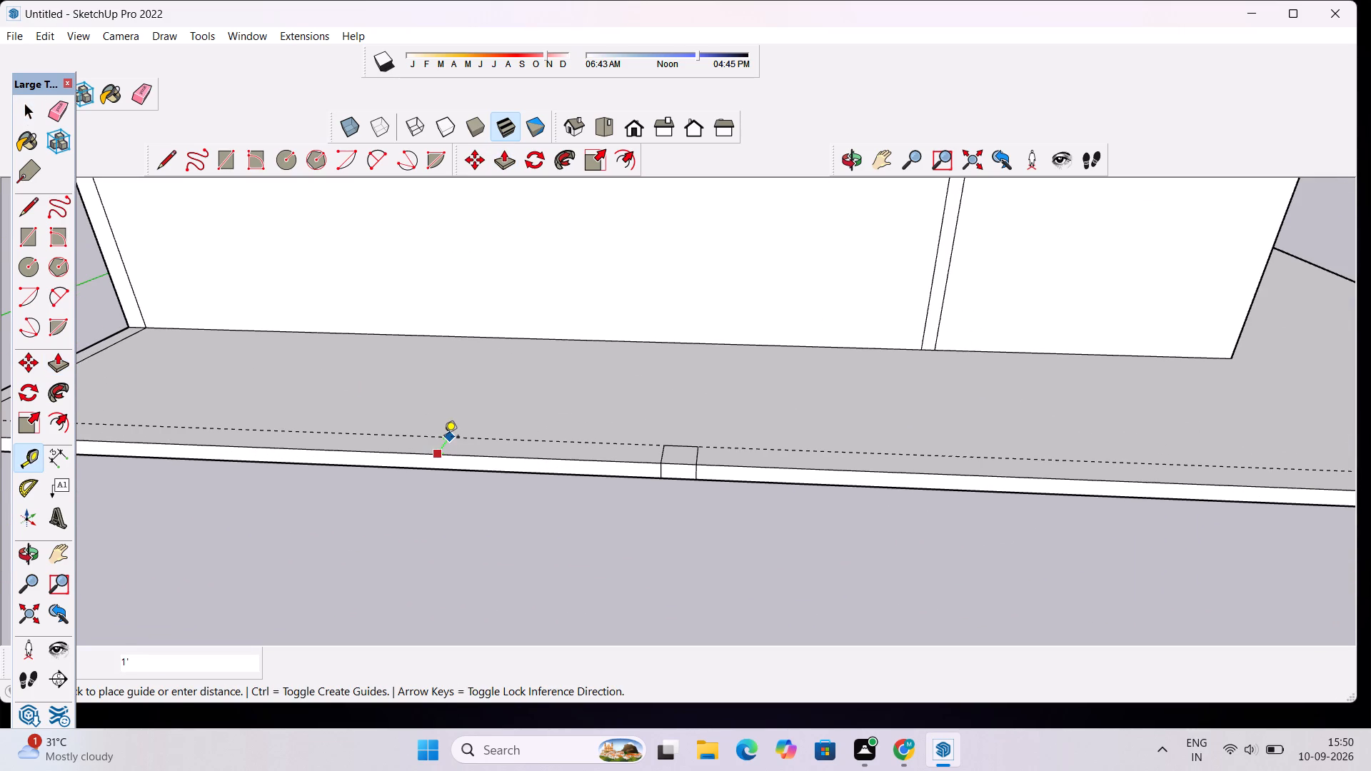
text(9")
key(Return)
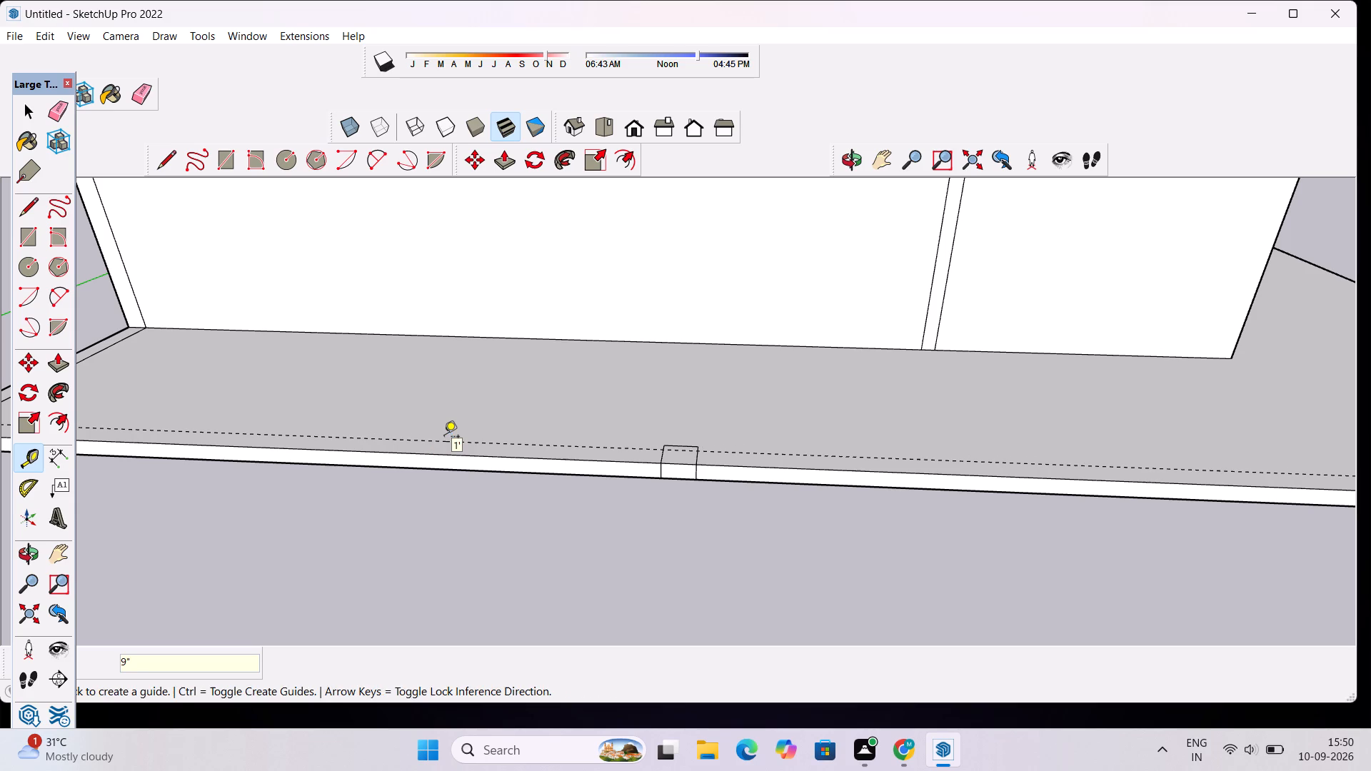
key(space)
Draw a line about 21' 11" long along the guide, from the column square's side to the inner line of the side wall strip.
key(l)
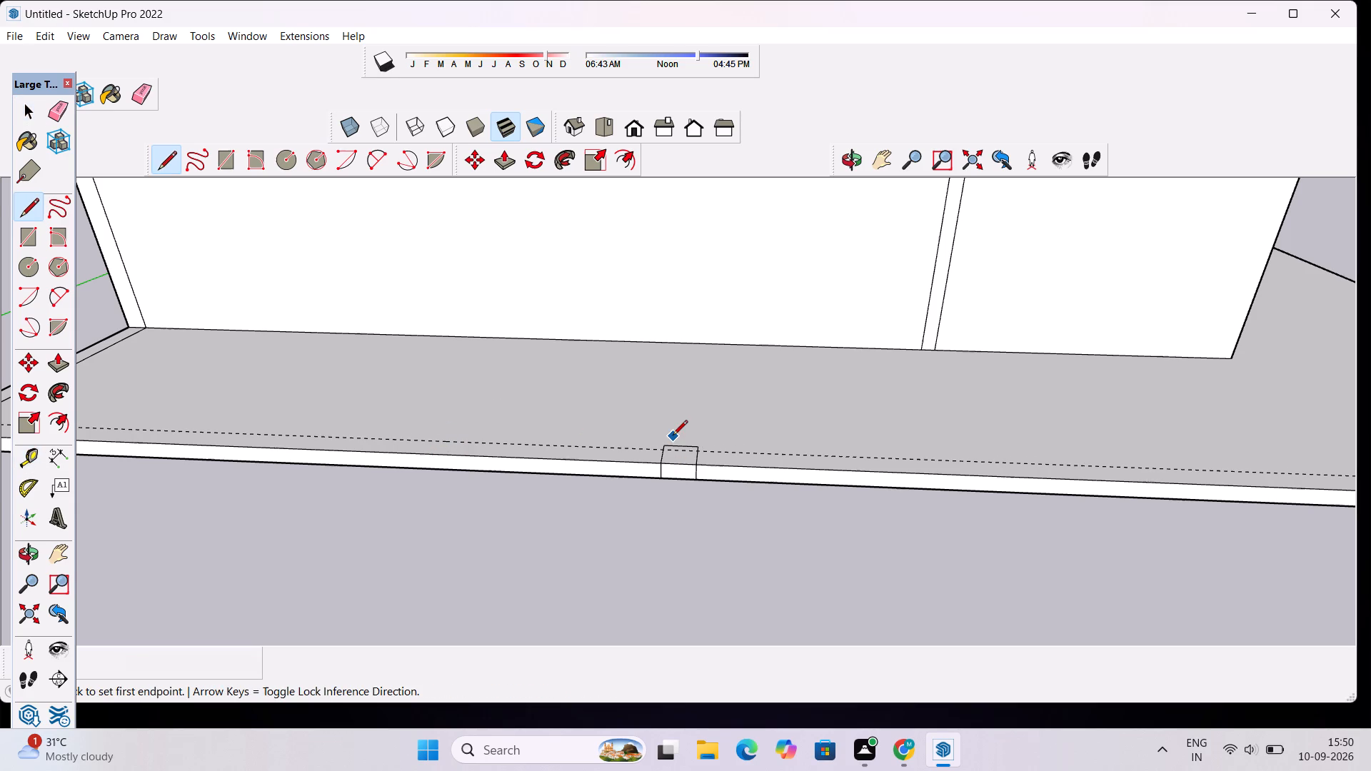
scroll(673, 436, up, 12)
click(648, 477)
scroll(565, 477, down, 10)
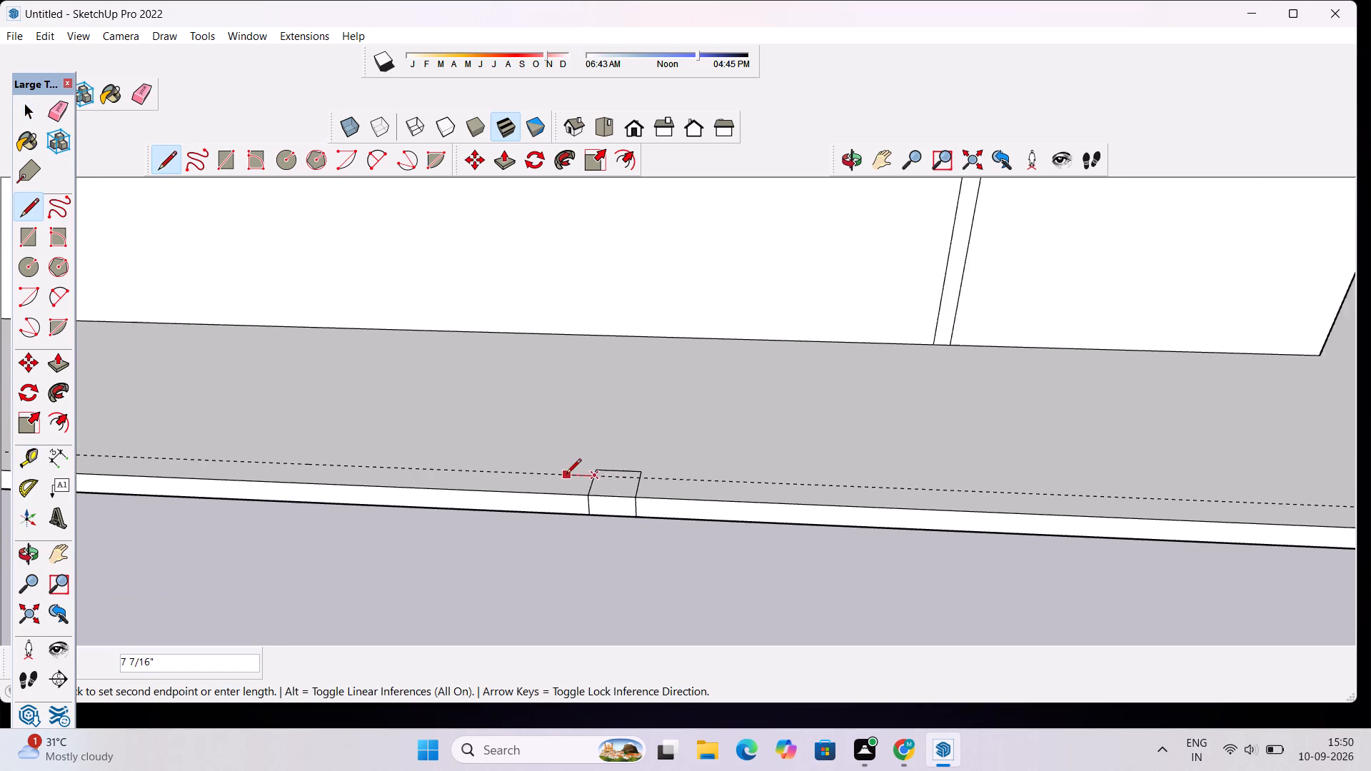
scroll(566, 475, down, 12)
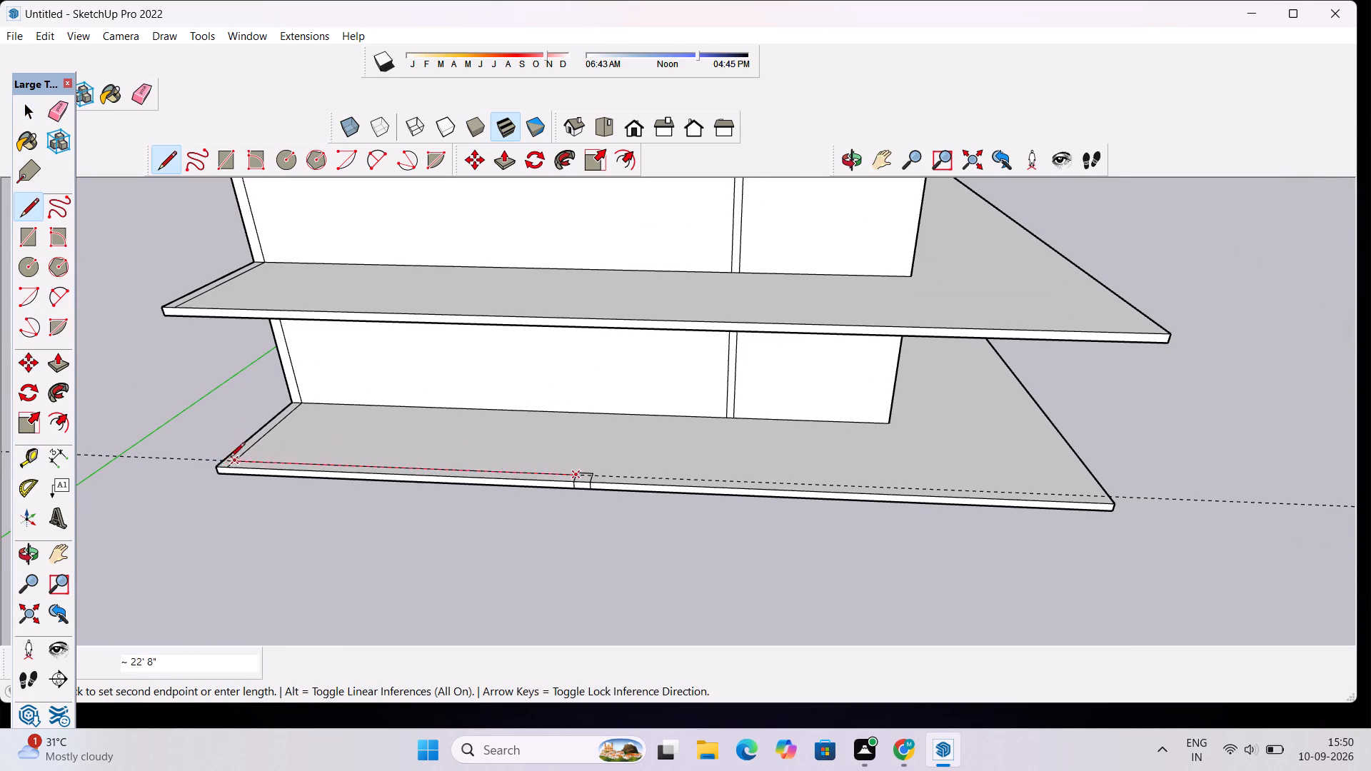
scroll(230, 458, up, 10)
click(238, 468)
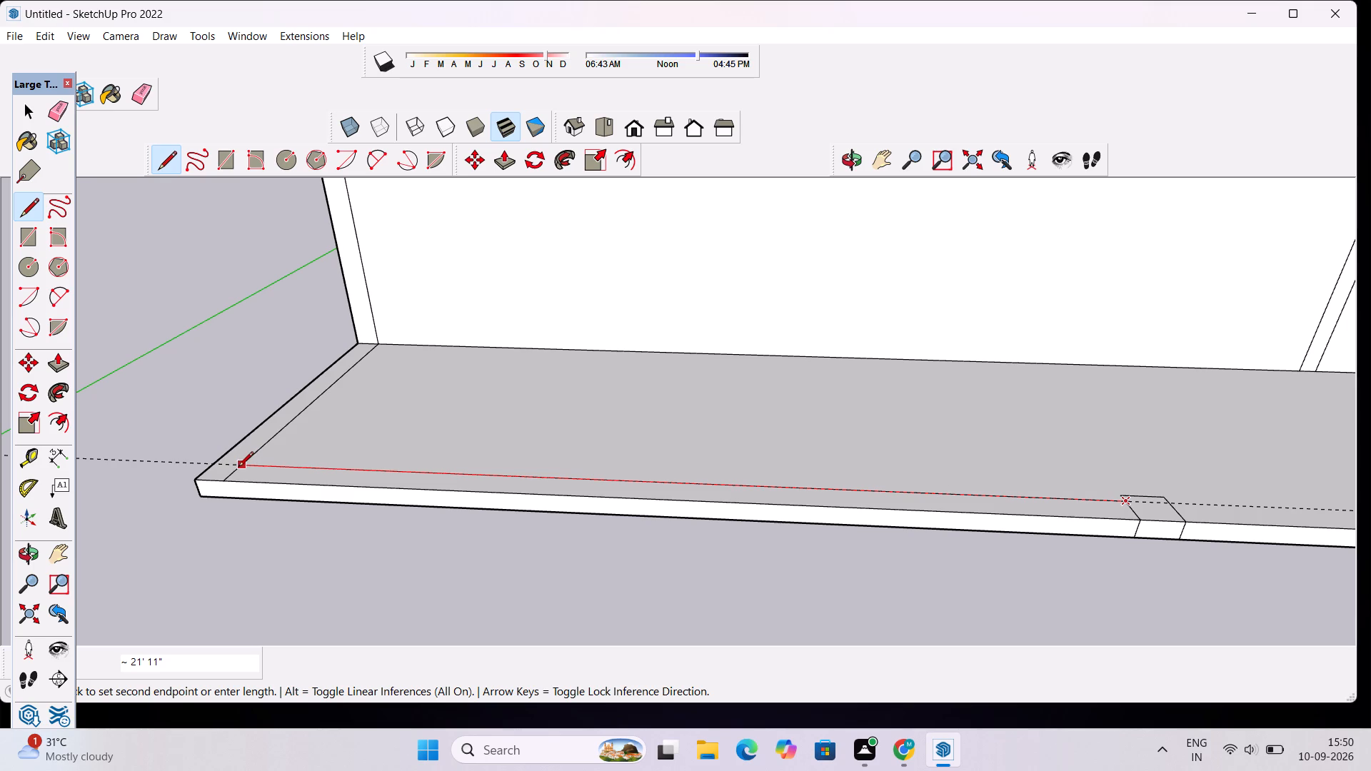
key(space)
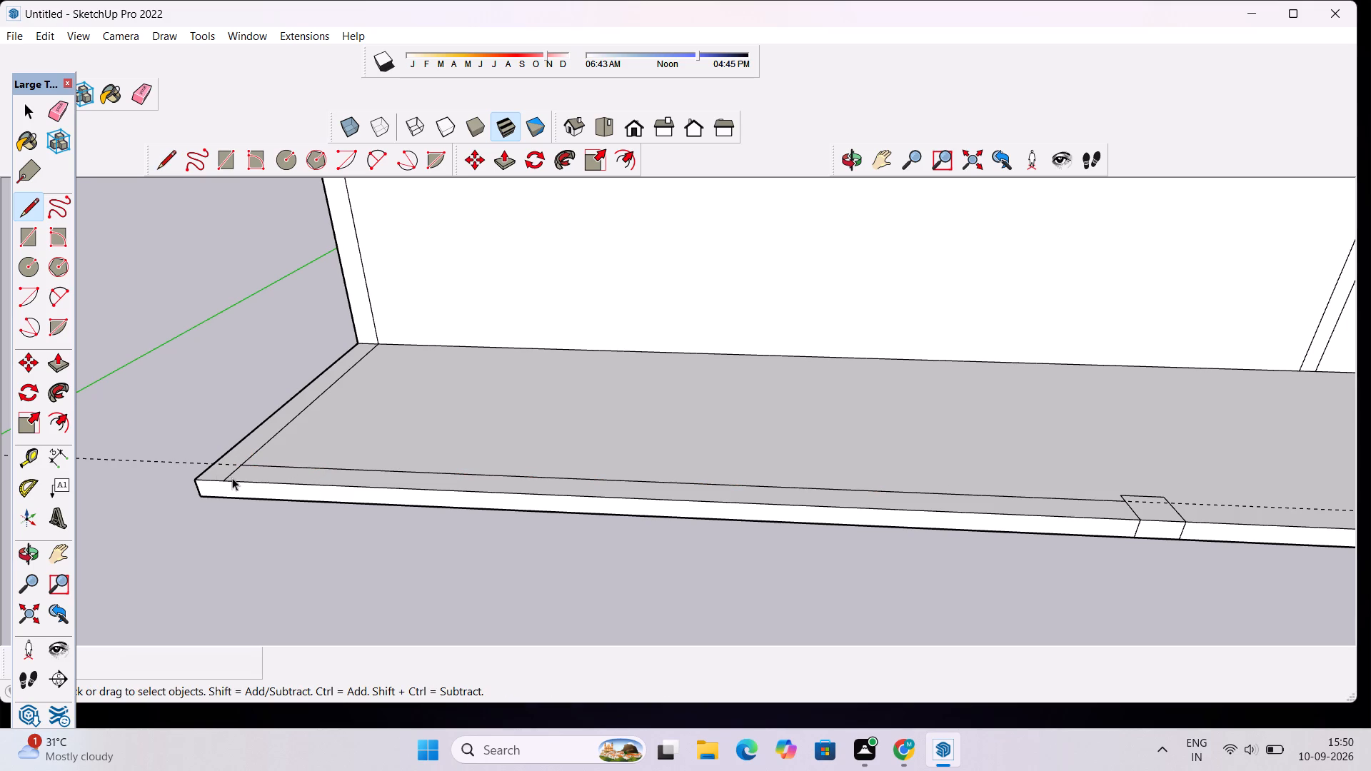
Erase the guide and the short line closing off the strip at the slab's front corner, merging the strips into an L-shape.
key(e)
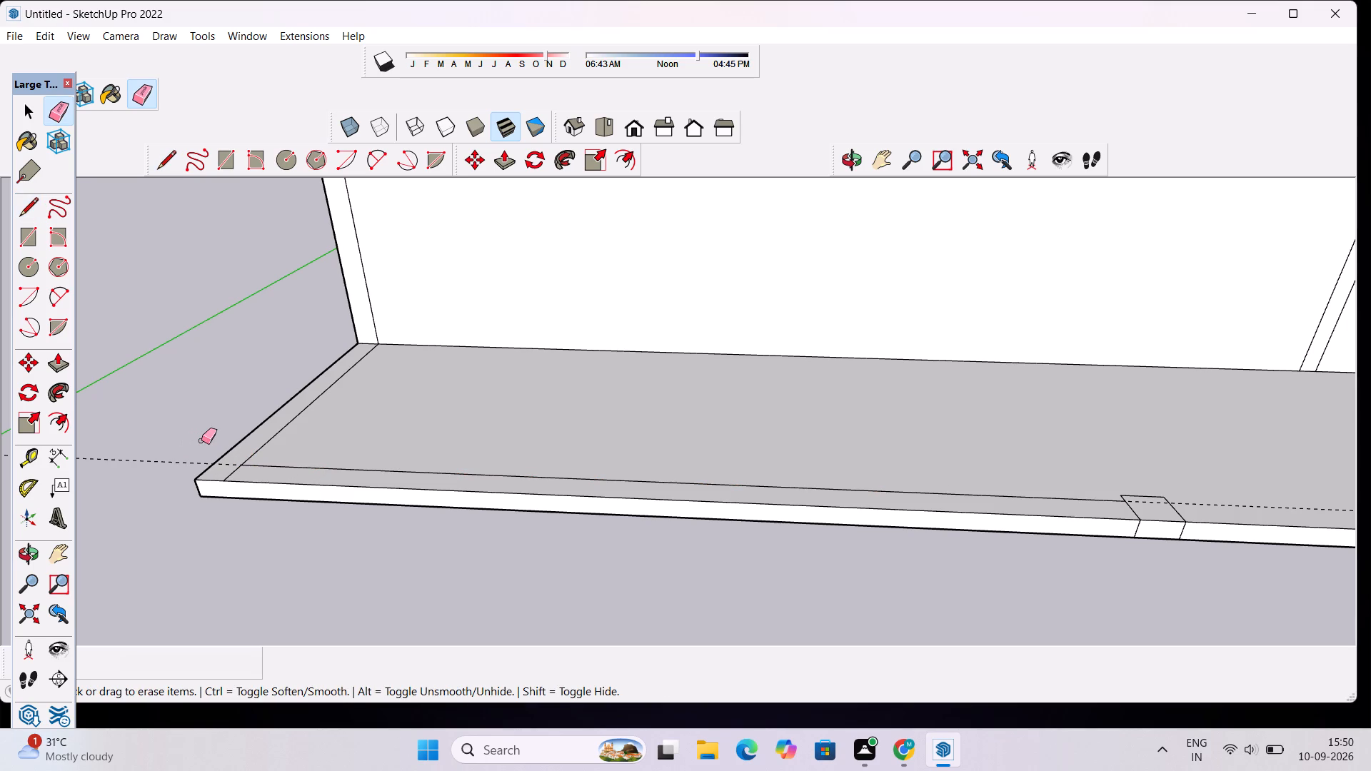
drag(194, 445, 186, 463)
click(230, 475)
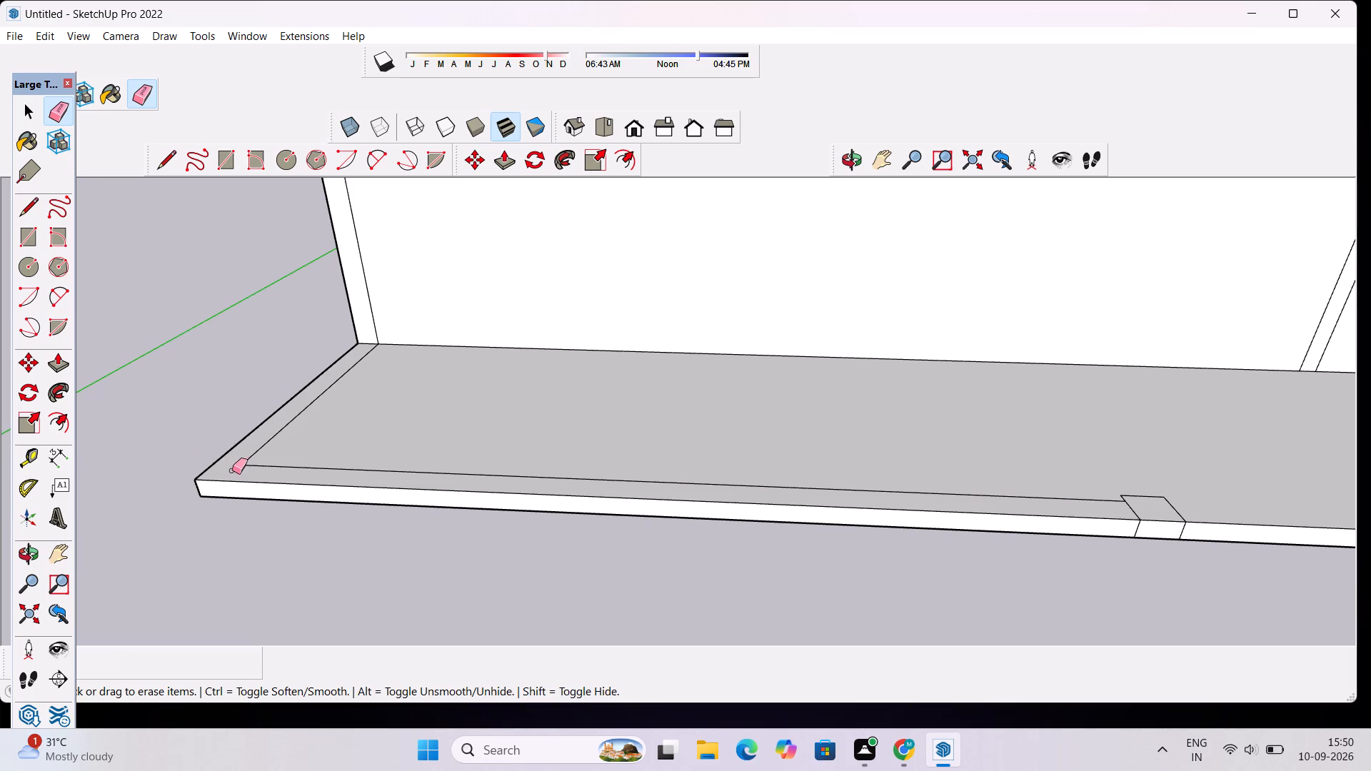
key(space)
Push/Pull the L-shaped strip on the lowest slab up about 40' 5 3/16", past the roof slab.
click(231, 465)
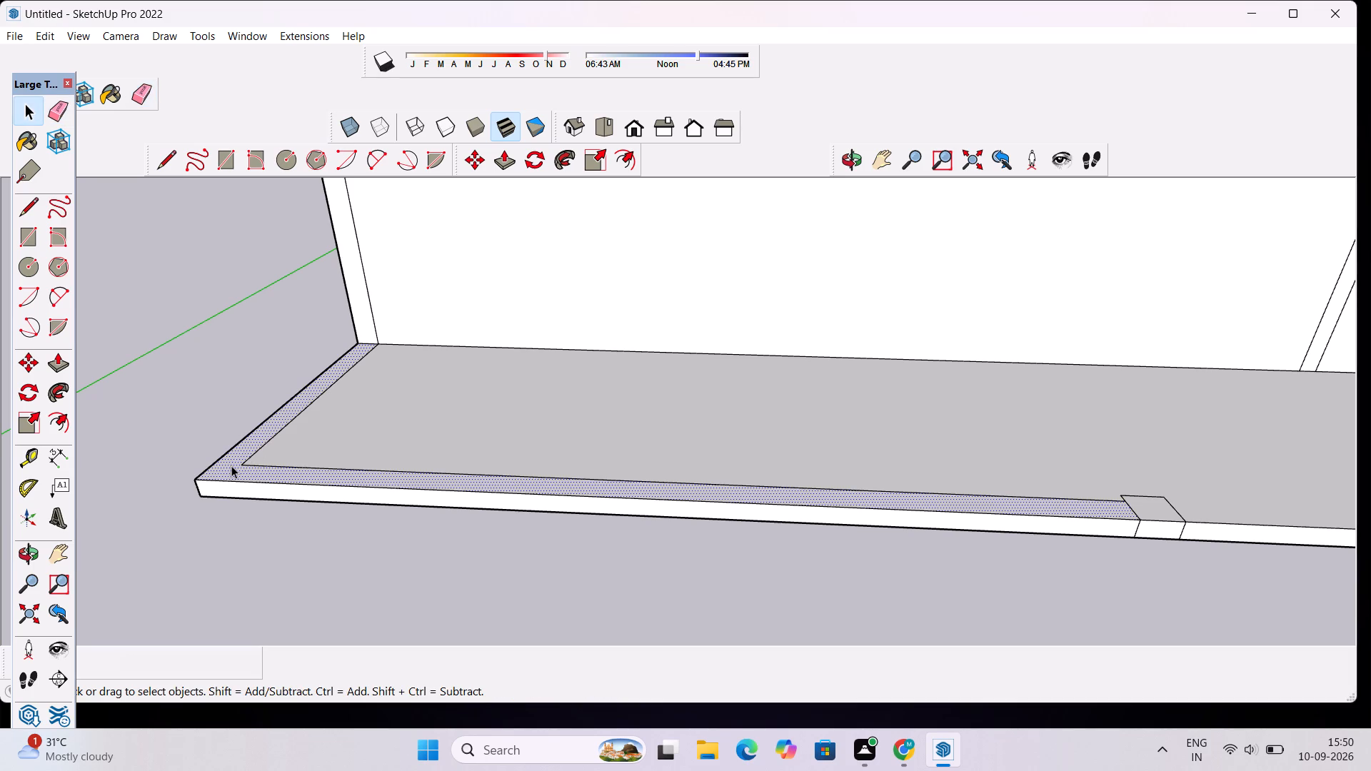
key(p)
click(231, 465)
scroll(232, 446, down, 18)
scroll(240, 363, down, 12)
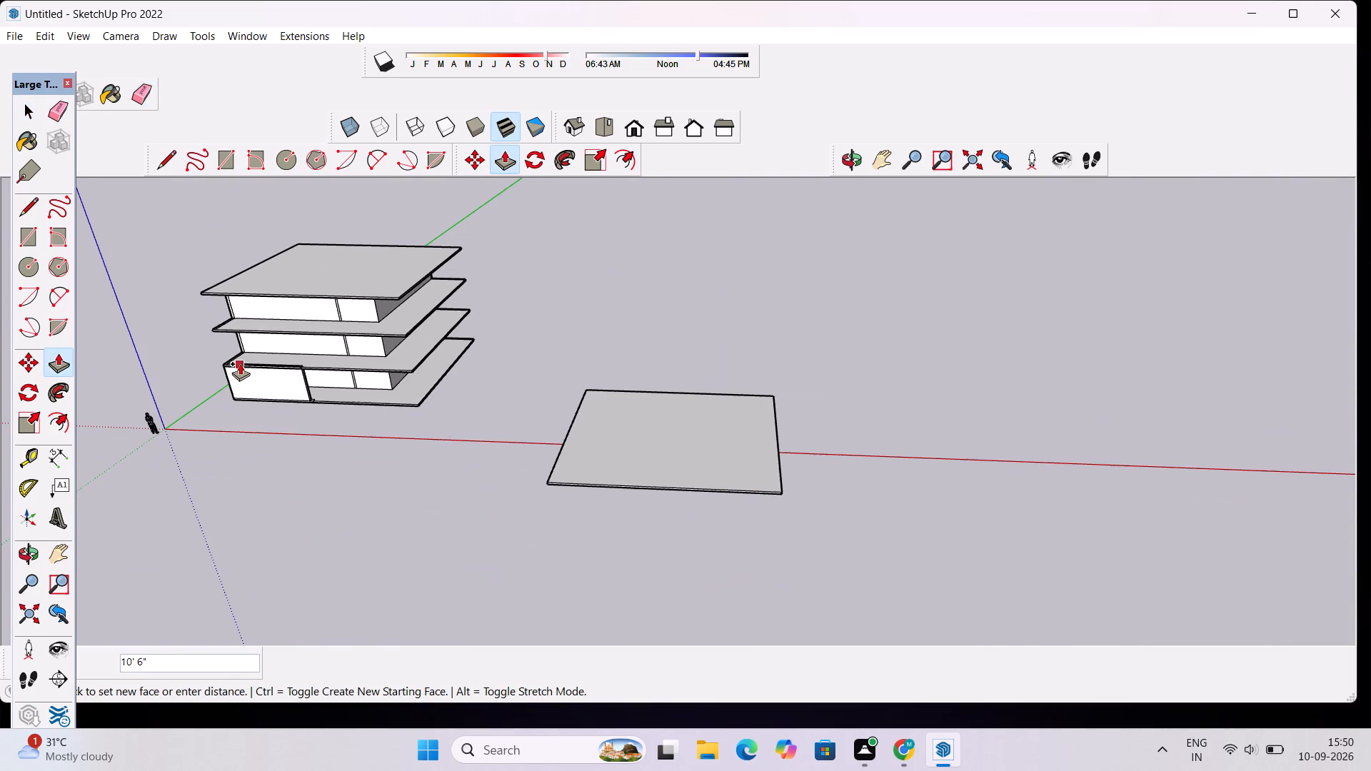
scroll(234, 216, down, 4)
scroll(234, 216, up, 4)
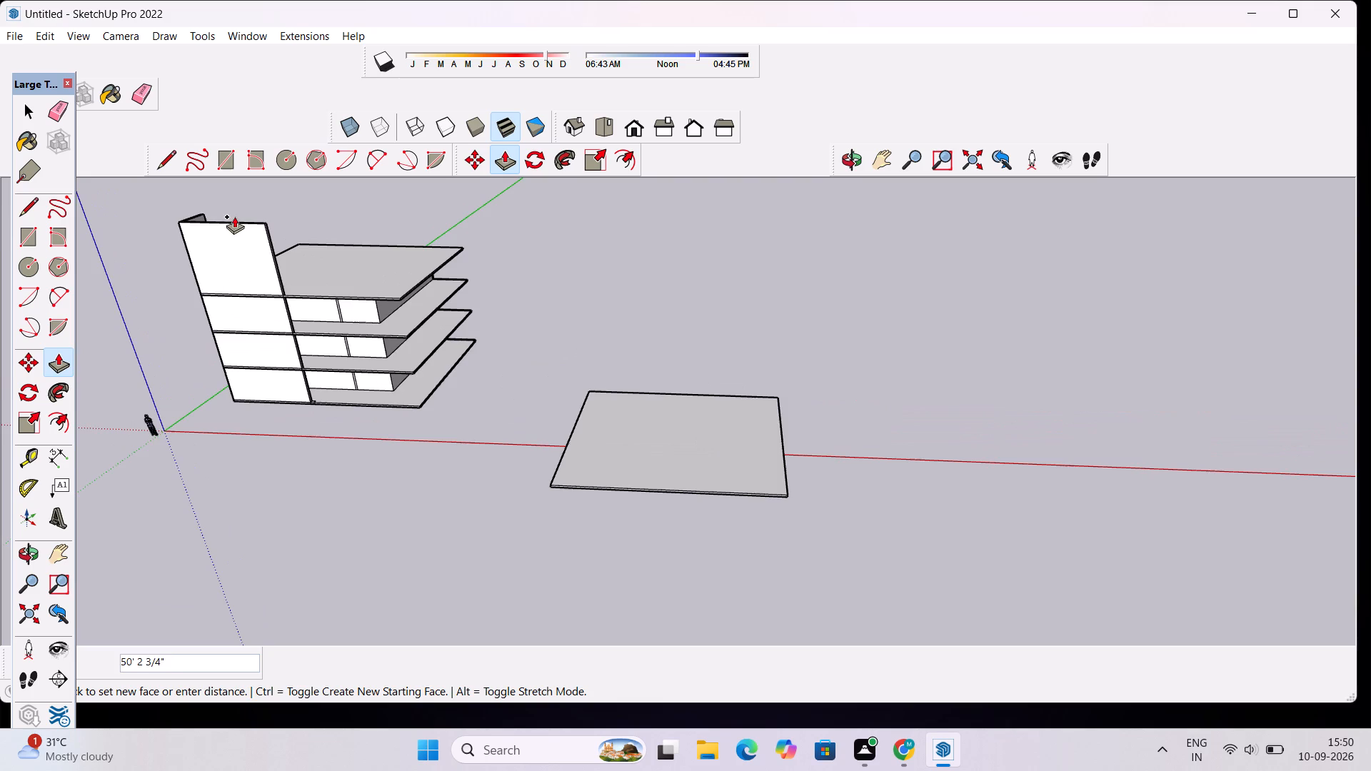
scroll(228, 226, up, 6)
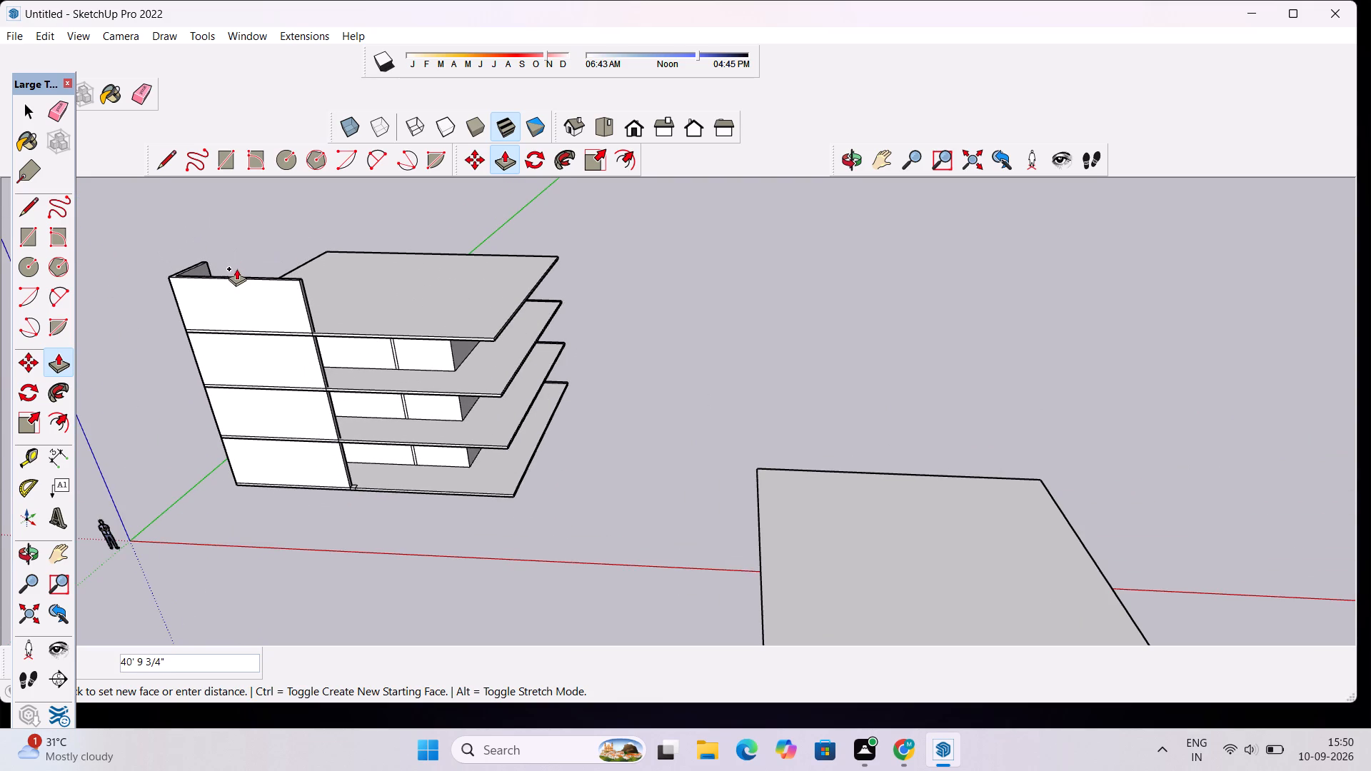
click(236, 270)
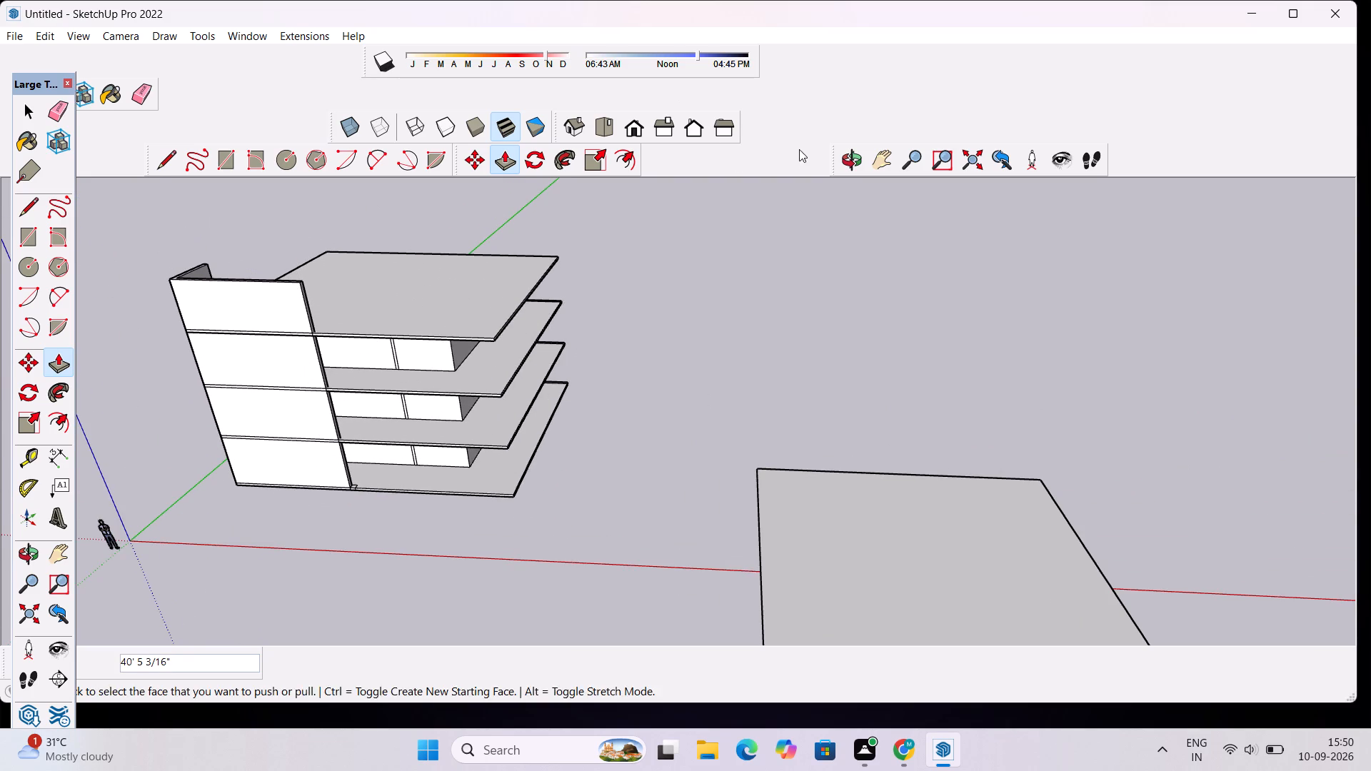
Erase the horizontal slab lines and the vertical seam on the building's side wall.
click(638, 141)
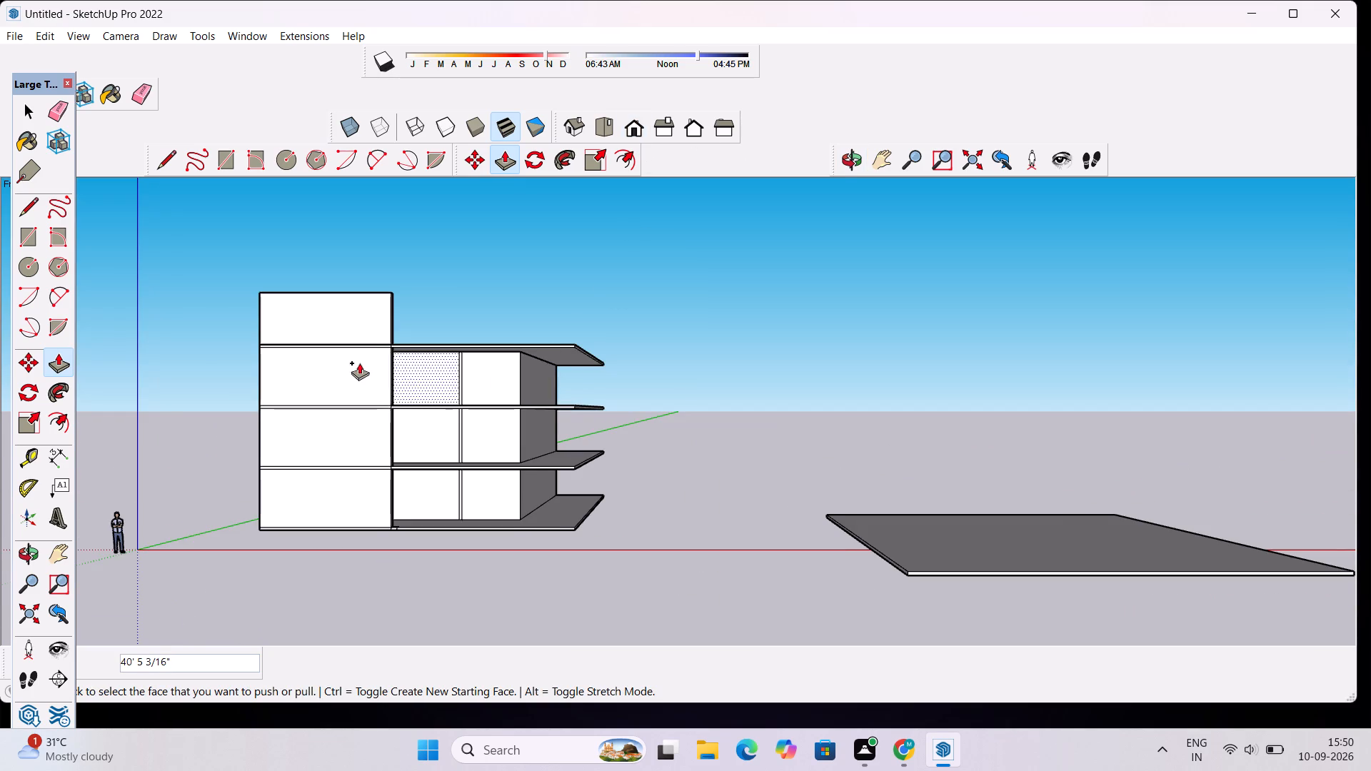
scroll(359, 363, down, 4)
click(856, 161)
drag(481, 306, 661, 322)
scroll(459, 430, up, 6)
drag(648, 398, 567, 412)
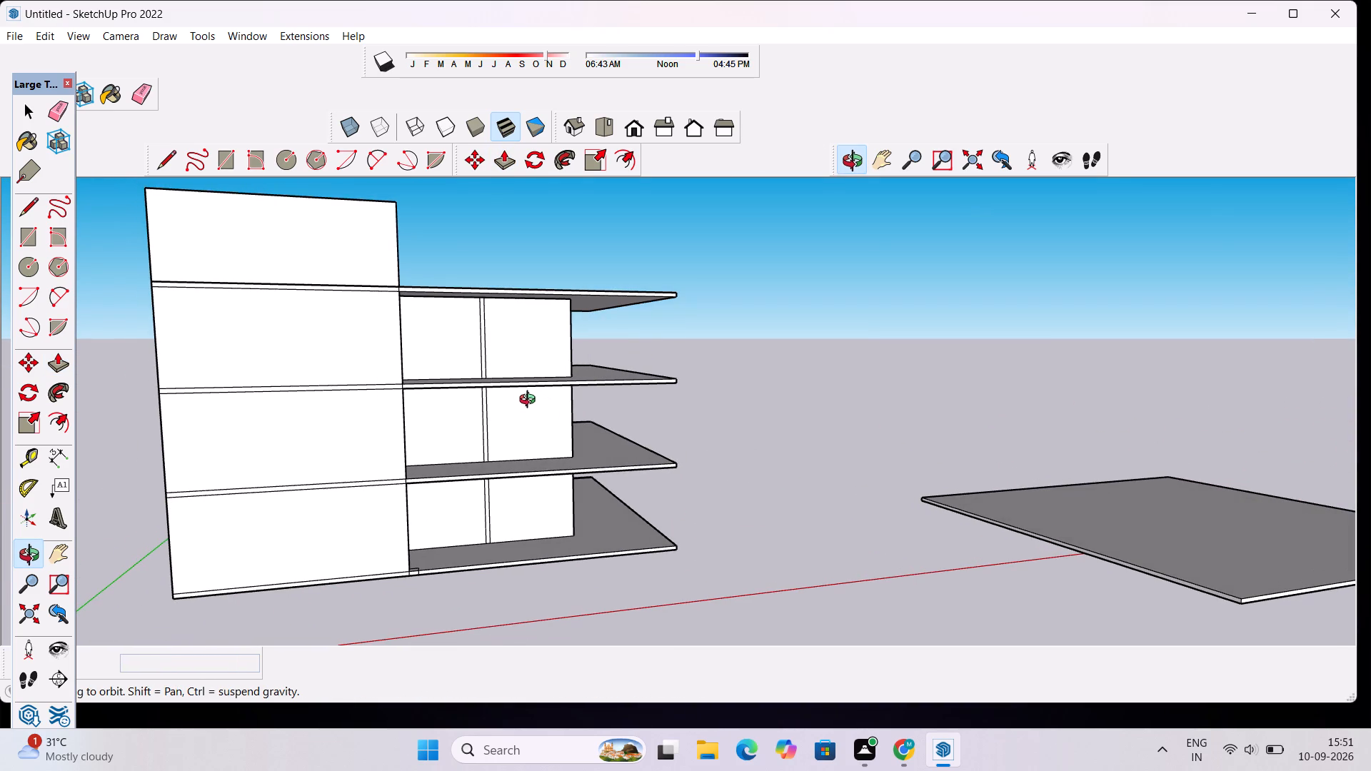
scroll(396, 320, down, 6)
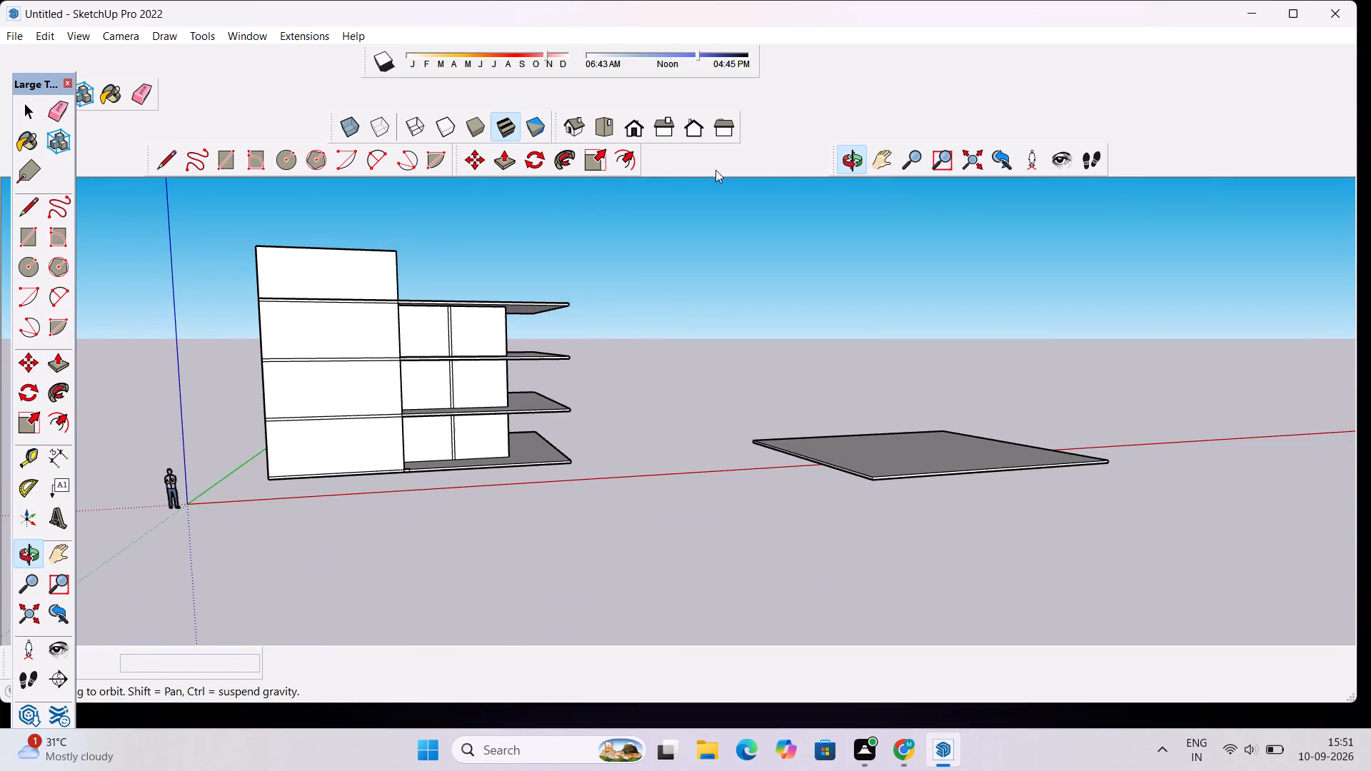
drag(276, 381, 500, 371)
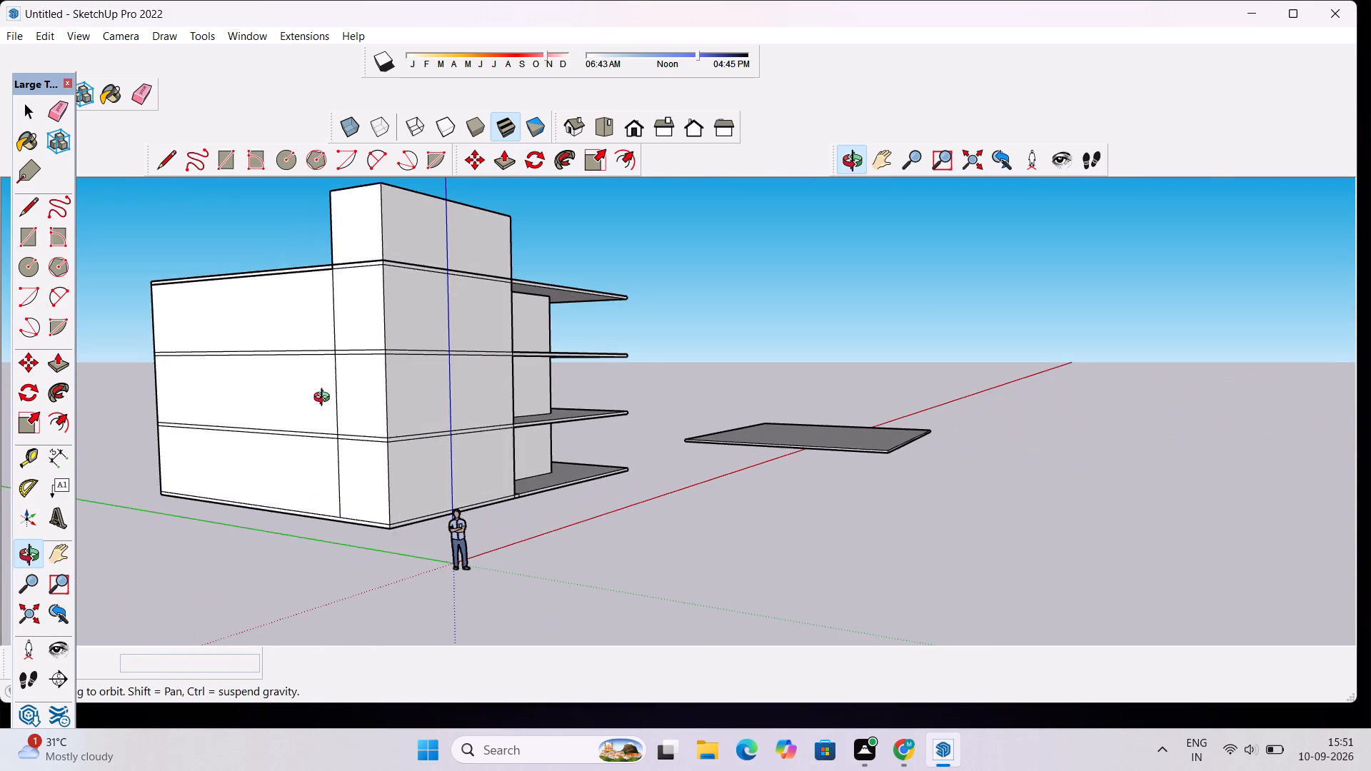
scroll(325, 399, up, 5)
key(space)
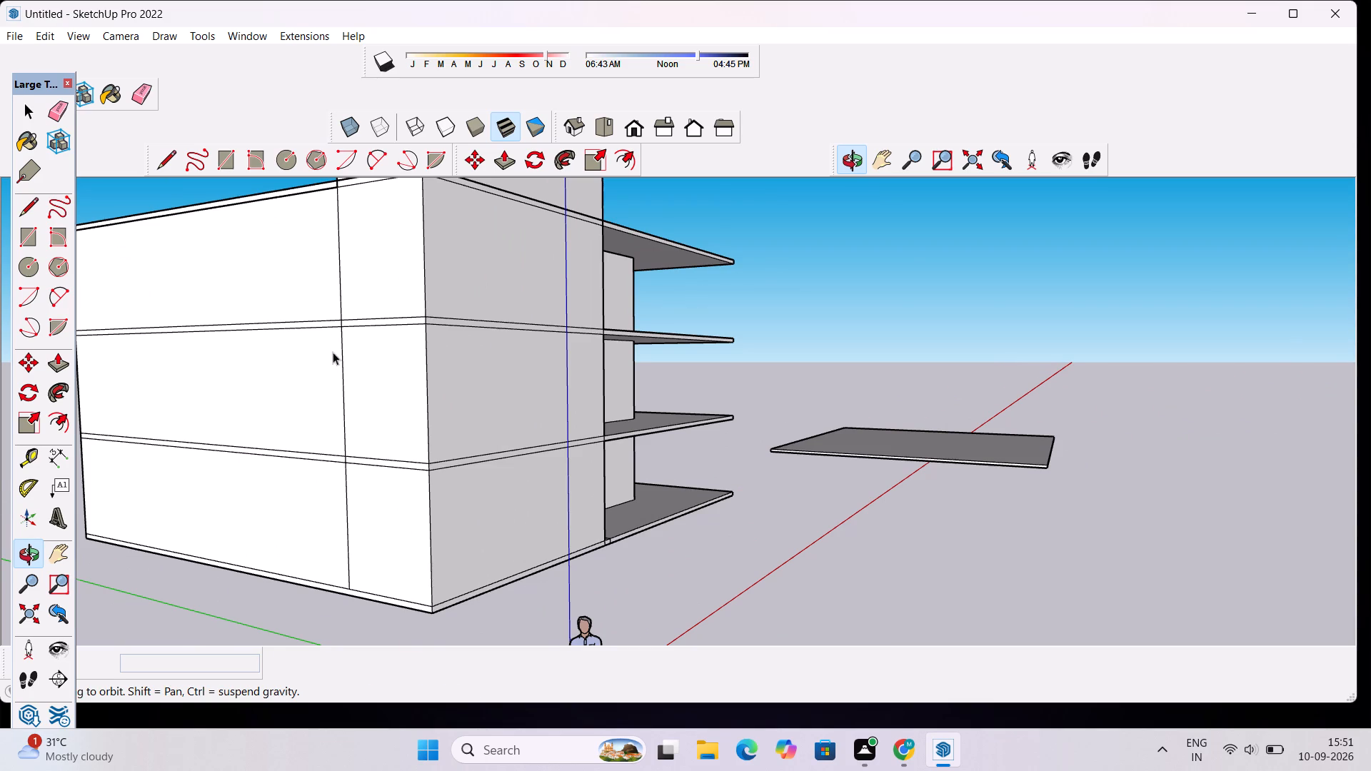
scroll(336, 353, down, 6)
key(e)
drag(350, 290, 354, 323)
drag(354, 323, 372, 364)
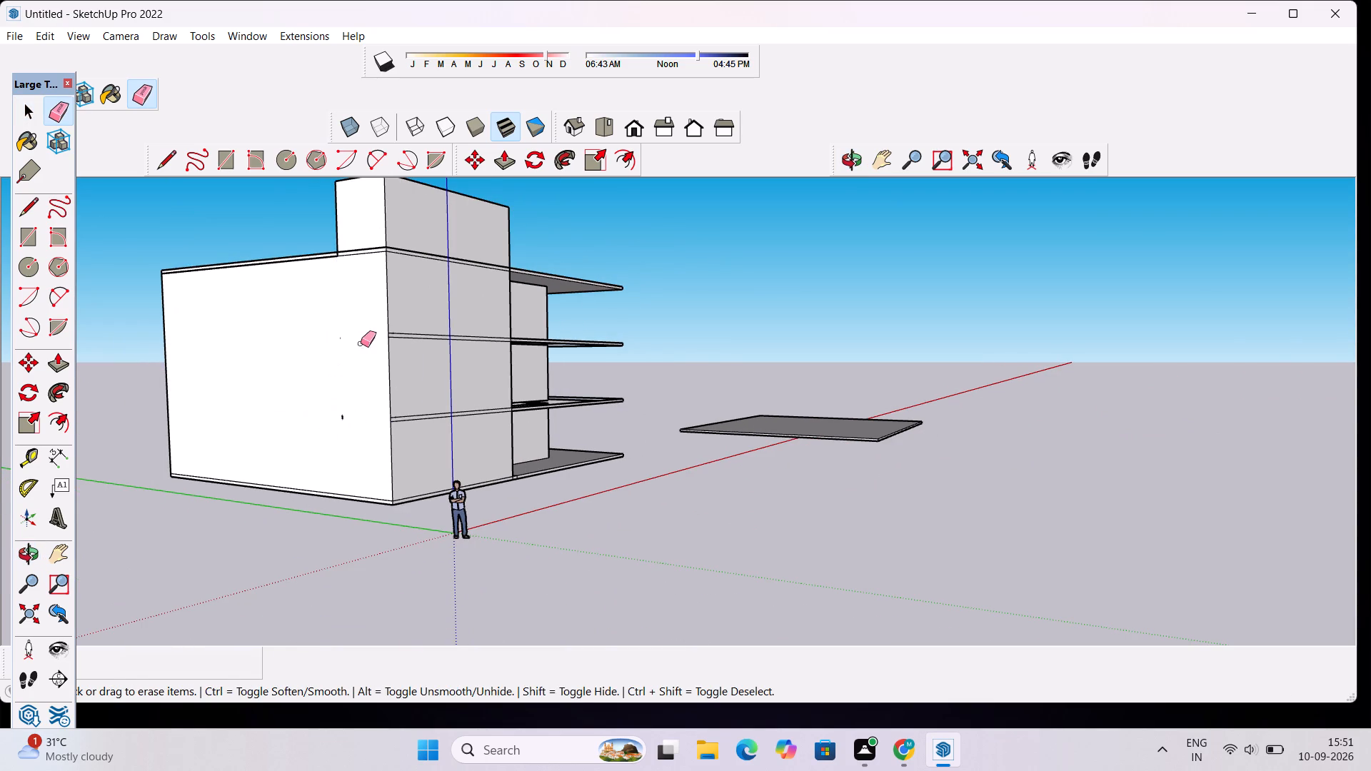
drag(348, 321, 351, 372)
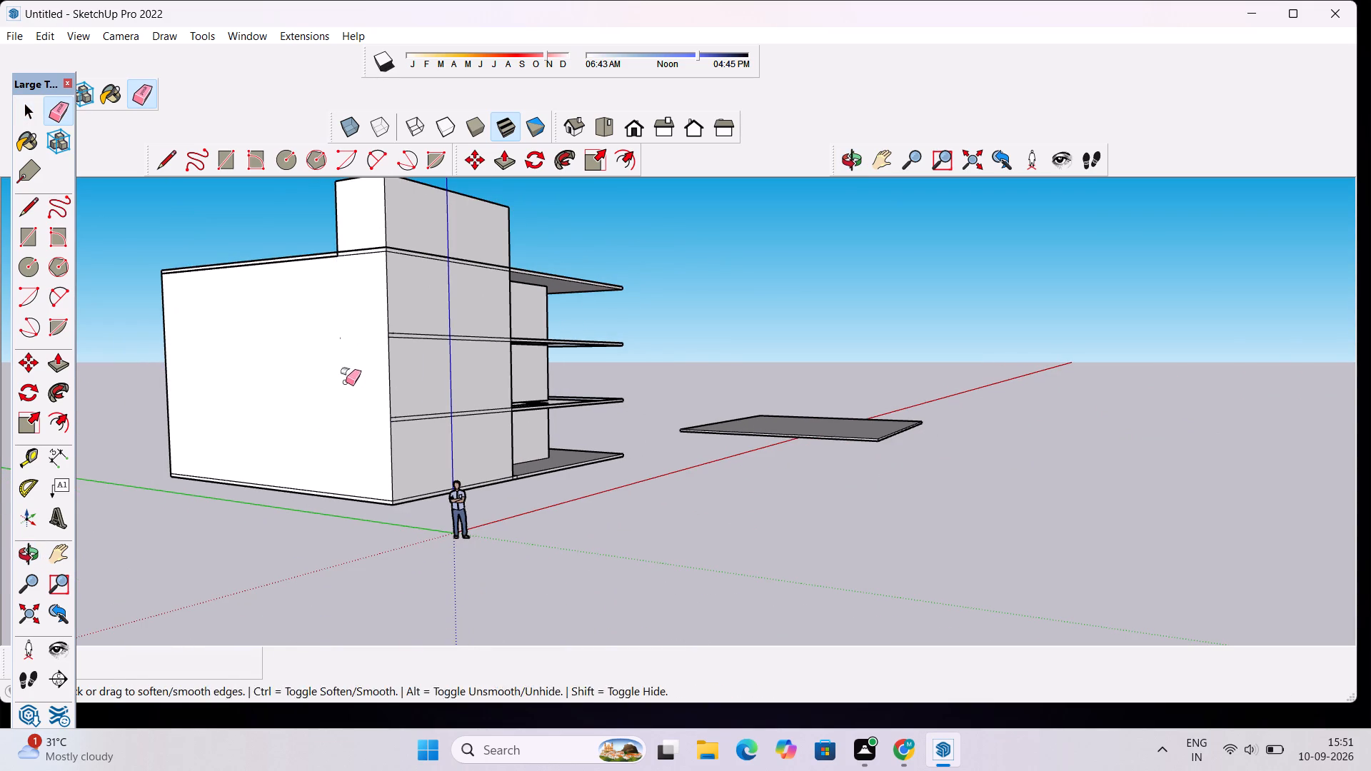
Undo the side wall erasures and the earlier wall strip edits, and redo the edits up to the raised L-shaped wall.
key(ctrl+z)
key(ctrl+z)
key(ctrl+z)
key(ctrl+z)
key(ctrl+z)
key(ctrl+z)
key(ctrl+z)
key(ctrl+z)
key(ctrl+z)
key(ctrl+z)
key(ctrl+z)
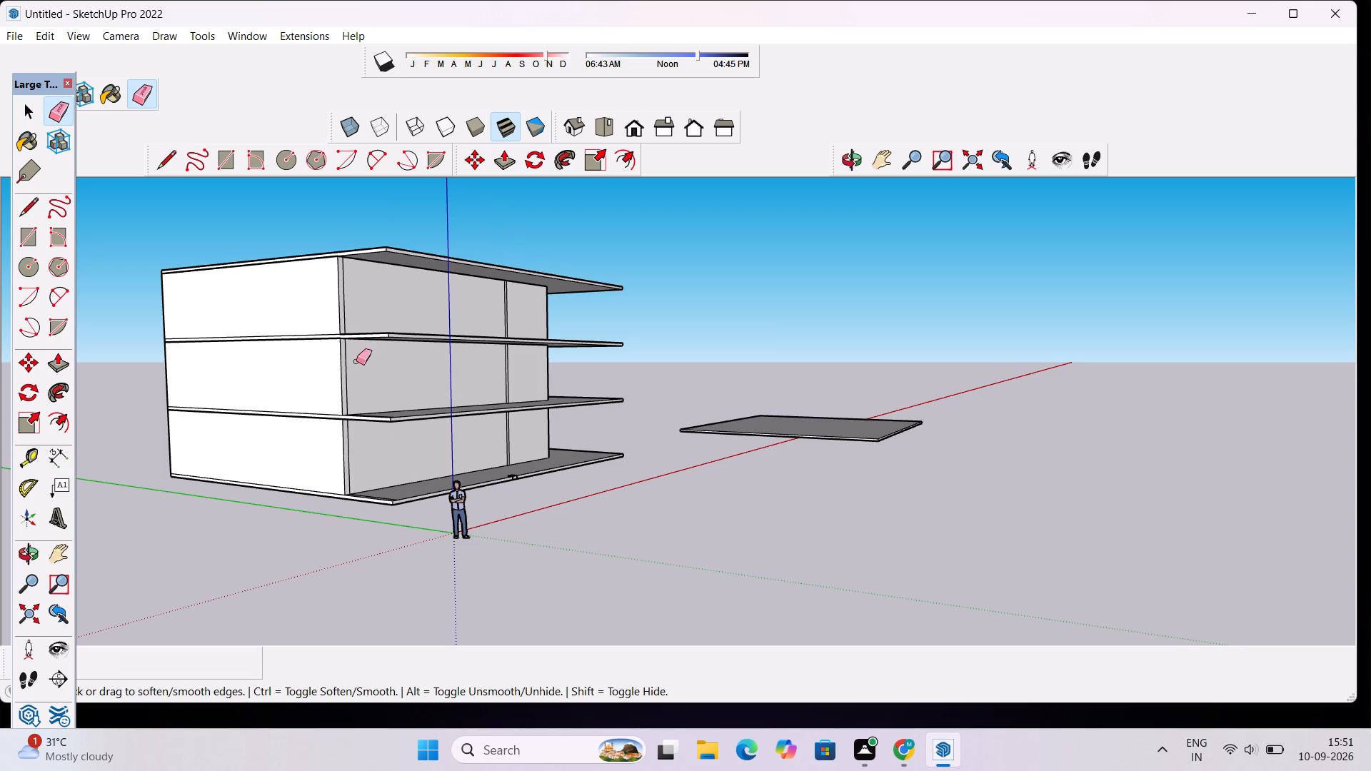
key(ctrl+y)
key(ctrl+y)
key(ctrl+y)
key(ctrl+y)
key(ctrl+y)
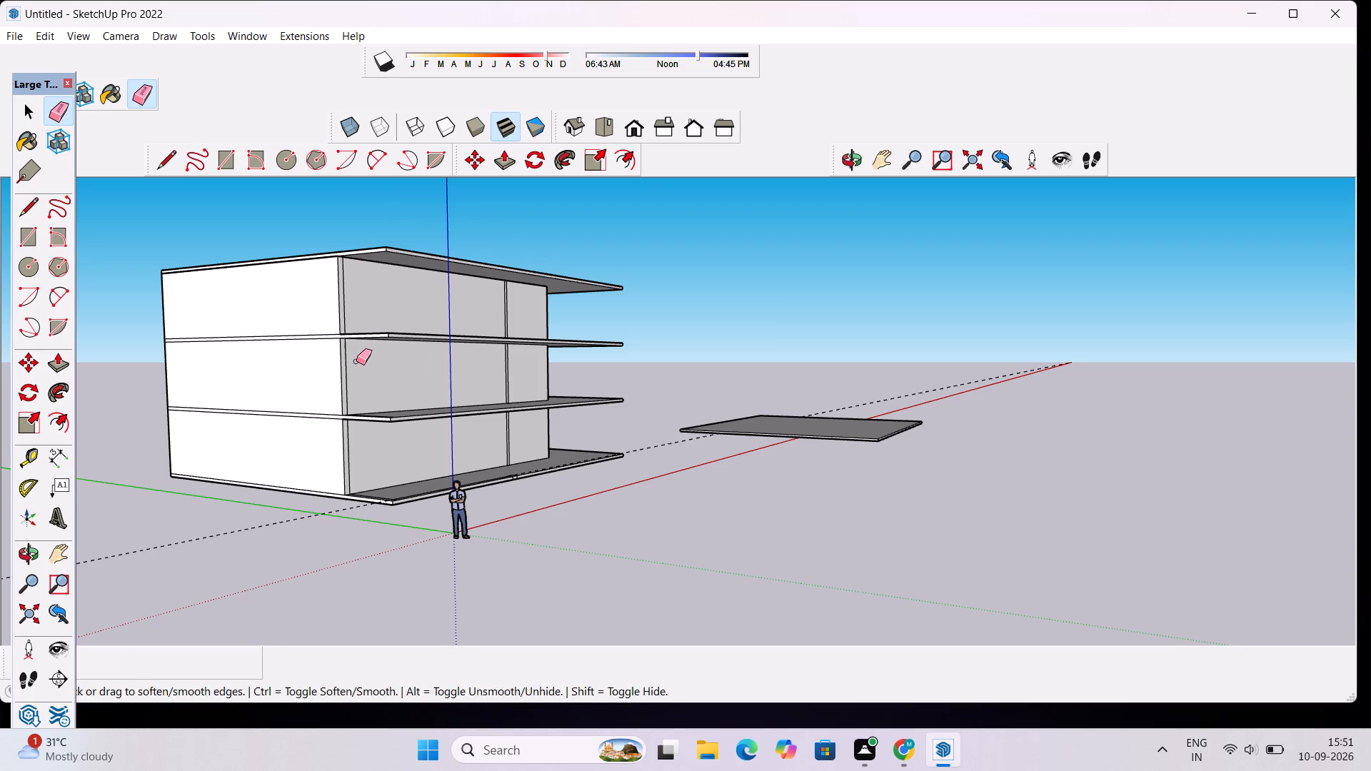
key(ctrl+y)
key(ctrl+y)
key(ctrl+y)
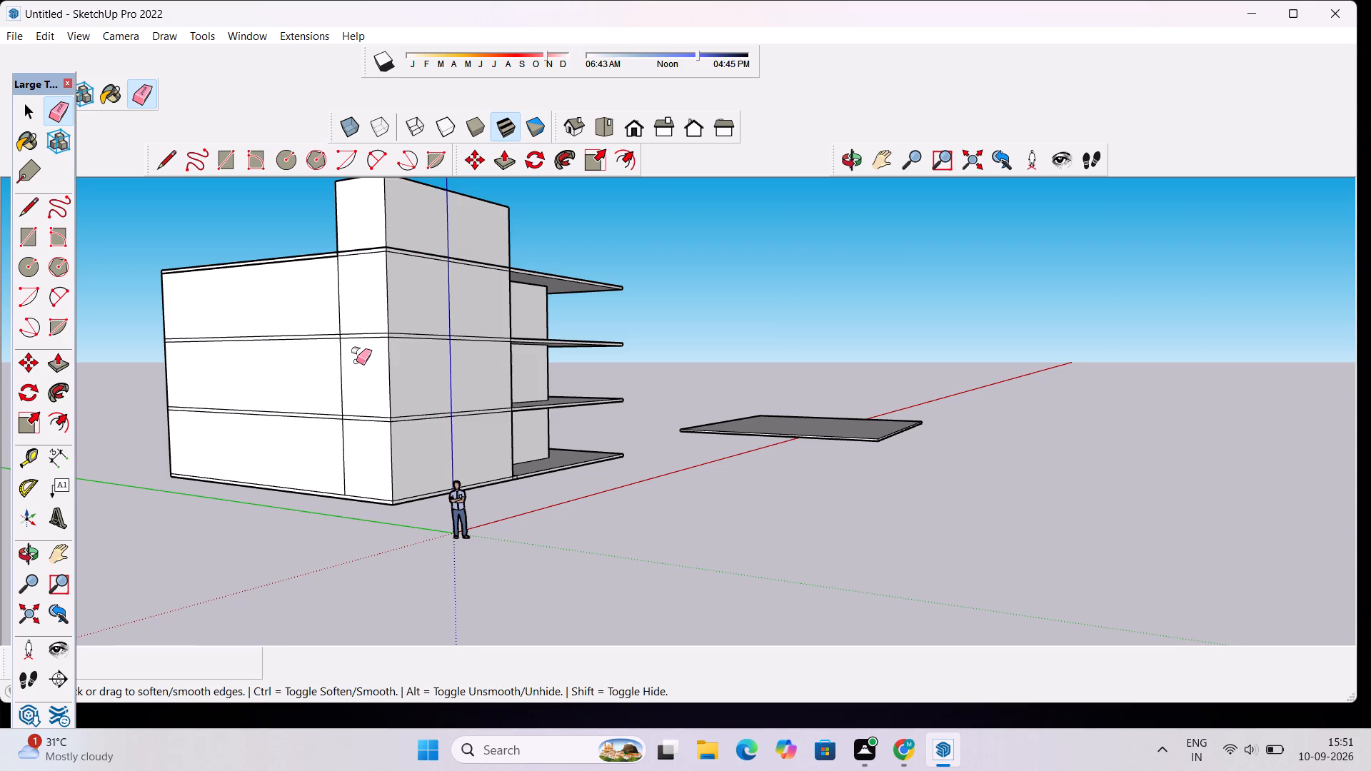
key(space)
Examine the raised front wall, the open slab edges and the column square from the front, the corner and above.
click(850, 164)
drag(809, 255, 659, 311)
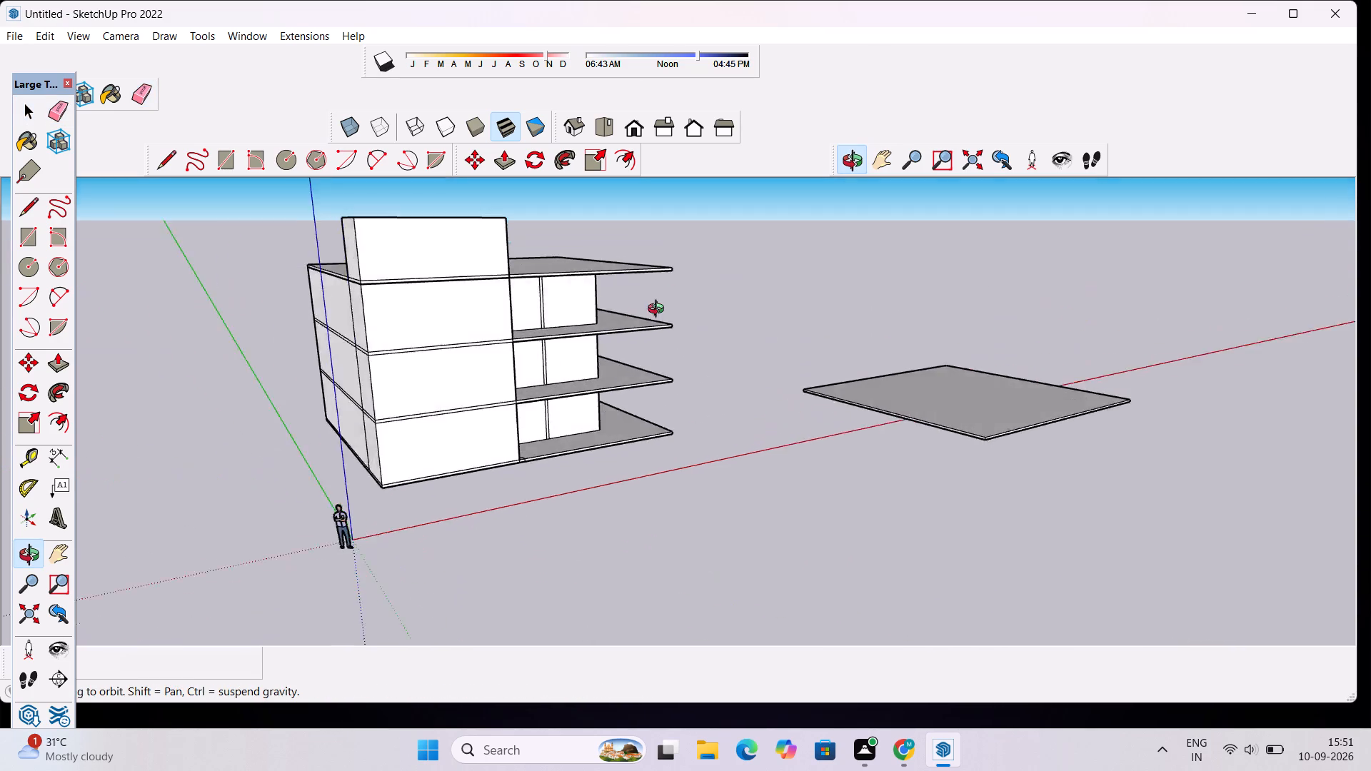
drag(659, 311, 543, 318)
scroll(563, 278, down, 4)
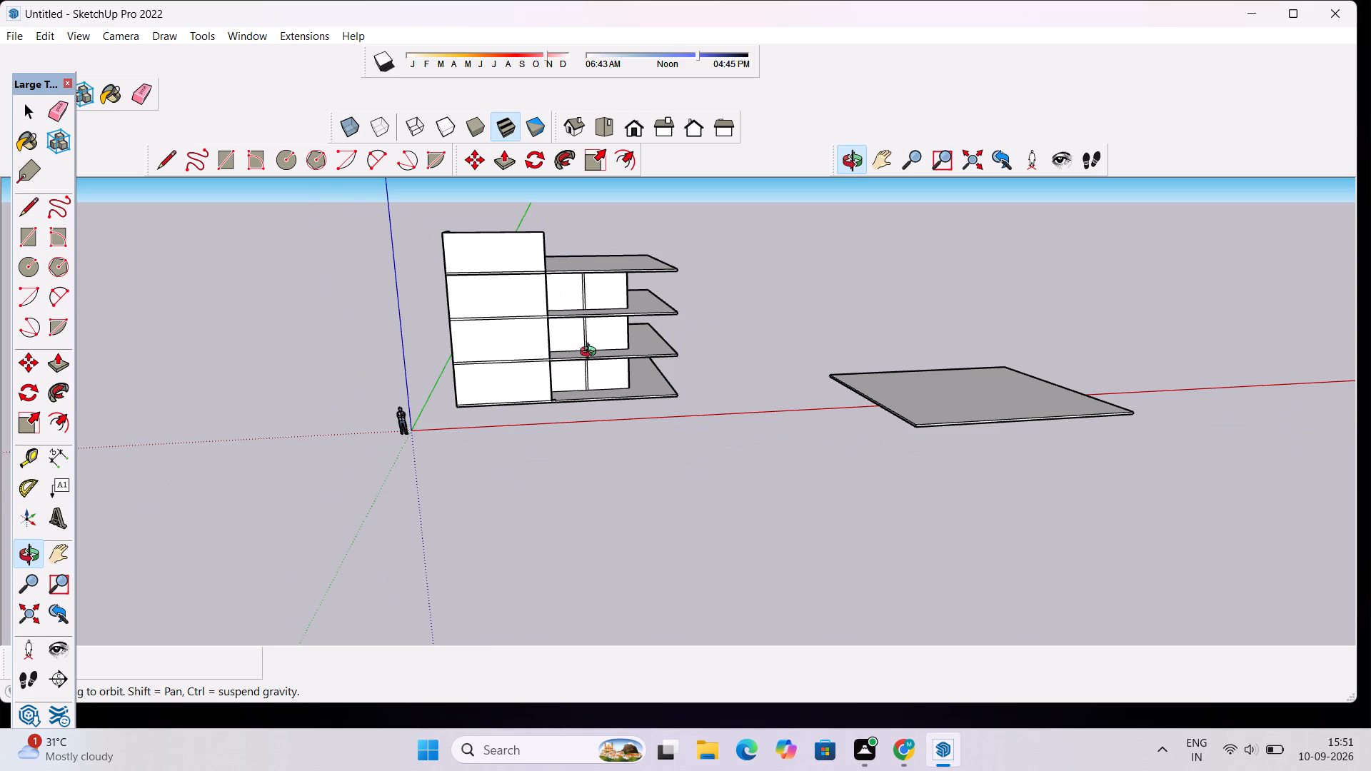
scroll(610, 302, up, 10)
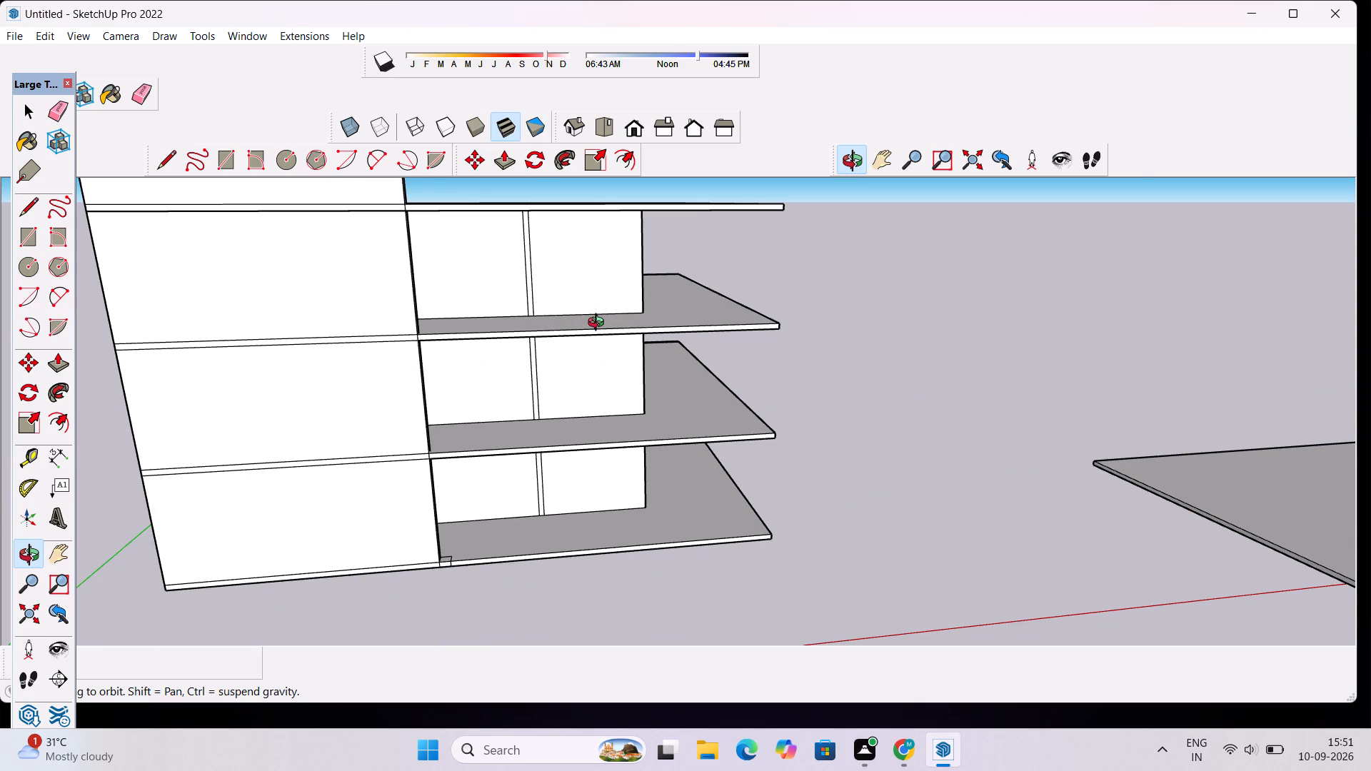
scroll(570, 343, down, 4)
drag(780, 345, 744, 365)
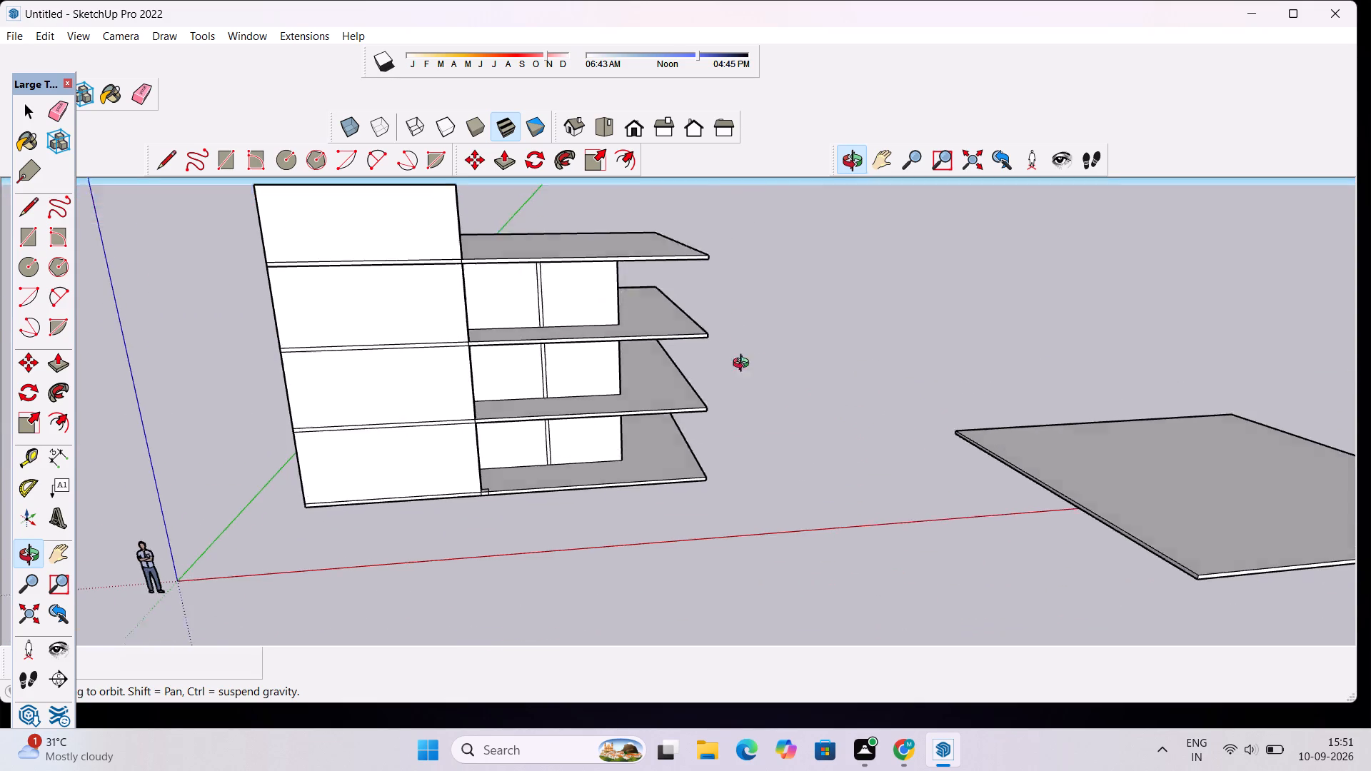
drag(744, 365, 596, 402)
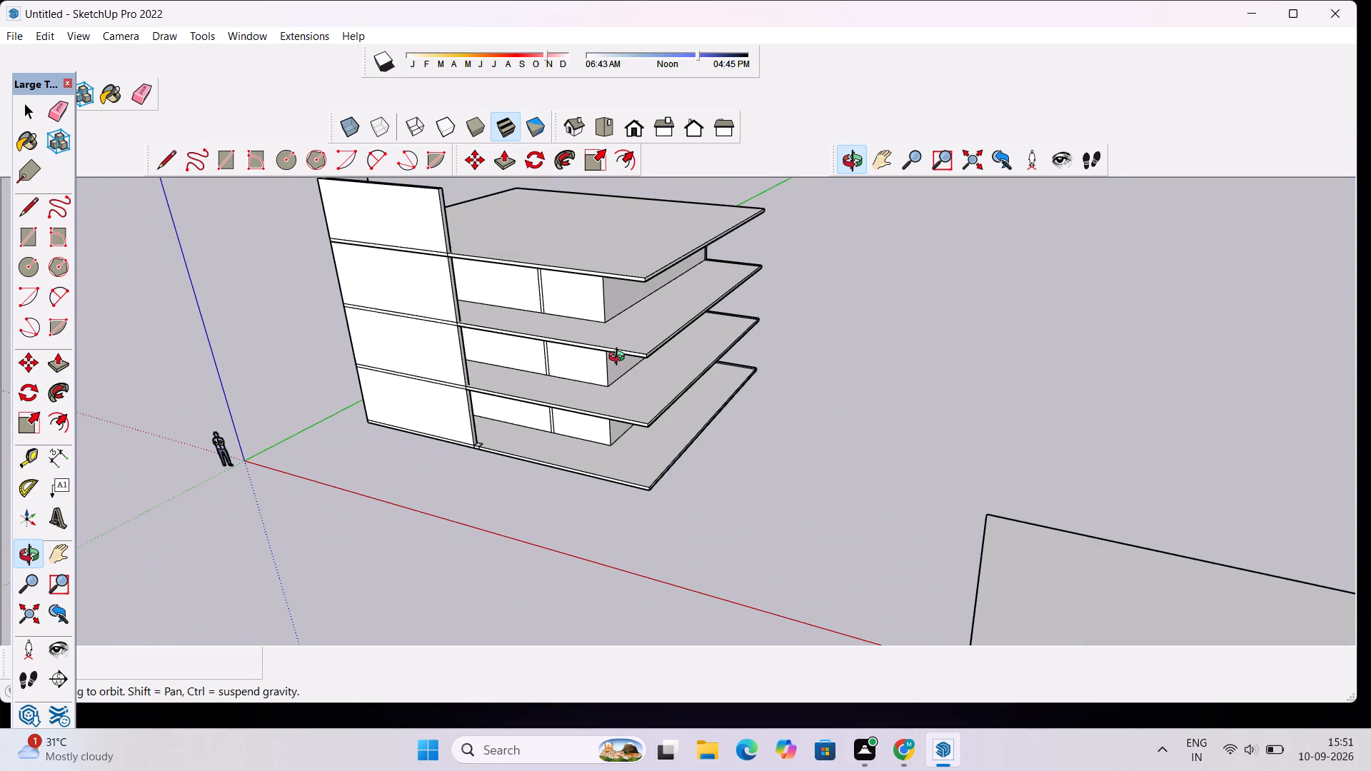
scroll(620, 358, up, 4)
drag(658, 376, 556, 423)
scroll(558, 413, up, 5)
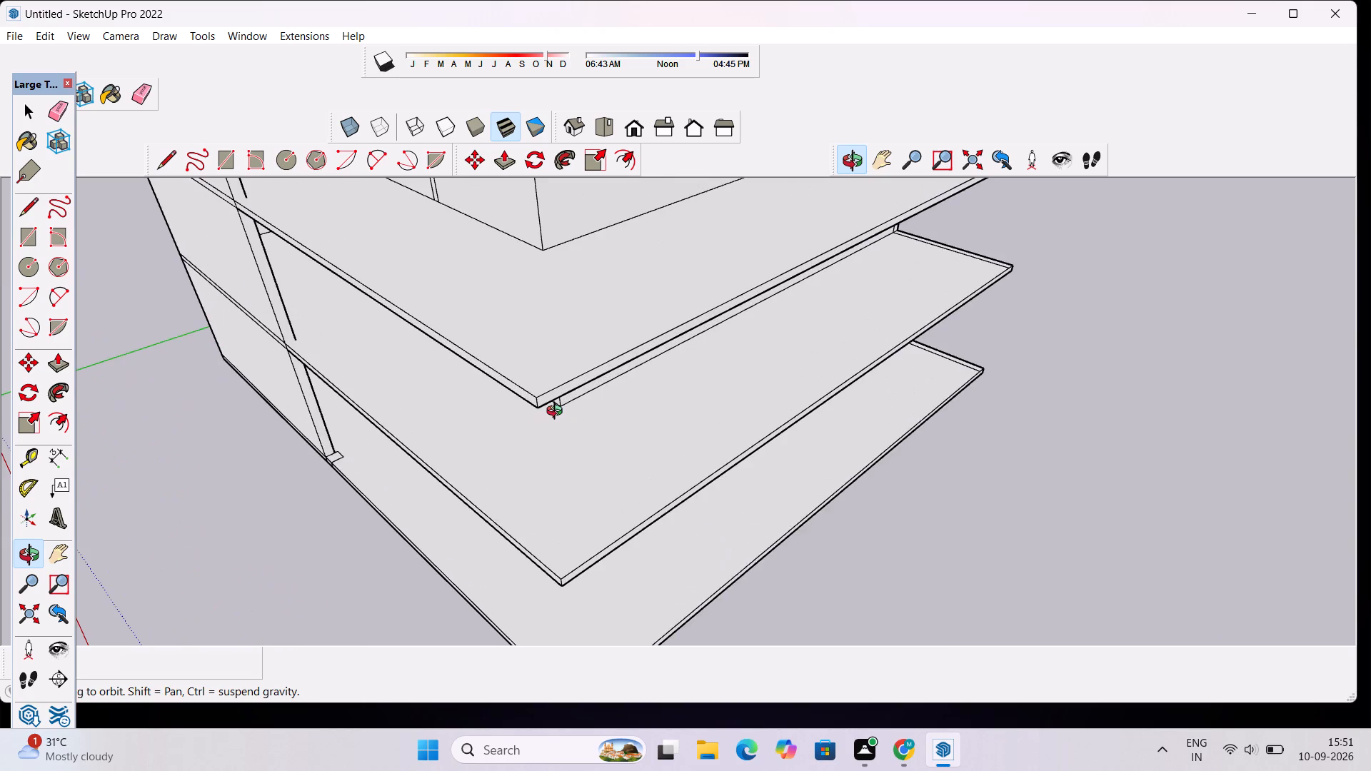
scroll(555, 405, up, 5)
drag(772, 315, 728, 338)
scroll(681, 341, down, 10)
drag(434, 405, 459, 385)
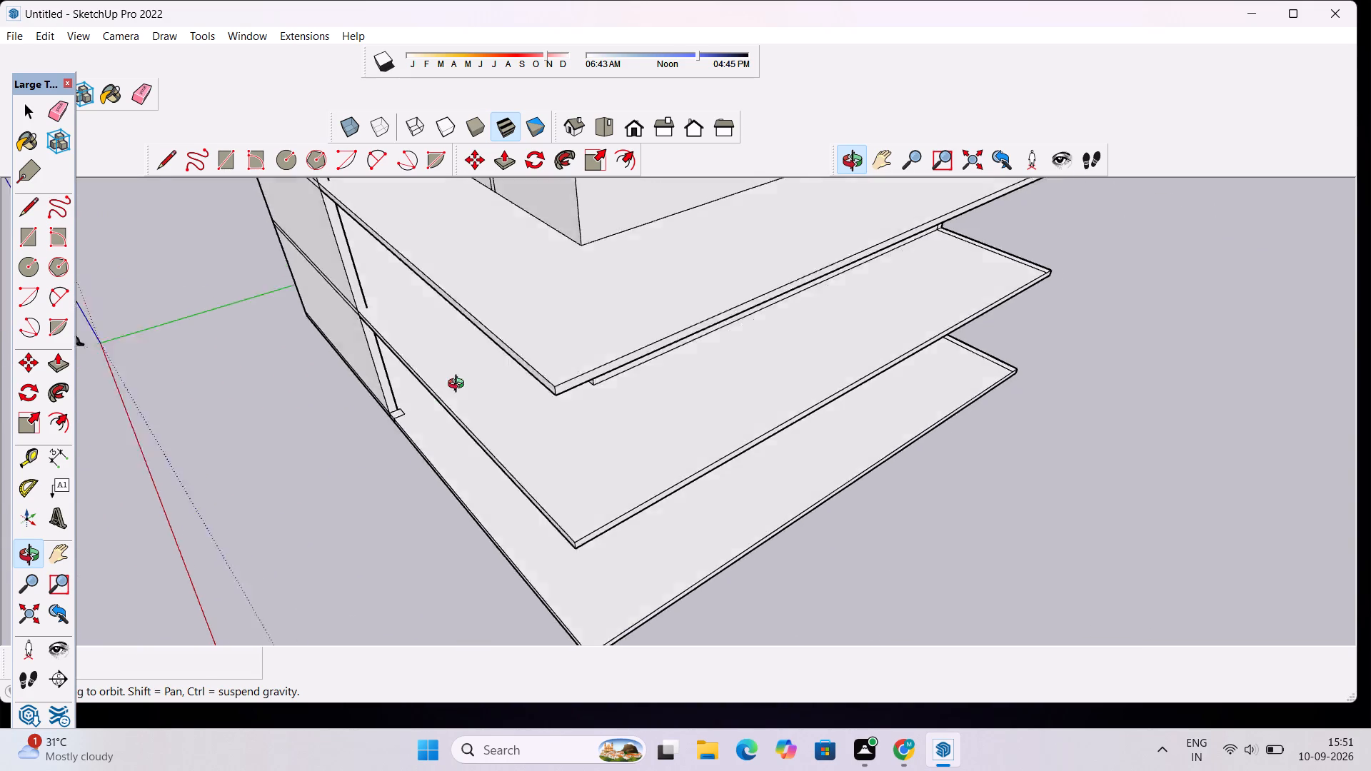
drag(459, 385, 548, 348)
scroll(573, 351, down, 10)
drag(526, 344, 702, 321)
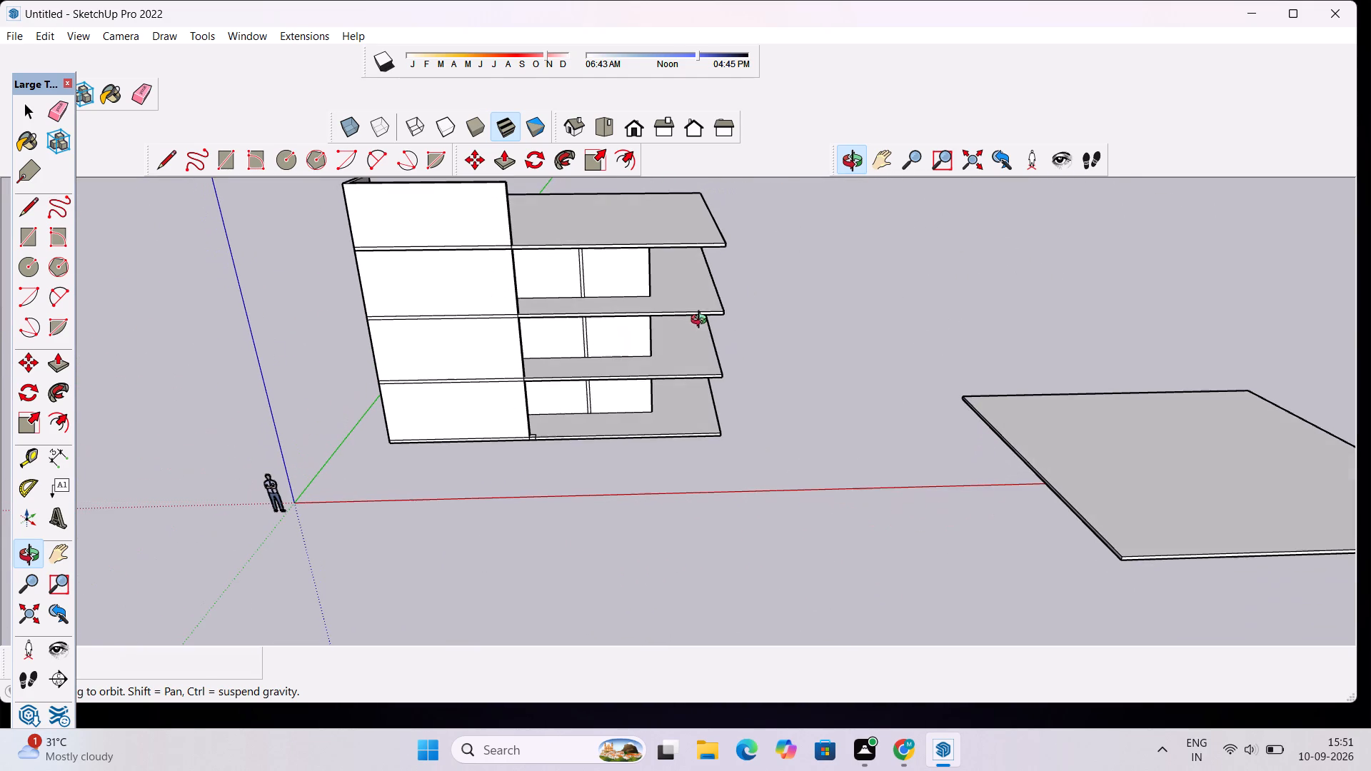
drag(596, 397, 600, 346)
scroll(669, 241, up, 5)
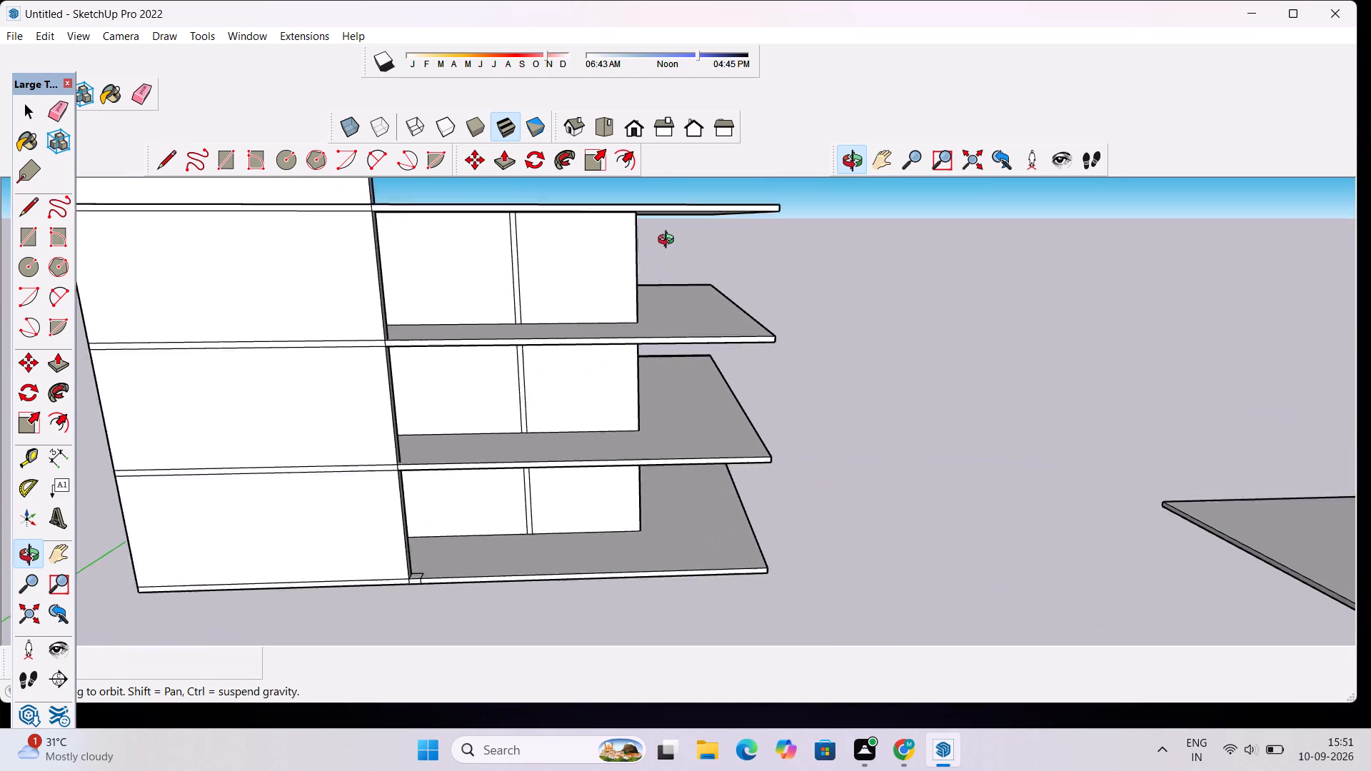
Push/Pull the long outer edge face of the slab directly below the roof inward by 5', on the building's open side.
scroll(669, 241, up, 3)
drag(768, 330, 451, 359)
drag(673, 263, 663, 330)
scroll(598, 464, up, 7)
key(space)
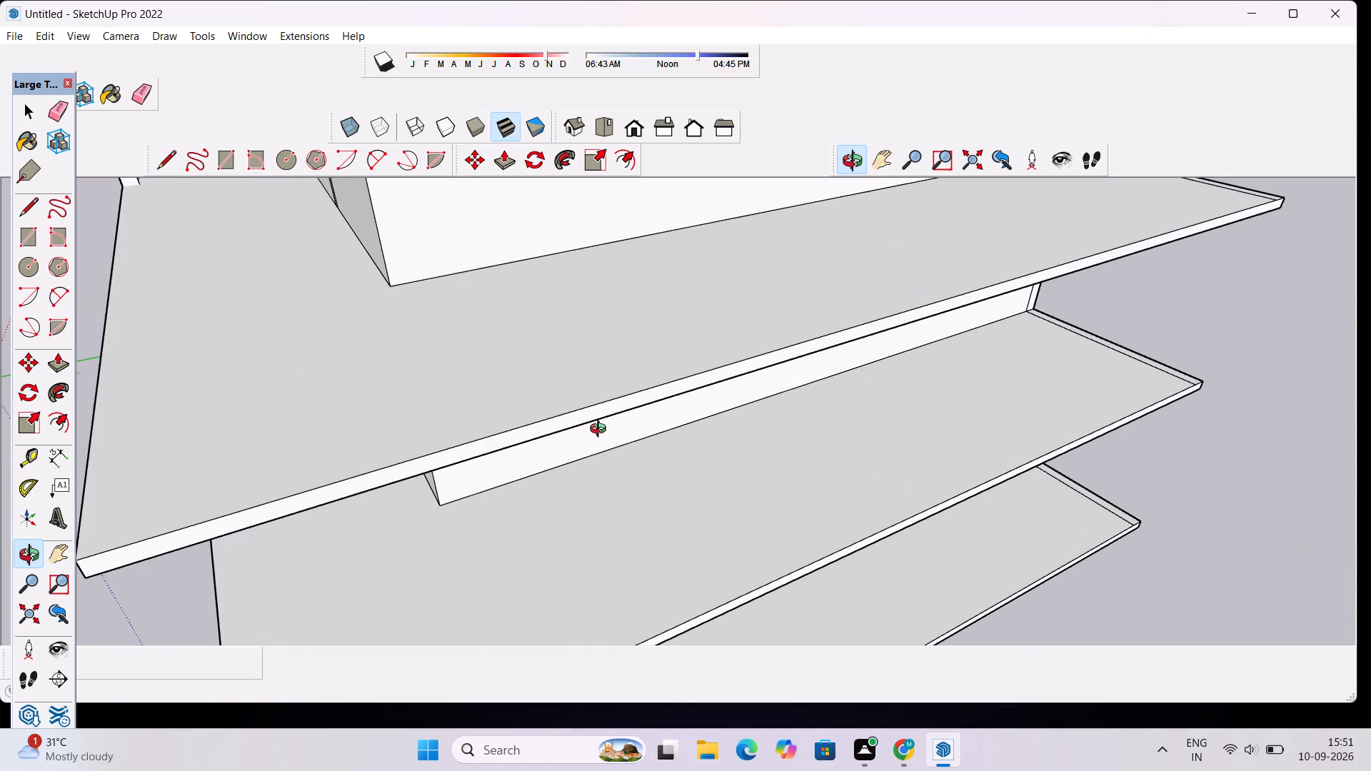
click(608, 410)
key(p)
click(608, 410)
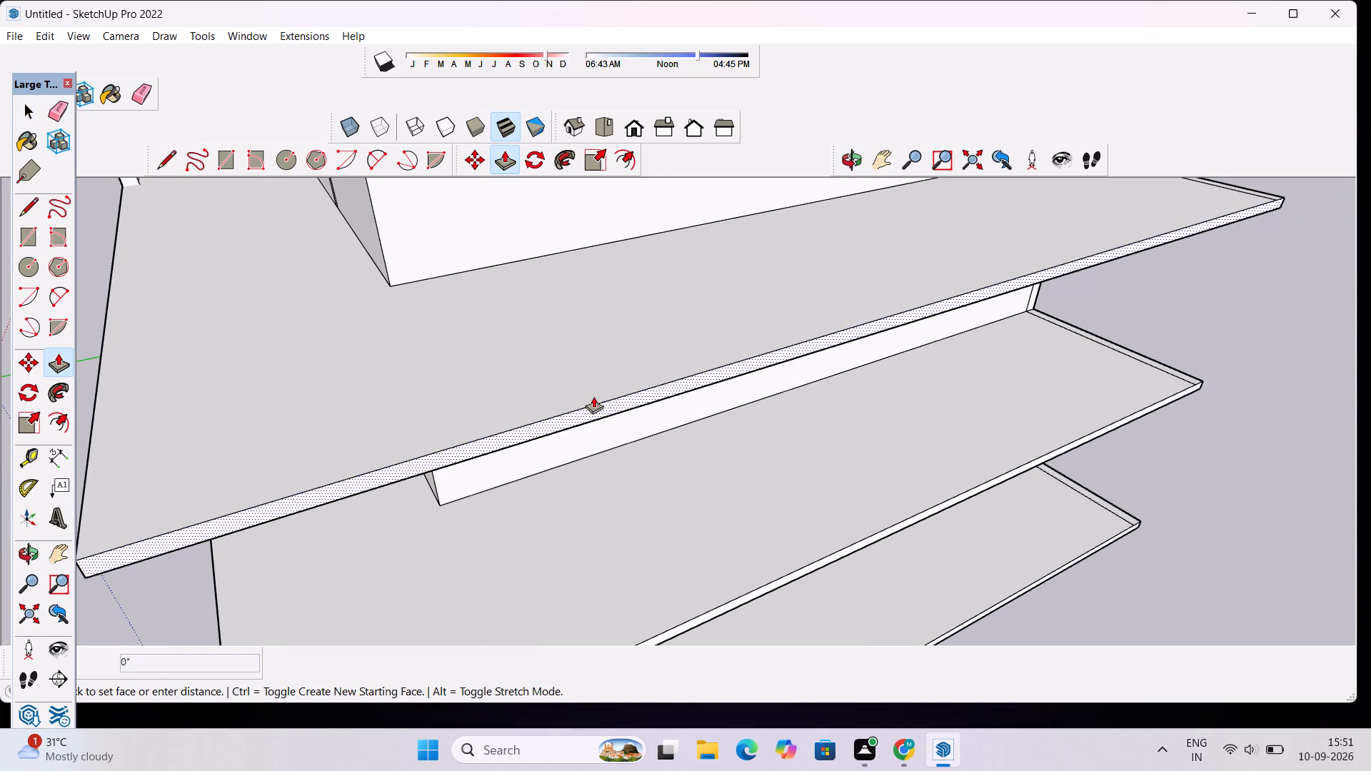
text(5')
key(Return)
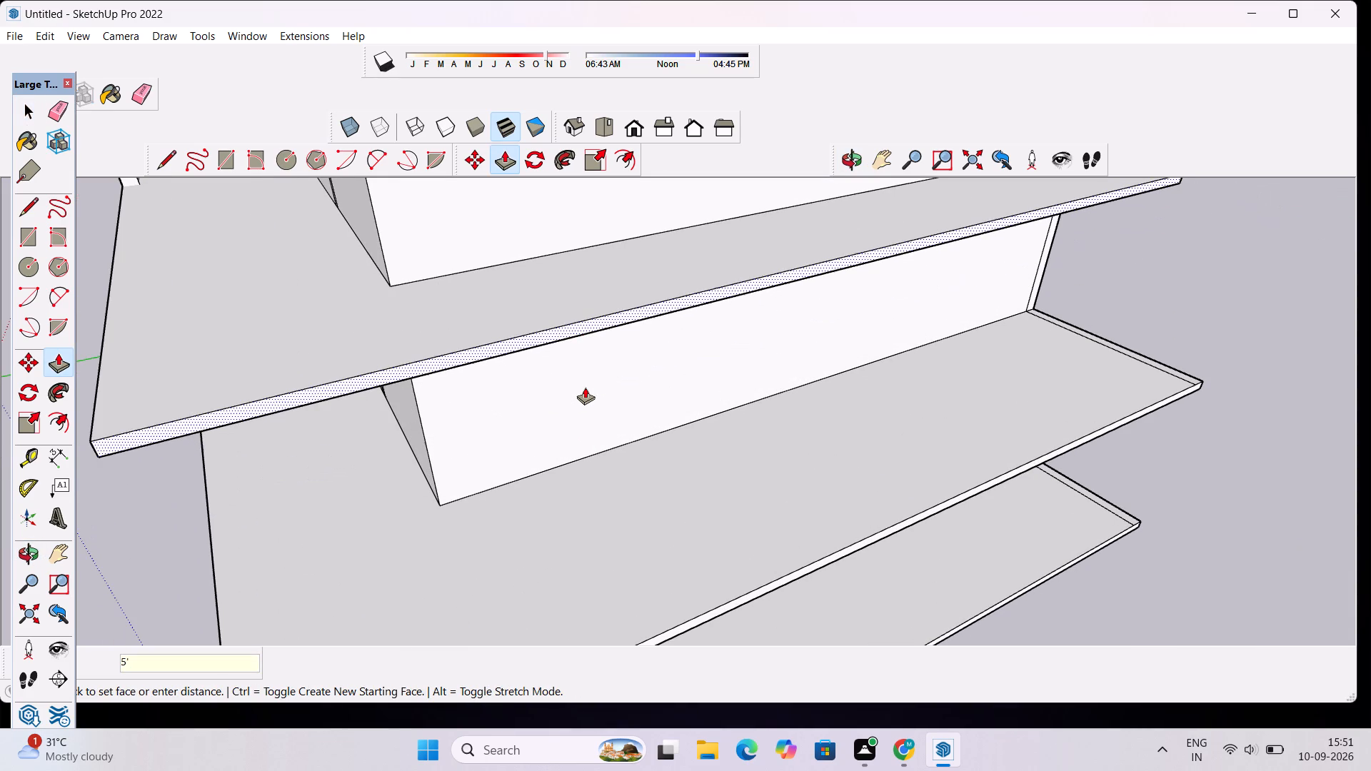
scroll(548, 296, down, 7)
Examine the slab overhangs from the front and the open side to compare the shortened slab with the others.
click(840, 154)
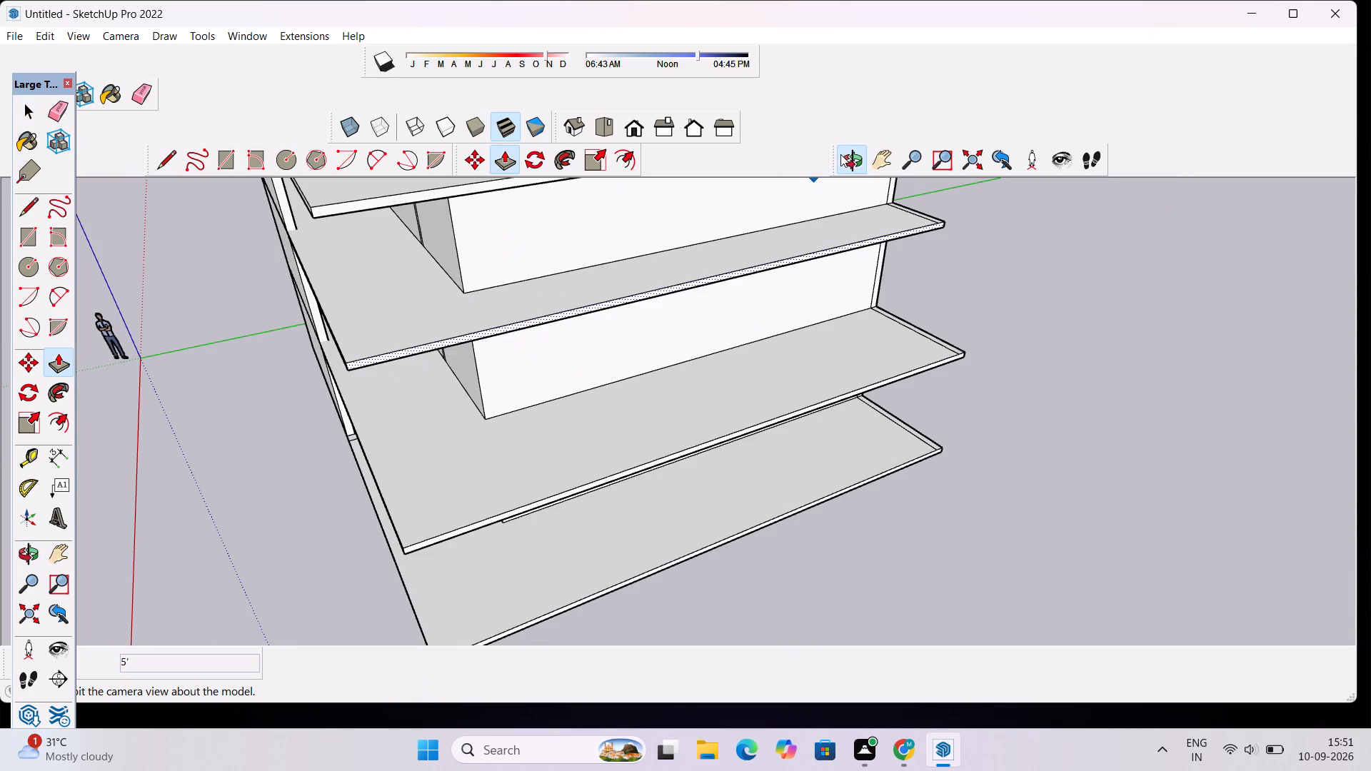
drag(556, 306, 730, 251)
scroll(714, 273, down, 5)
scroll(671, 319, up, 4)
drag(628, 329, 679, 329)
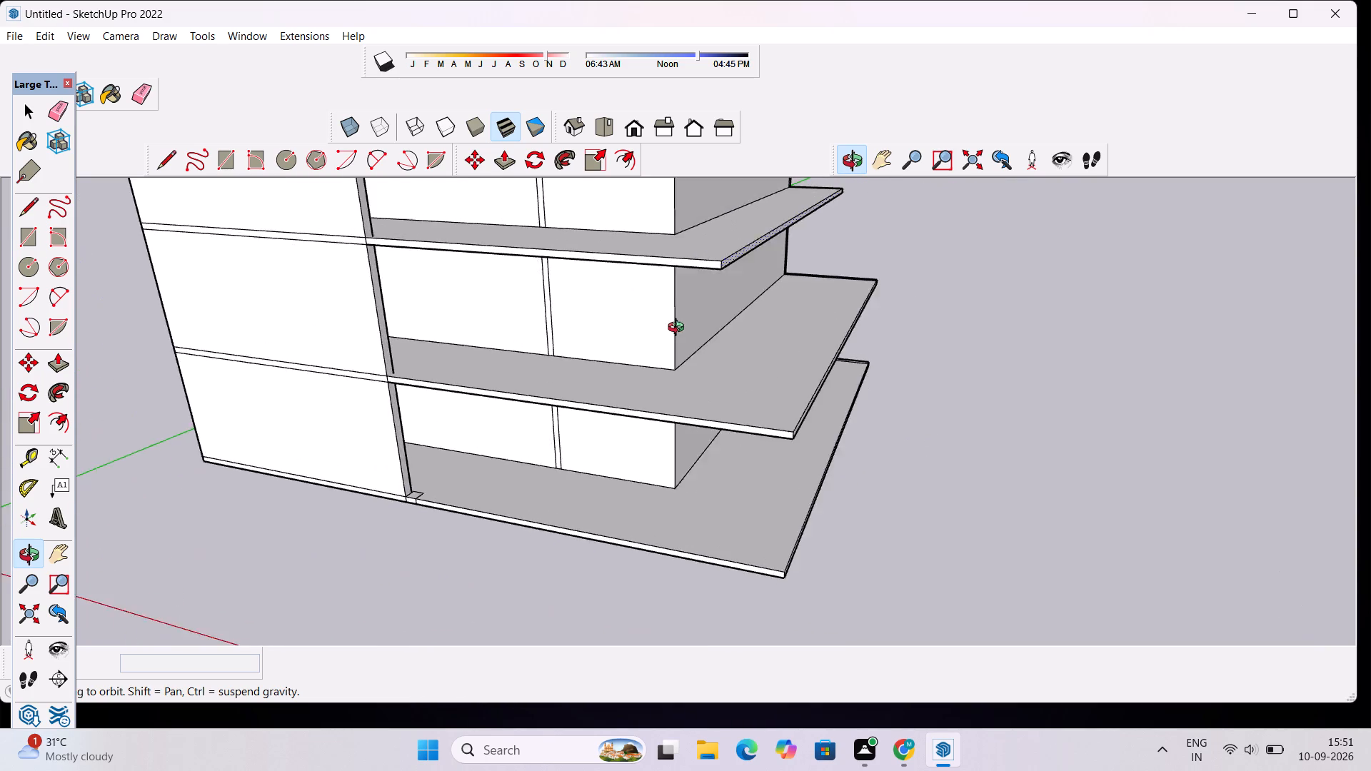
drag(679, 329, 729, 378)
scroll(742, 337, down, 6)
drag(703, 352, 713, 317)
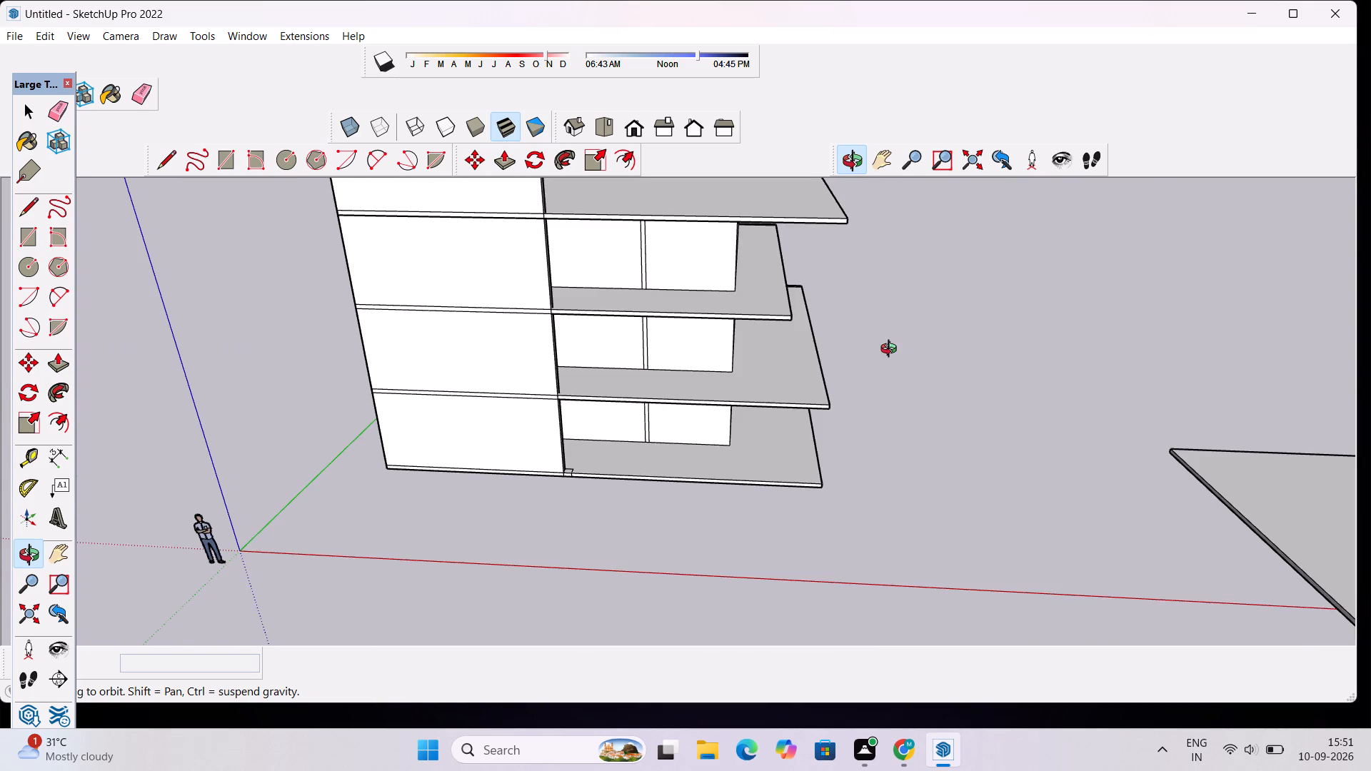
scroll(892, 351, up, 3)
drag(870, 369, 766, 372)
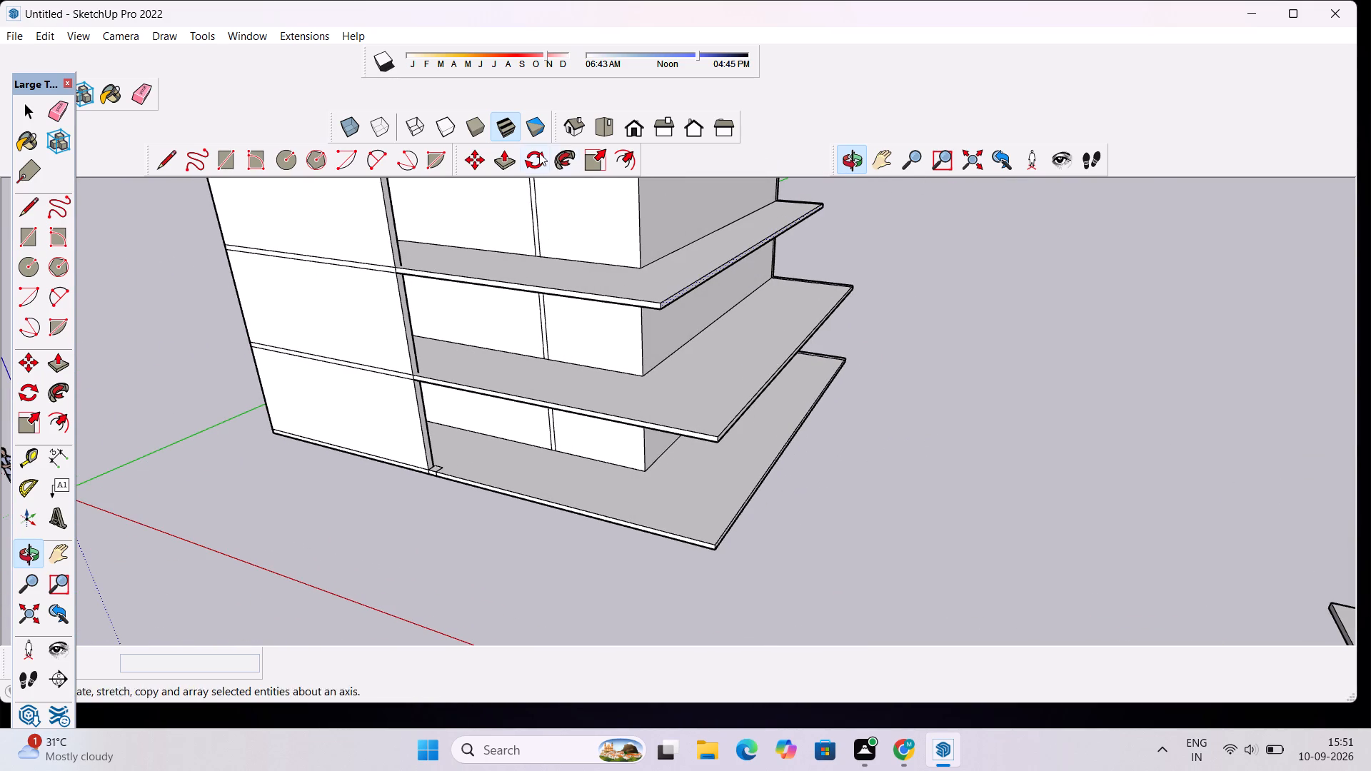
Push/Pull the open-side edge face of the slab one level above the lowest inward by 5'.
key(space)
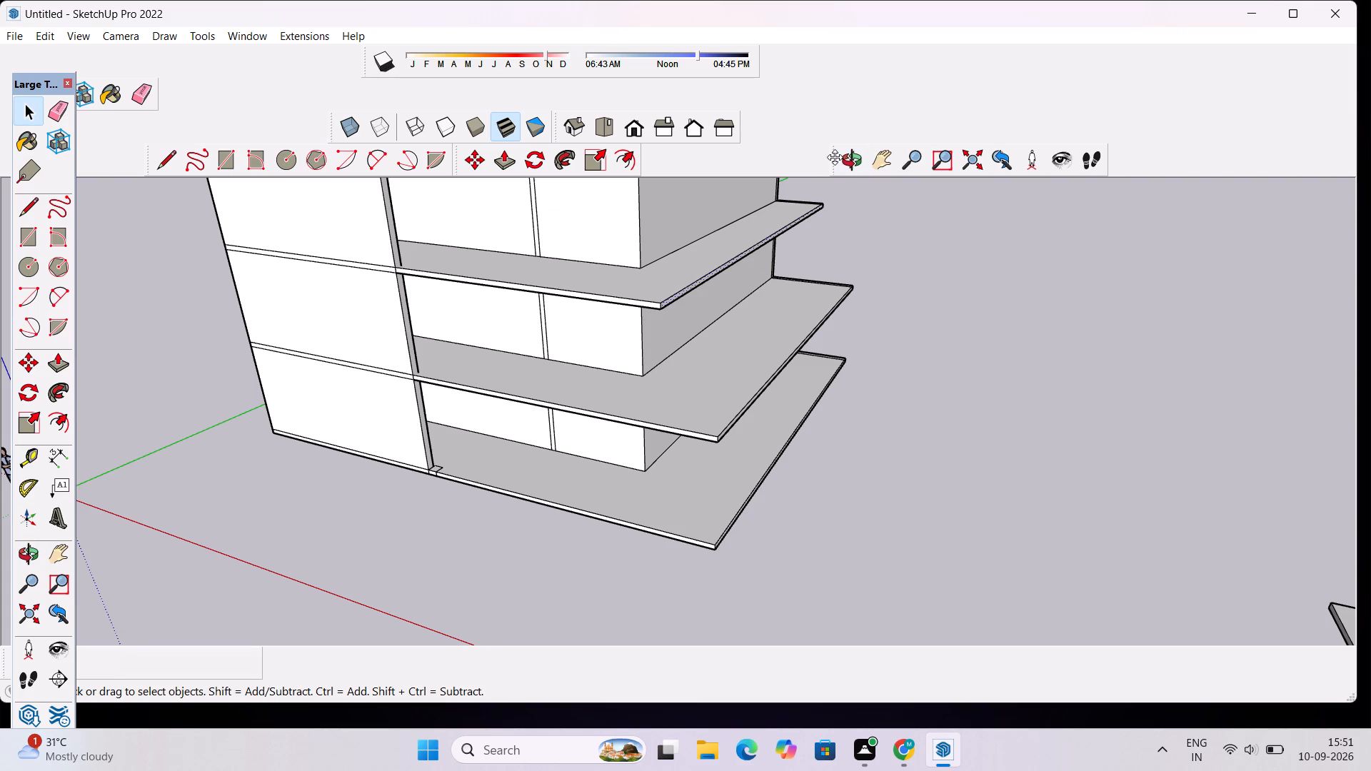
click(845, 164)
drag(902, 351, 713, 348)
scroll(658, 403, up, 6)
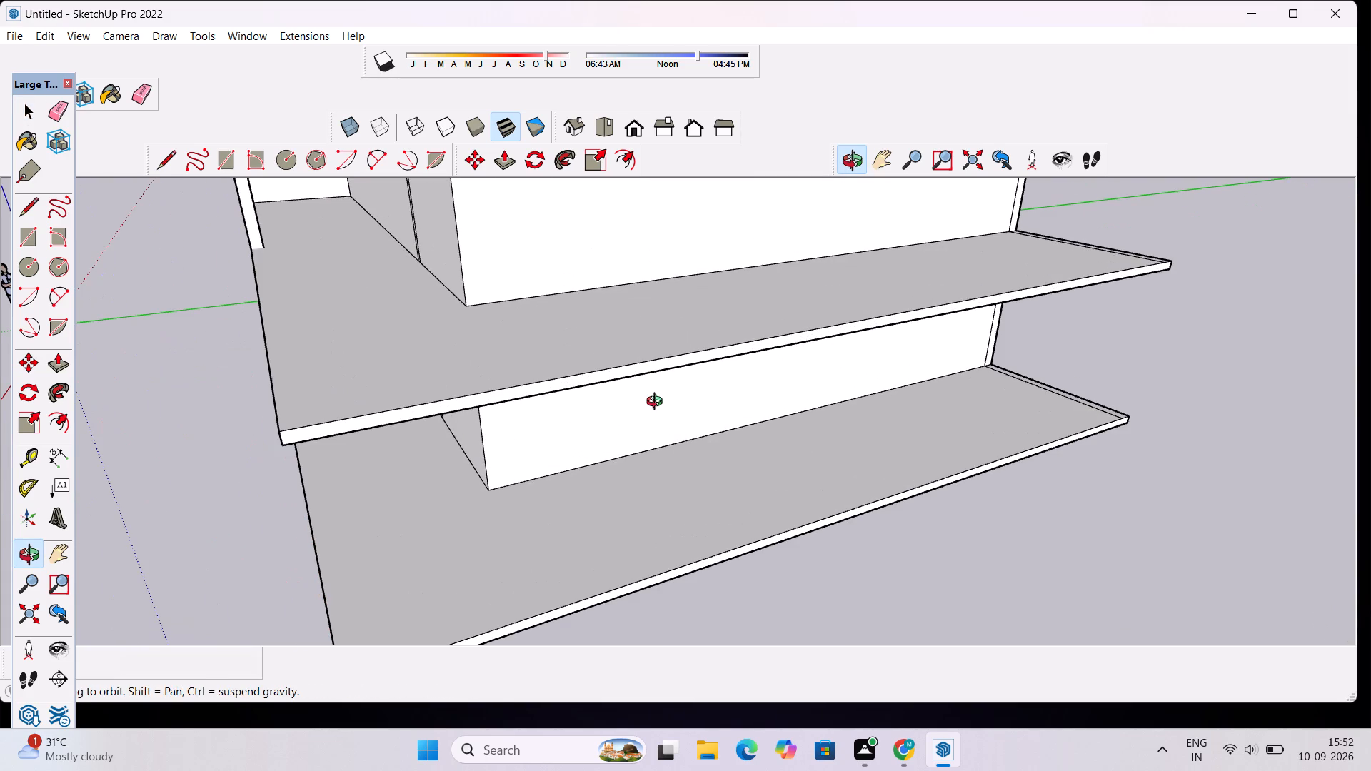
key(p)
scroll(658, 403, up, 6)
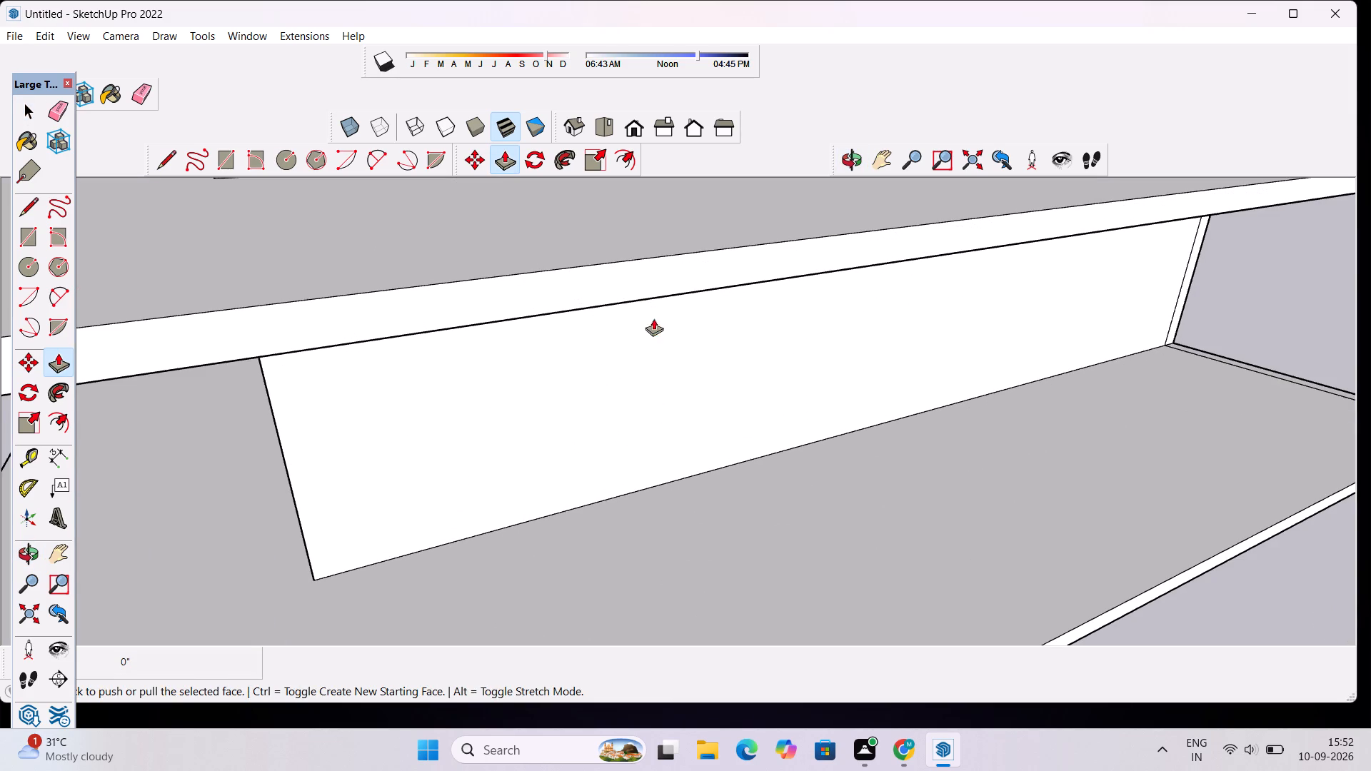
key(space)
click(649, 285)
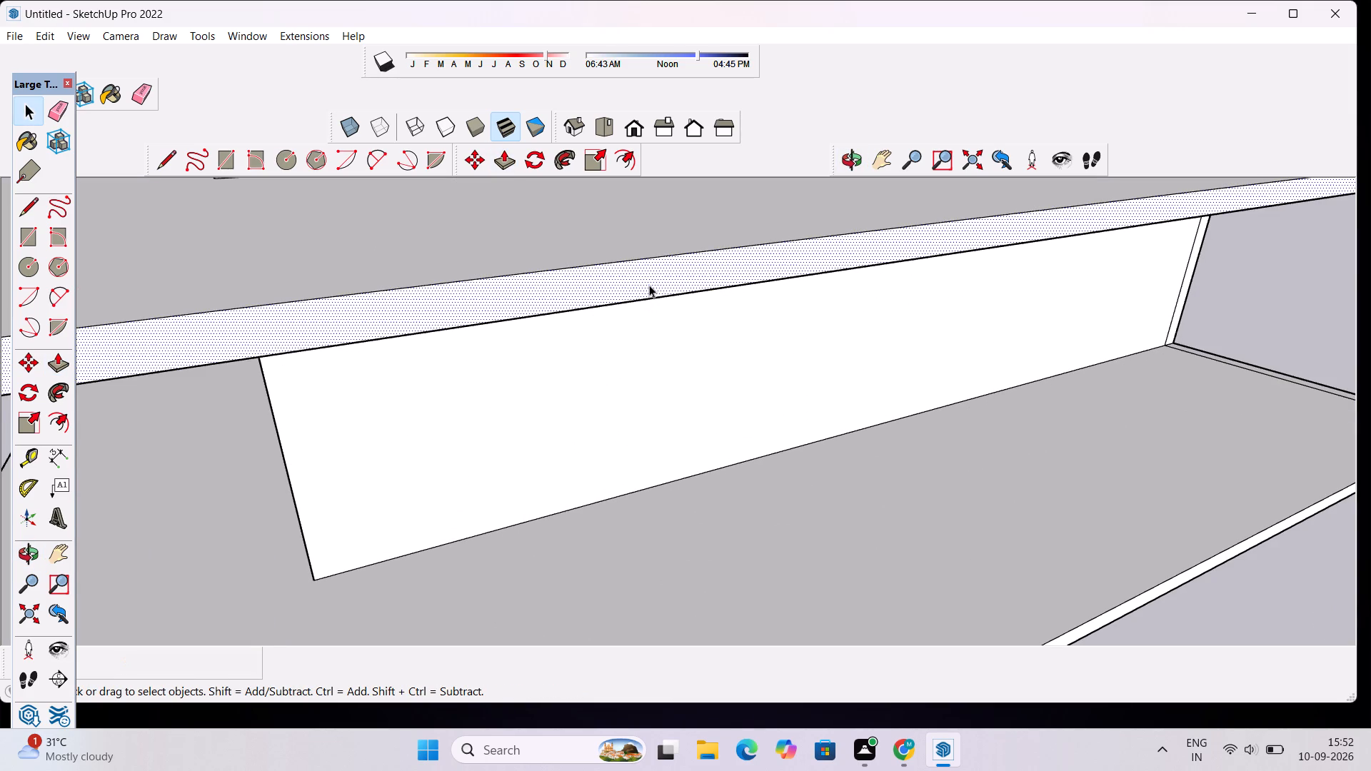
key(p)
click(649, 285)
text(5')
key(Return)
scroll(626, 272, down, 7)
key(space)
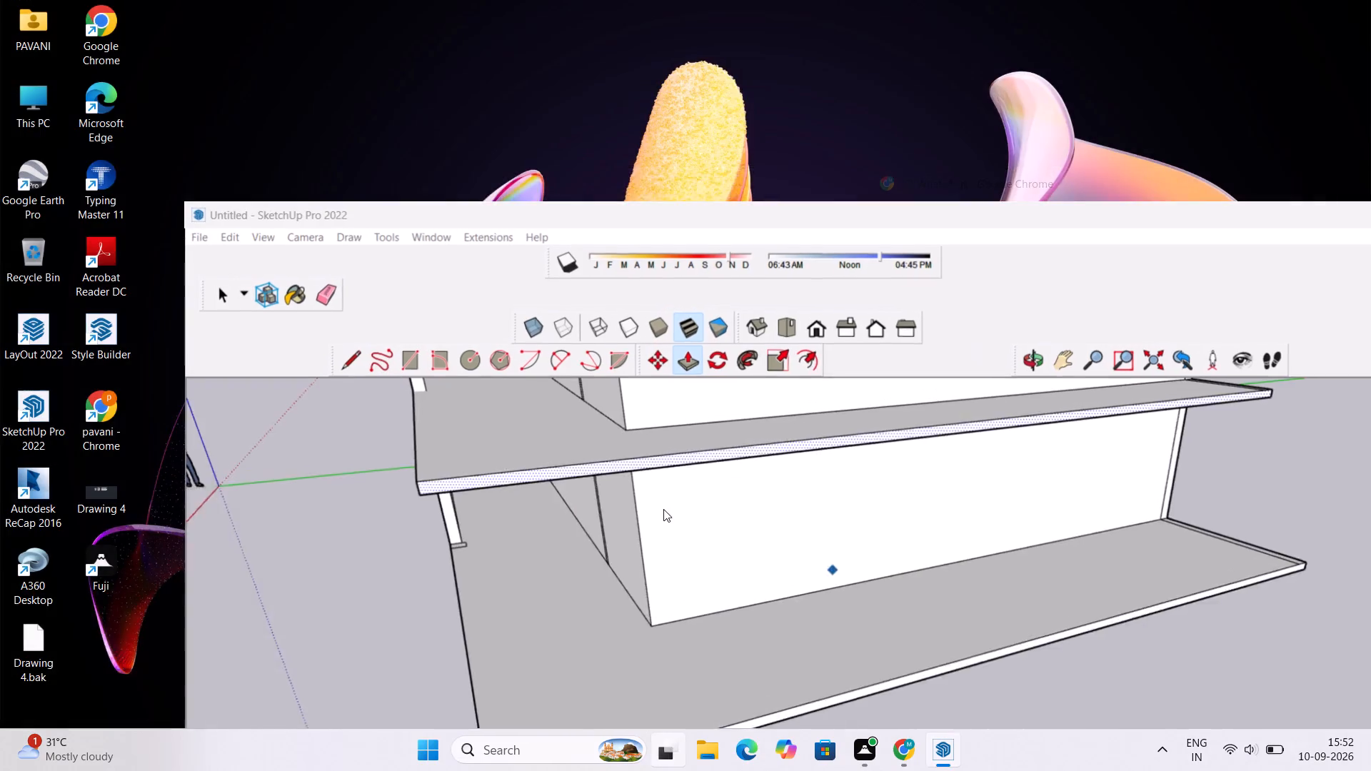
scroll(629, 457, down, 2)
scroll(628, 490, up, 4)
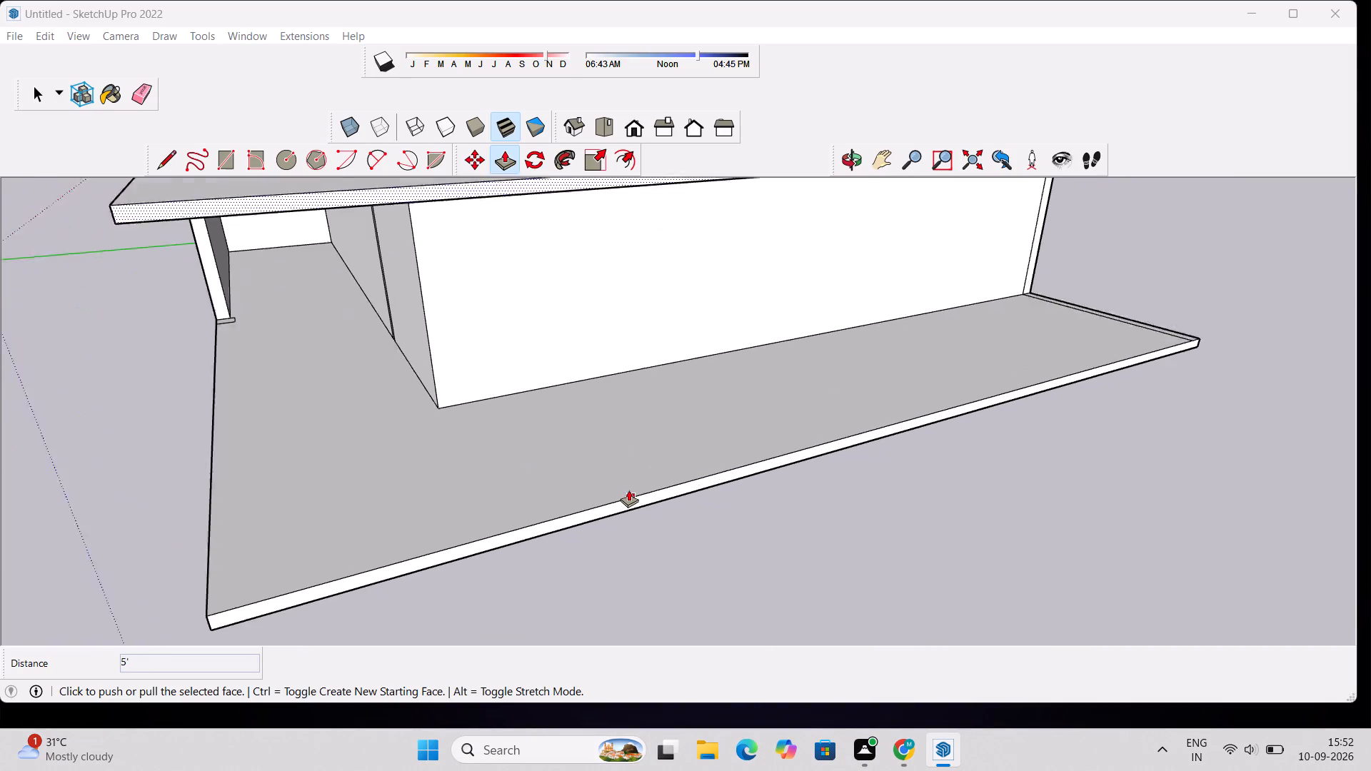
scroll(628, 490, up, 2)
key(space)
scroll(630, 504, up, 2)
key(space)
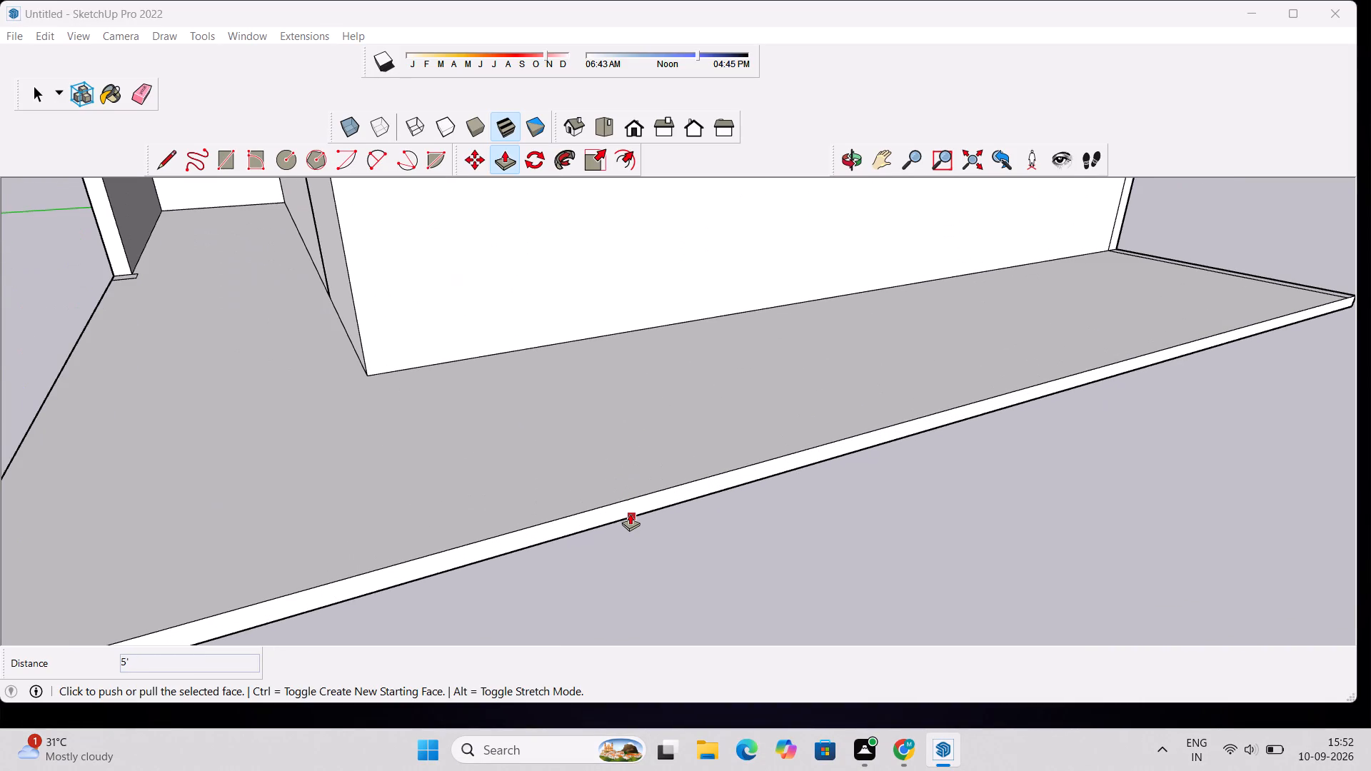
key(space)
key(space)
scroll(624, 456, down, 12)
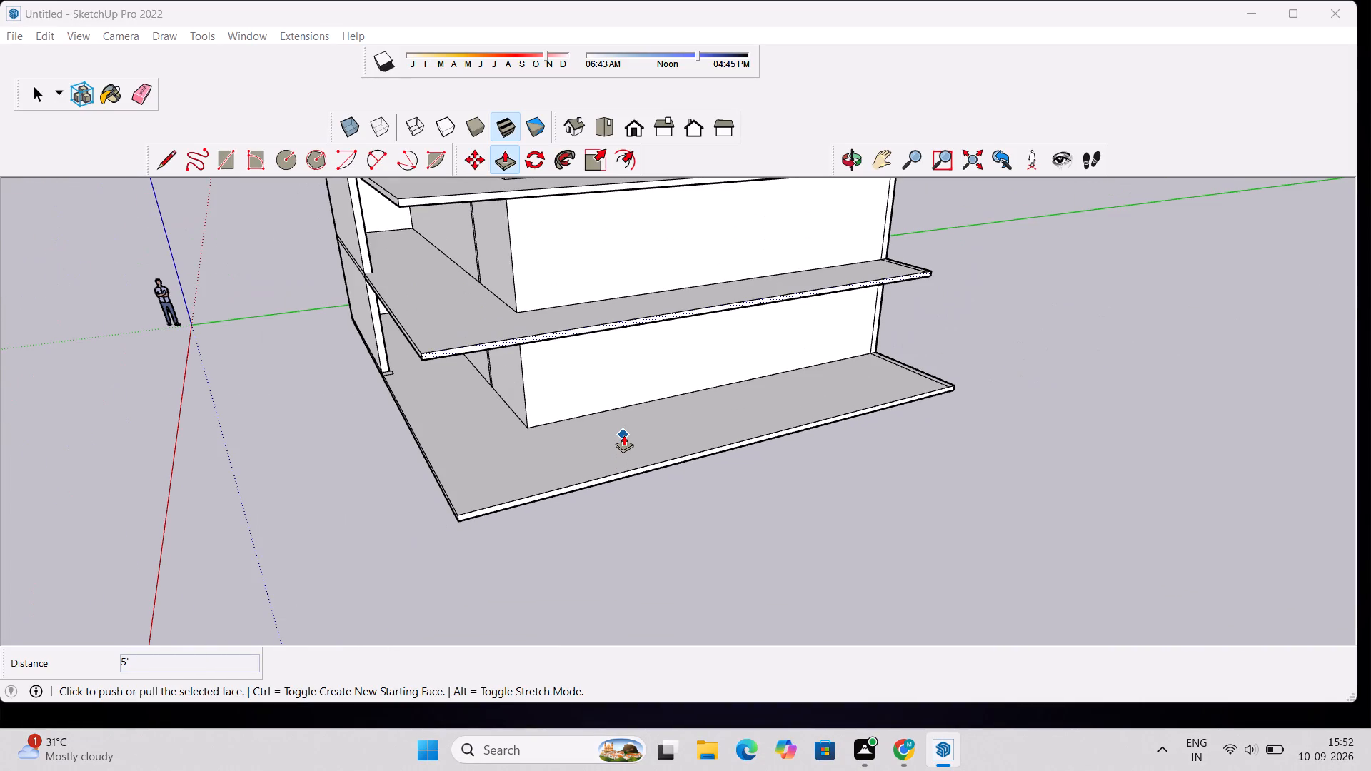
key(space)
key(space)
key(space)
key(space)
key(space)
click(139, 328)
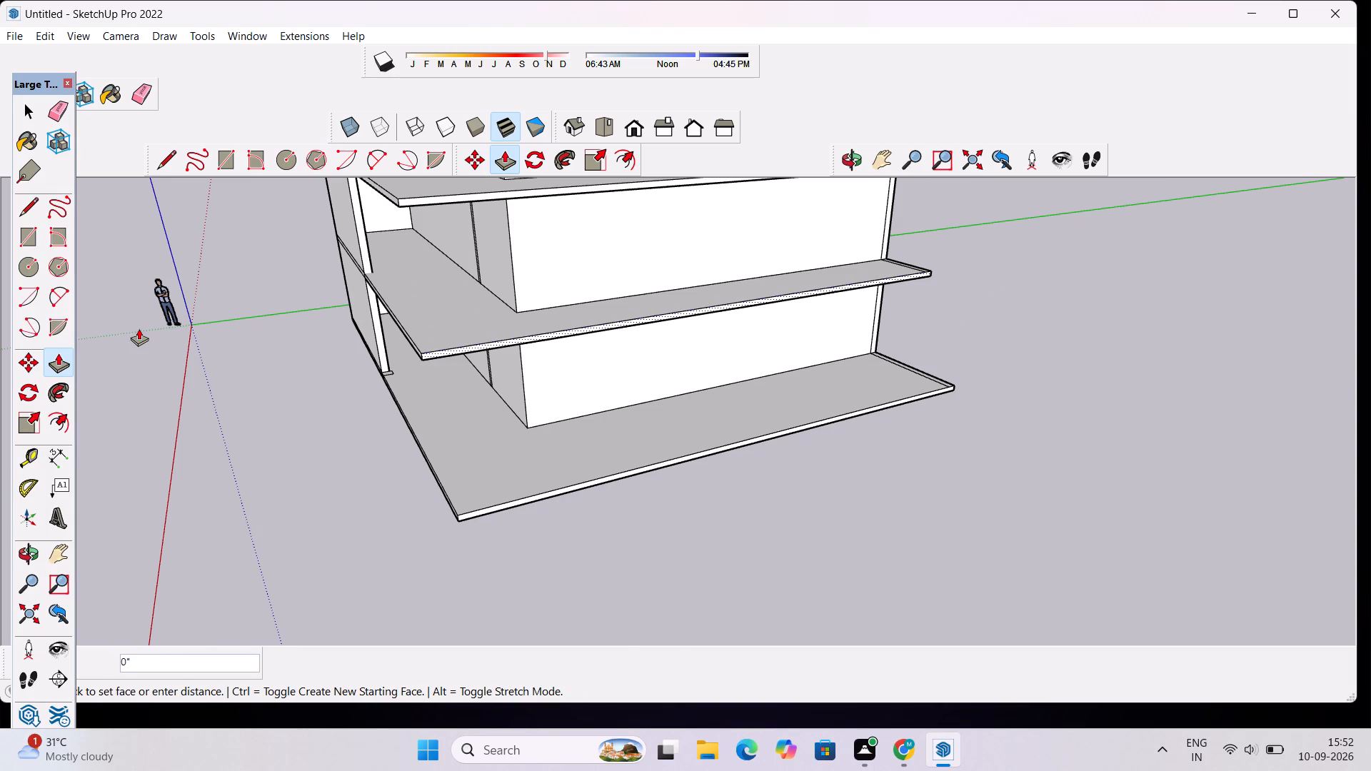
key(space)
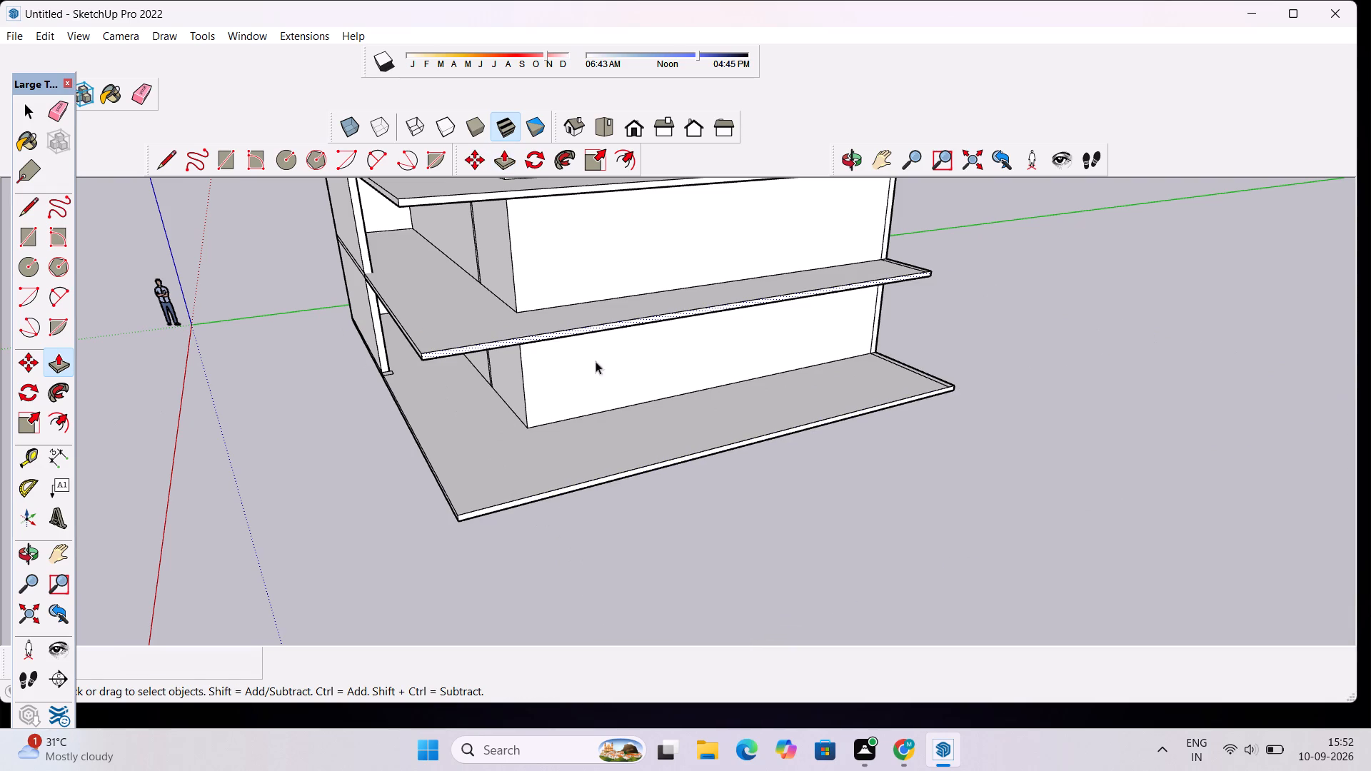
Push/Pull the open-side edge face of the lowest slab inward by 5'.
scroll(630, 379, down, 6)
scroll(647, 345, up, 11)
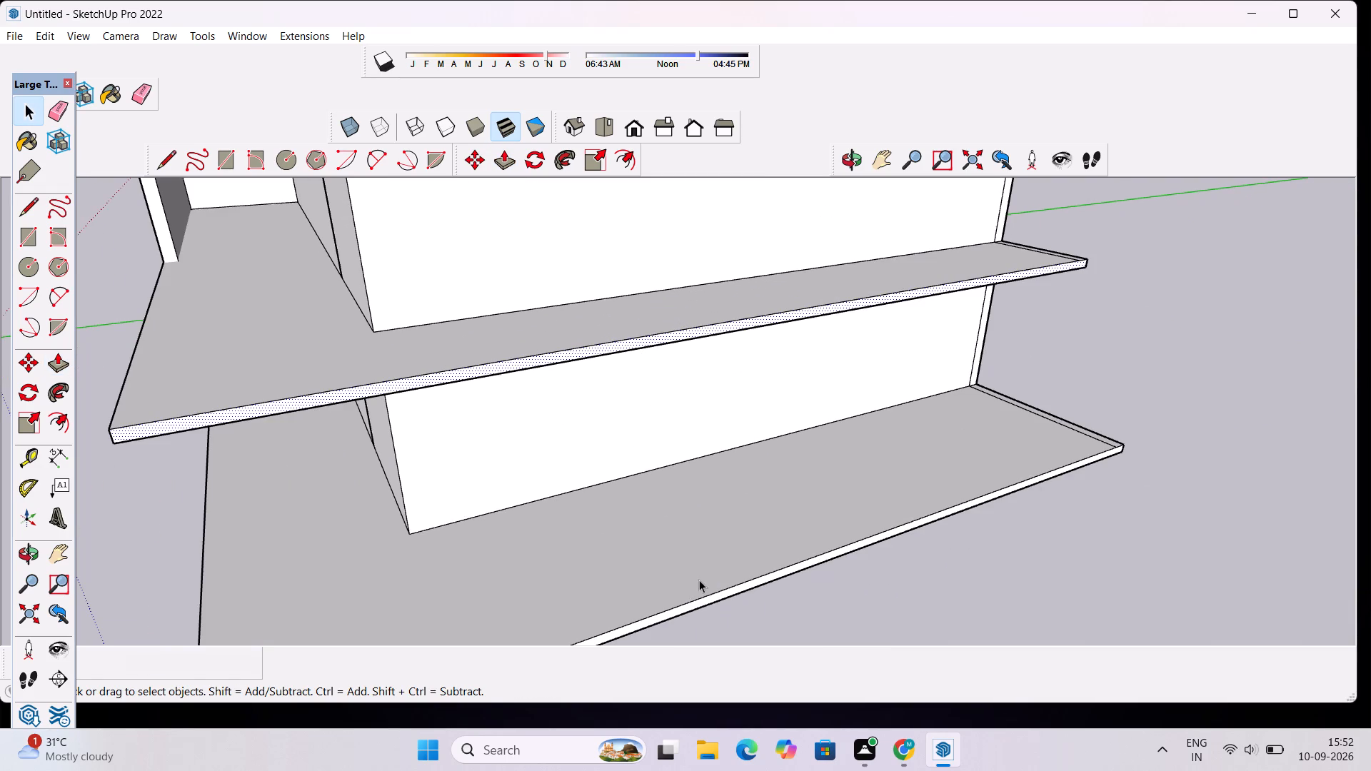
scroll(676, 513, down, 5)
scroll(688, 571, up, 8)
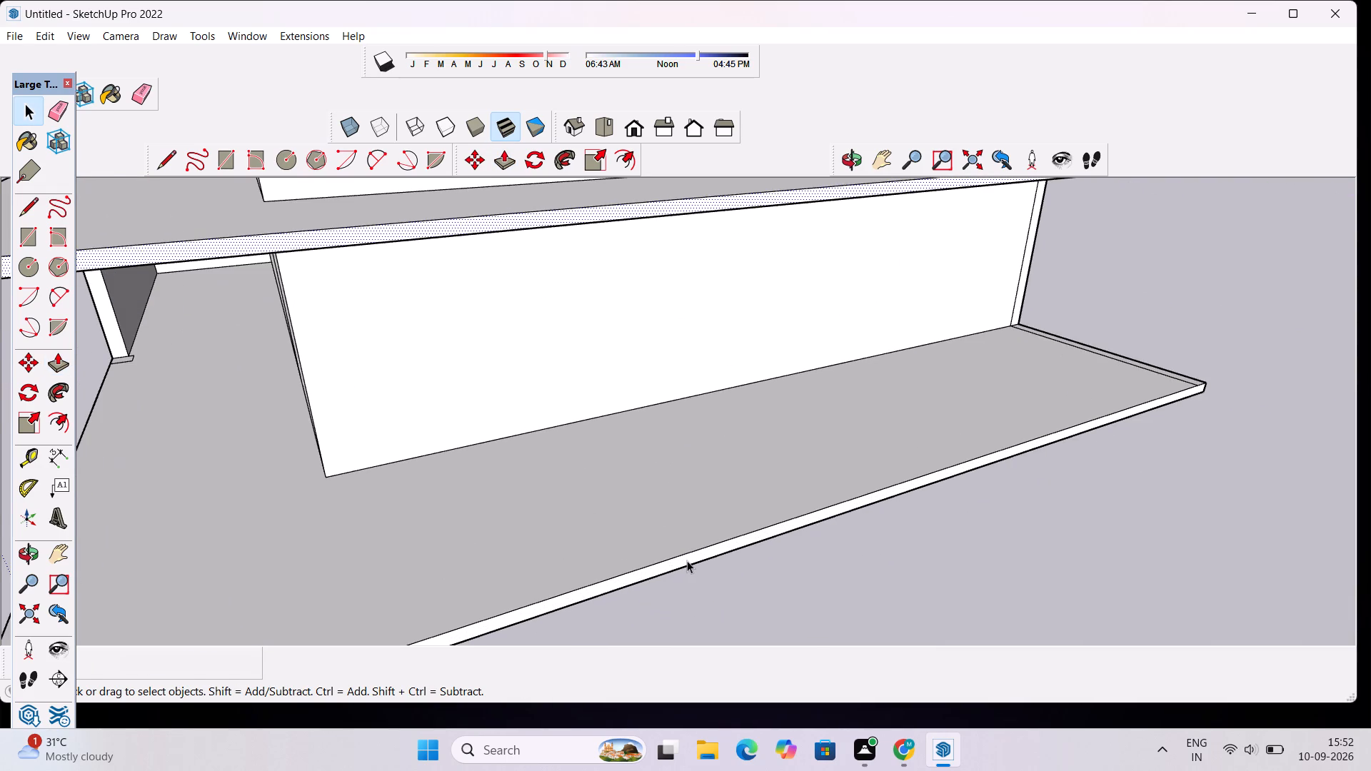
click(687, 560)
key(p)
click(687, 560)
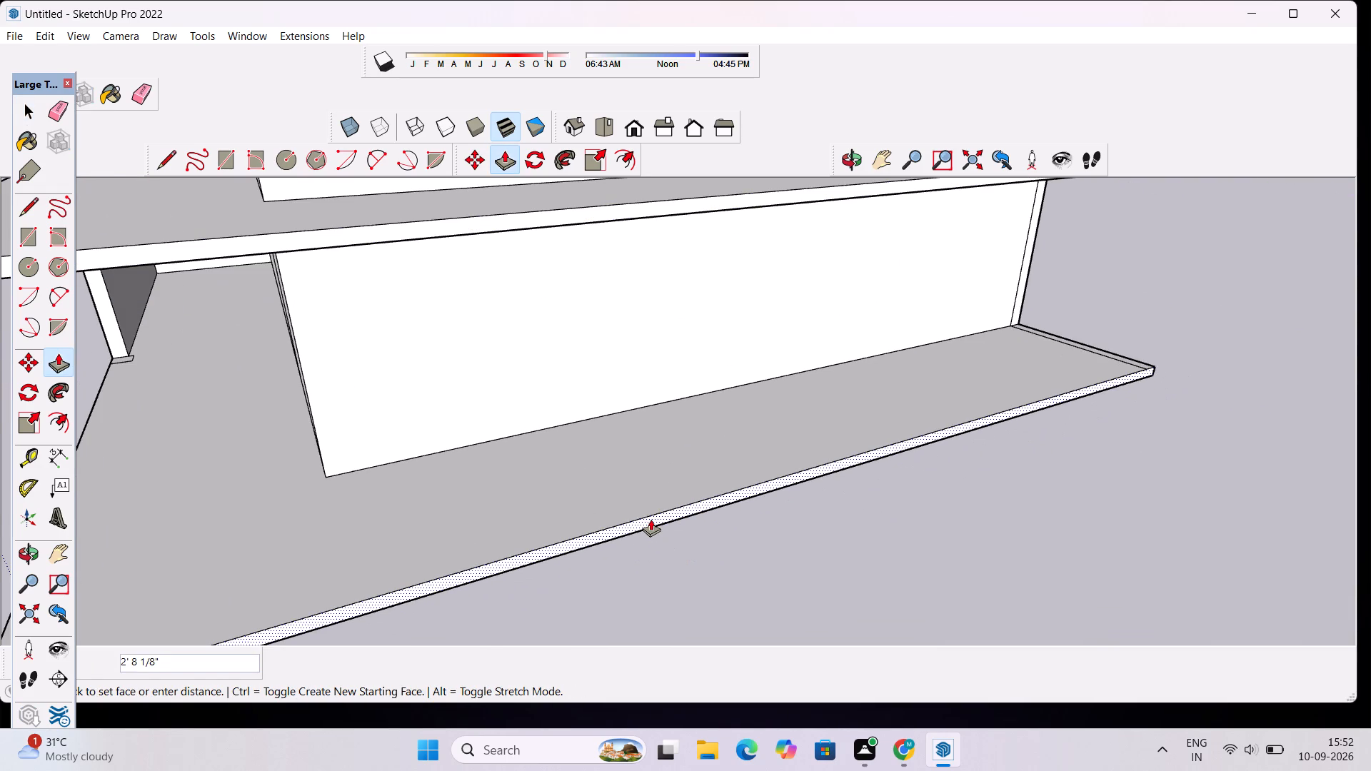
text(5')
key(Return)
scroll(528, 500, down, 12)
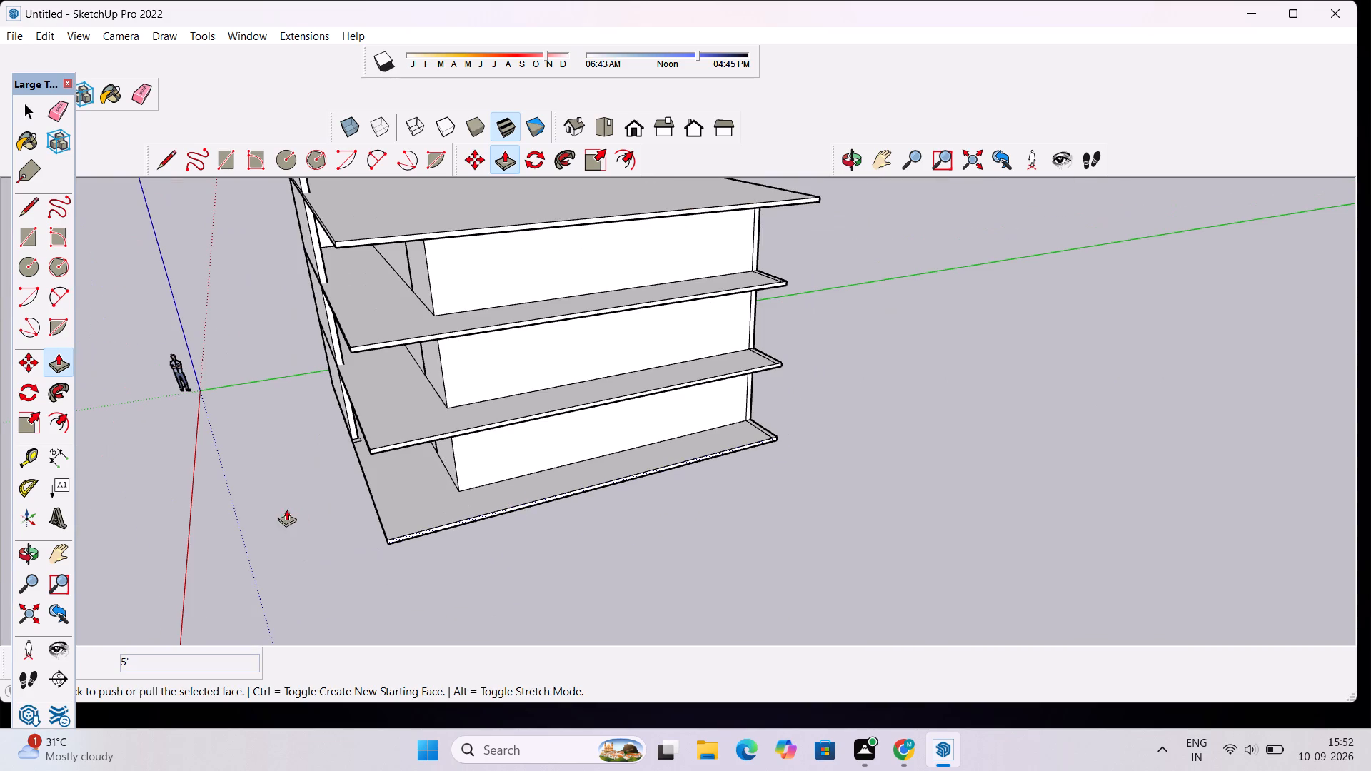
Explode the roof slab group into loose geometry.
click(842, 166)
drag(418, 394, 495, 391)
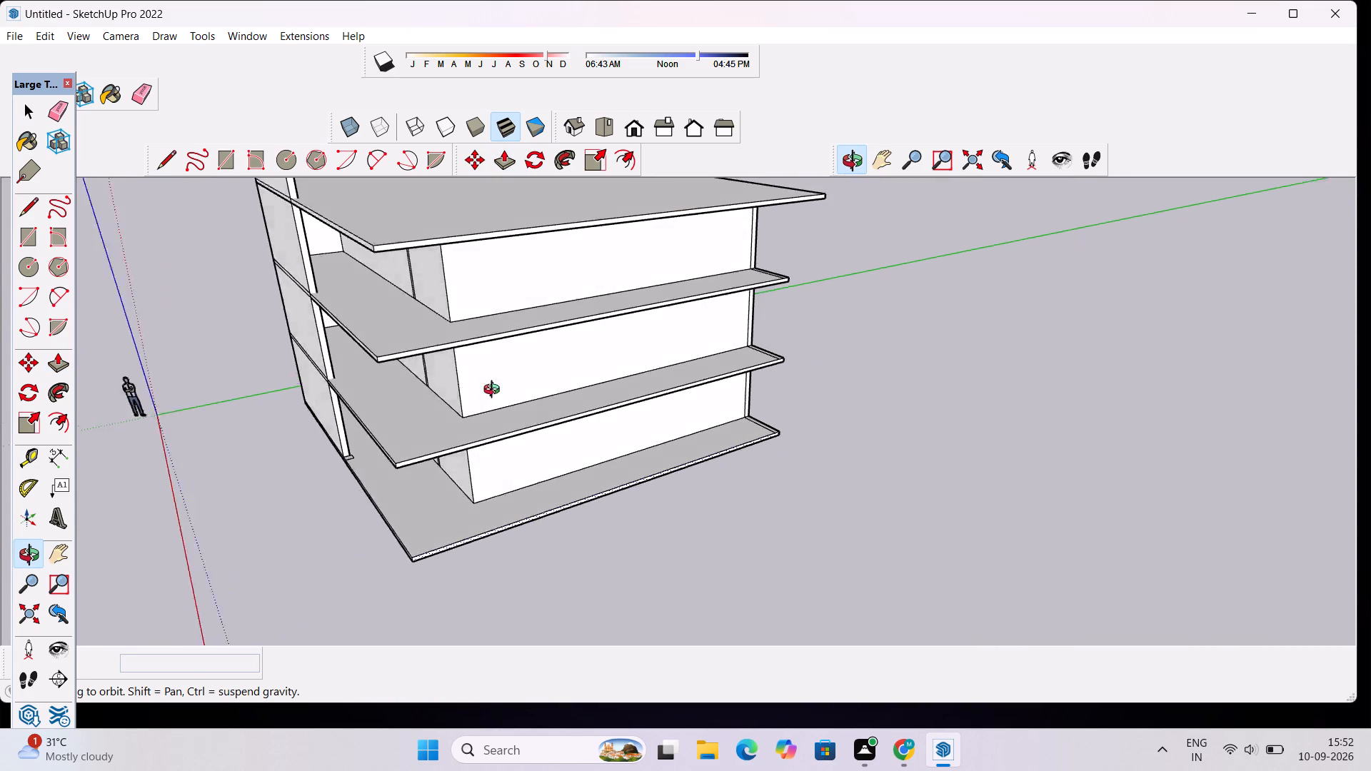
drag(495, 391, 631, 337)
scroll(543, 393, down, 6)
drag(517, 408, 622, 390)
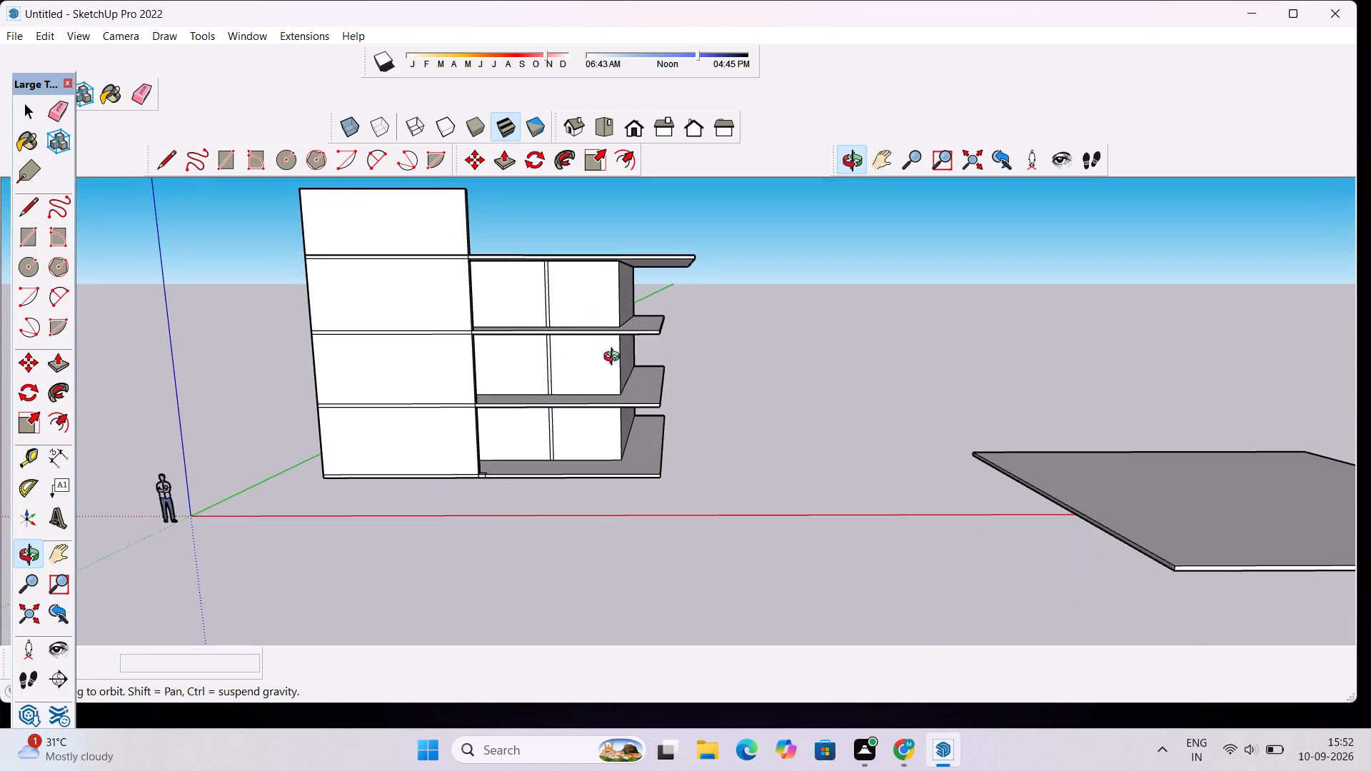
scroll(606, 308, up, 4)
drag(718, 330, 443, 393)
scroll(608, 263, up, 8)
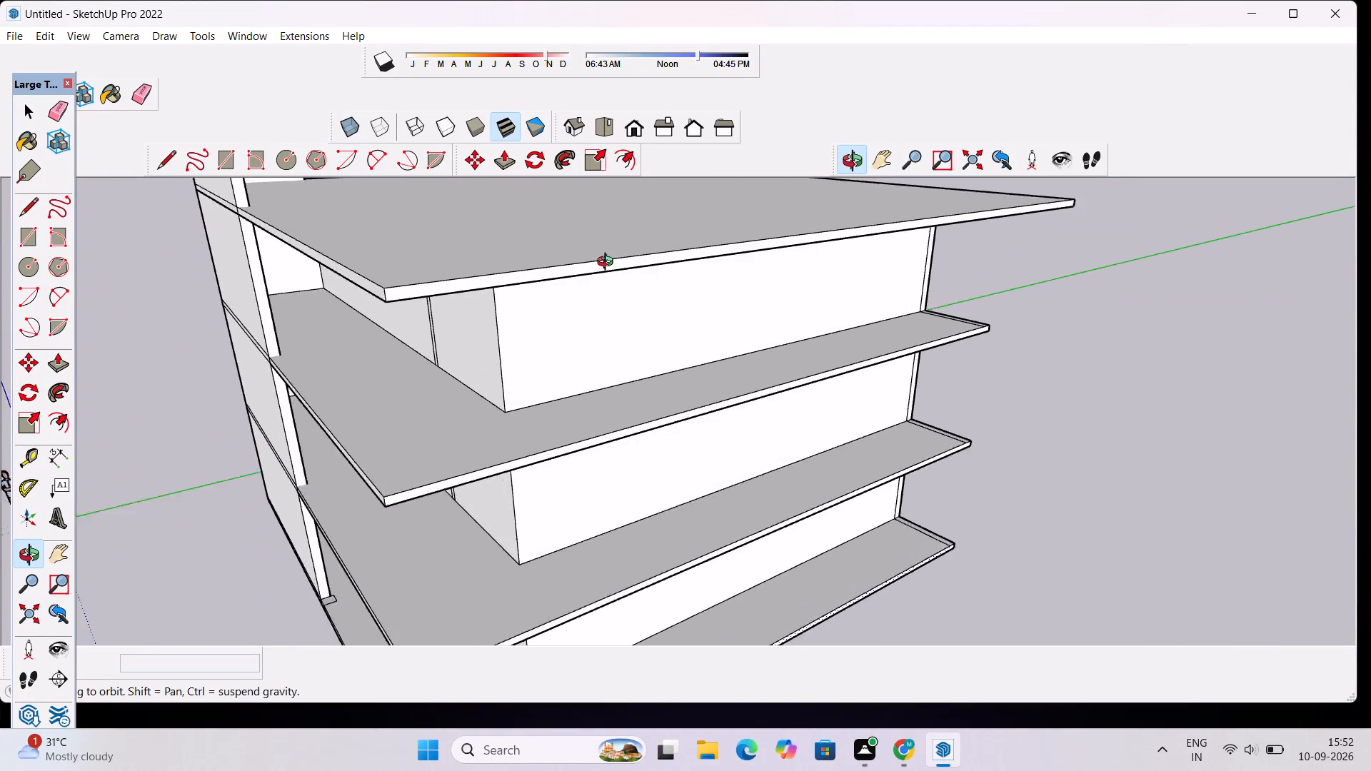
scroll(608, 263, up, 3)
key(space)
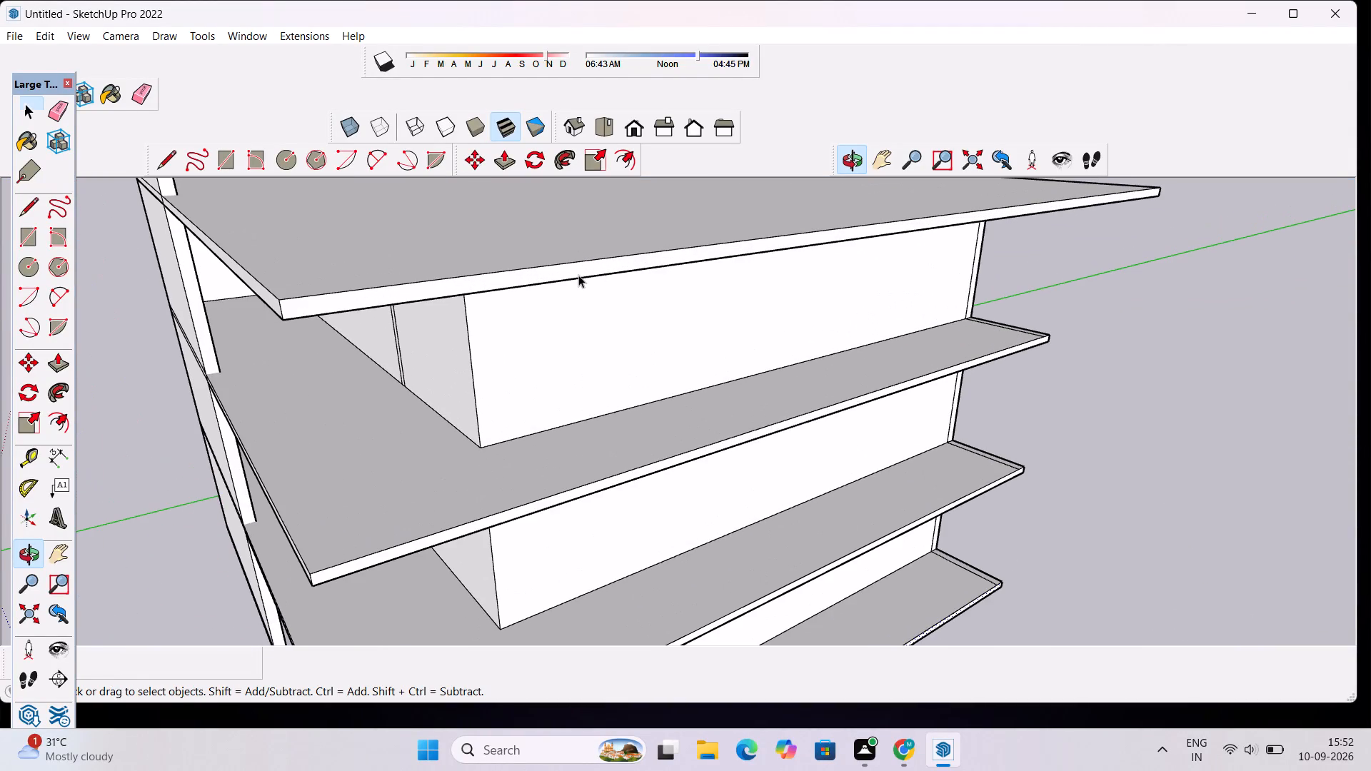
click(578, 272)
right_click(581, 264)
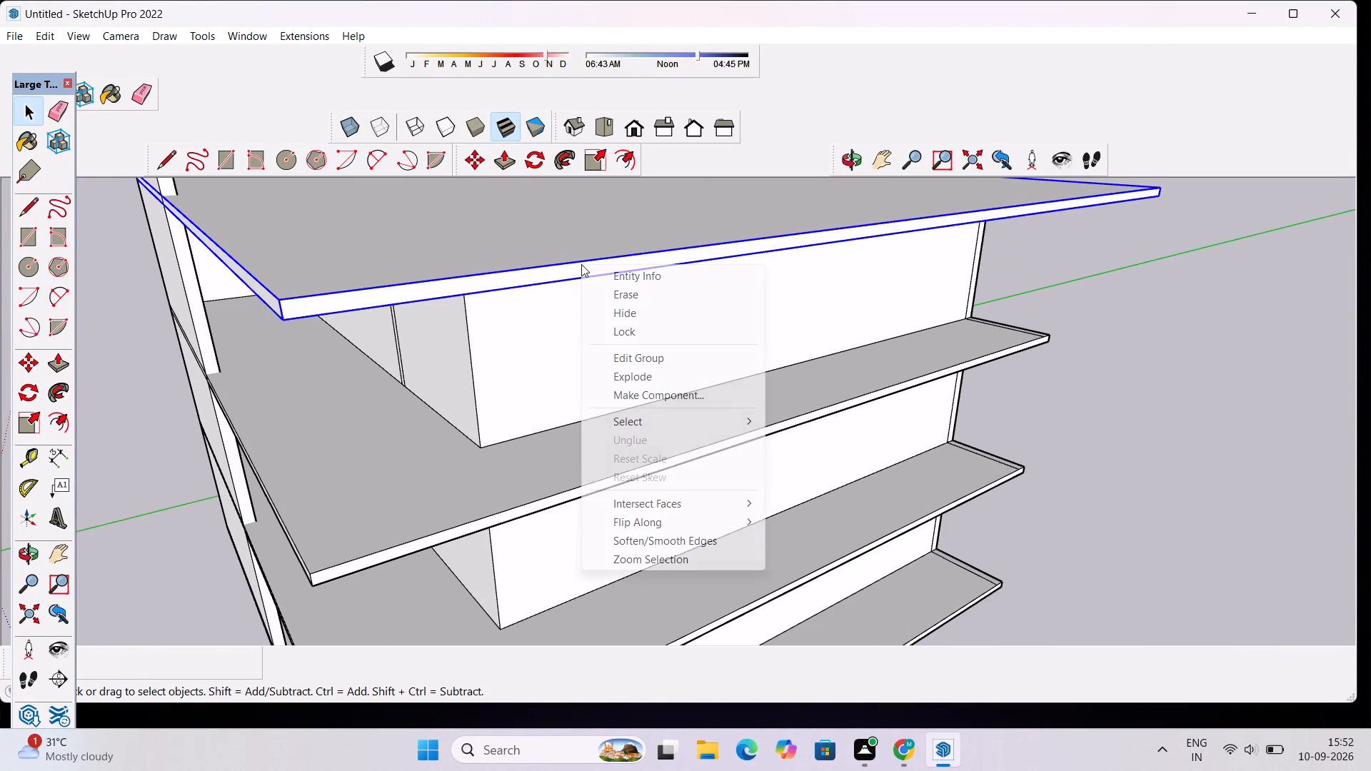
click(629, 372)
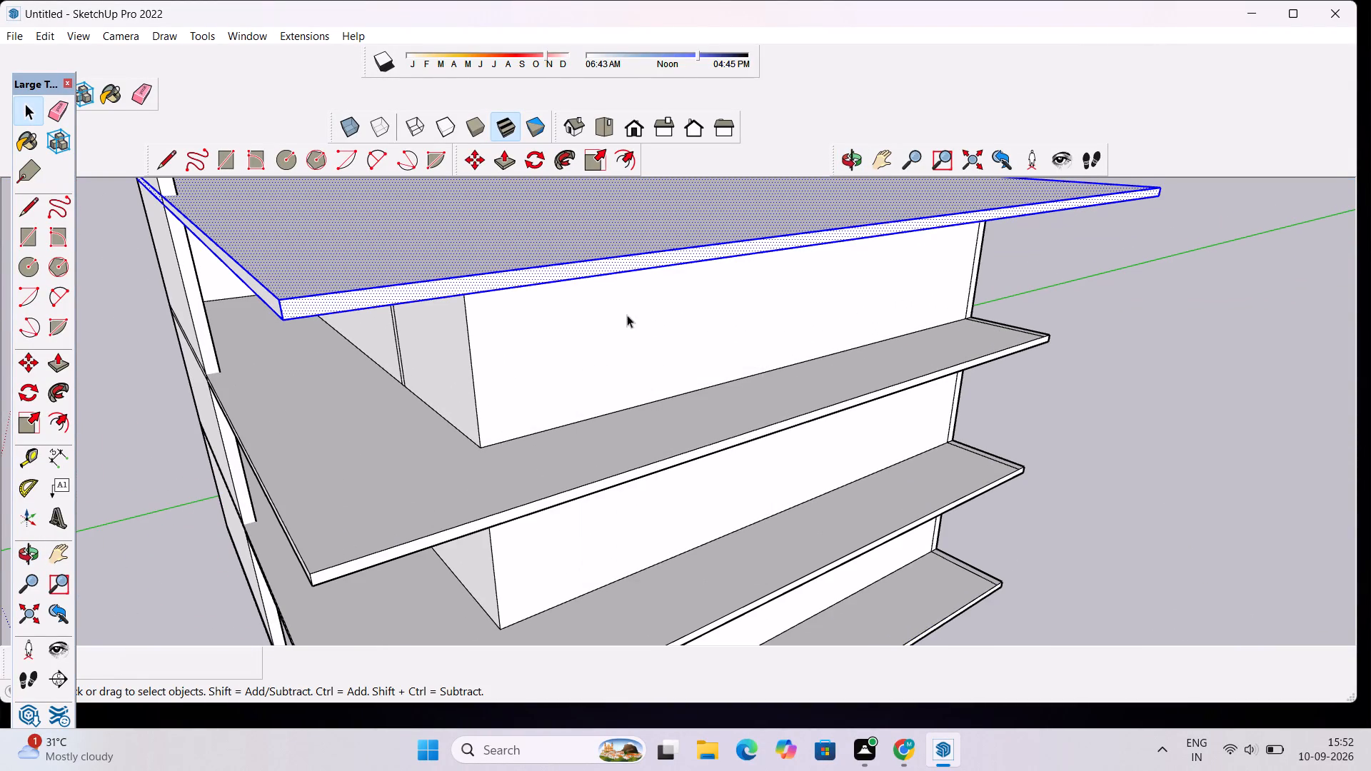
click(1125, 348)
Push/Pull the open-side edge face of the roof slab inward by 5'.
scroll(828, 255, up, 3)
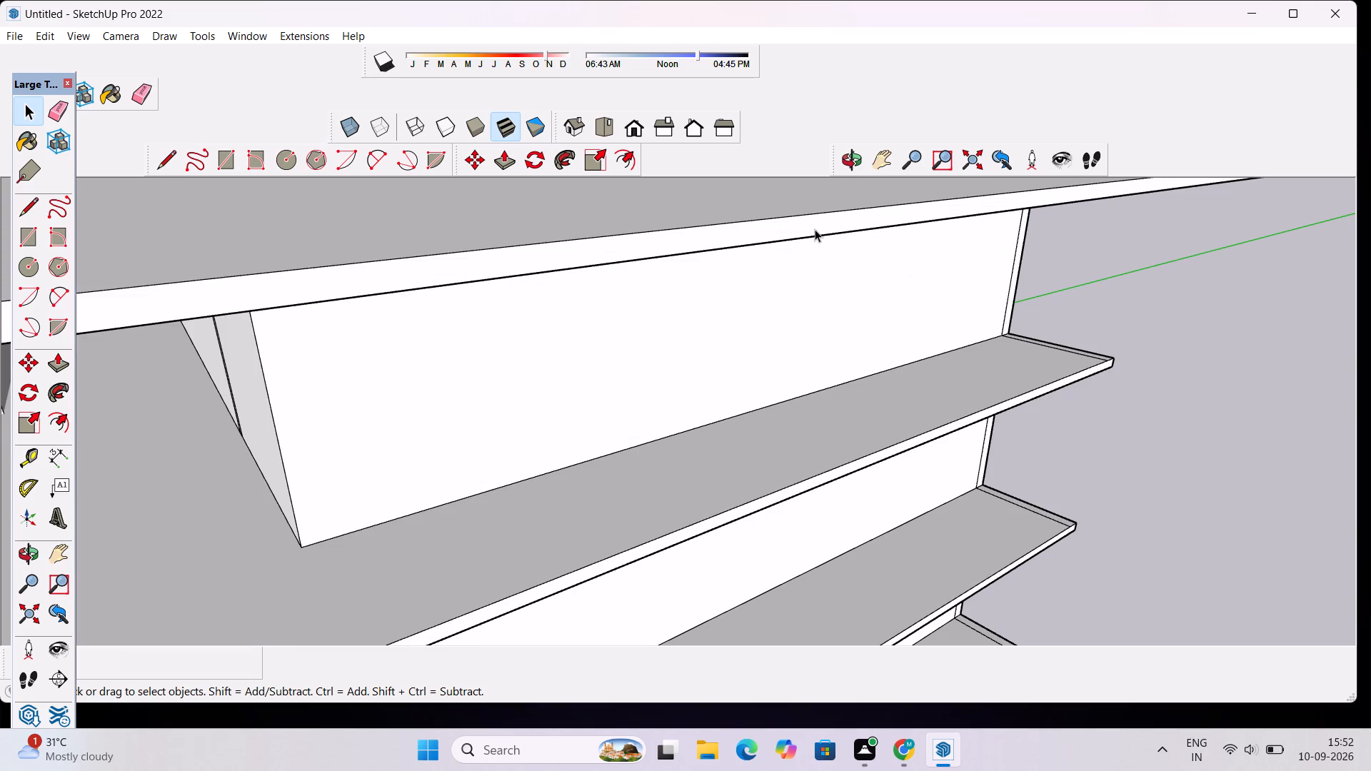
click(815, 229)
key(p)
click(815, 229)
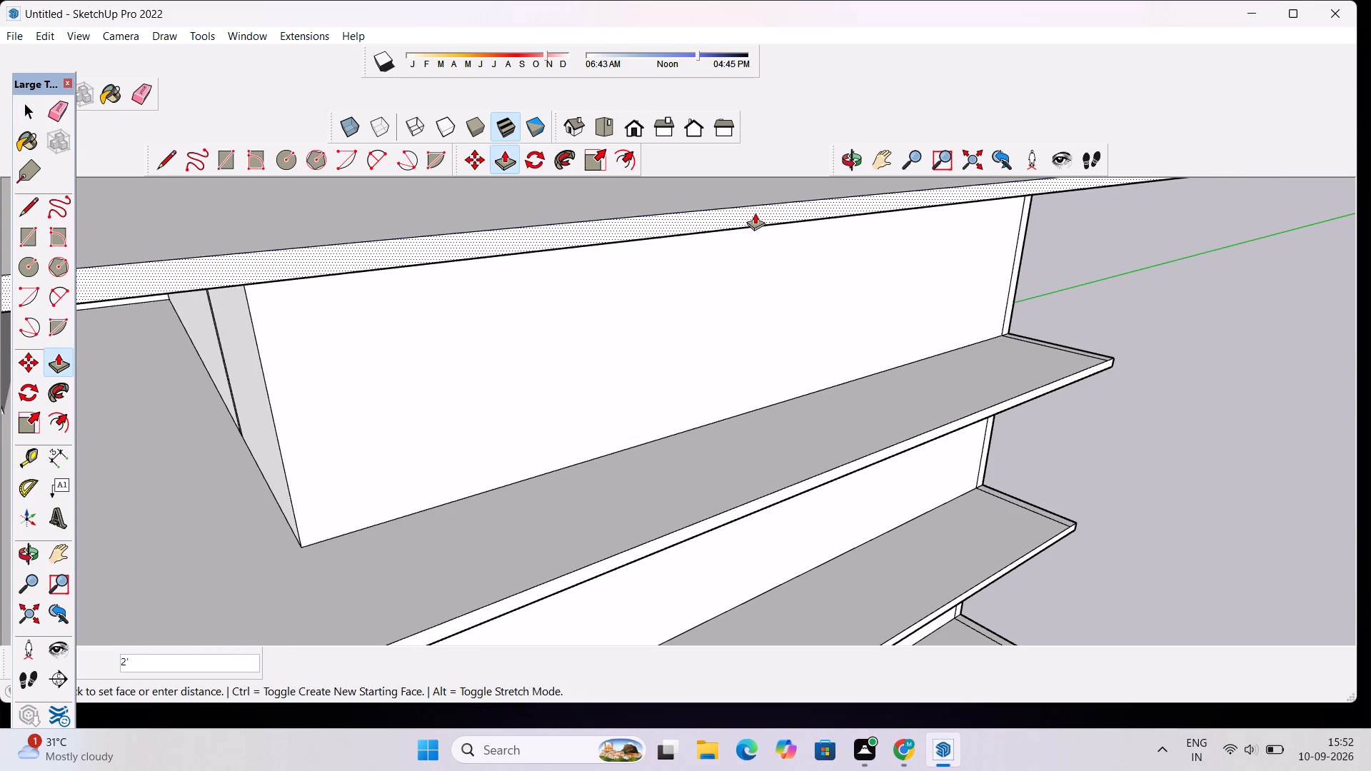
key(5)
key(apostrophe)
key(Return)
scroll(752, 215, down, 13)
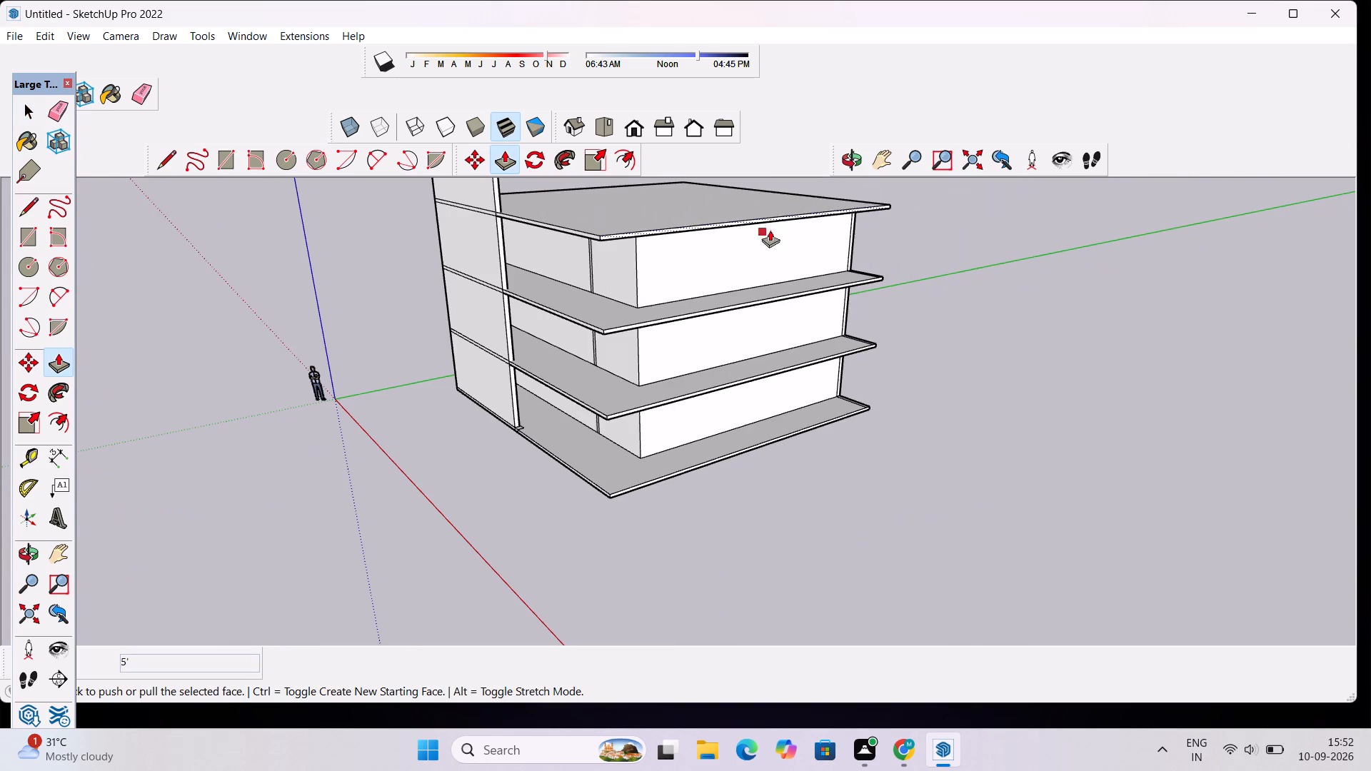
Examine the roof and floor slab overhangs from the front, the corner and the open side.
click(845, 158)
drag(610, 328, 904, 337)
scroll(633, 283, down, 11)
drag(681, 425, 678, 330)
scroll(693, 235, up, 11)
drag(822, 450, 708, 471)
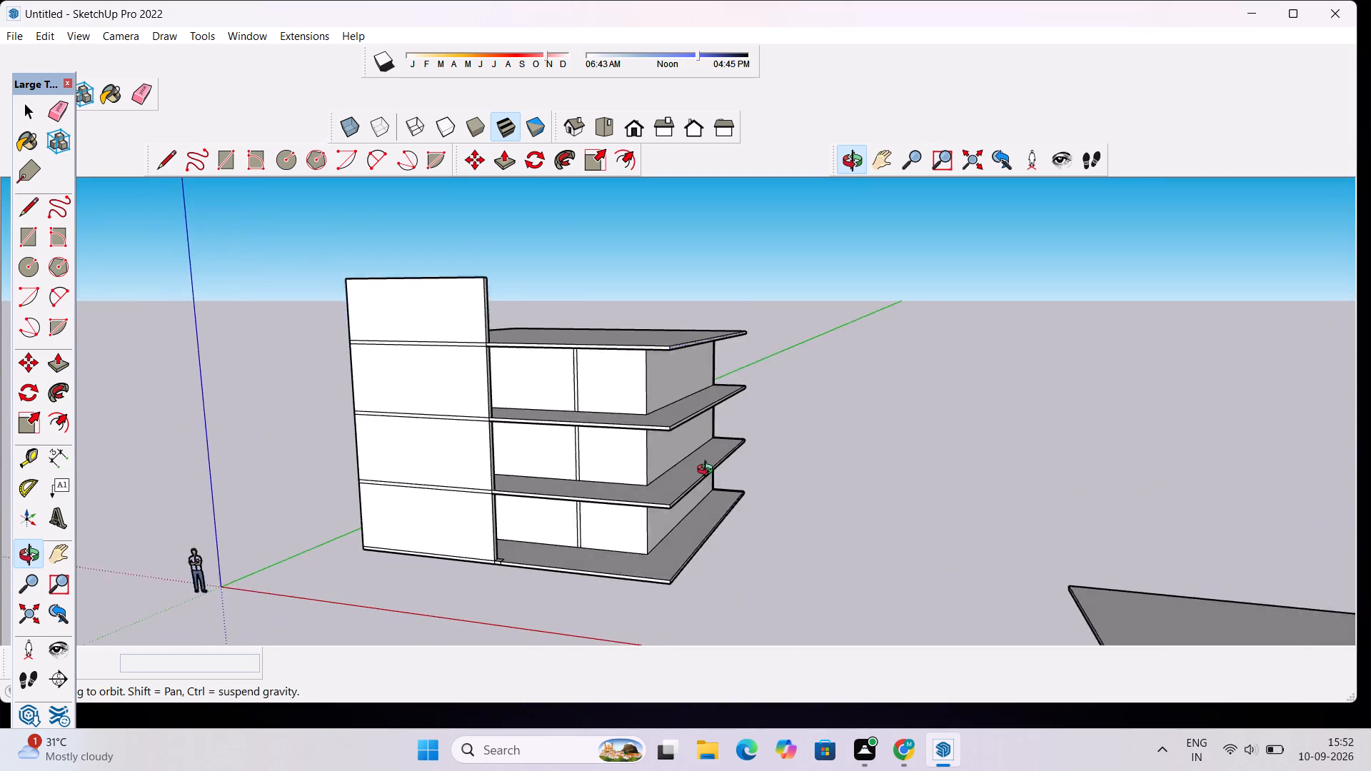
drag(708, 471, 574, 477)
scroll(629, 483, up, 5)
drag(753, 562, 646, 560)
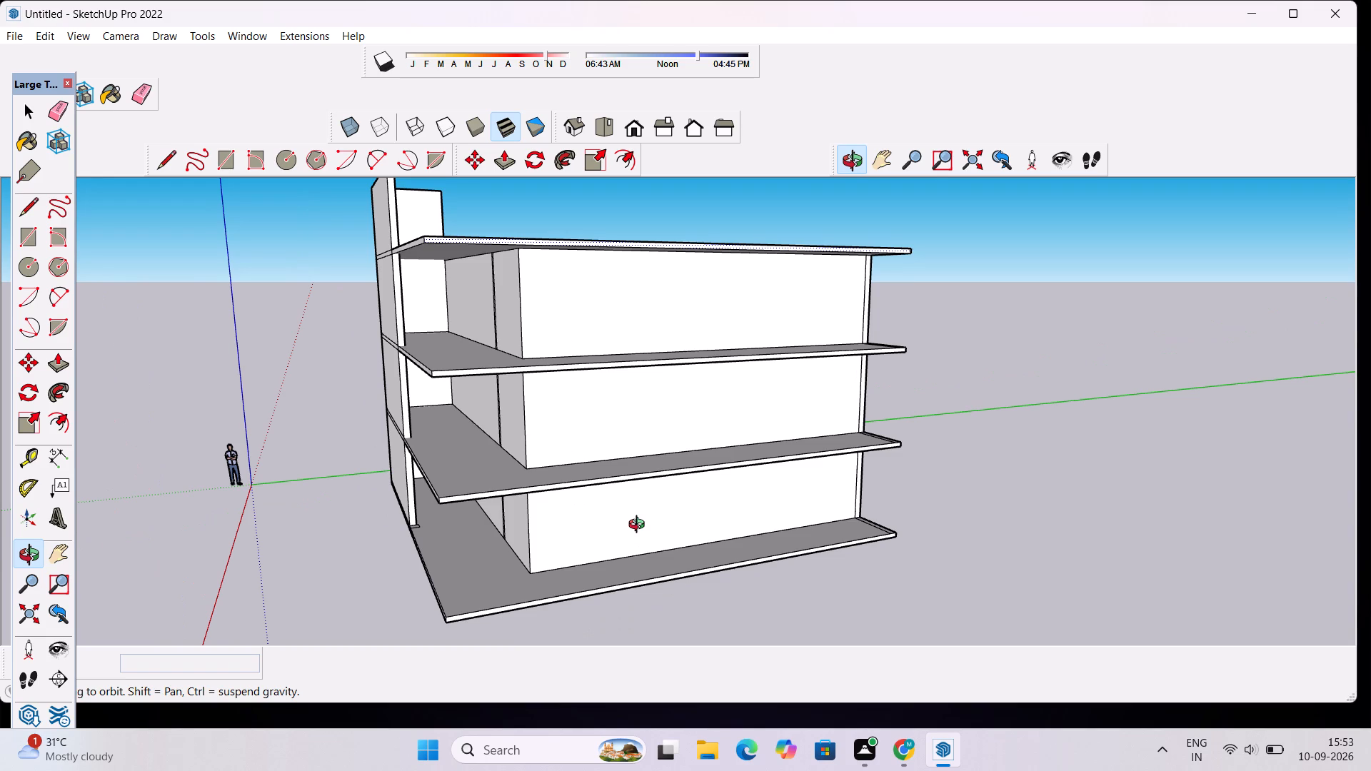
scroll(472, 486, down, 2)
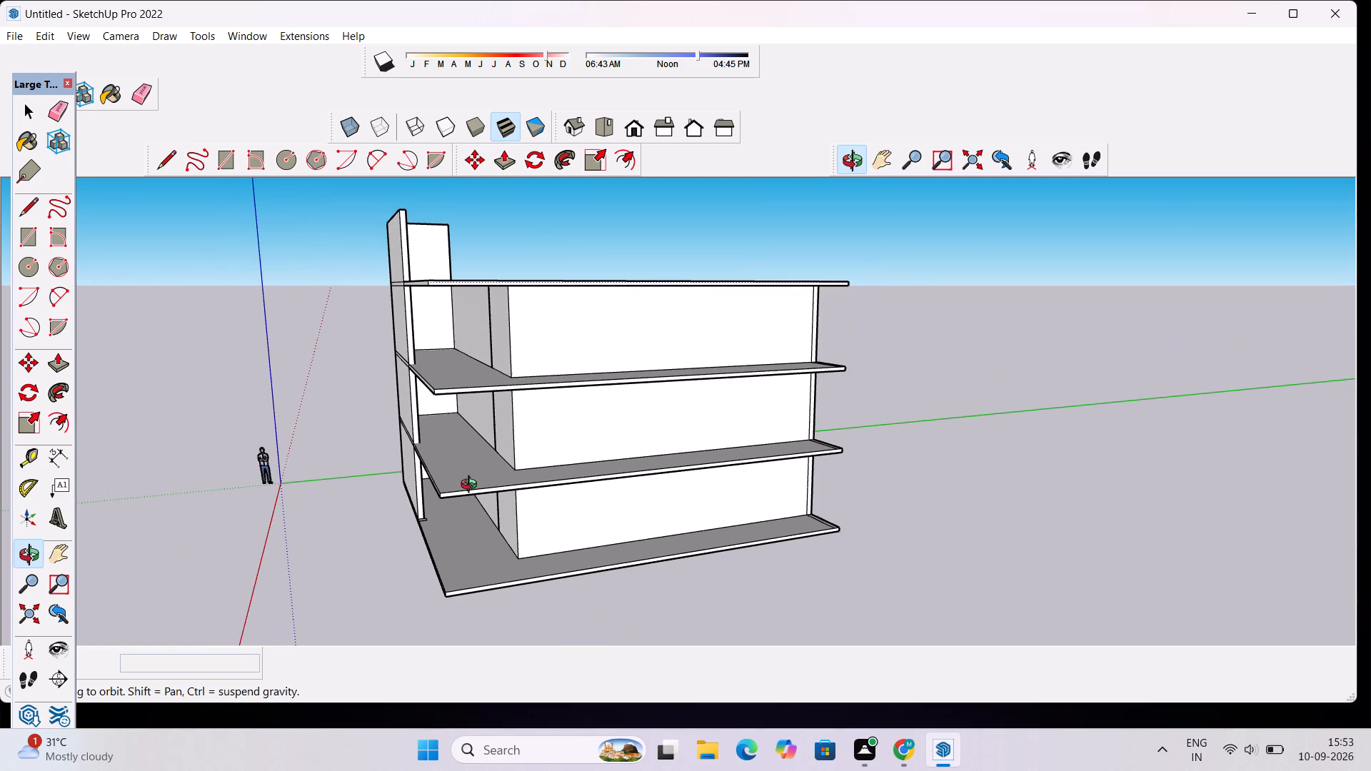
Examine the building from the front and the slab overhangs around the open-side corner of the lowest slab.
drag(400, 492, 540, 493)
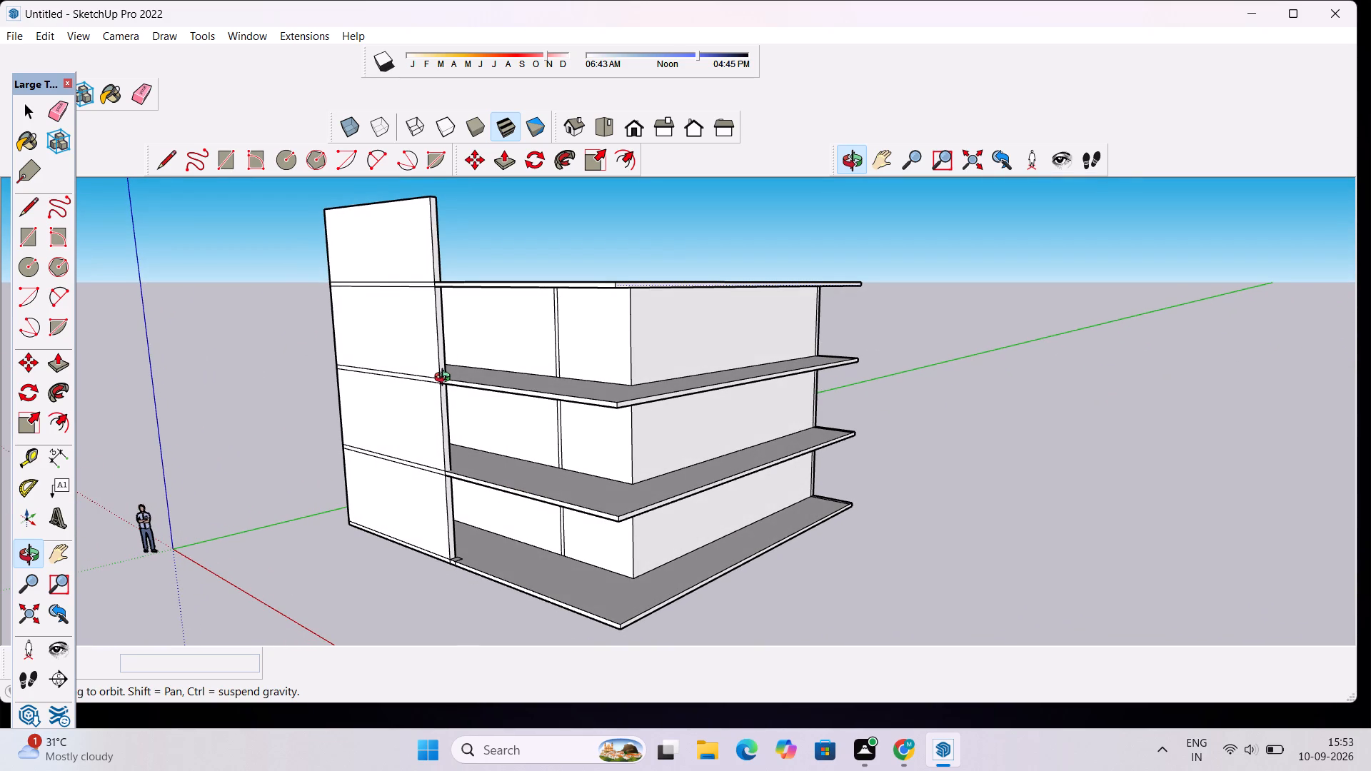
scroll(405, 439, down, 1)
drag(371, 452, 494, 443)
scroll(544, 475, up, 1)
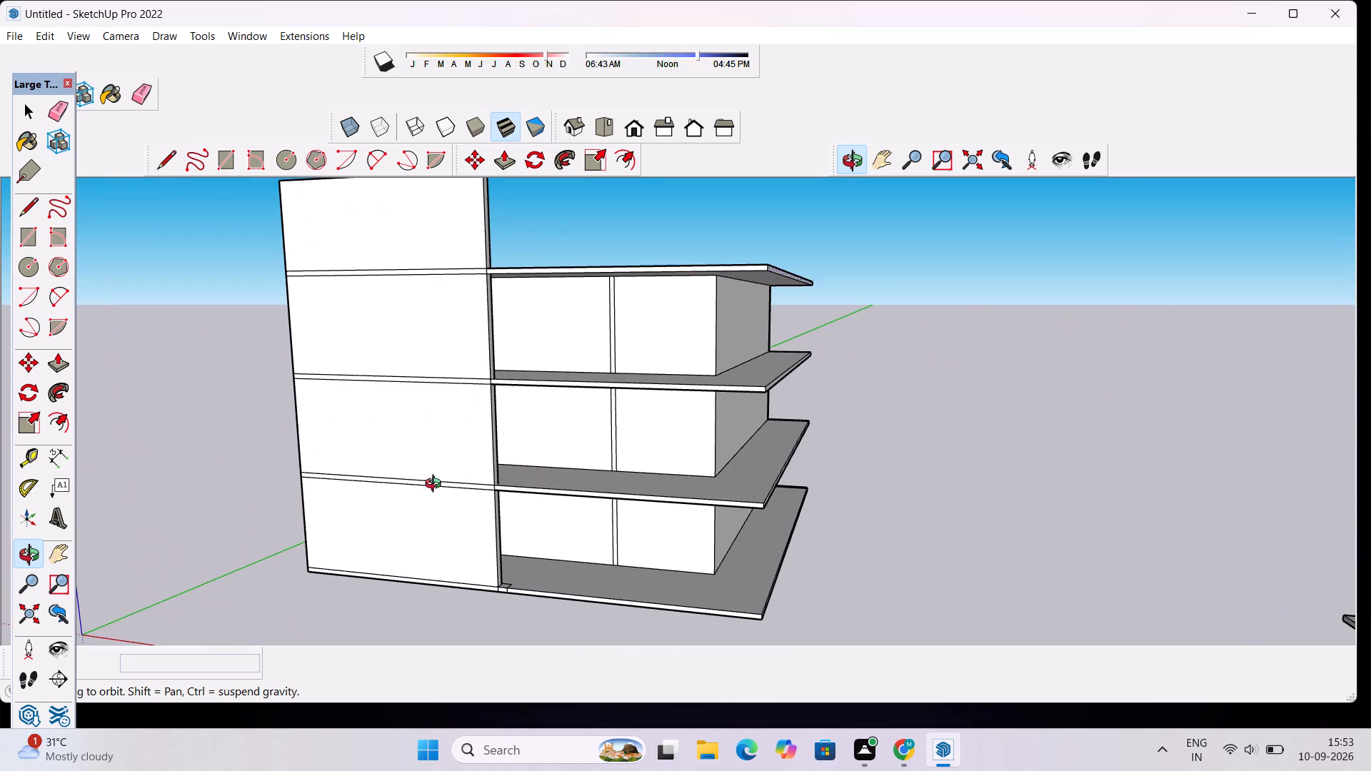
drag(510, 485, 639, 490)
scroll(1003, 509, up, 4)
scroll(840, 521, up, 2)
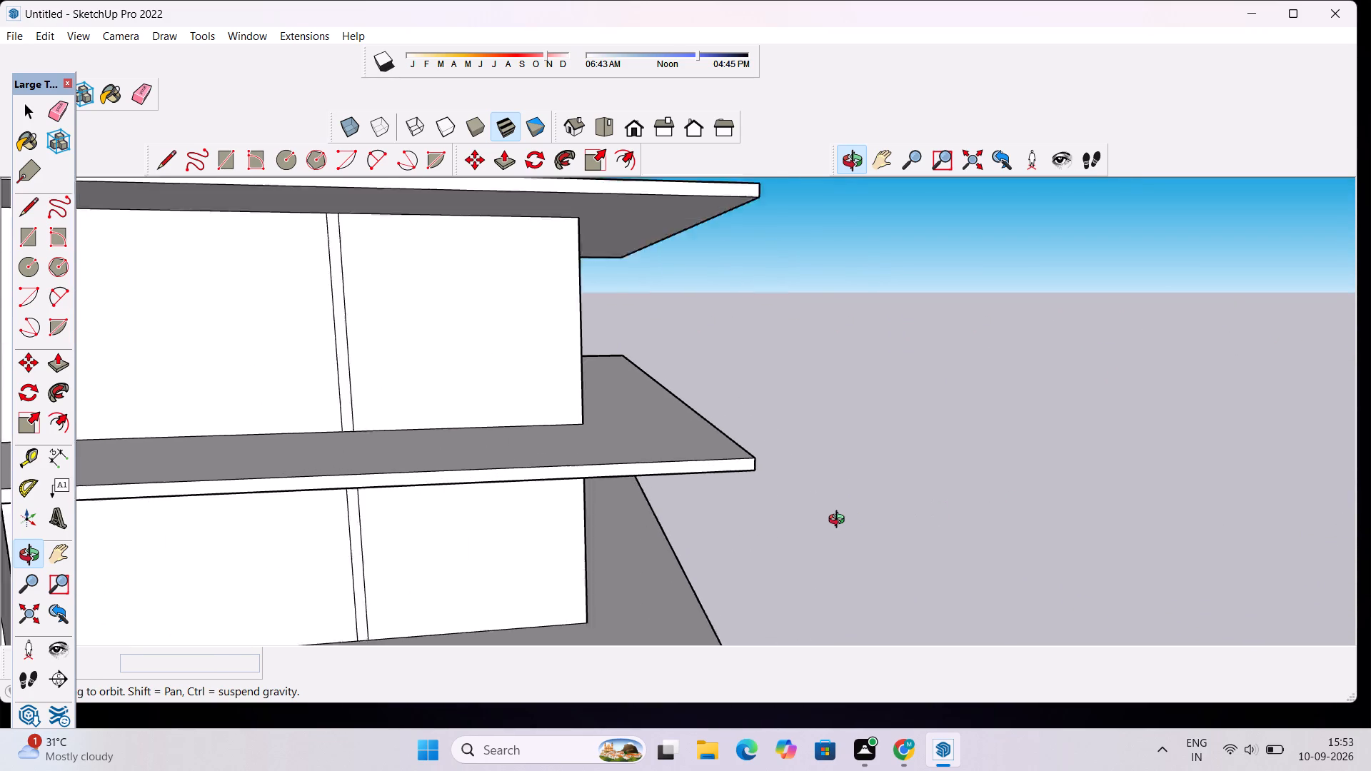
scroll(840, 521, up, 1)
scroll(838, 521, down, 4)
drag(843, 517, 795, 520)
scroll(738, 522, up, 1)
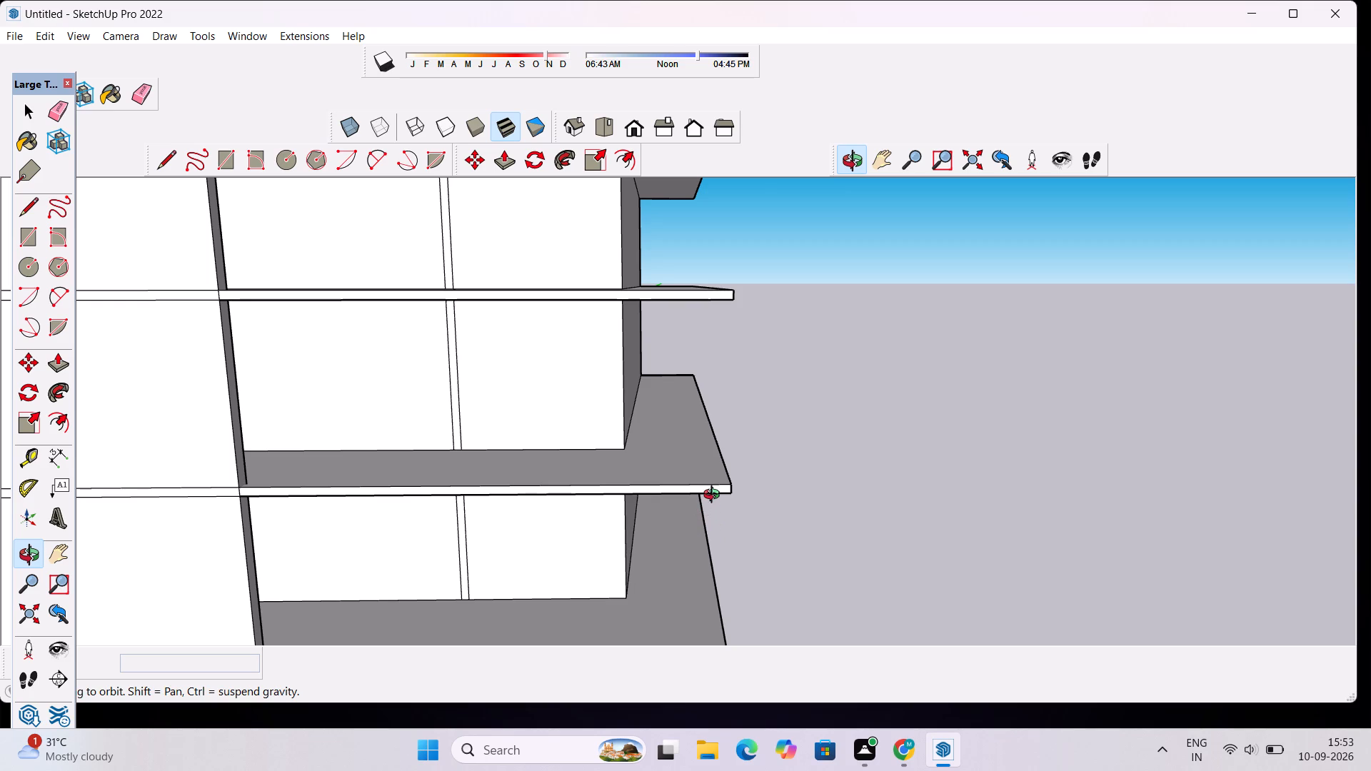
scroll(646, 421, down, 2)
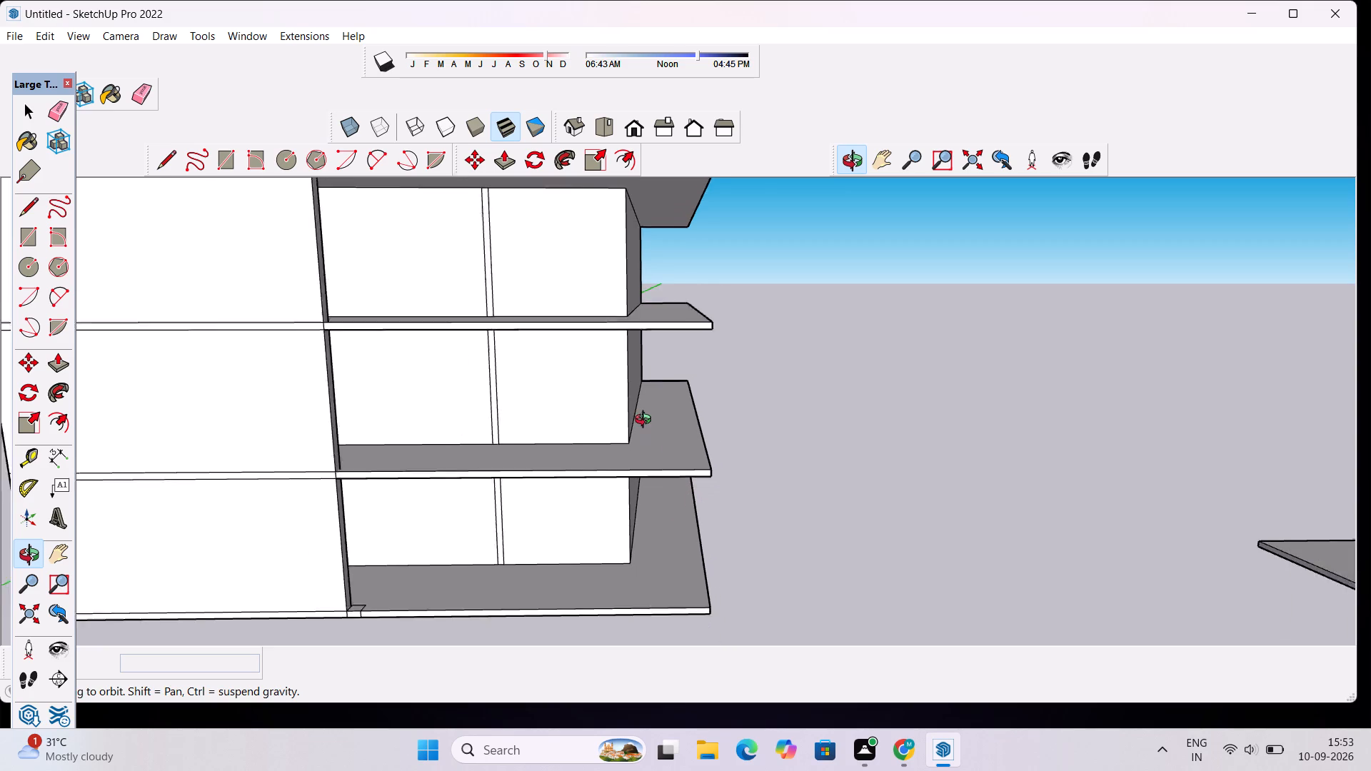
scroll(646, 421, down, 1)
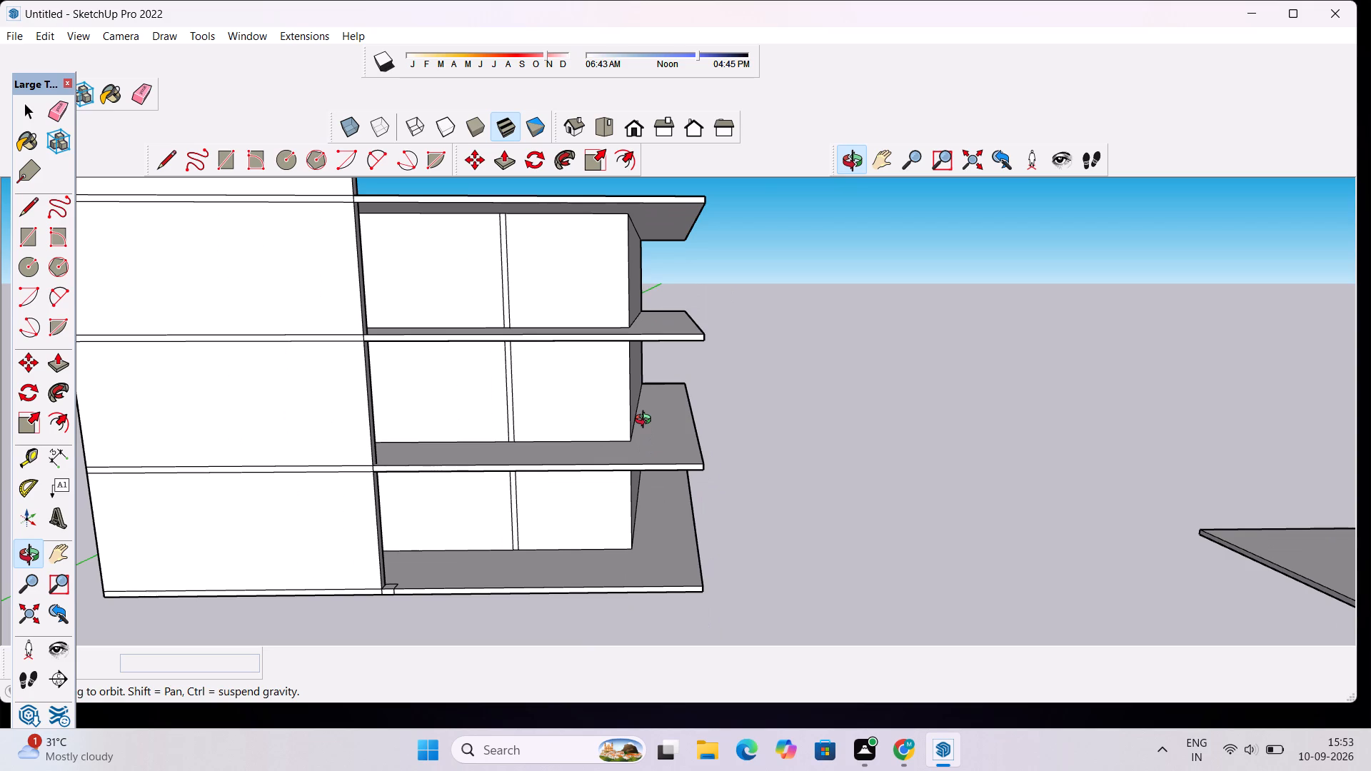
scroll(582, 460, up, 1)
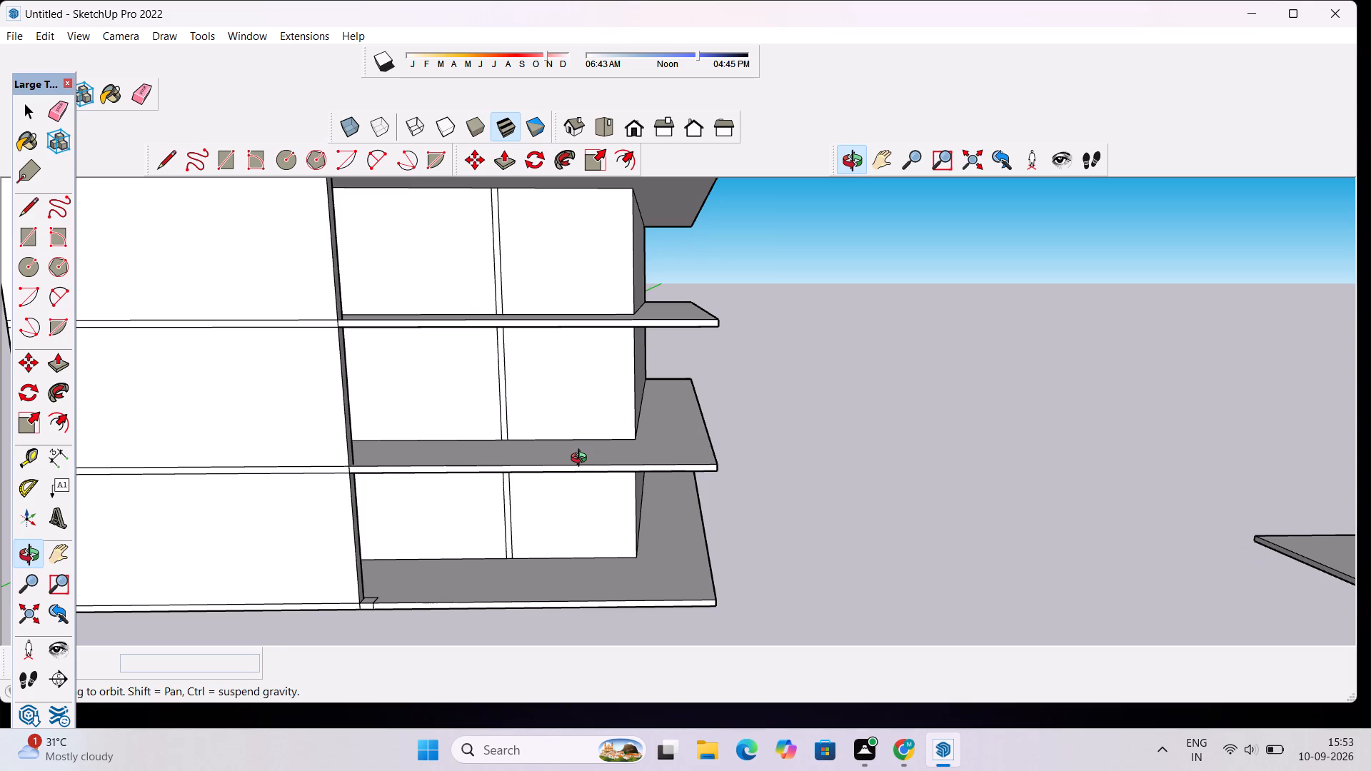
scroll(610, 508, down, 2)
drag(603, 538, 606, 485)
scroll(613, 475, up, 3)
drag(780, 480, 608, 535)
scroll(594, 597, up, 9)
drag(598, 563, 553, 554)
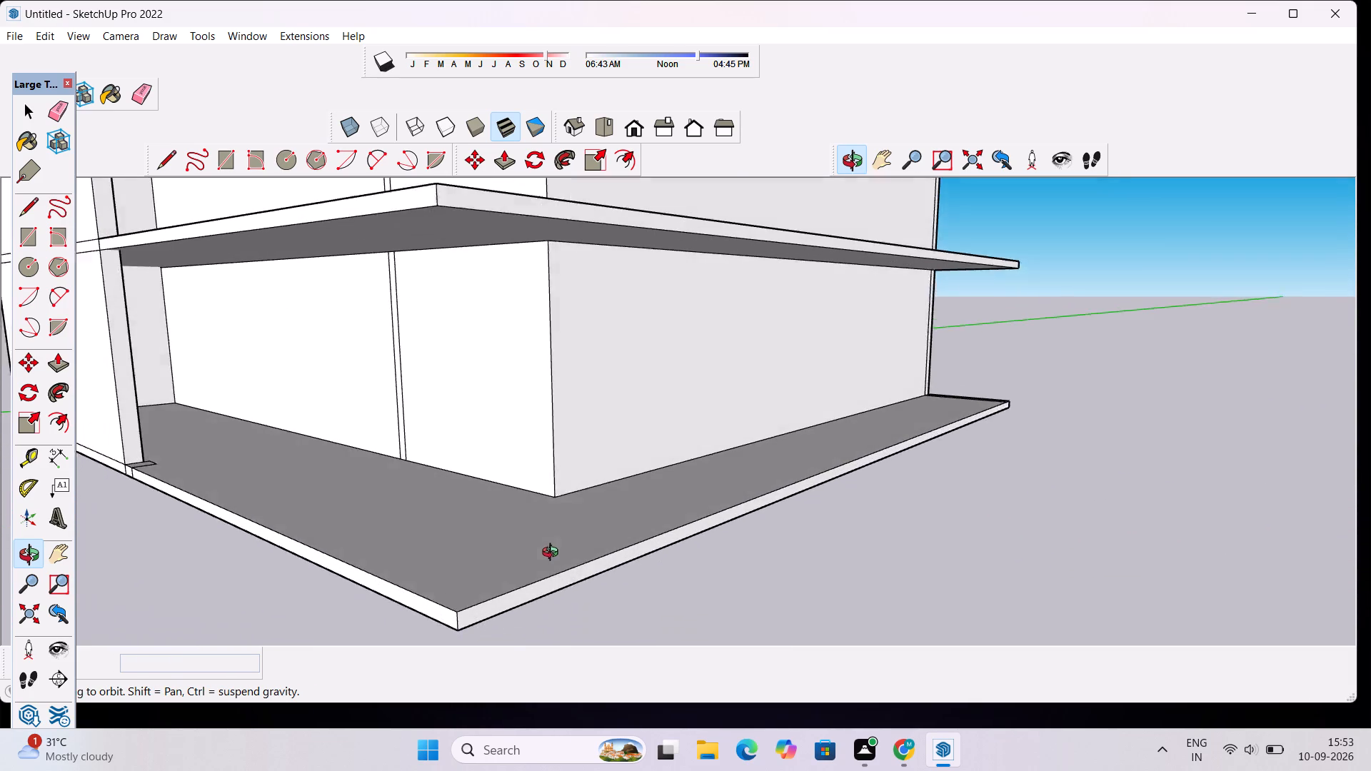
drag(553, 554, 531, 563)
scroll(446, 608, up, 3)
drag(452, 593, 380, 613)
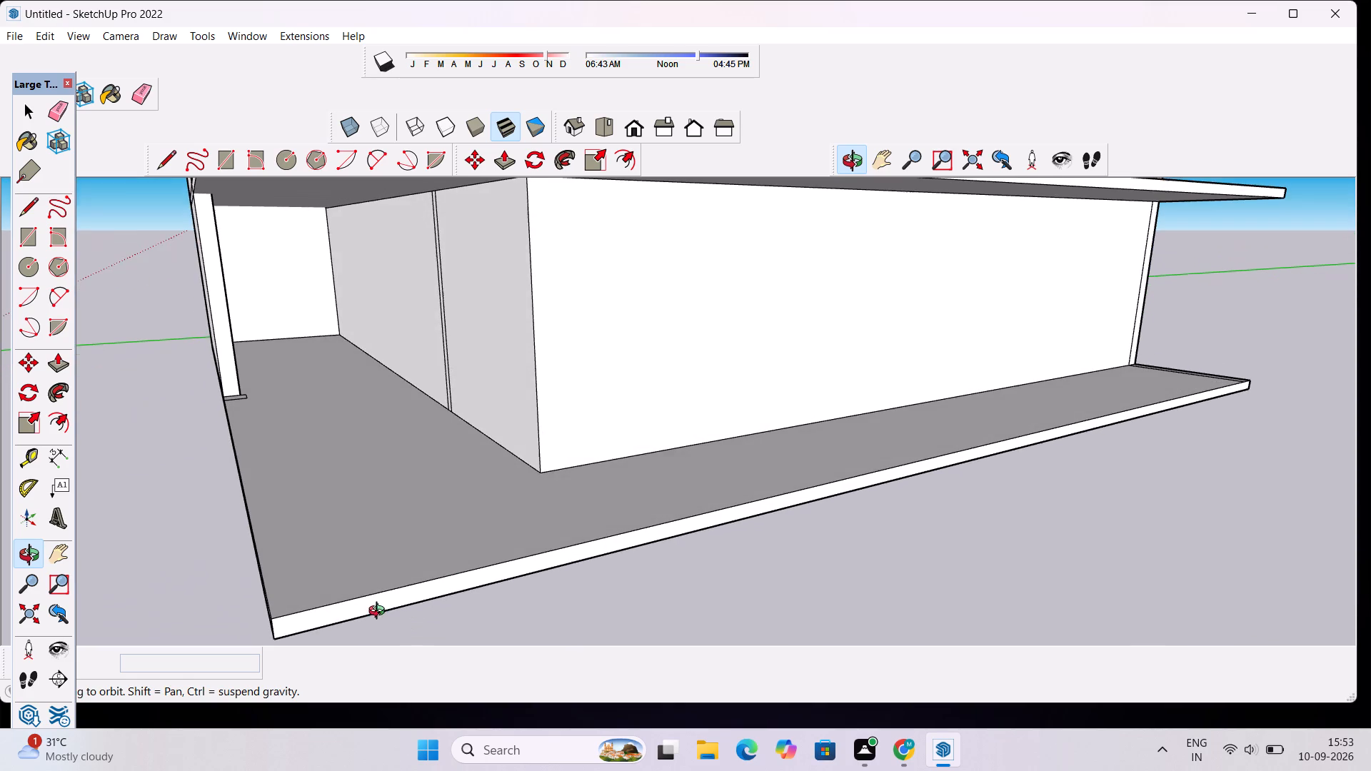
drag(380, 613, 382, 610)
Place two guides on the lowest slab, 1' inside its front edge and 1' inside its open-side edge.
key(t)
scroll(298, 592, up, 4)
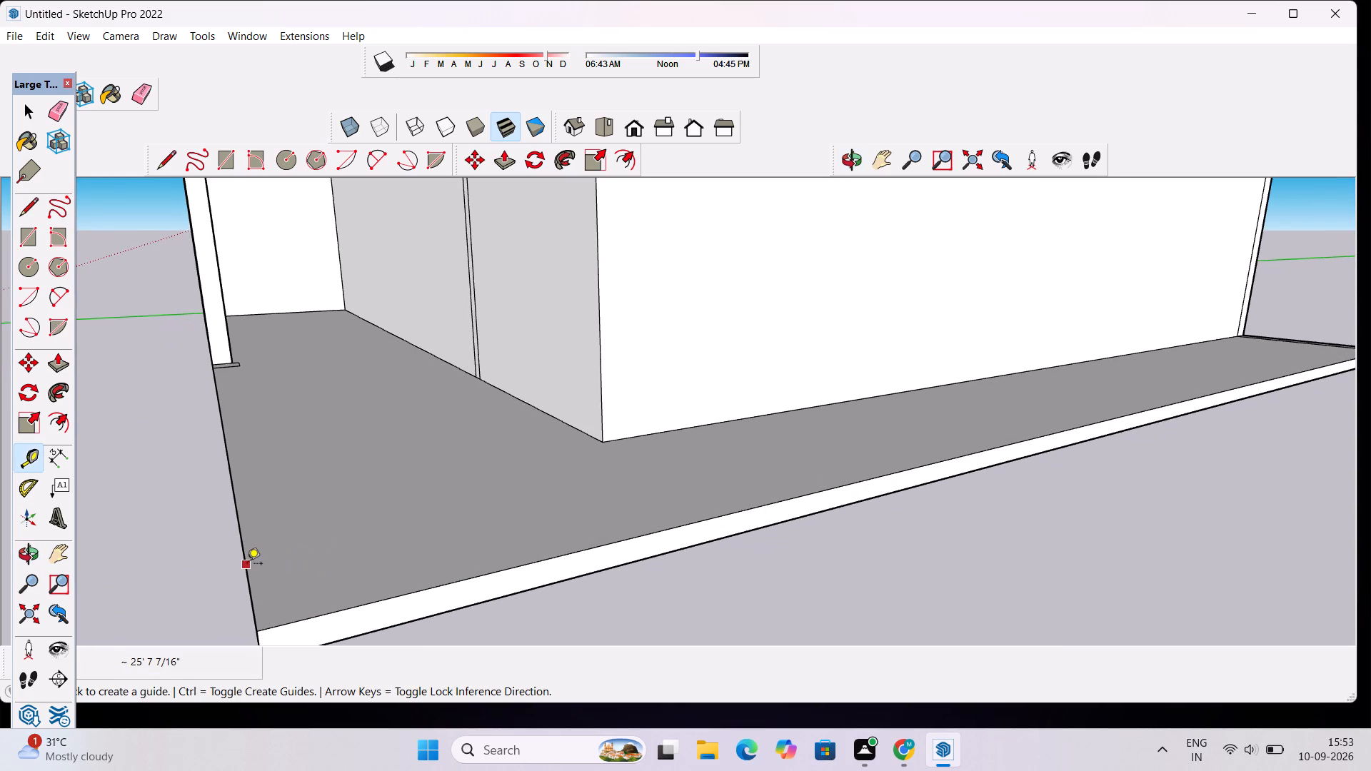
click(247, 565)
text(1')
key(Return)
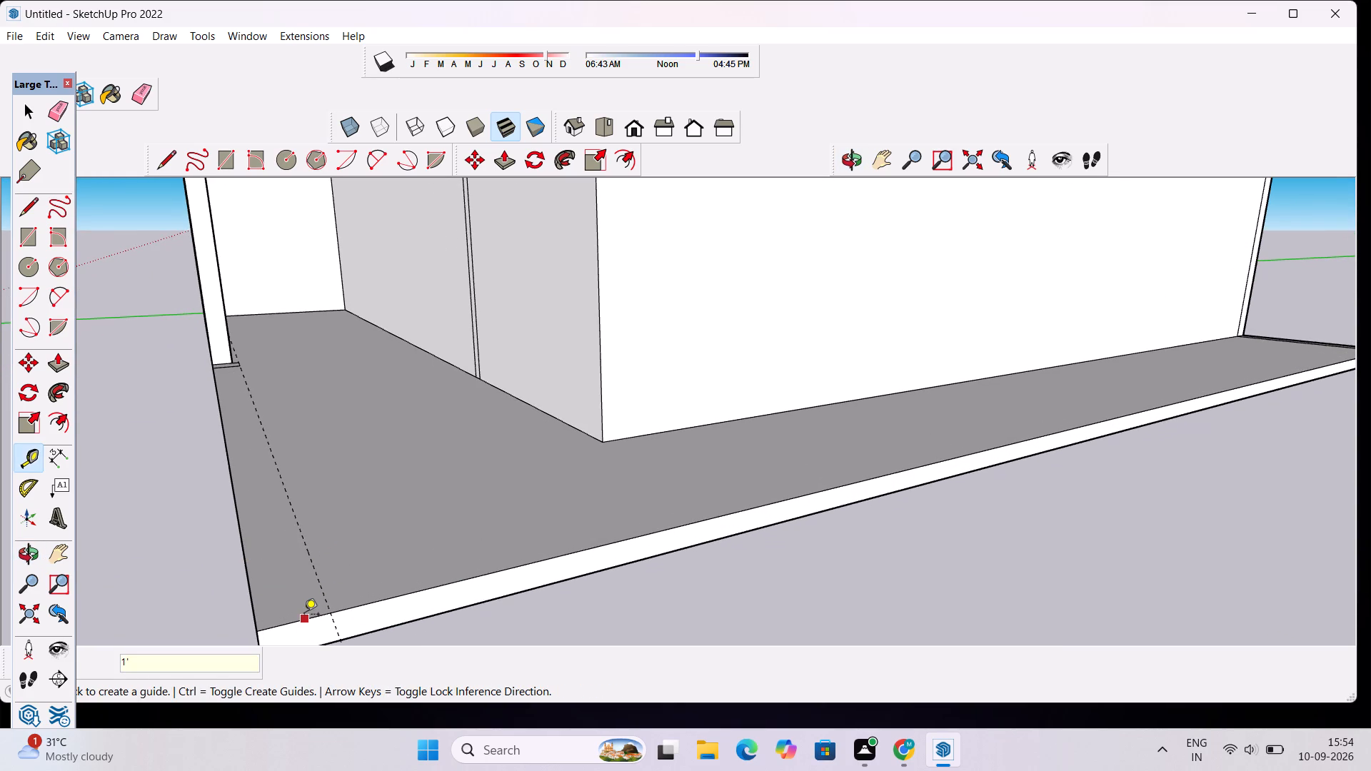
click(304, 623)
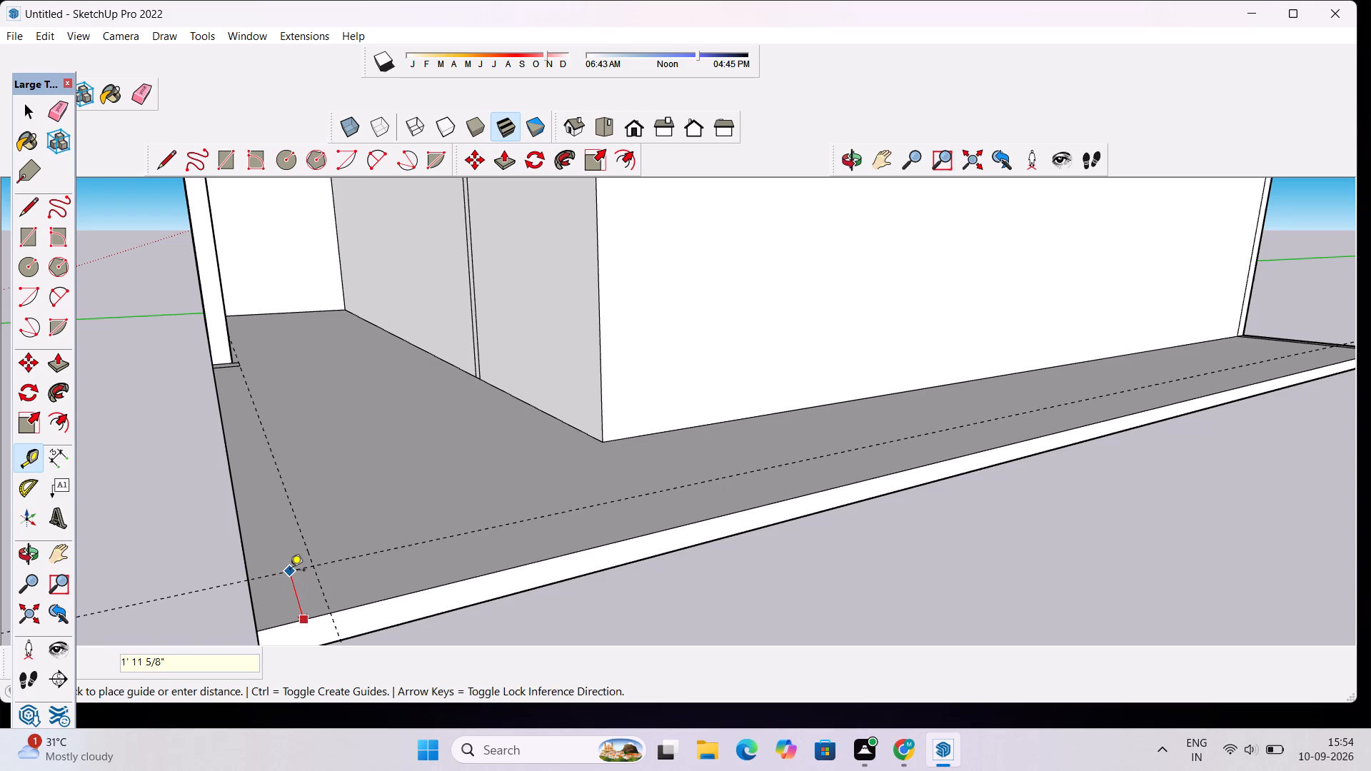
text(1')
key(Return)
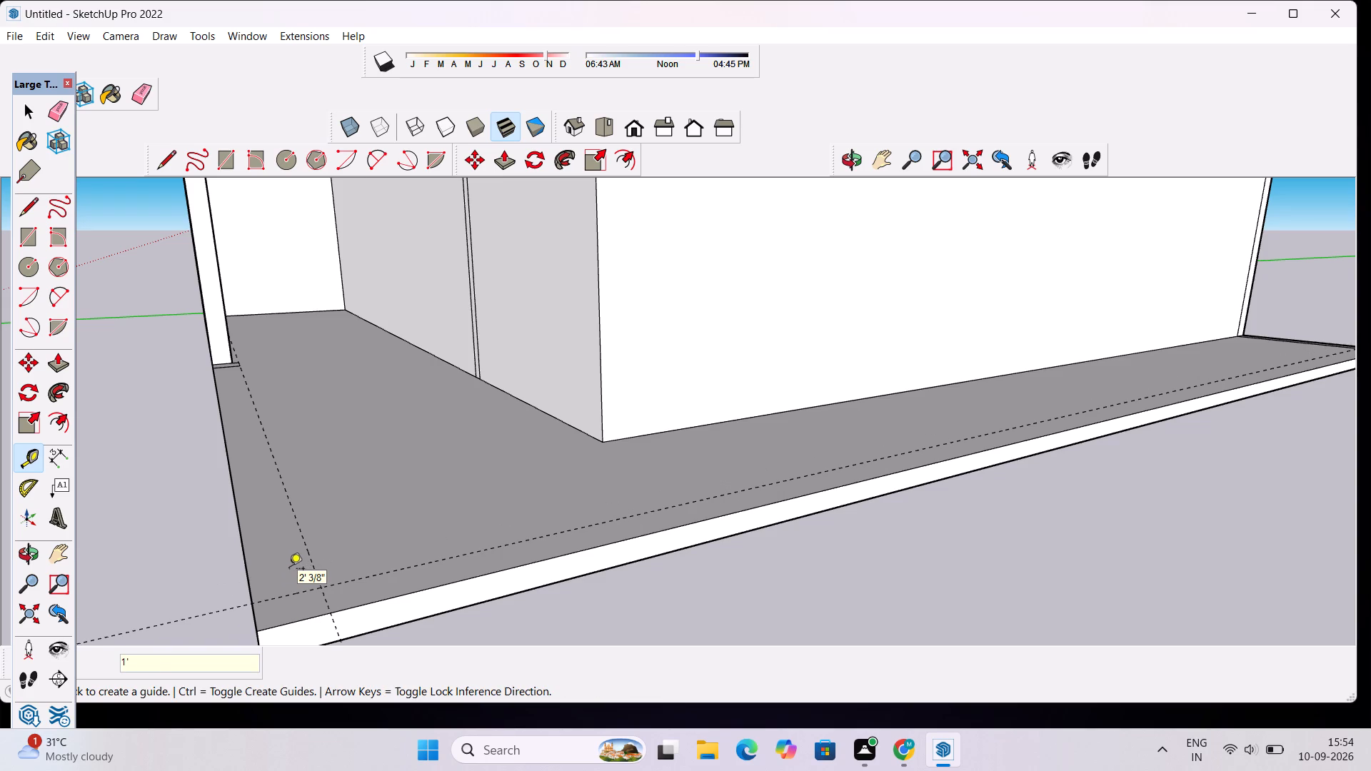
Place a guide across the lowest slab through the wall corner and a second guide 1' beyond it.
scroll(239, 591, down, 6)
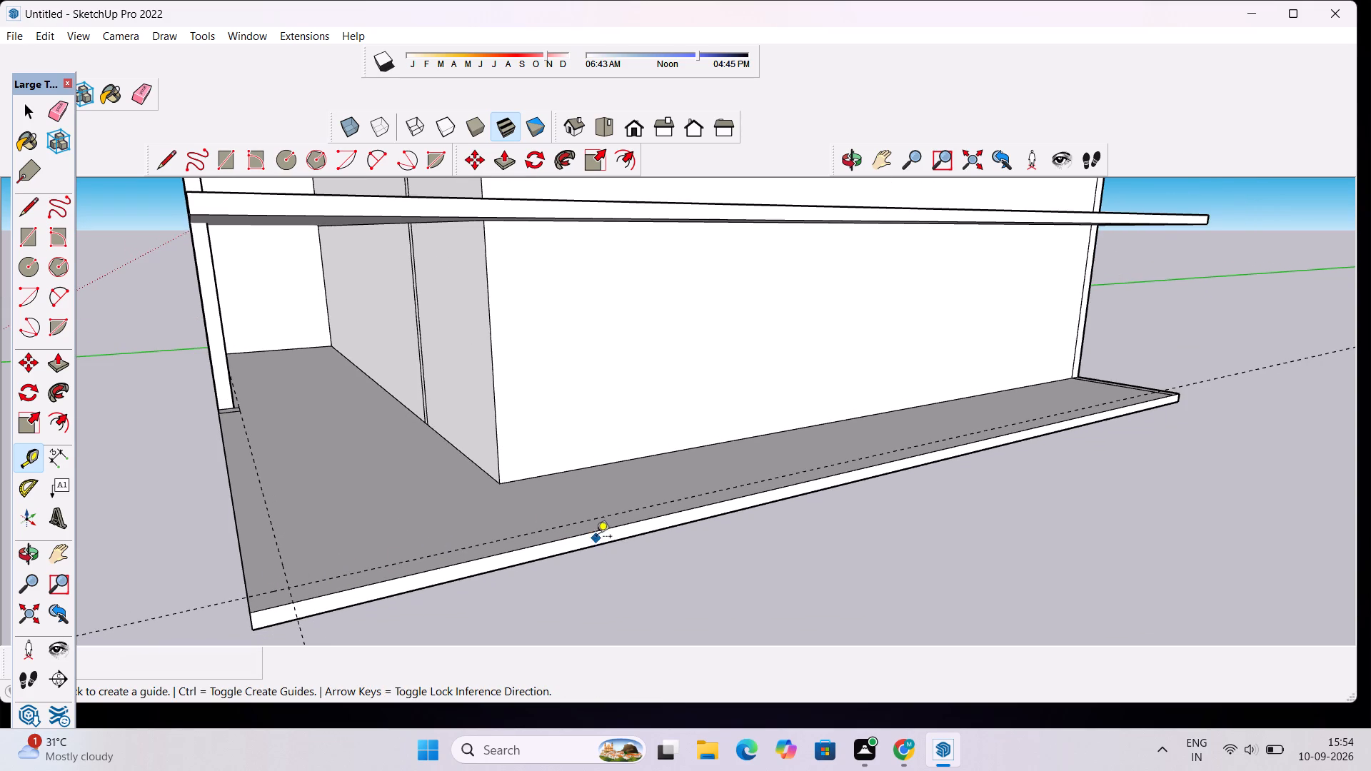
scroll(556, 508, down, 5)
click(850, 168)
drag(863, 241, 830, 266)
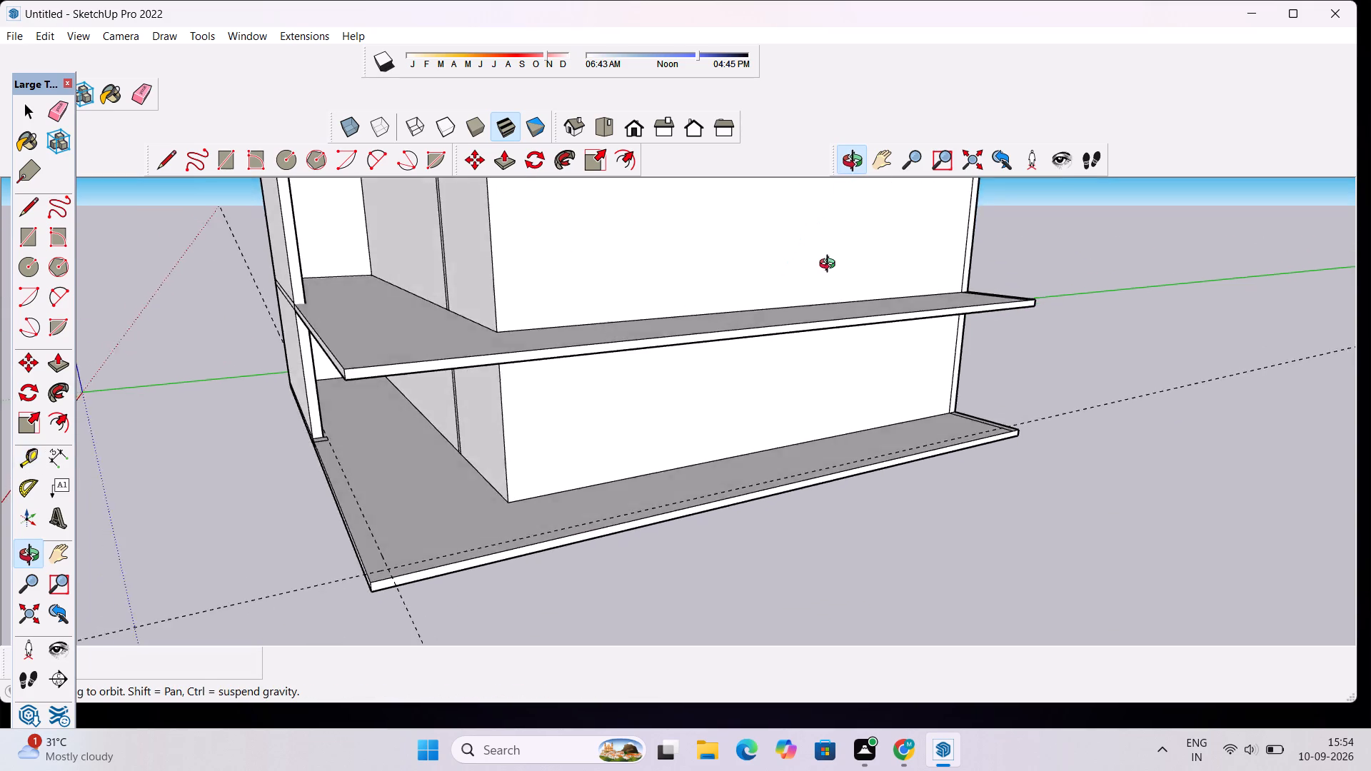
drag(830, 266, 742, 297)
scroll(348, 552, down, 2)
scroll(380, 551, up, 4)
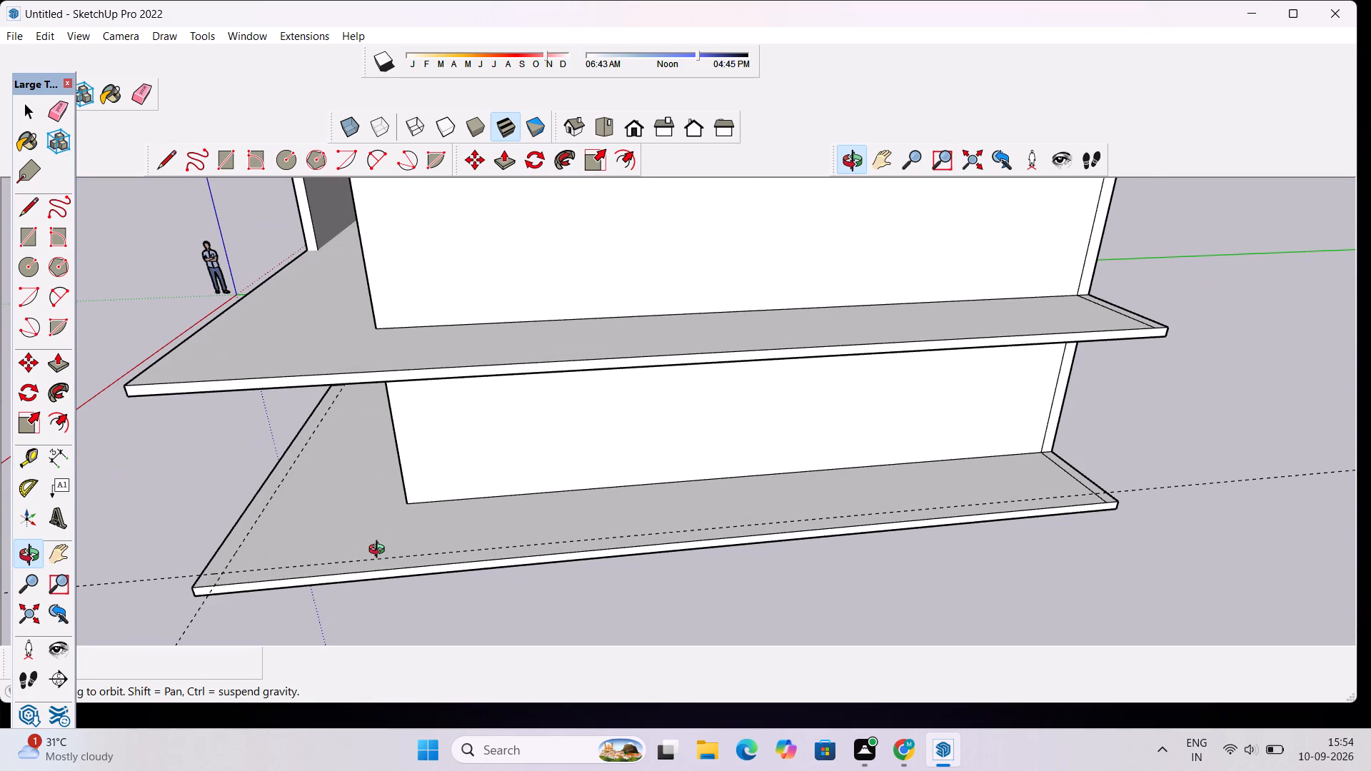
key(space)
text(t)
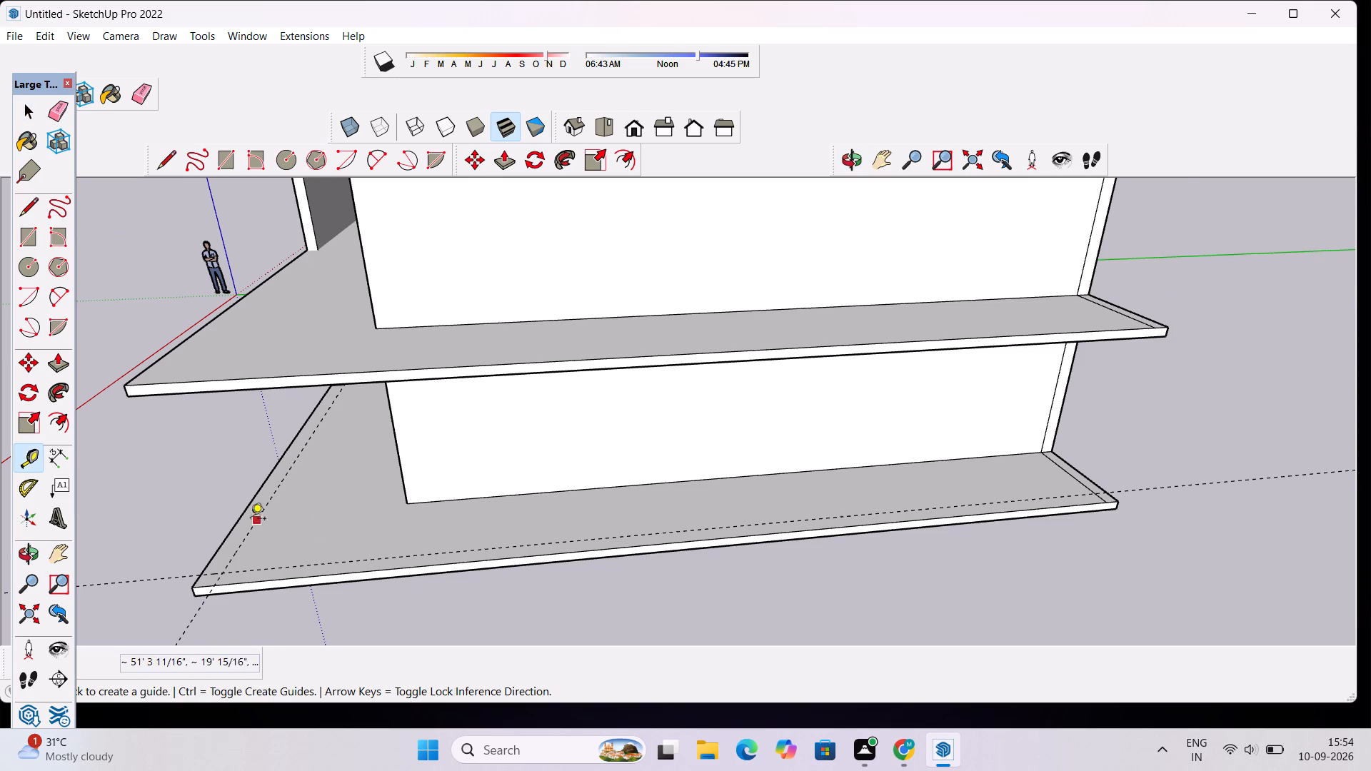
scroll(237, 523, up, 3)
click(269, 512)
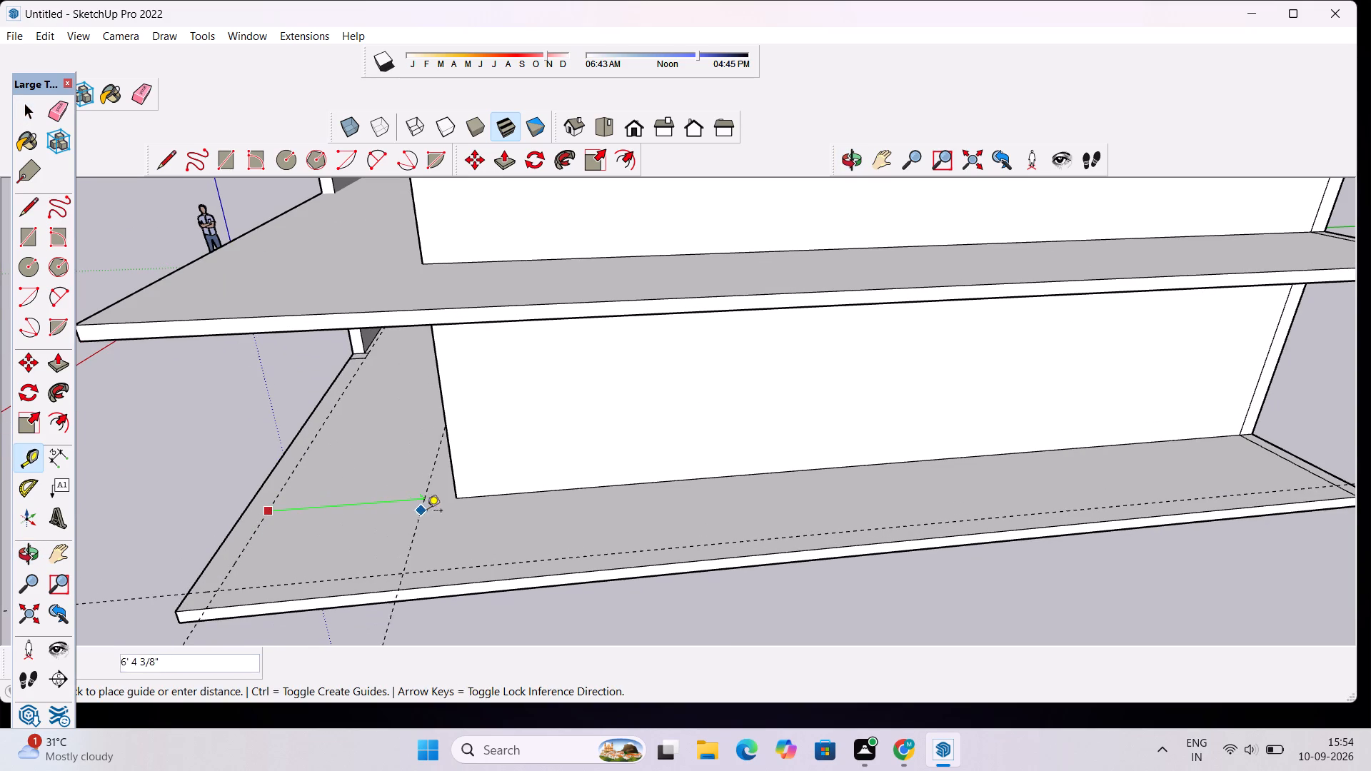
click(456, 499)
click(451, 519)
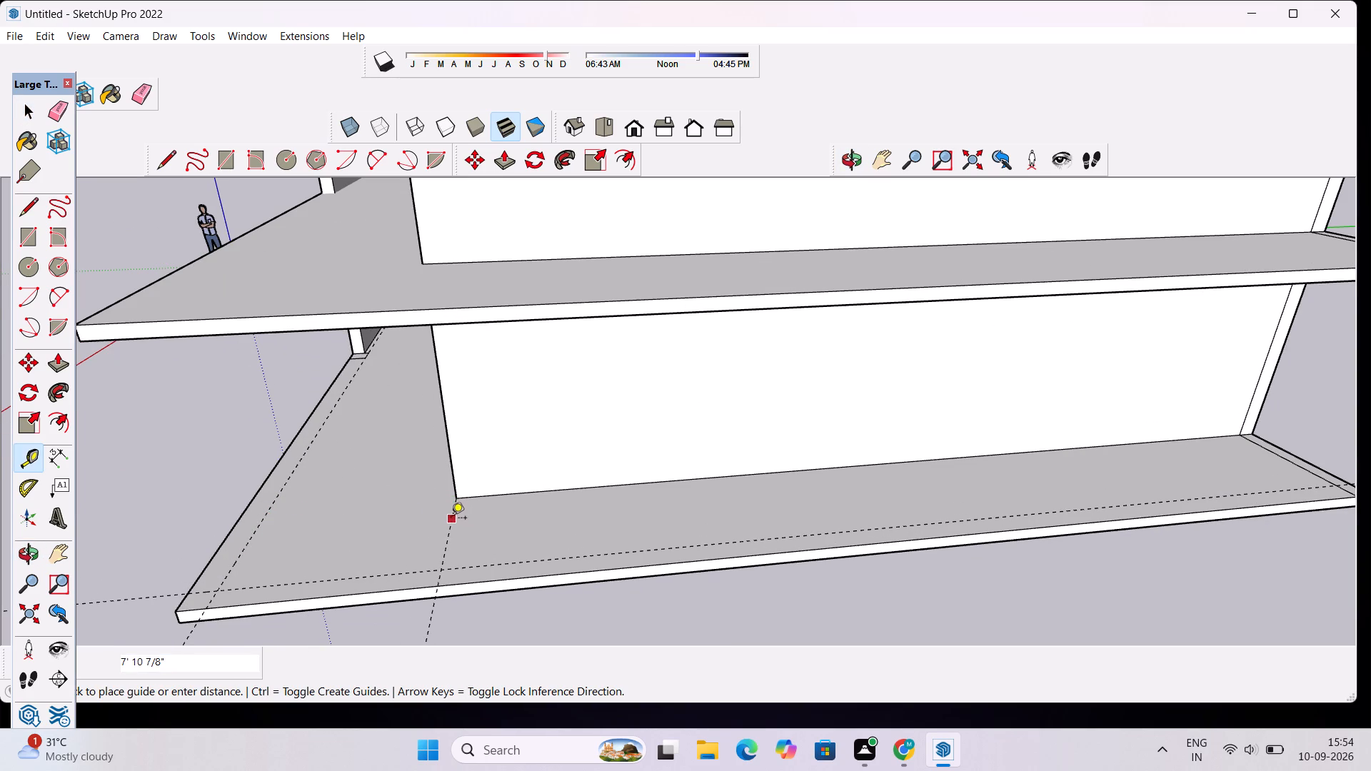
text(1')
key(Return)
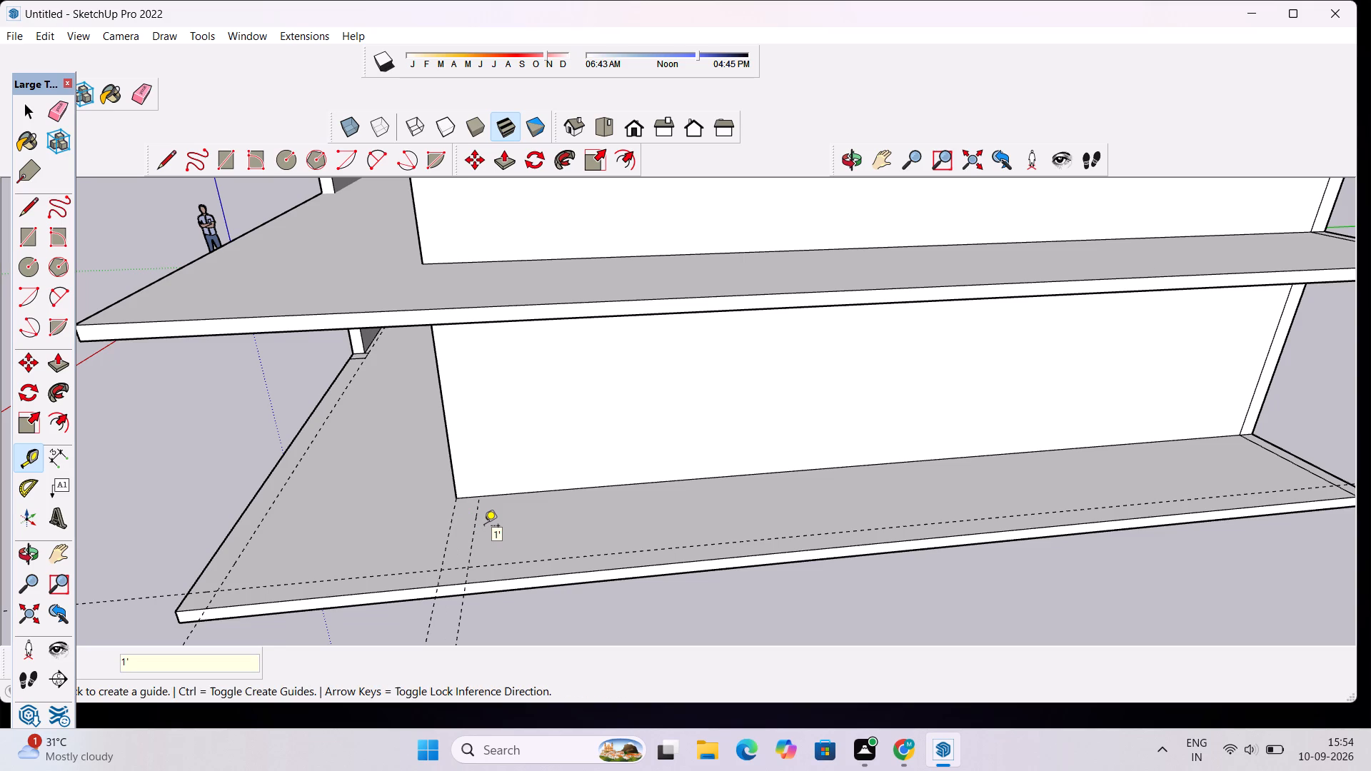
Place a guide across the lowest slab about 18' 8" farther along the wall and another 1' beyond it.
click(479, 513)
scroll(606, 507, down, 6)
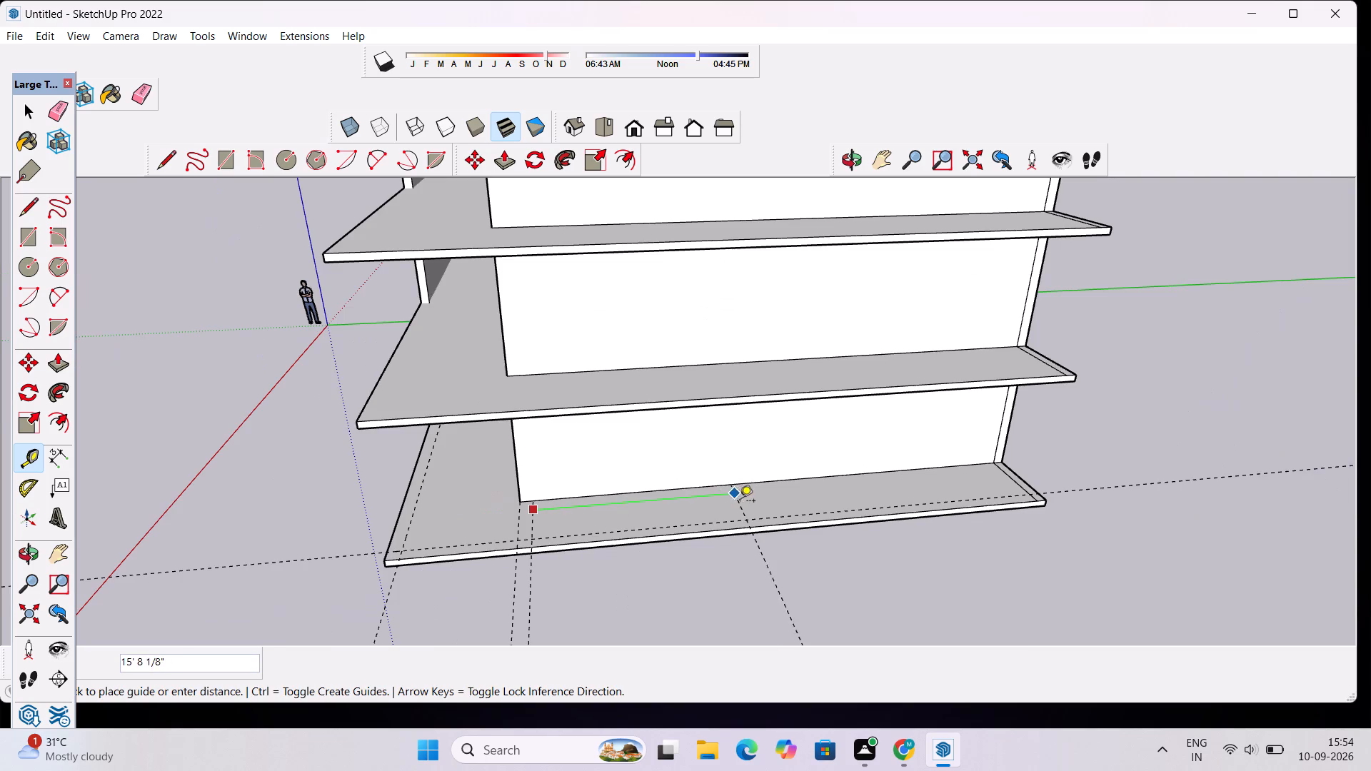
scroll(768, 501, up, 3)
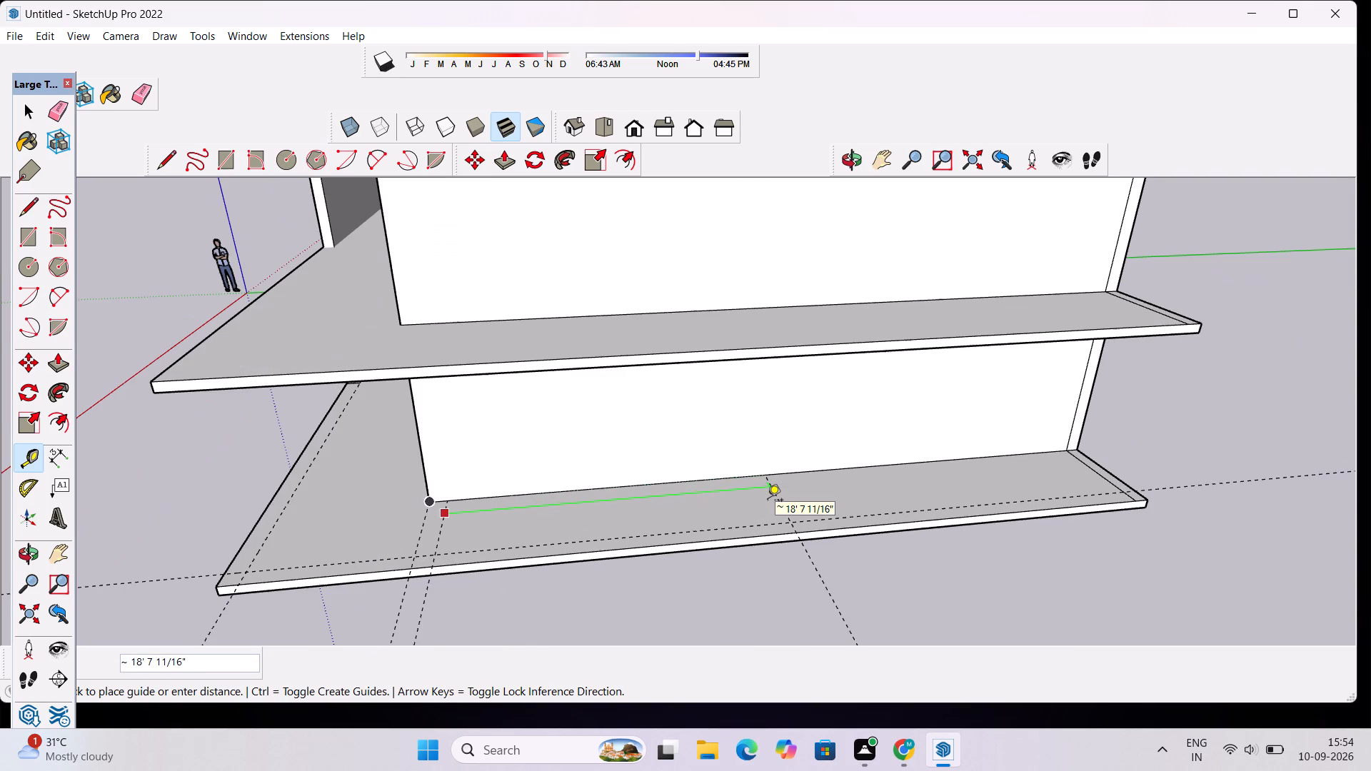
click(768, 501)
click(772, 485)
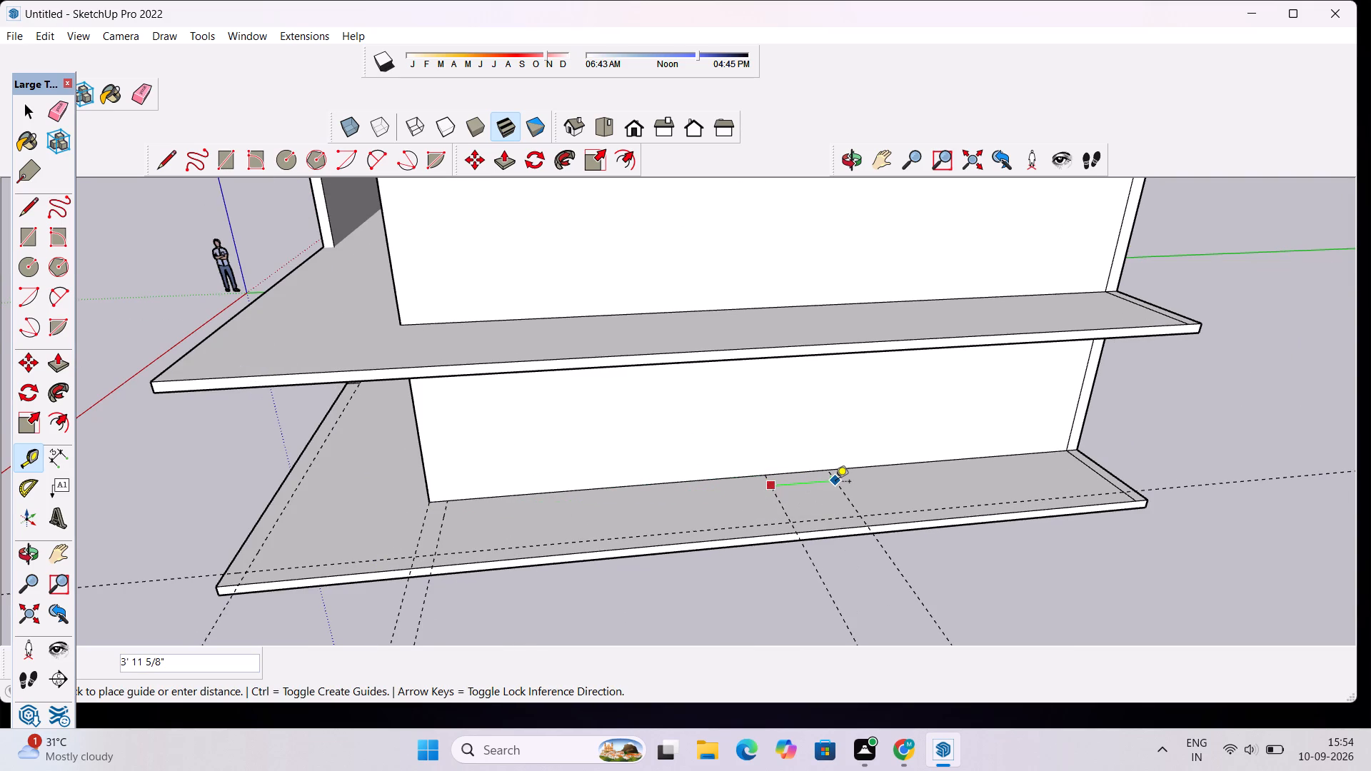
key(1)
key(apostrophe)
key(Return)
scroll(823, 489, down, 3)
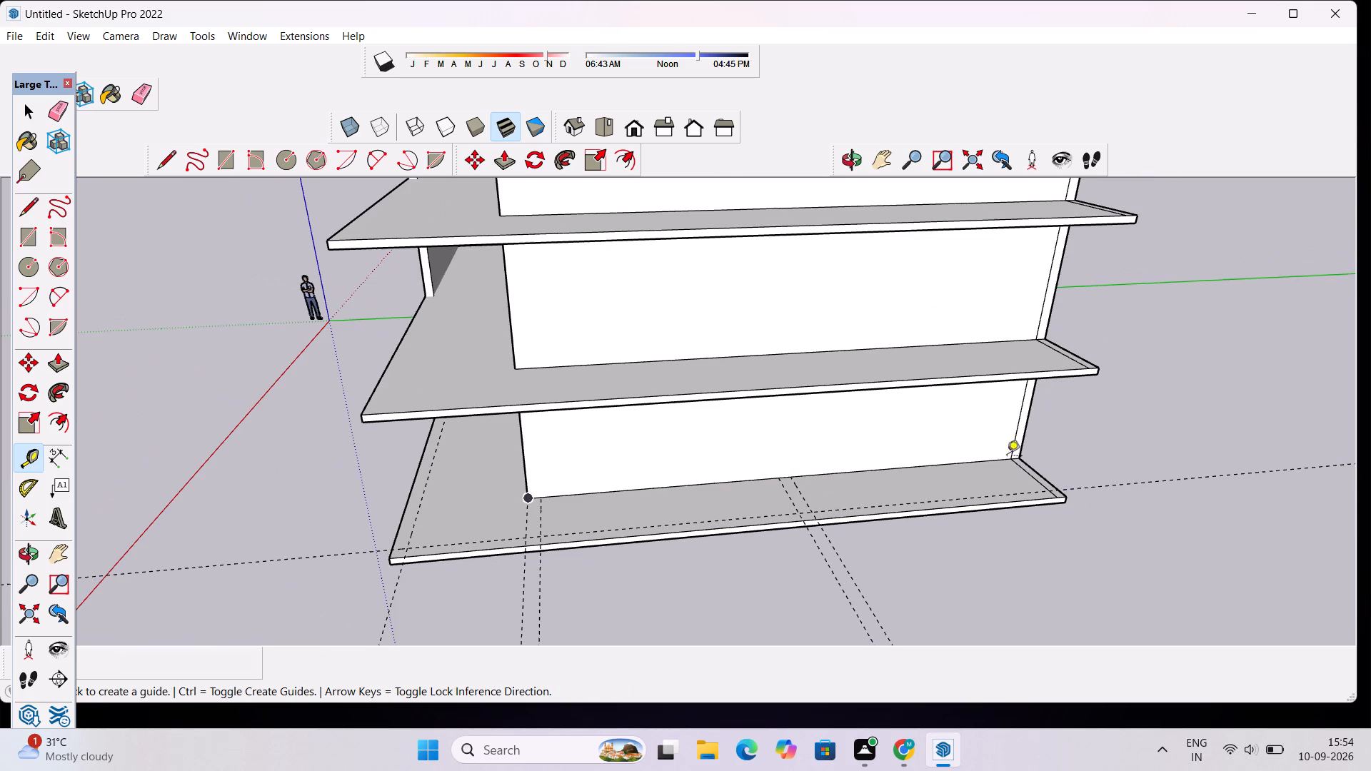
Draw two 1' by 1' rectangles along the lowest slab's open-side edge, at the front corner and between the wall-corner guides.
key(space)
scroll(765, 532, up, 1)
key(r)
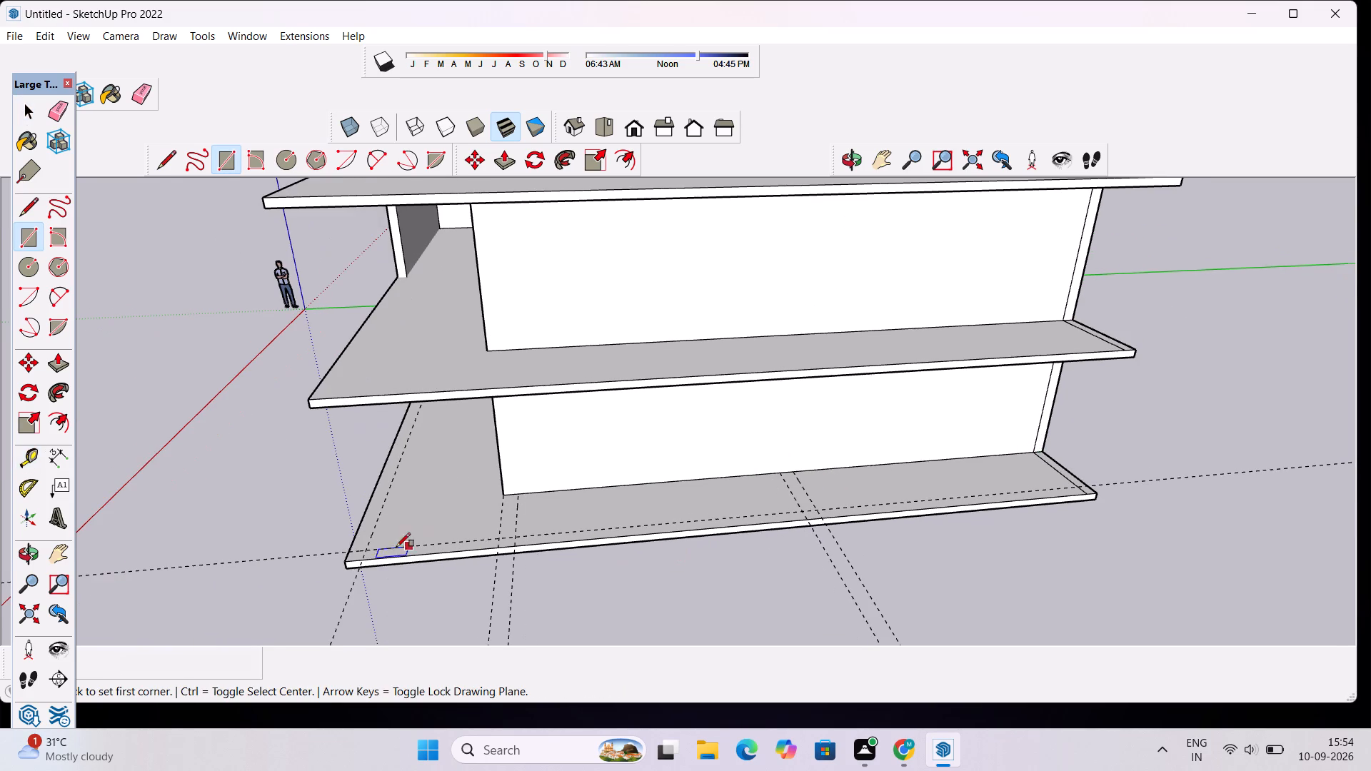
scroll(386, 548, up, 13)
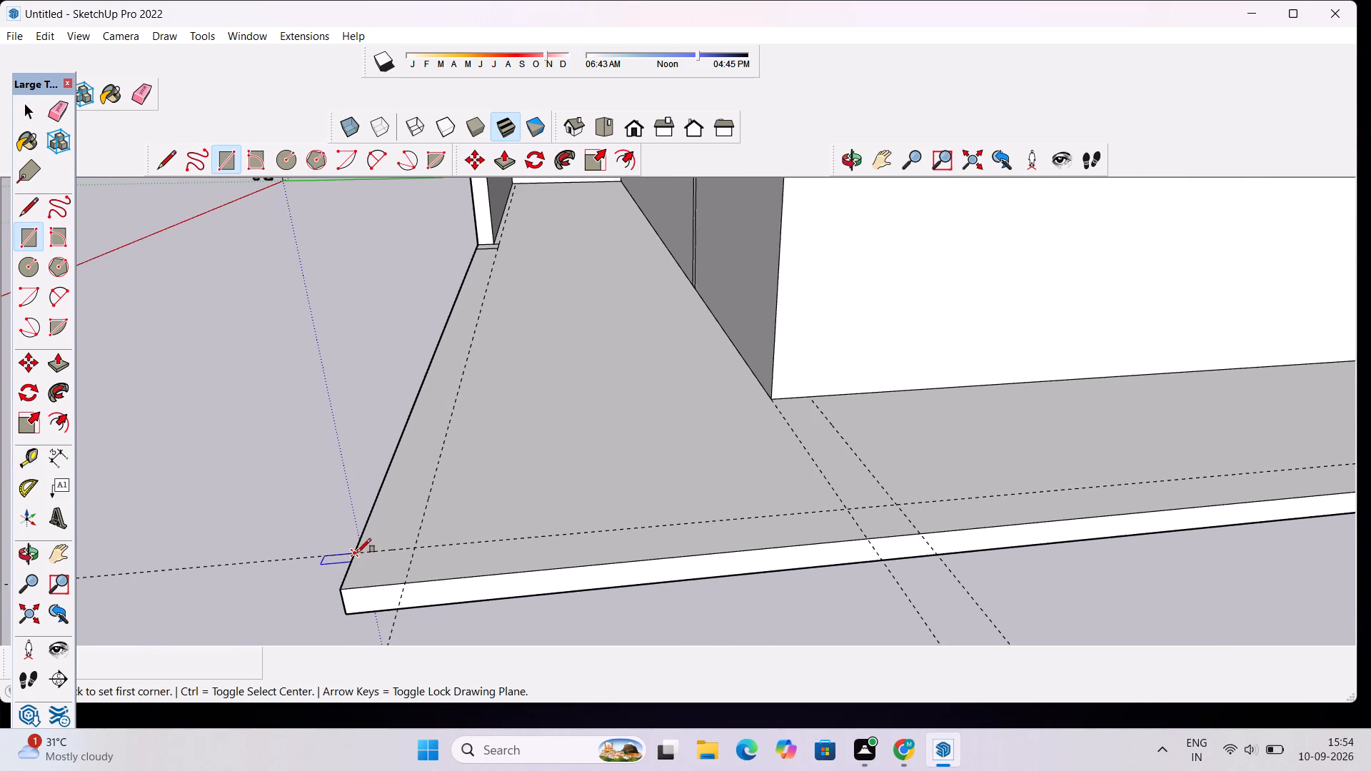
click(357, 552)
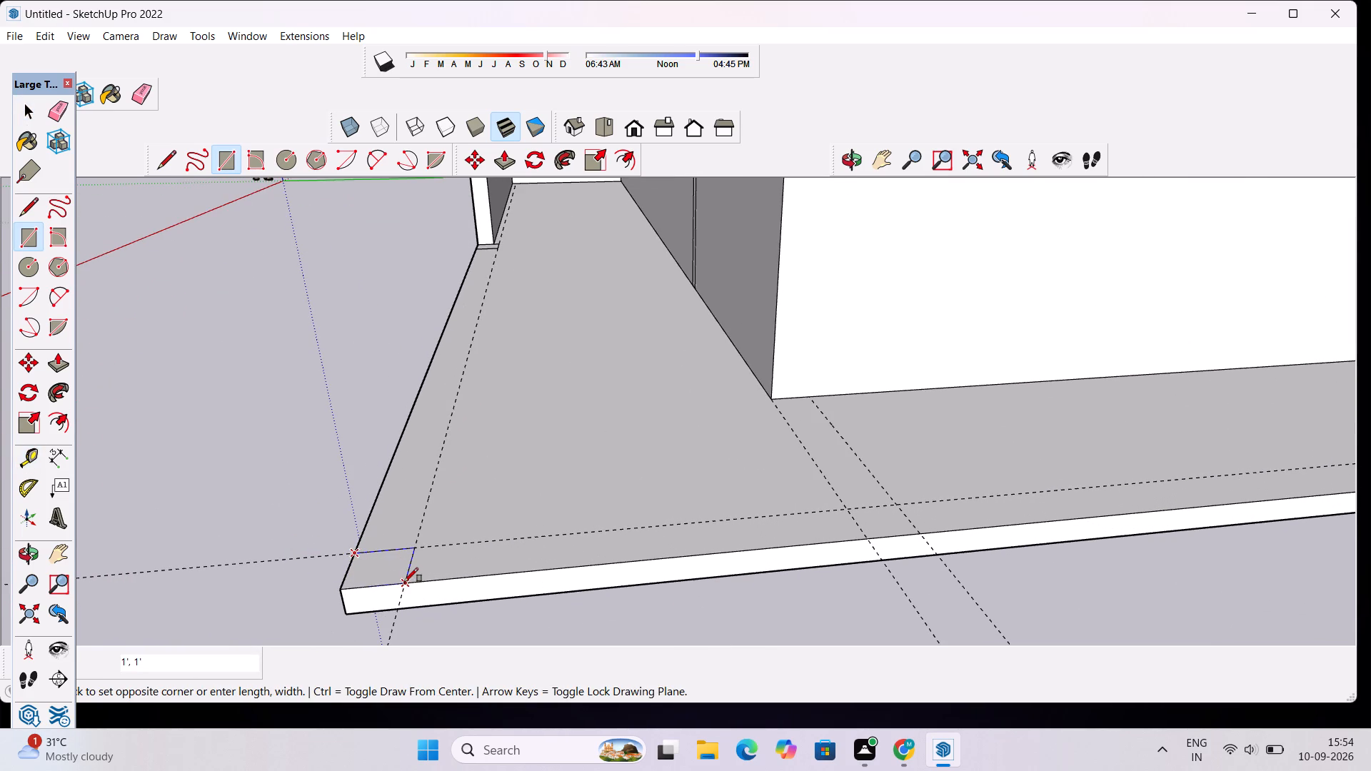
click(404, 582)
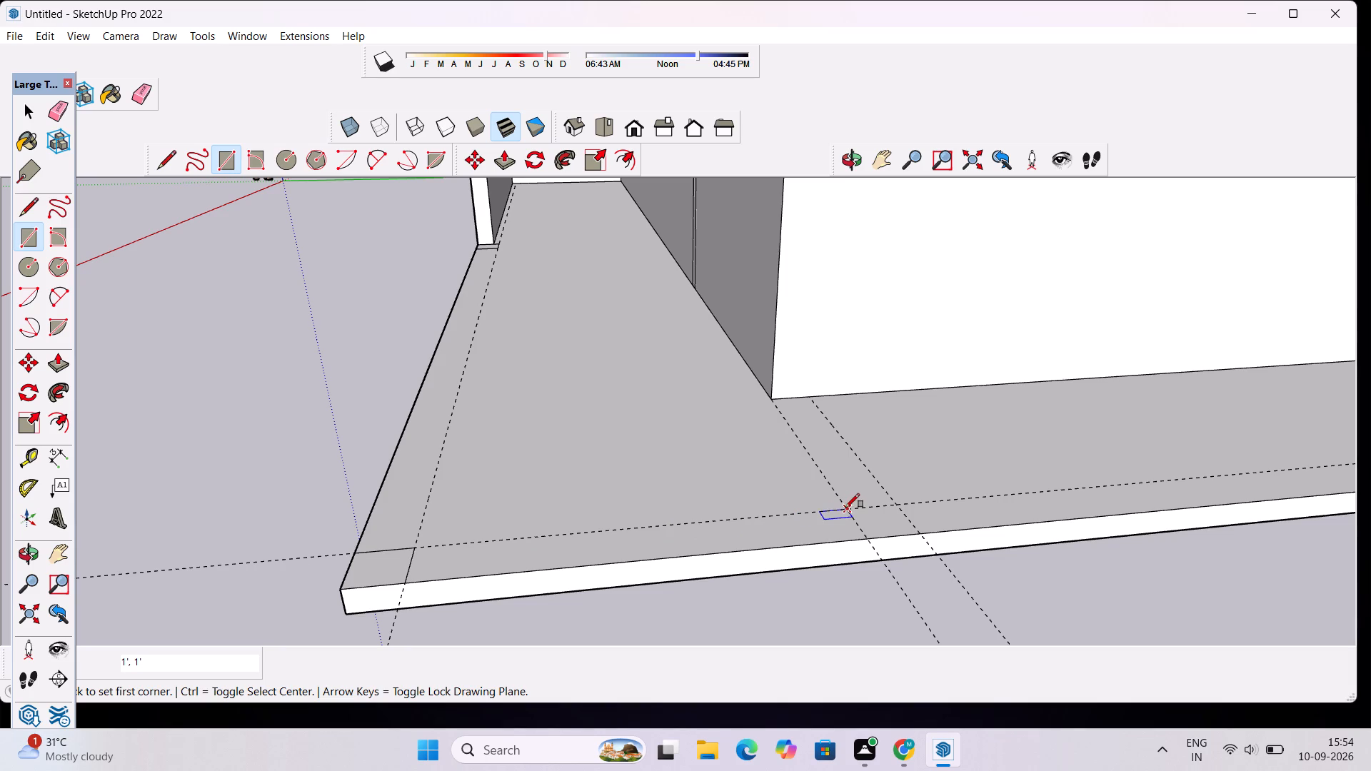
click(845, 508)
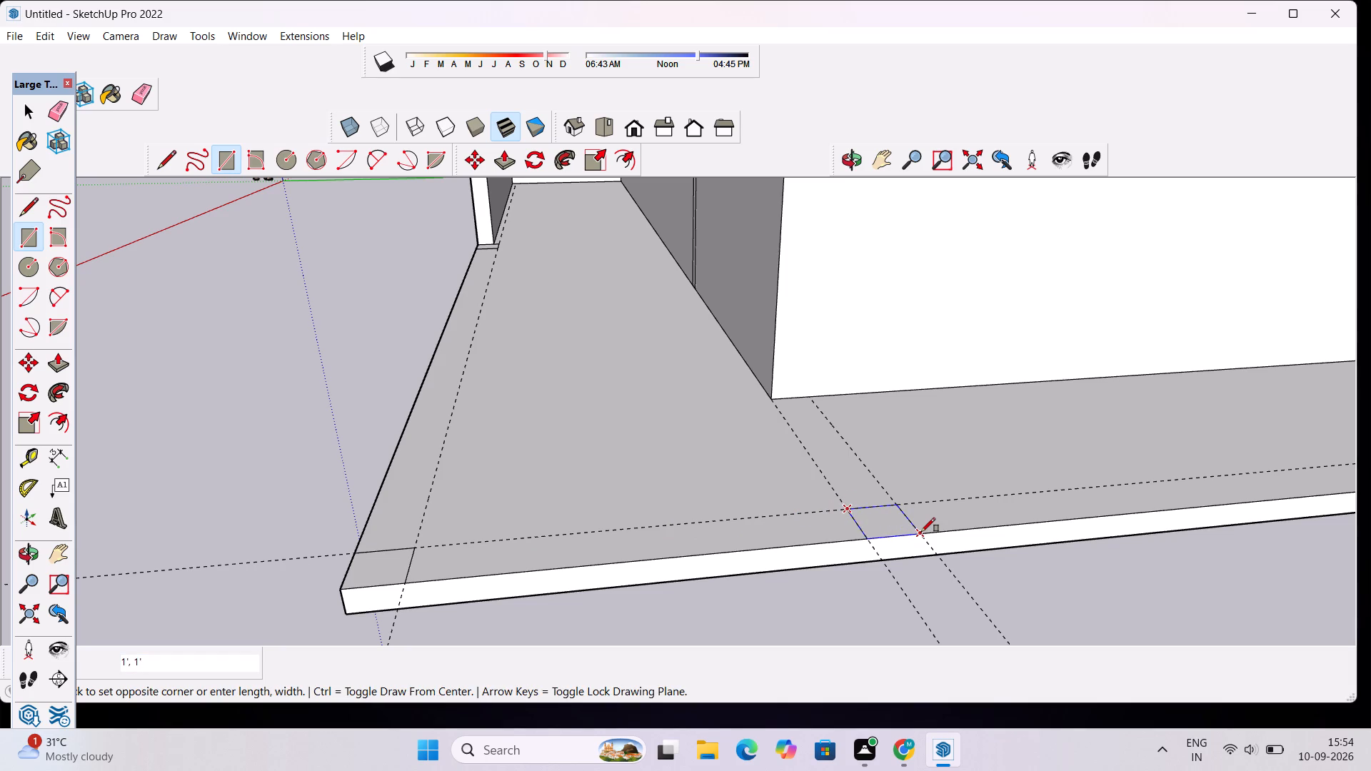
click(921, 532)
Draw a 1' by 9" rectangle at the far end corner of the lowest slab's open-side edge.
scroll(921, 532, down, 20)
scroll(921, 532, down, 4)
scroll(1187, 515, up, 3)
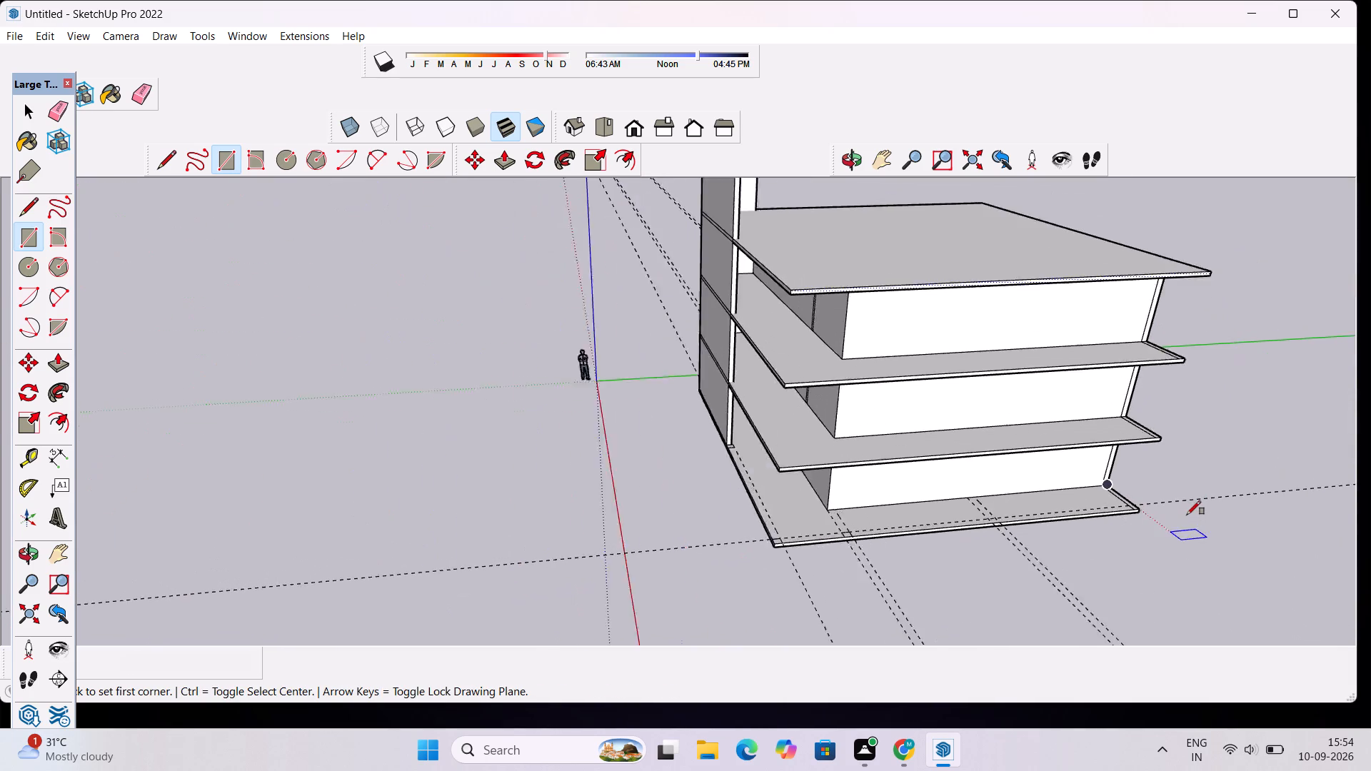
scroll(1187, 515, up, 3)
scroll(1151, 518, up, 18)
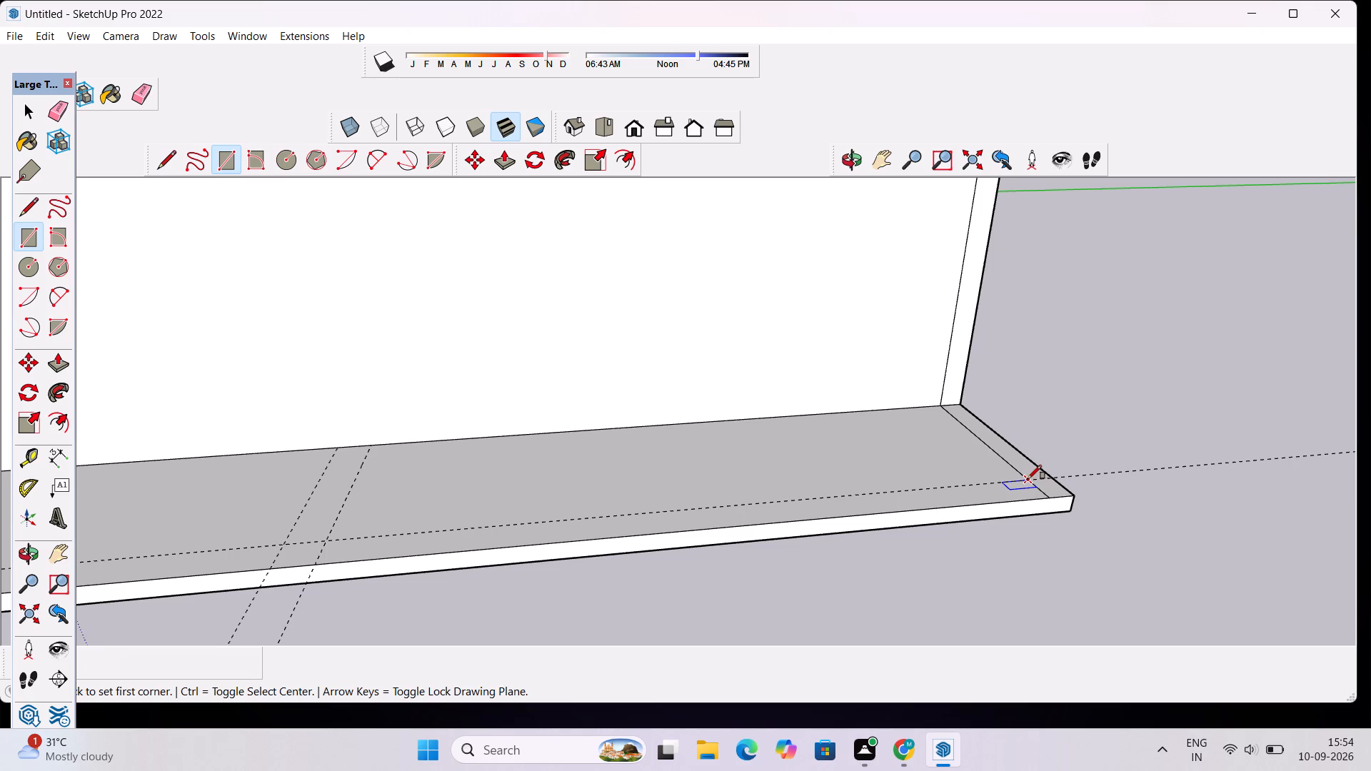
click(1028, 479)
click(1073, 495)
Draw a 1' by 1' rectangle between the mid-wall pair of guides along the lowest slab's open-side edge.
scroll(374, 557, down, 6)
scroll(310, 535, up, 10)
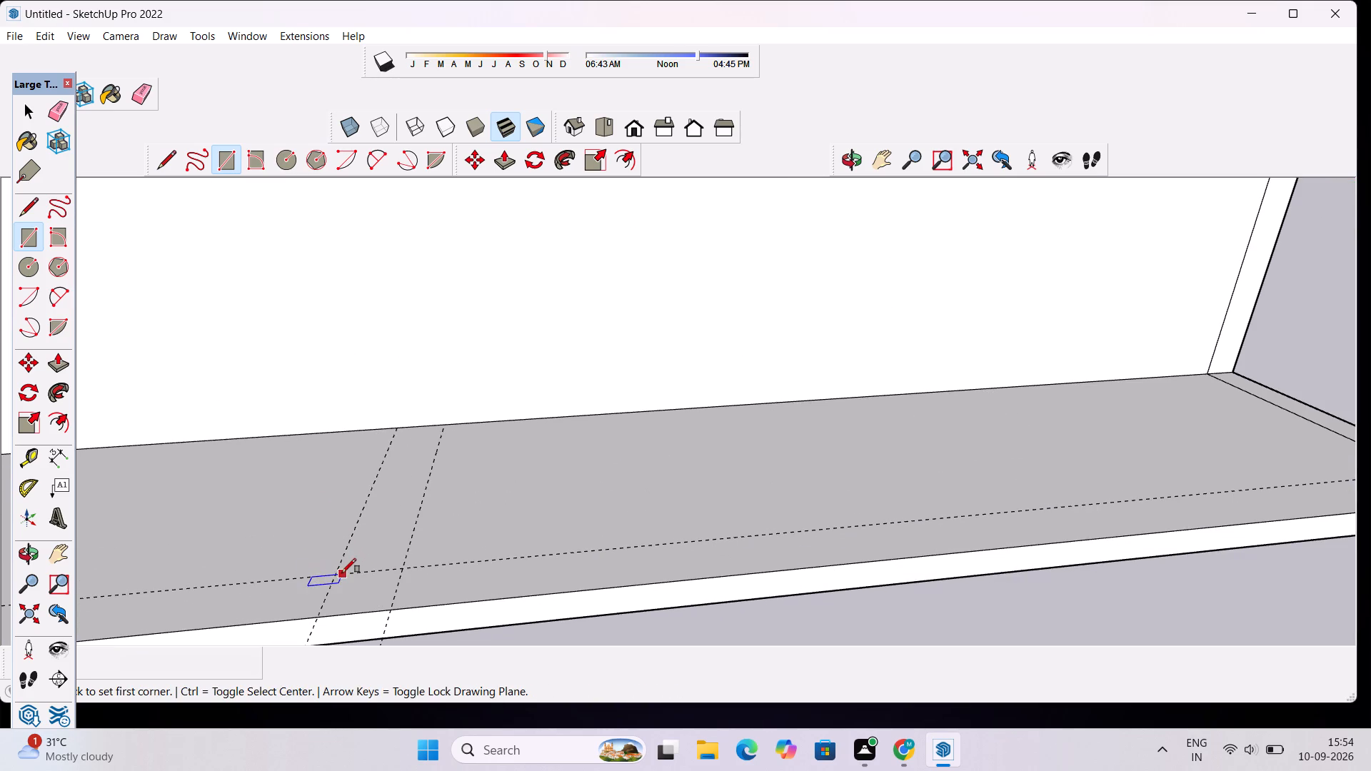
click(334, 574)
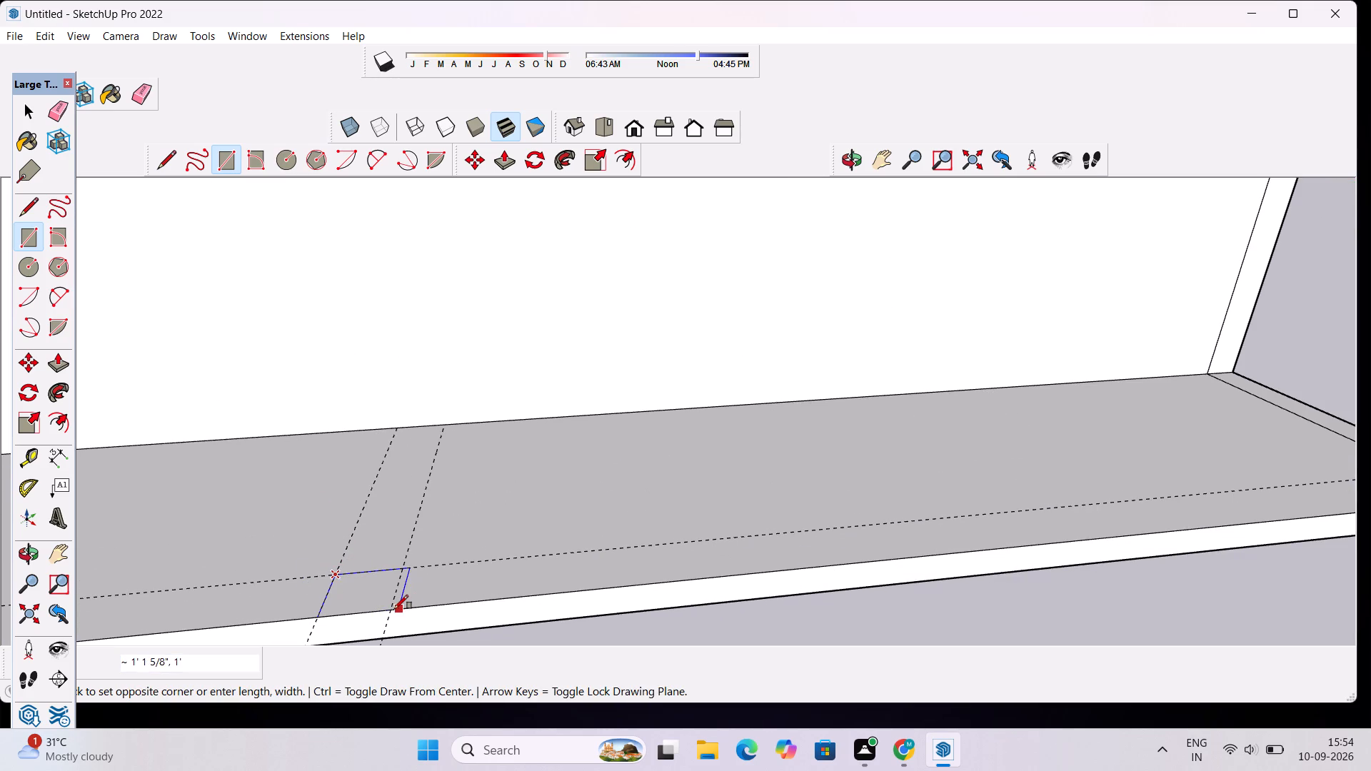
click(393, 609)
scroll(390, 610, down, 11)
key(space)
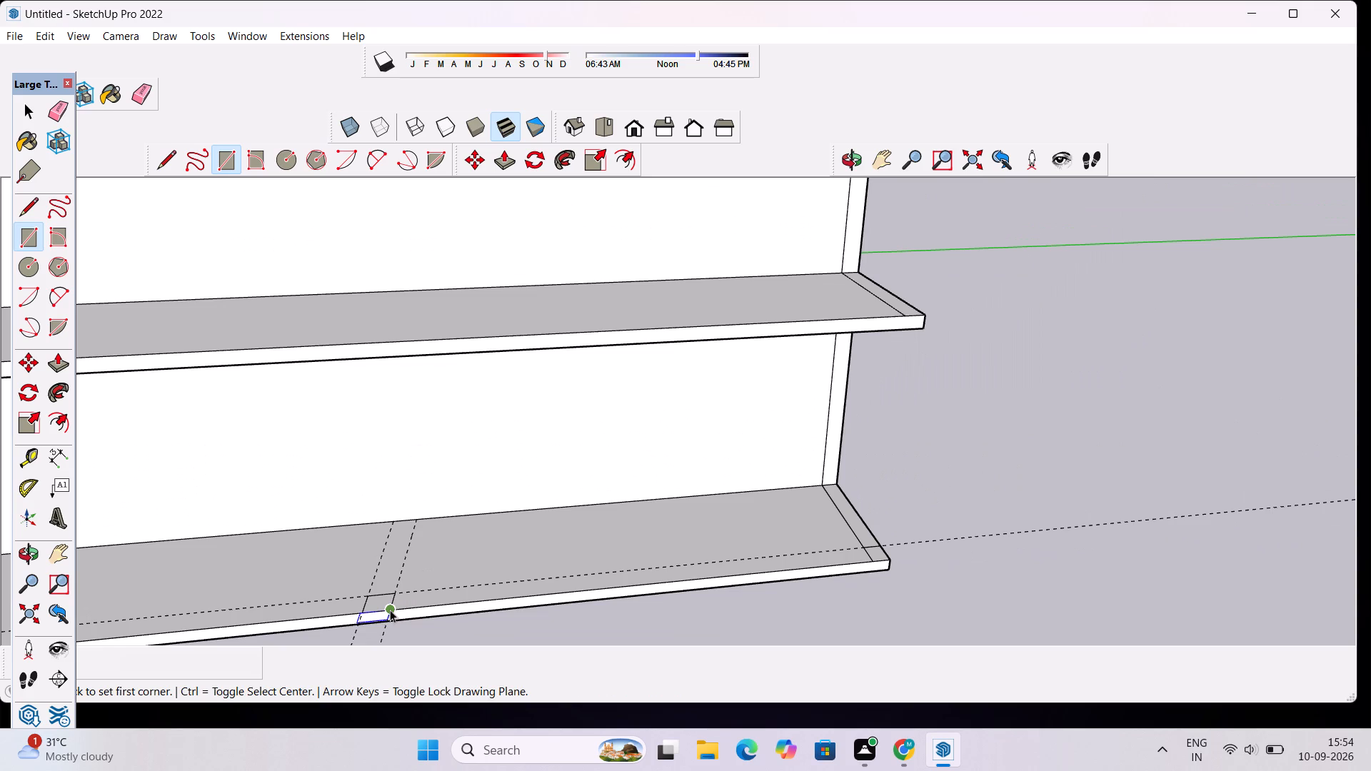
Erase all remaining construction guides crossing and running along the lowest slab.
text(e)
drag(441, 534, 373, 544)
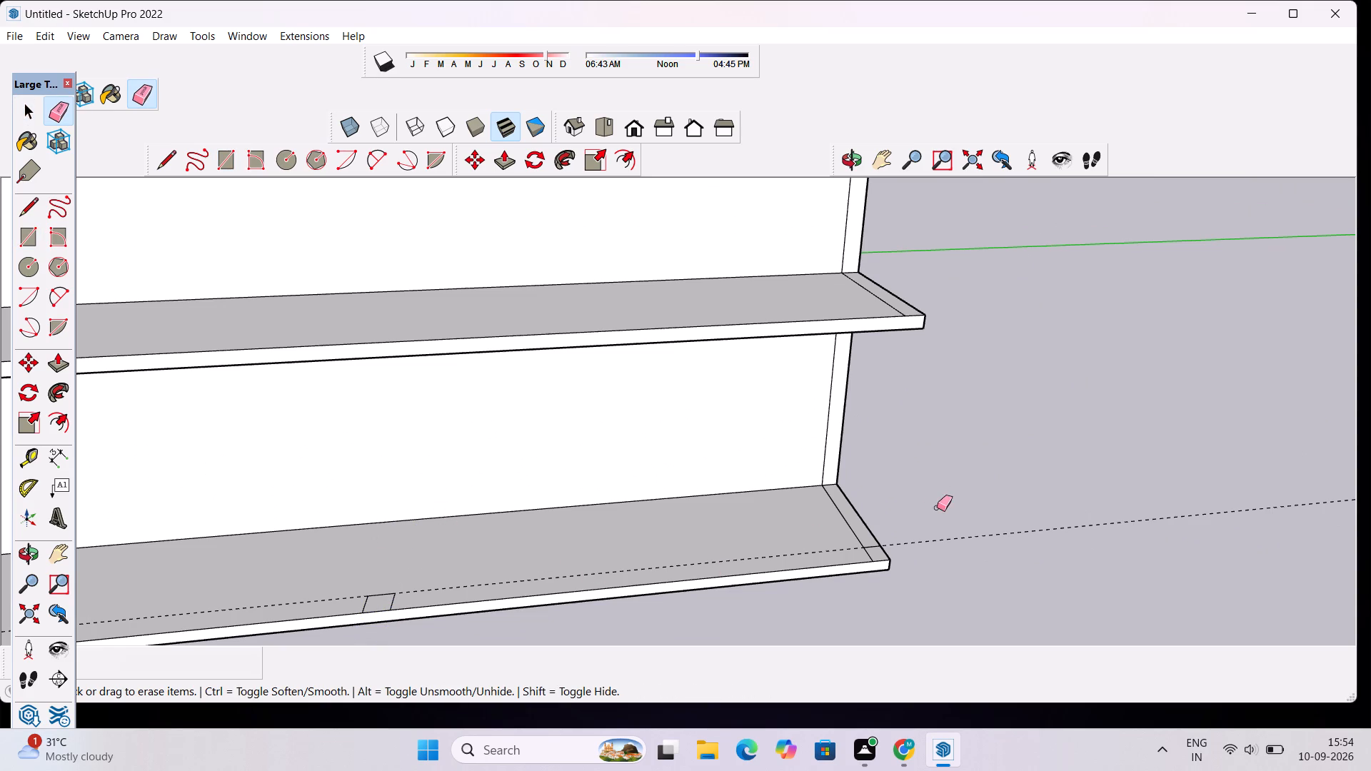
drag(937, 508, 941, 548)
scroll(743, 590, down, 11)
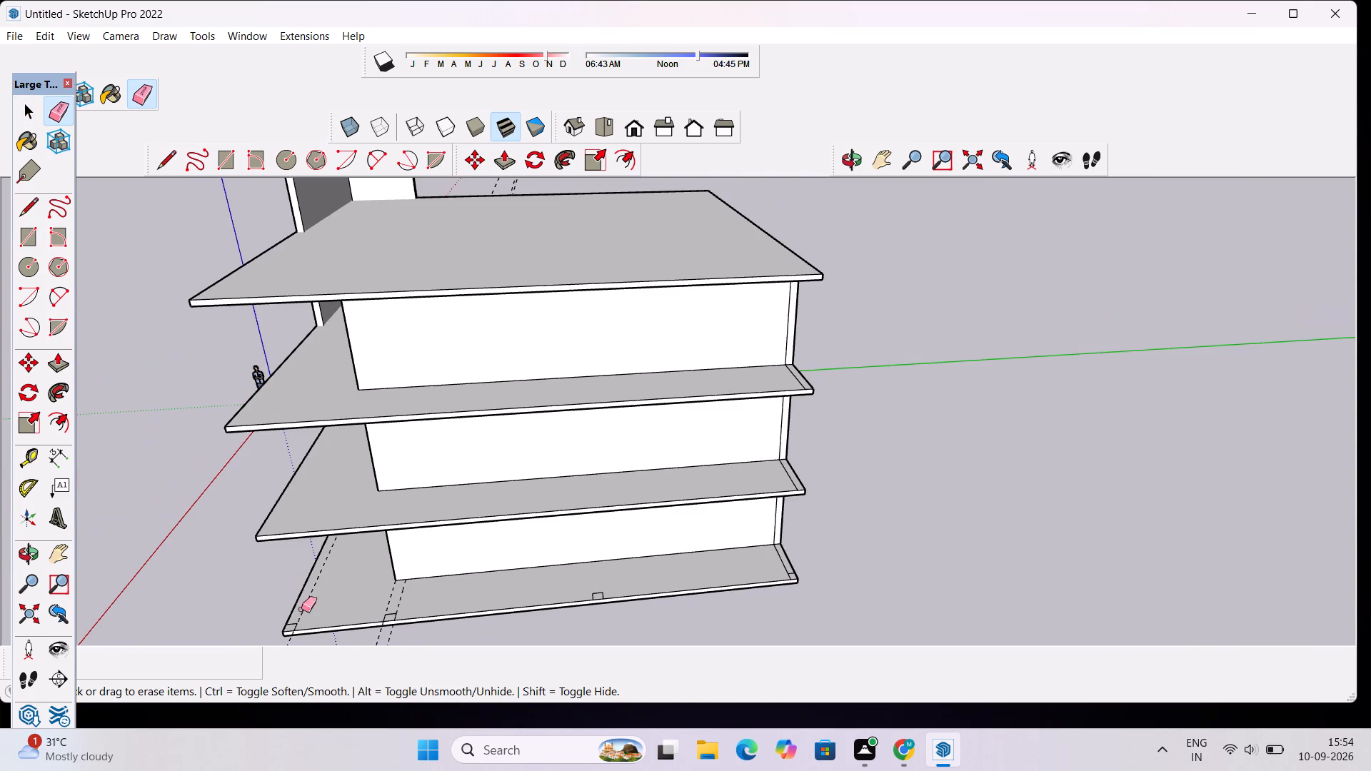
scroll(323, 533, down, 6)
drag(401, 635, 264, 620)
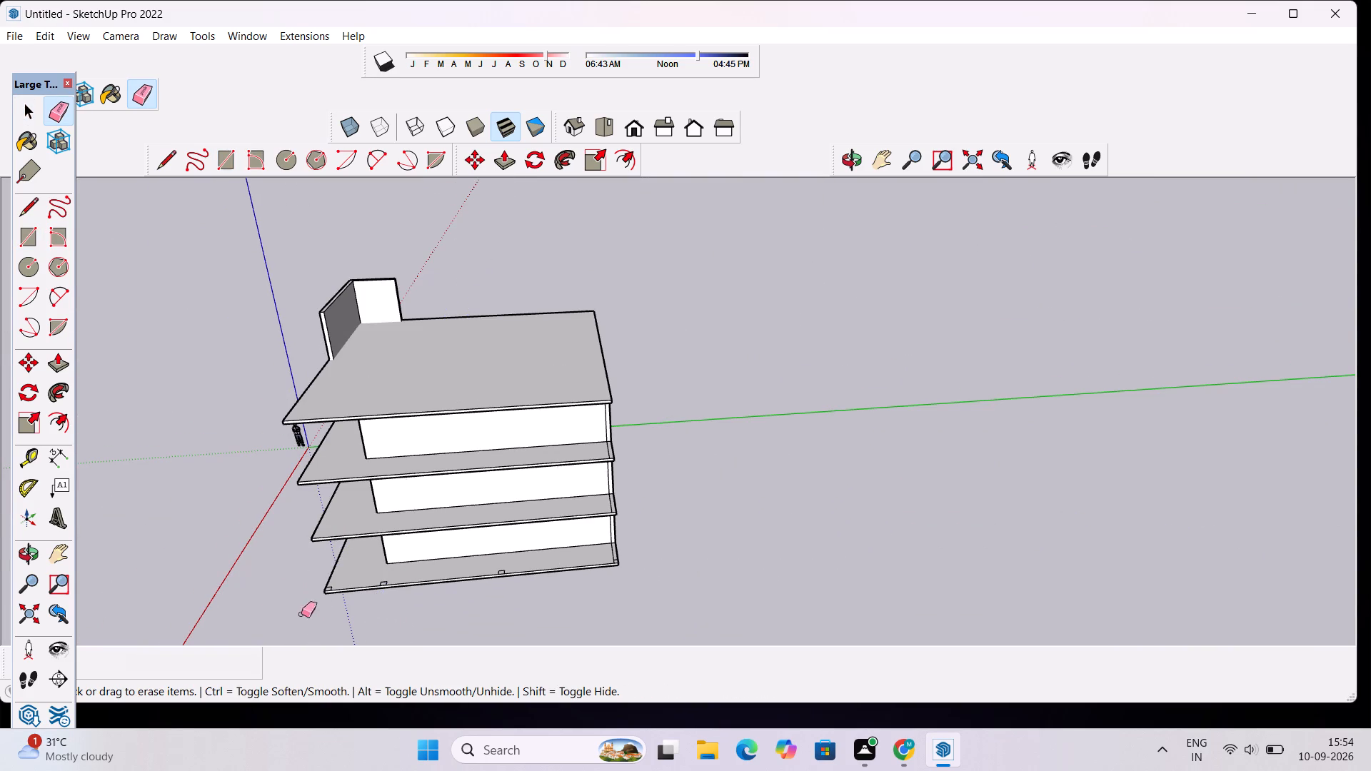
scroll(328, 614, up, 5)
scroll(454, 566, up, 2)
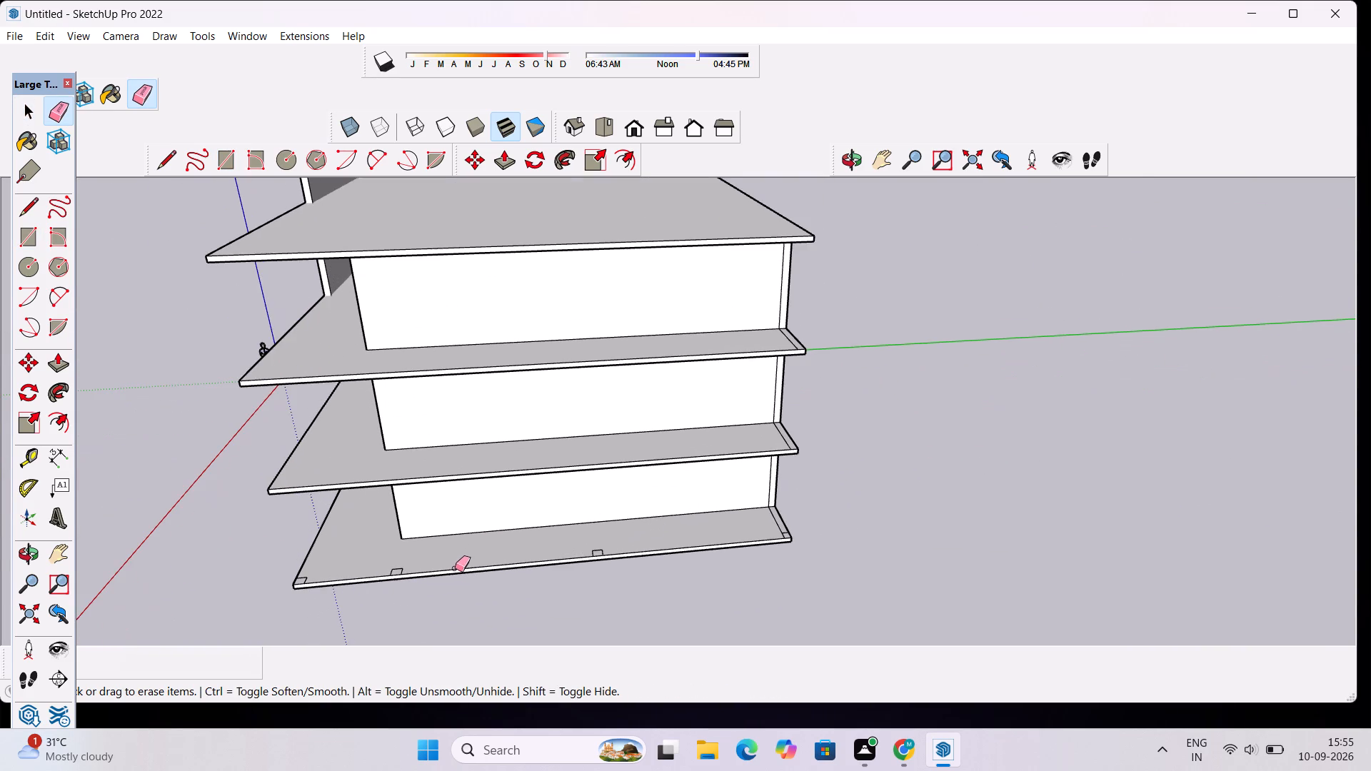
scroll(453, 571, up, 3)
key(space)
Move the 1' by 1' rectangle near the wall corner about 9' along the lowest slab's open edge toward the far end.
scroll(378, 552, up, 6)
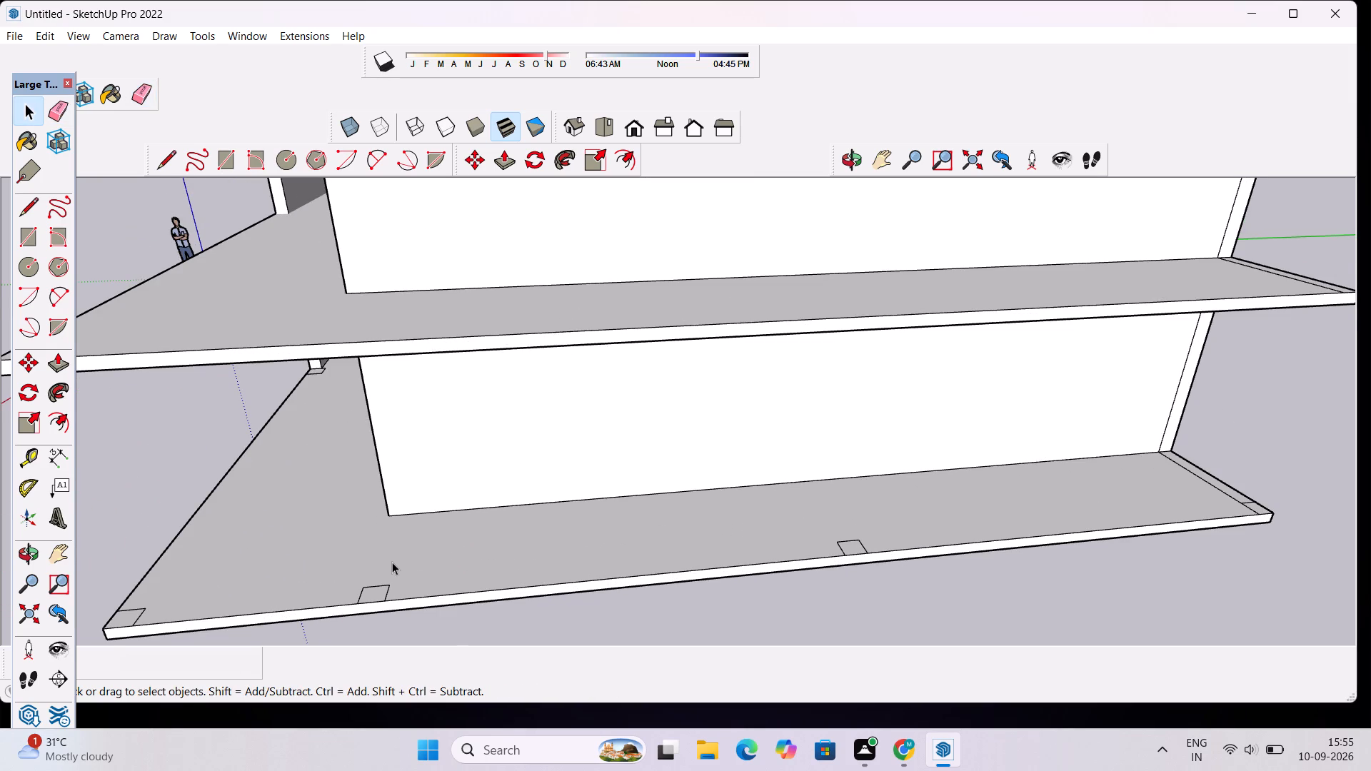
scroll(392, 562, up, 4)
scroll(392, 562, down, 6)
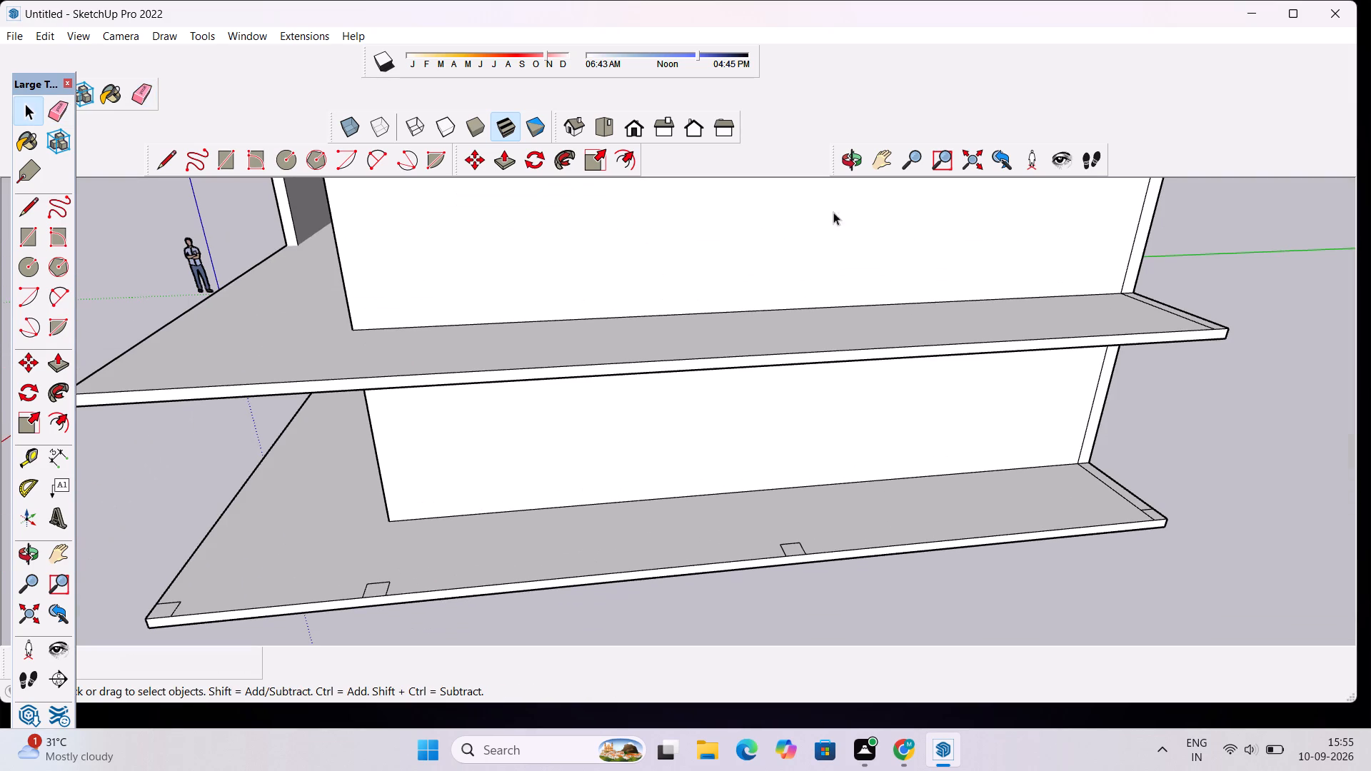
click(846, 167)
drag(496, 359, 857, 355)
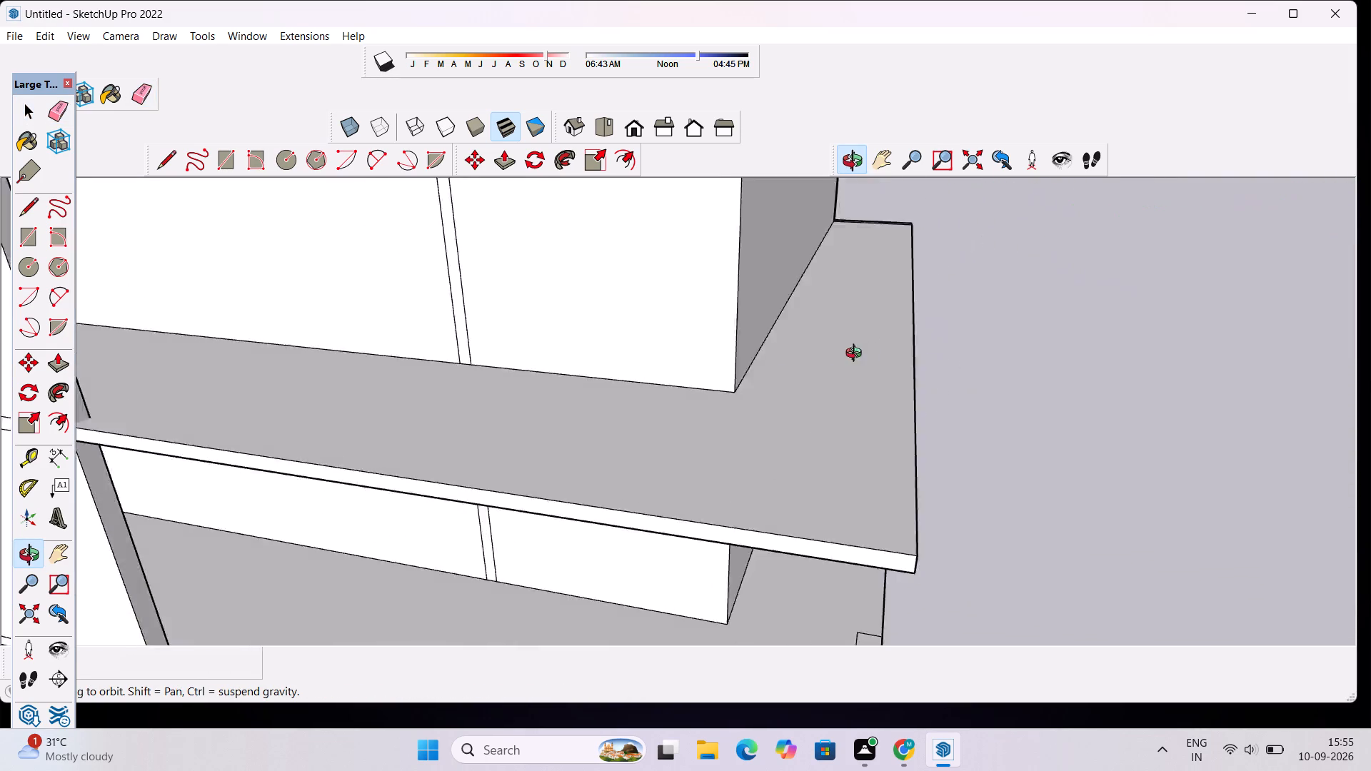
drag(857, 355, 520, 303)
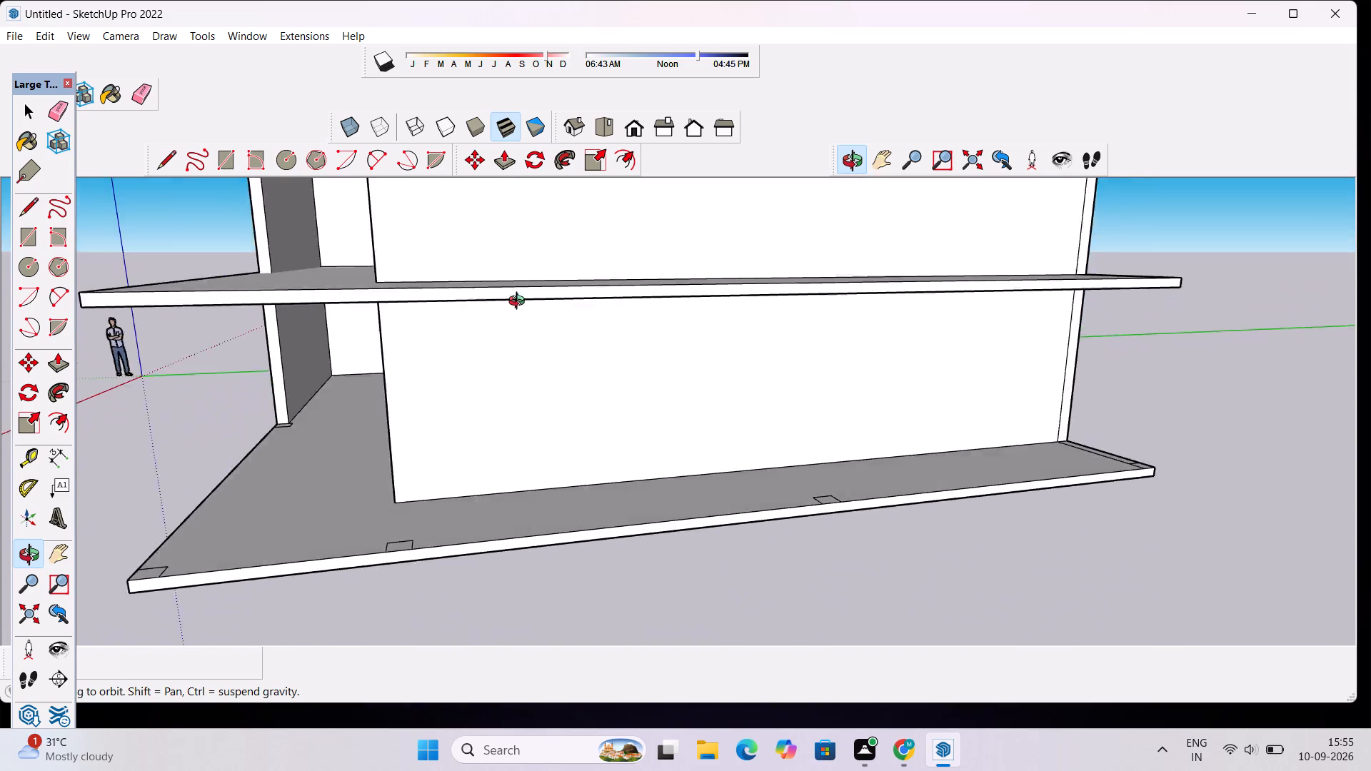
drag(520, 303, 458, 374)
scroll(333, 593, up, 4)
drag(412, 558, 381, 589)
scroll(363, 595, up, 5)
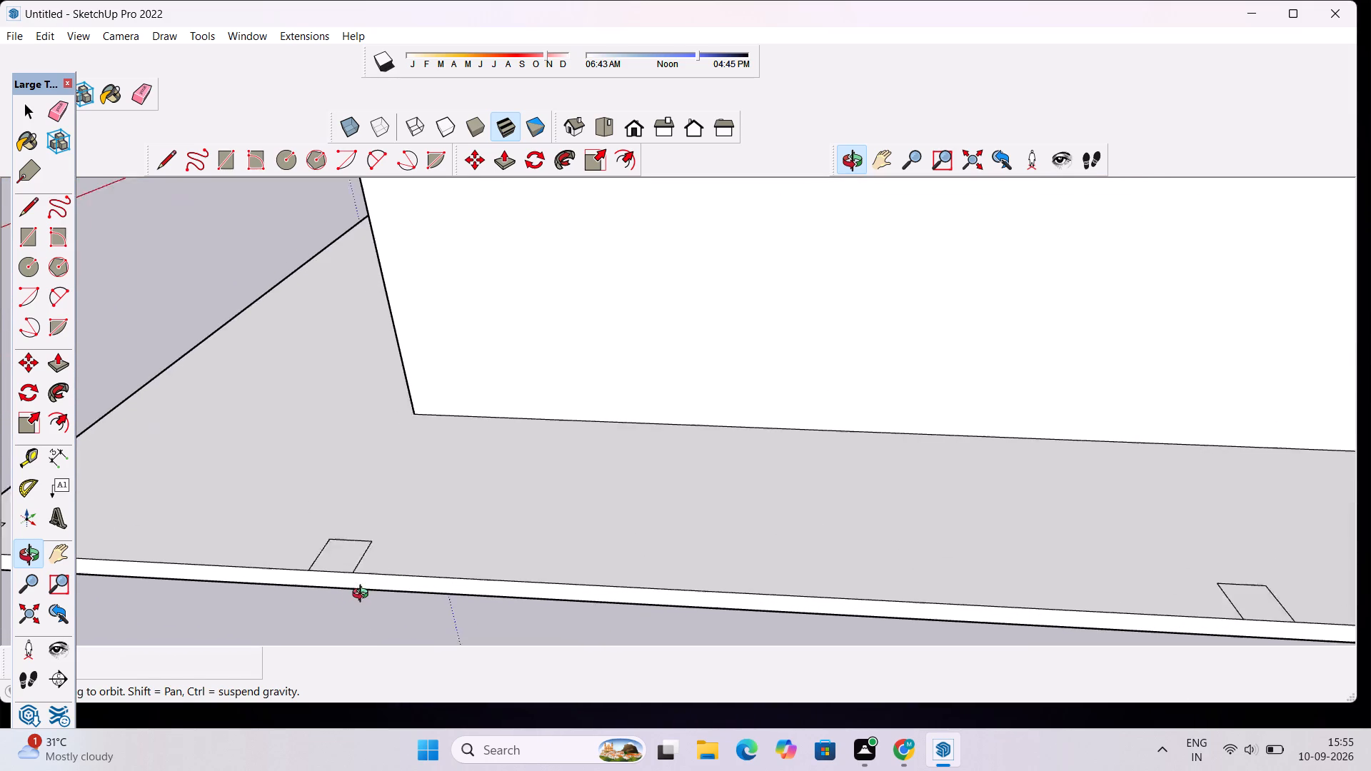
scroll(363, 595, up, 1)
key(space)
double_click(346, 551)
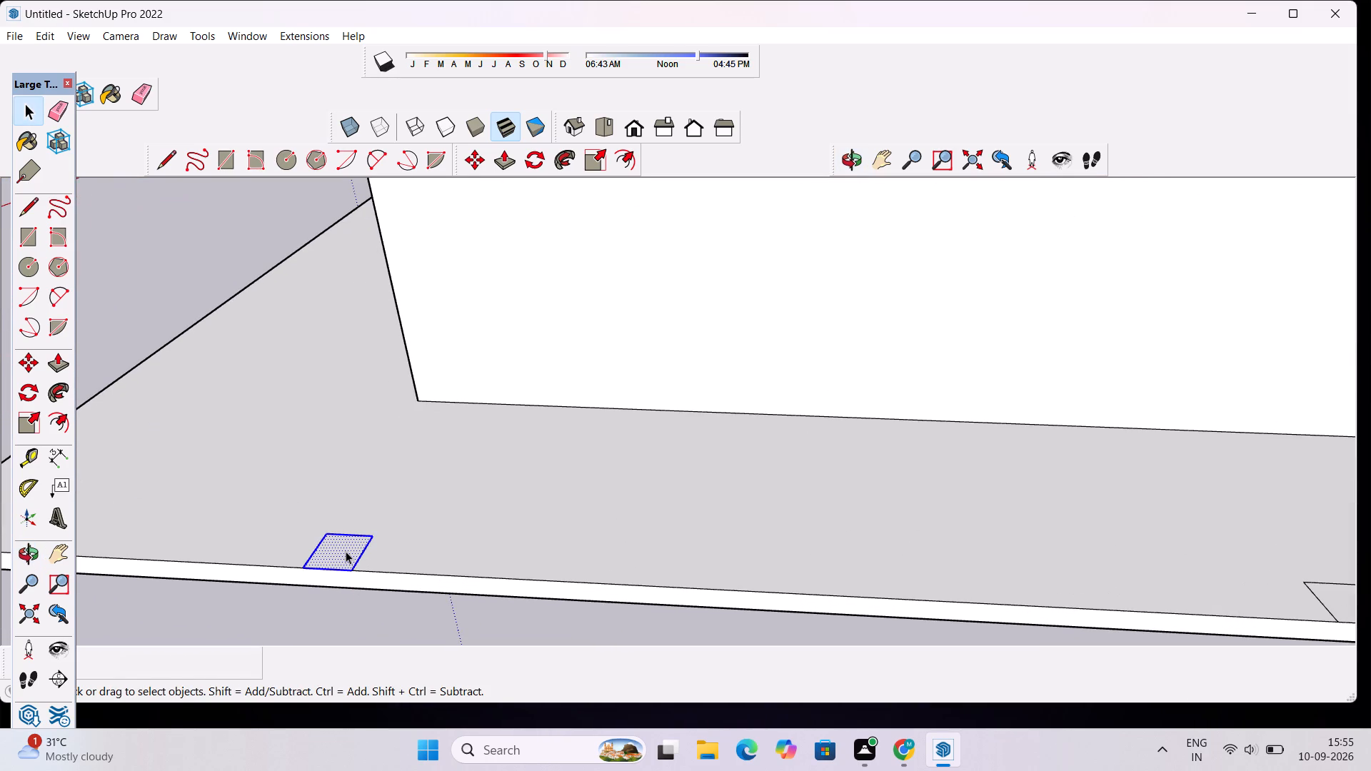
key(m)
click(338, 555)
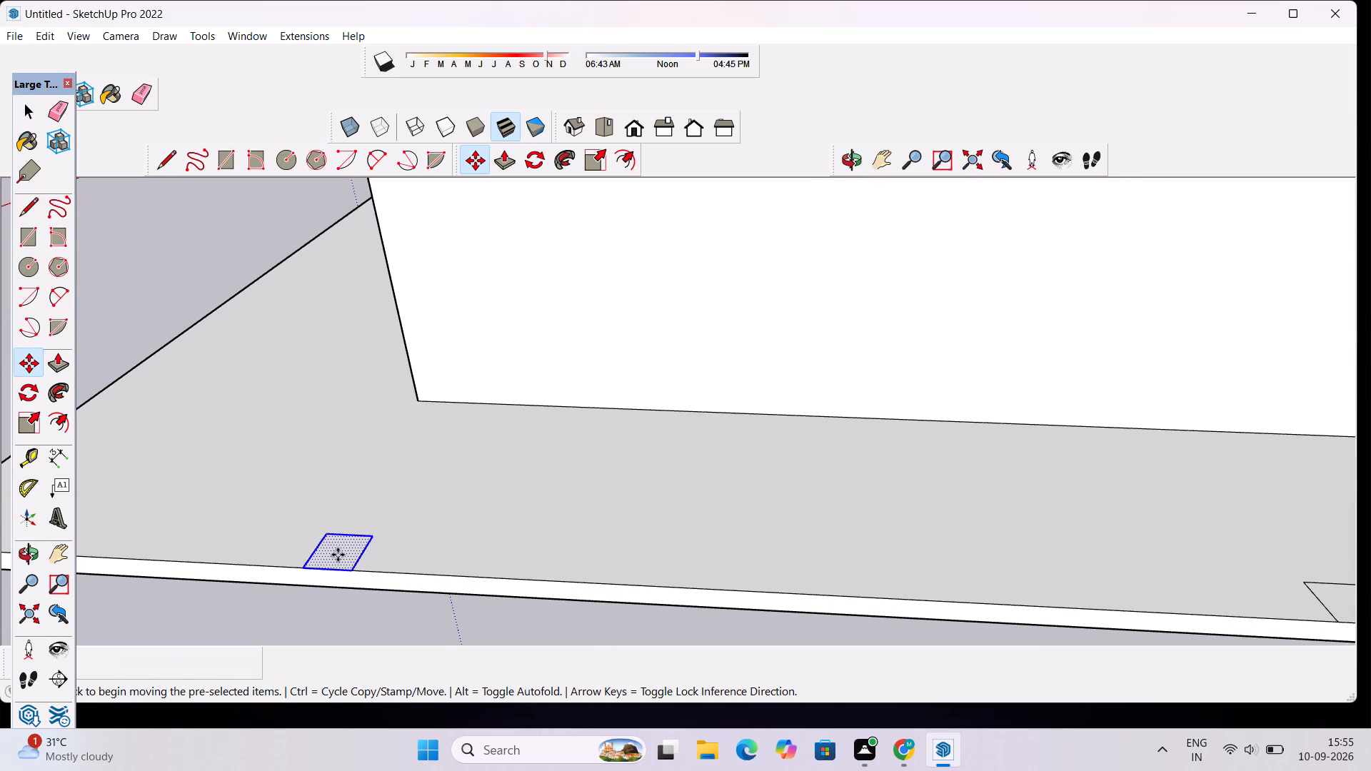
scroll(479, 564, down, 9)
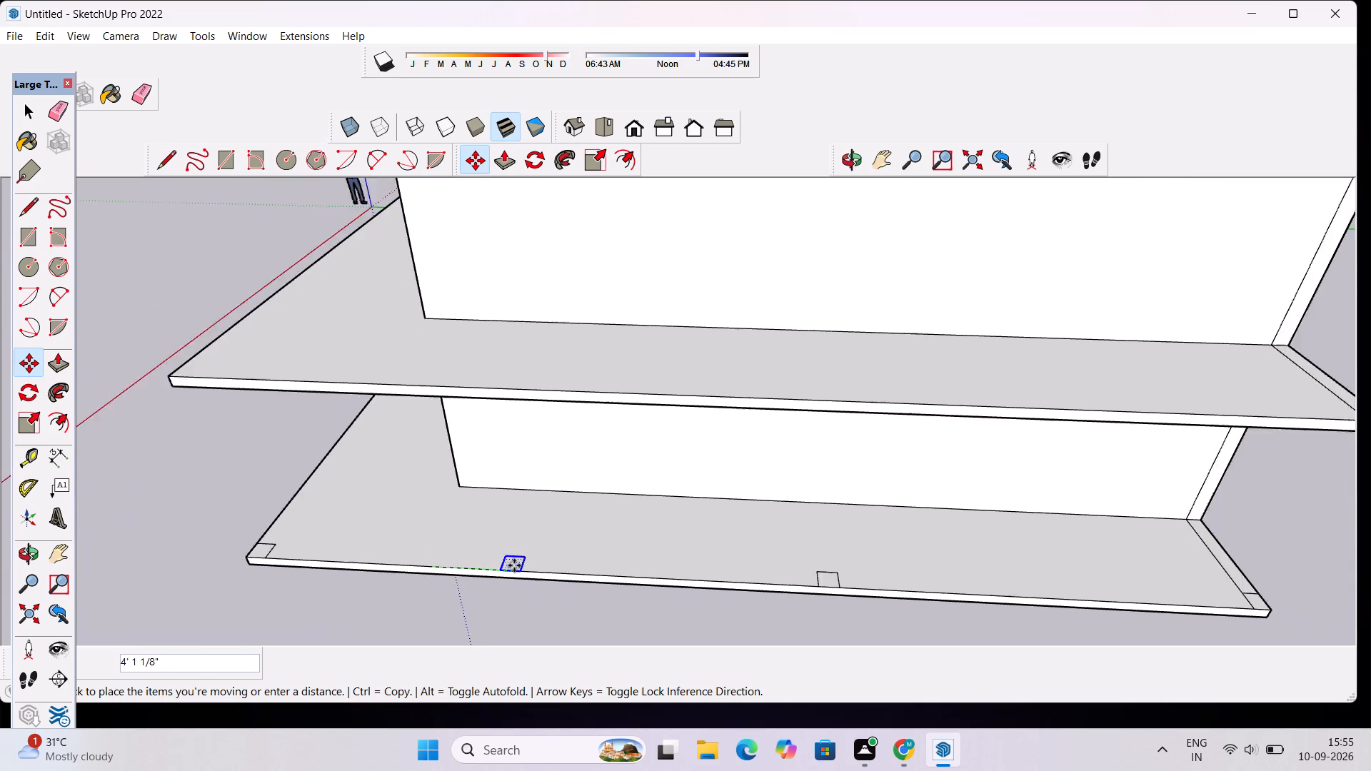
scroll(514, 565, down, 3)
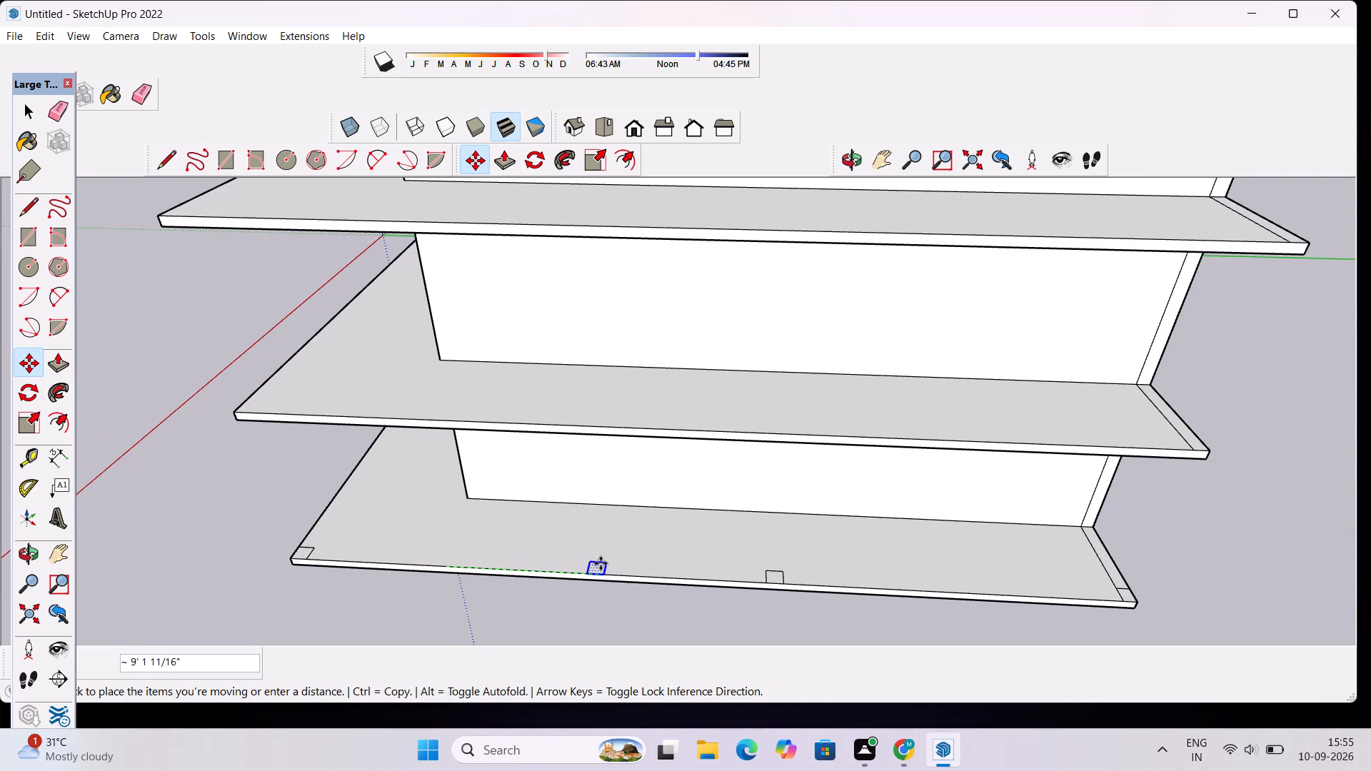
click(606, 564)
key(space)
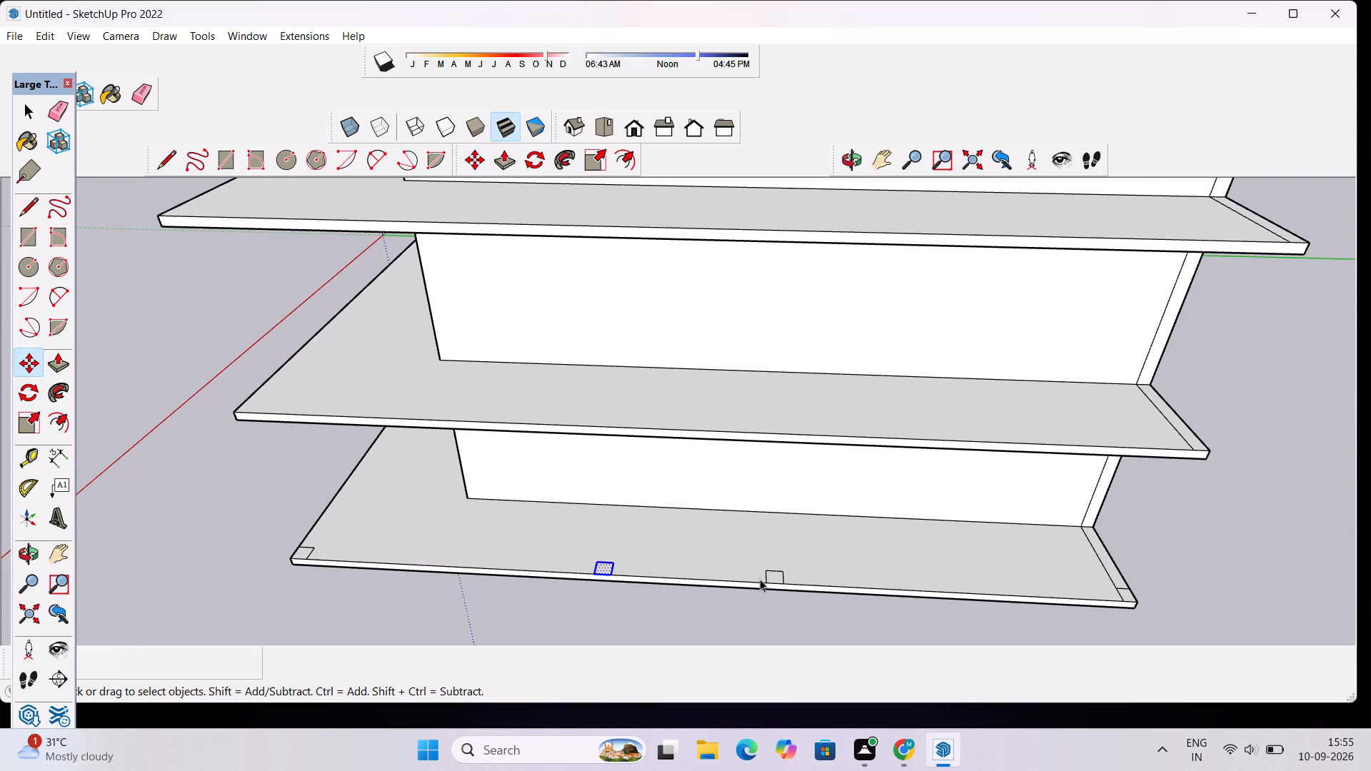
Move the mid-wall 1' by 1' rectangle about 4' 11" along the lowest slab's open edge toward the far end.
scroll(768, 579, up, 5)
double_click(774, 574)
key(m)
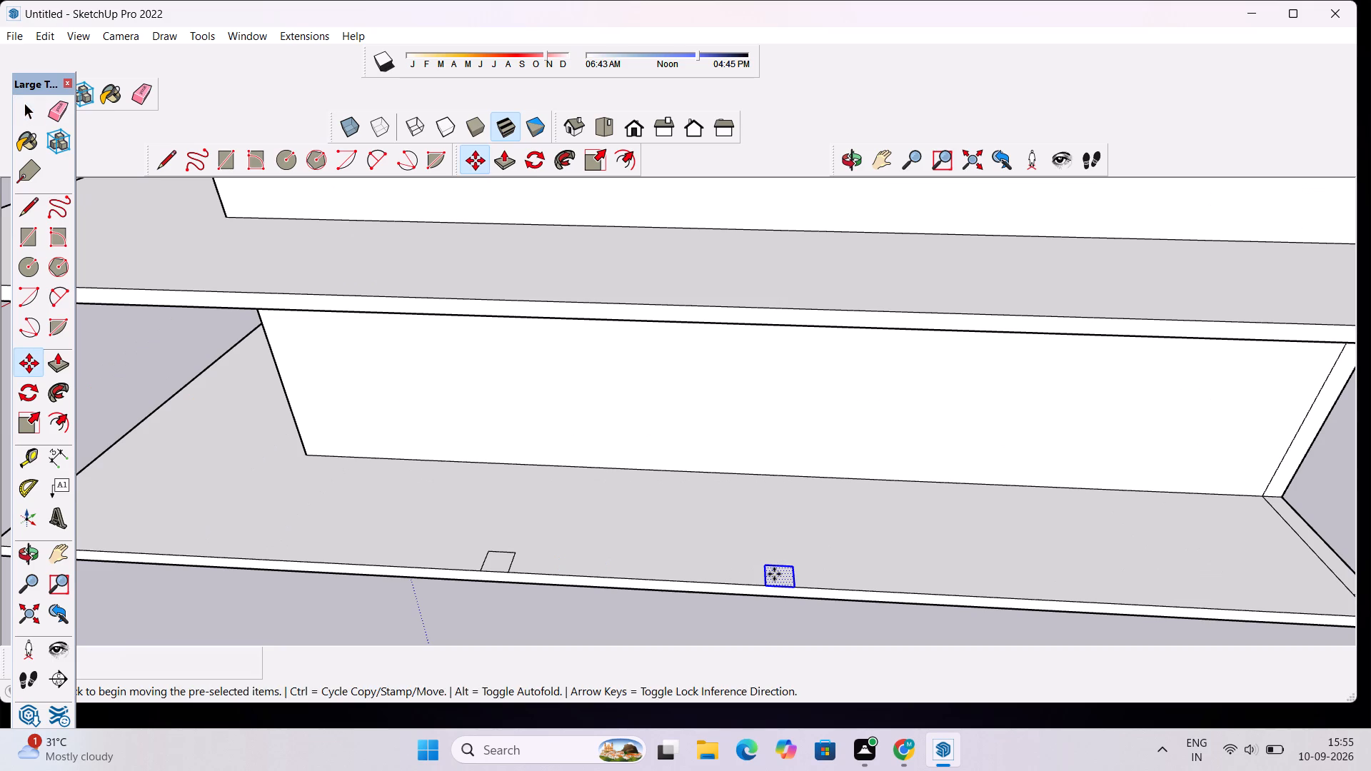
click(774, 574)
scroll(826, 573, down, 7)
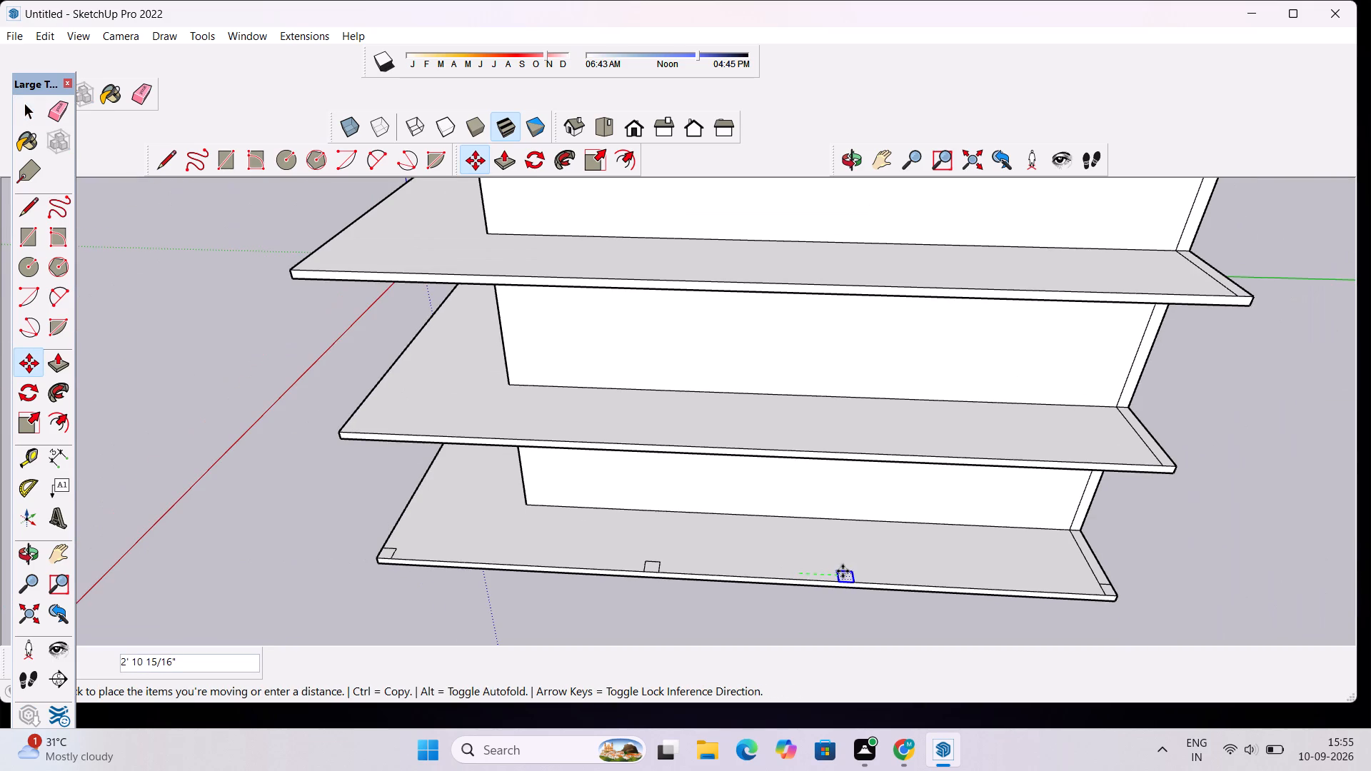
click(873, 571)
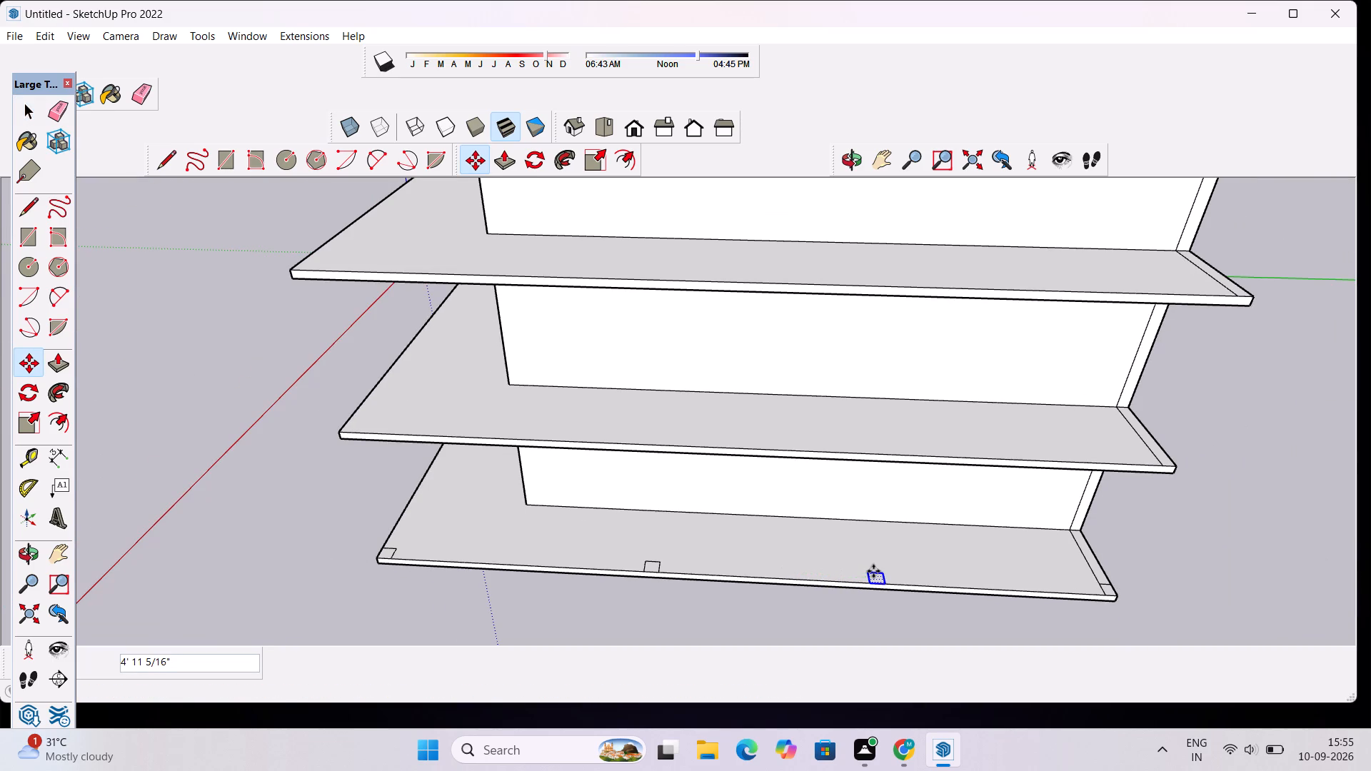
key(space)
Push/Pull the lowest slab's front-corner rectangle up 31' to the underside of the top slab as a column.
scroll(629, 563, down, 5)
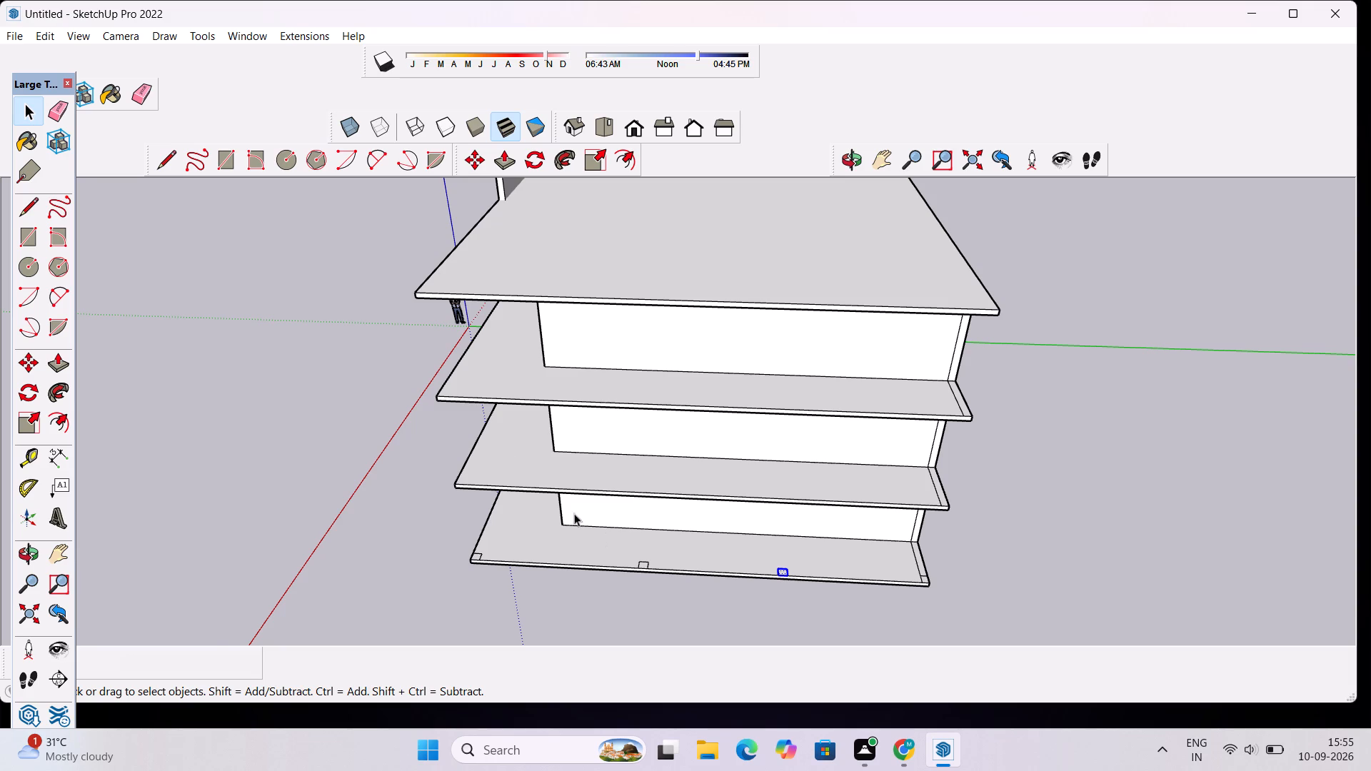
scroll(609, 542, up, 7)
key(p)
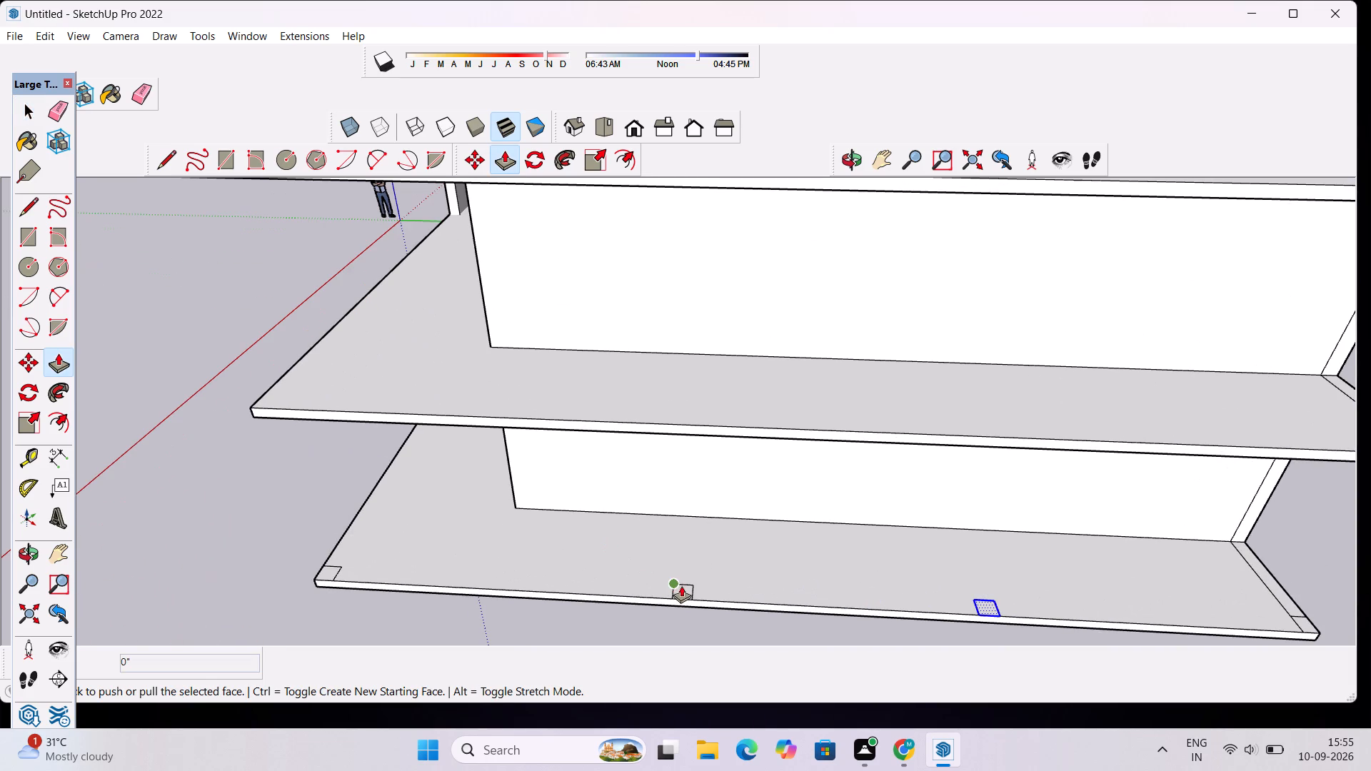
key(space)
click(328, 571)
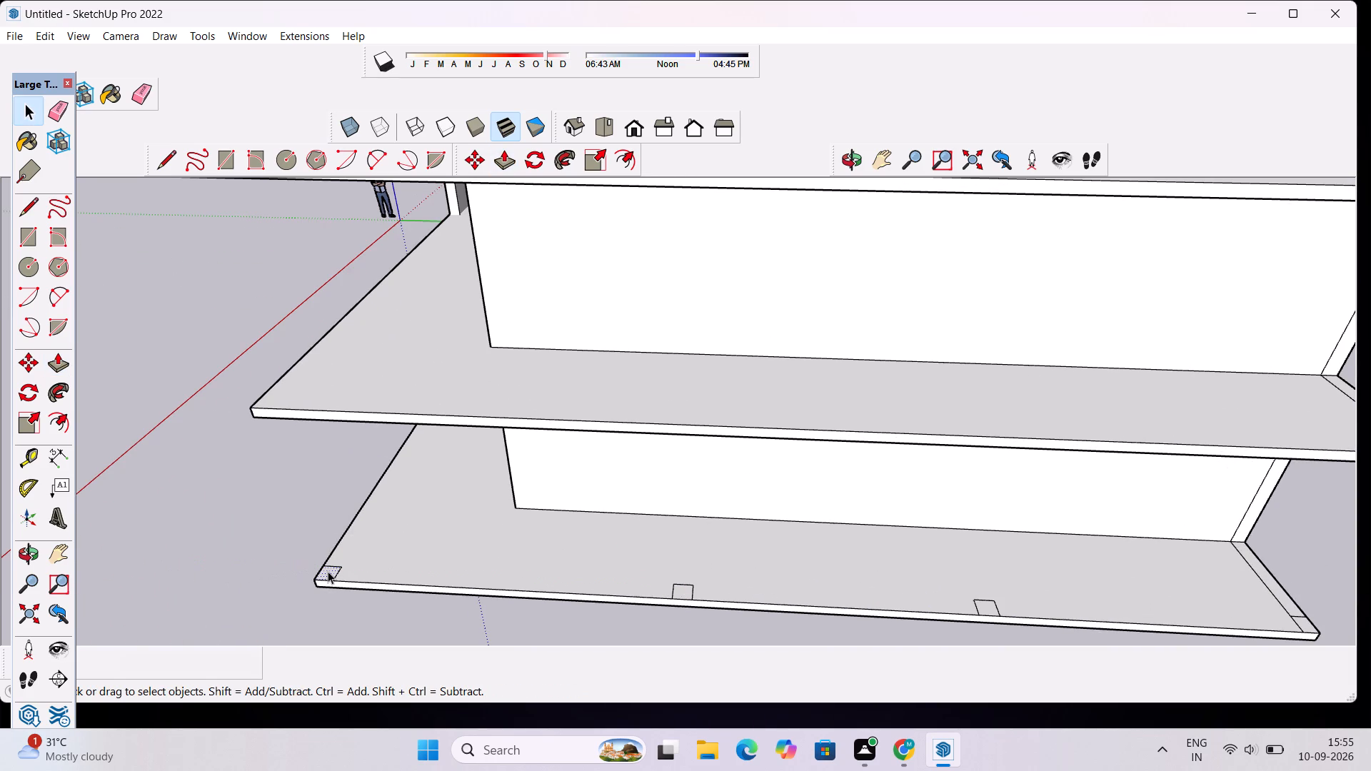
key(p)
click(328, 571)
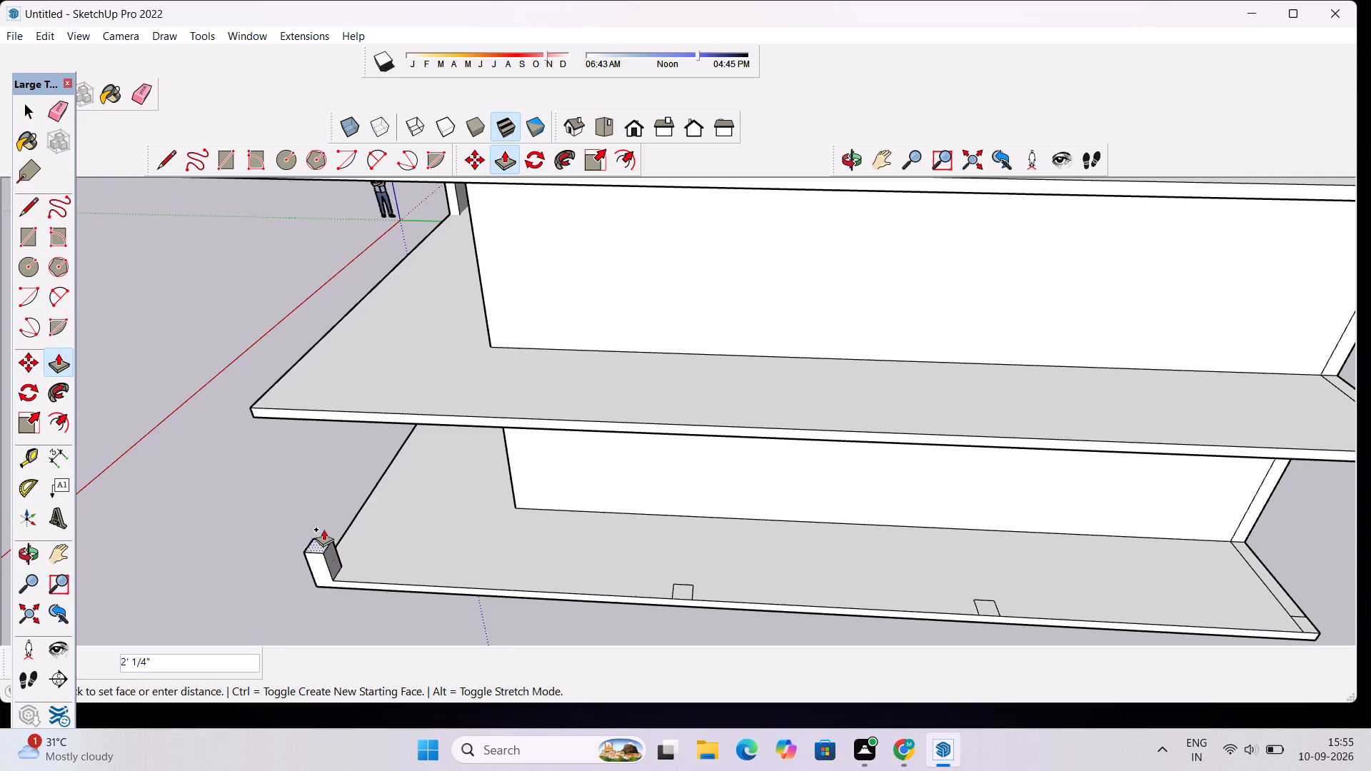
scroll(323, 529, down, 9)
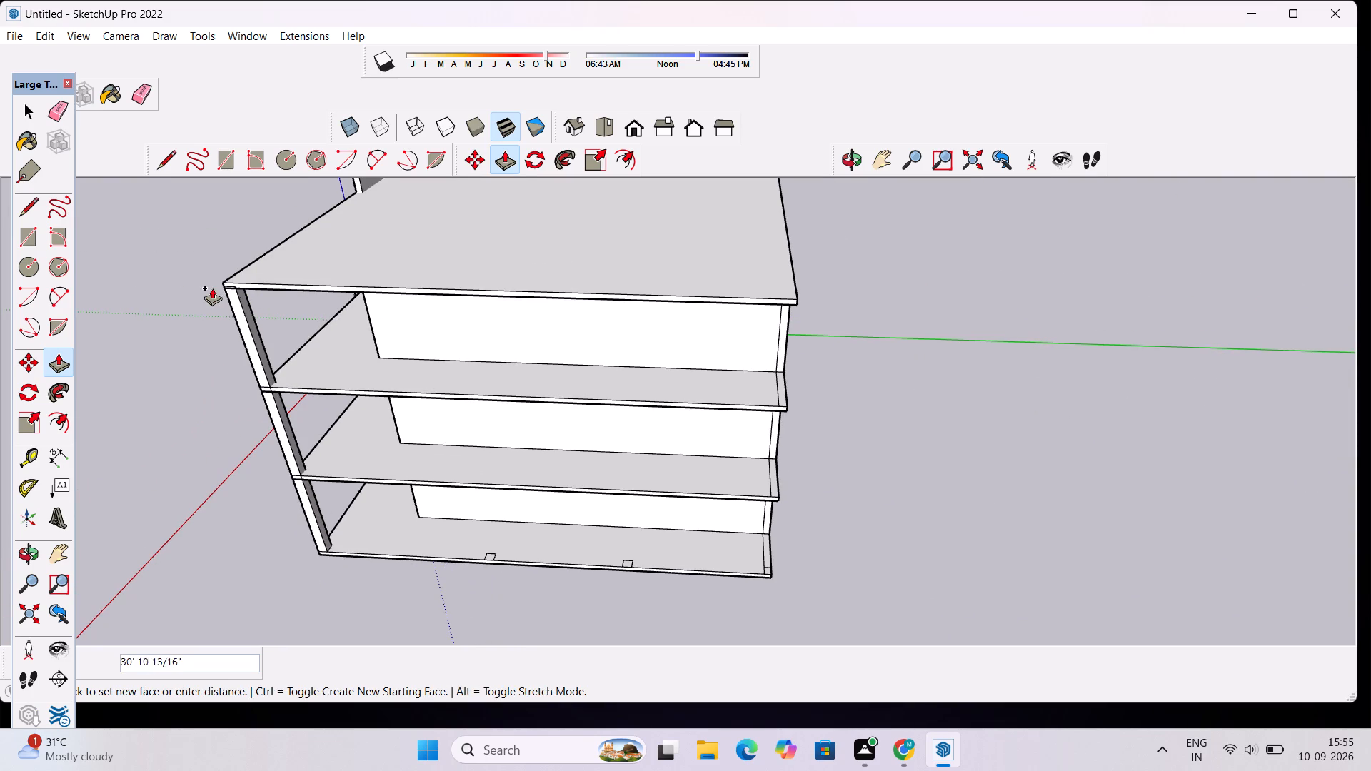
scroll(216, 284, up, 8)
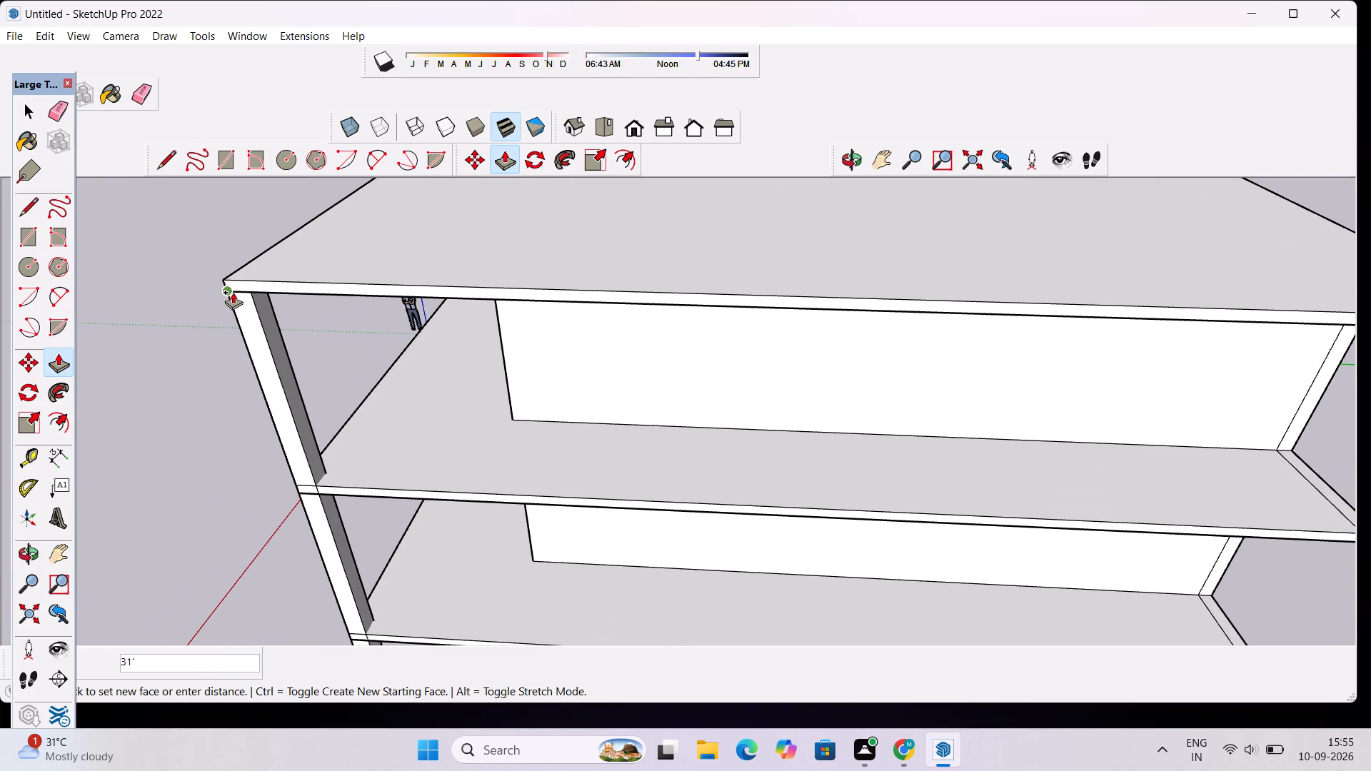
click(233, 292)
Push/Pull the next rectangle along the lowest slab's open edge up 31' to the underside of the top slab.
scroll(279, 298, down, 5)
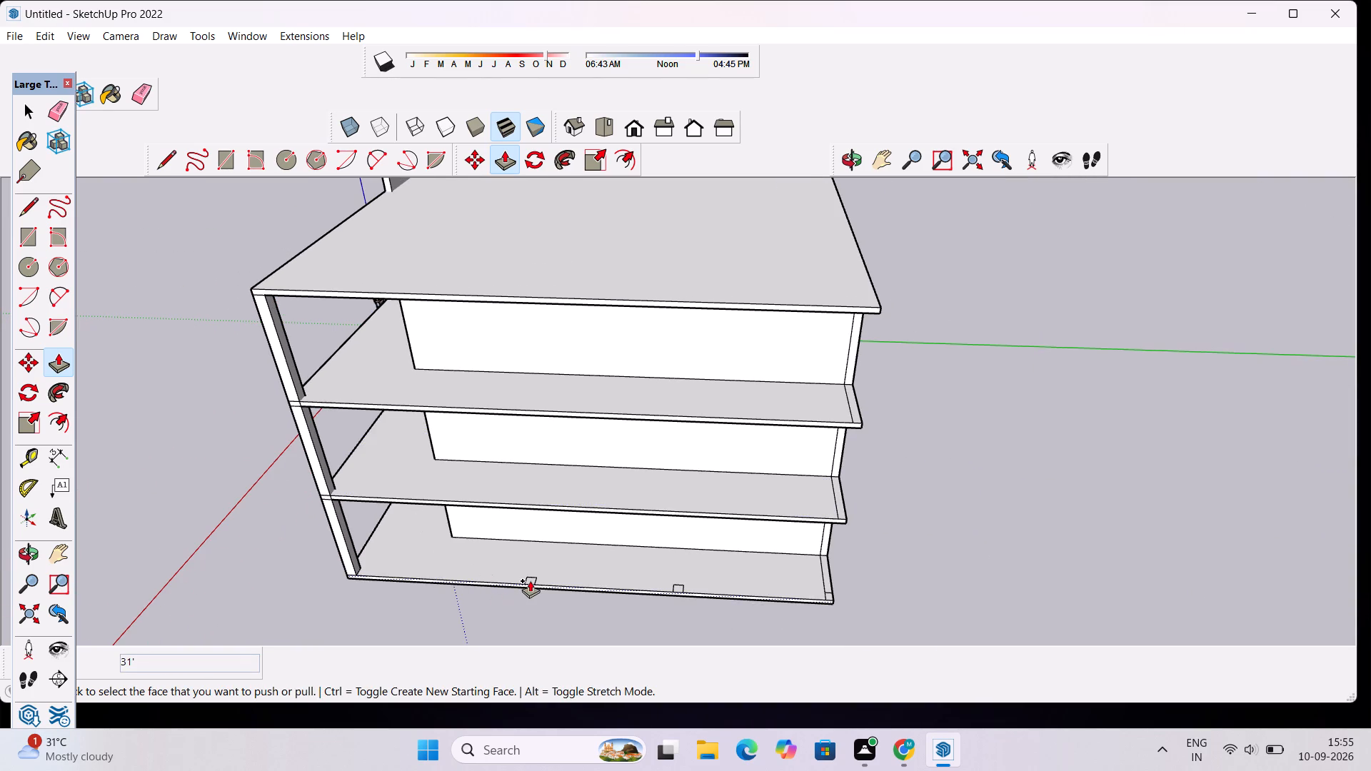
scroll(530, 580, up, 4)
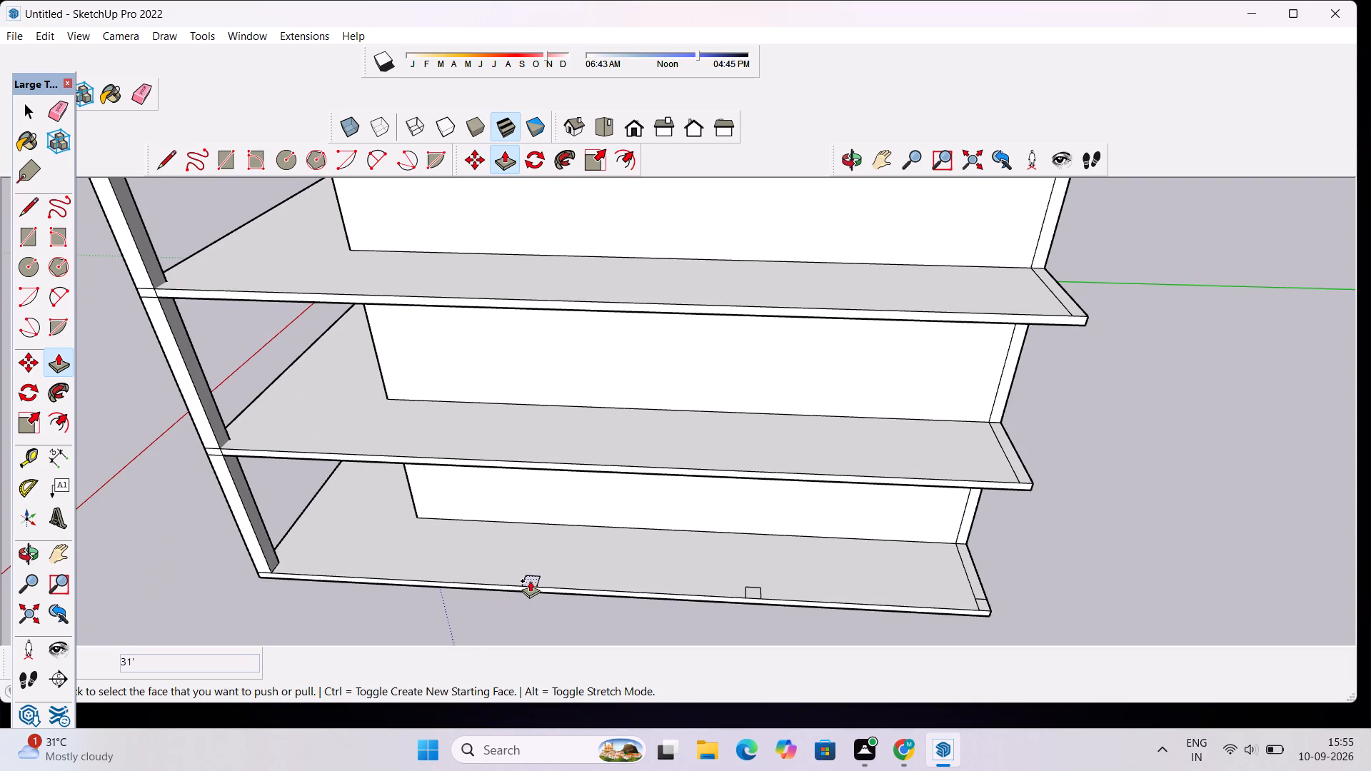
click(530, 580)
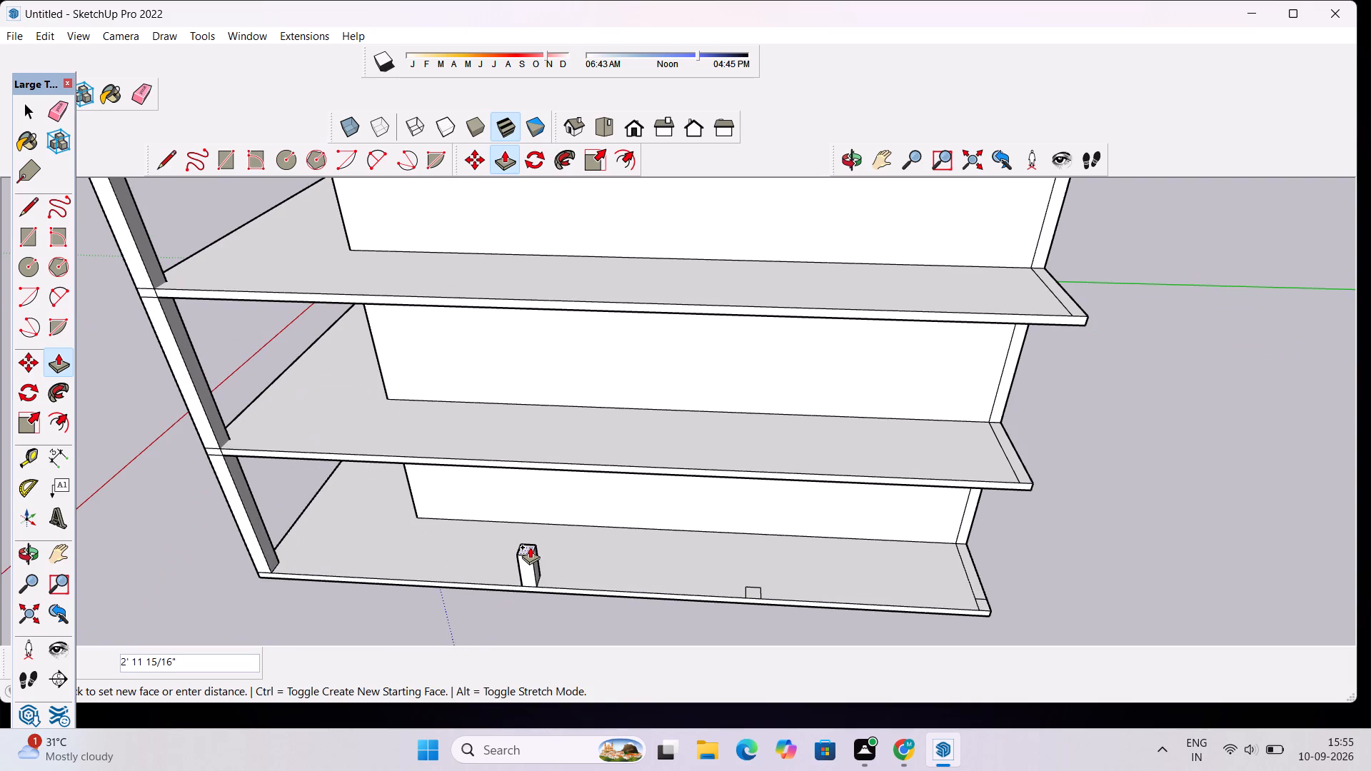
scroll(518, 511, down, 7)
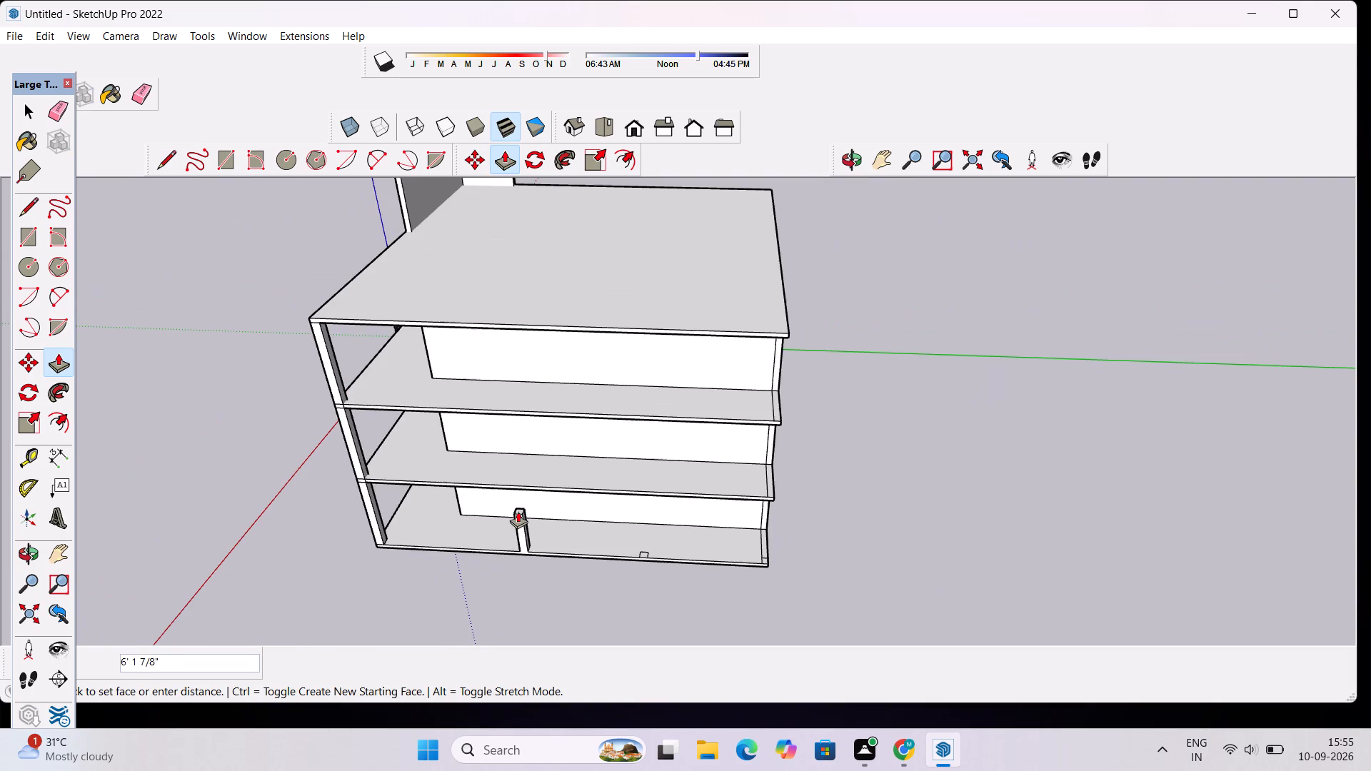
scroll(484, 458, up, 3)
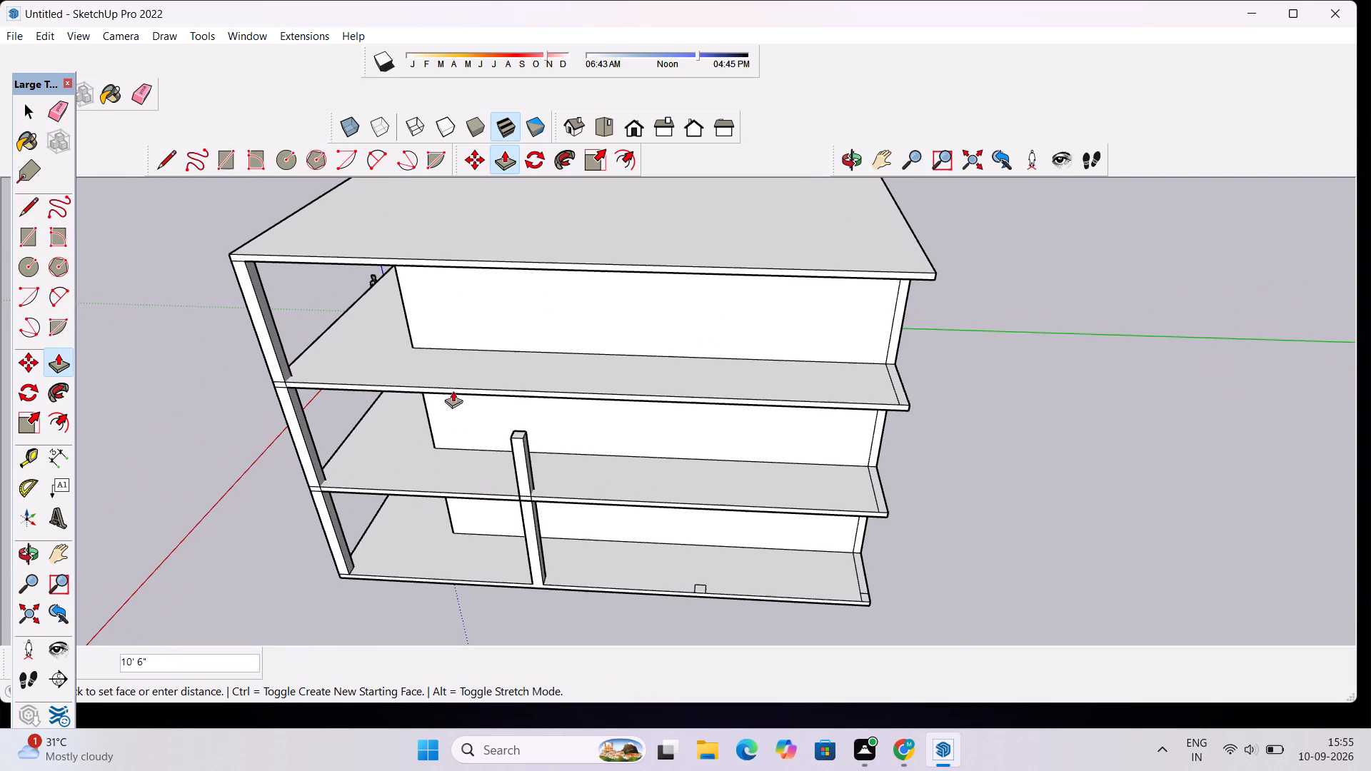
scroll(448, 358, up, 1)
scroll(518, 275, up, 2)
click(521, 256)
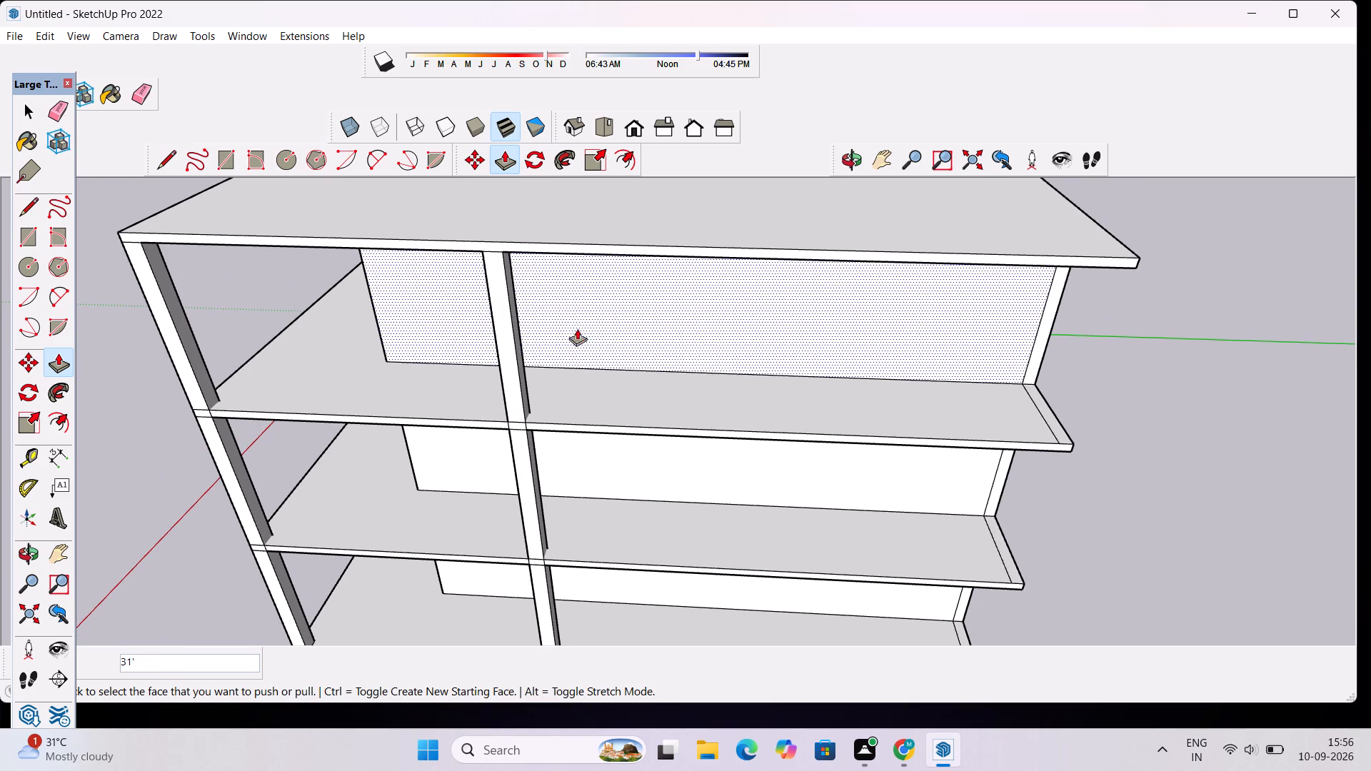
Push/Pull the third rectangle along the lowest slab's open edge up 31' to the underside of the top slab.
scroll(623, 388, down, 8)
scroll(693, 547, up, 8)
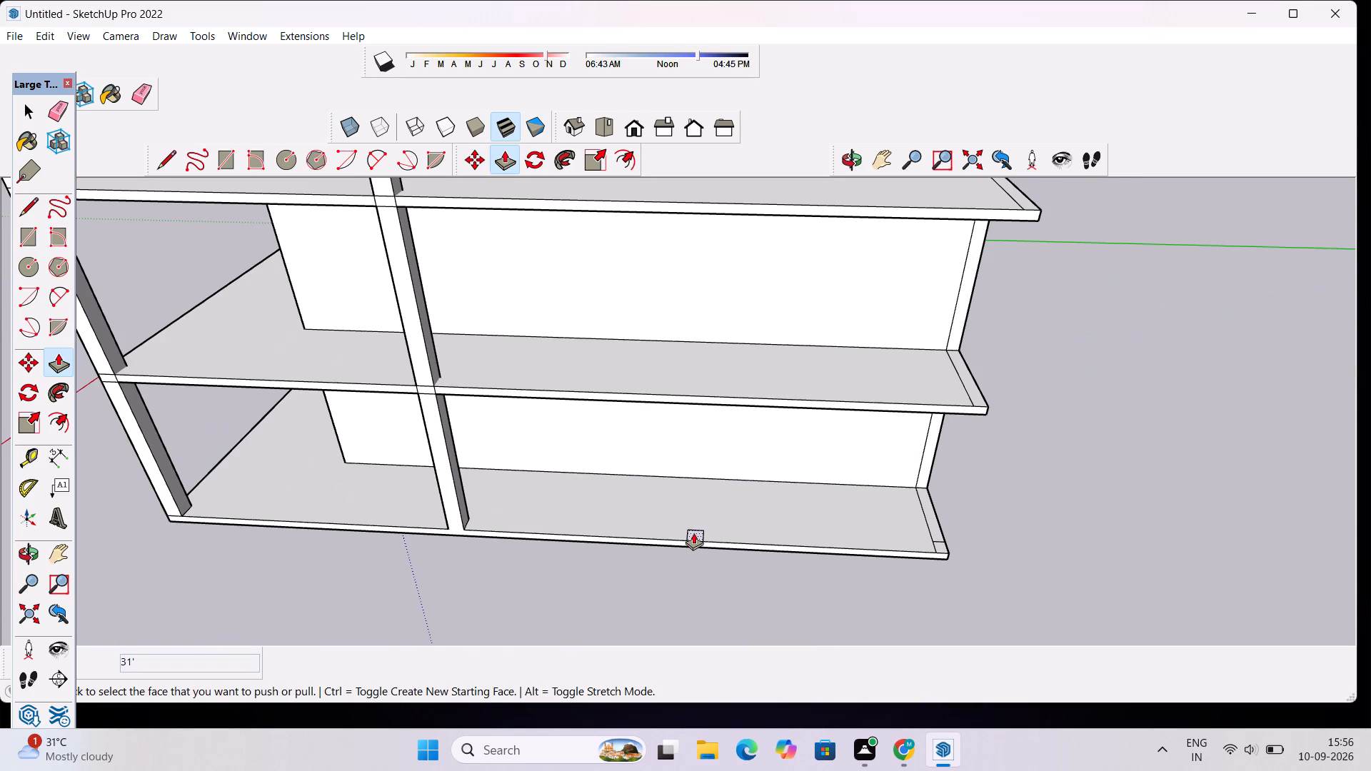
click(693, 533)
scroll(687, 478, down, 8)
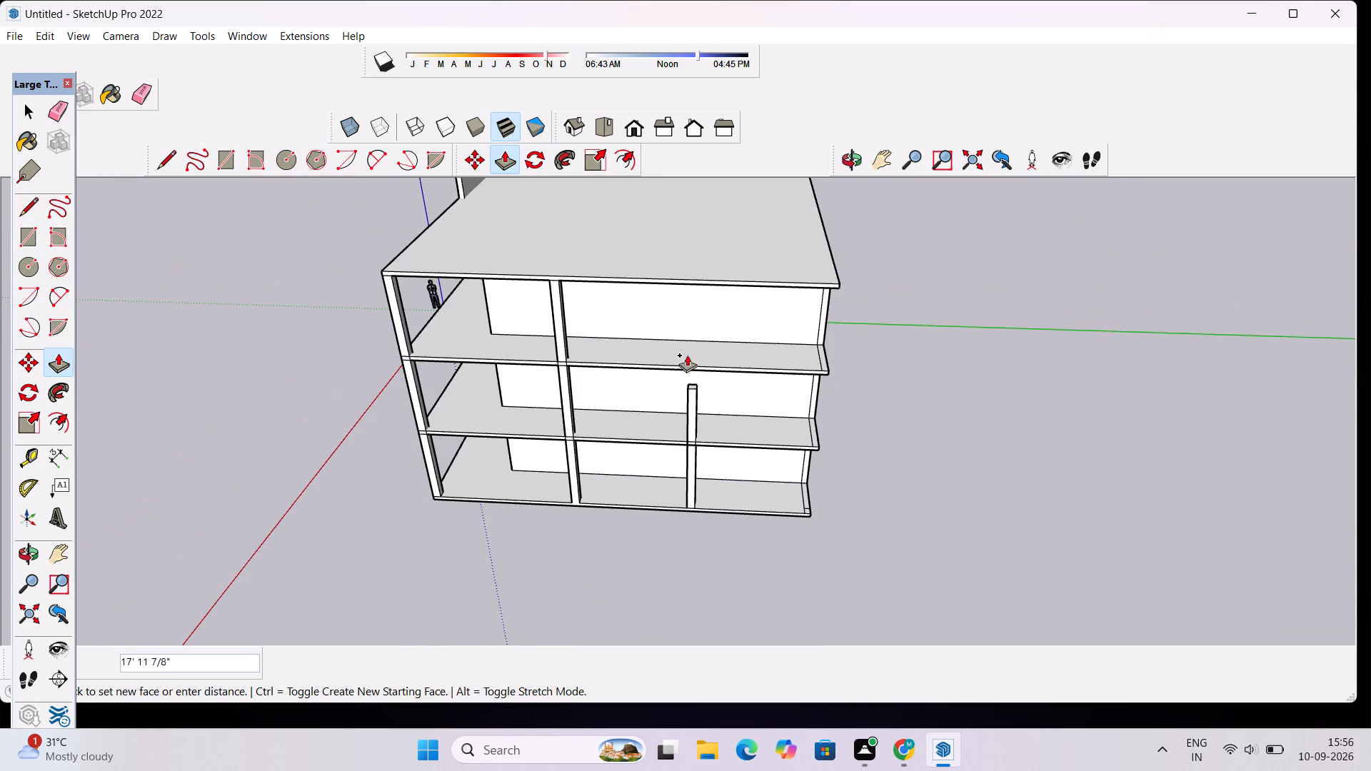
scroll(701, 279, up, 8)
click(701, 291)
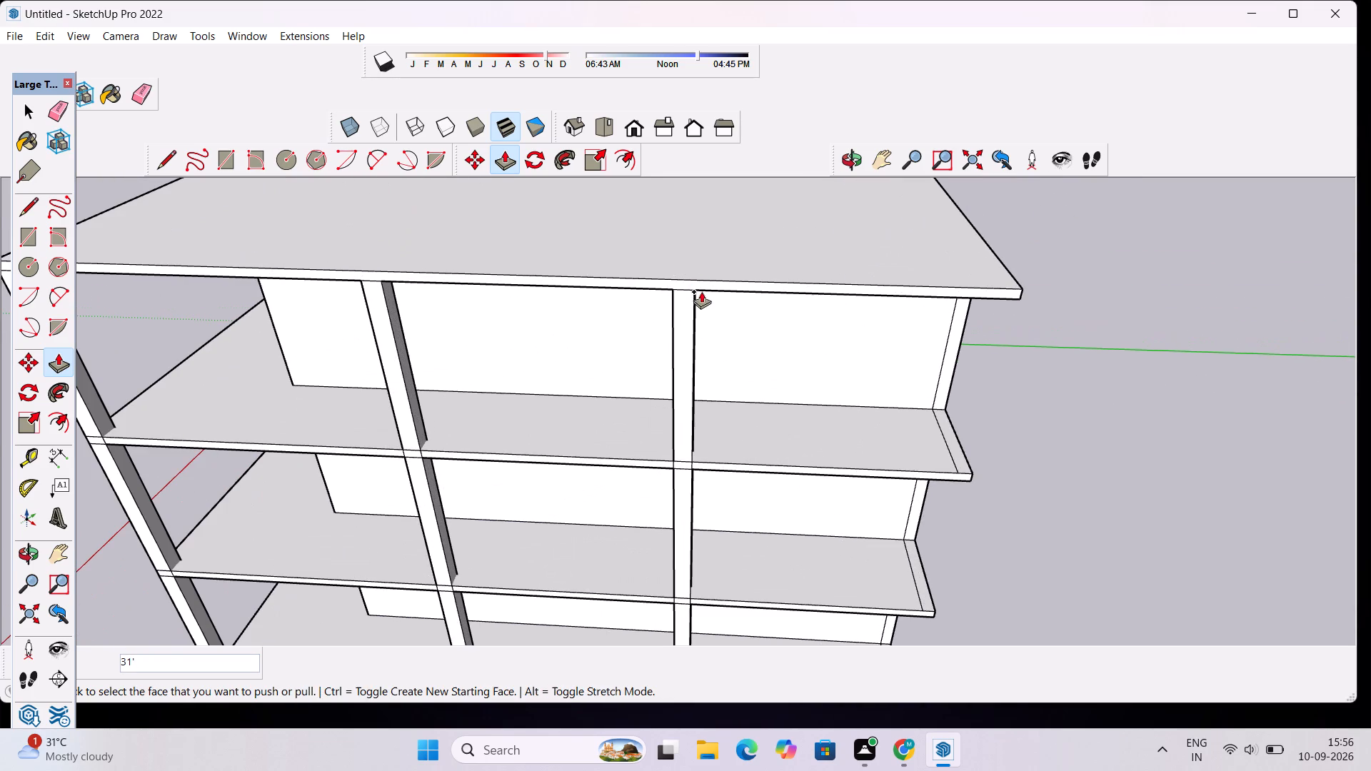
Push/Pull the rectangle at the far end of the lowest slab's open edge up 31' to the underside of the top slab.
scroll(862, 514, down, 9)
scroll(904, 618, up, 14)
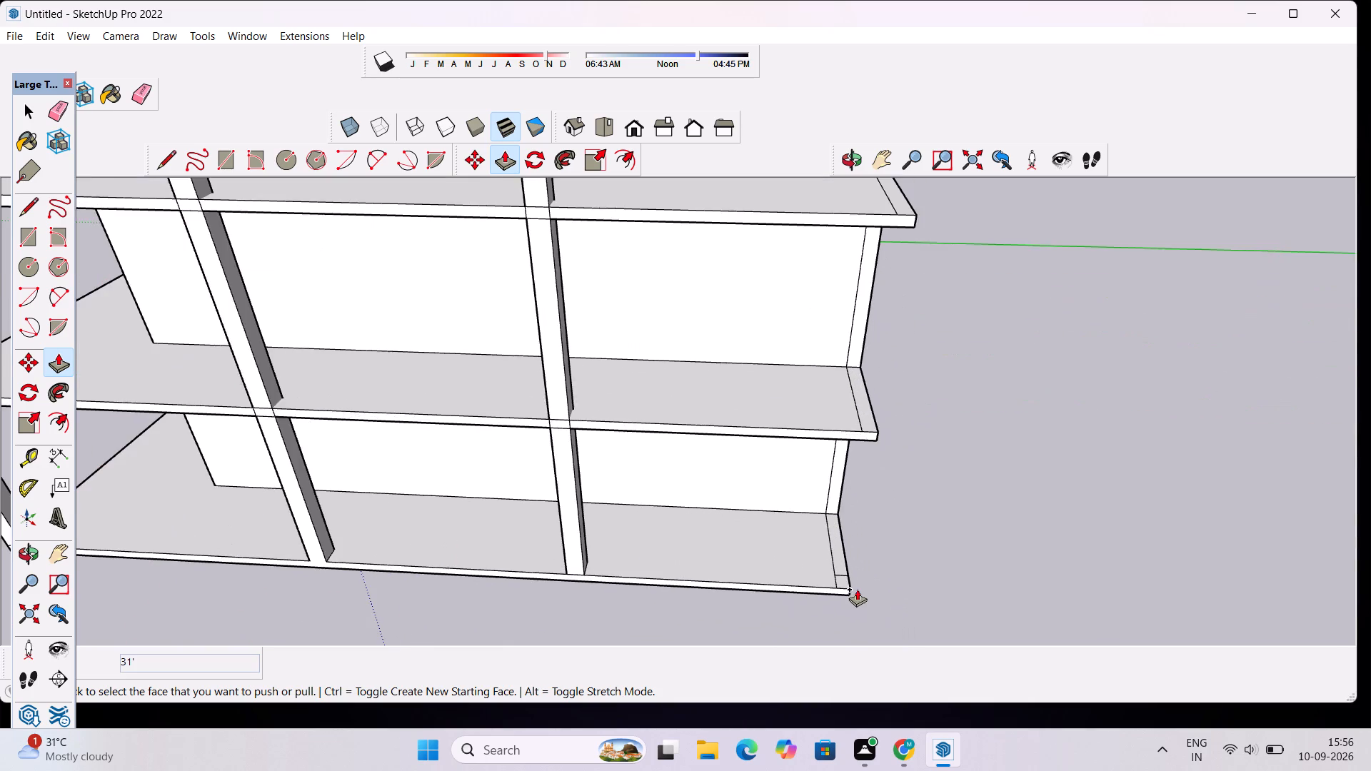
click(837, 575)
scroll(825, 483, down, 7)
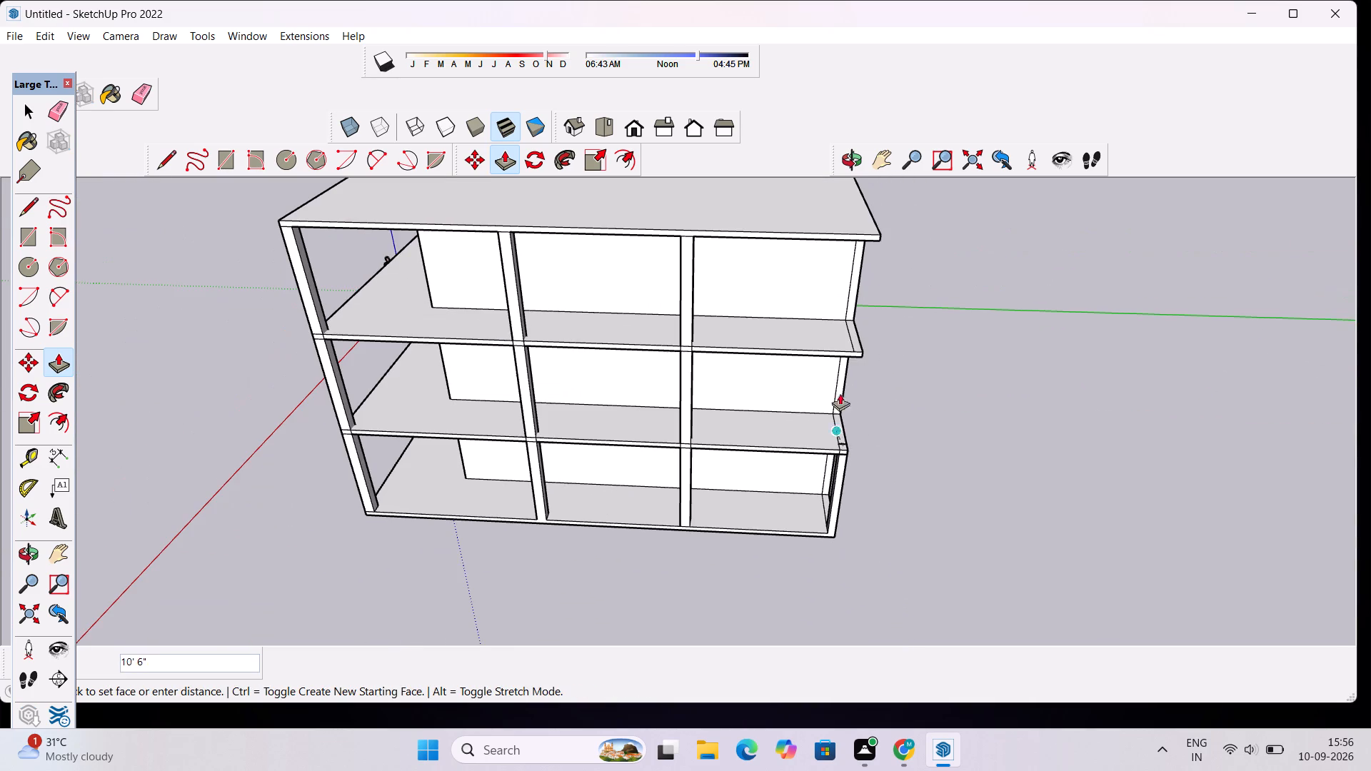
scroll(874, 245, up, 3)
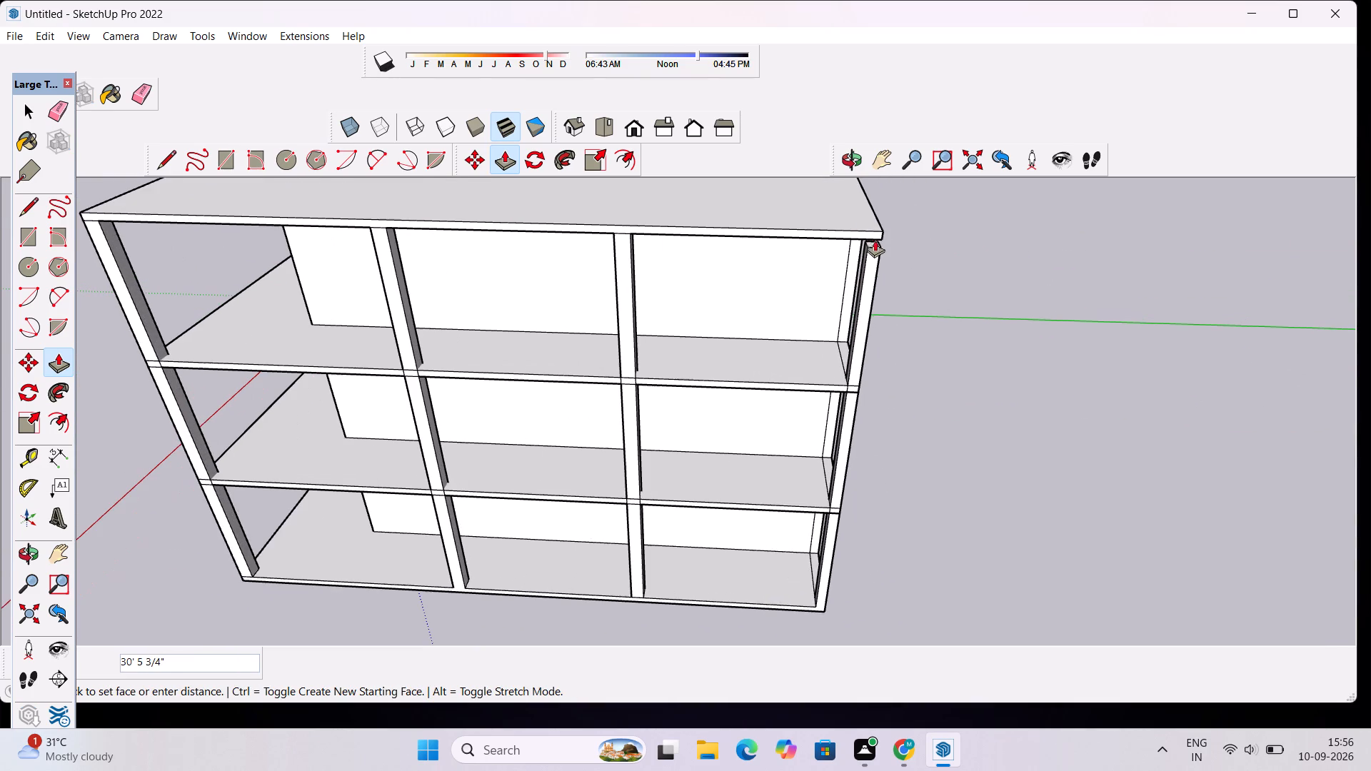
click(883, 241)
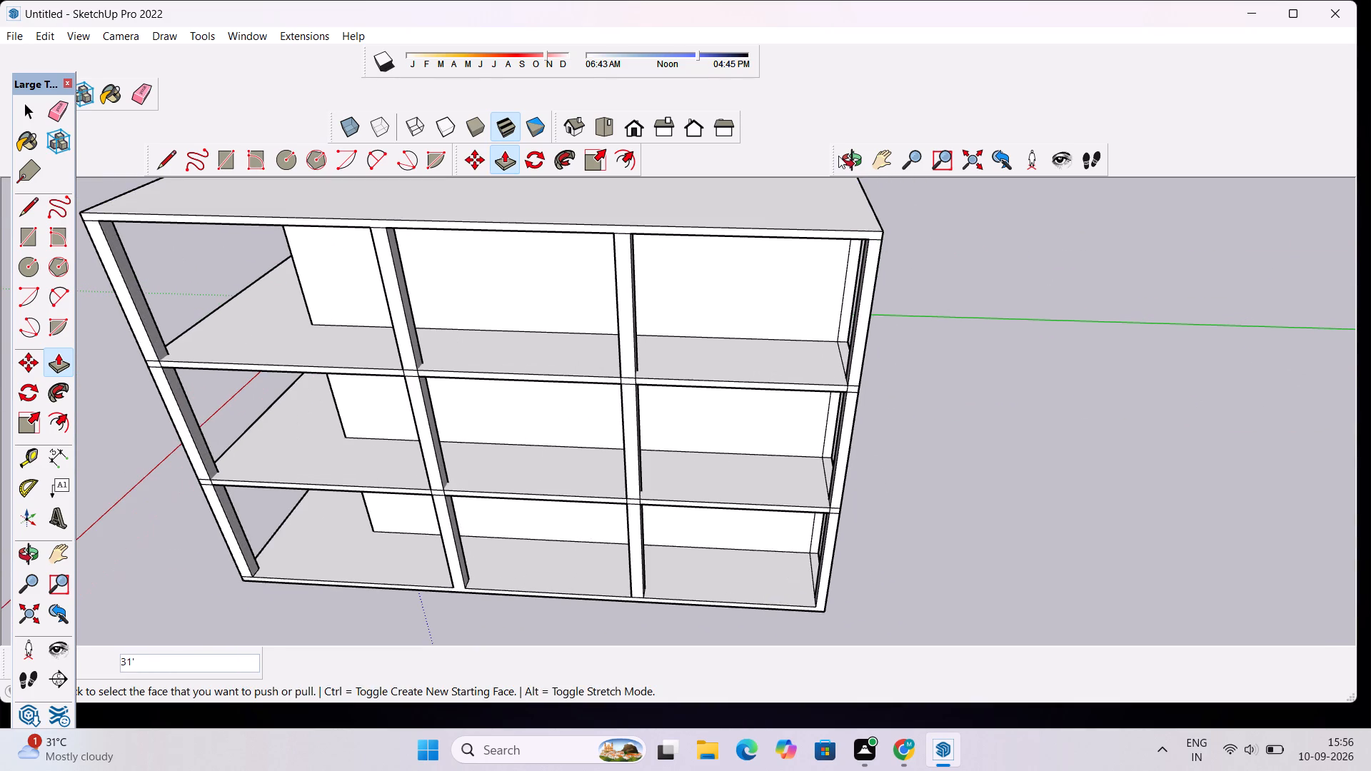
Examine the full-height columns and slab edges from the open side, the front corner and the front wall.
click(848, 166)
drag(528, 428, 770, 393)
scroll(759, 405, down, 8)
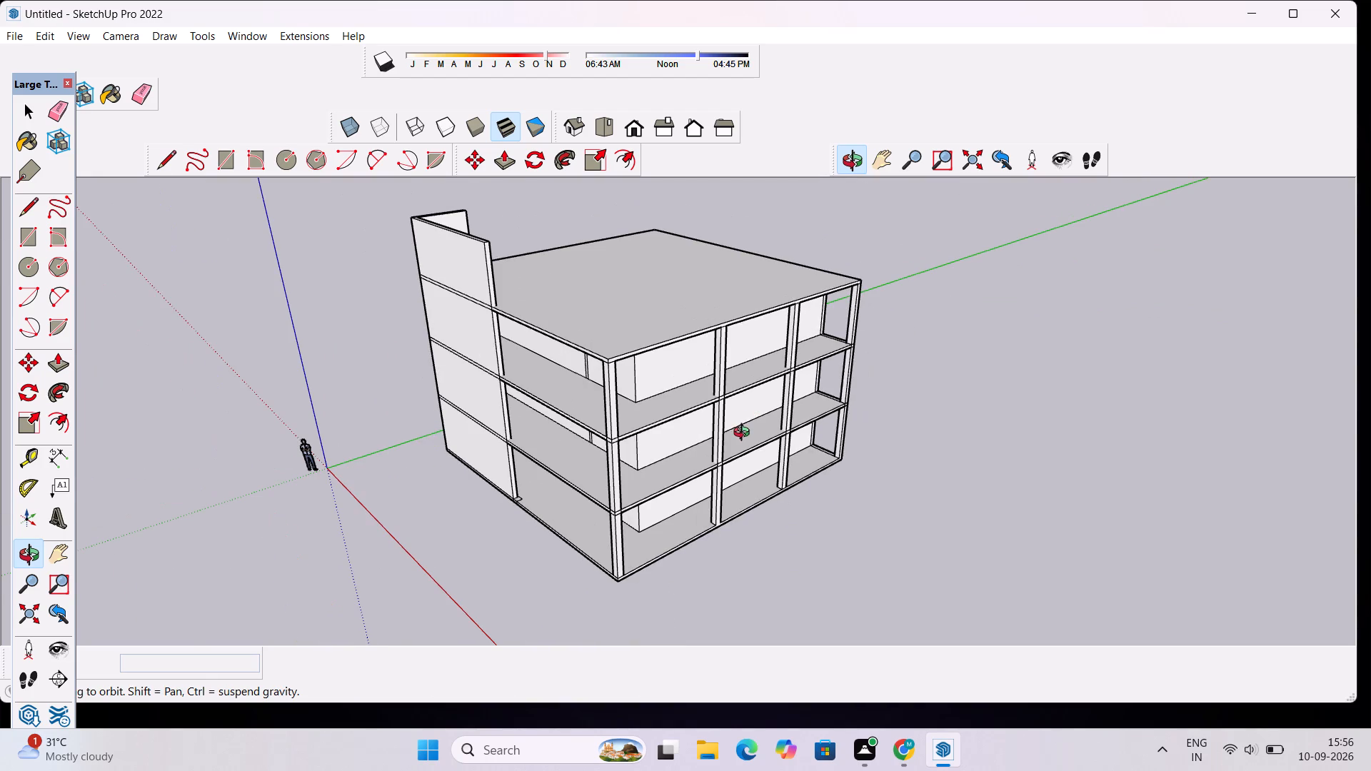
drag(591, 512, 655, 485)
scroll(750, 530, up, 10)
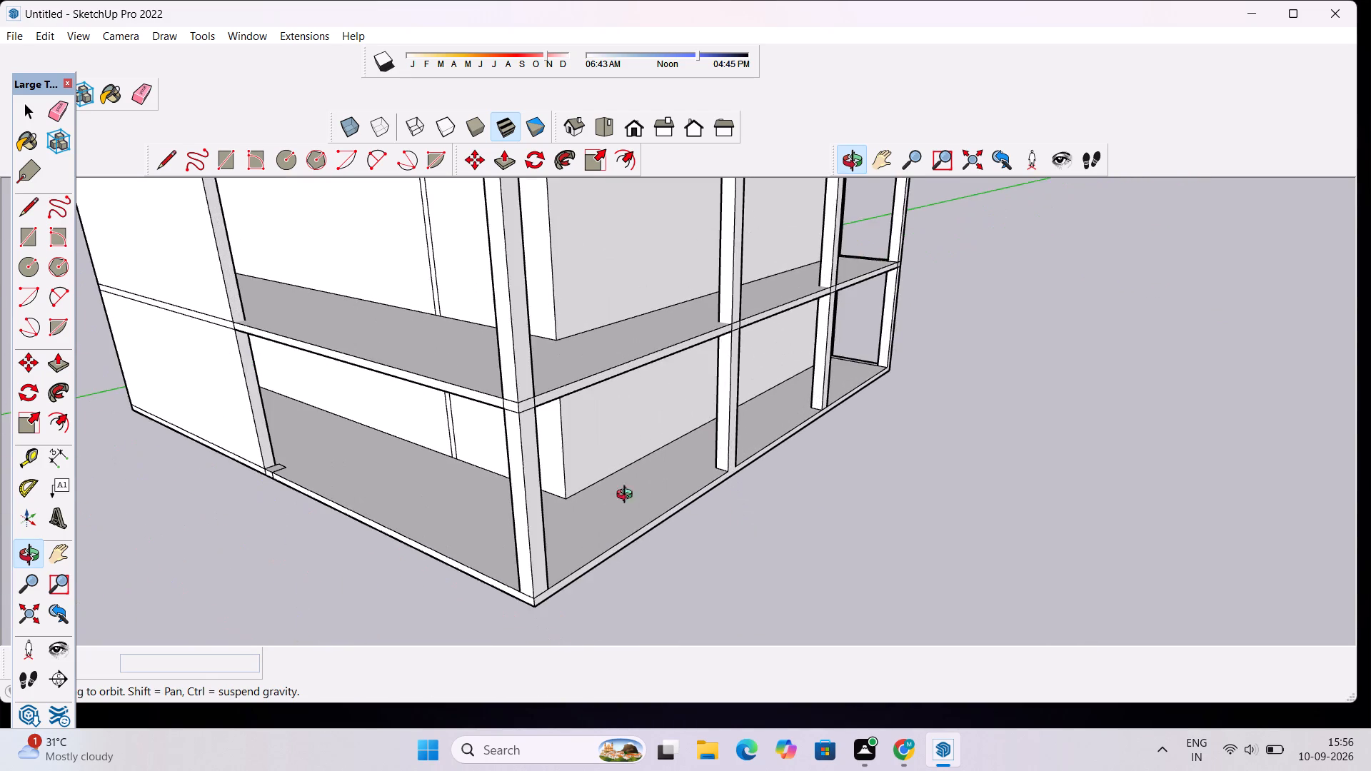
drag(503, 480, 596, 479)
scroll(601, 488, down, 6)
drag(593, 483, 702, 443)
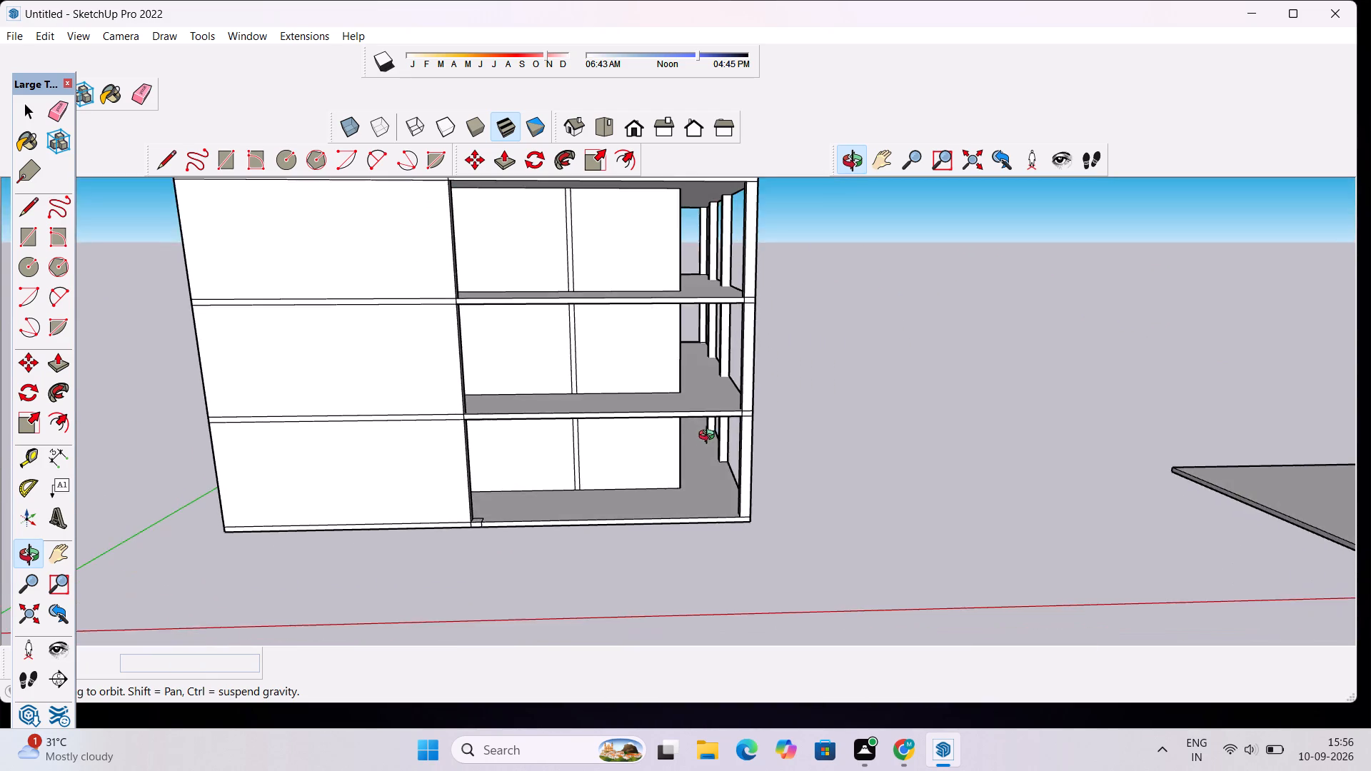
scroll(713, 435, up, 5)
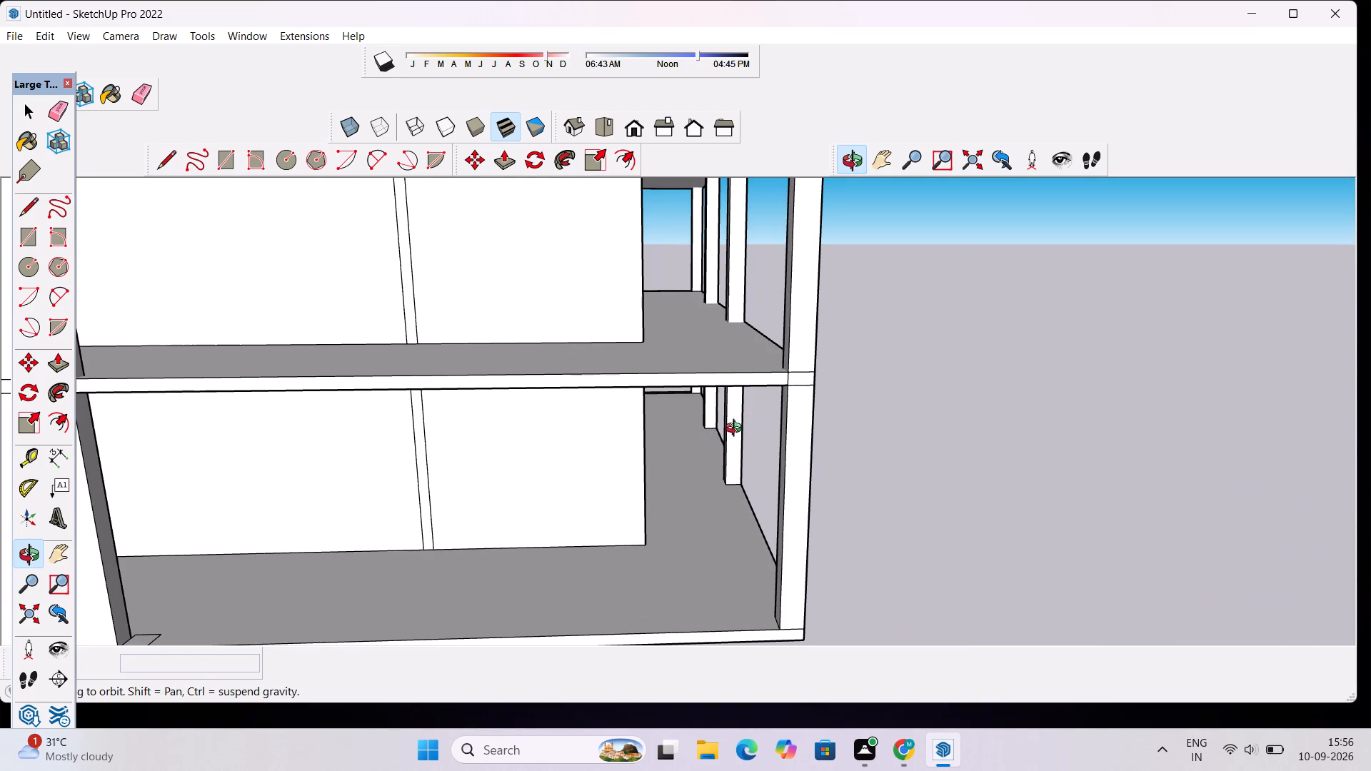
scroll(731, 435, down, 3)
scroll(733, 392, up, 3)
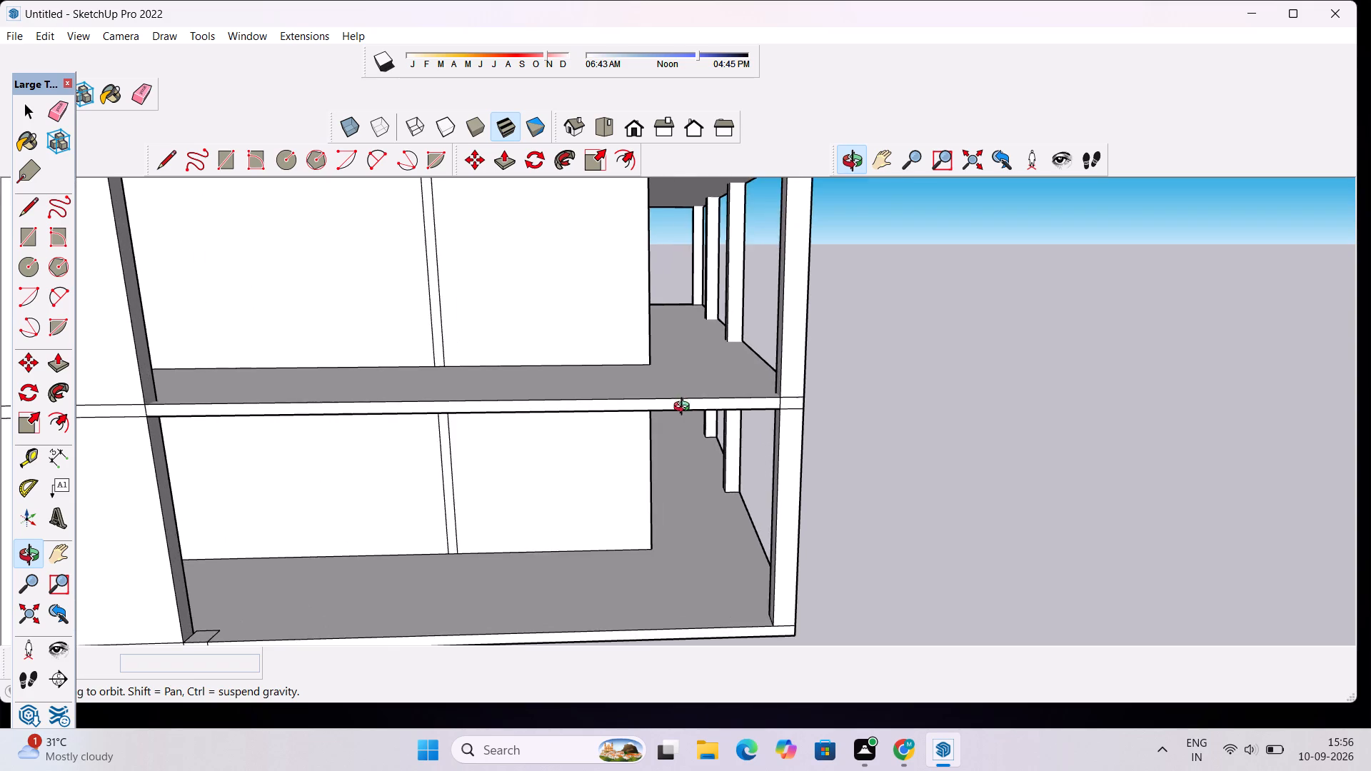
drag(689, 413, 764, 444)
scroll(765, 450, down, 5)
Draw 1' by 1' rectangles around the bases of the two middle open-edge columns on the second slab from the bottom.
drag(873, 476, 457, 498)
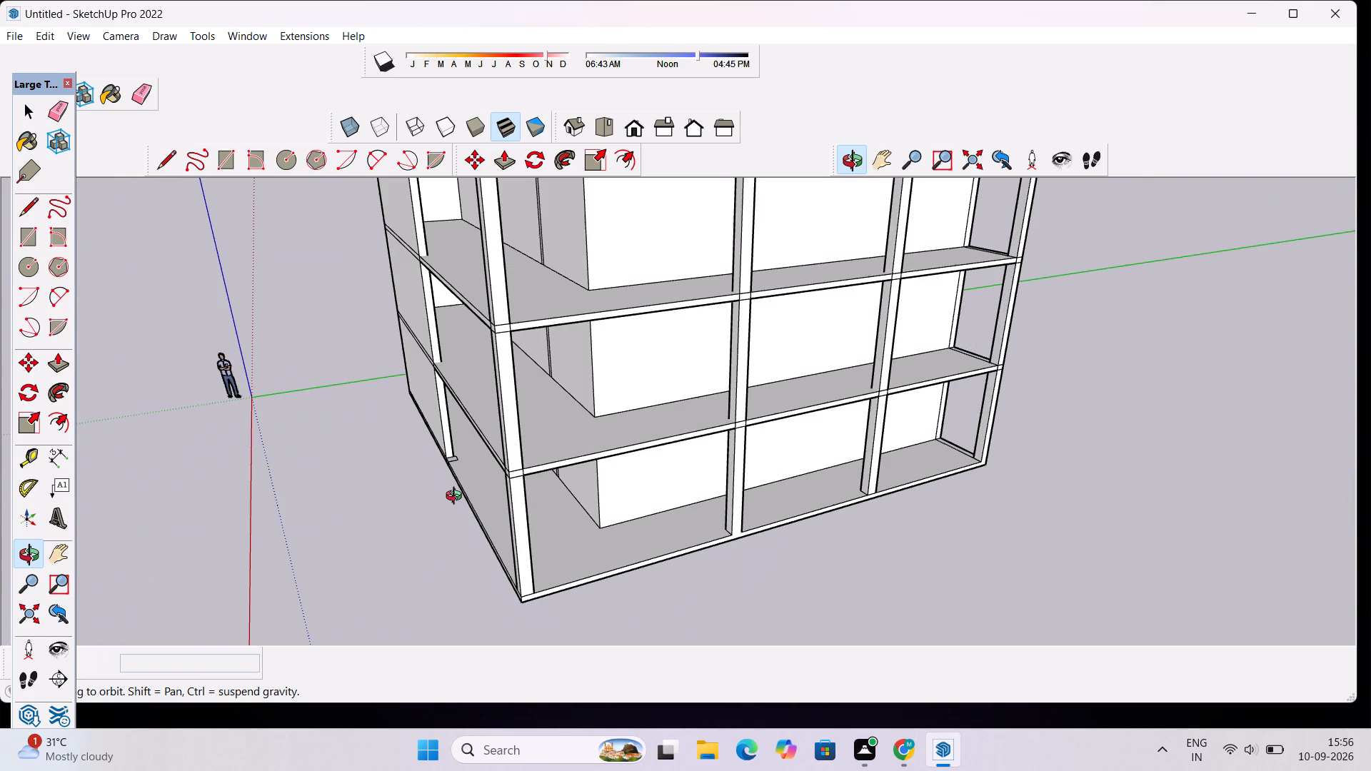
scroll(760, 389, up, 5)
key(space)
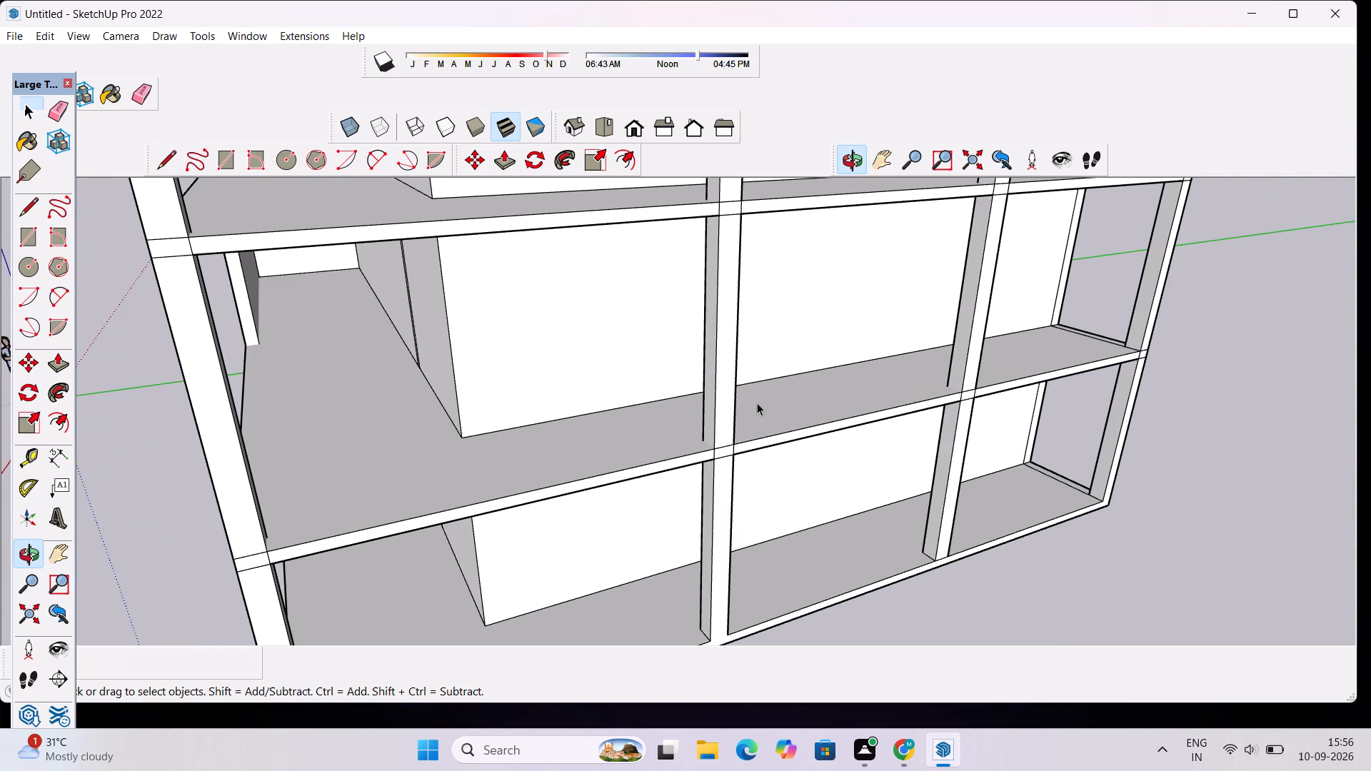
key(r)
scroll(693, 434, up, 7)
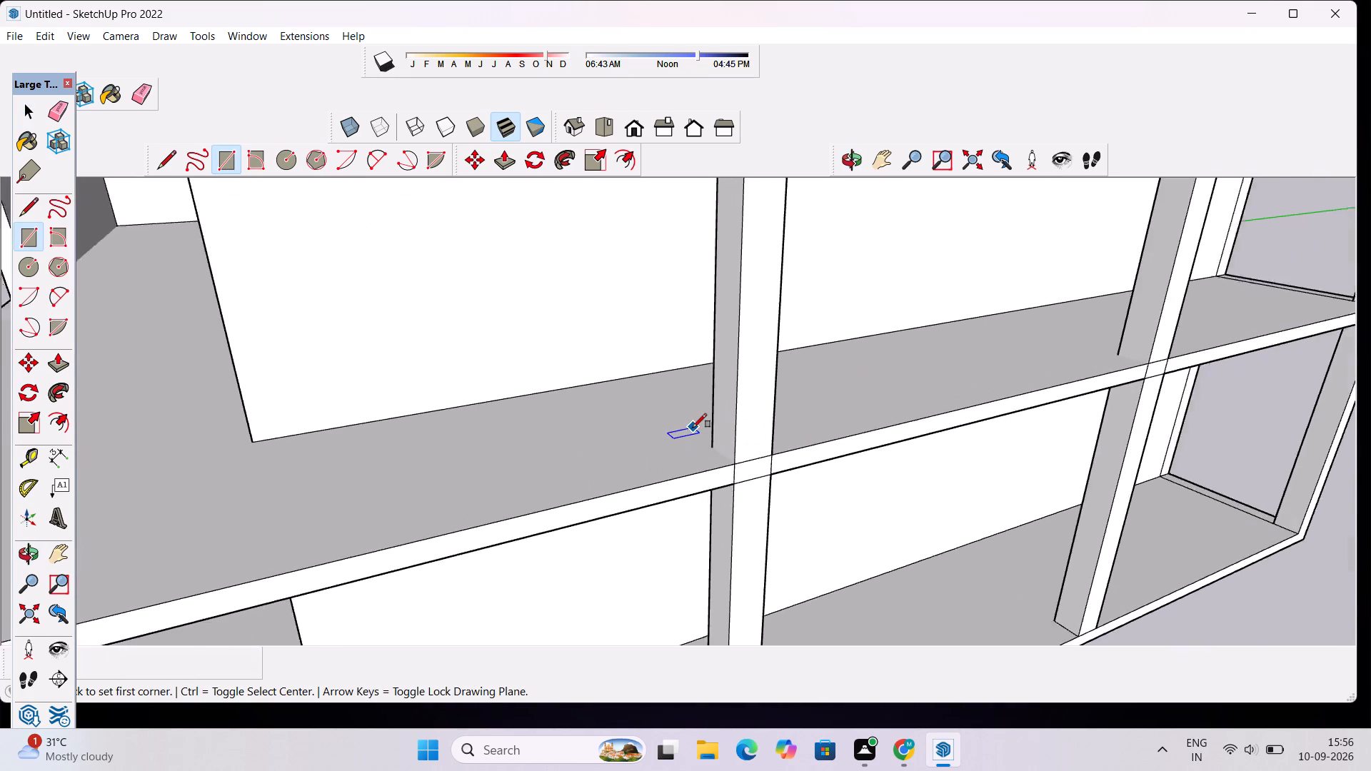
scroll(693, 428, up, 2)
click(720, 452)
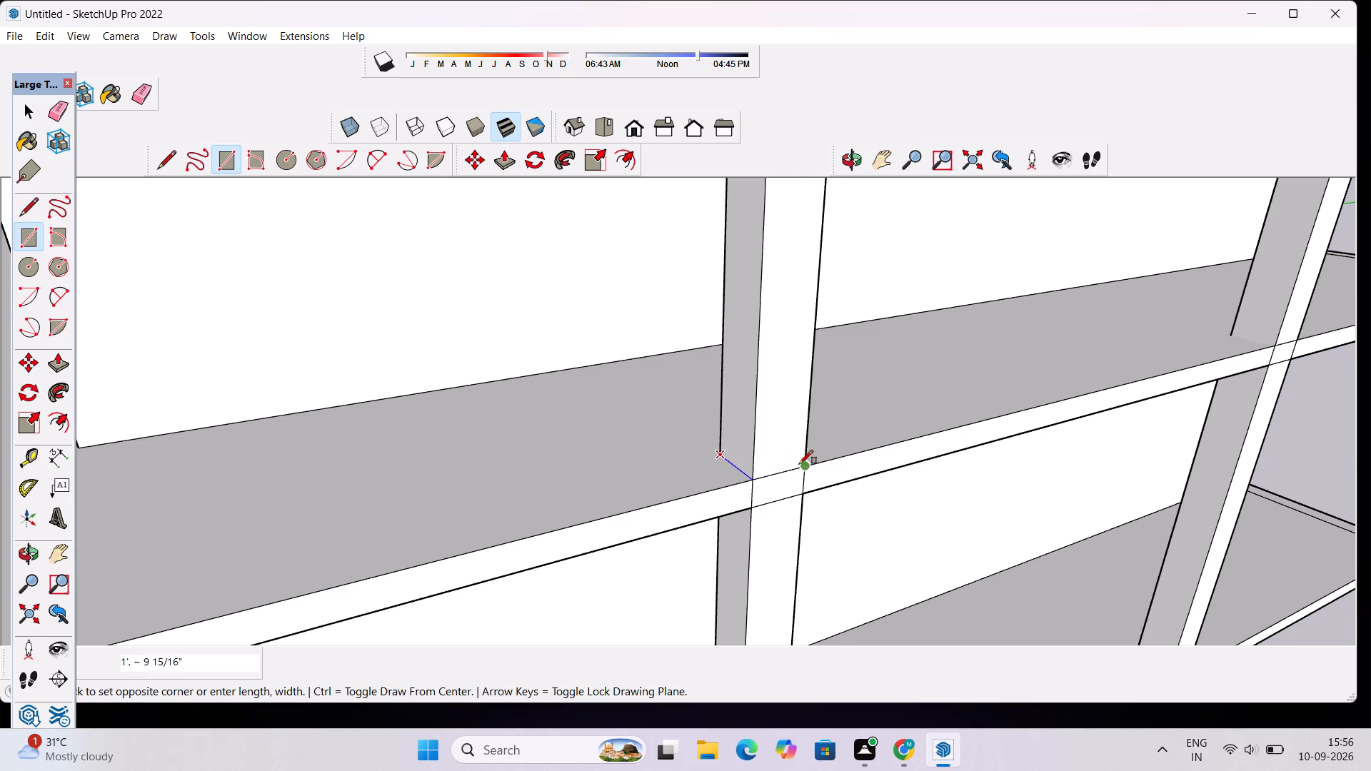
click(807, 463)
scroll(773, 455, down, 6)
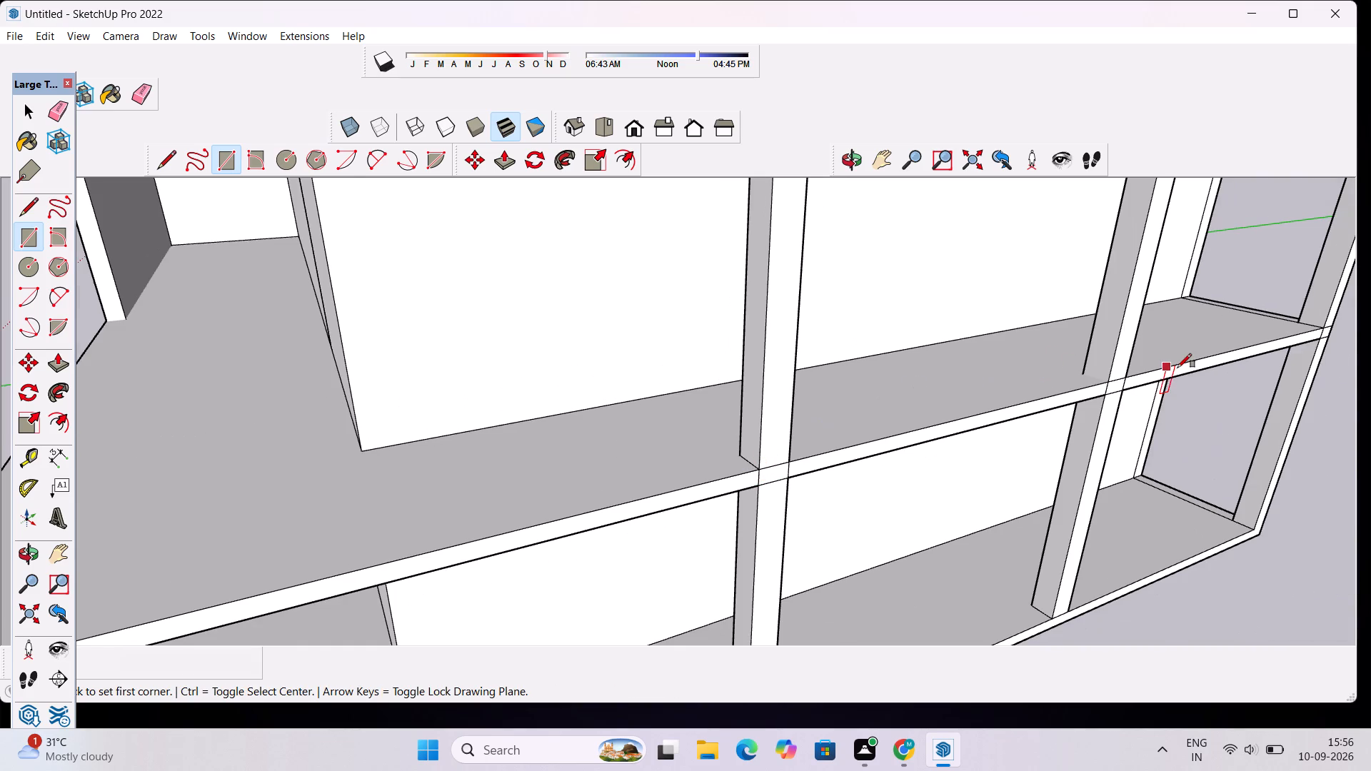
scroll(1177, 368, up, 13)
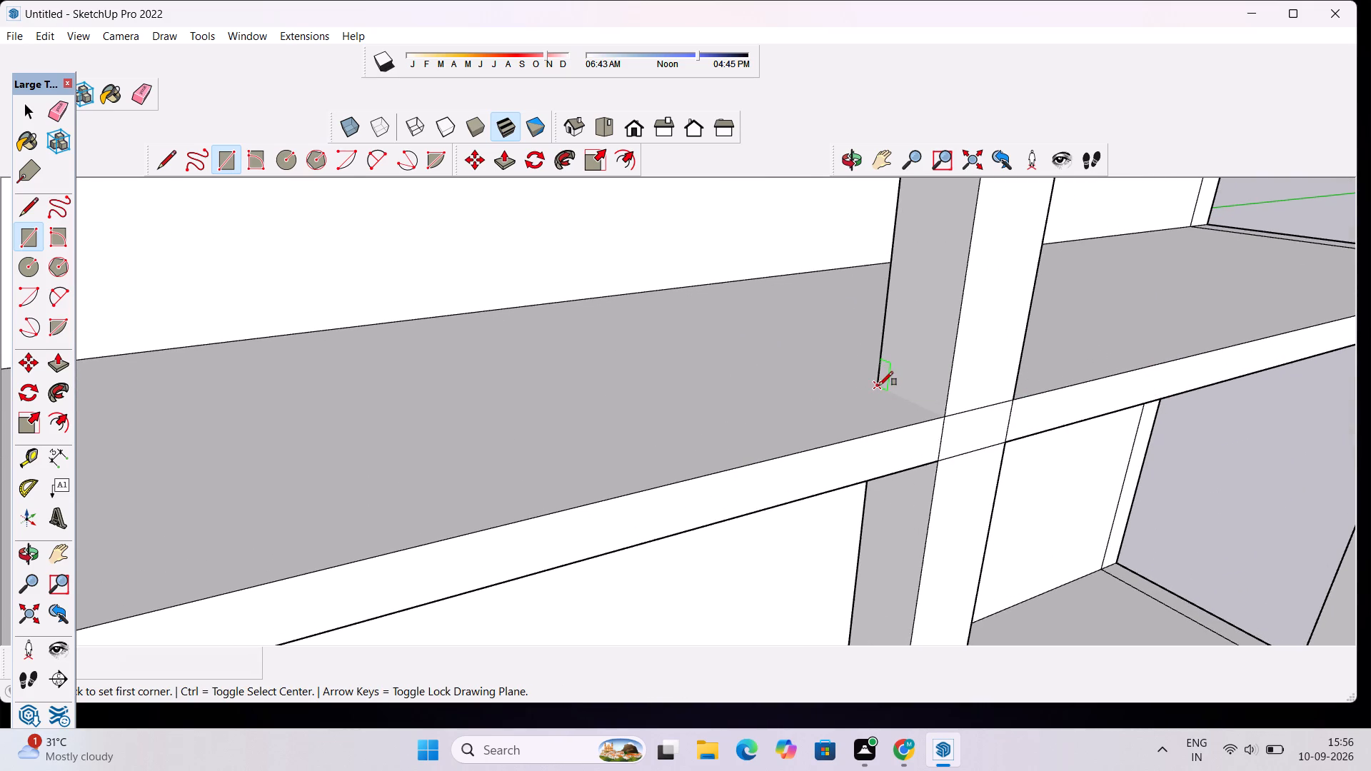
click(879, 385)
click(1012, 400)
scroll(975, 393, down, 12)
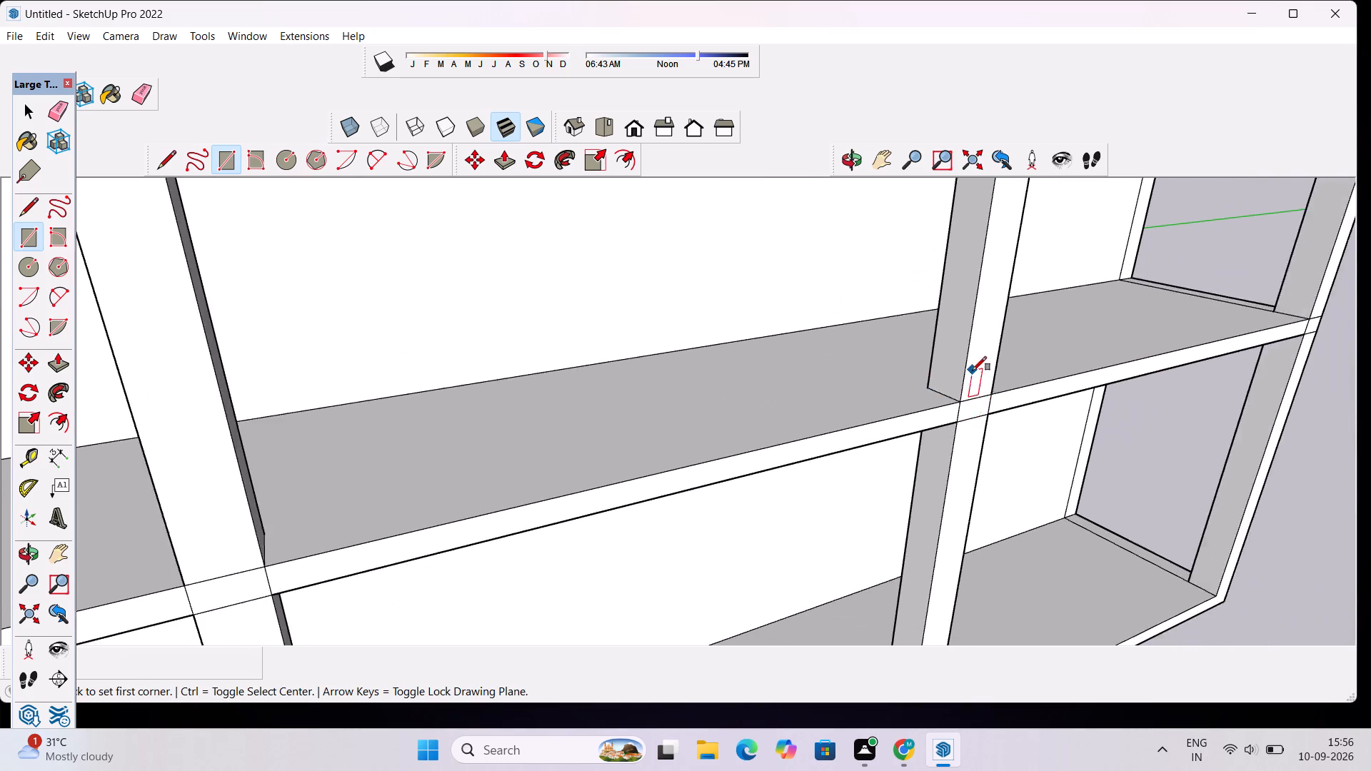
Draw 1' by 1' rectangles around the bases of the two middle open-edge columns on the third slab from the bottom.
scroll(973, 371, down, 2)
scroll(1270, 323, up, 8)
scroll(1252, 336, down, 20)
scroll(1252, 336, down, 2)
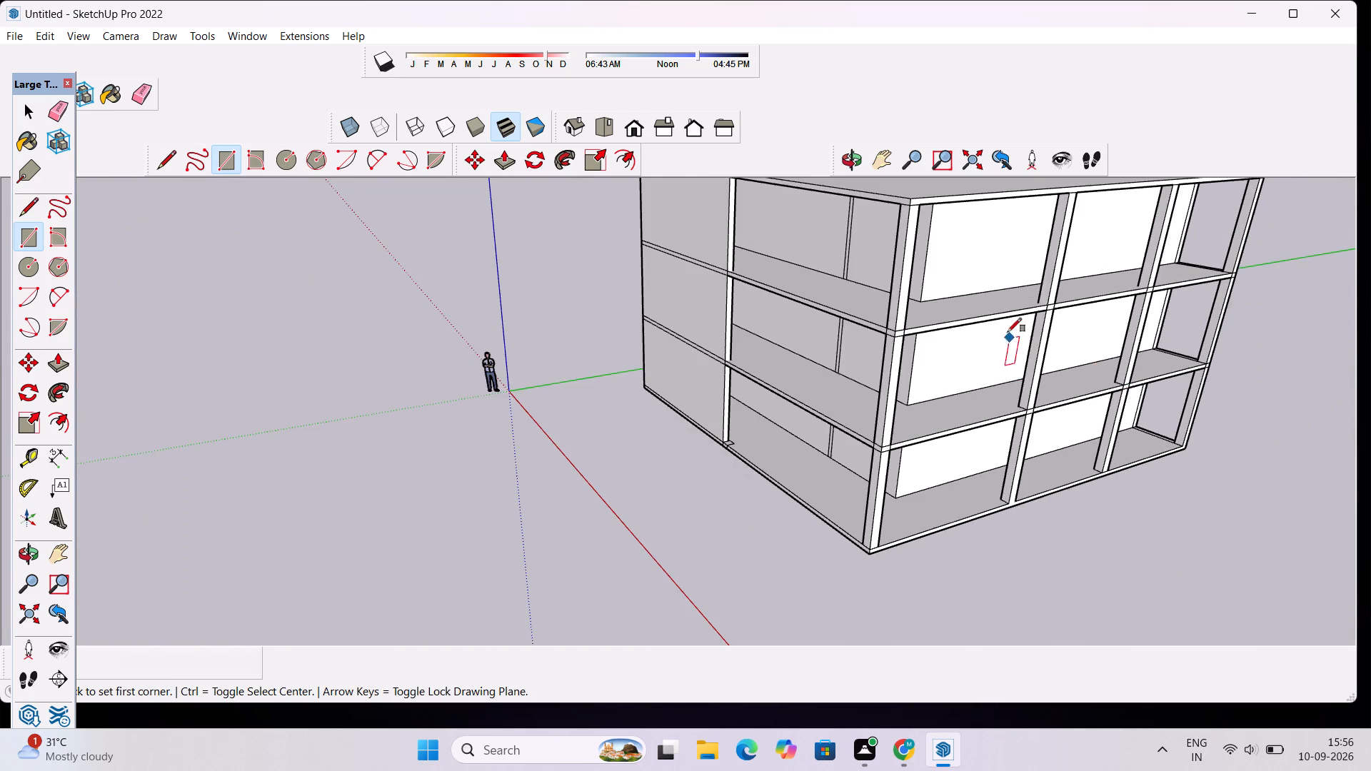
scroll(1040, 293, up, 20)
scroll(1040, 293, up, 5)
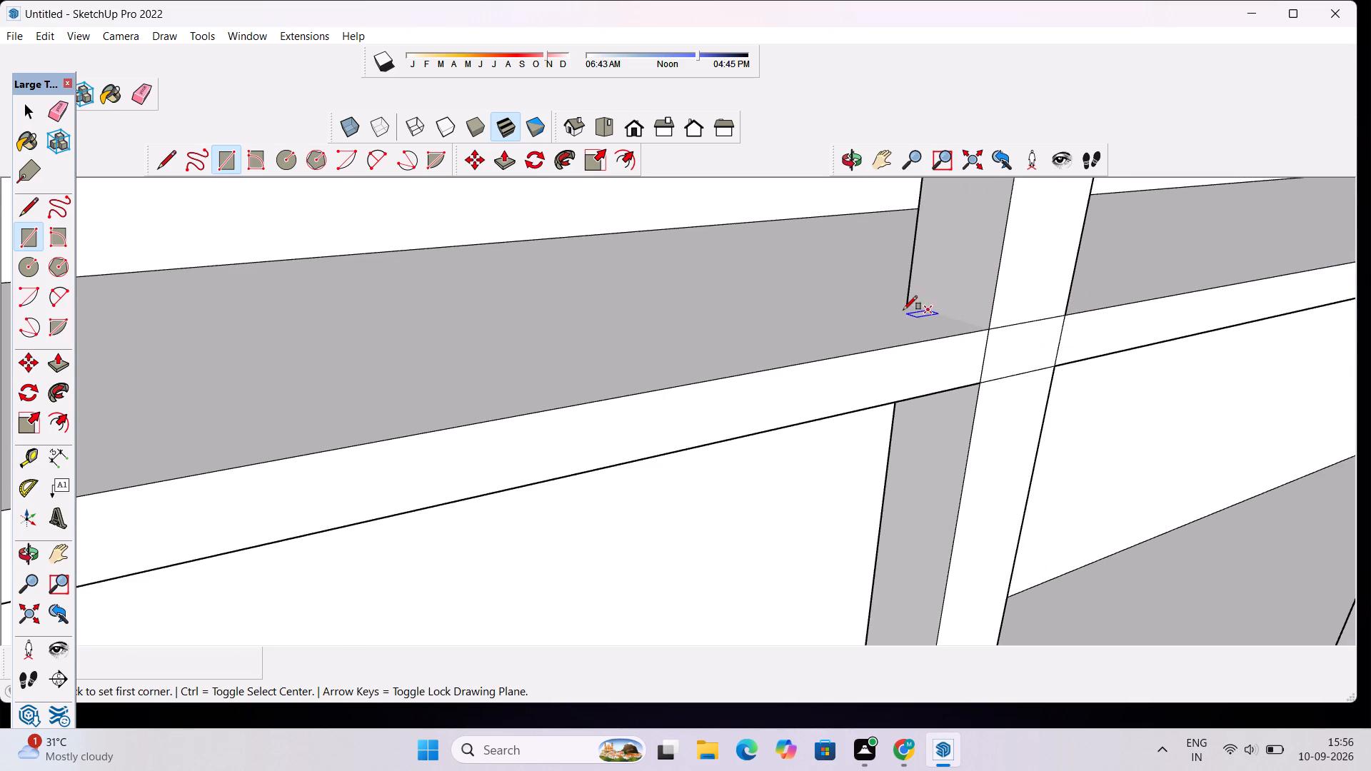
click(907, 300)
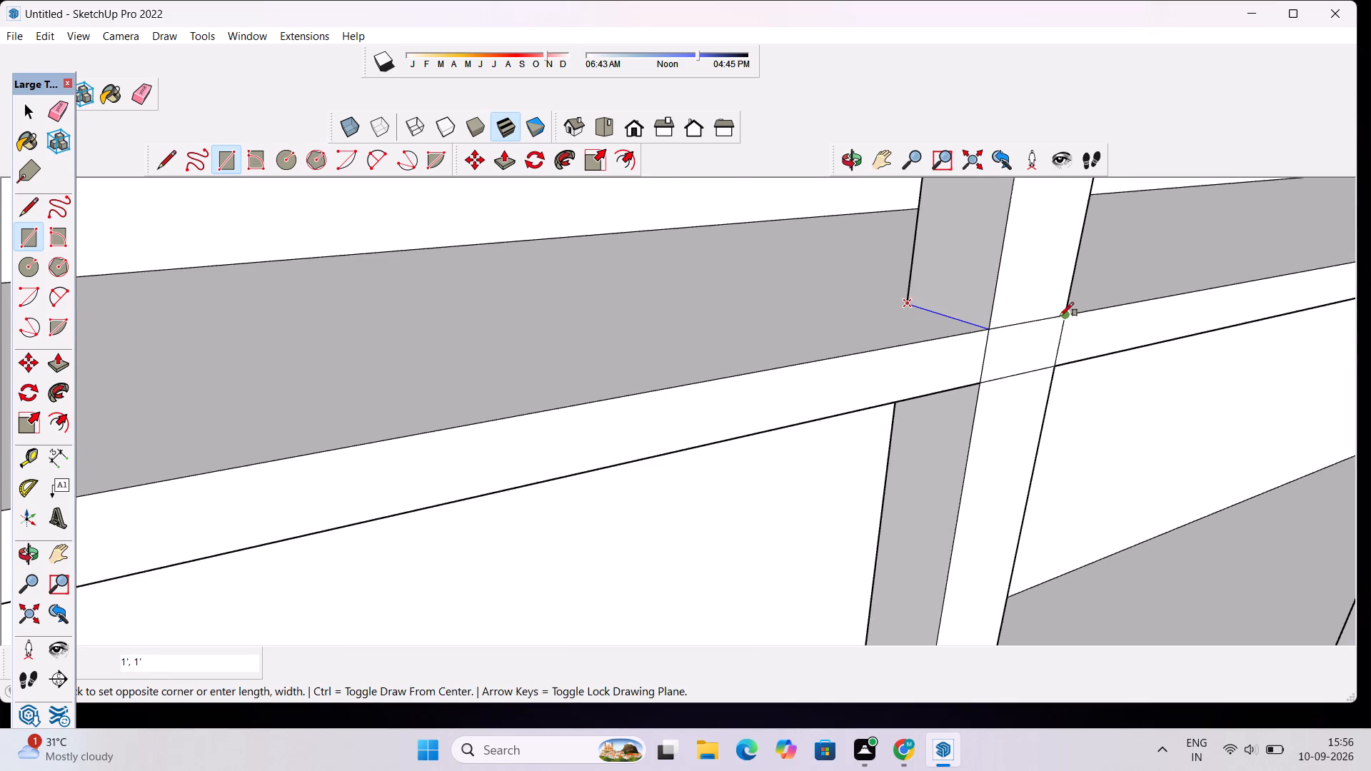
click(1064, 315)
scroll(1038, 338, down, 20)
scroll(1038, 338, down, 6)
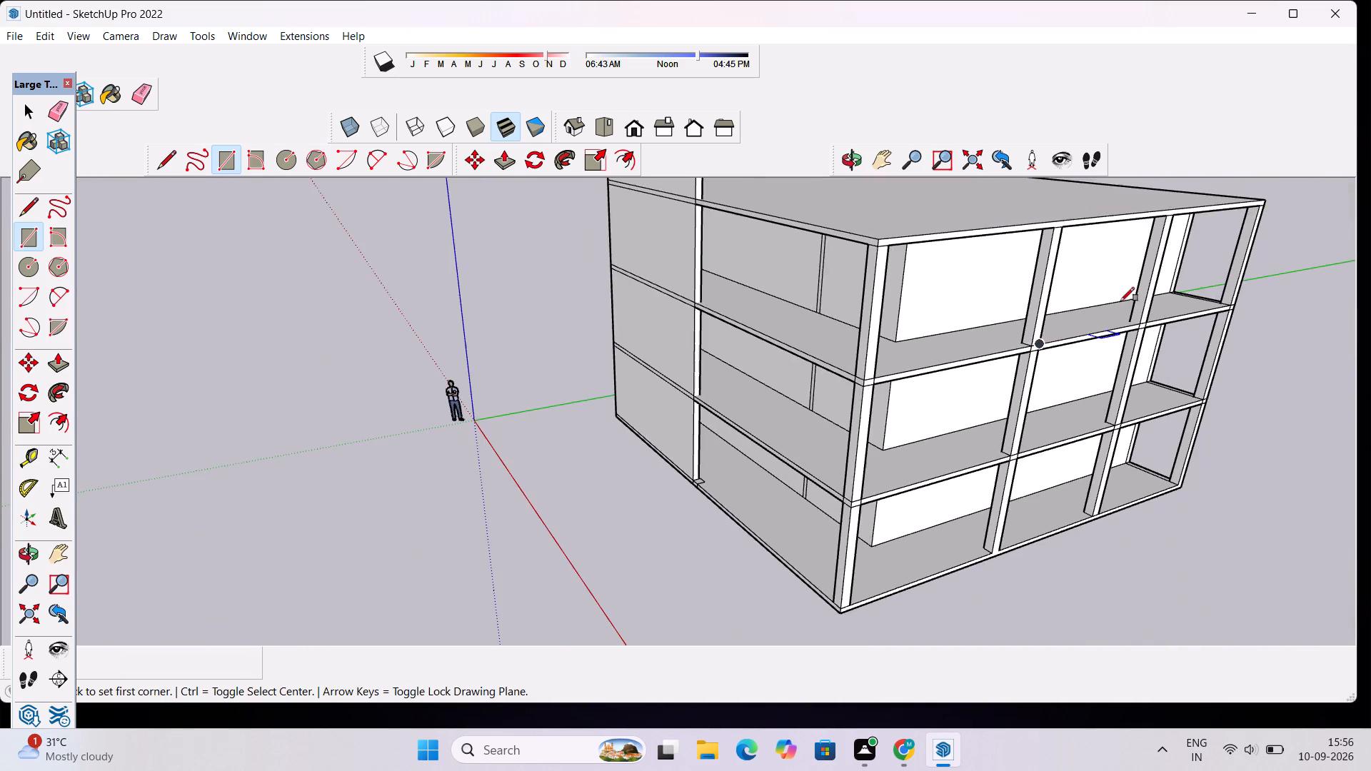
scroll(1237, 288, up, 9)
scroll(1131, 300, up, 8)
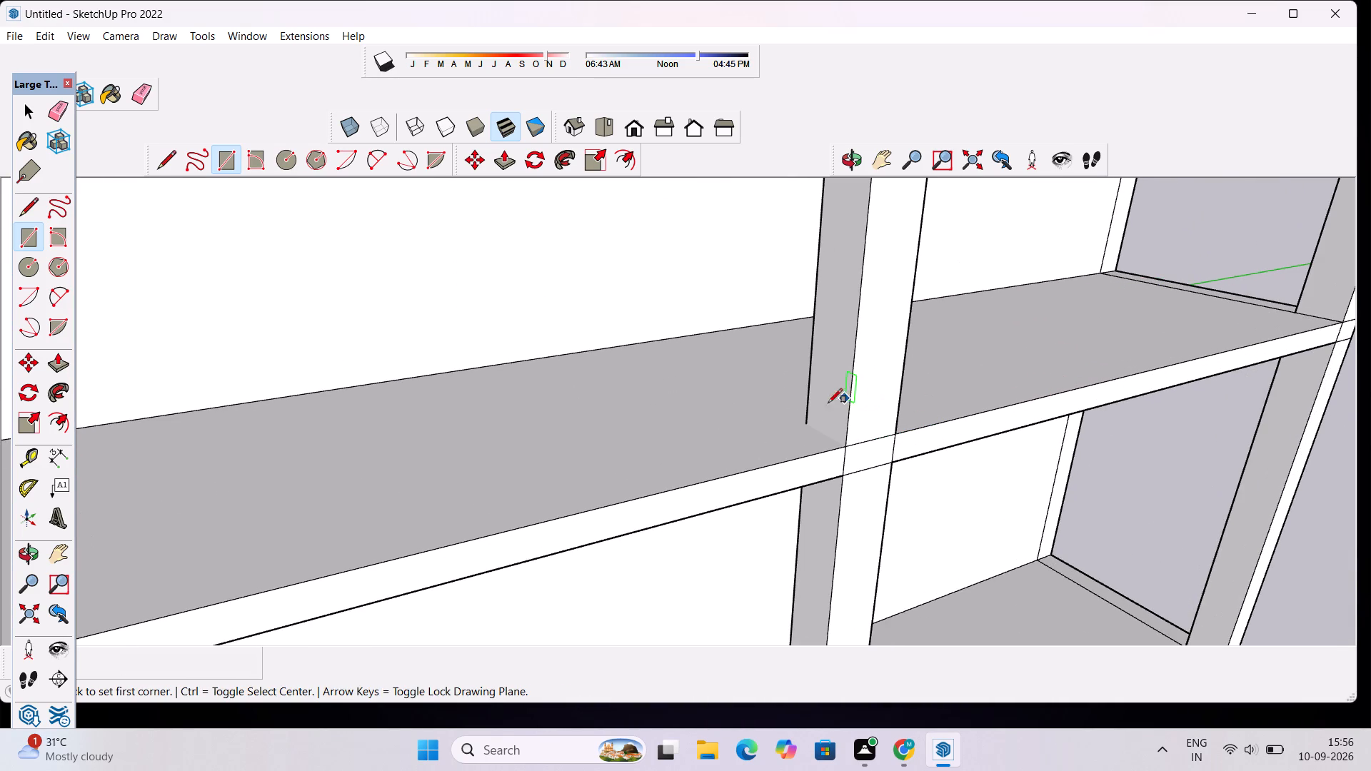
click(805, 424)
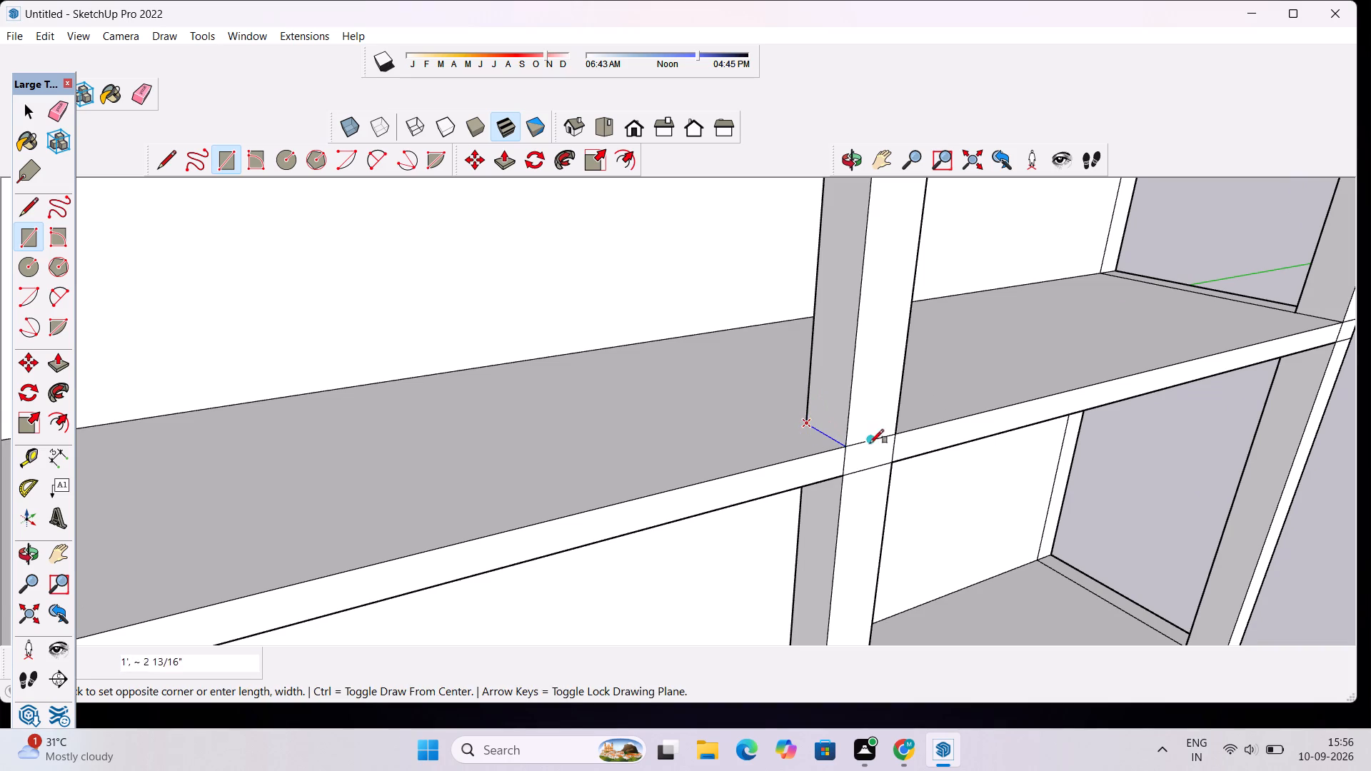
click(900, 430)
scroll(973, 385, down, 9)
scroll(1127, 374, down, 3)
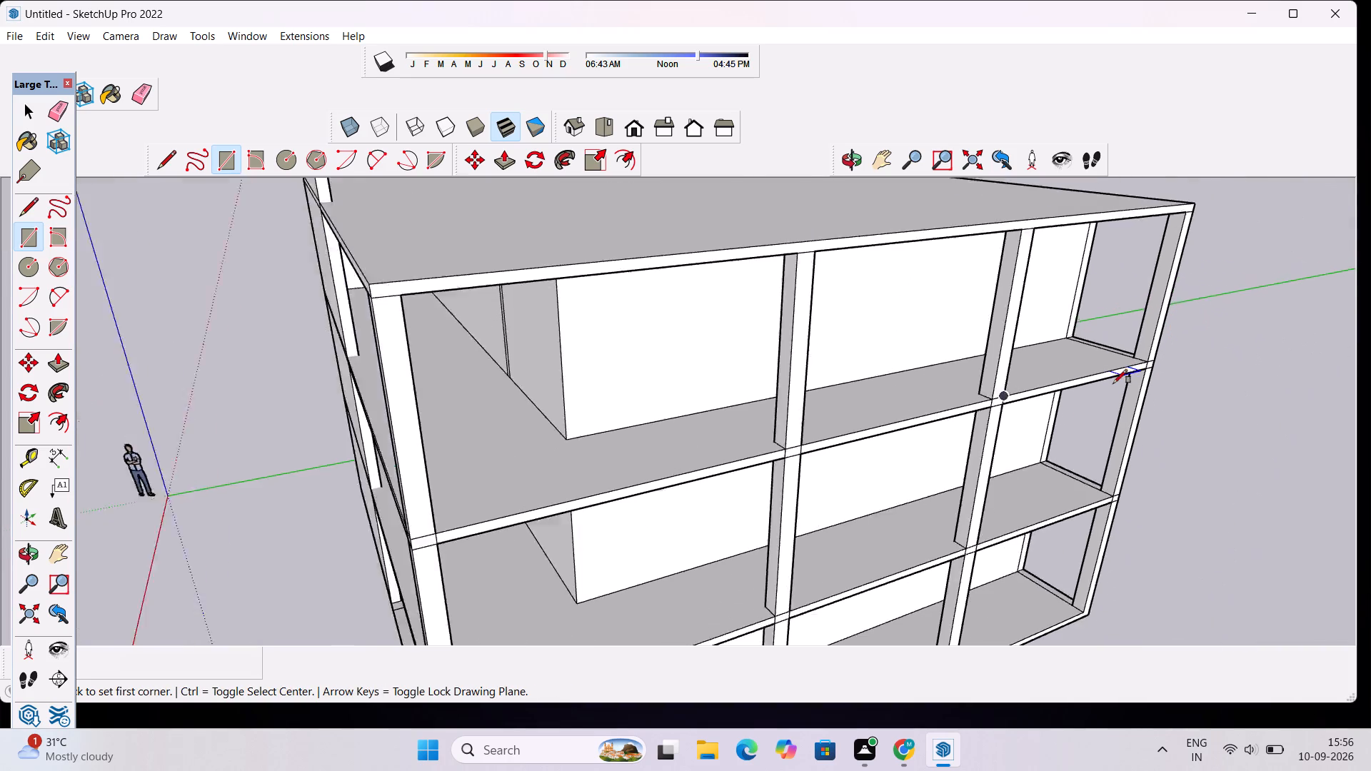
scroll(1113, 383, down, 6)
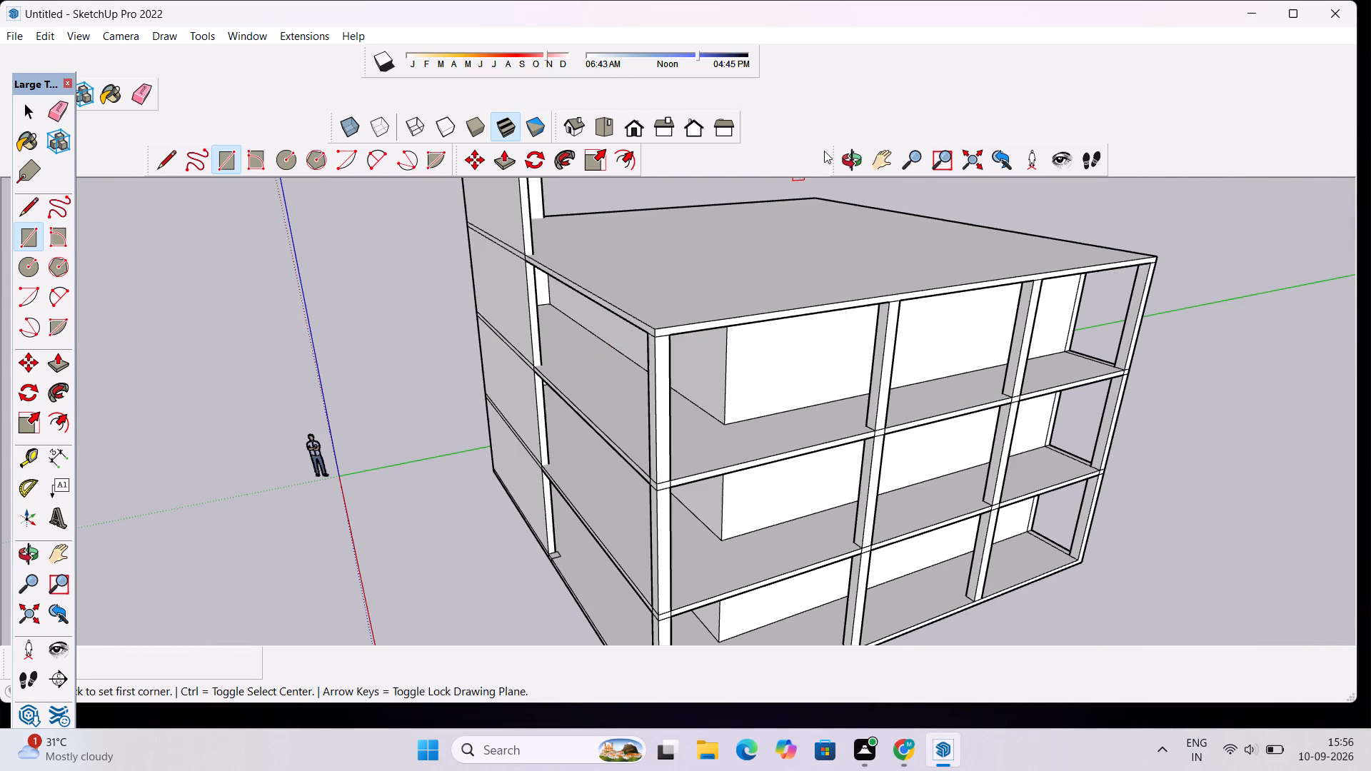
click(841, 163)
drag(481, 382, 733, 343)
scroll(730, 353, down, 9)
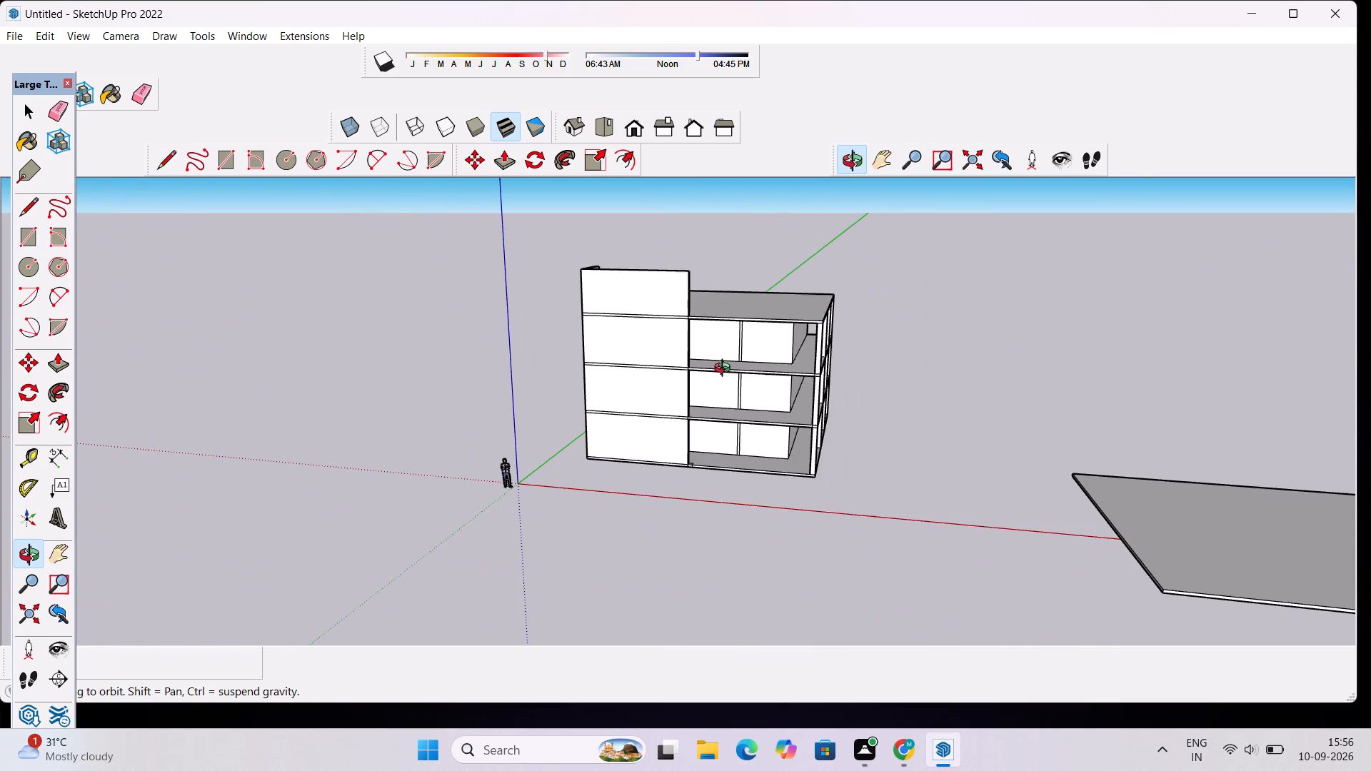
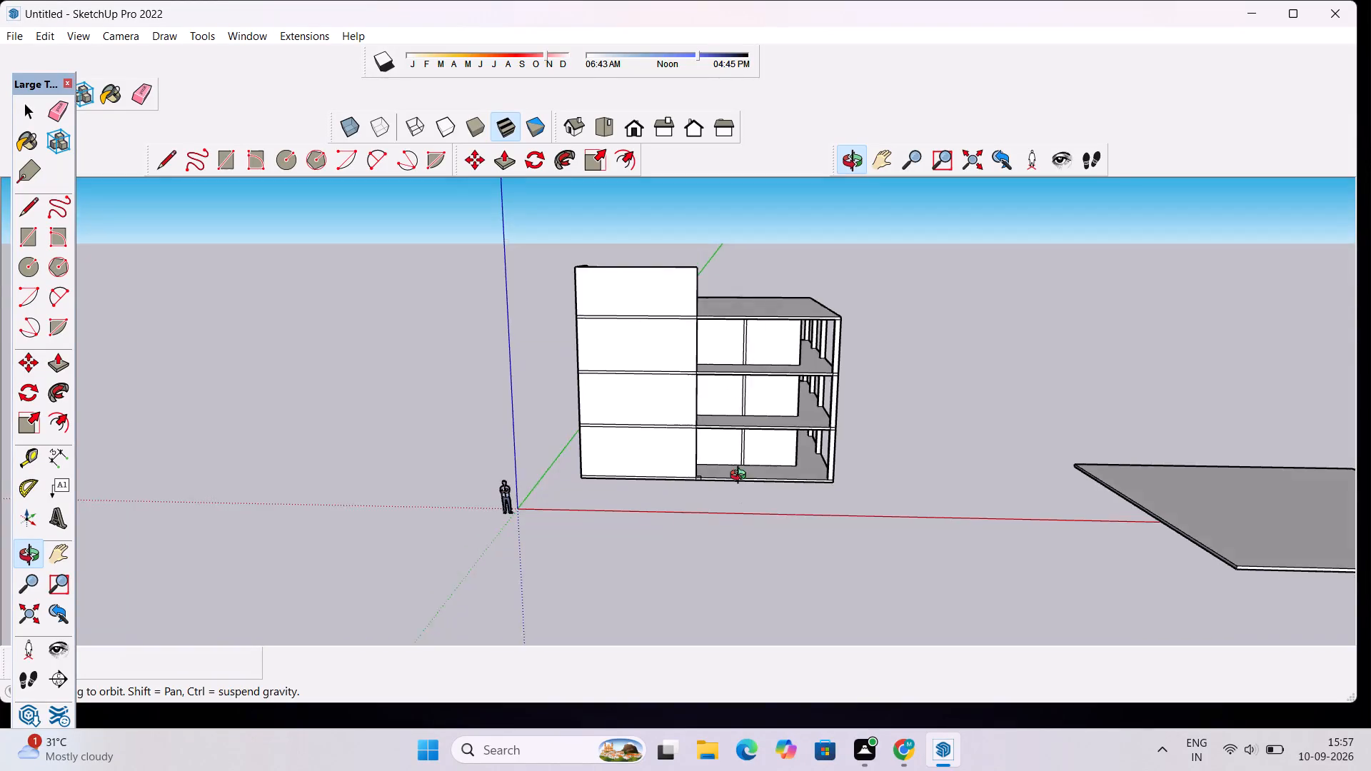
Push/Pull the narrow vertical end face of the tall front wall outward by about 1' 6".
scroll(808, 368, up, 1)
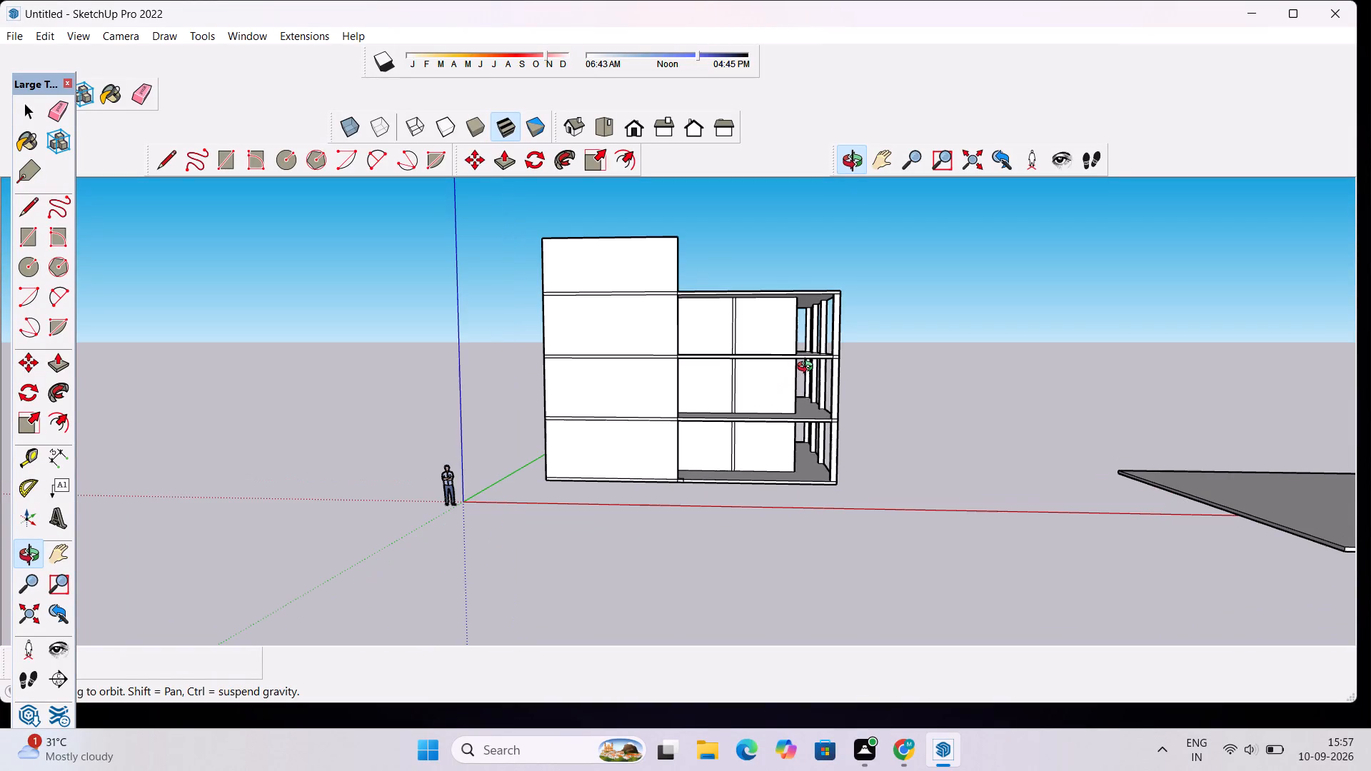
scroll(818, 383, up, 4)
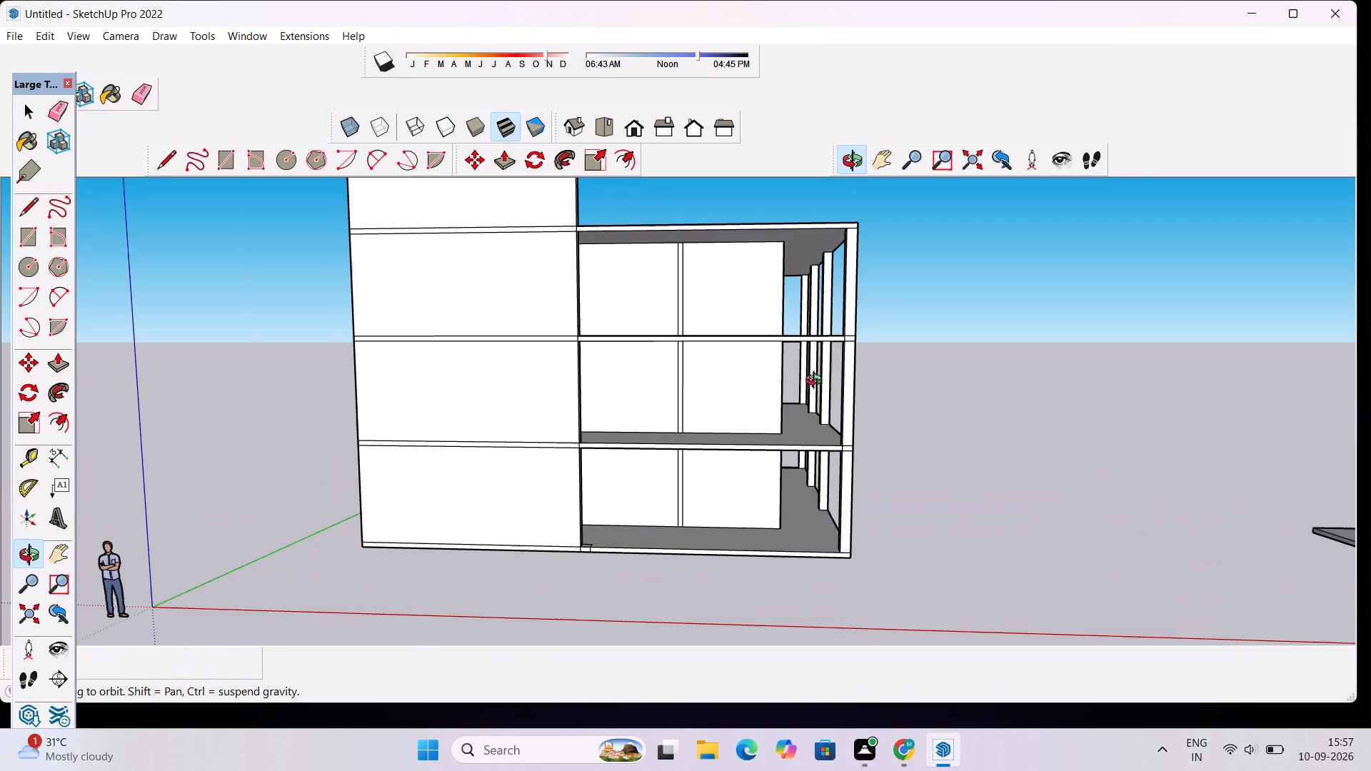
scroll(780, 398, down, 6)
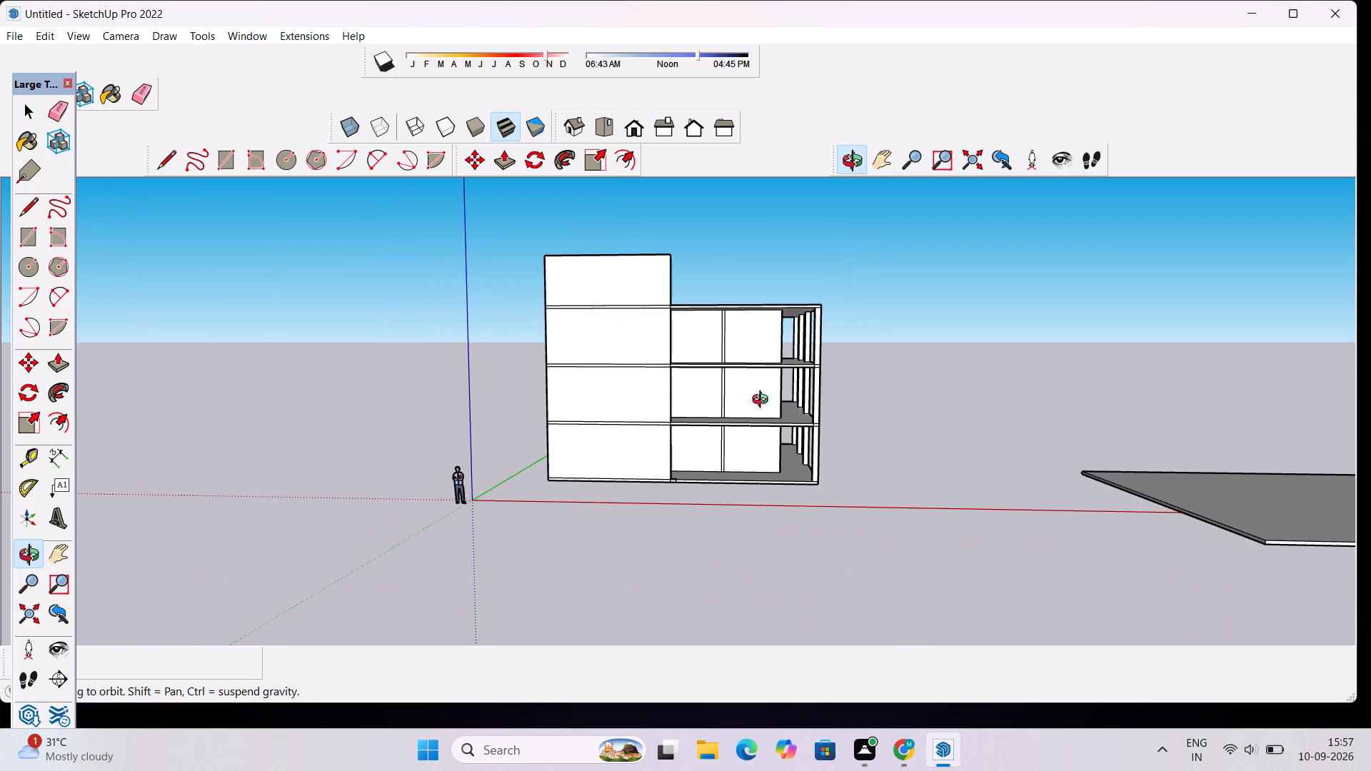
scroll(765, 321, up, 4)
drag(673, 347, 802, 346)
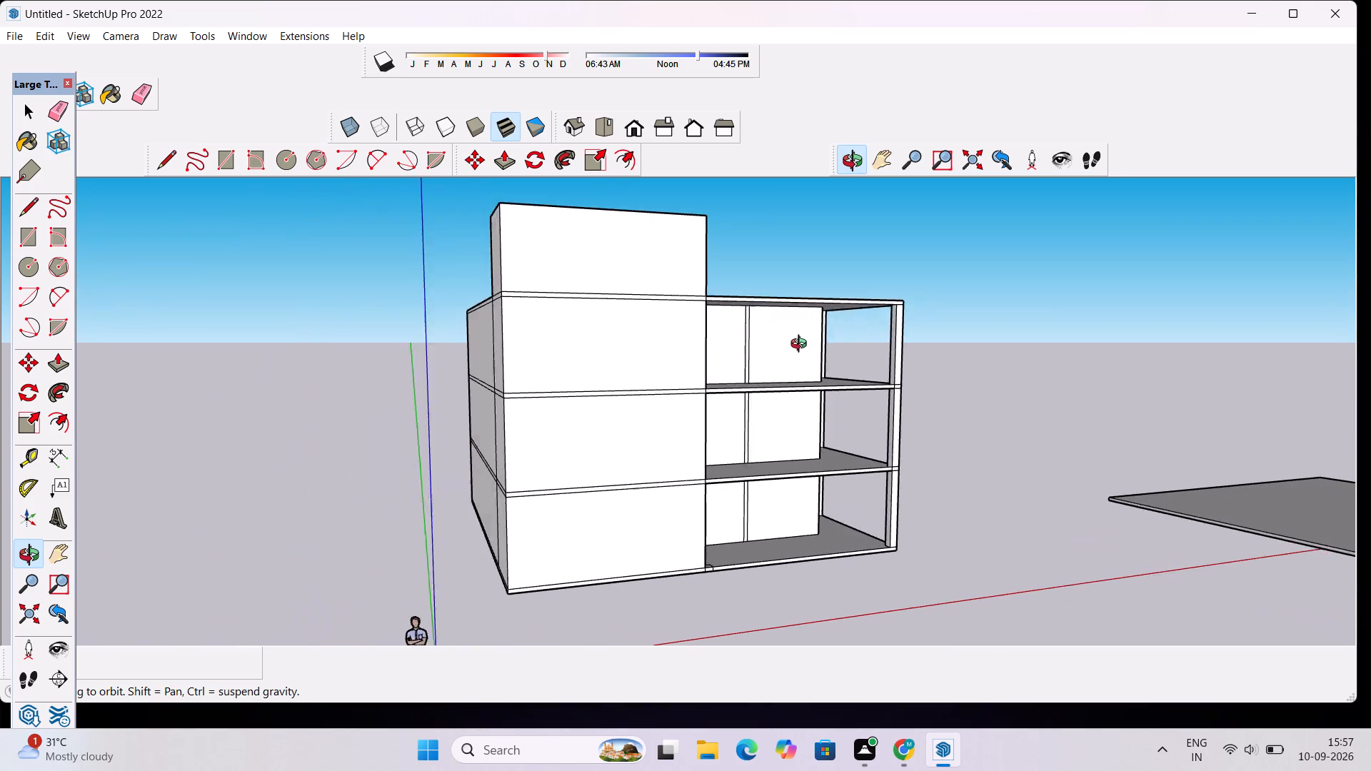
drag(802, 346, 425, 386)
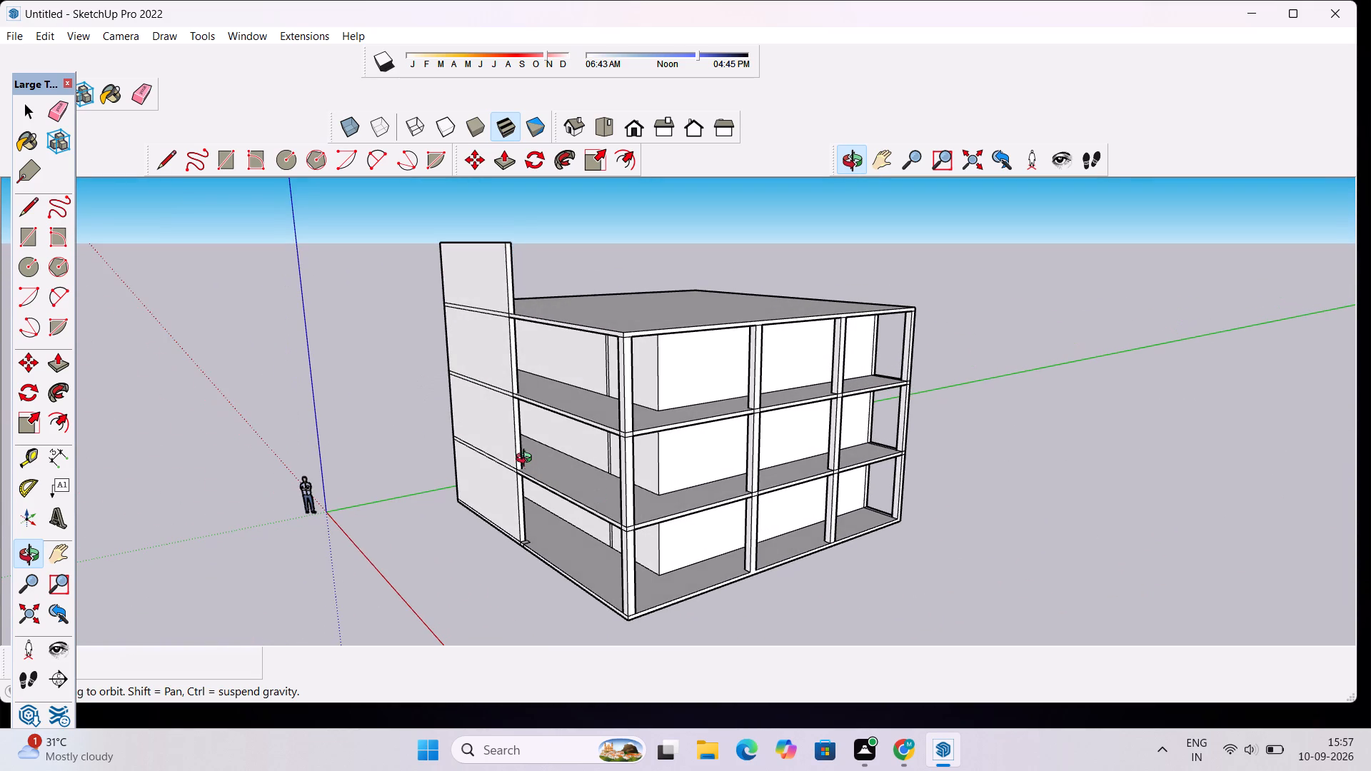
scroll(522, 452, up, 9)
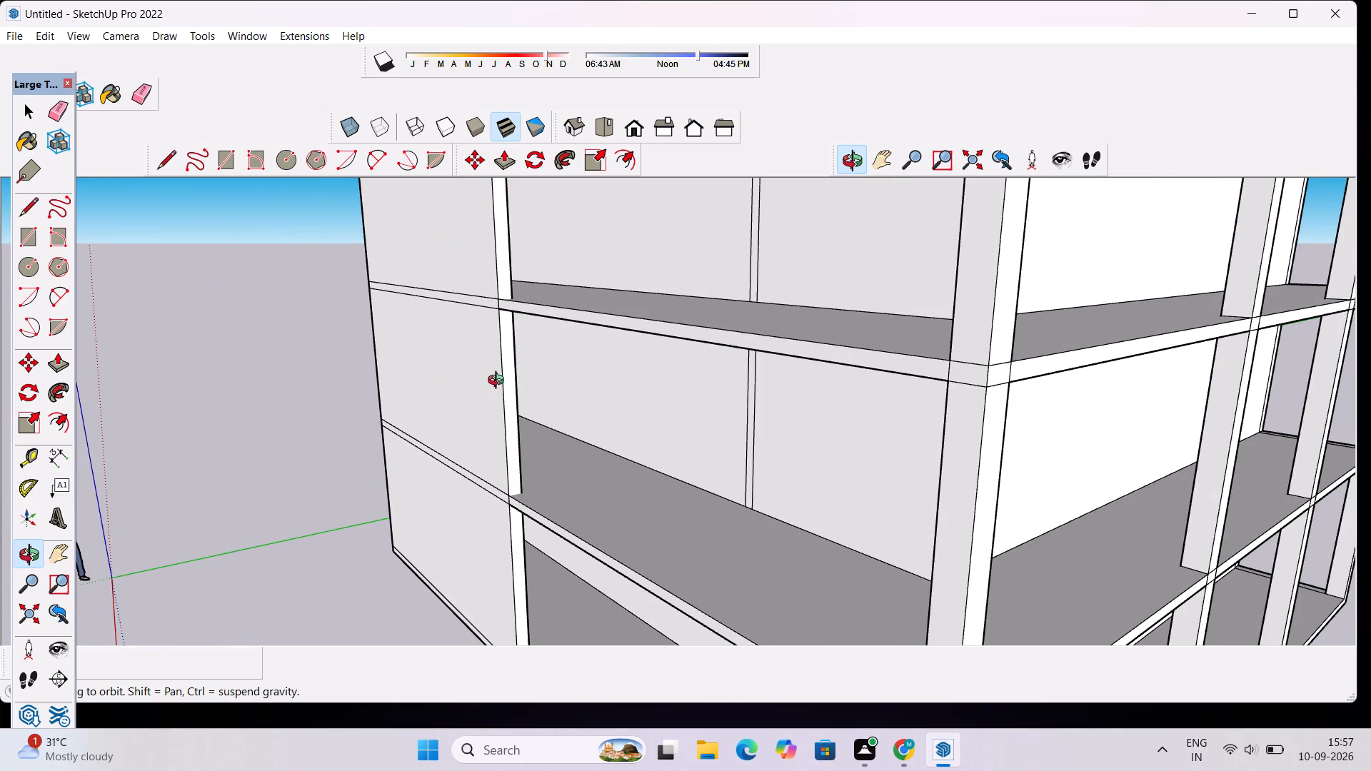
scroll(499, 382, up, 6)
key(space)
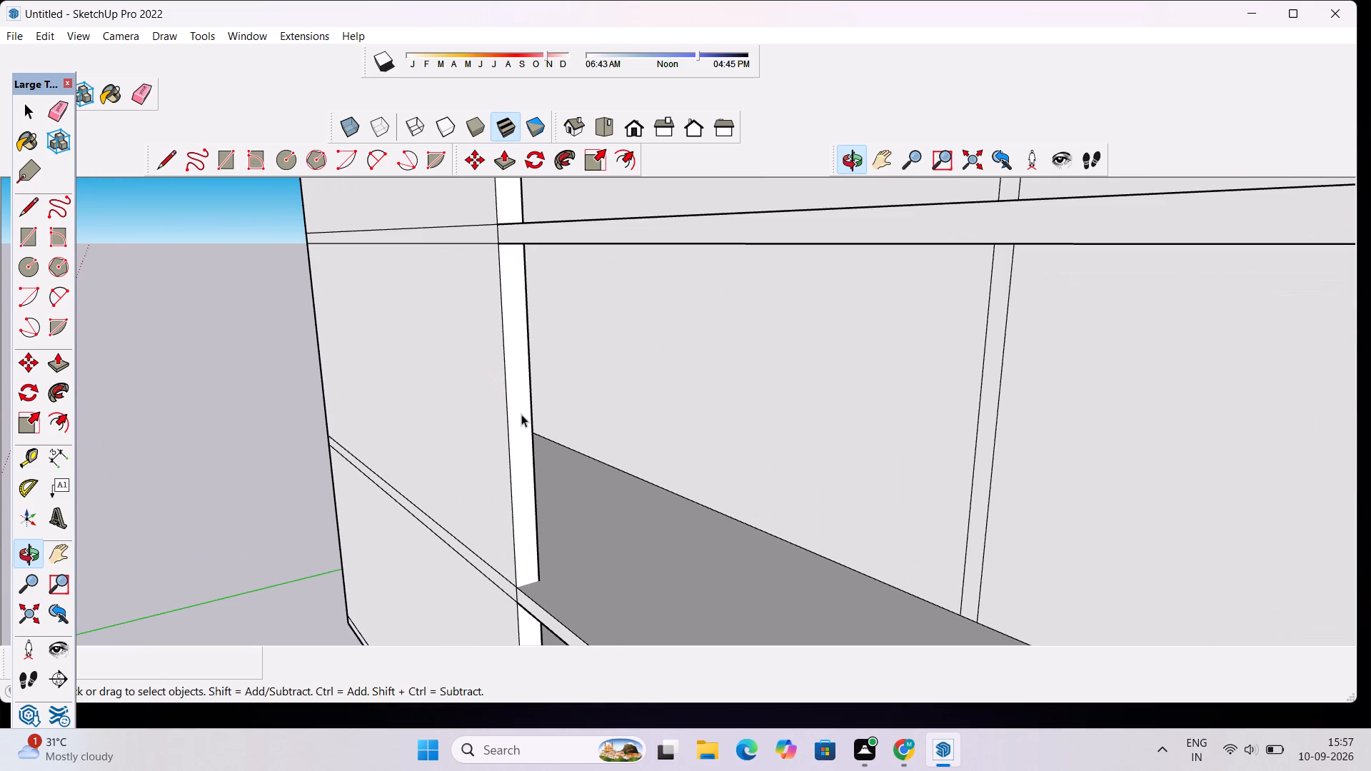
click(521, 415)
scroll(521, 415, down, 5)
key(p)
click(518, 418)
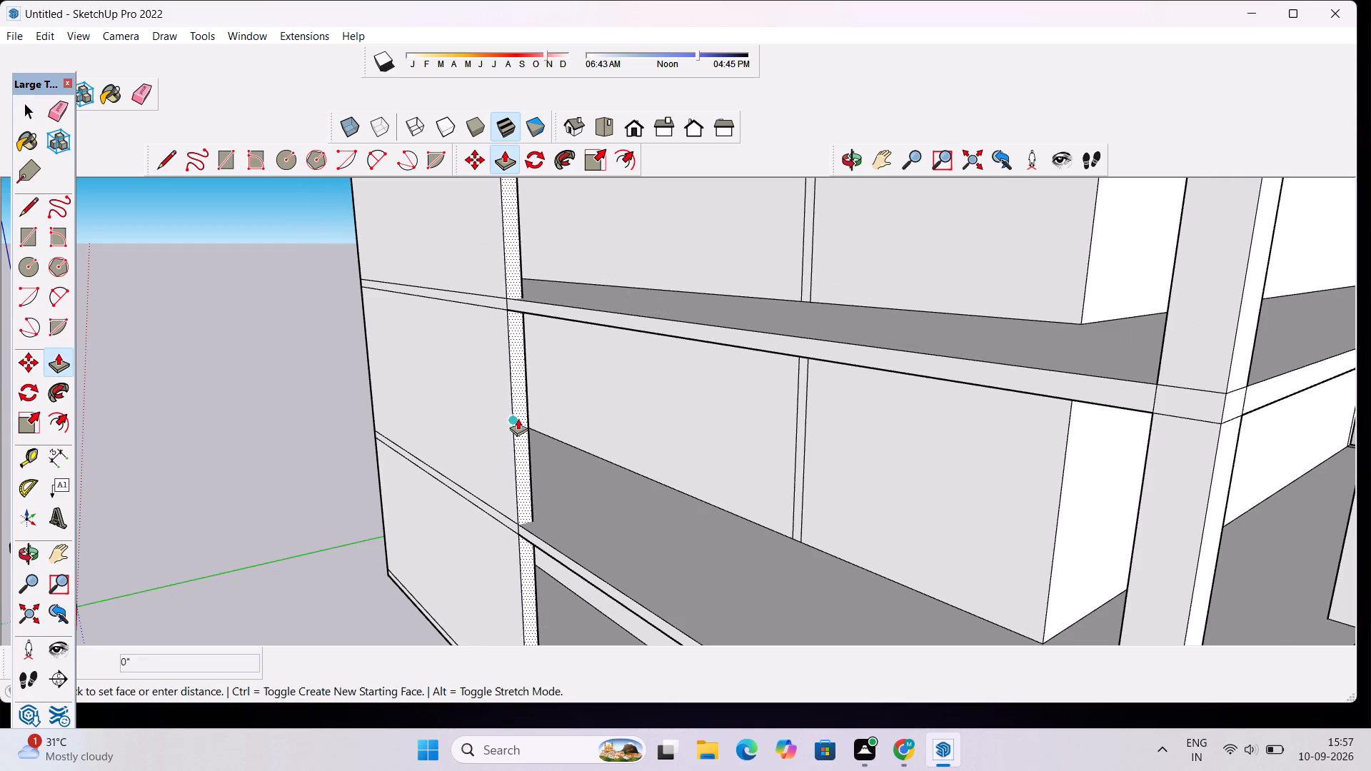
scroll(543, 428, down, 11)
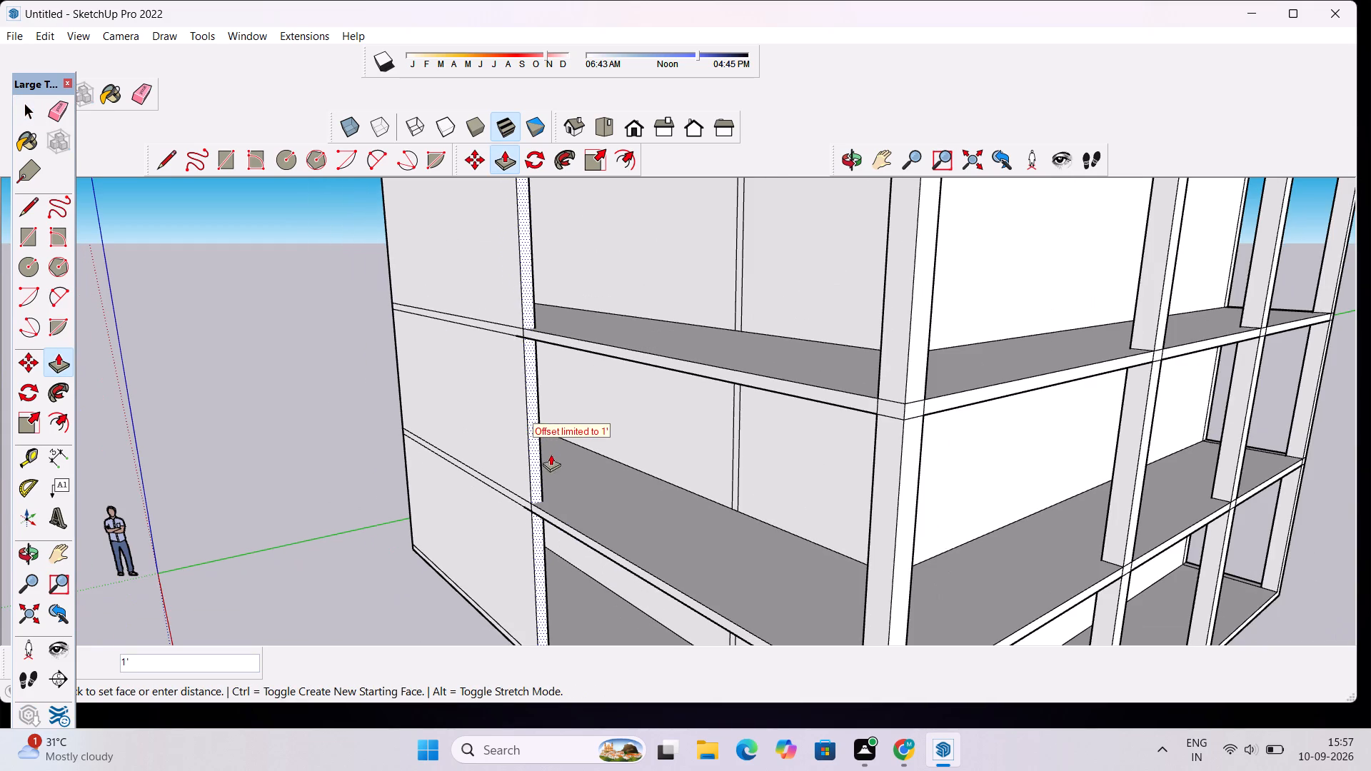
click(541, 453)
click(537, 468)
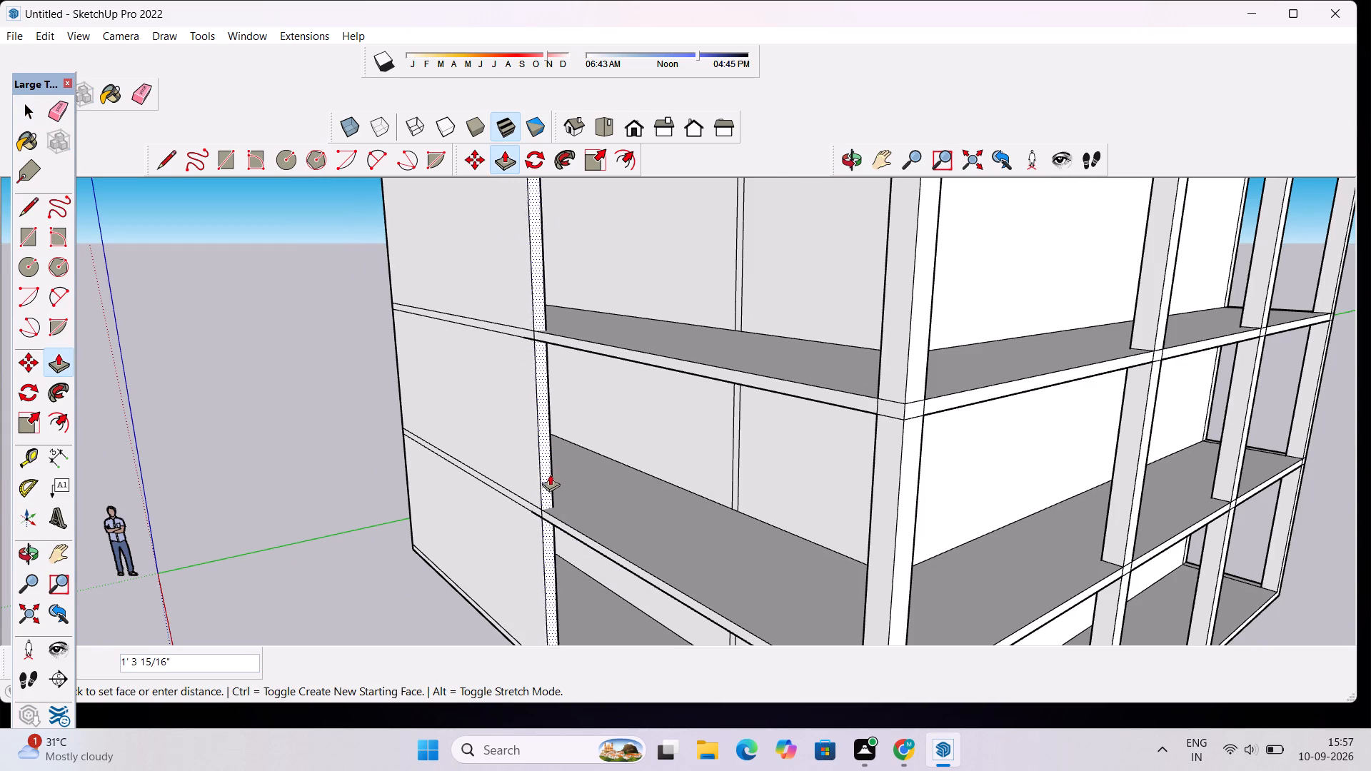
scroll(551, 470, down, 4)
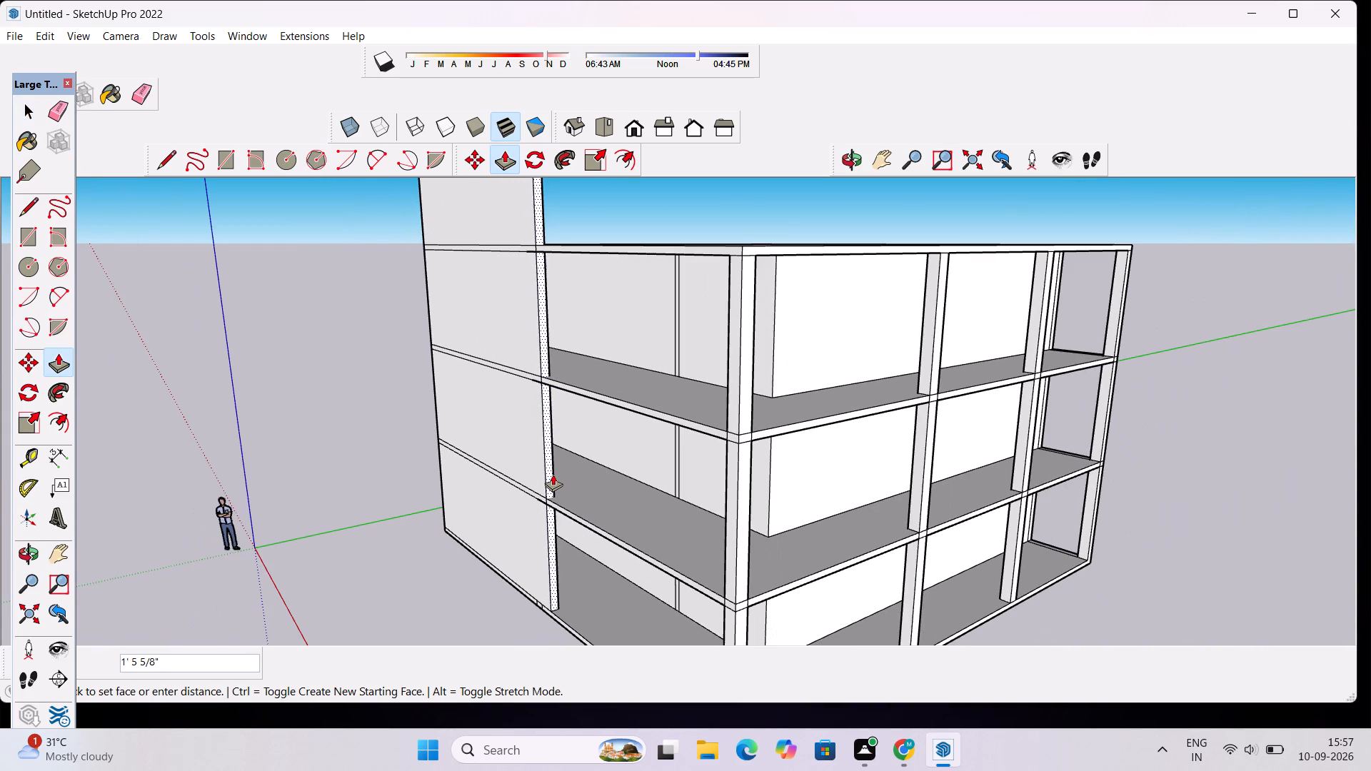
click(553, 474)
key(space)
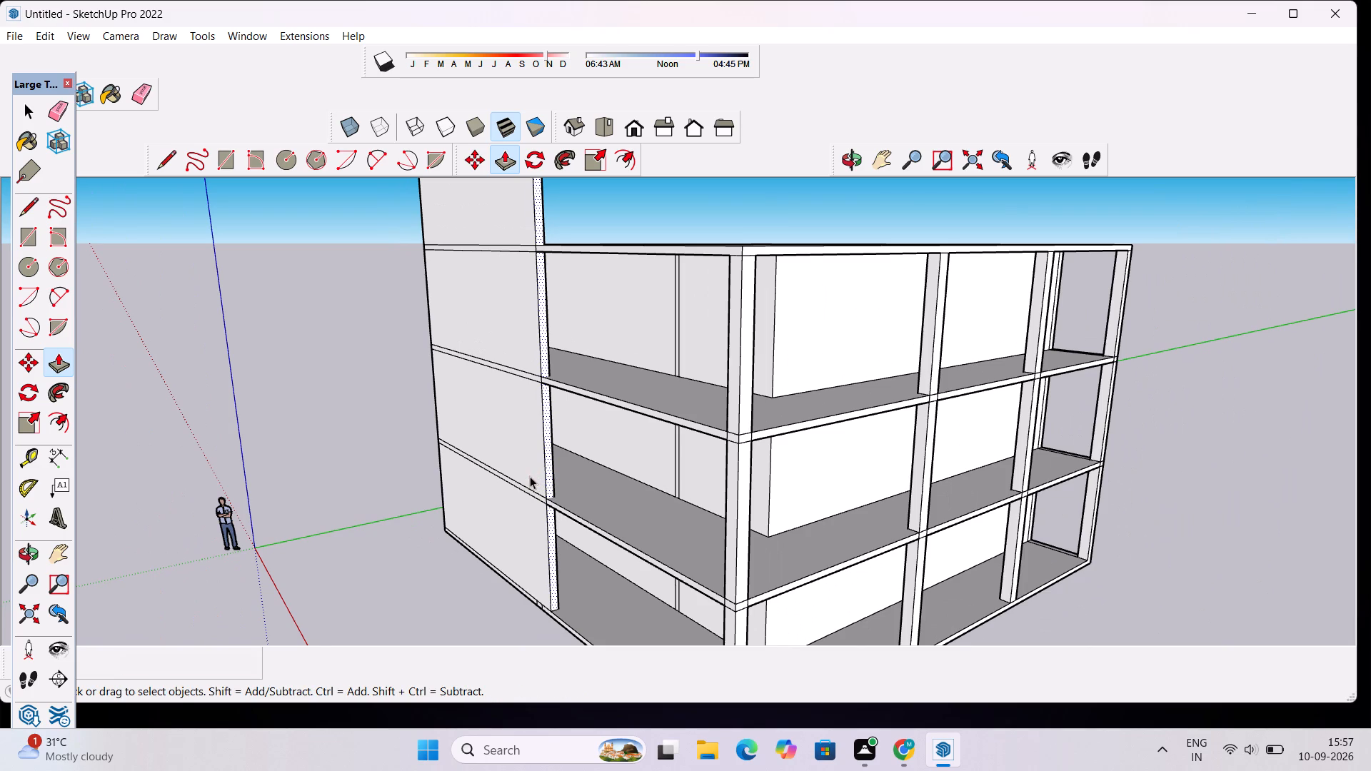
Examine the extended front wall, roof slab and open column bays from several angles.
click(845, 168)
drag(639, 321, 743, 308)
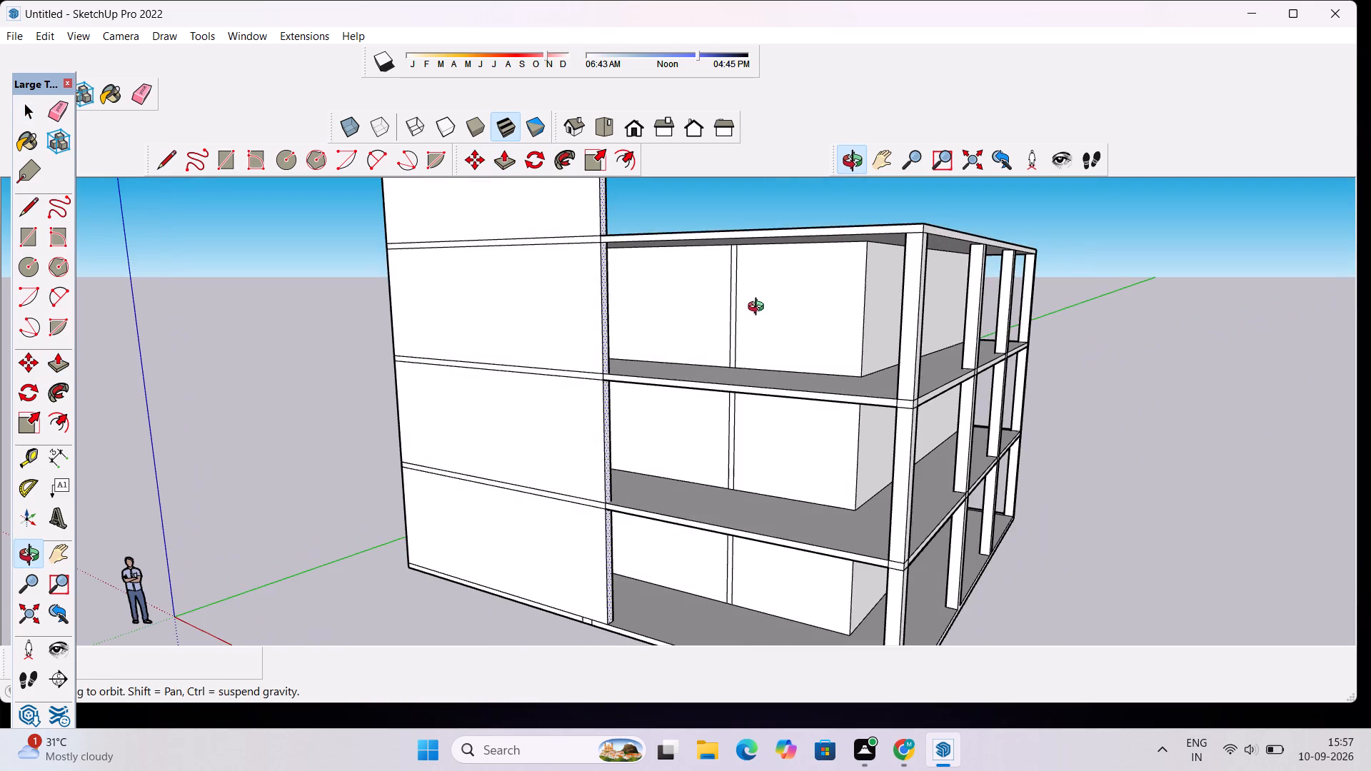
scroll(656, 396, down, 7)
drag(603, 443, 683, 398)
drag(629, 395, 763, 420)
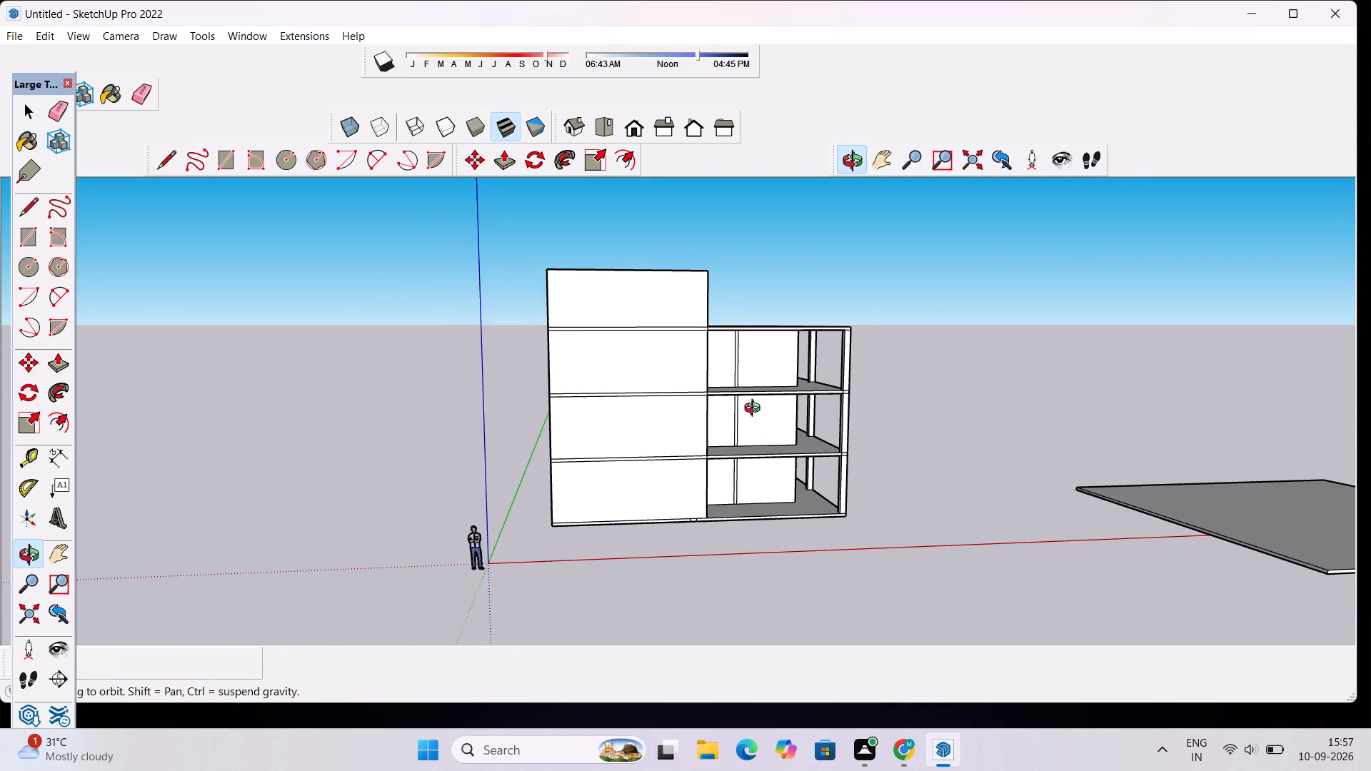
scroll(728, 381, up, 4)
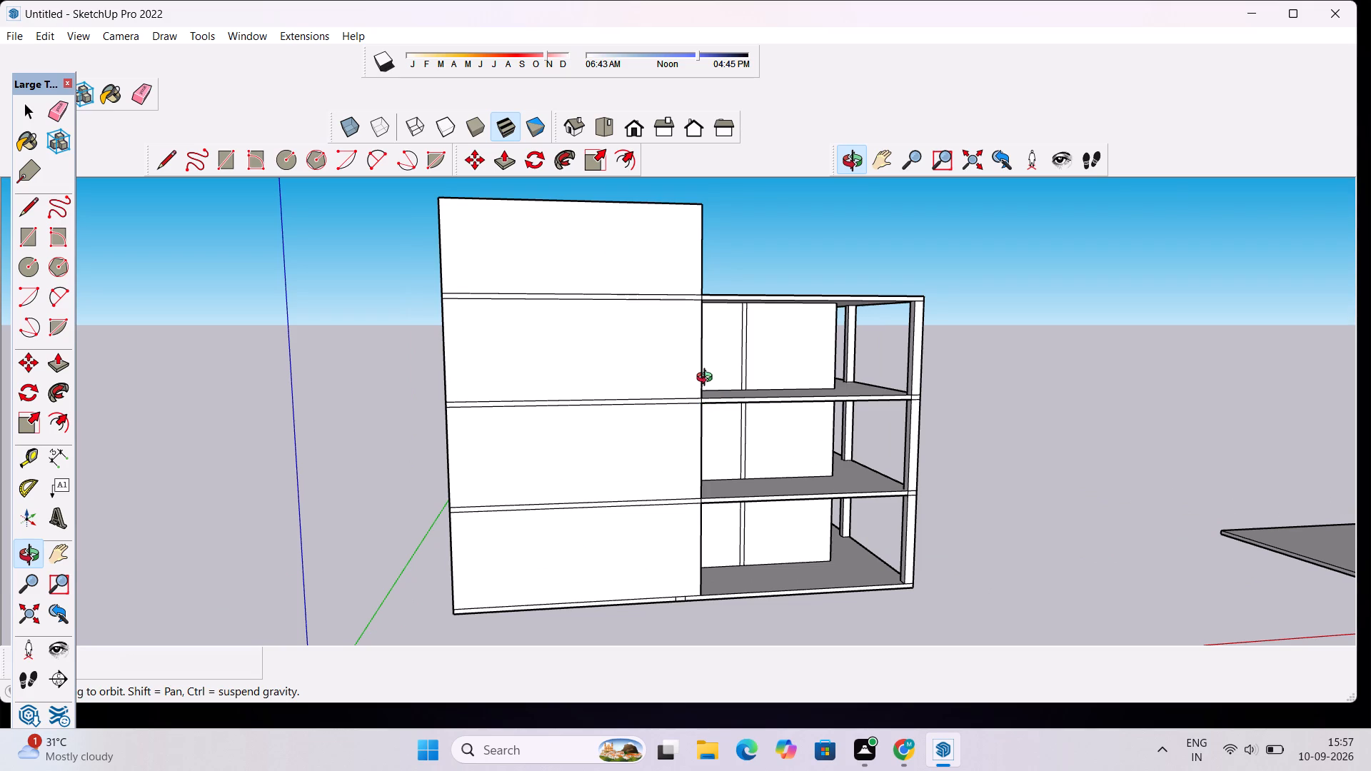
drag(930, 372, 750, 423)
scroll(800, 347, up, 4)
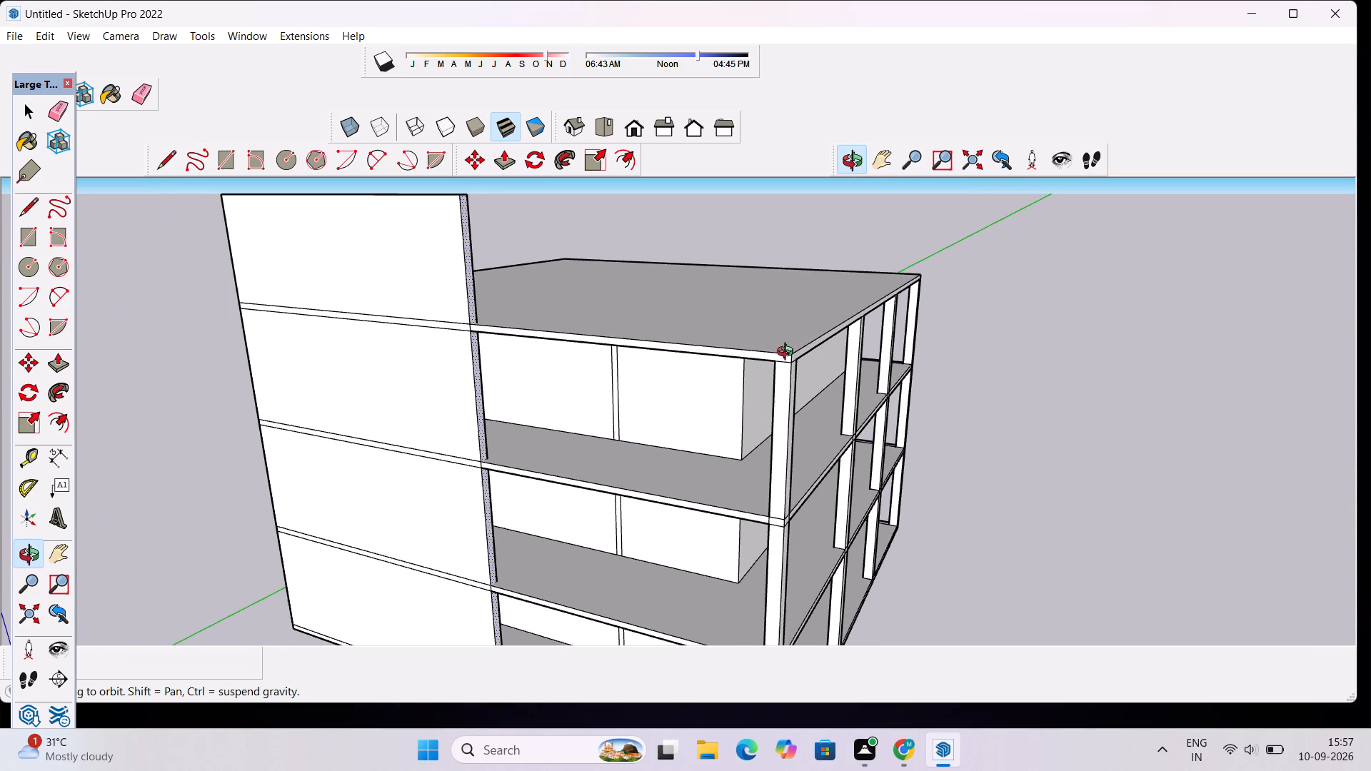
scroll(788, 353, up, 1)
drag(798, 364, 765, 381)
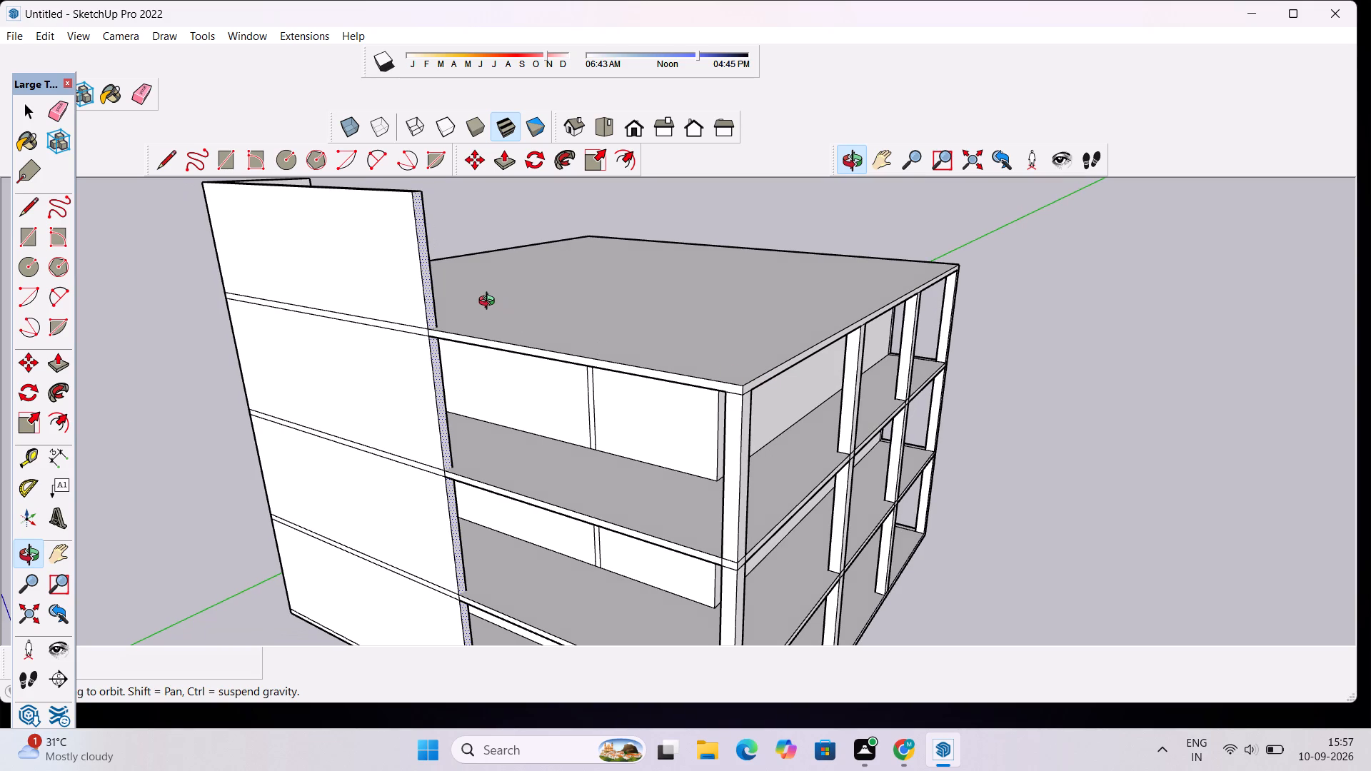
scroll(738, 418, up, 3)
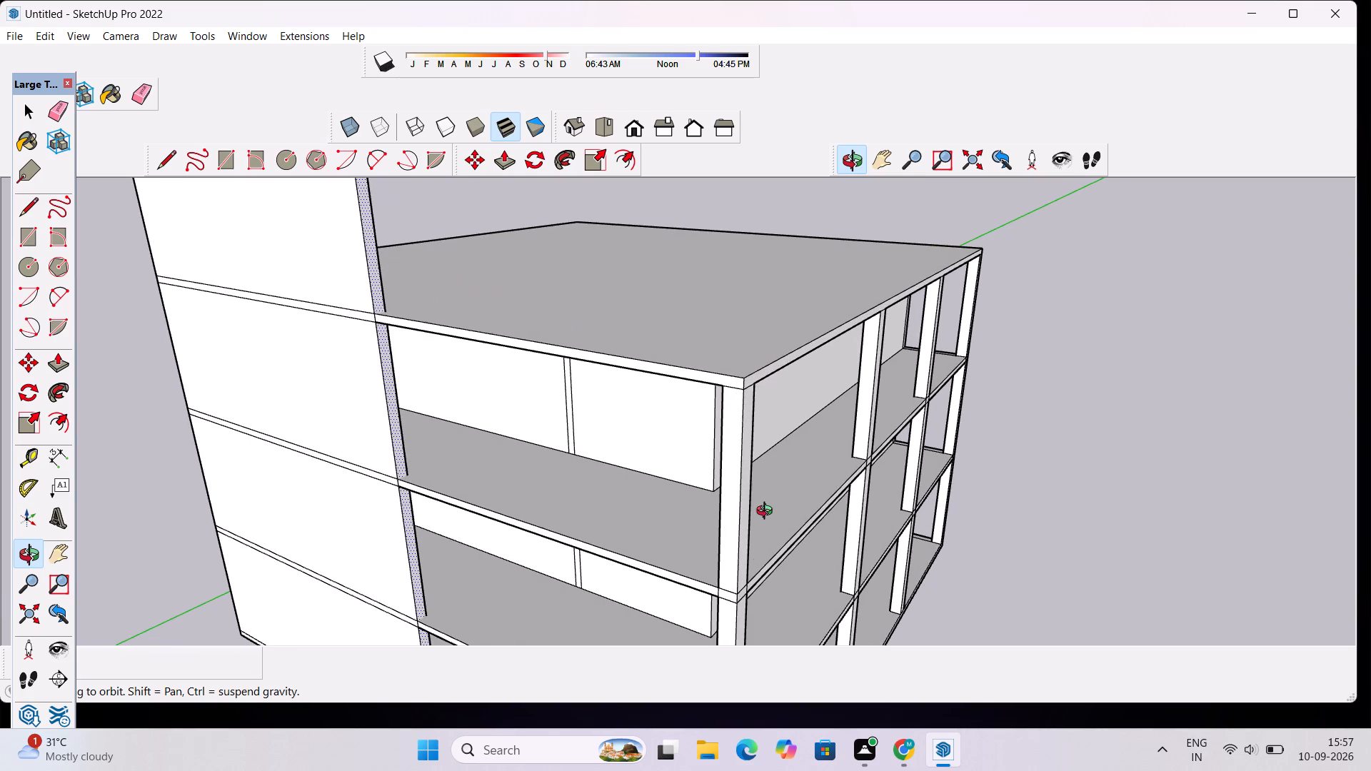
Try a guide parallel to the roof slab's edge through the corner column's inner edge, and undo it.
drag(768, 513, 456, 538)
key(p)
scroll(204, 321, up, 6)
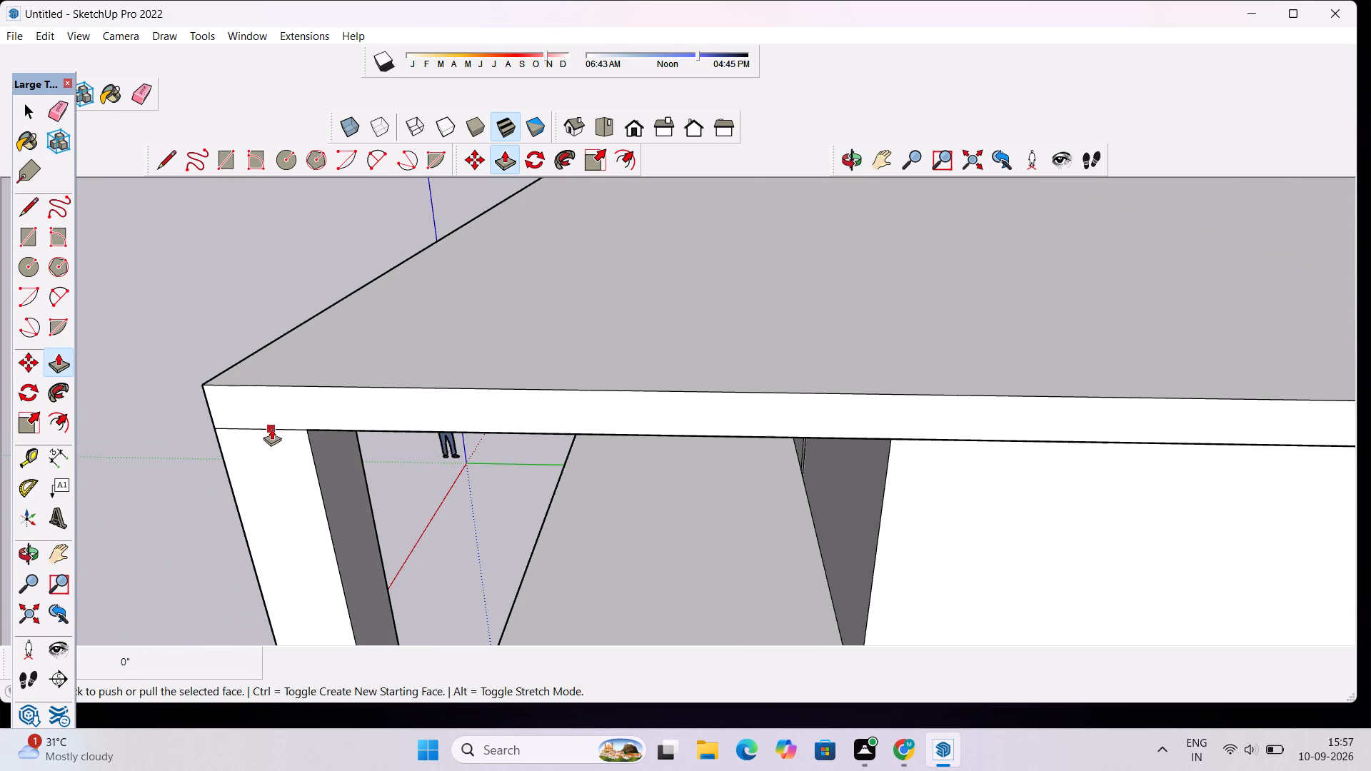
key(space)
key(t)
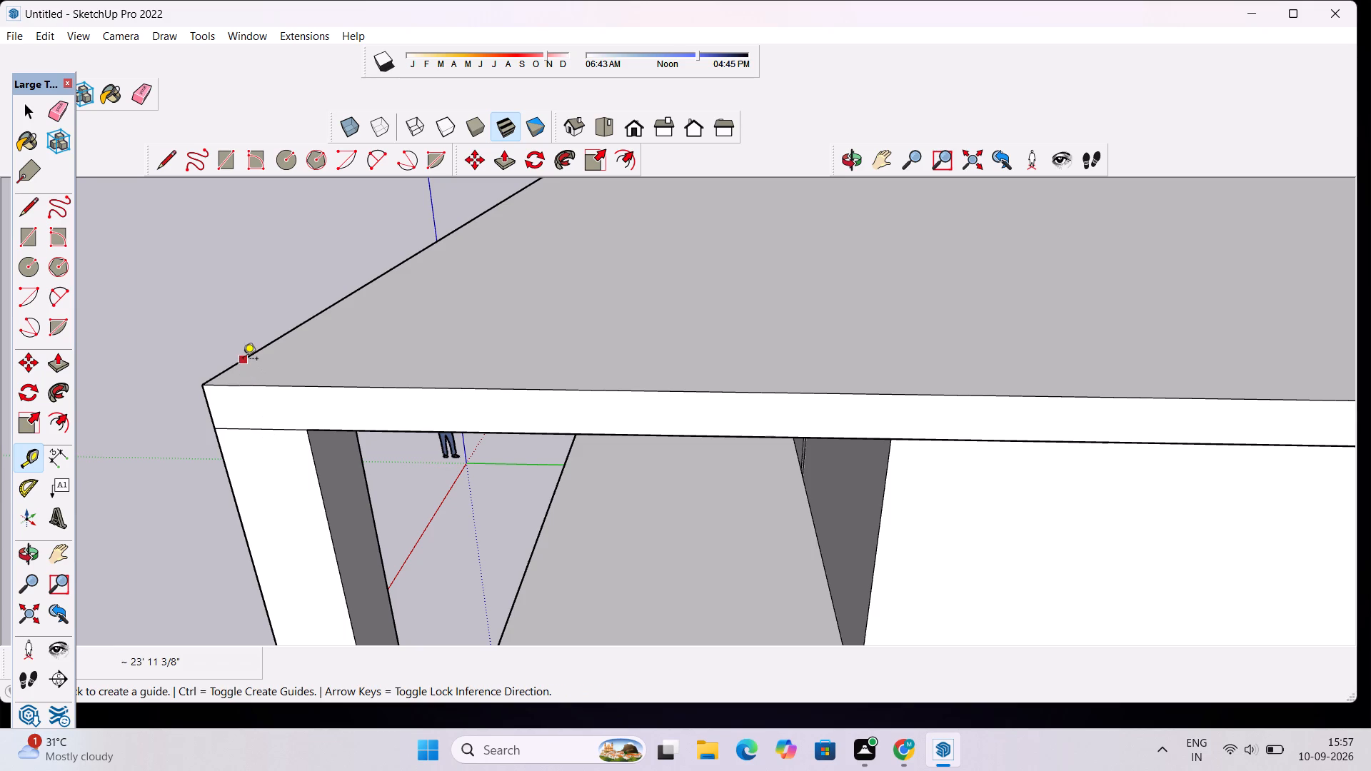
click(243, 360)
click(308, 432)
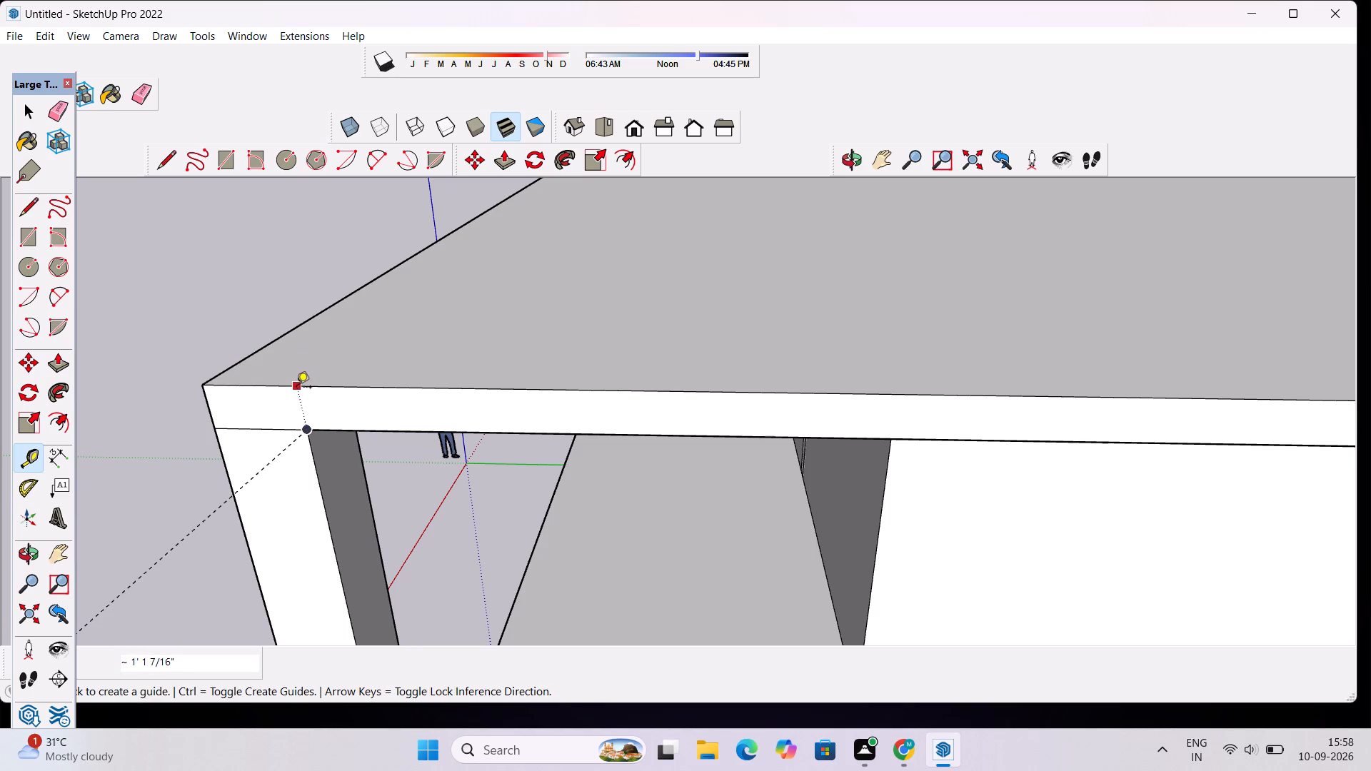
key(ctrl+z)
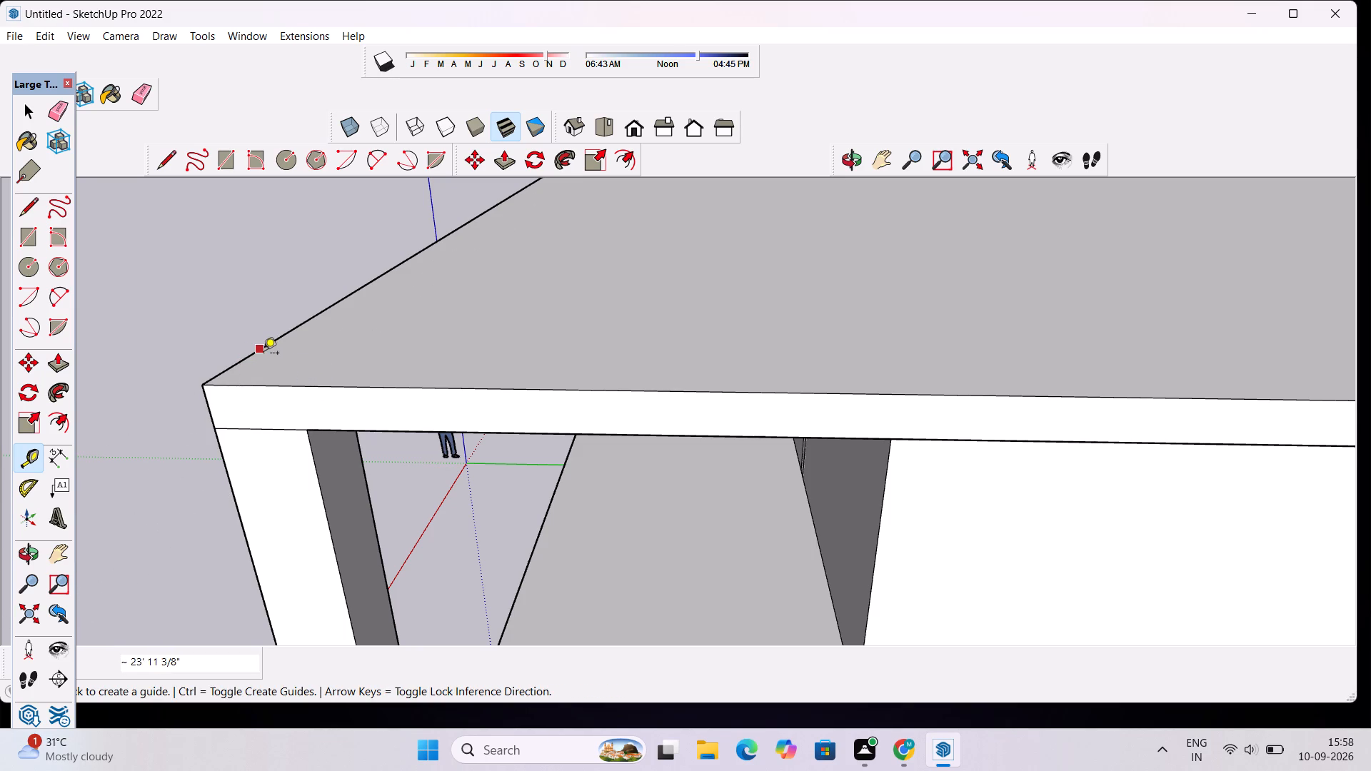
Place two guides on the roof slab, each 1' in from the edges meeting above the front corner column.
click(263, 354)
text(1')
key(Return)
click(271, 385)
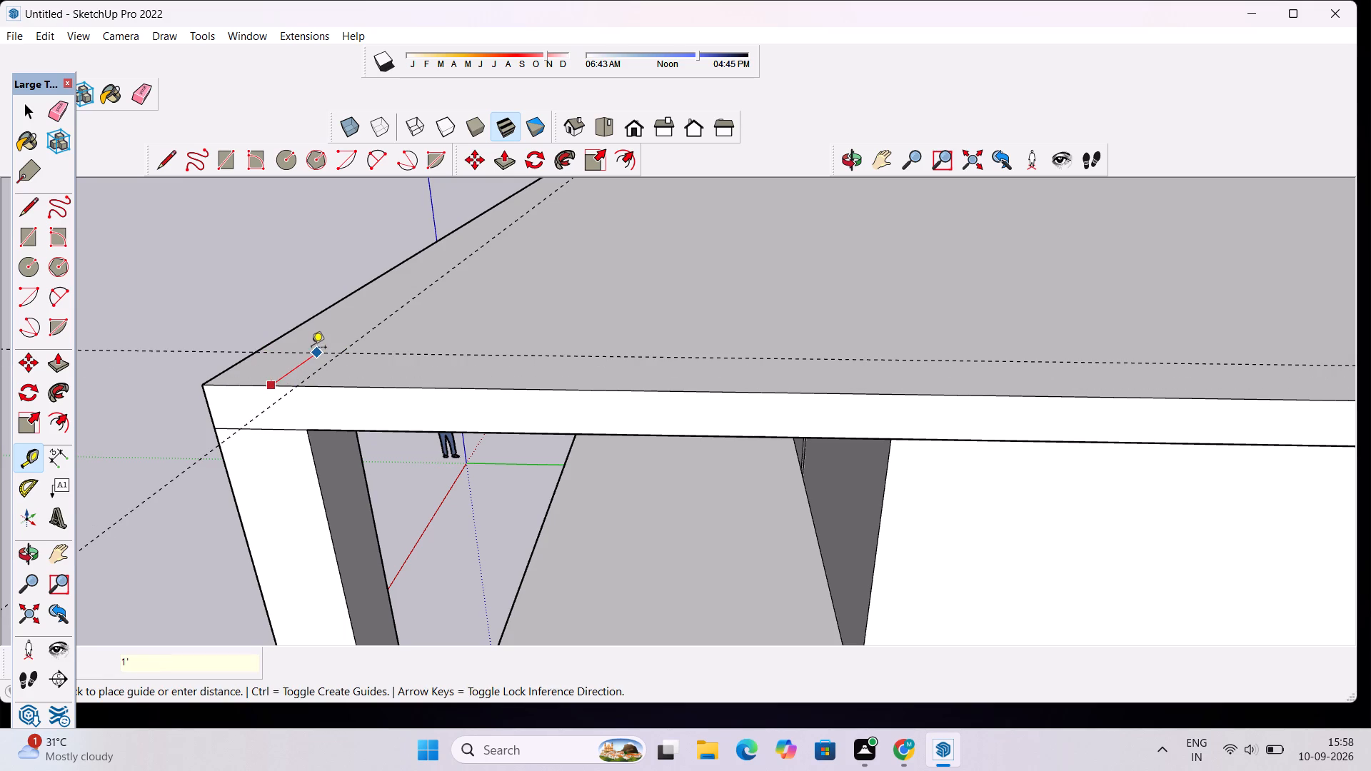
text(1')
key(Return)
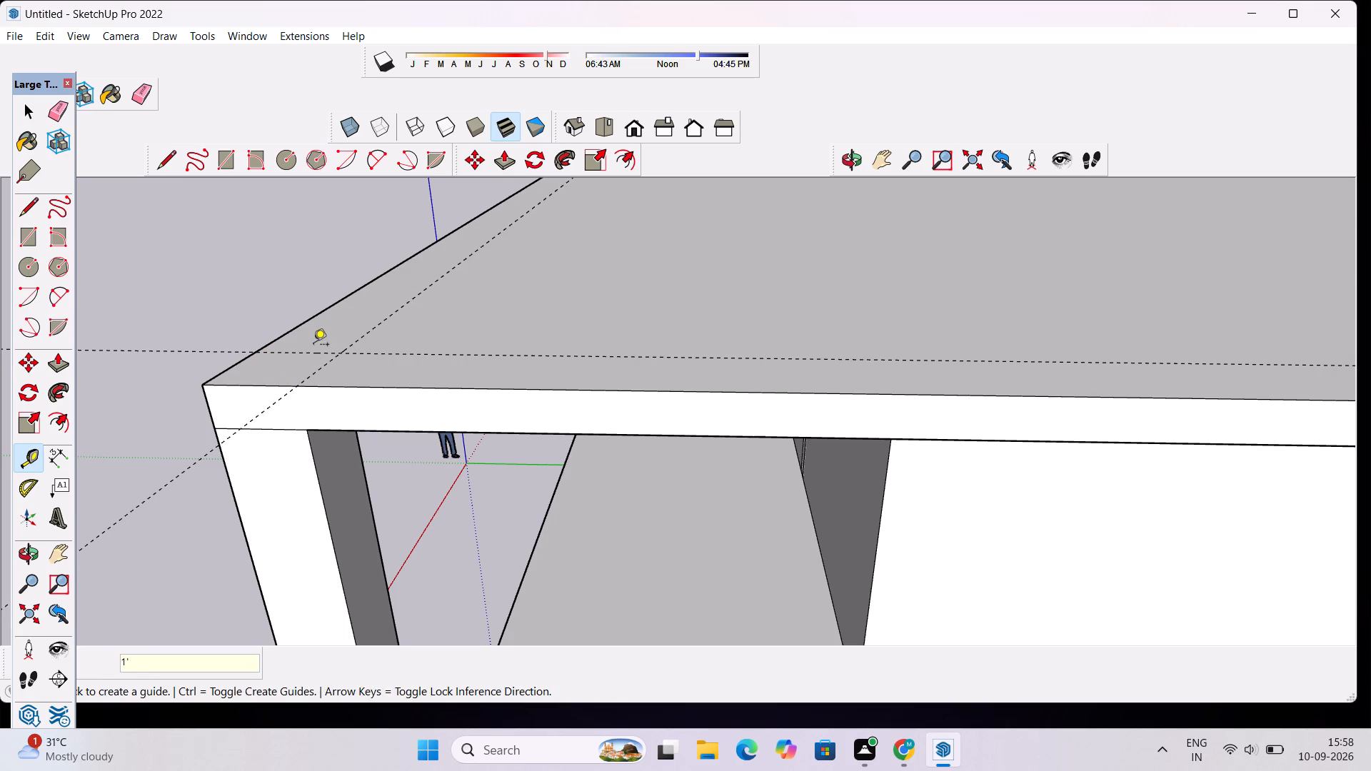
Draw a 1' by 1' square on the roof slab corner, bounded by the two guides and slab edges.
key(space)
key(r)
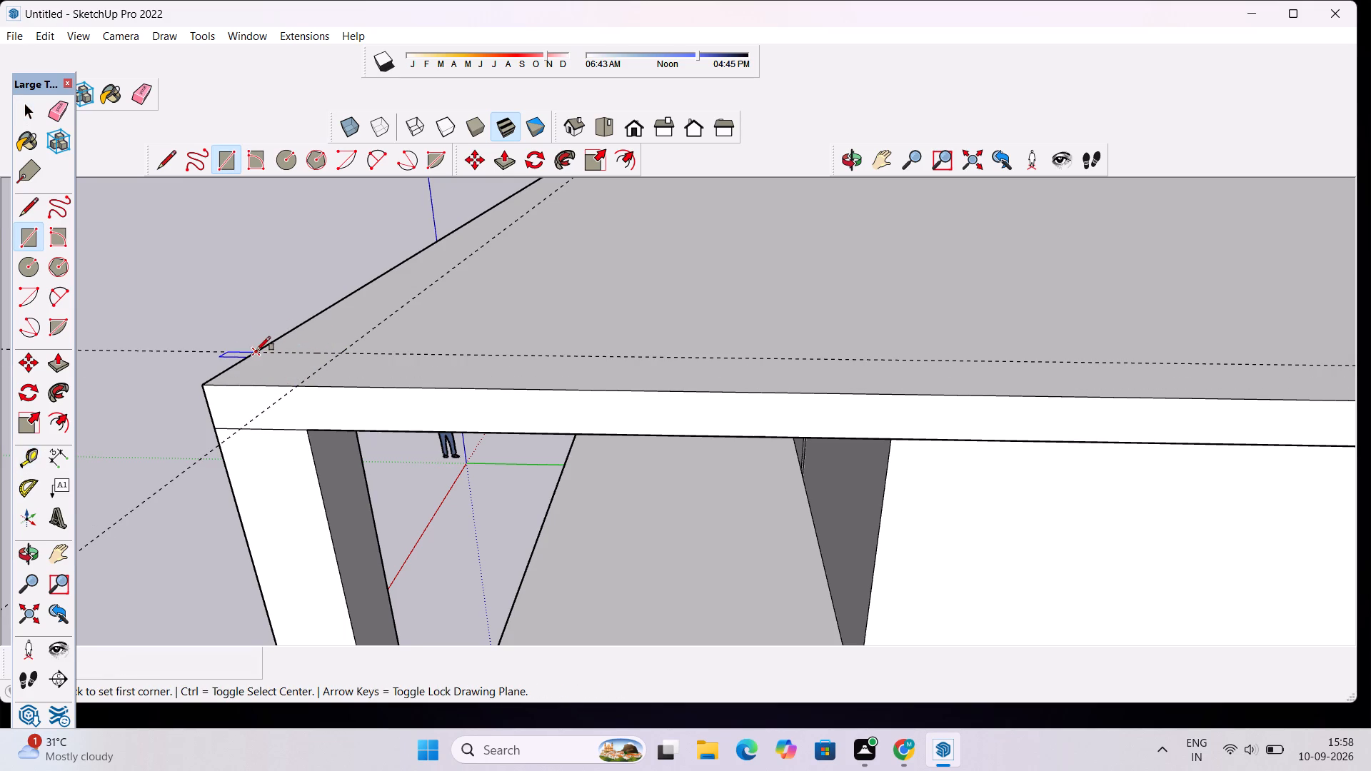
click(256, 351)
click(297, 386)
key(space)
Erase the two construction guides crossing at the roof corner.
key(e)
drag(188, 311, 154, 385)
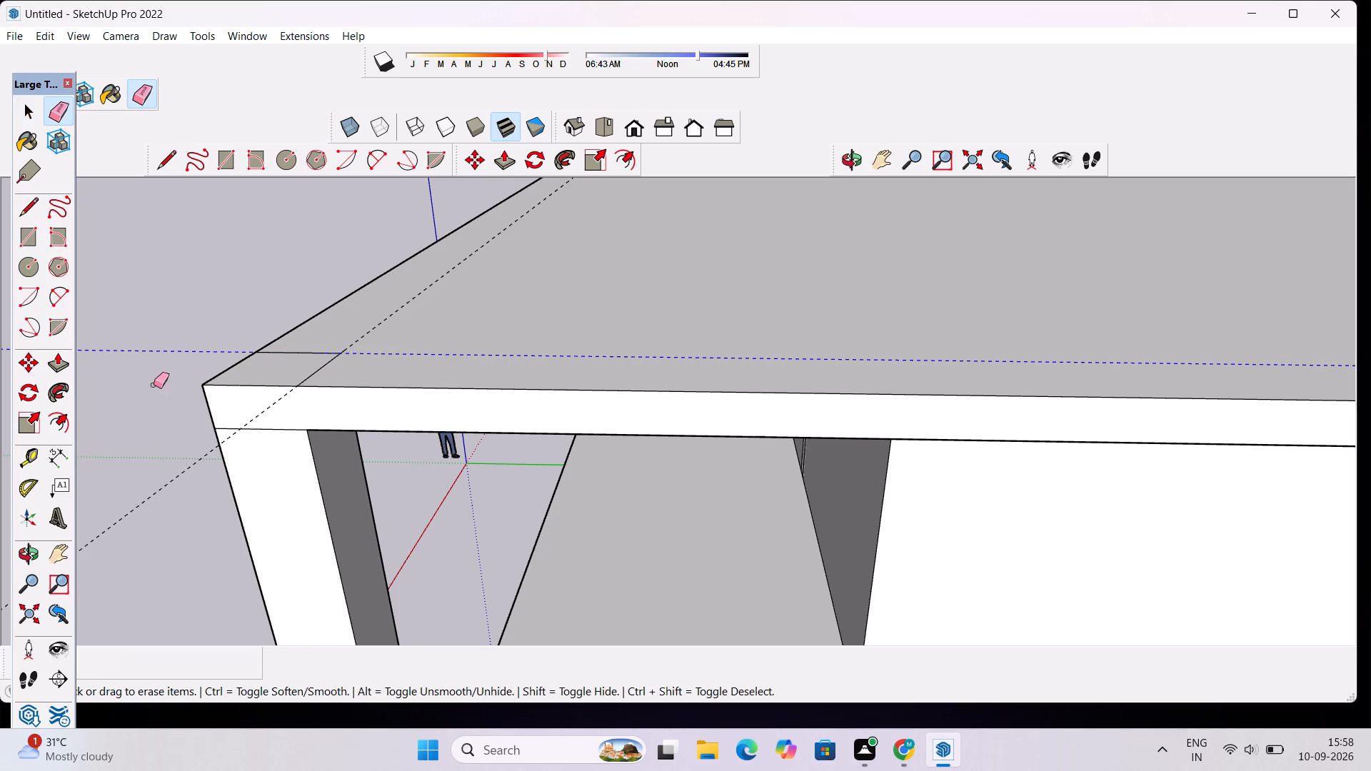
drag(154, 385, 144, 531)
click(175, 478)
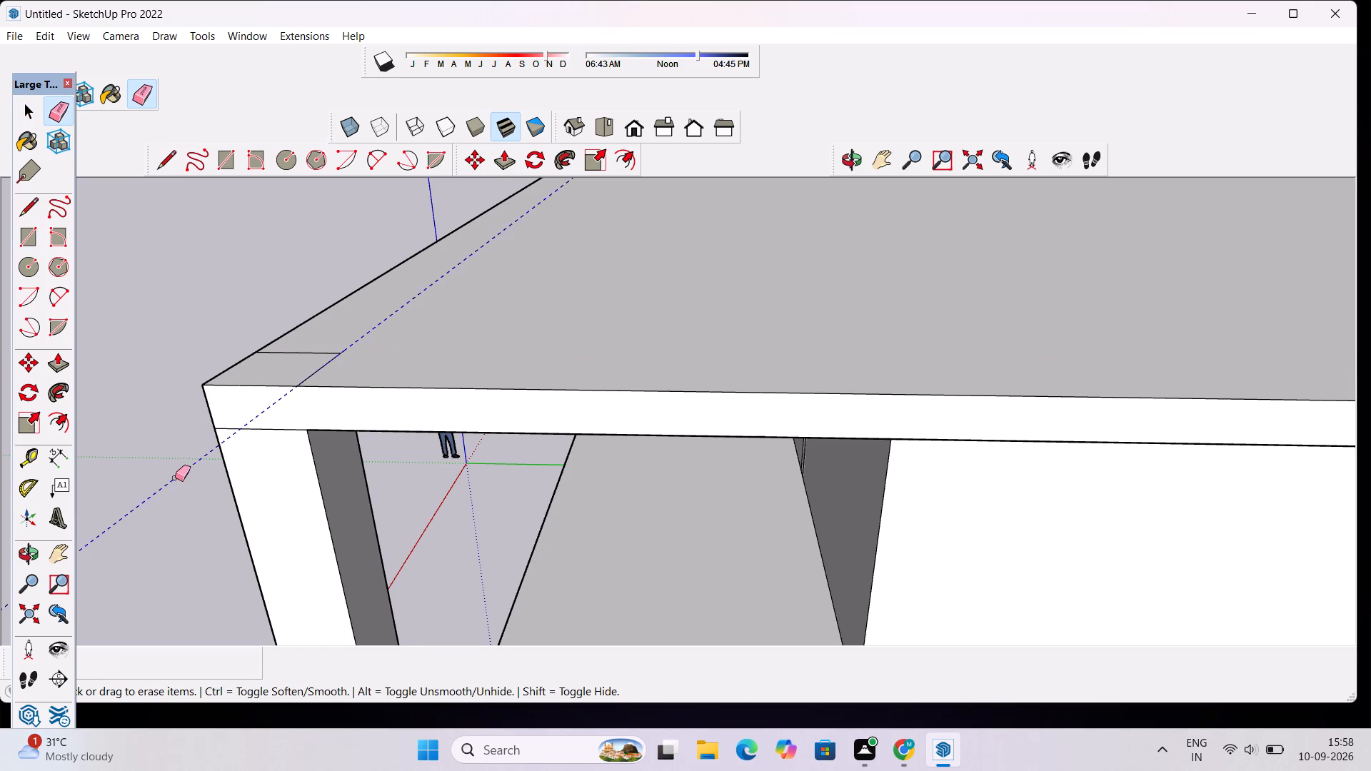
key(space)
Push/Pull the corner square upward by about 8' 11" to form a column on the roof.
click(257, 376)
scroll(259, 393, down, 5)
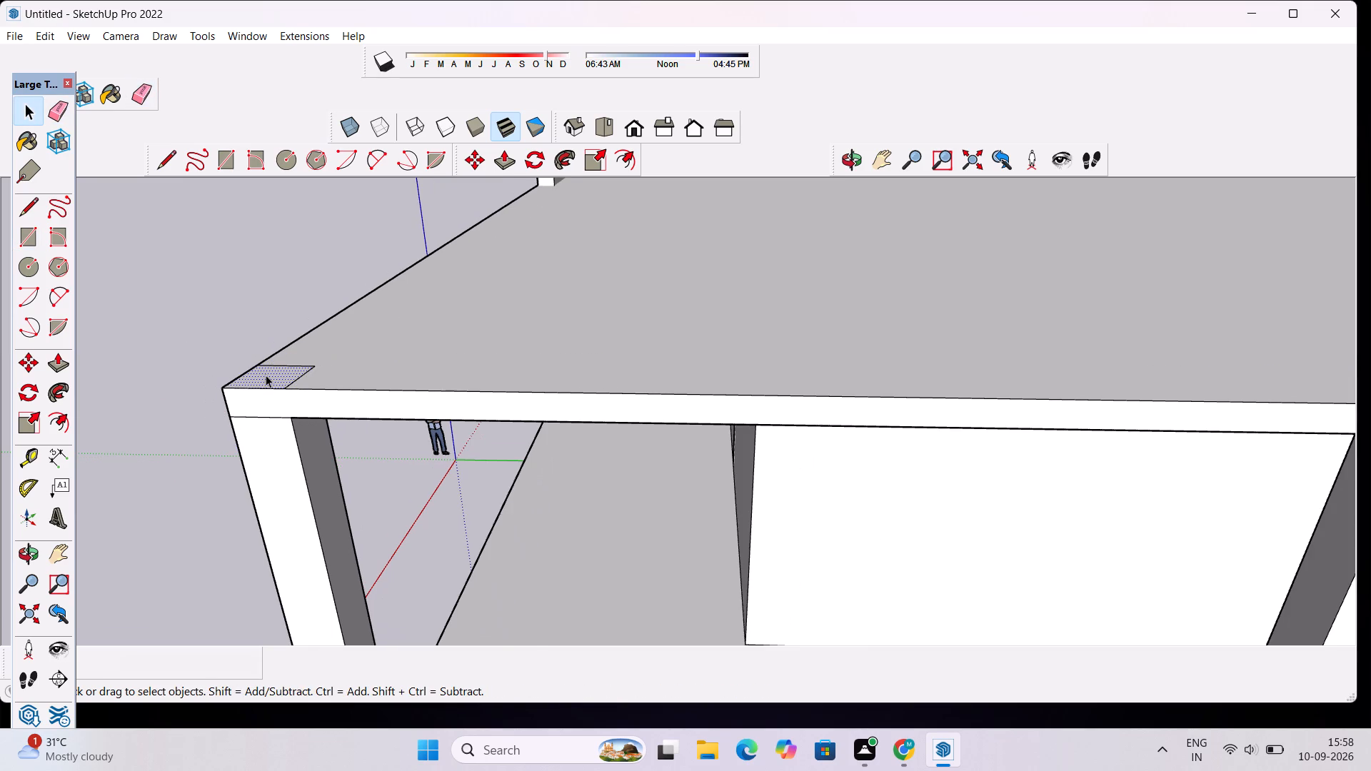
key(p)
click(266, 375)
scroll(262, 334, down, 17)
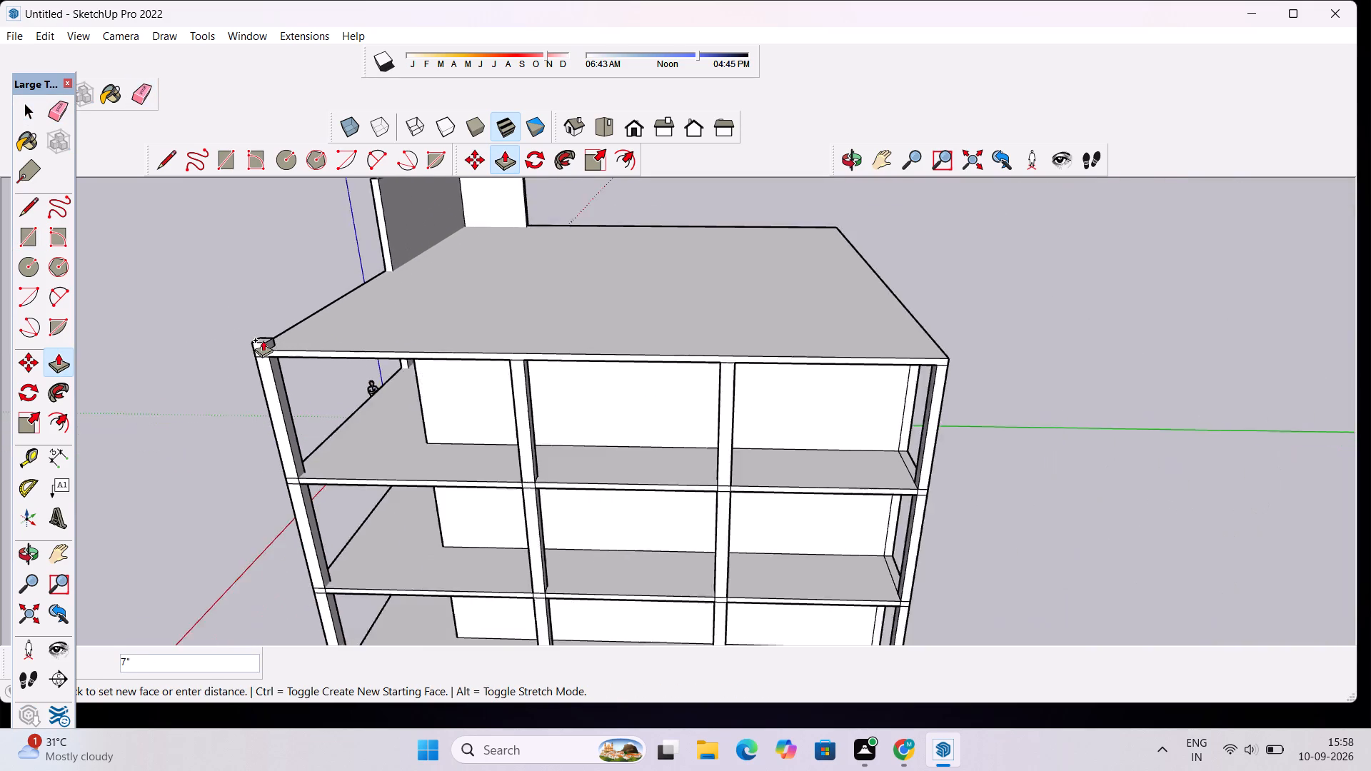
scroll(263, 340, down, 6)
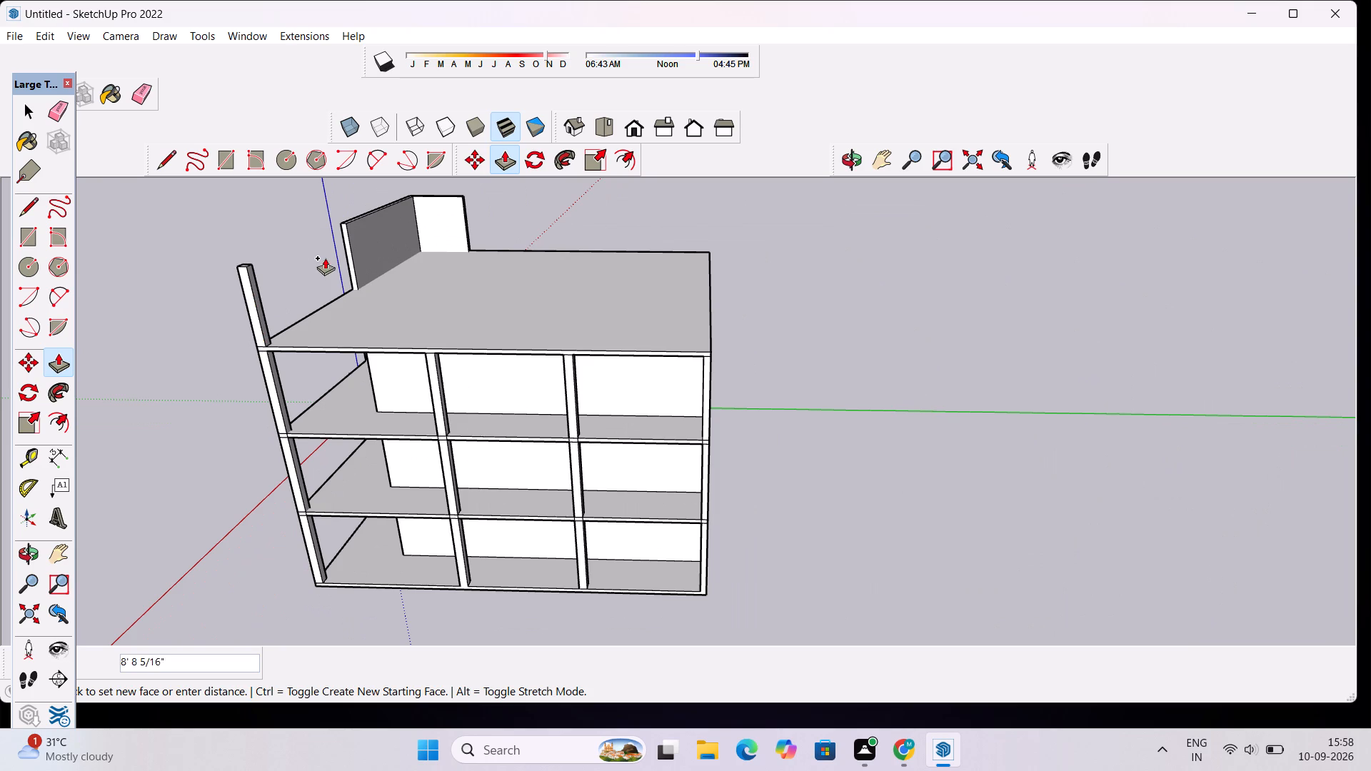
scroll(321, 261, up, 5)
click(364, 211)
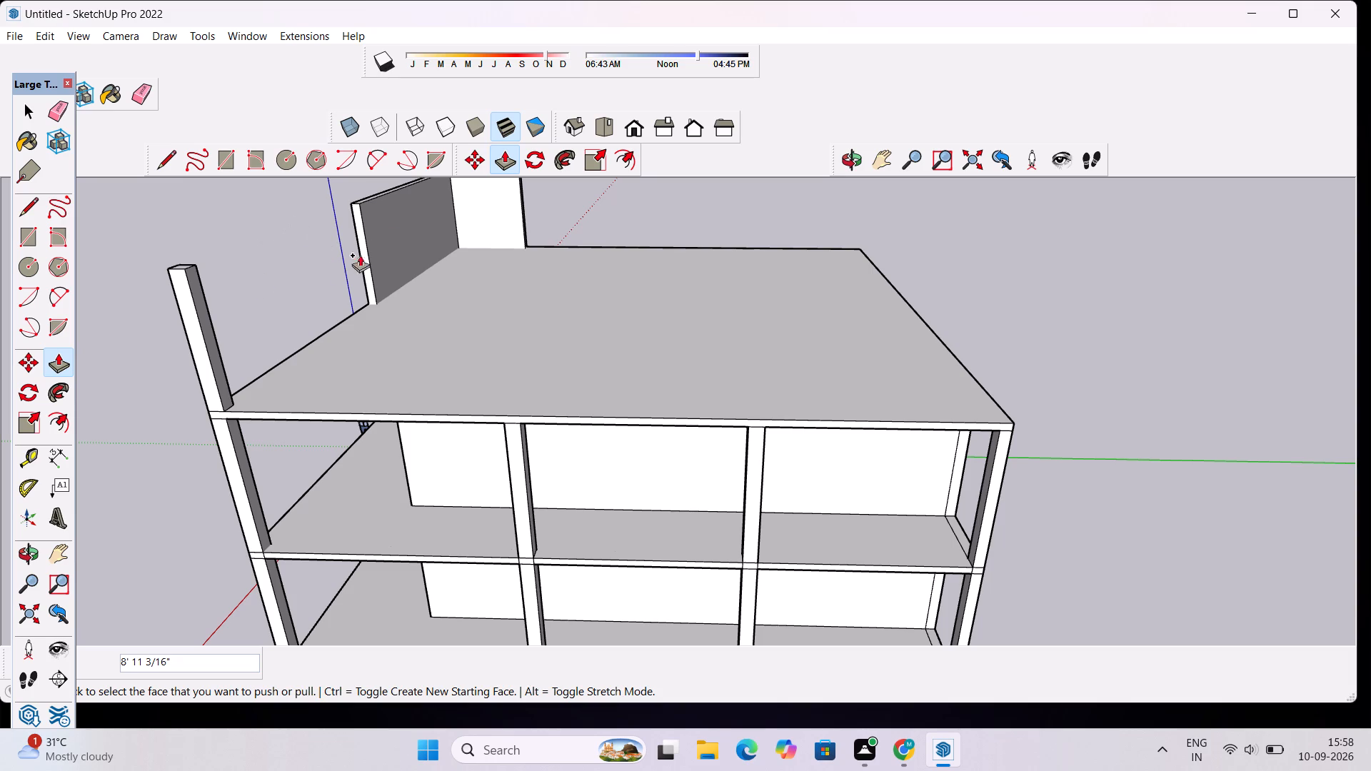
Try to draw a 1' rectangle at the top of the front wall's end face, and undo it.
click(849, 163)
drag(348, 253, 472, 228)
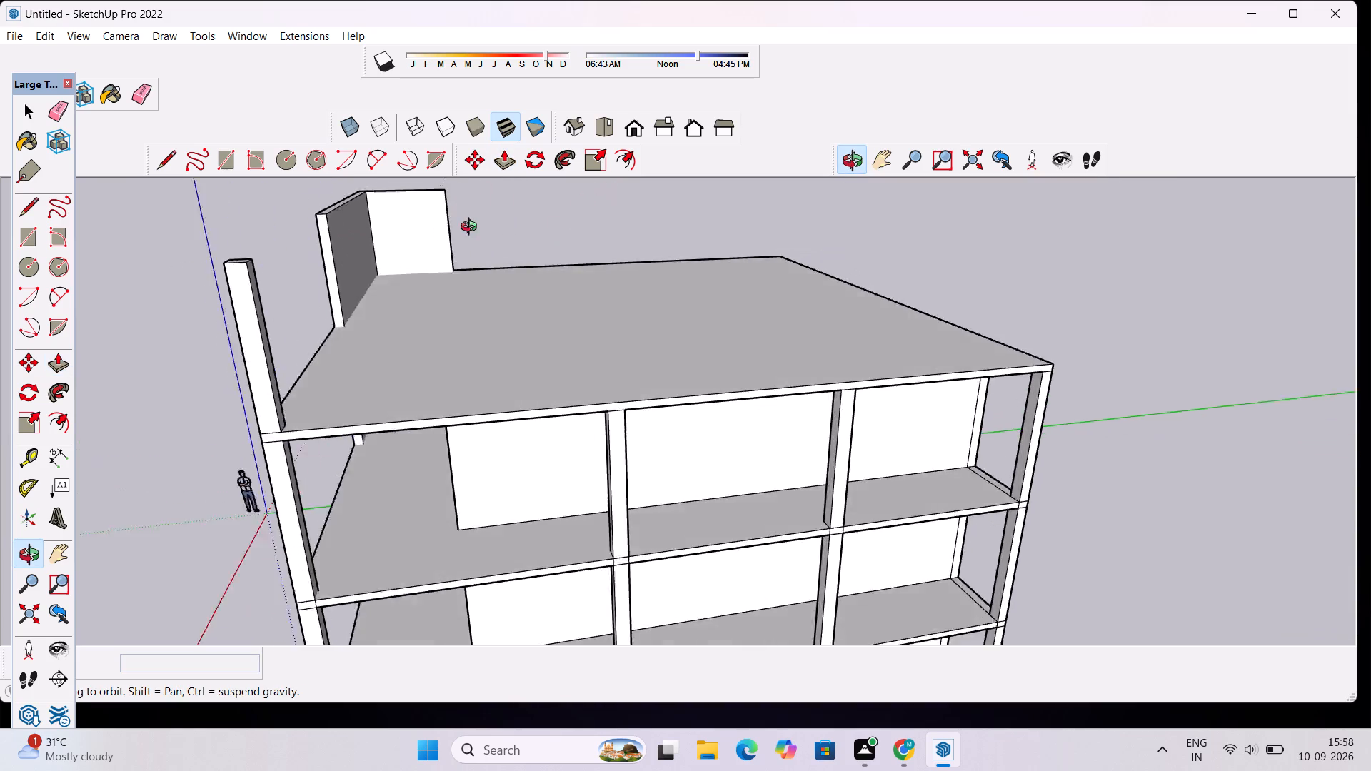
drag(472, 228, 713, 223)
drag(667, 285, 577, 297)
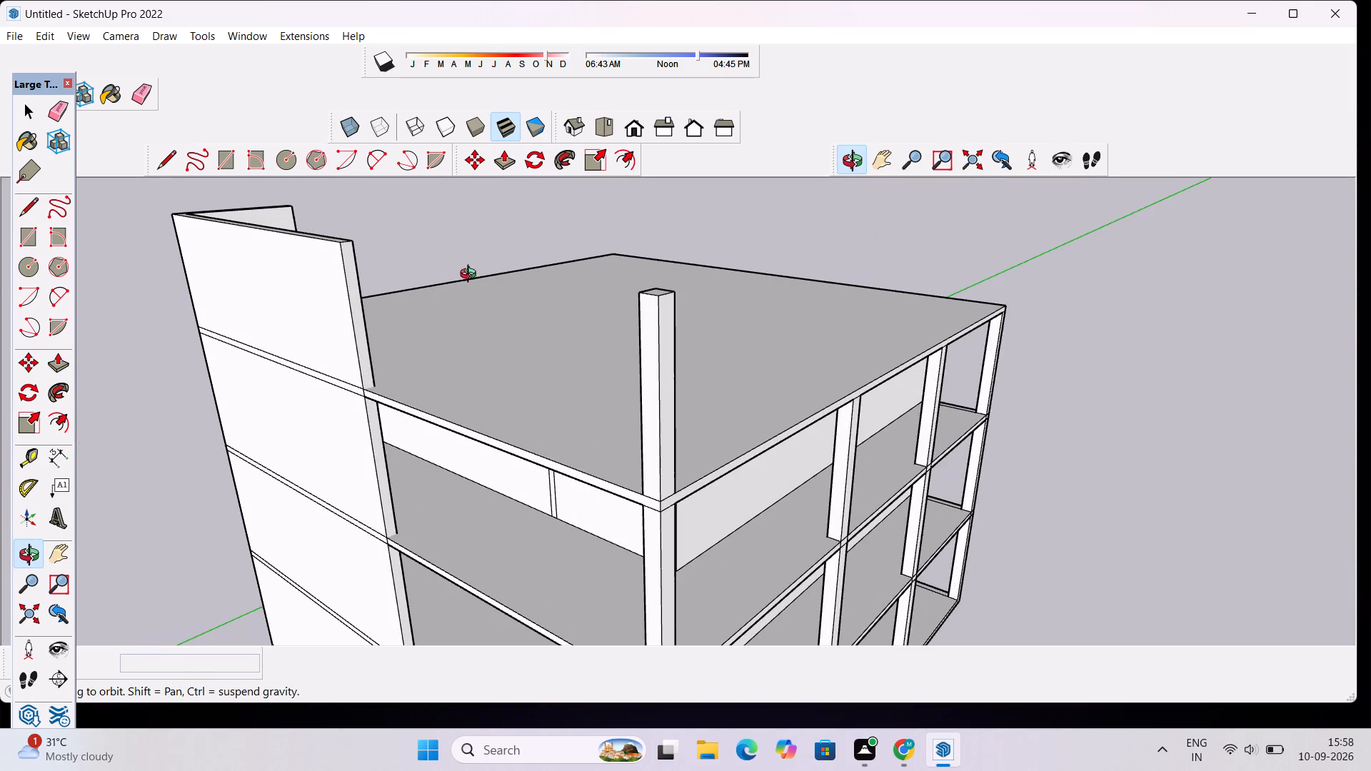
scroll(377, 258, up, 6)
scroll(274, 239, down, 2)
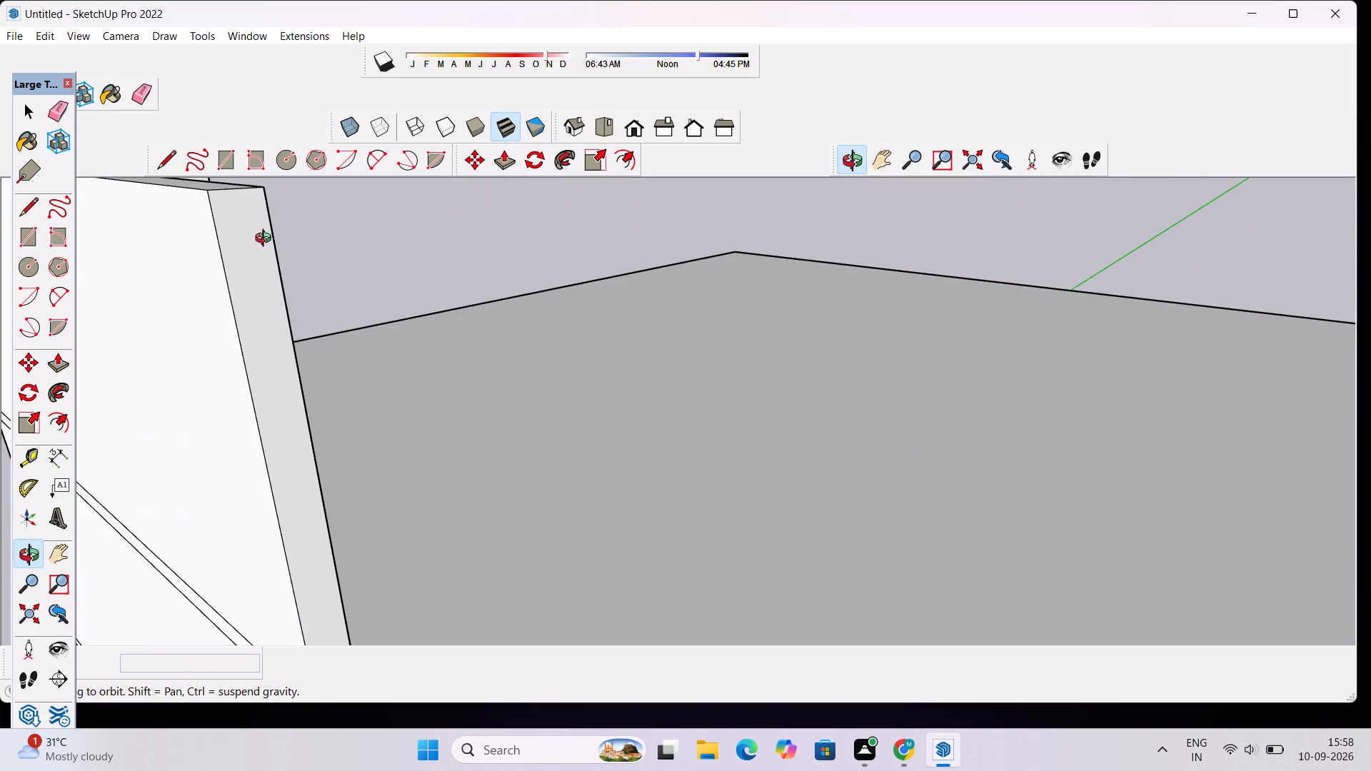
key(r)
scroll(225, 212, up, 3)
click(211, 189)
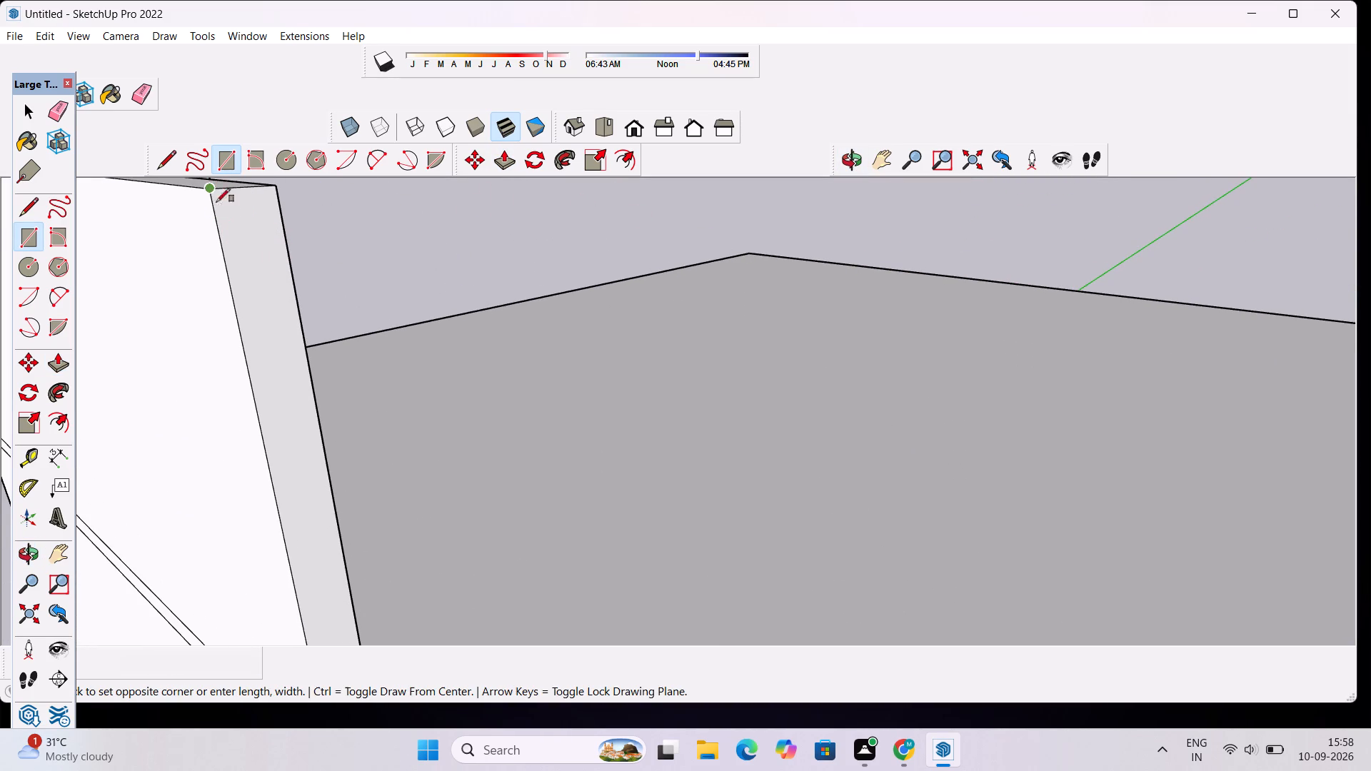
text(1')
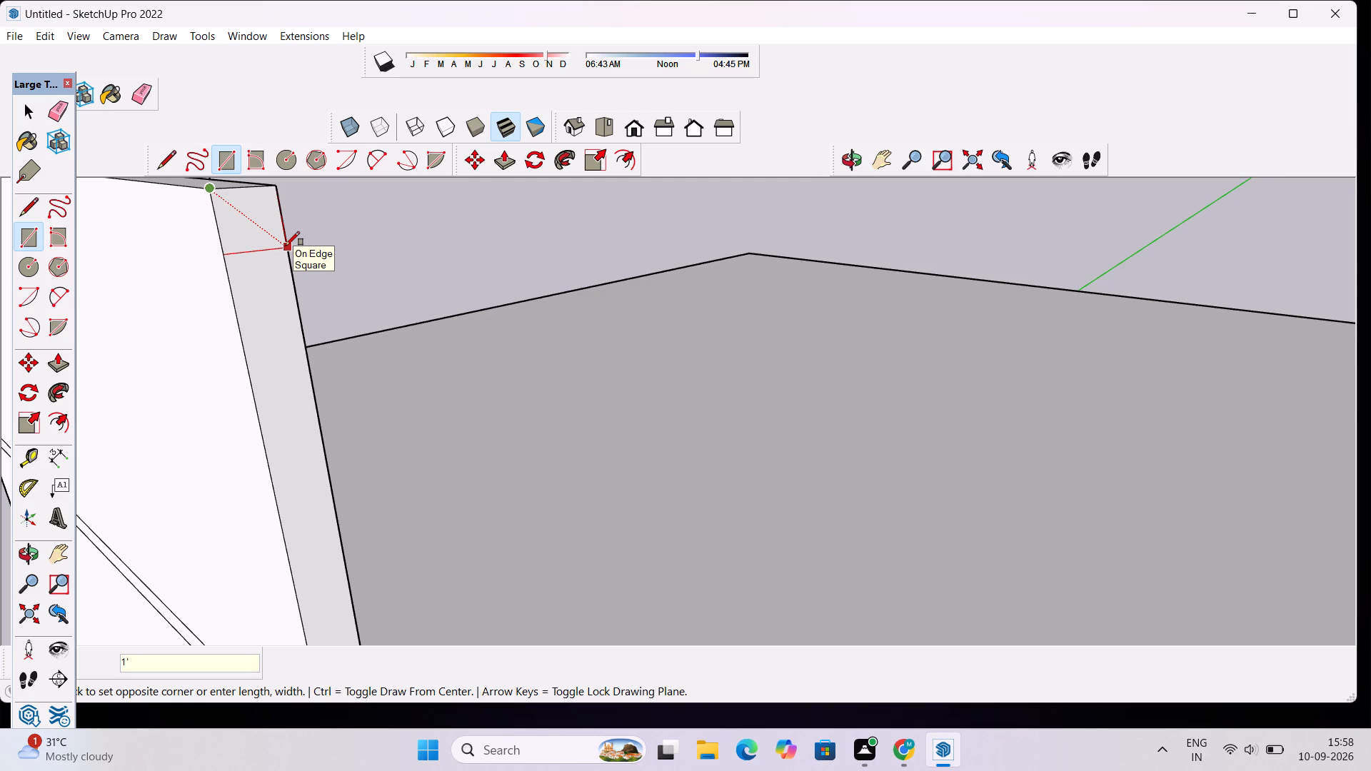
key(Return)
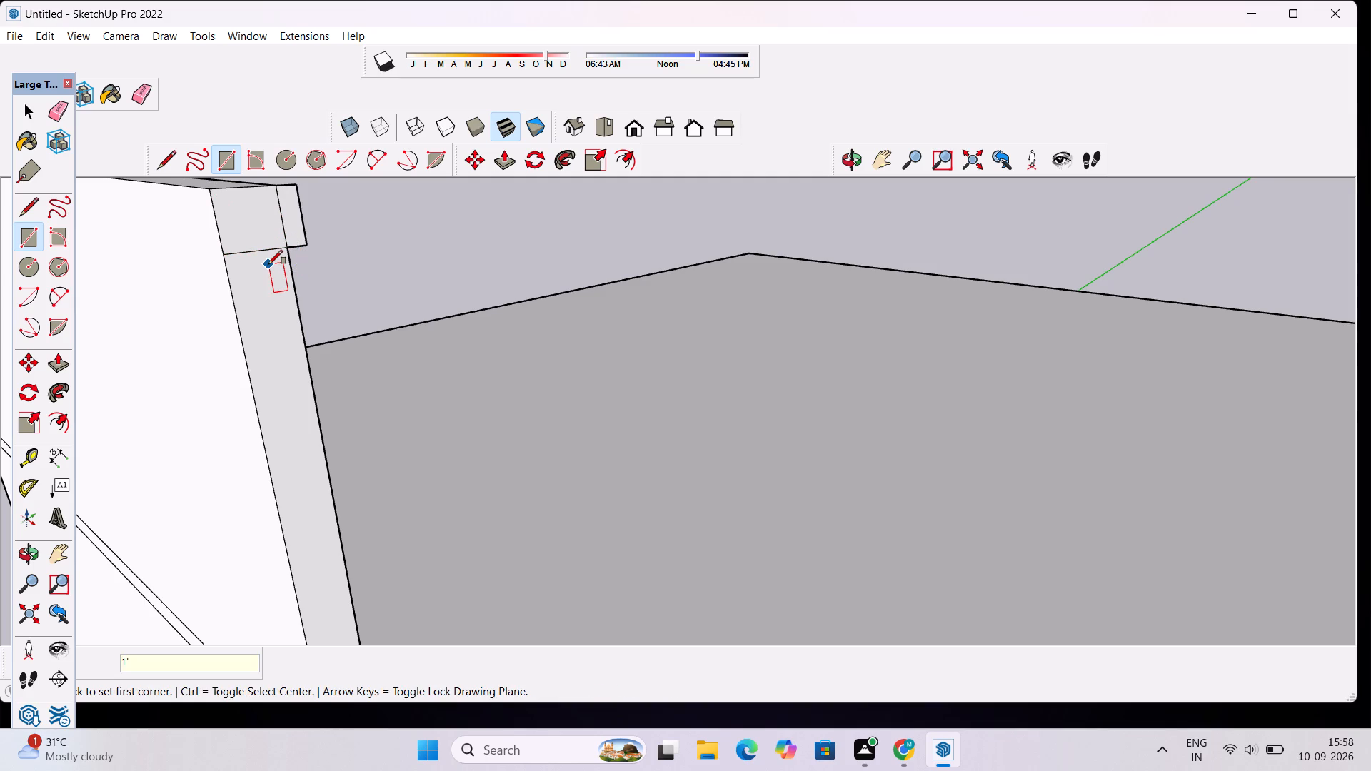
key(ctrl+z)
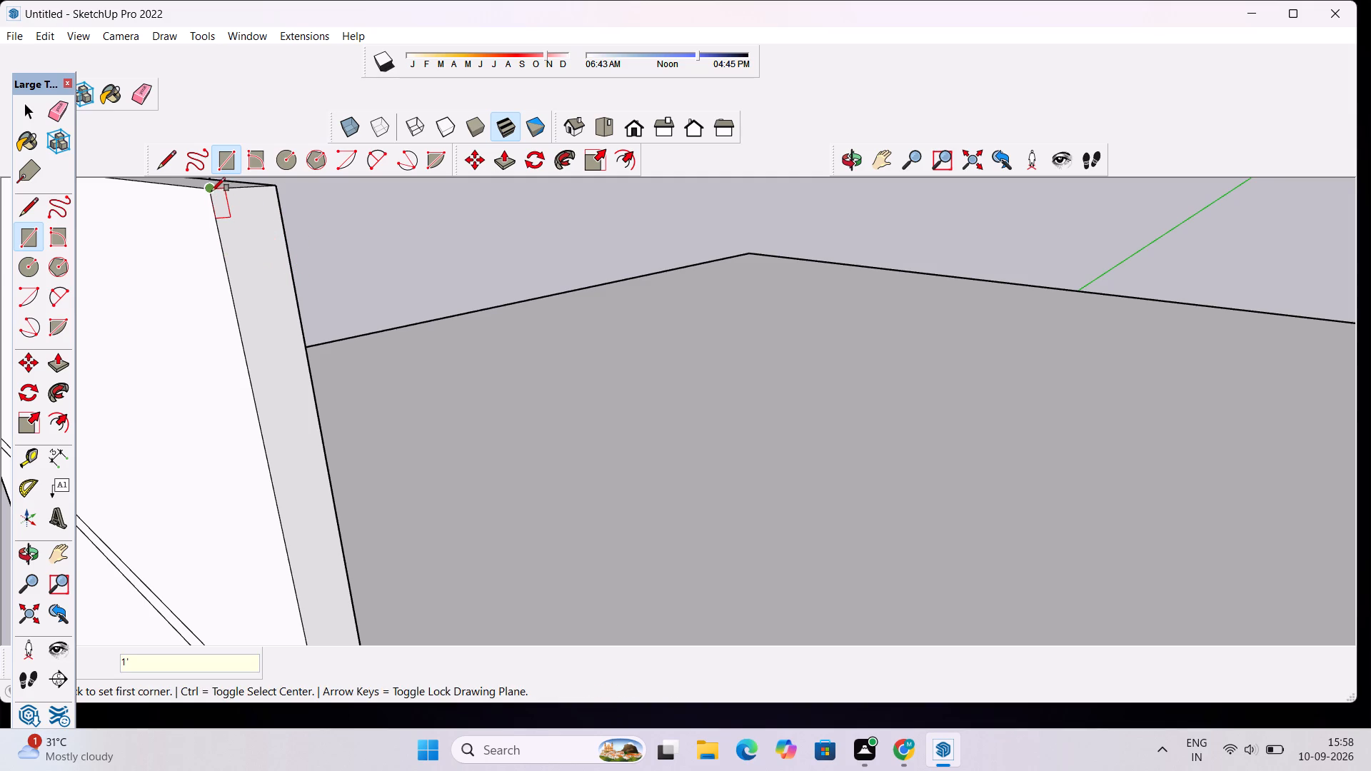
Draw a square of about 9" across the full thickness at the top of the front wall's end face.
click(209, 188)
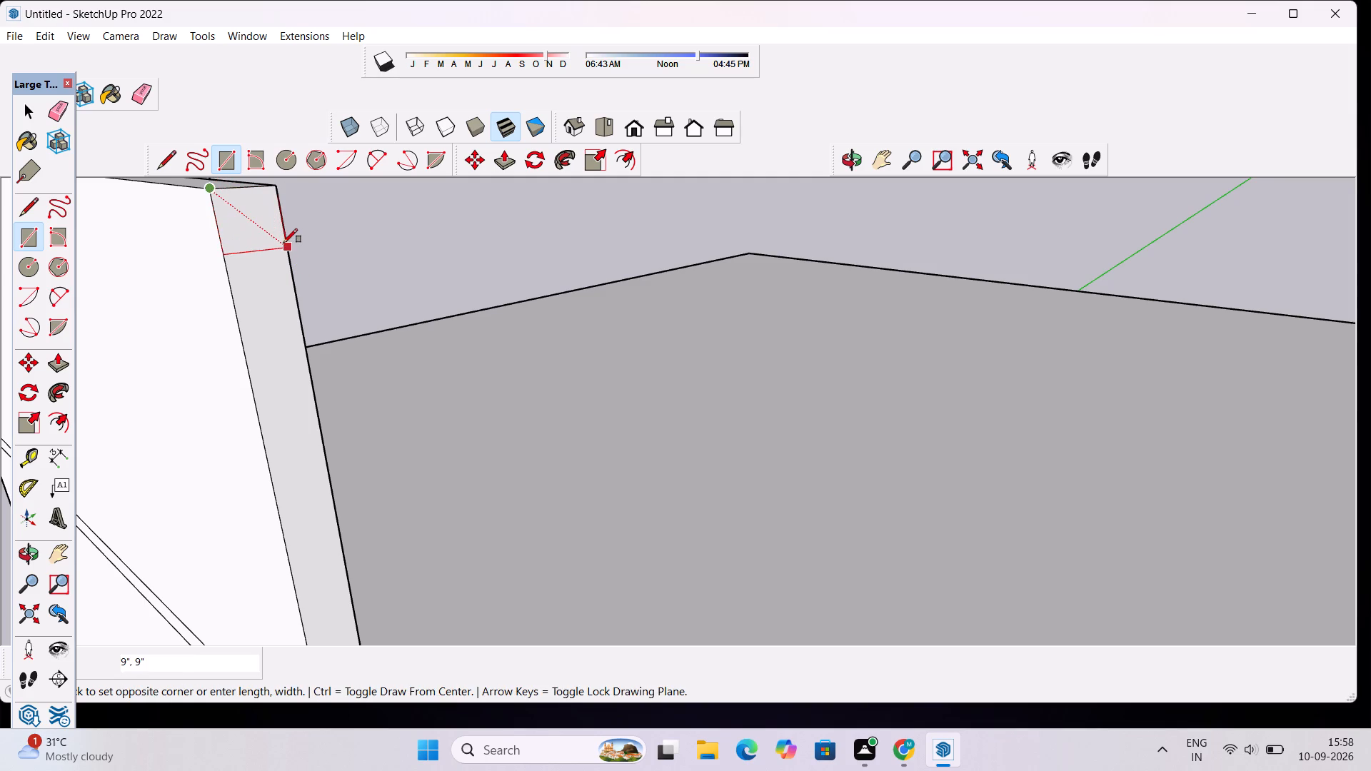
click(284, 238)
Push/Pull the small square about 22' 11" across to the roof corner column to form a top beam.
key(space)
click(256, 220)
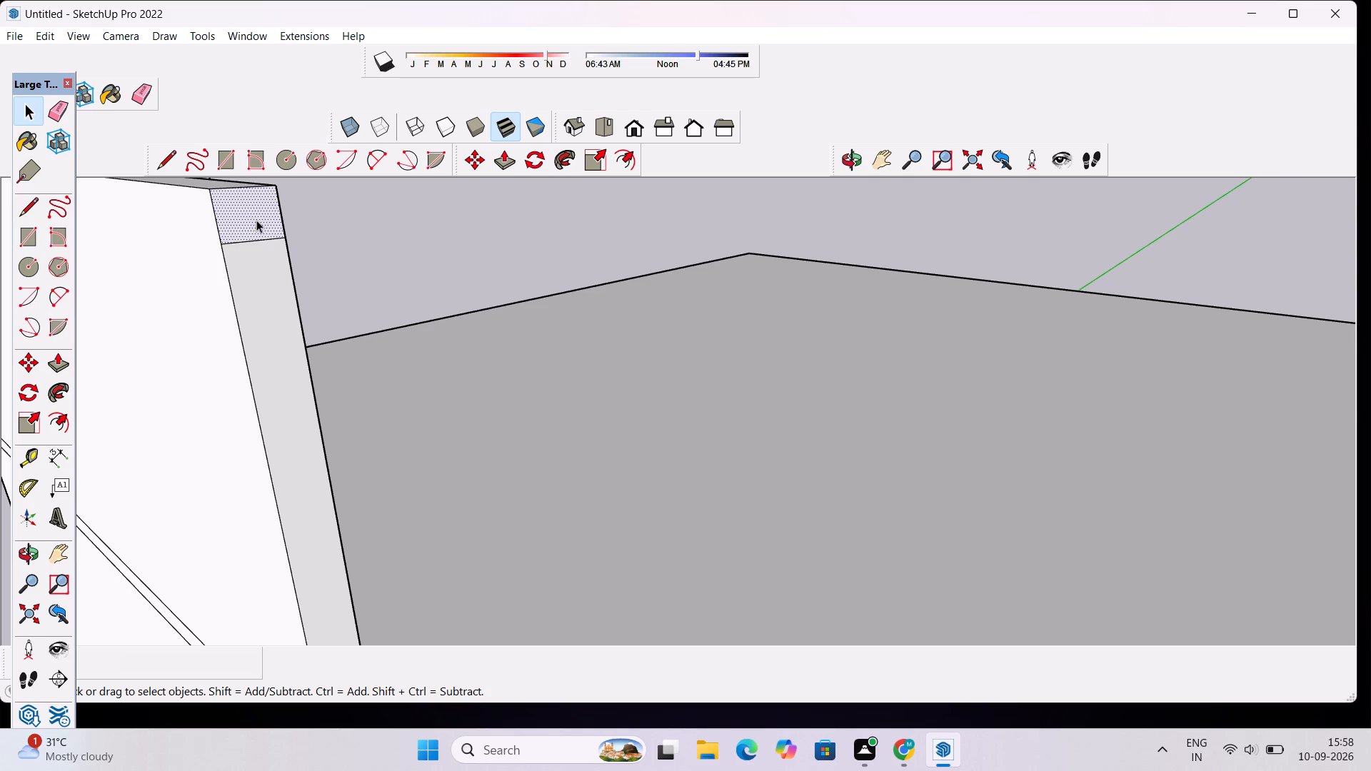
key(p)
click(256, 220)
scroll(291, 224, down, 18)
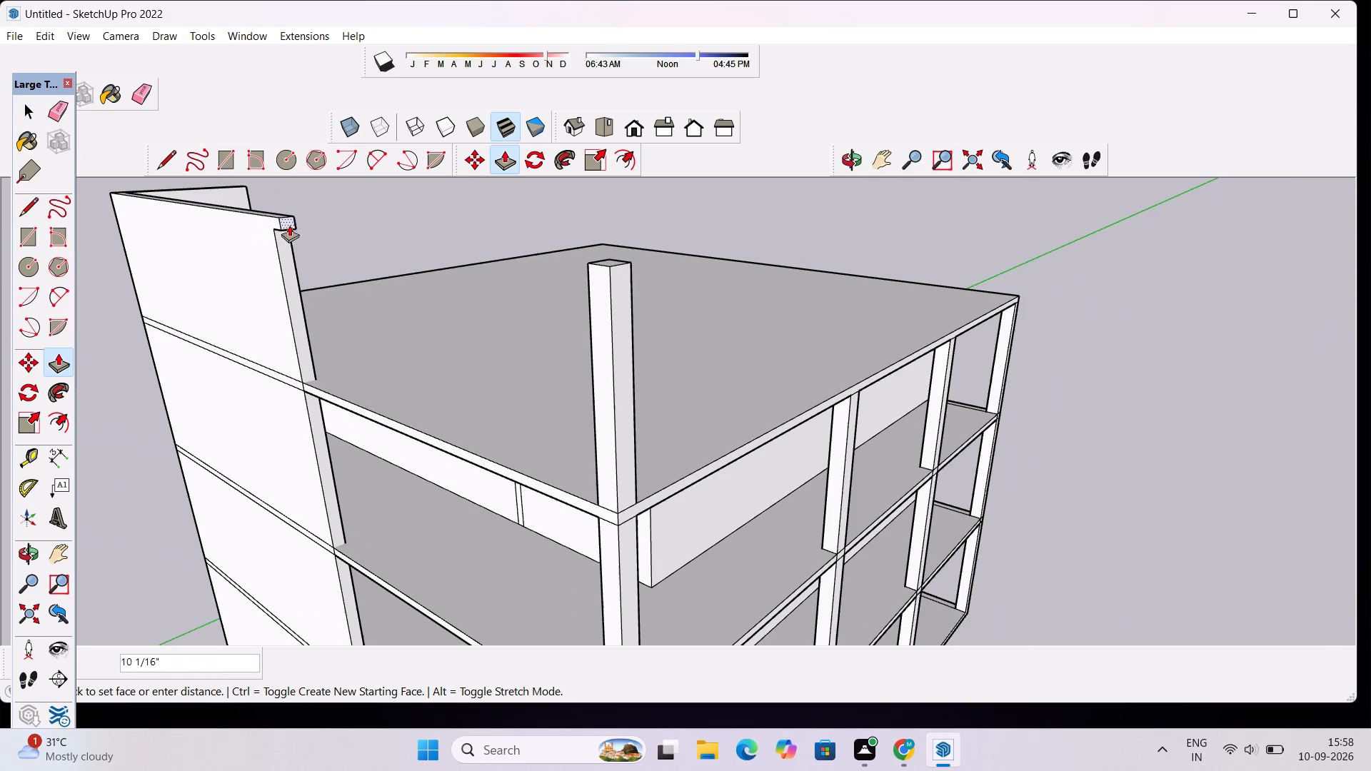
scroll(536, 251, up, 9)
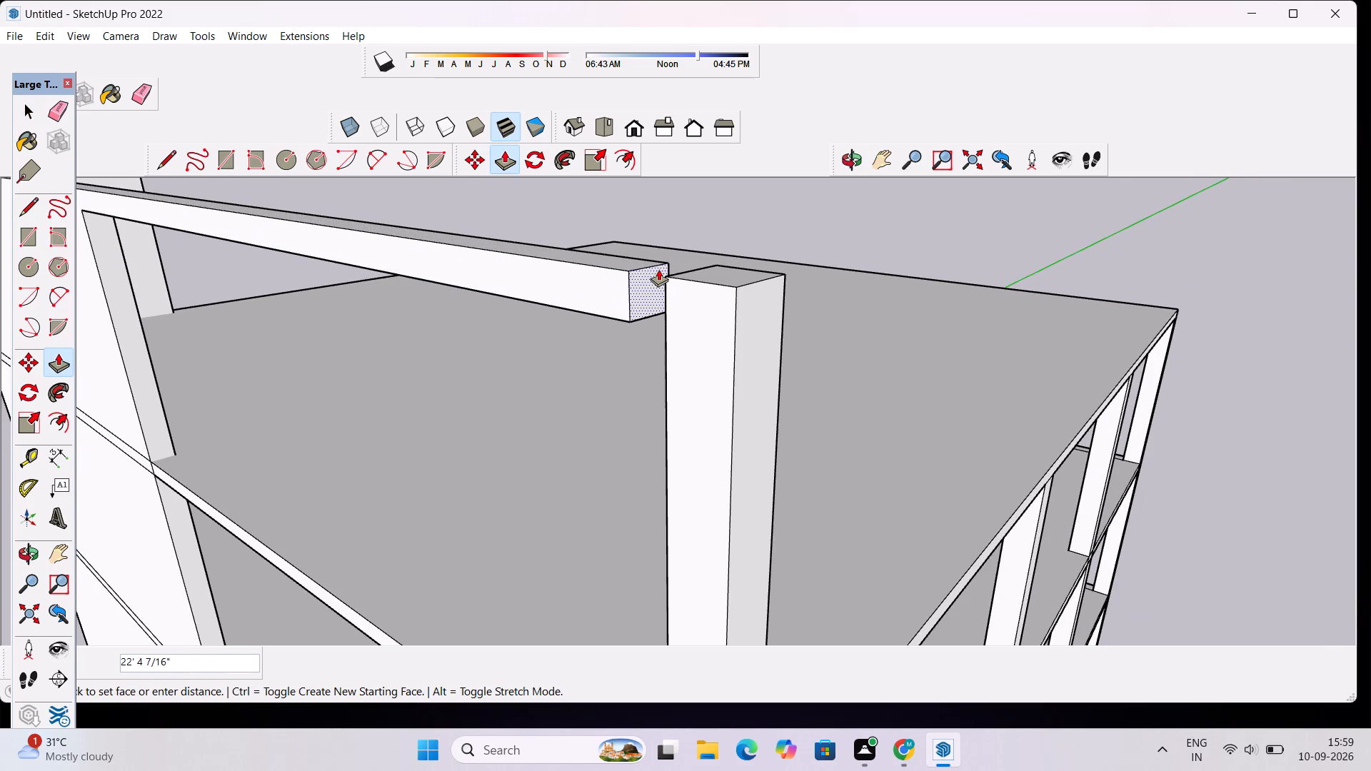
click(671, 273)
scroll(576, 287, down, 7)
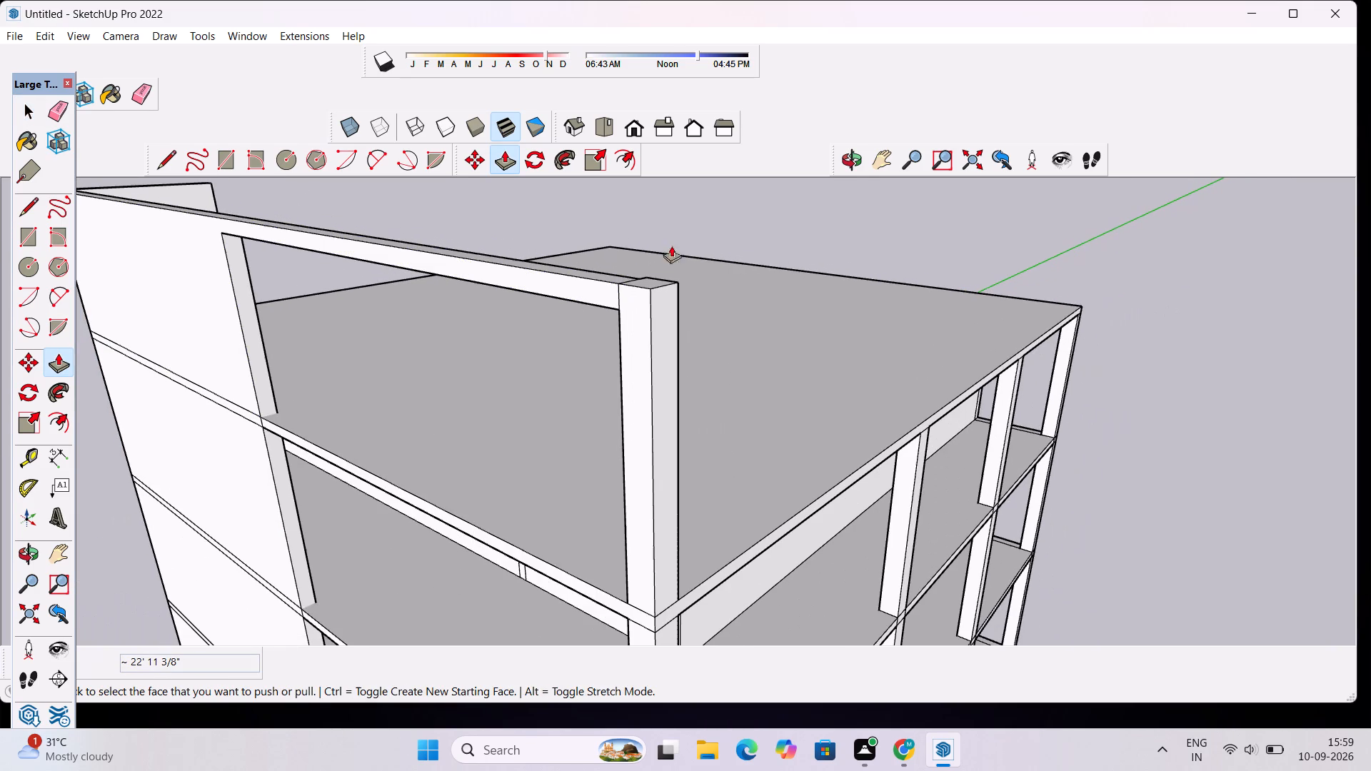
key(space)
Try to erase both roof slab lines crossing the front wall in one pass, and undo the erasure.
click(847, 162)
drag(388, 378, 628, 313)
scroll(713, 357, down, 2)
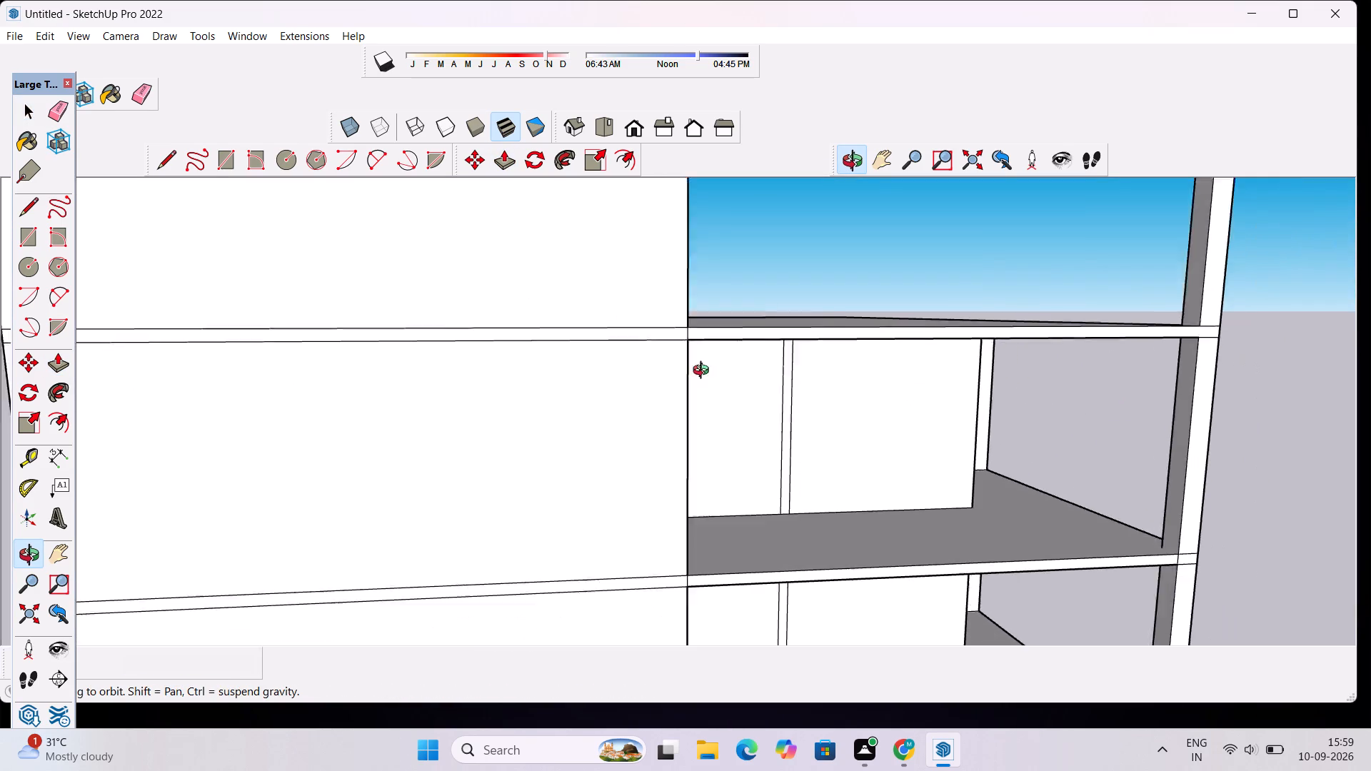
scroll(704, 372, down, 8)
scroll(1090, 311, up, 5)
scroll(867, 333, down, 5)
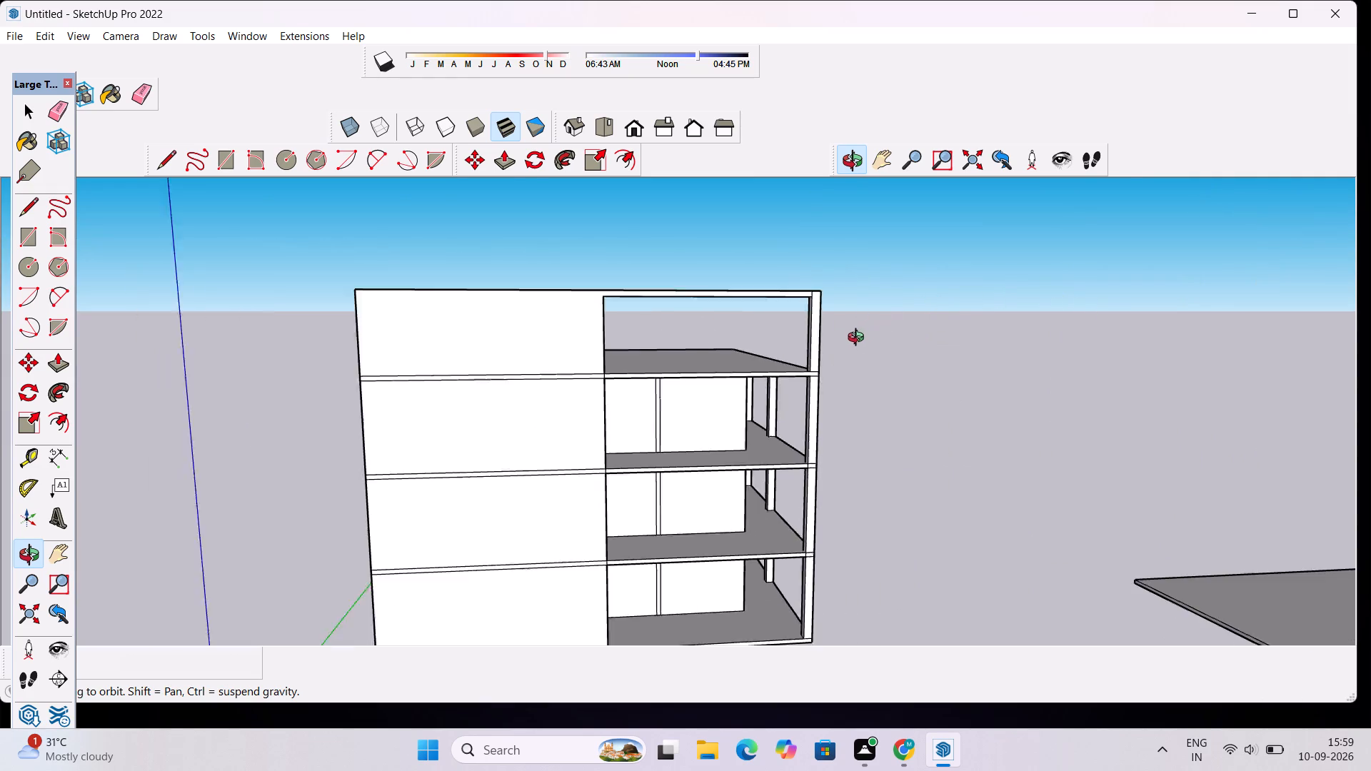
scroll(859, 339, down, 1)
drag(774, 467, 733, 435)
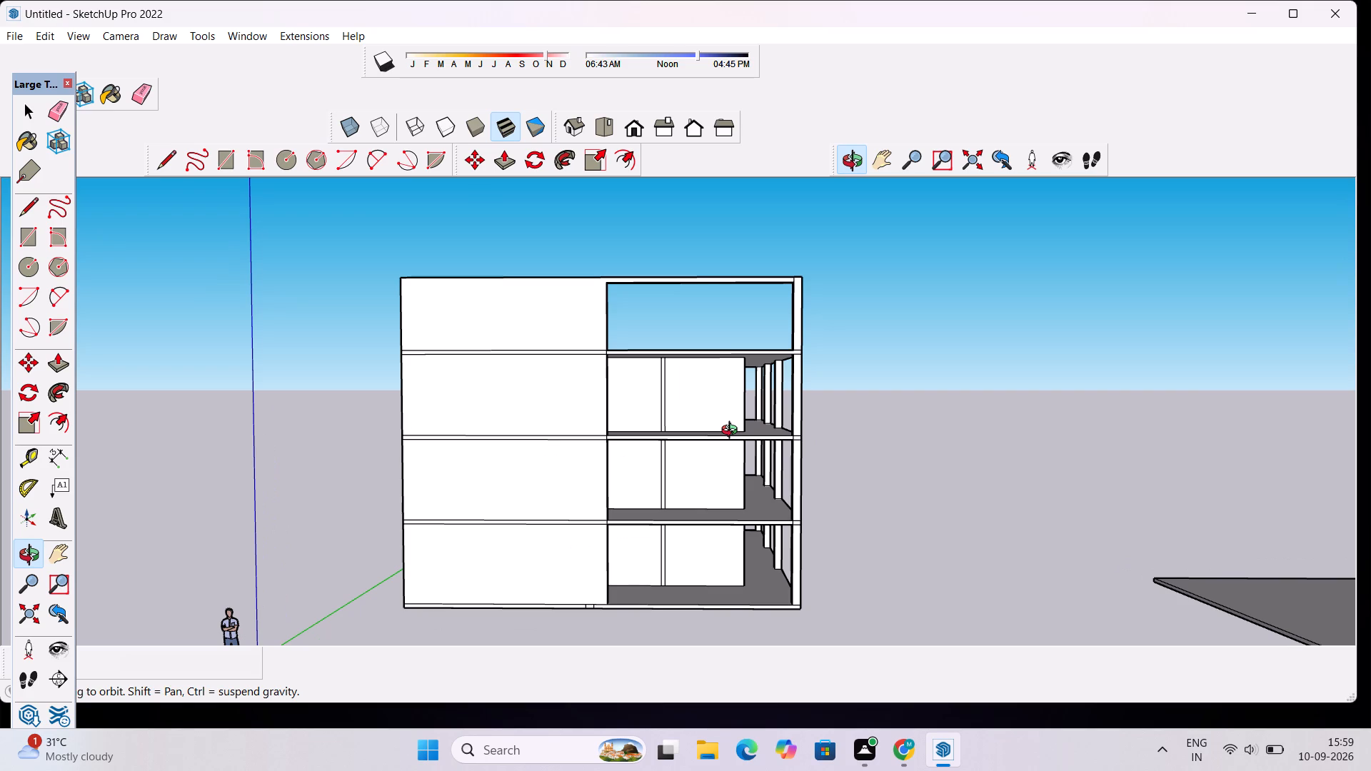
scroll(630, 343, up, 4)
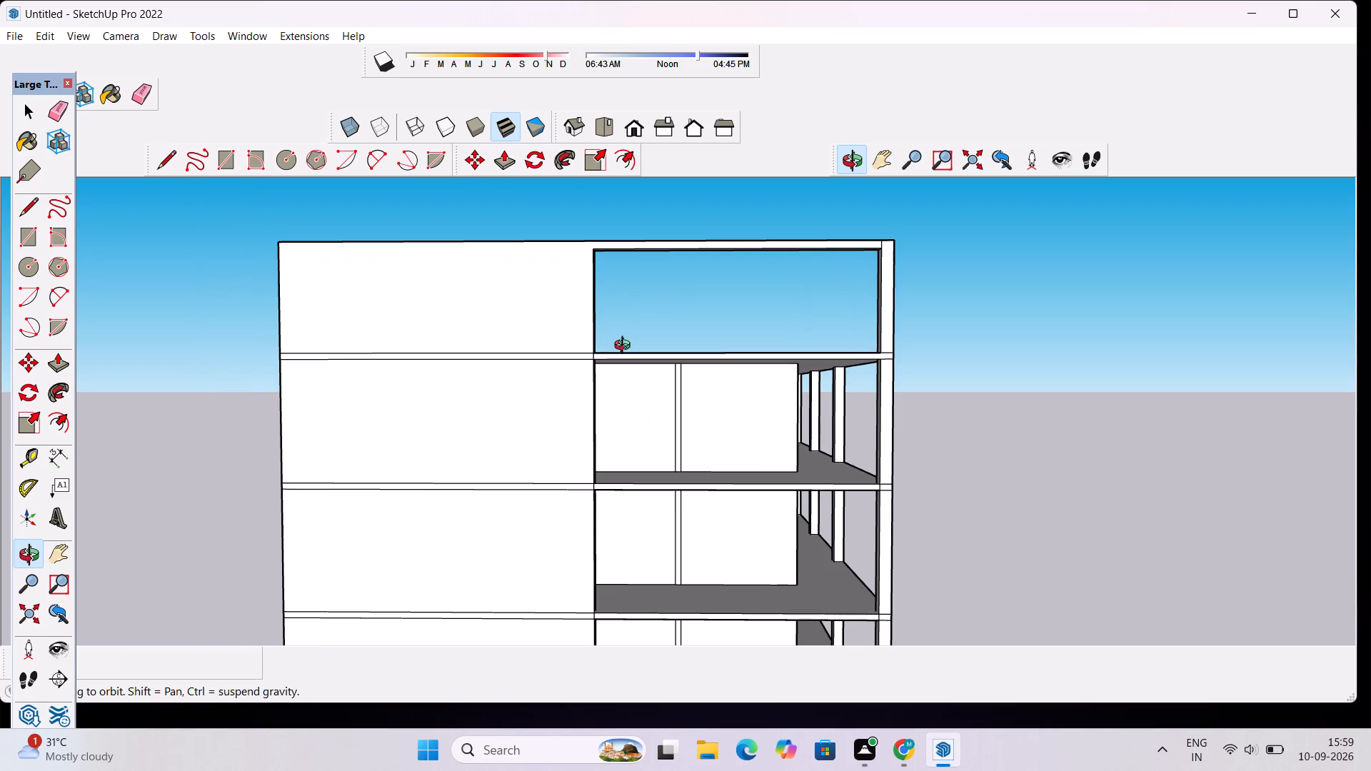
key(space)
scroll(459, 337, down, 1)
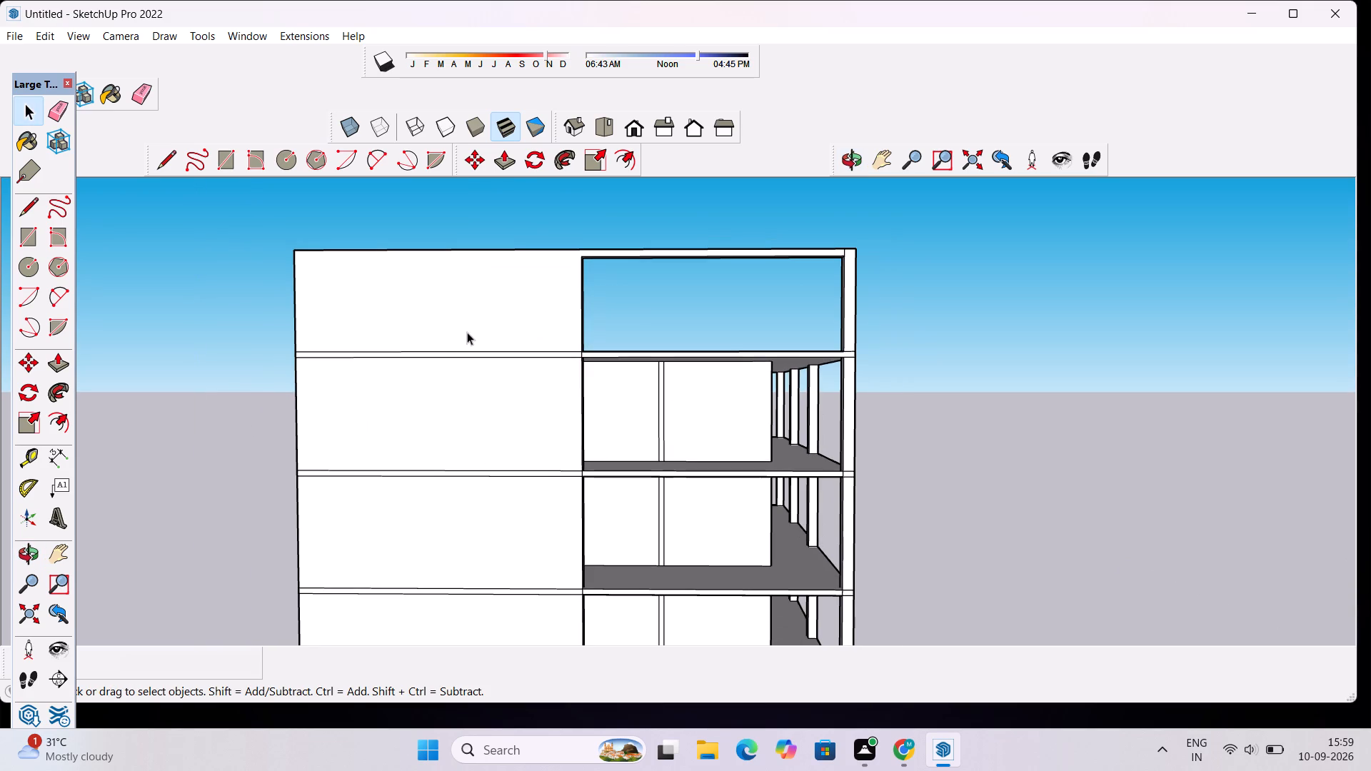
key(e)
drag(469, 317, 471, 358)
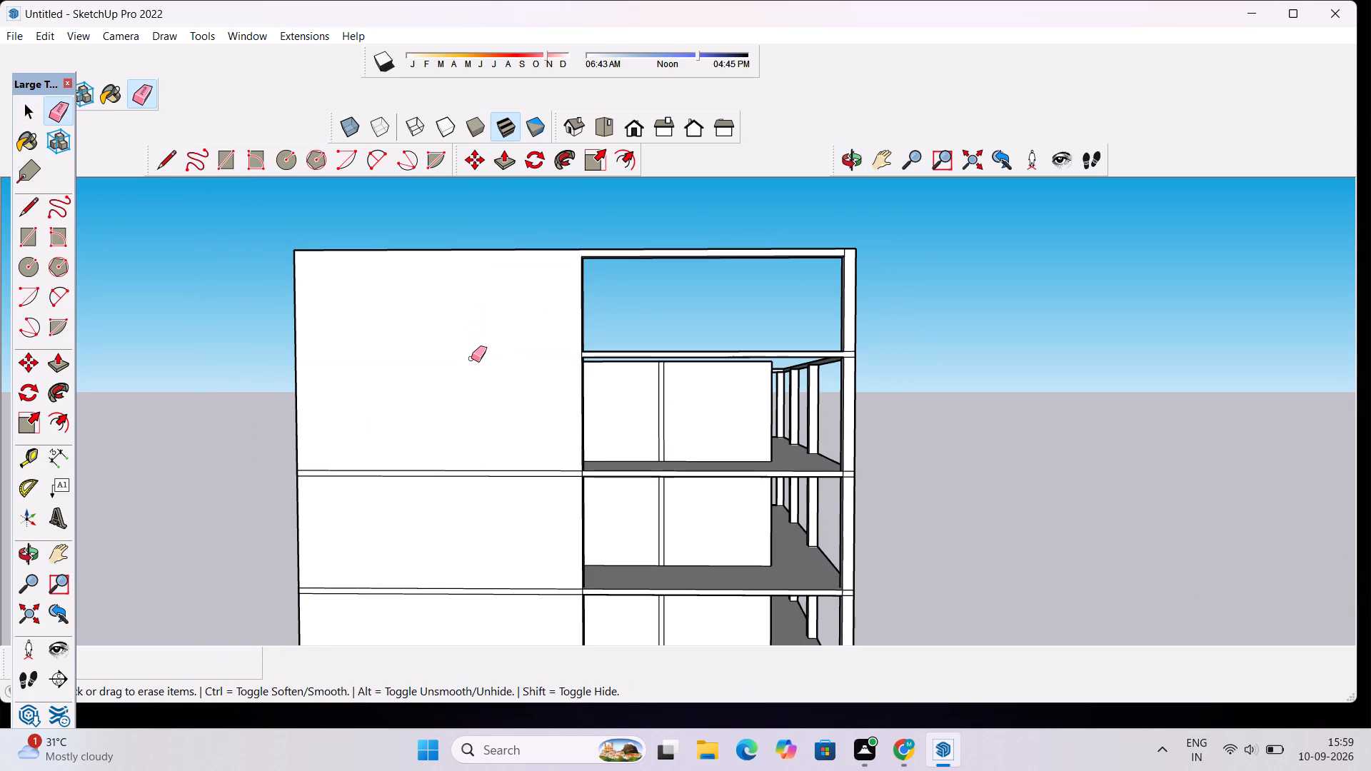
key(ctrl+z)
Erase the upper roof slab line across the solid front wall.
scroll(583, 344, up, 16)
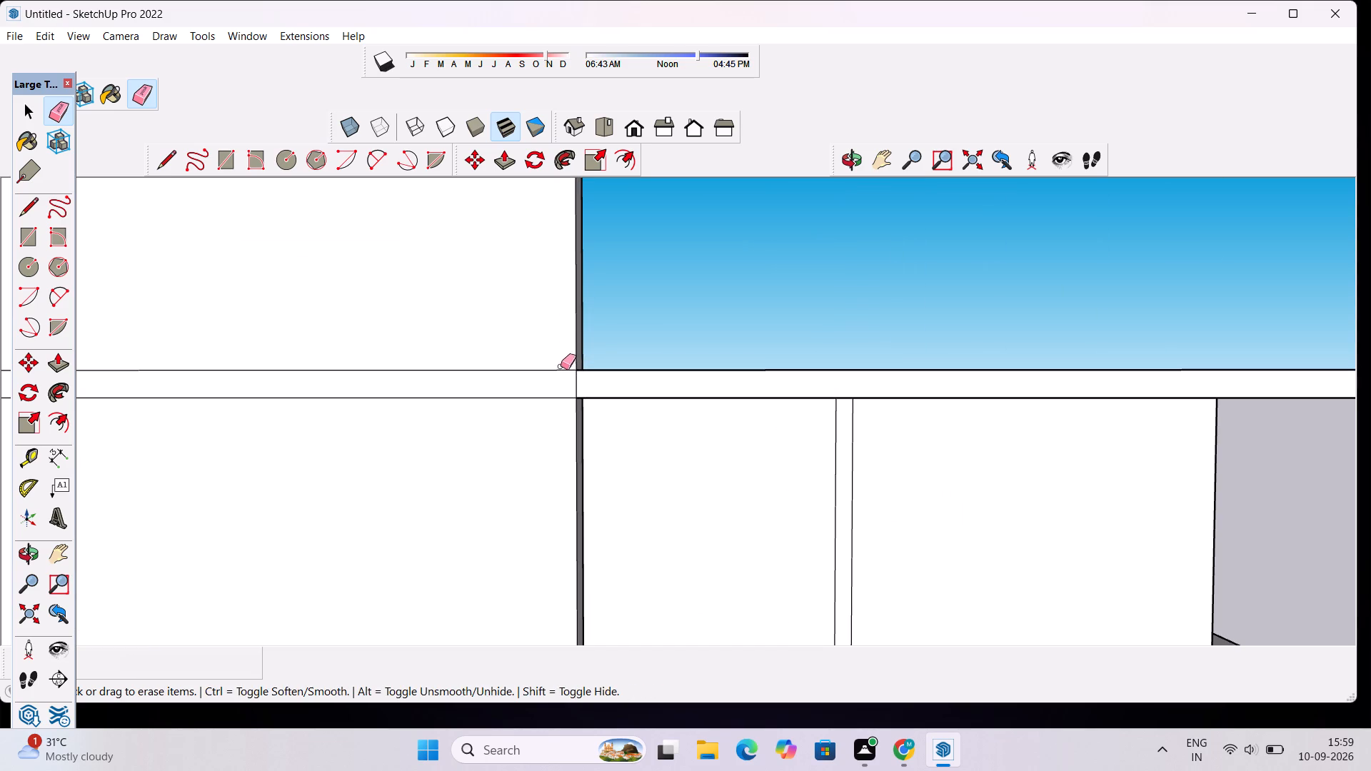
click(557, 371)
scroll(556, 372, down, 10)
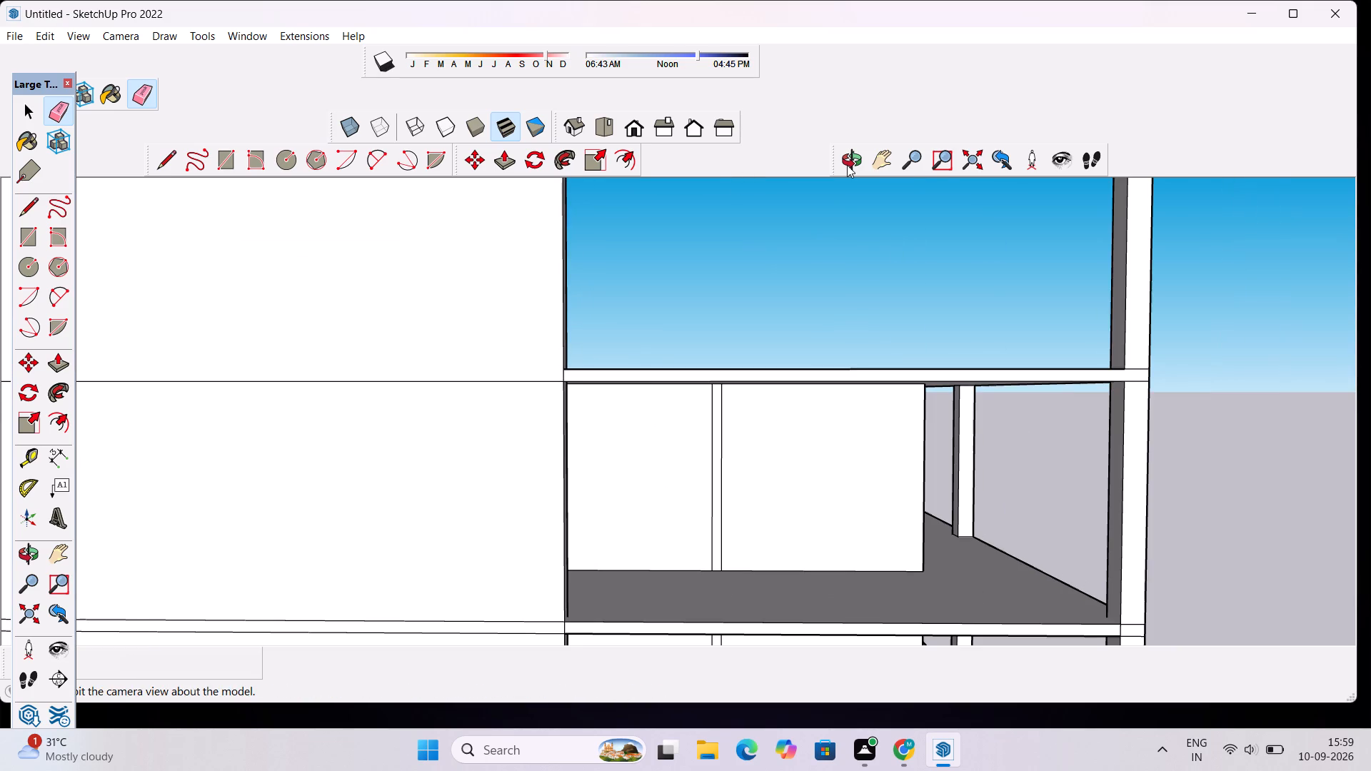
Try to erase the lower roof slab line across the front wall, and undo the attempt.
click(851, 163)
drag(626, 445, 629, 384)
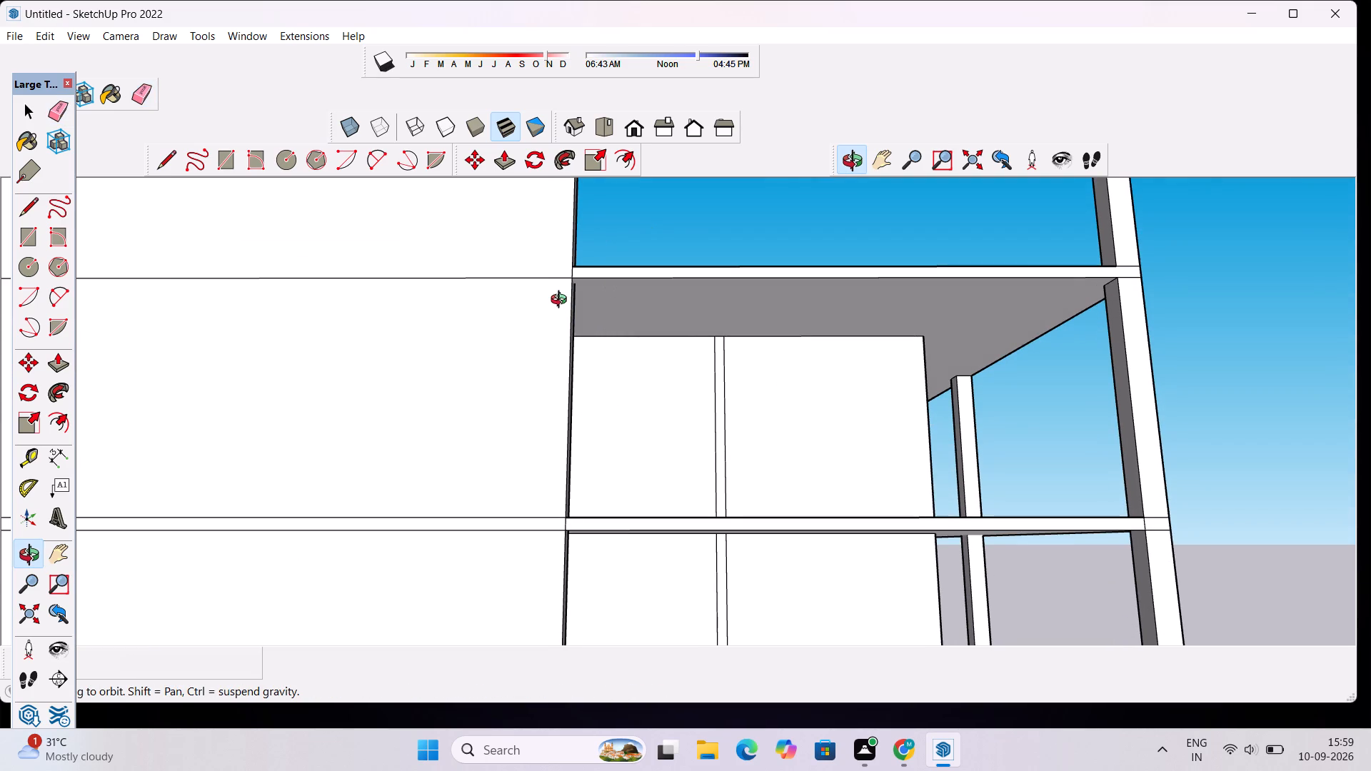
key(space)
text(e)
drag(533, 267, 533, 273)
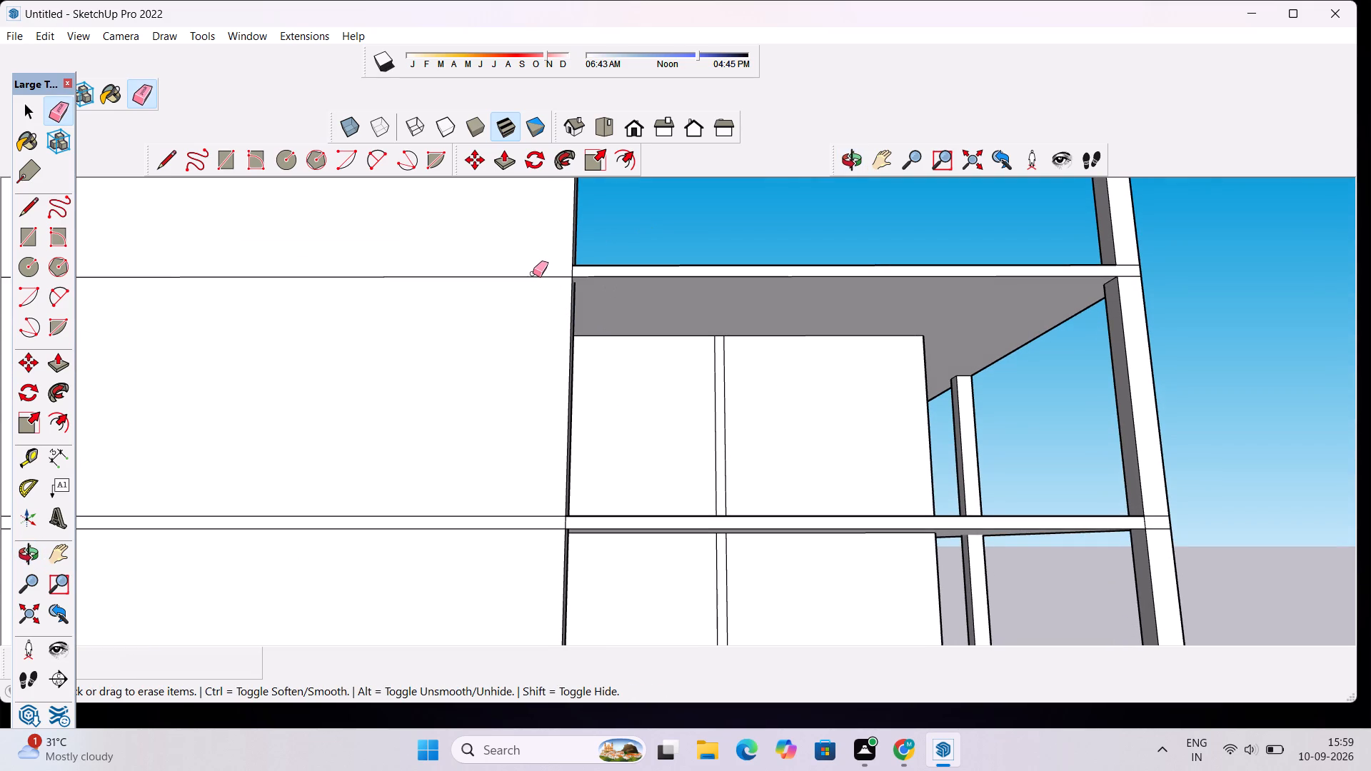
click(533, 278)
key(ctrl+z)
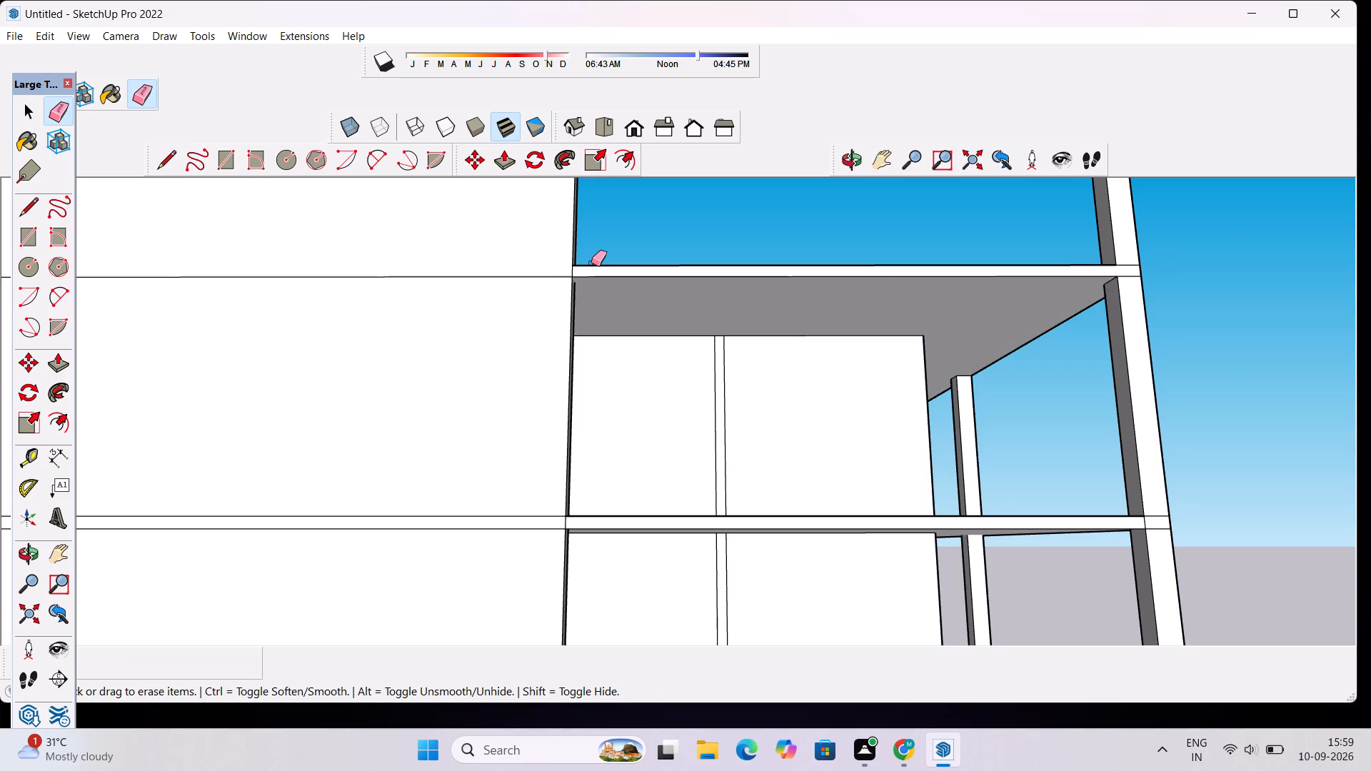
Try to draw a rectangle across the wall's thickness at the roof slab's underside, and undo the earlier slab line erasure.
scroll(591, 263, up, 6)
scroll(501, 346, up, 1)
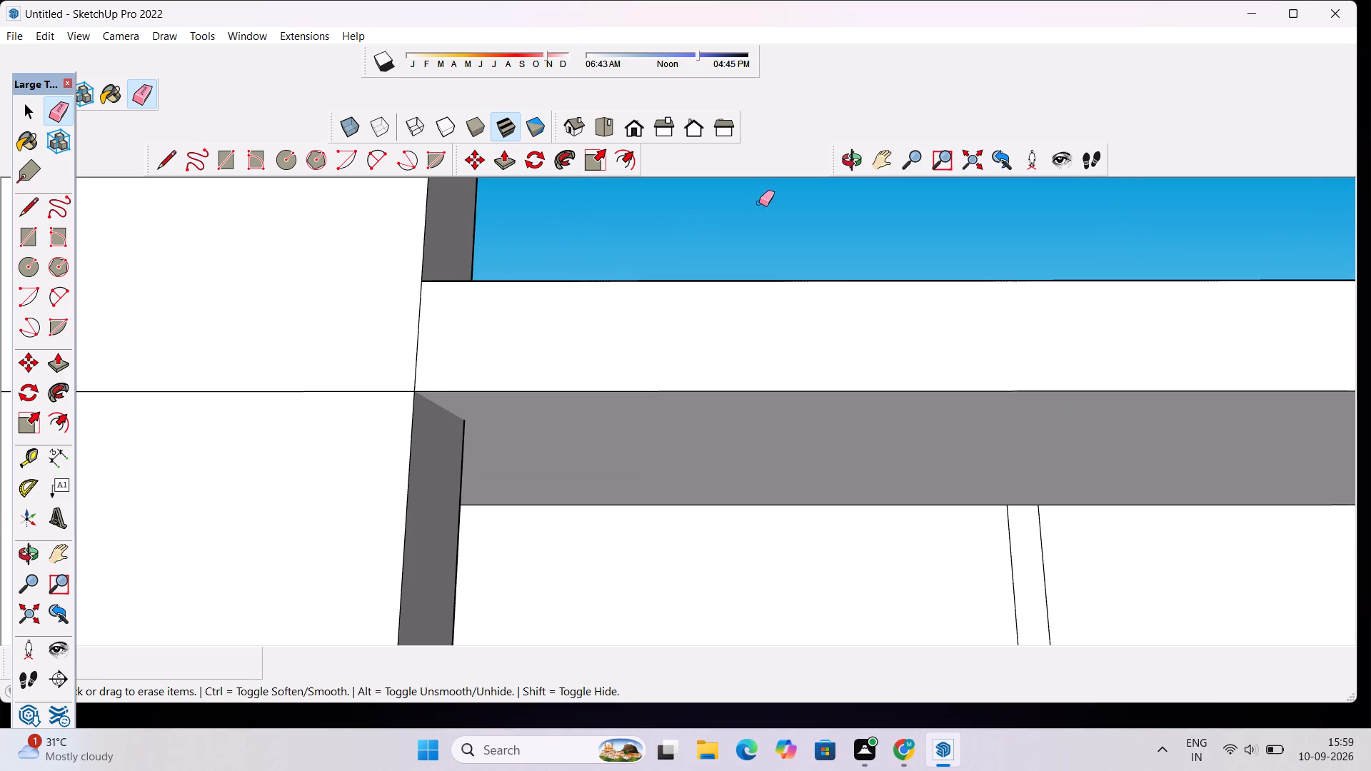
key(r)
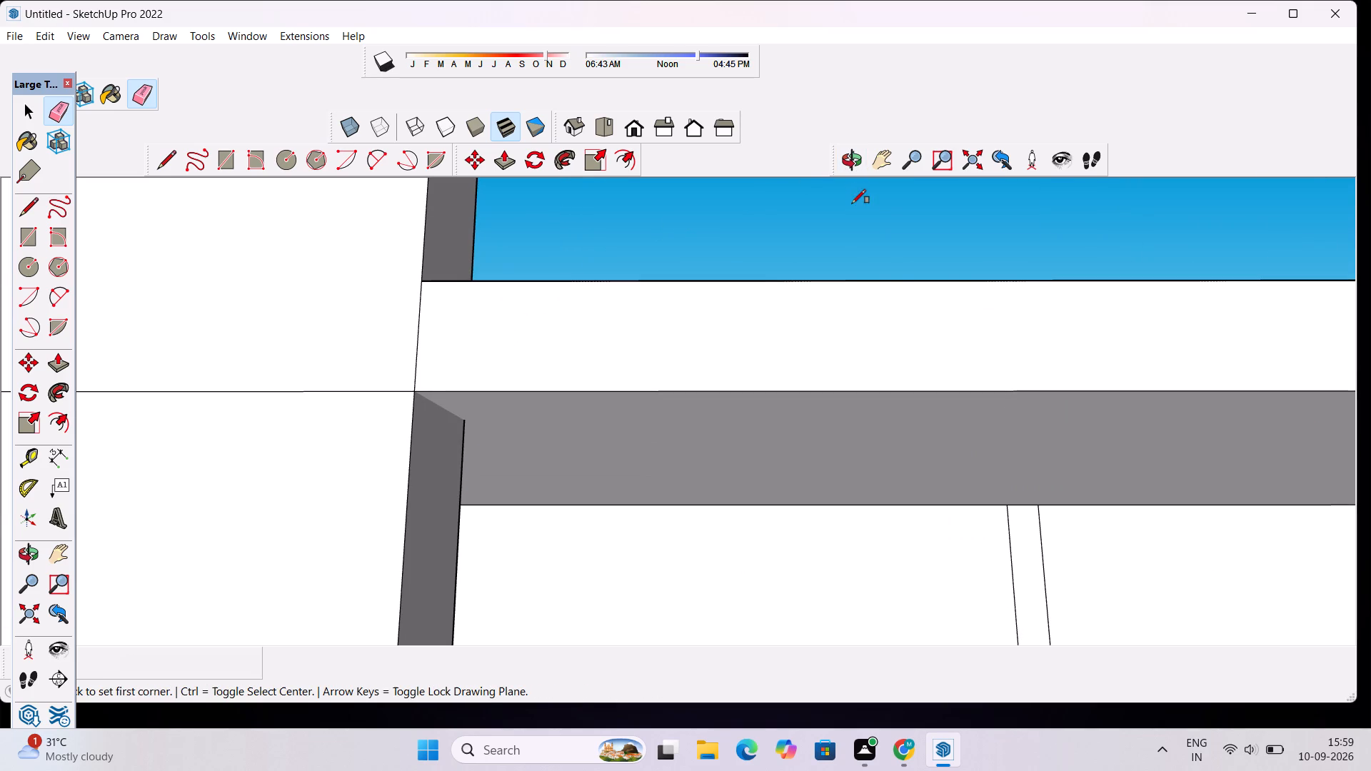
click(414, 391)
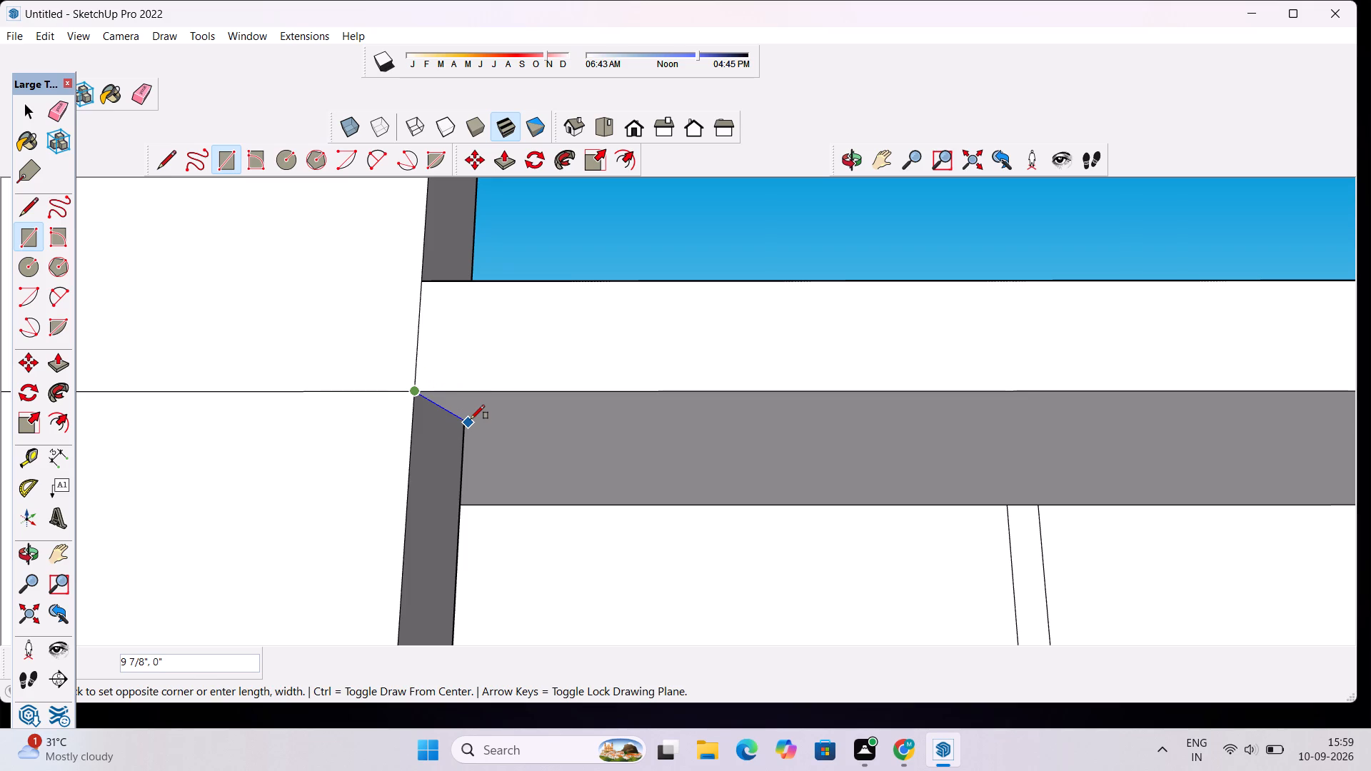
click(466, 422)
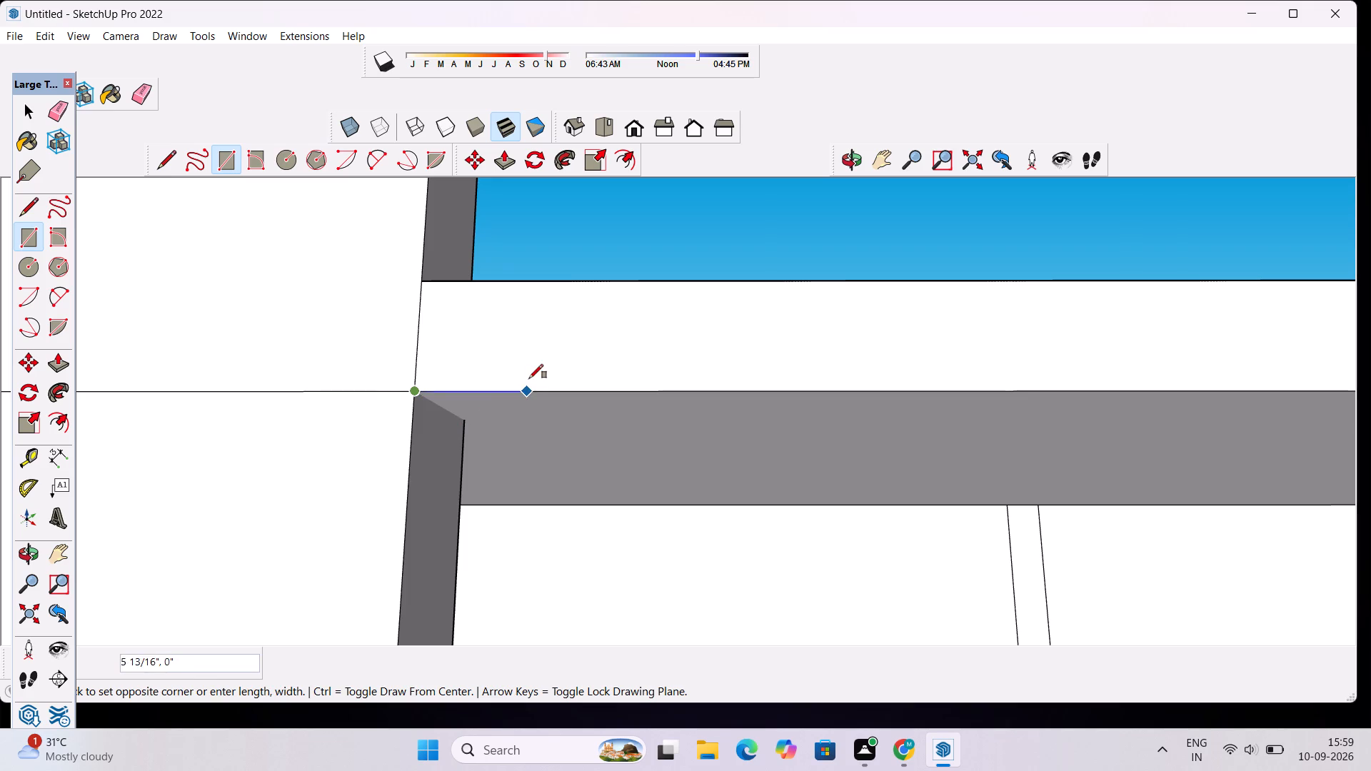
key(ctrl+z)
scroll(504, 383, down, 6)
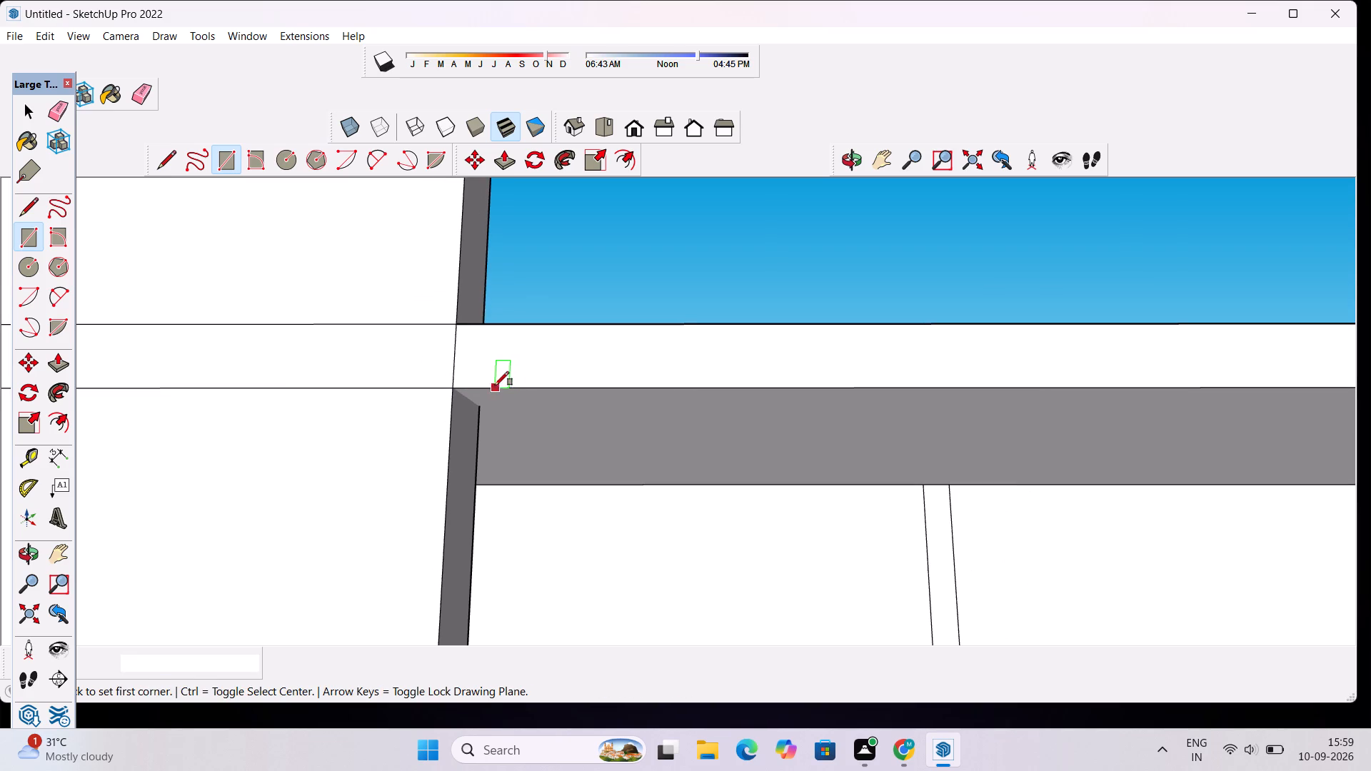
Draw a 9" line across the front wall's thickness where its end face meets the roof slab's underside.
key(space)
key(l)
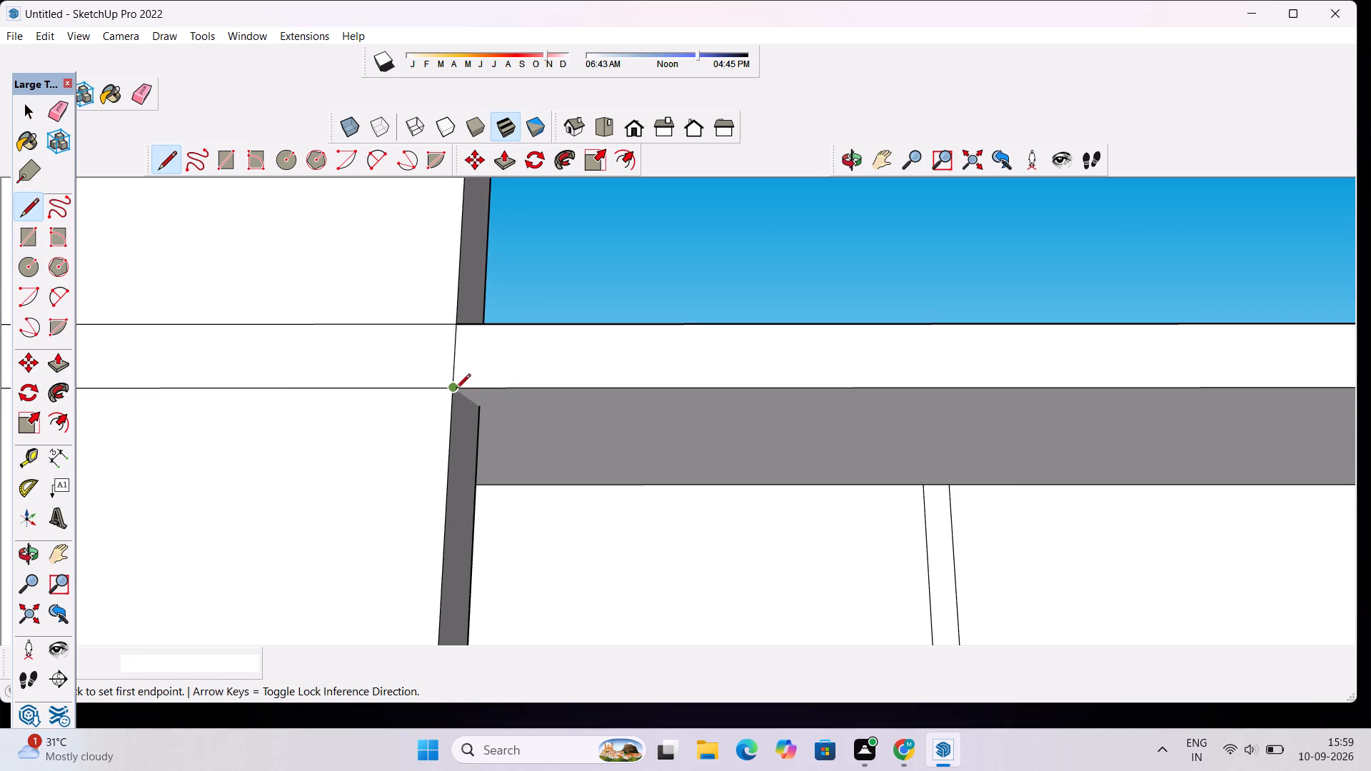
click(454, 389)
click(481, 406)
Draw a 9" line across the base of the front wall's end face where it meets the roof slab's top surface.
scroll(486, 306, up, 5)
click(845, 165)
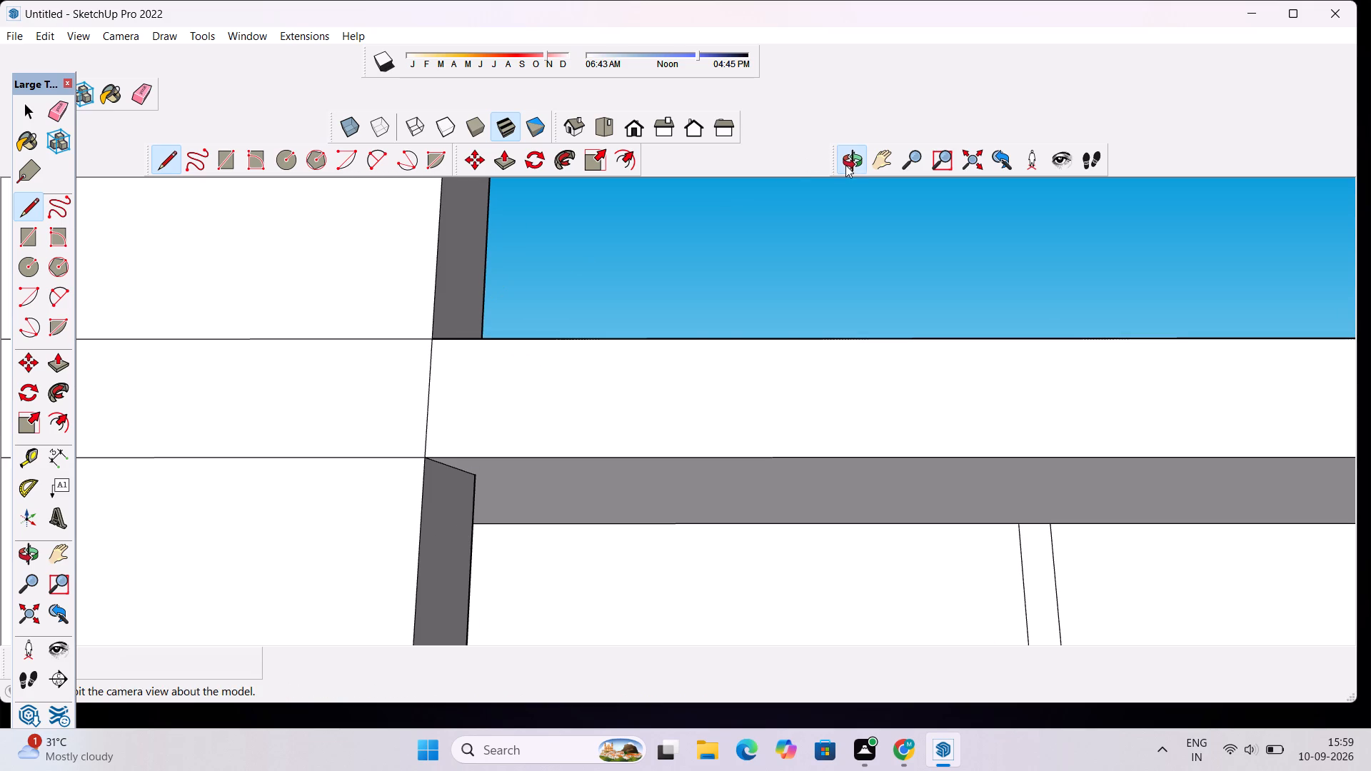
drag(765, 391, 454, 524)
scroll(652, 348, up, 3)
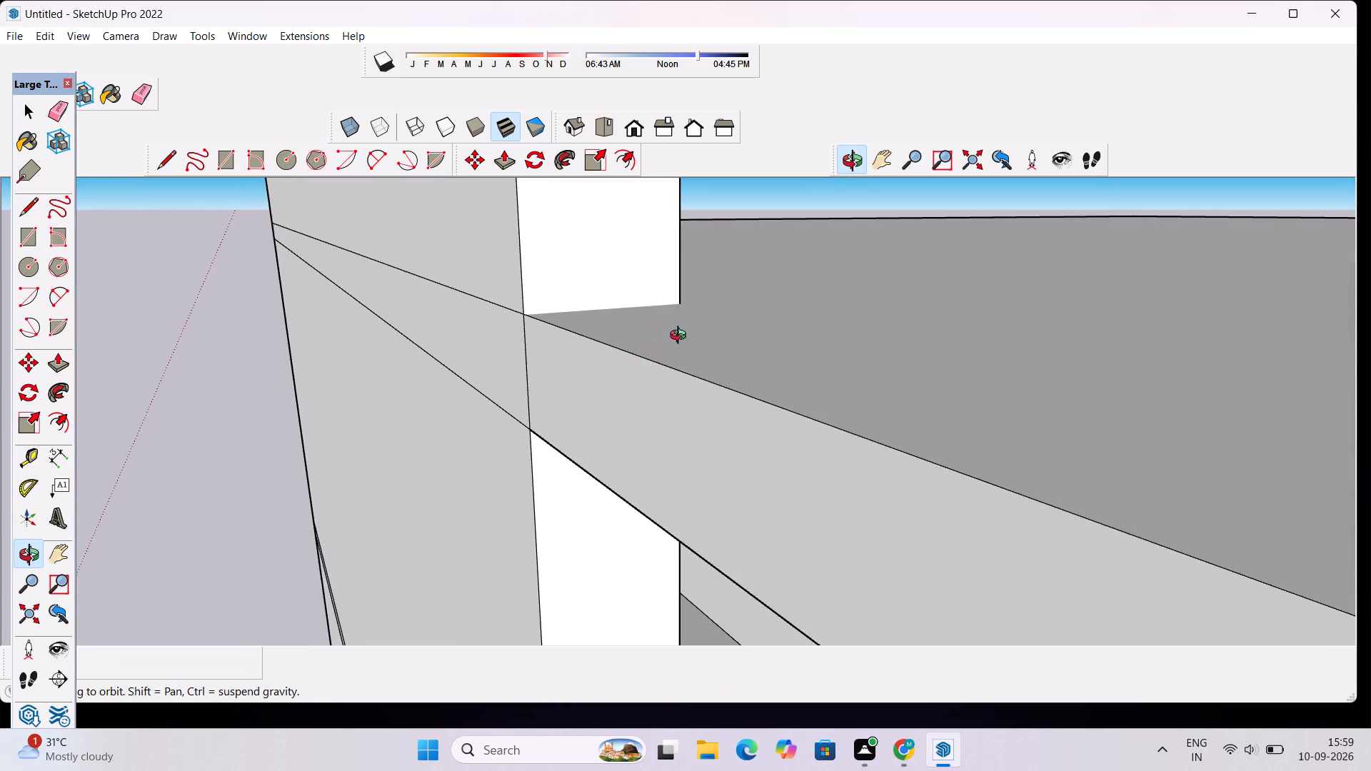
drag(731, 336, 303, 323)
drag(365, 313, 415, 333)
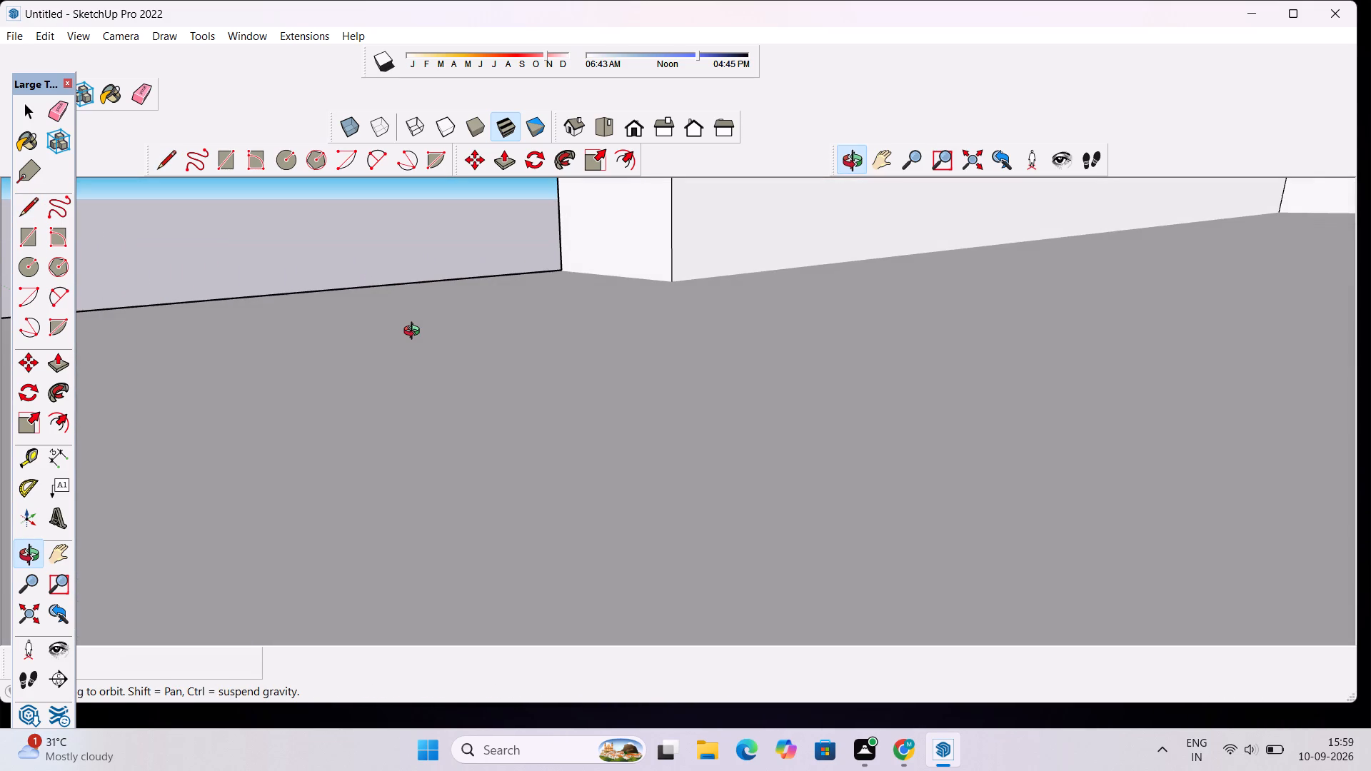
drag(415, 333, 416, 333)
key(l)
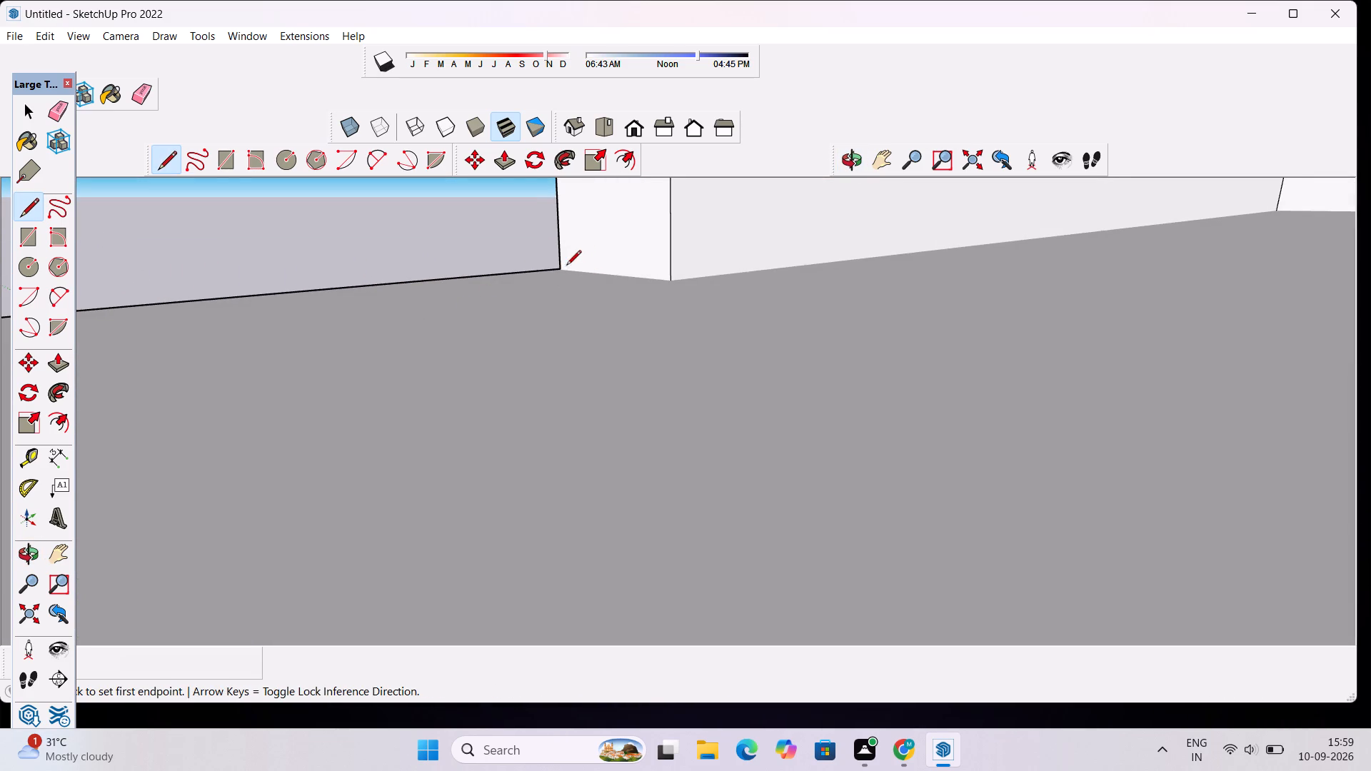
click(559, 268)
click(669, 284)
Draw a line about 24' 7" long along the front wall's inner face where it meets the roof slab's top surface.
scroll(783, 270, down, 6)
click(723, 279)
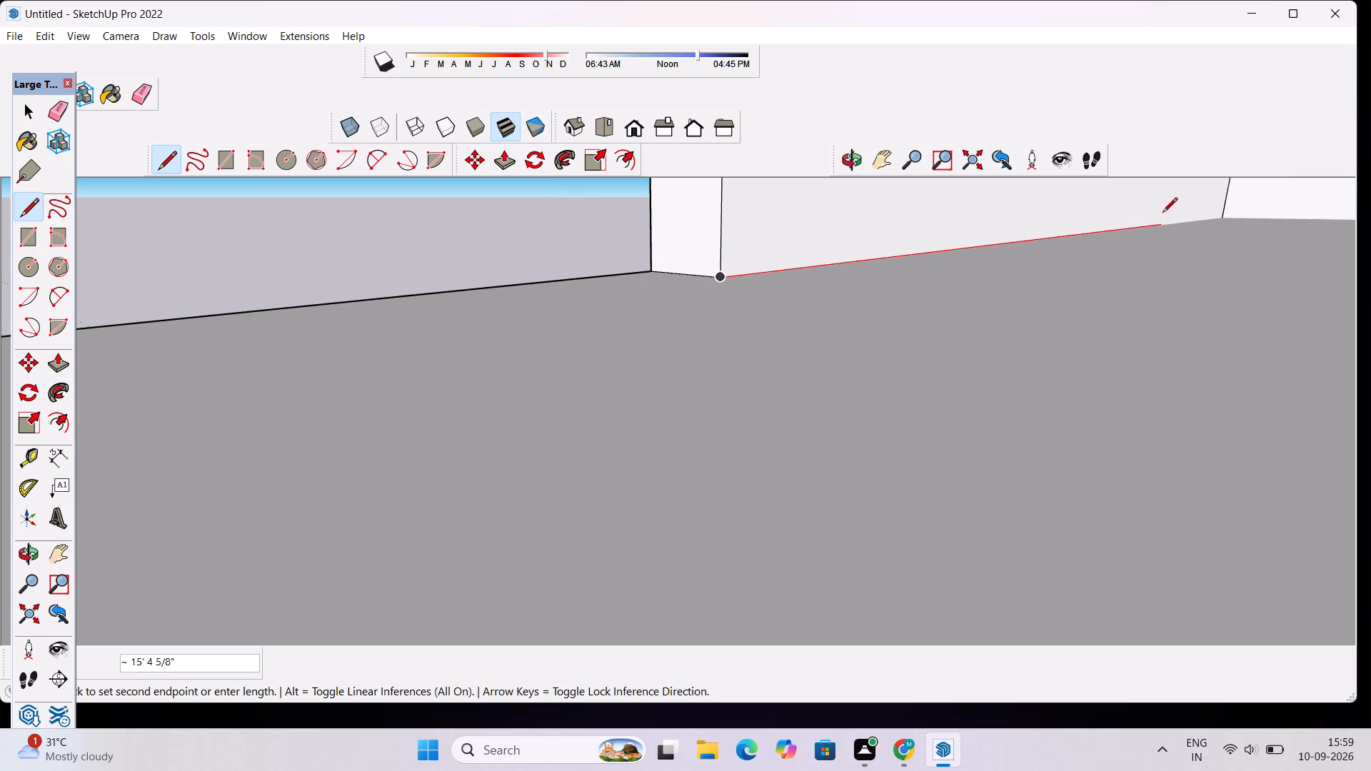
click(1222, 218)
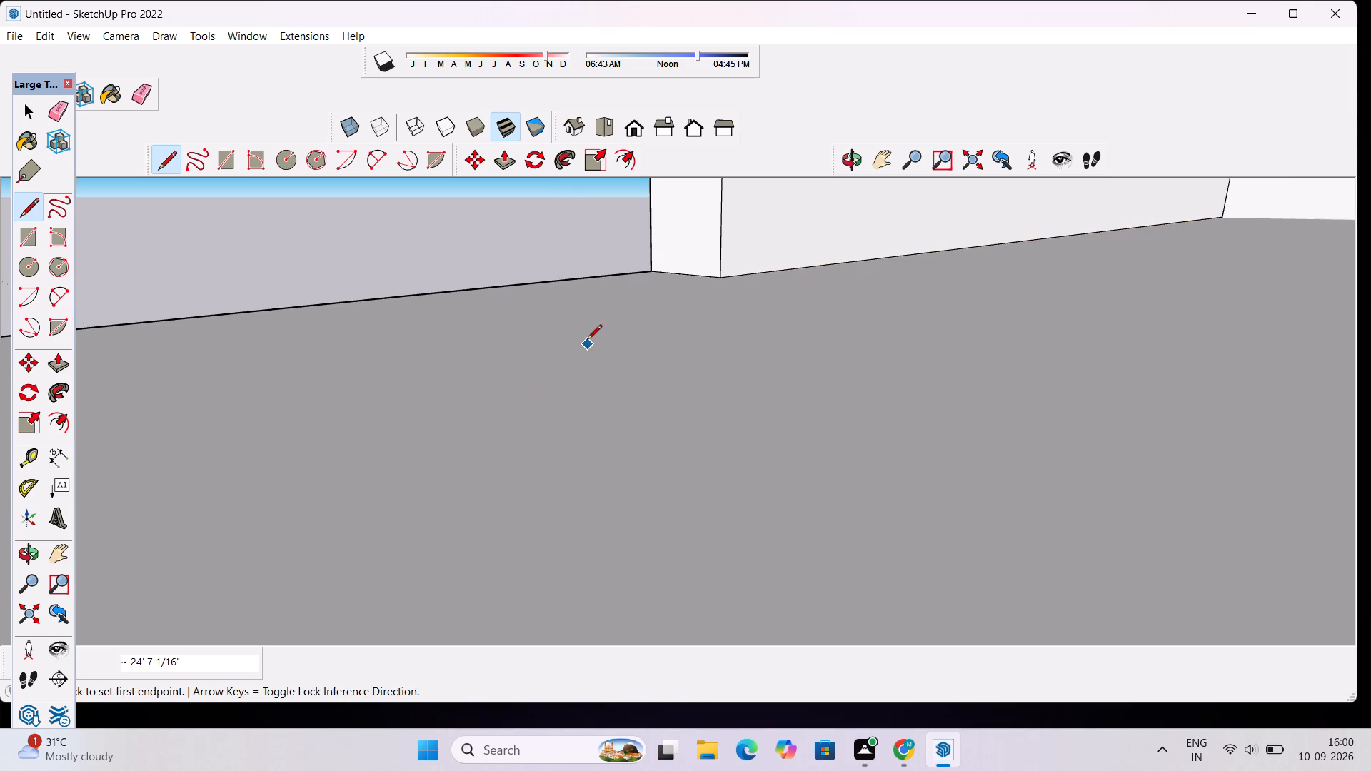
Draw a line about 24' 7" long along the front wall's inner face where it meets the roof slab's underside.
scroll(587, 341, down, 6)
scroll(581, 379, down, 15)
click(850, 166)
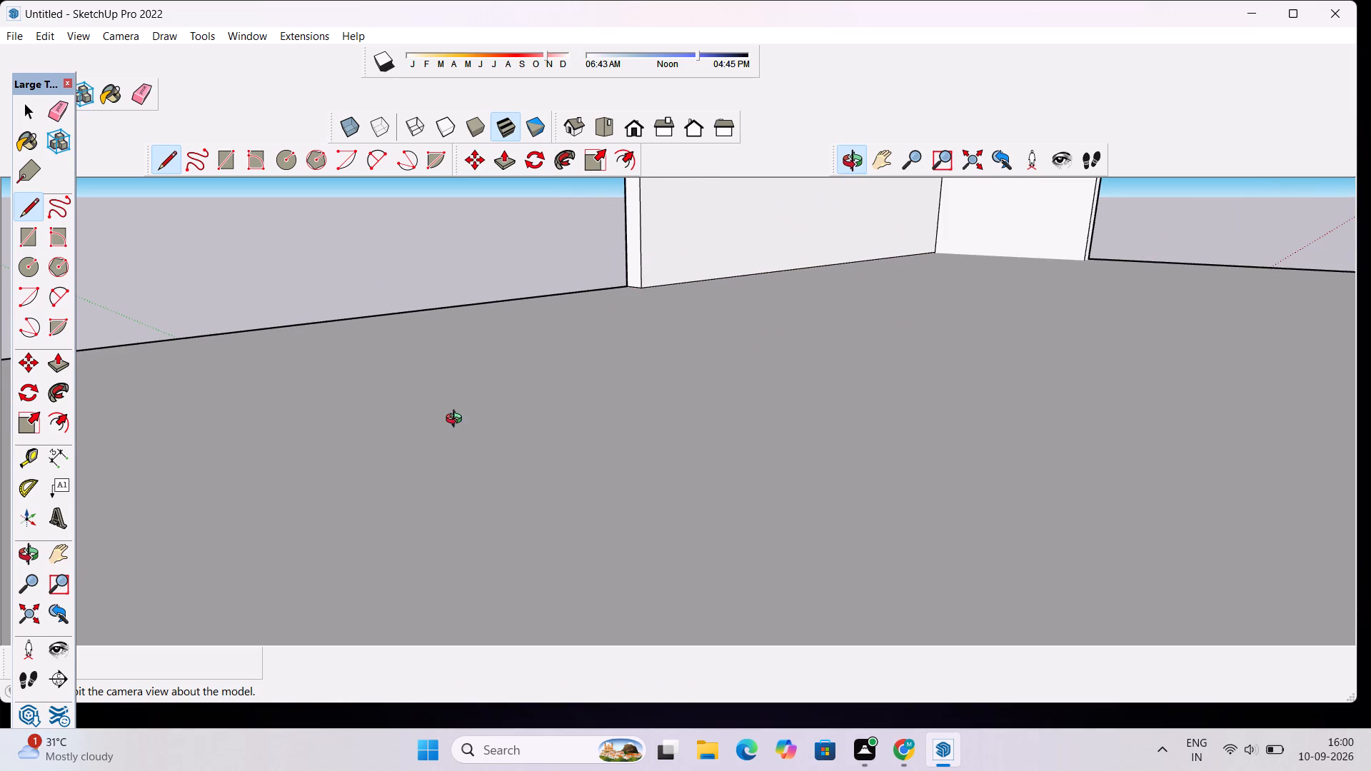
drag(447, 426, 648, 315)
scroll(591, 350, down, 7)
scroll(428, 433, up, 6)
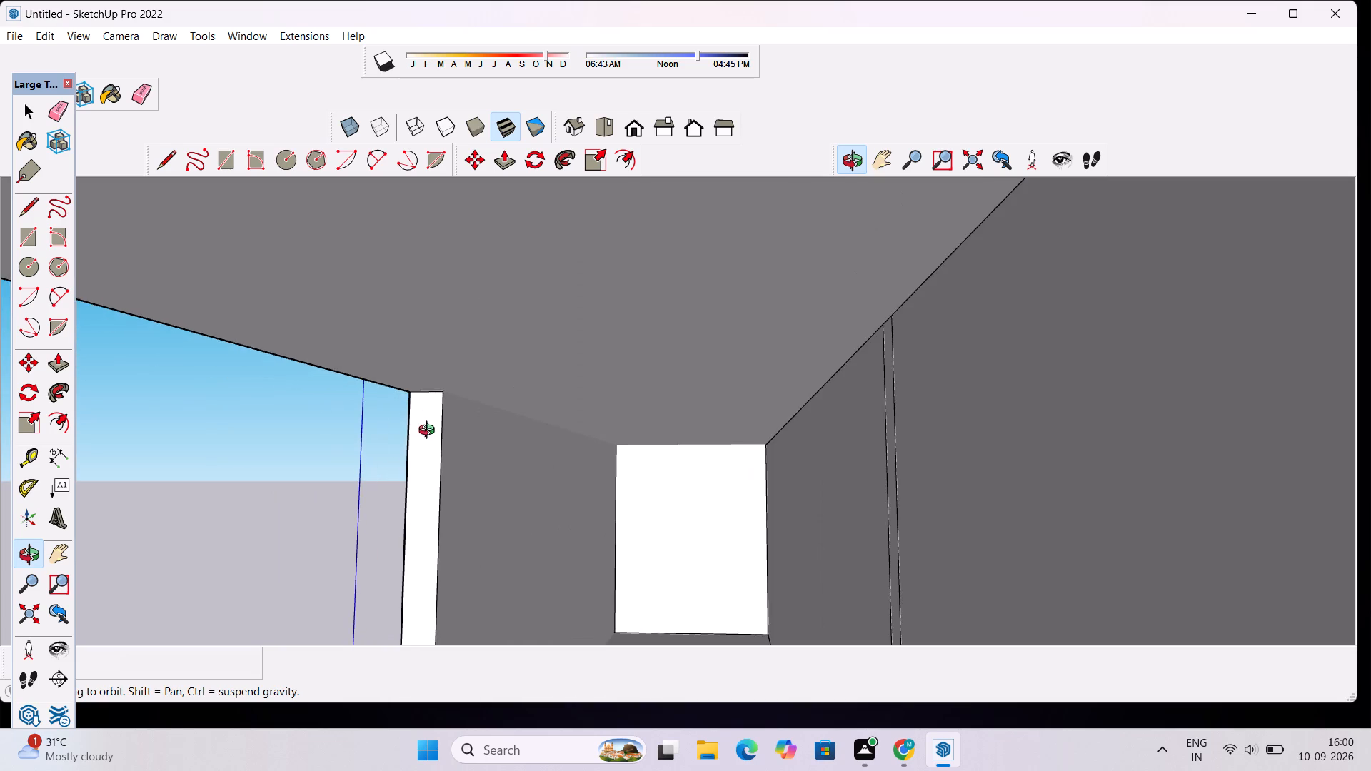
drag(383, 440, 416, 428)
scroll(515, 412, up, 3)
drag(569, 393, 549, 399)
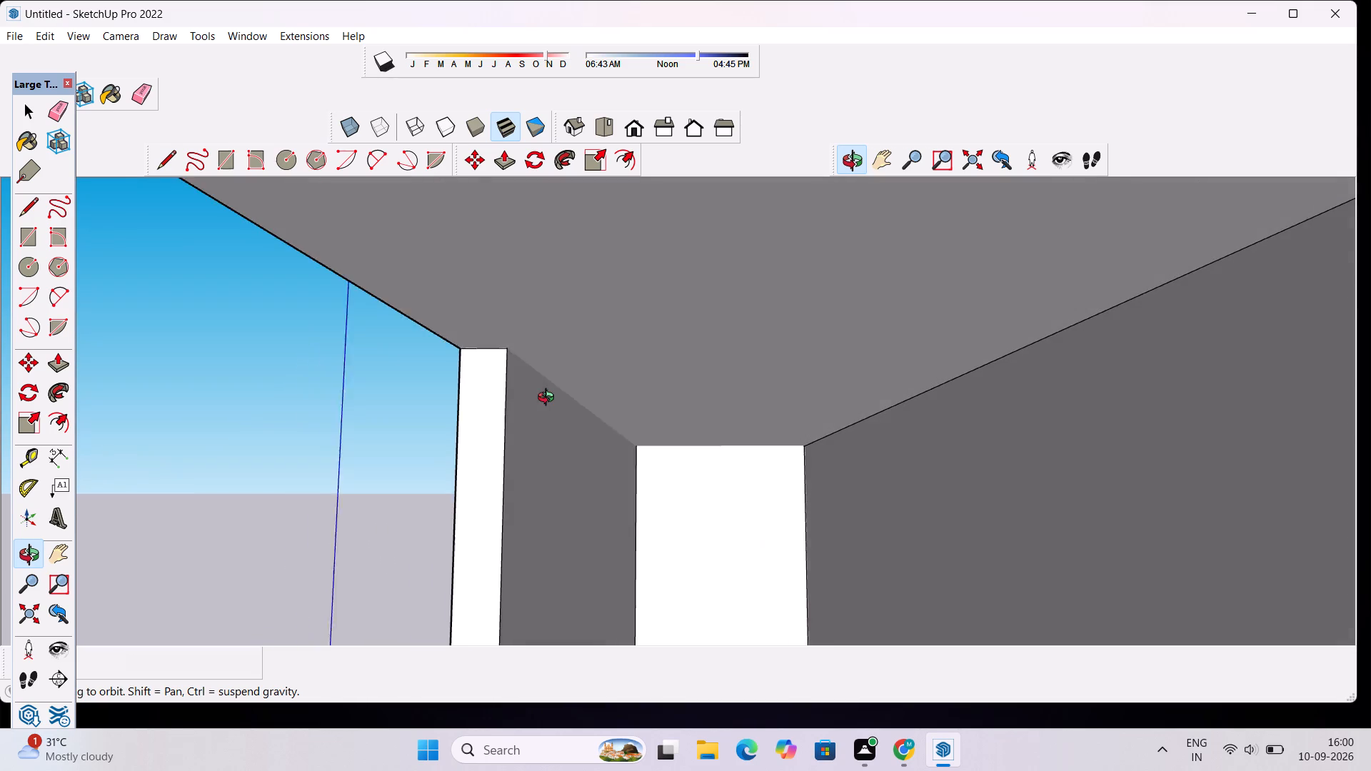
drag(549, 399, 538, 404)
scroll(518, 398, up, 1)
scroll(508, 400, down, 18)
scroll(511, 410, up, 3)
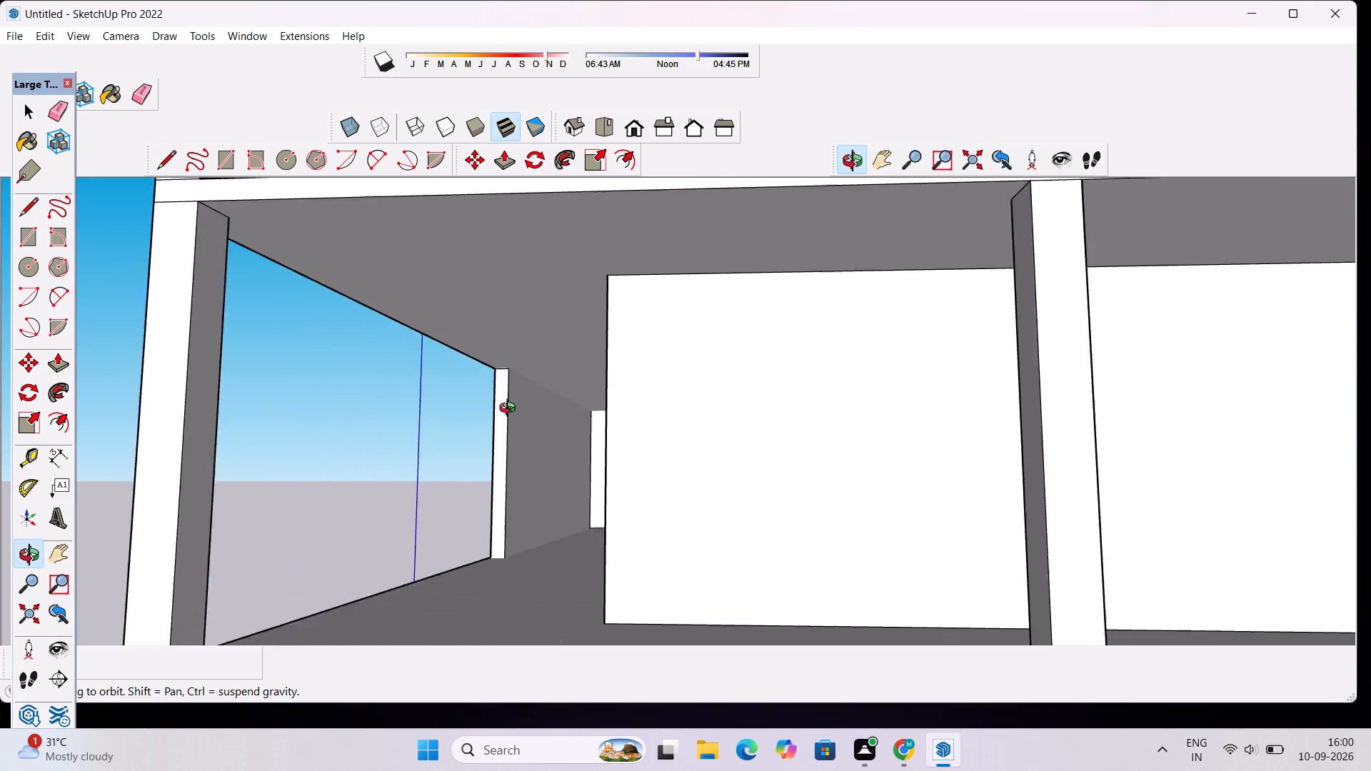
scroll(511, 410, up, 2)
drag(455, 410, 682, 414)
scroll(276, 435, down, 2)
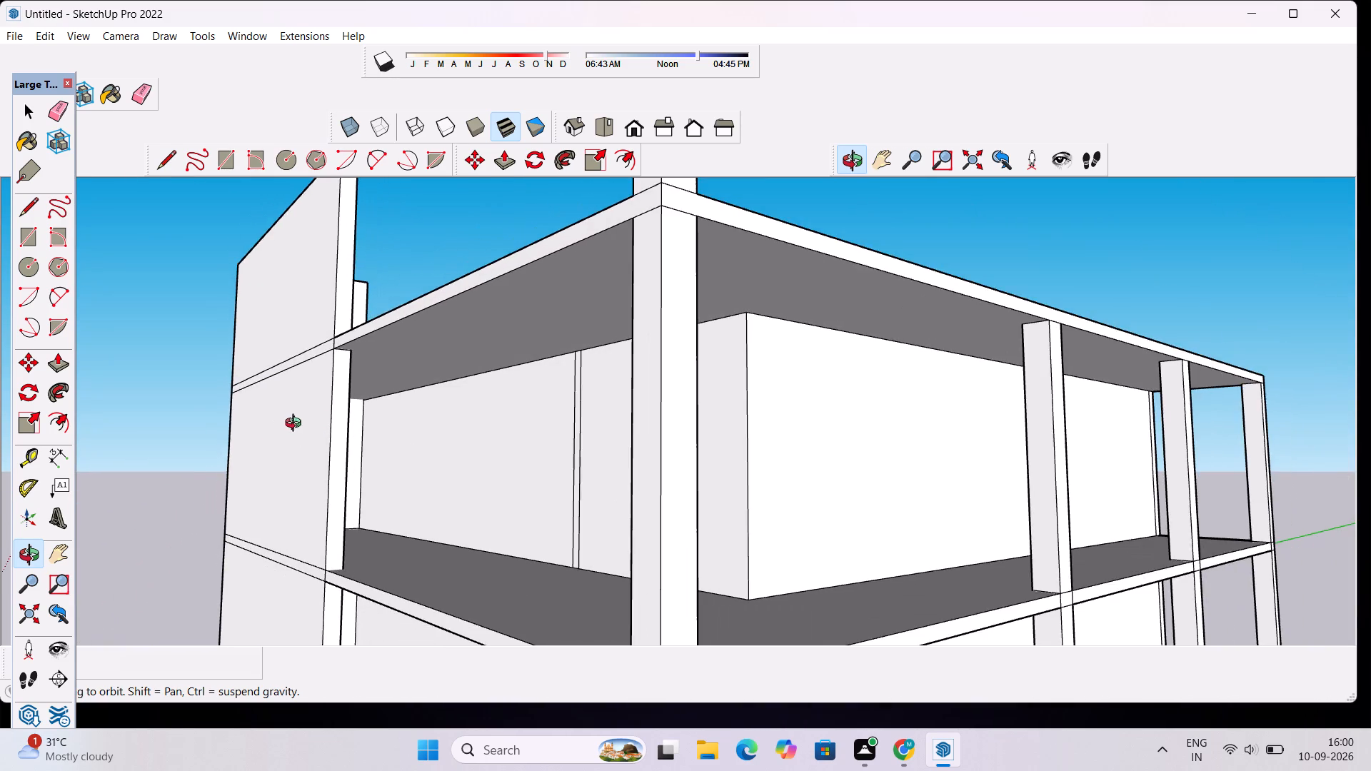
scroll(341, 403, up, 4)
drag(486, 393, 351, 407)
scroll(248, 410, up, 4)
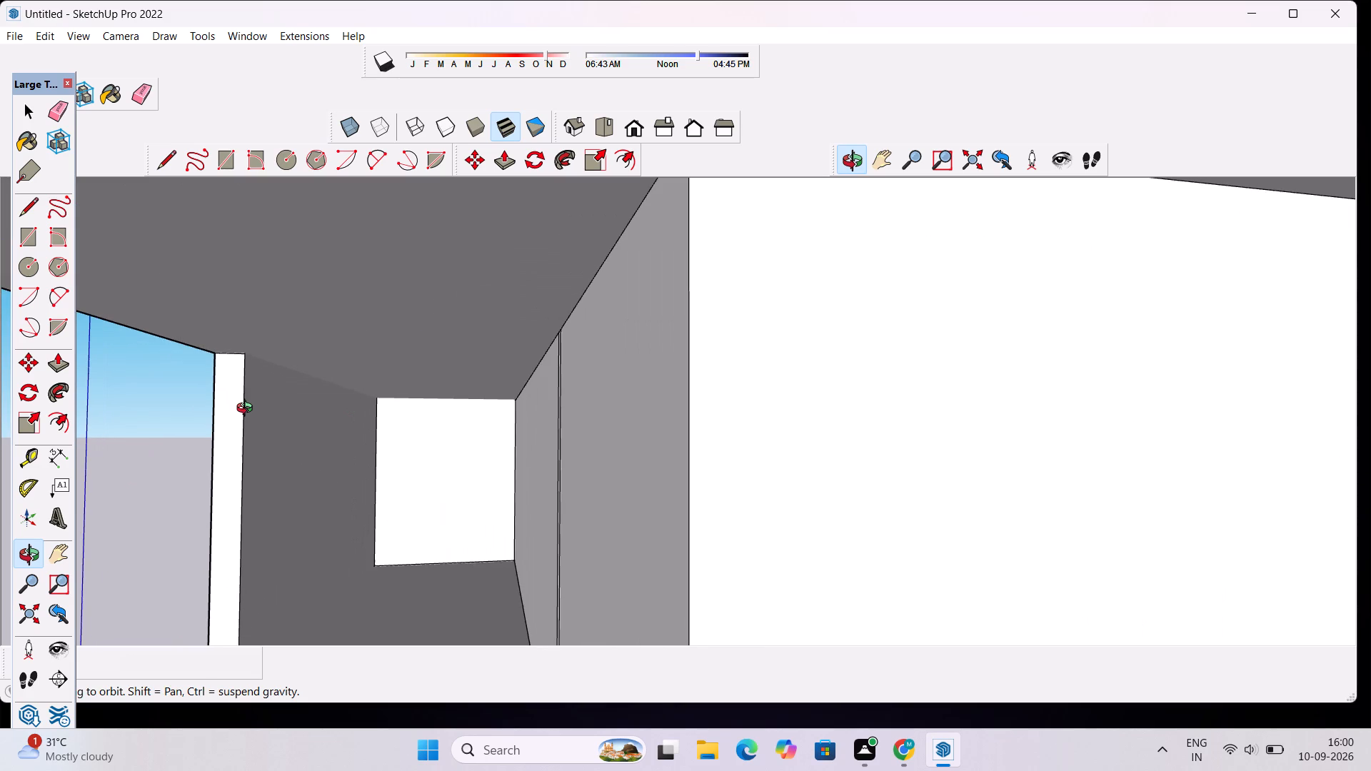
key(l)
click(244, 354)
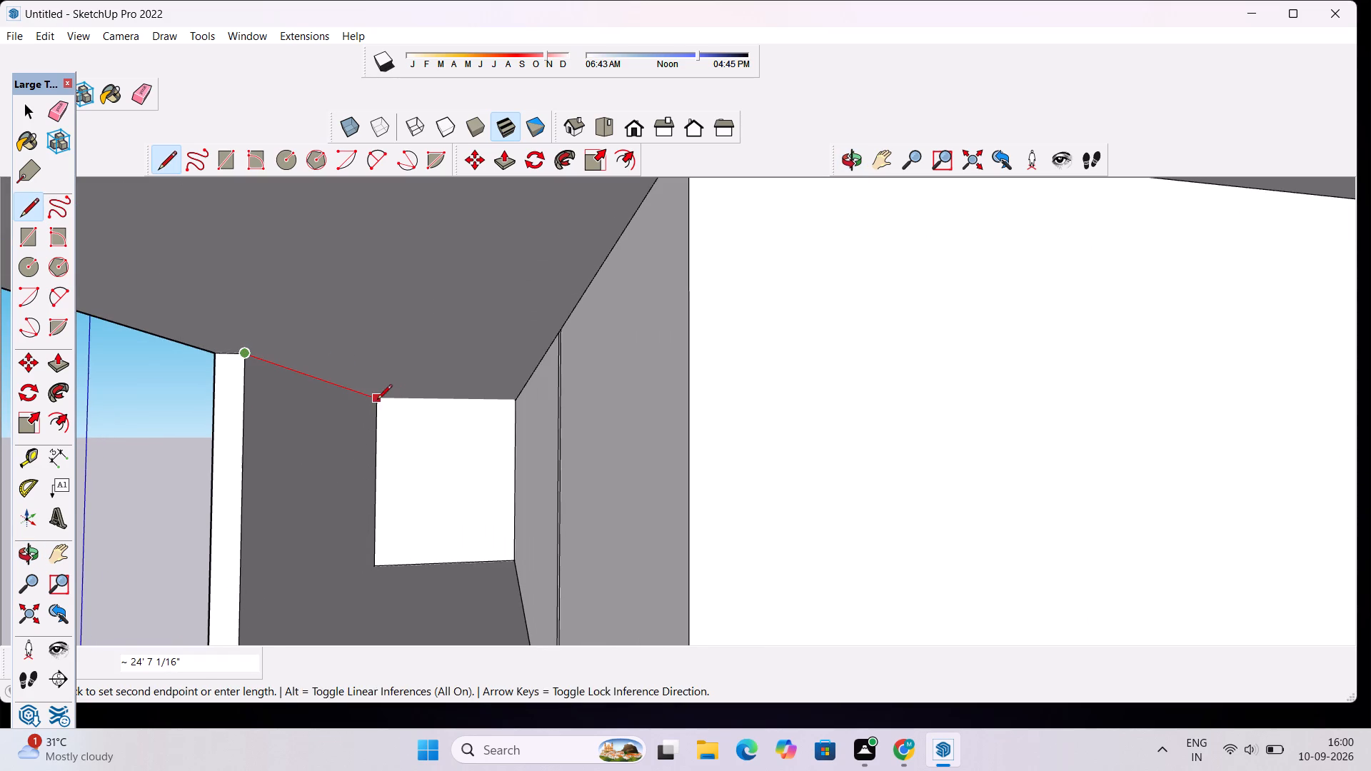
click(377, 400)
In the storey below the roof slab, draw a 9" line across the front wall's end-face base and a line along its inner base.
scroll(298, 435, down, 3)
scroll(293, 593, down, 1)
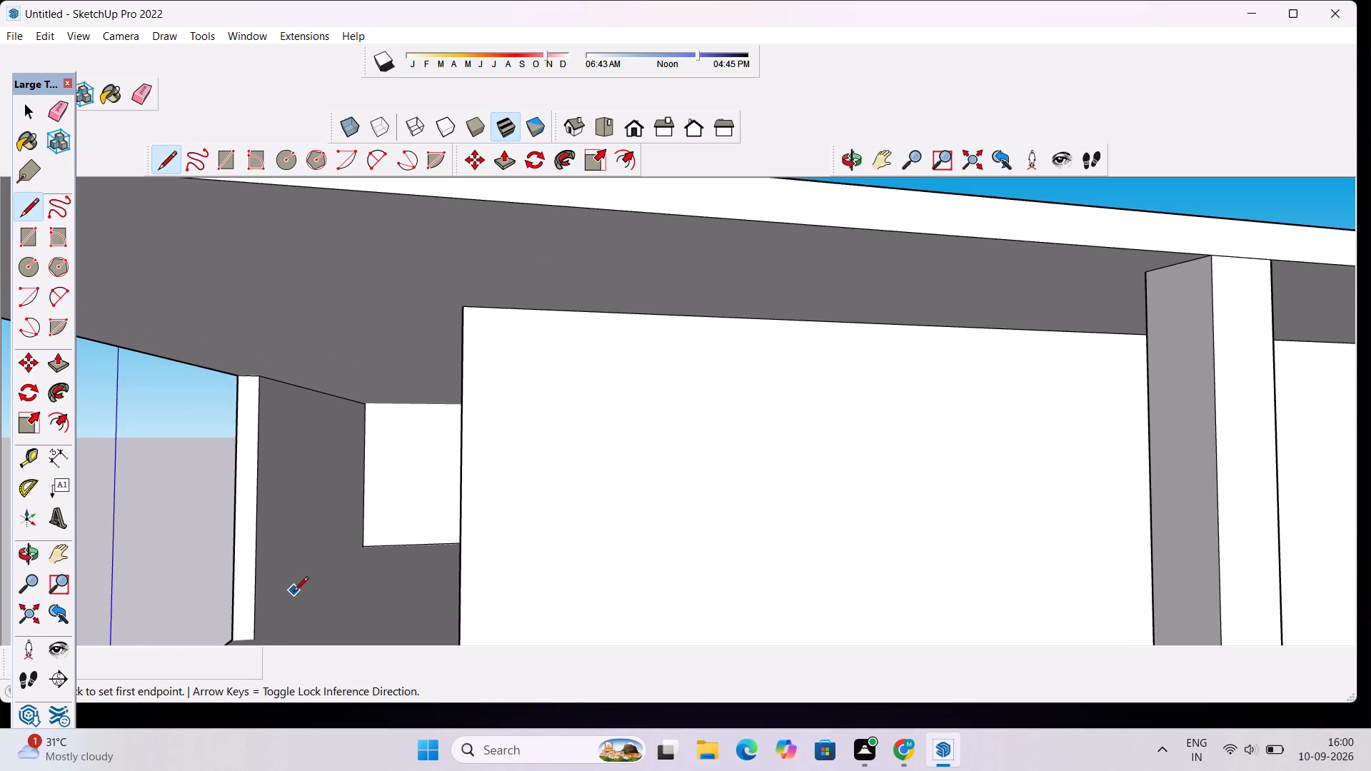
scroll(292, 593, down, 2)
scroll(268, 639, up, 8)
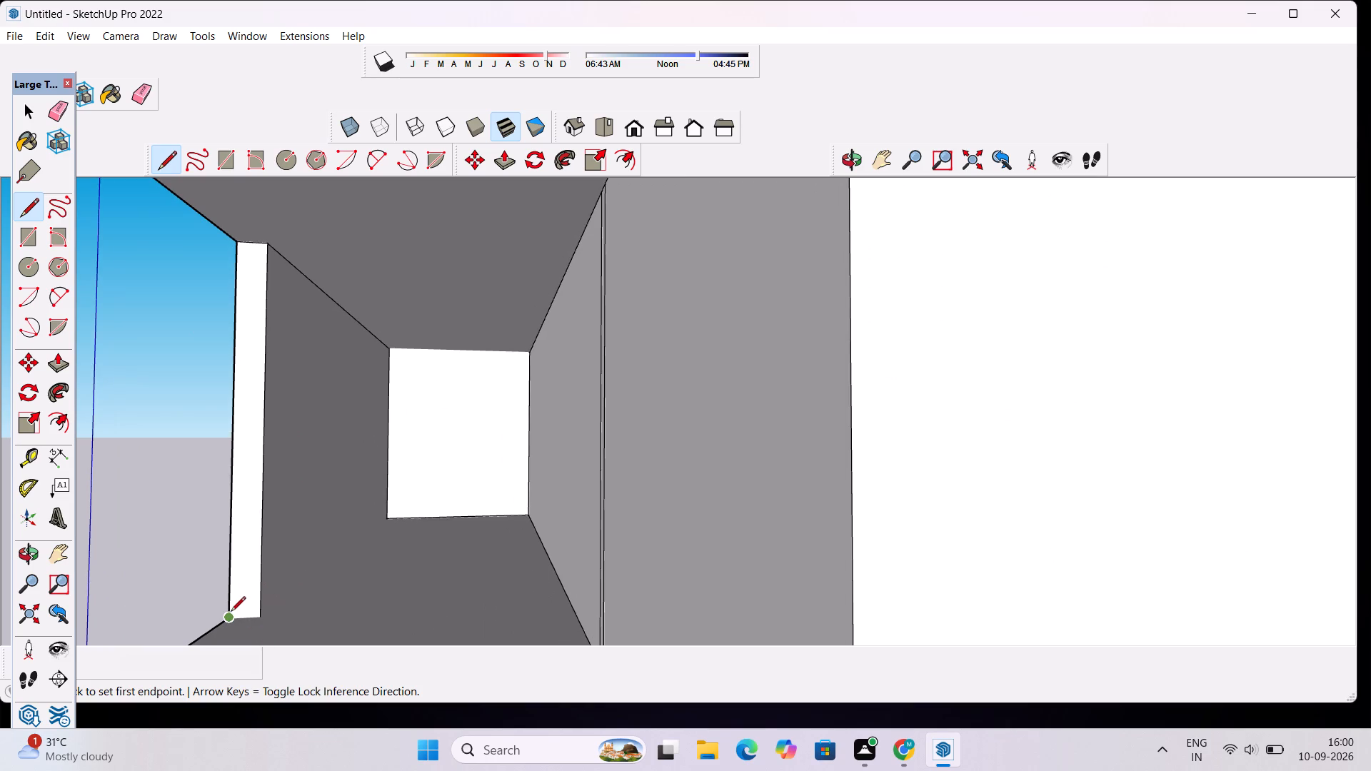
click(231, 616)
click(258, 618)
click(388, 520)
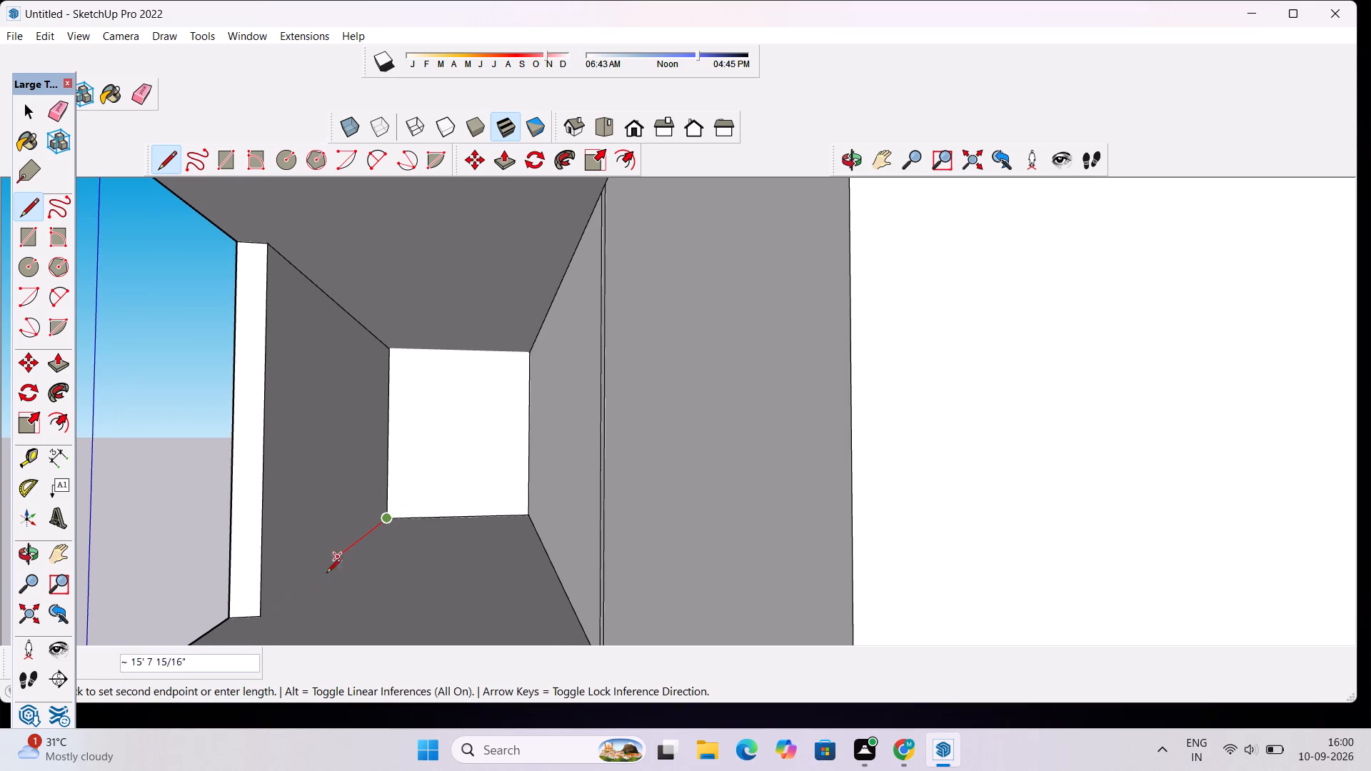
click(258, 618)
key(space)
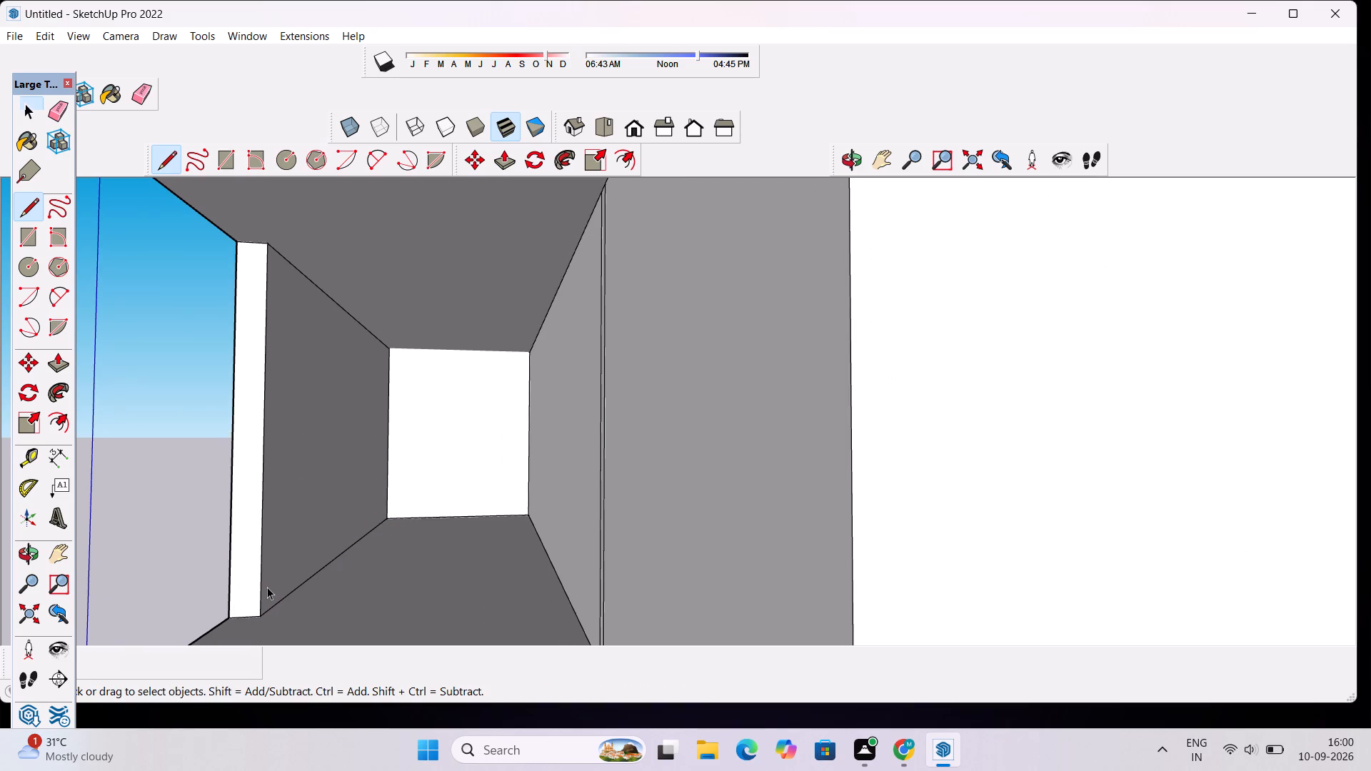
In the middle storey, draw a 9" line across the front wall's end-face base and a line about 24' 7" along its inner base.
scroll(267, 586, down, 13)
scroll(264, 487, down, 4)
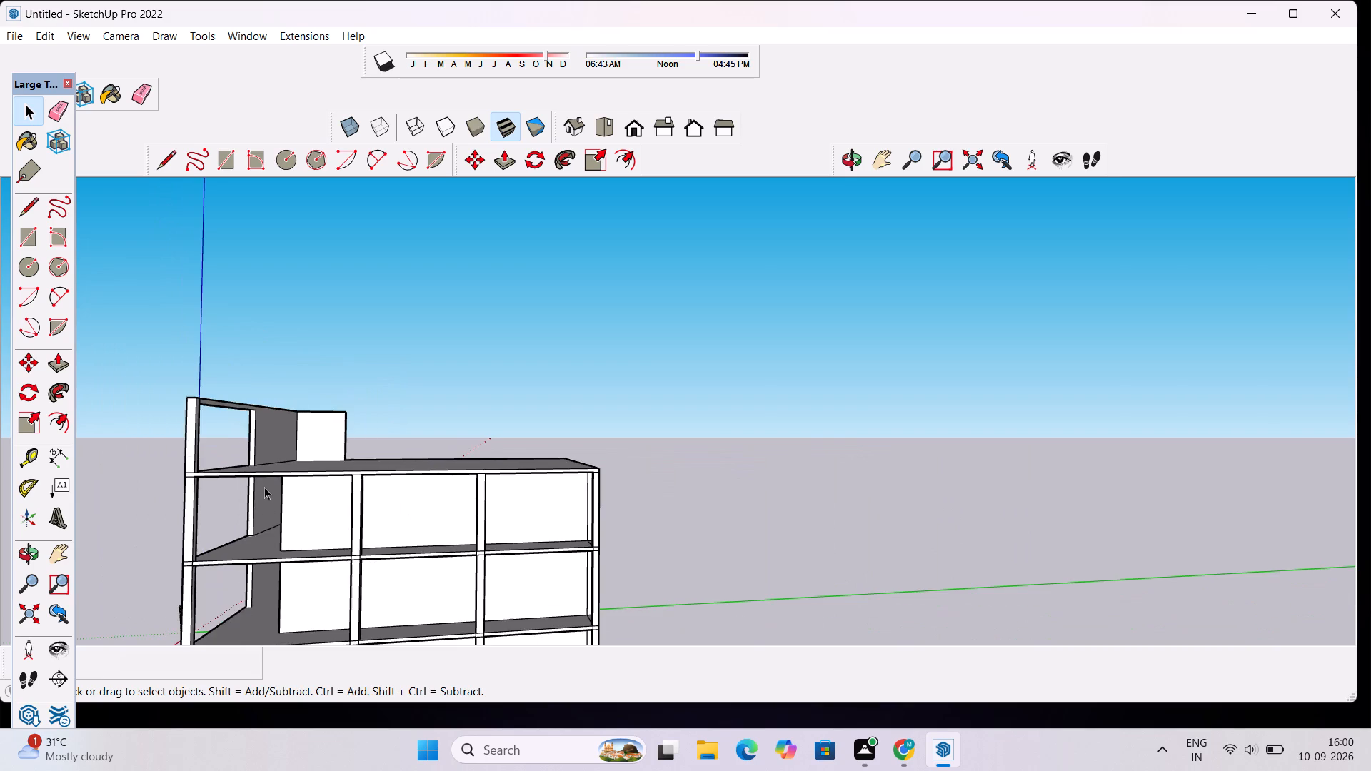
scroll(256, 604, up, 14)
key(l)
scroll(246, 598, up, 3)
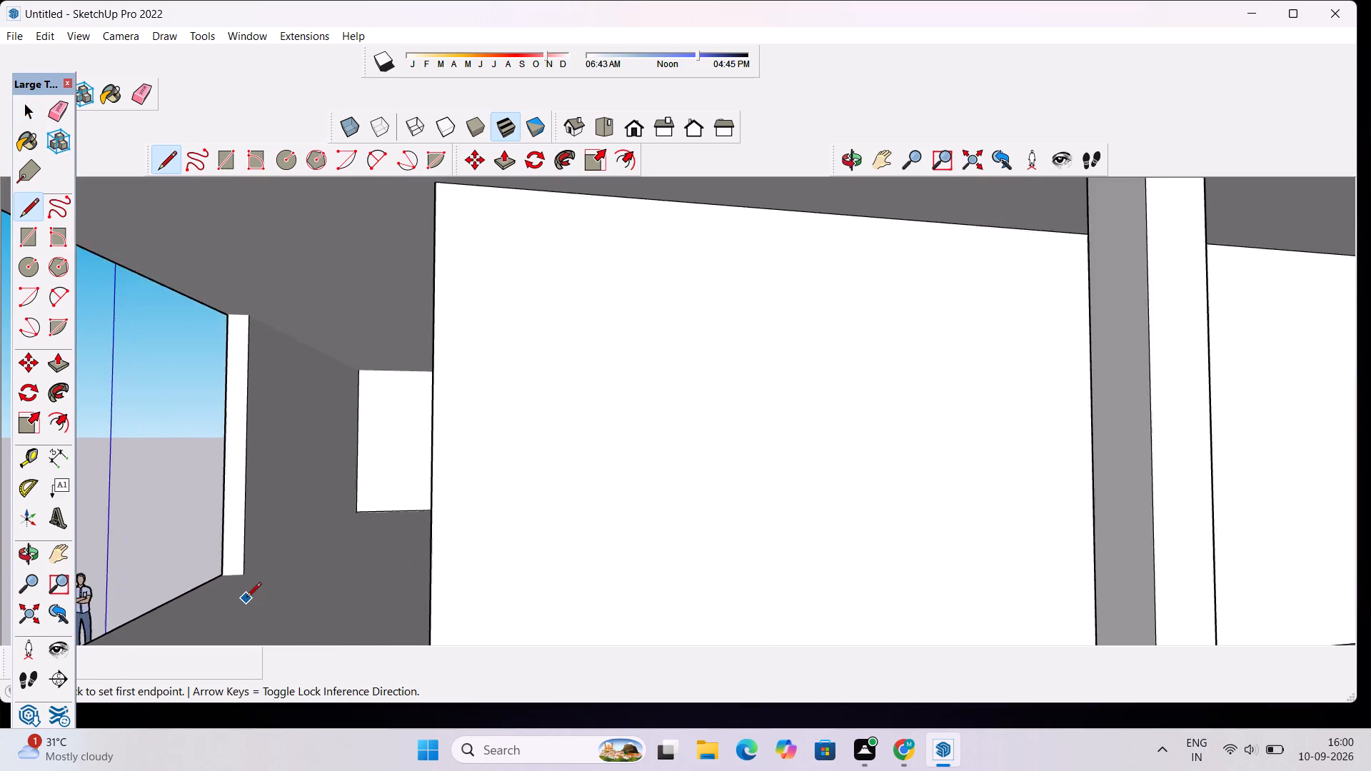
scroll(246, 598, up, 6)
click(208, 566)
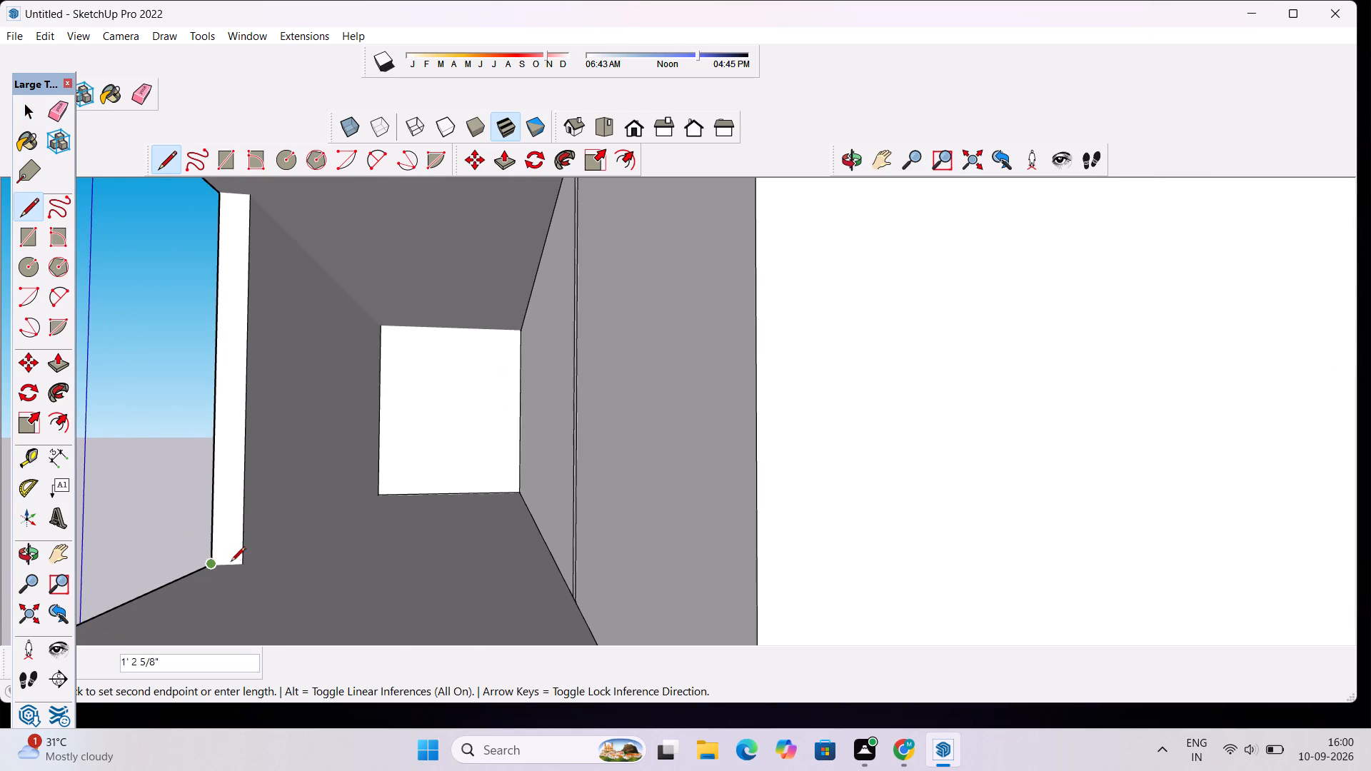
click(241, 565)
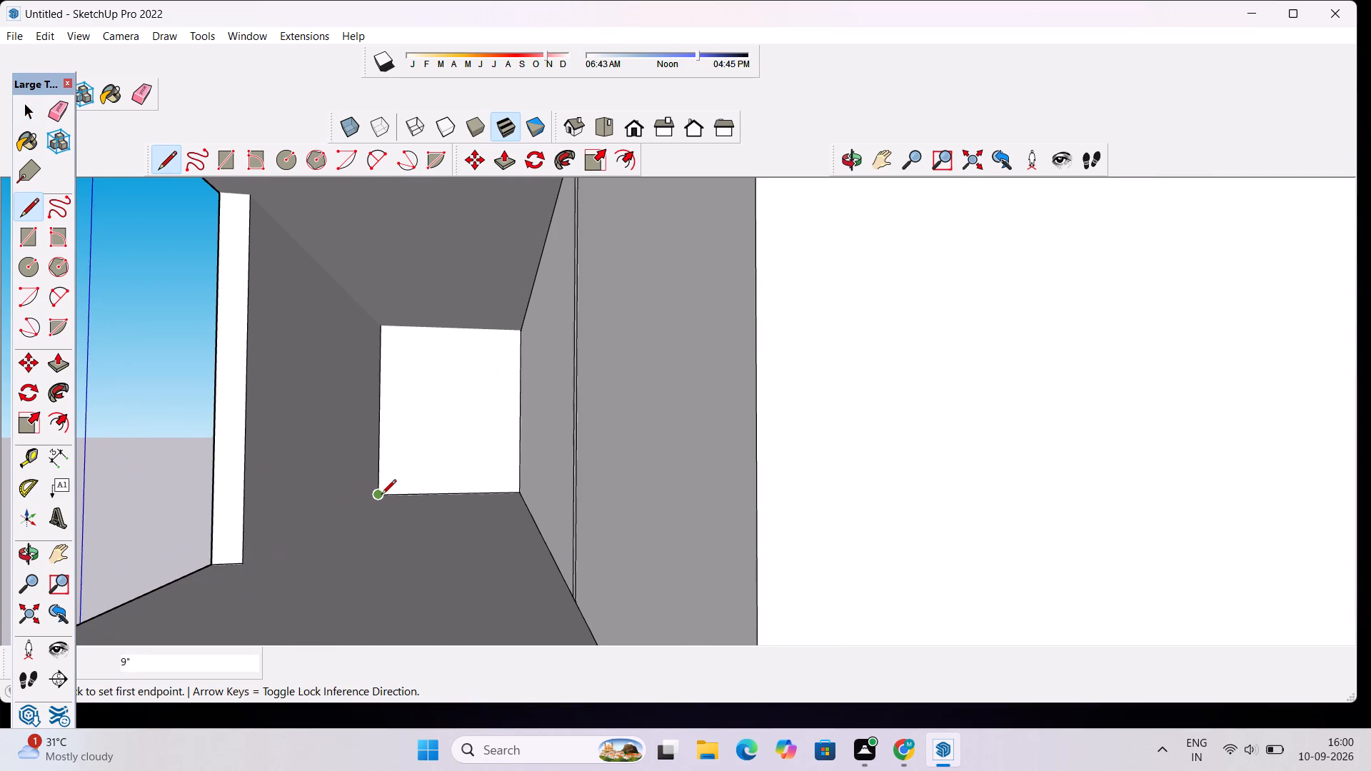
click(381, 495)
click(241, 565)
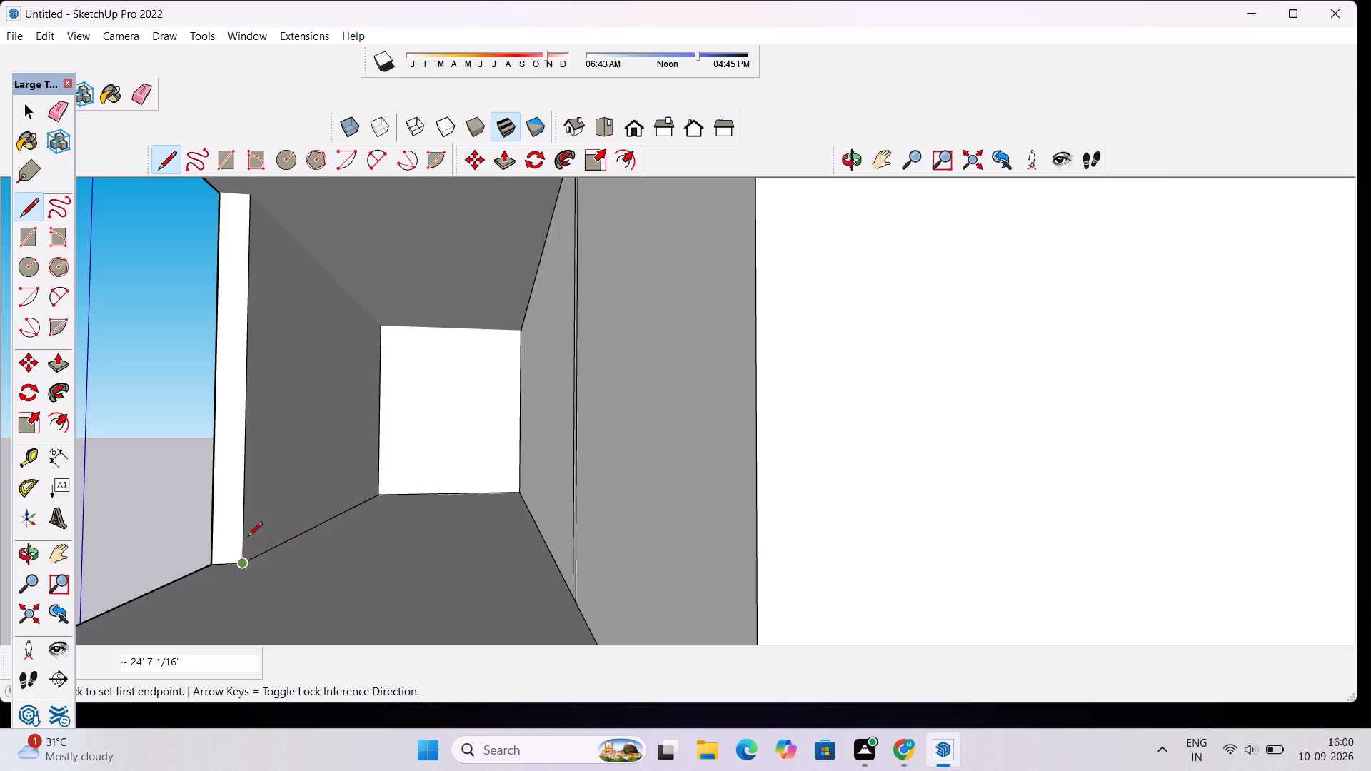
scroll(265, 505, down, 8)
key(space)
Erase the small stray lines on the ground storey's floor beside the base of the front wall.
scroll(266, 500, down, 14)
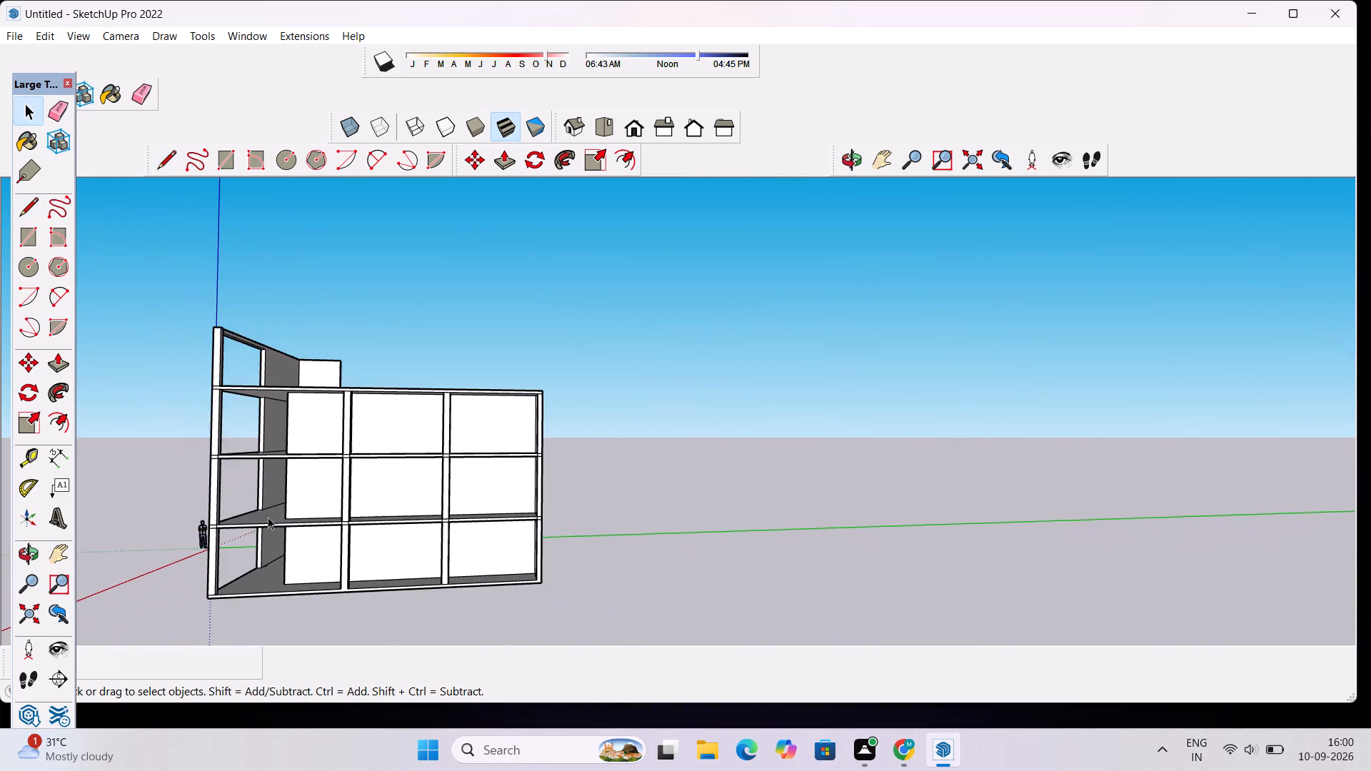
scroll(273, 565, up, 20)
scroll(273, 565, up, 10)
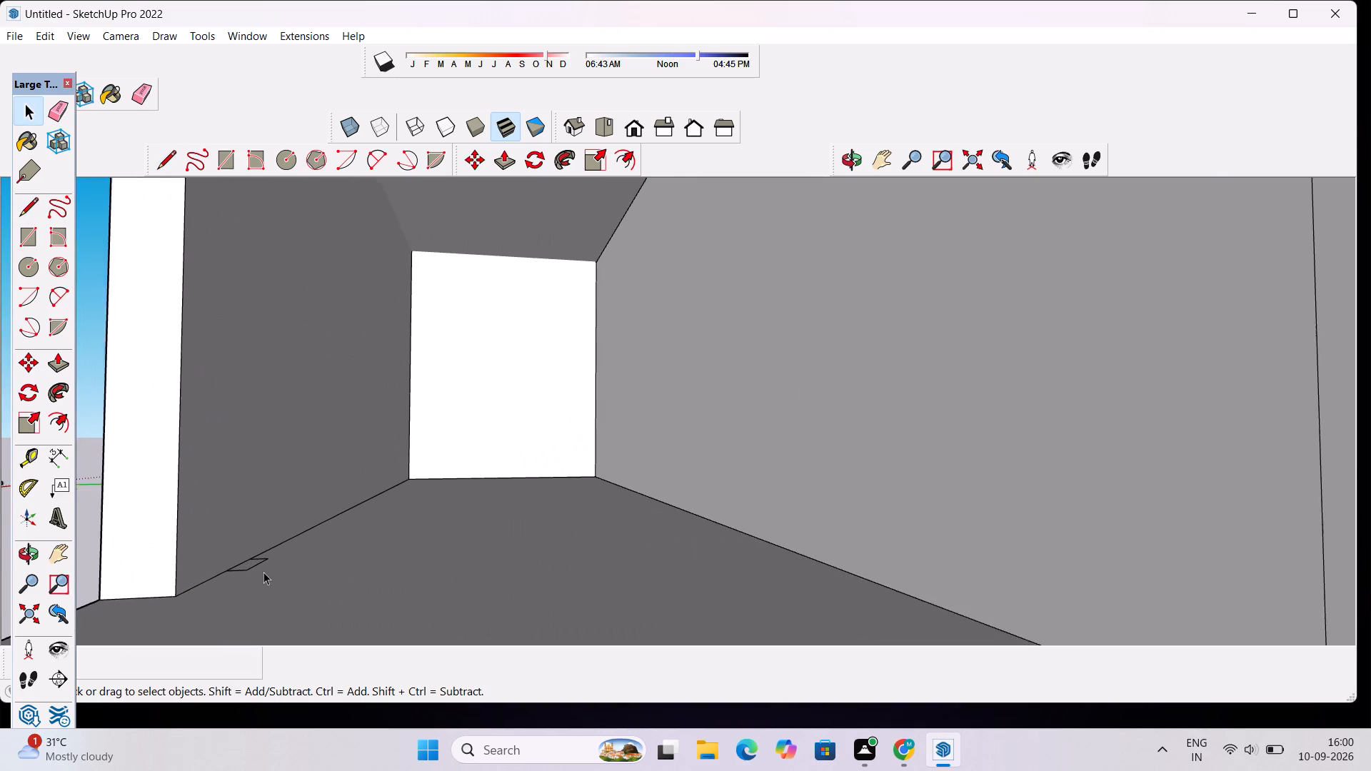
scroll(263, 572, up, 2)
key(e)
drag(275, 547, 233, 570)
scroll(350, 503, down, 5)
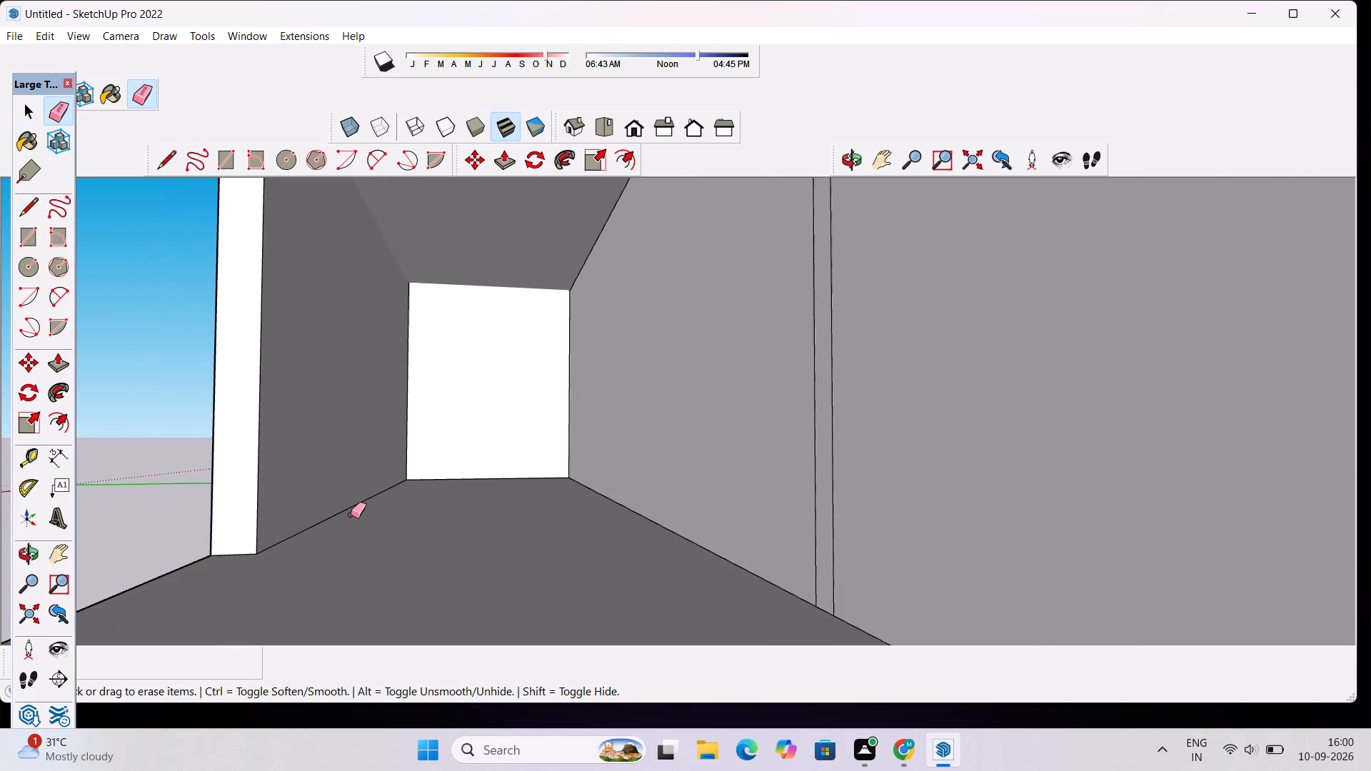
Draw a 9" line across the top of the front wall's end face at the ground storey's ceiling.
scroll(313, 388, down, 8)
scroll(271, 301, down, 2)
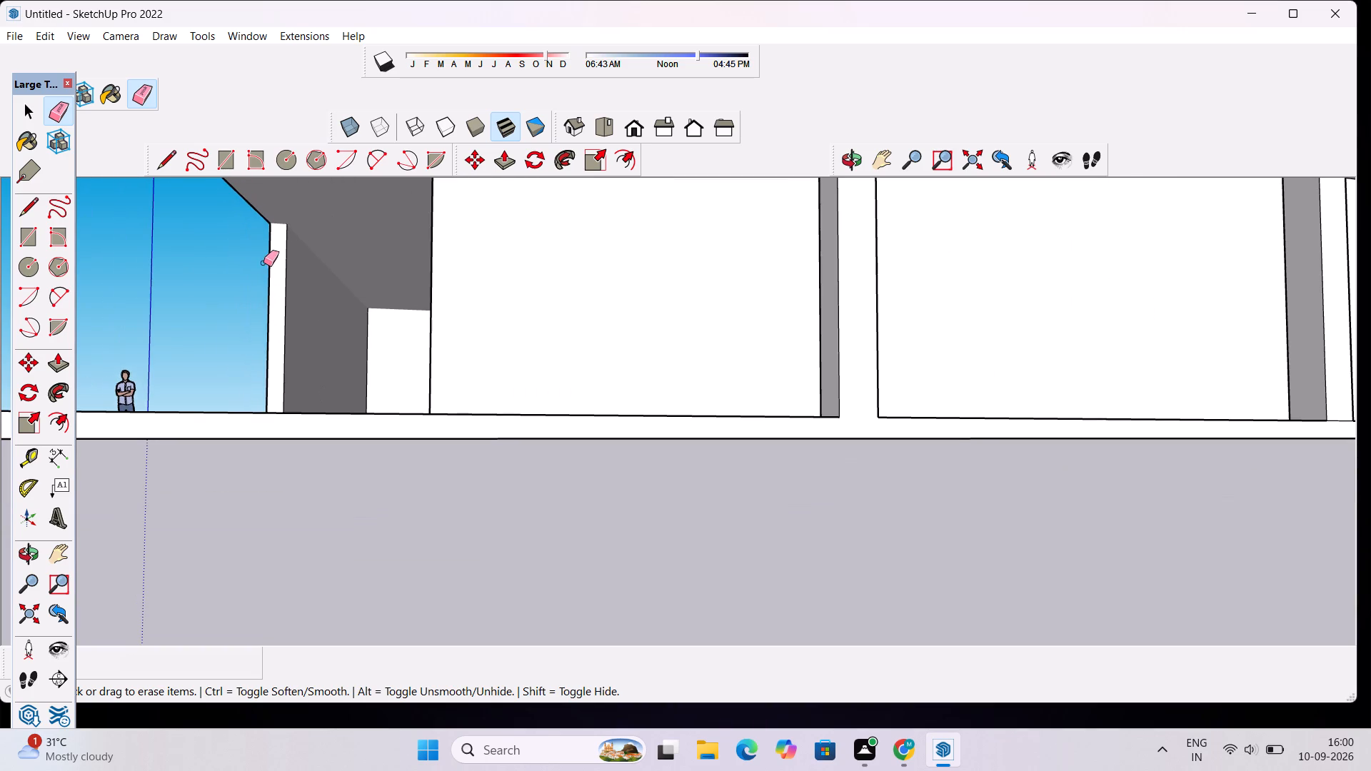
key(l)
scroll(272, 242, up, 8)
click(267, 210)
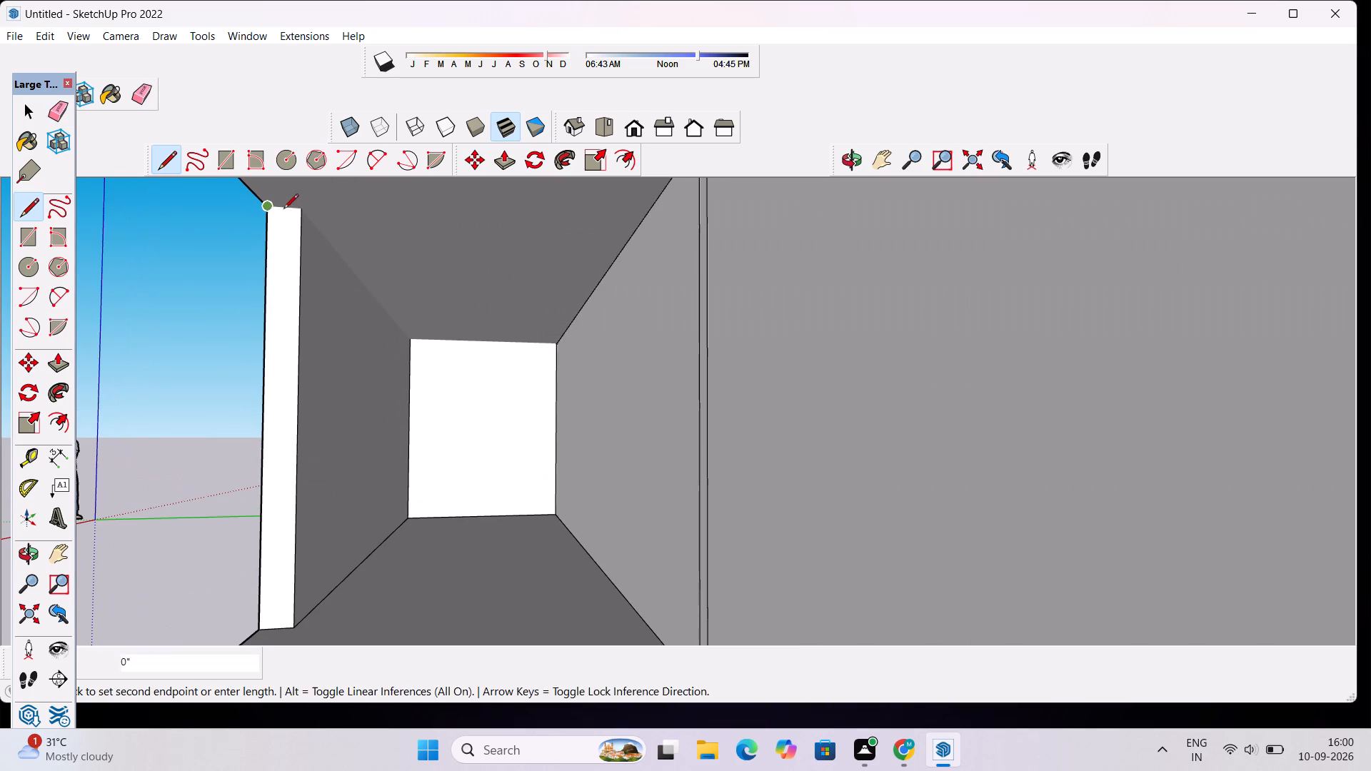
click(300, 210)
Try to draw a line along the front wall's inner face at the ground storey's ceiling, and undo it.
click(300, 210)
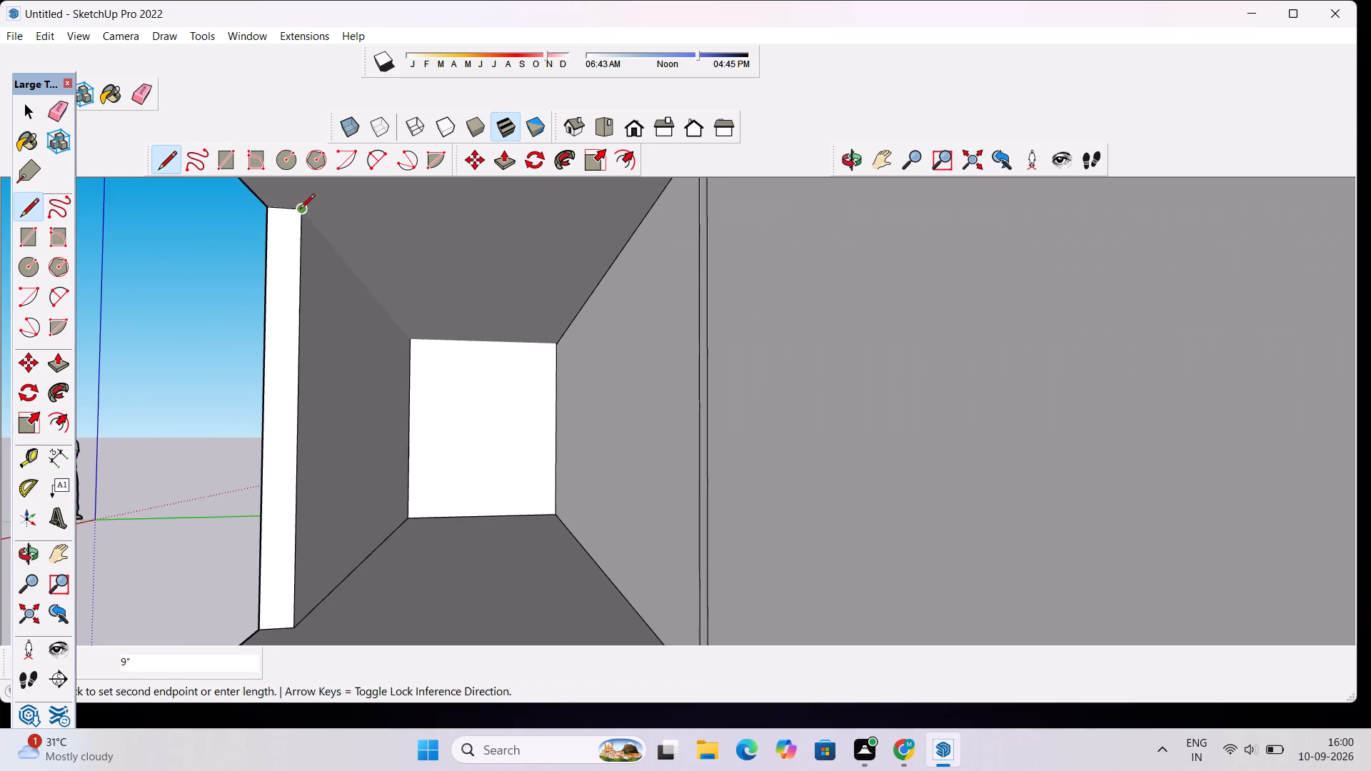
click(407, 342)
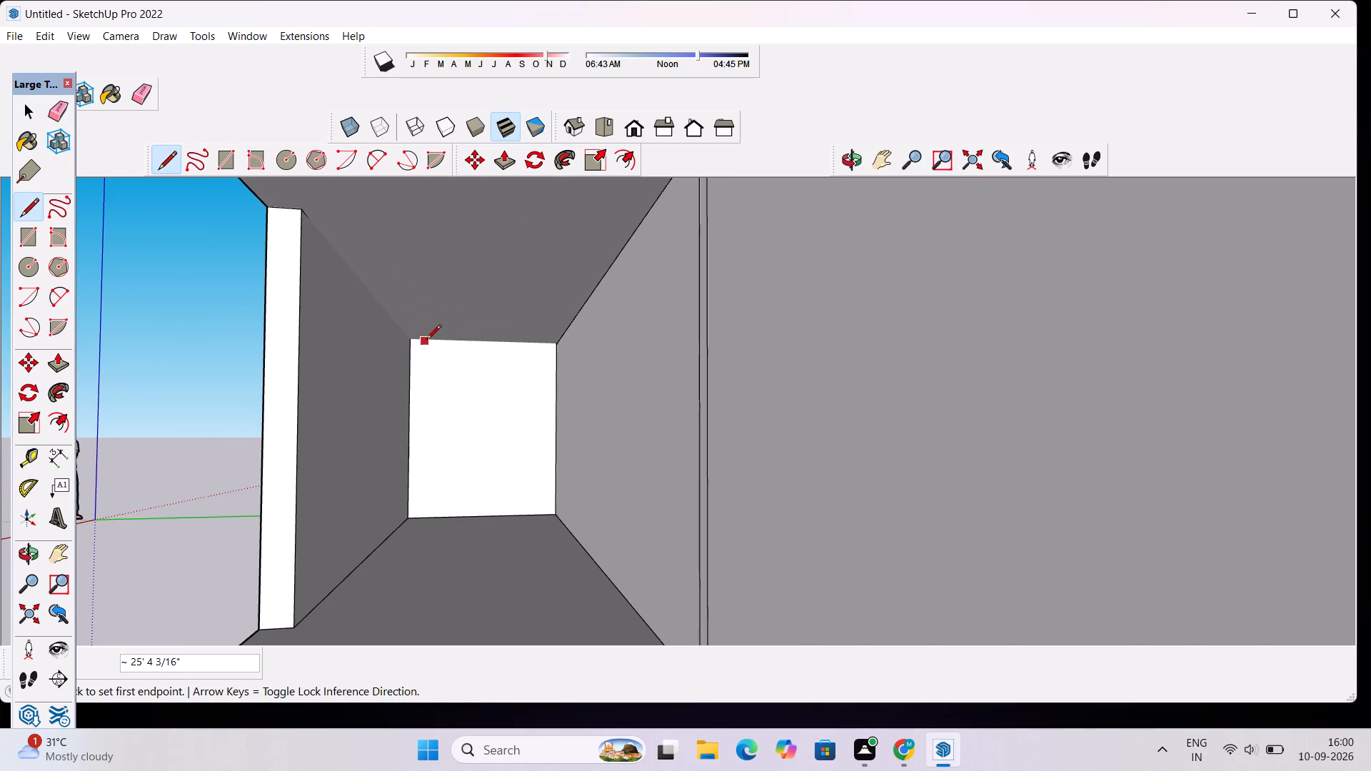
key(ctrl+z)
Draw a line along the front wall's inner face where it meets the ground storey's ceiling, from the end face to the far corner.
scroll(302, 214, up, 10)
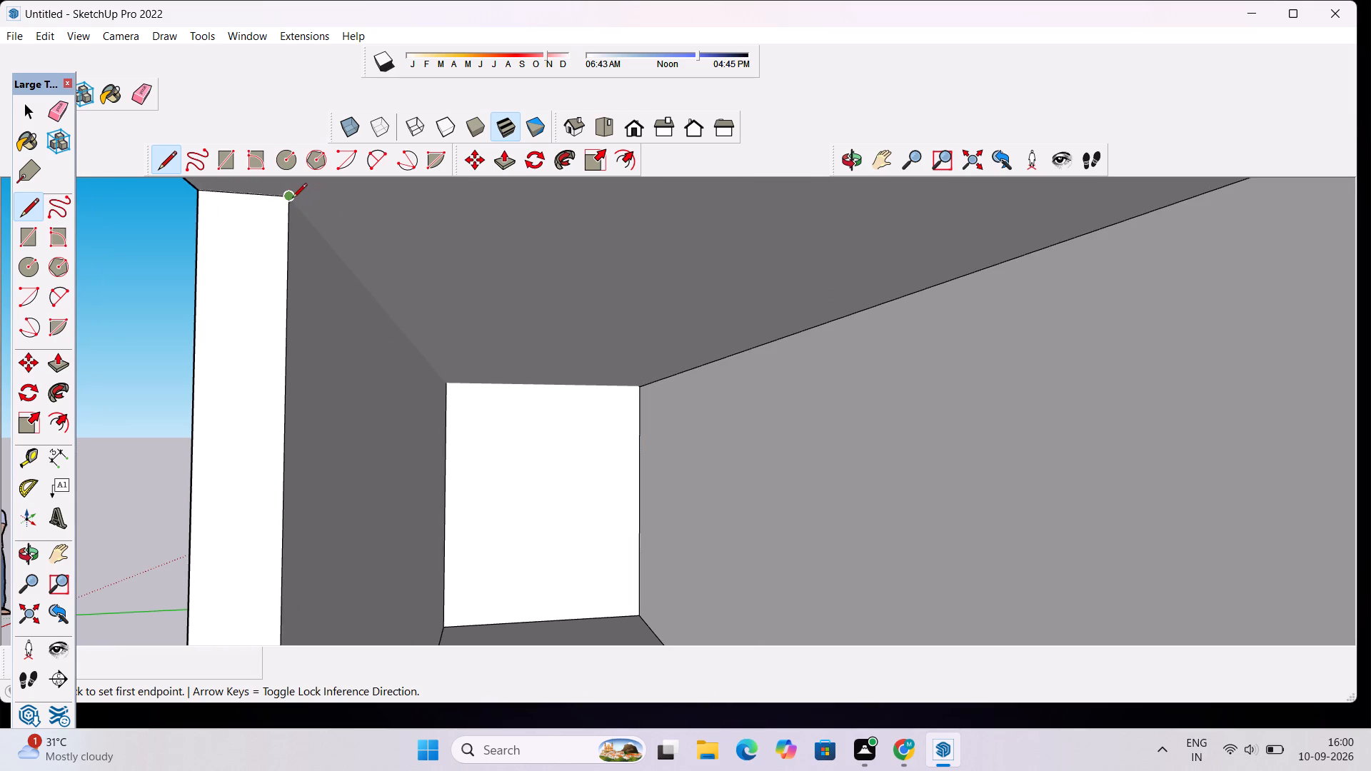
click(288, 197)
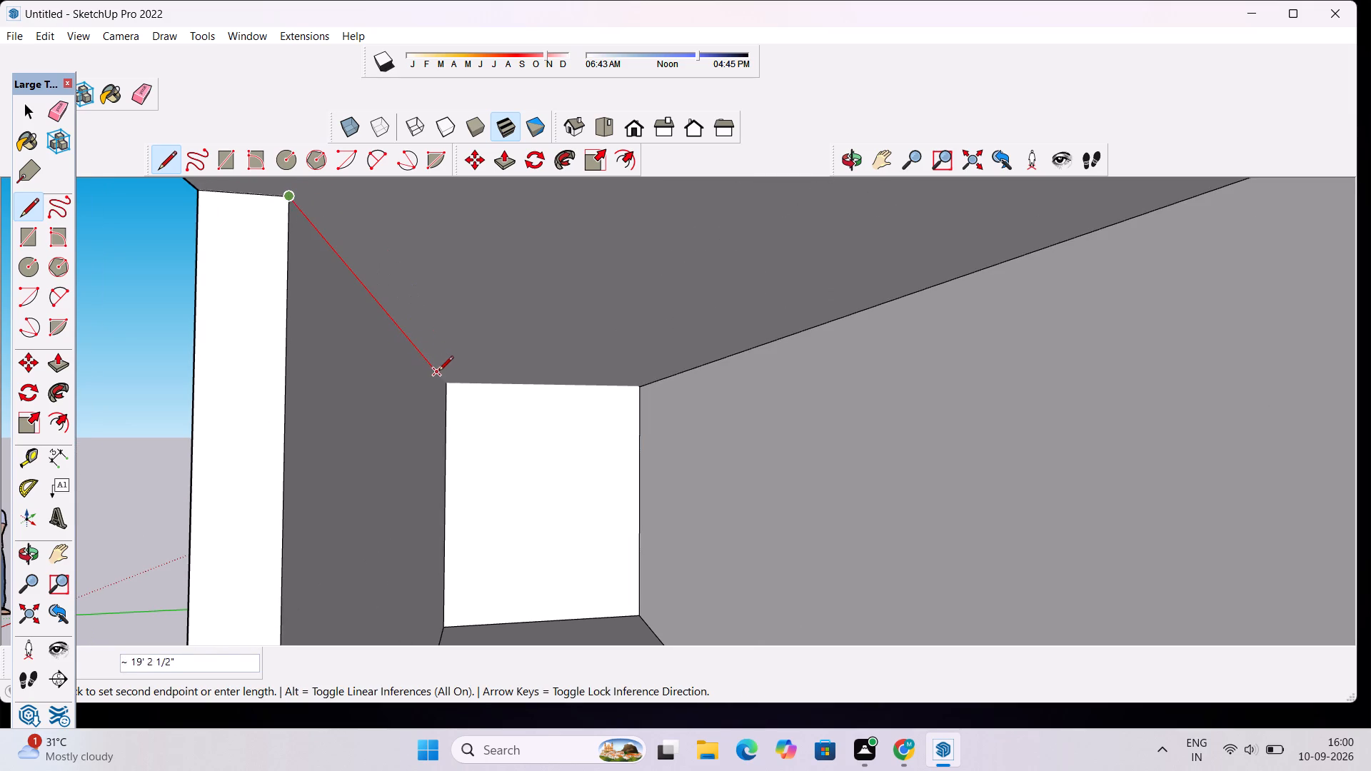
click(448, 385)
key(space)
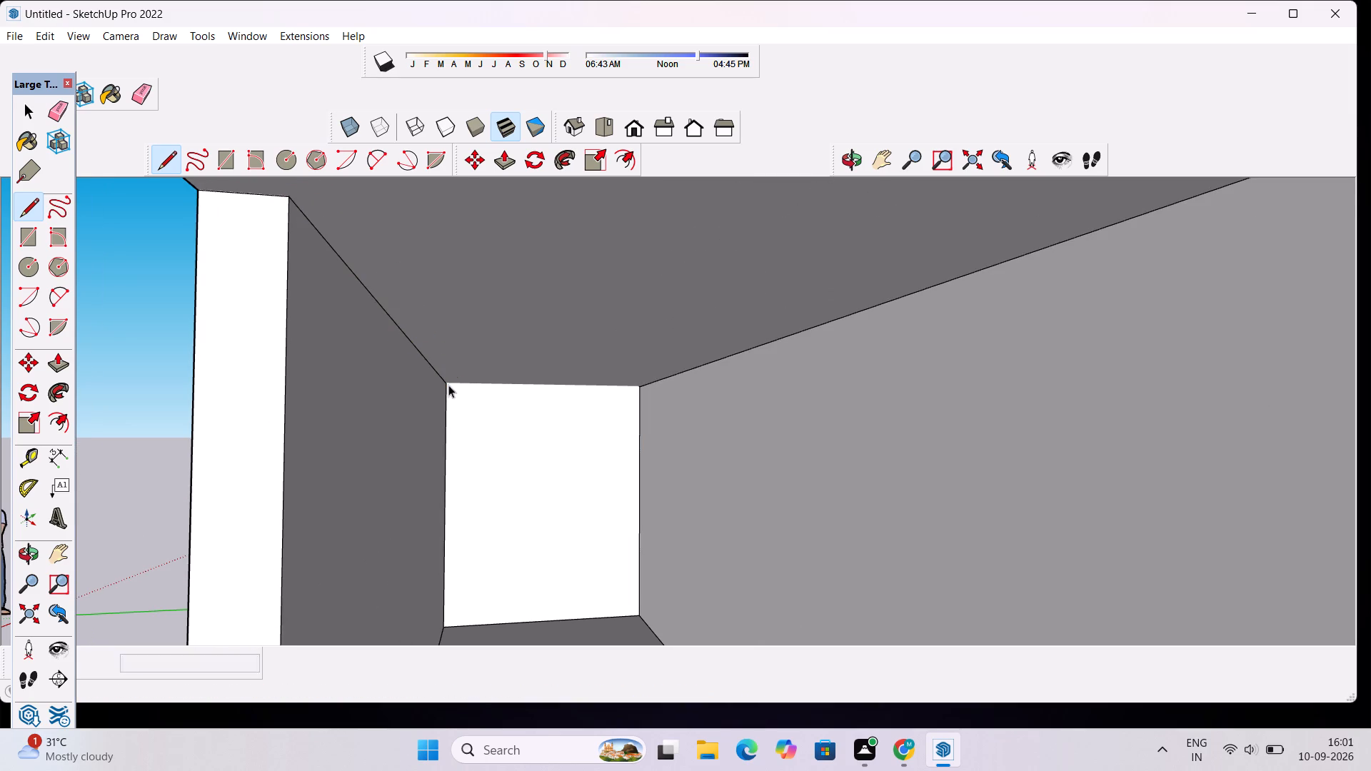
At the middle storey's ceiling, draw a line across the front wall's end-face top and one about 24' 7" along its inner face.
scroll(448, 385, down, 15)
scroll(428, 260, up, 17)
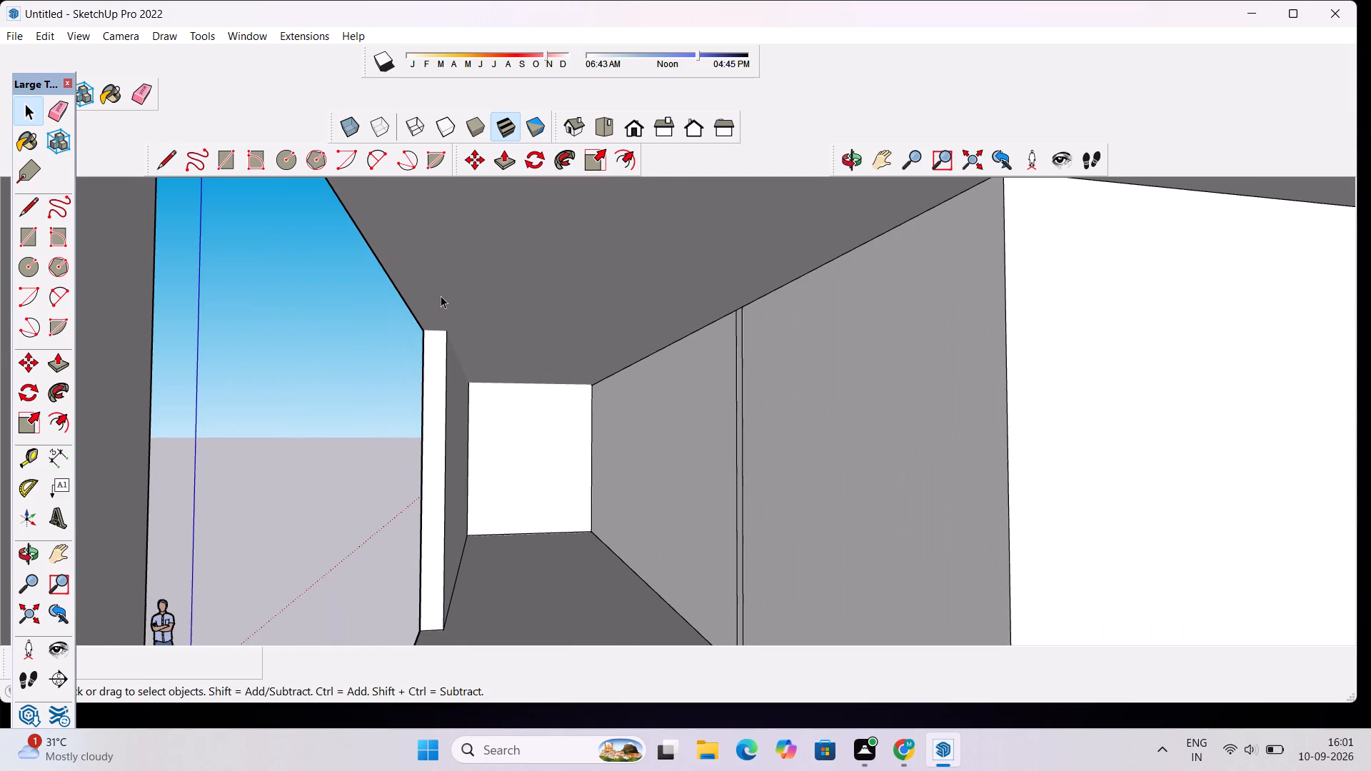
key(l)
scroll(439, 298, up, 6)
click(416, 349)
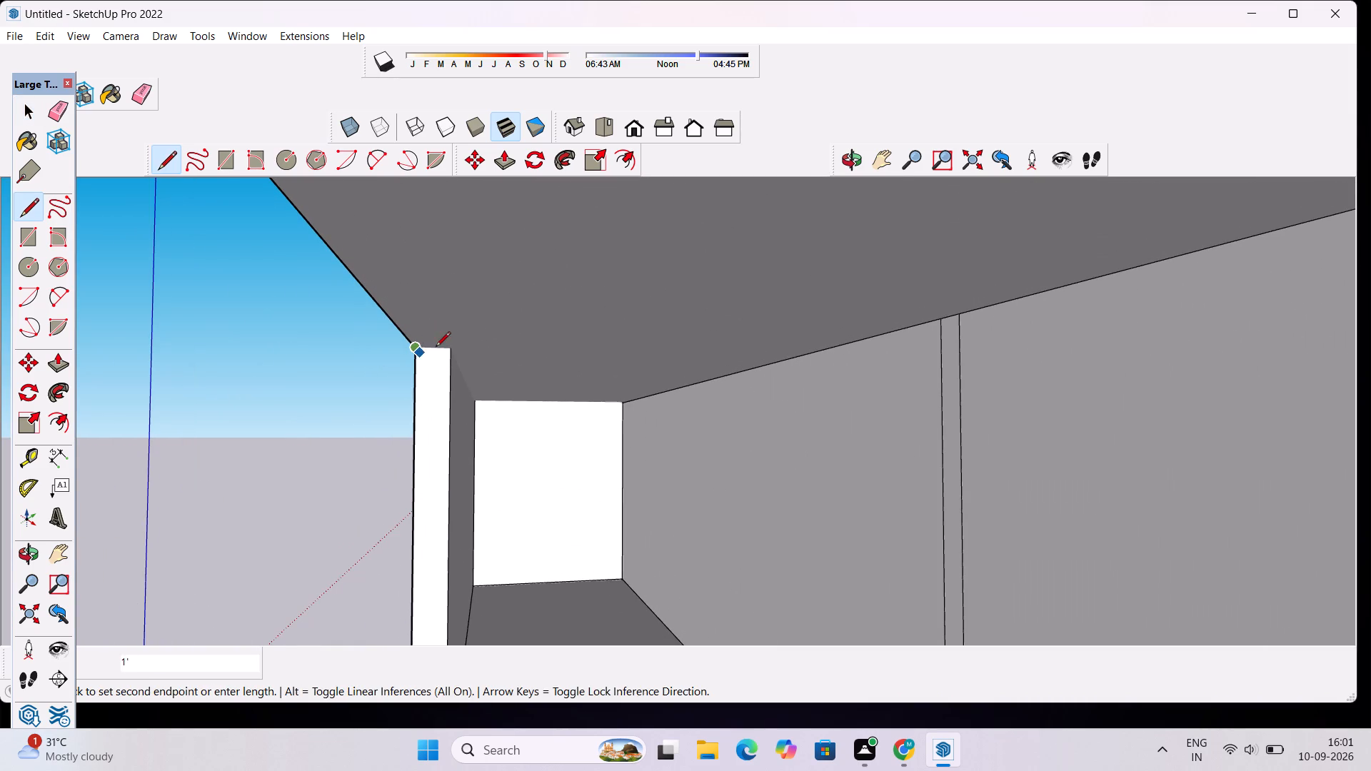
click(447, 351)
click(452, 350)
scroll(476, 393, up, 2)
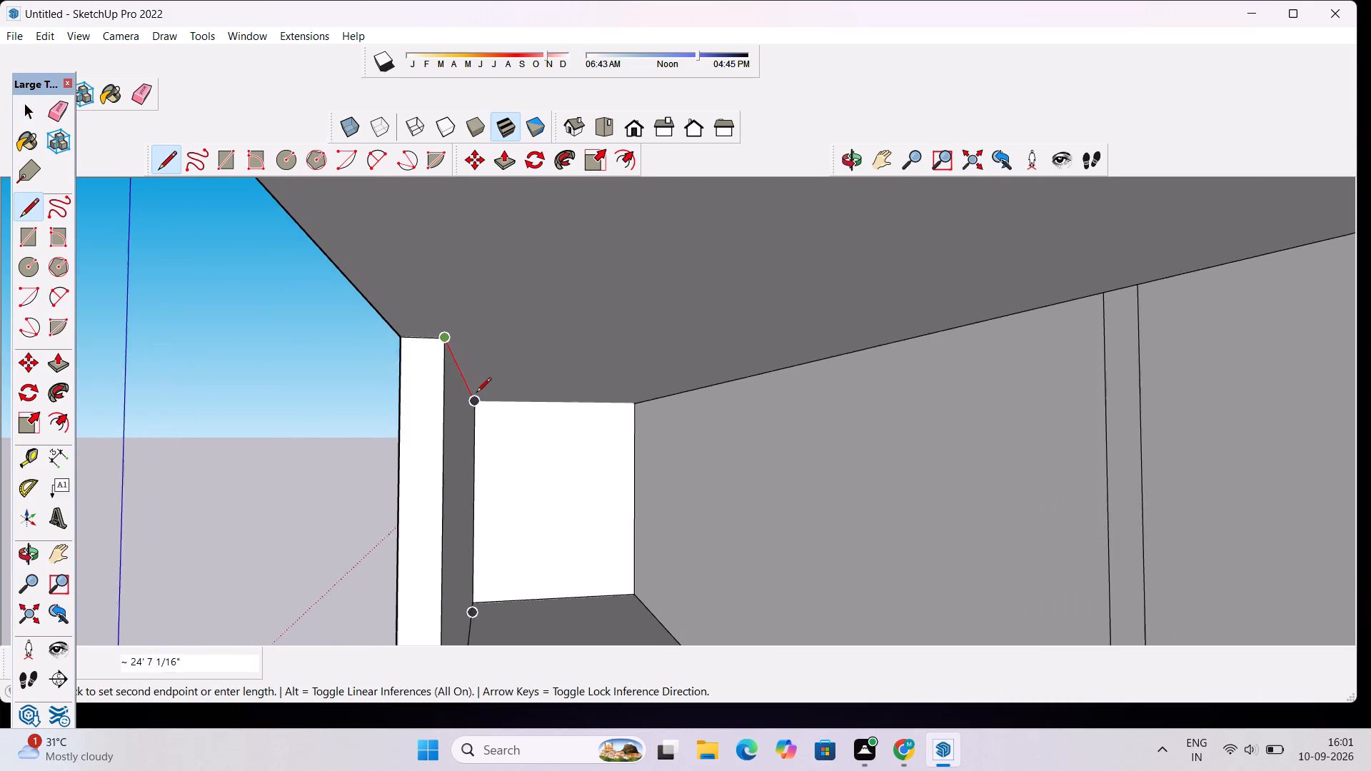
scroll(476, 393, up, 6)
click(476, 410)
scroll(476, 412, down, 3)
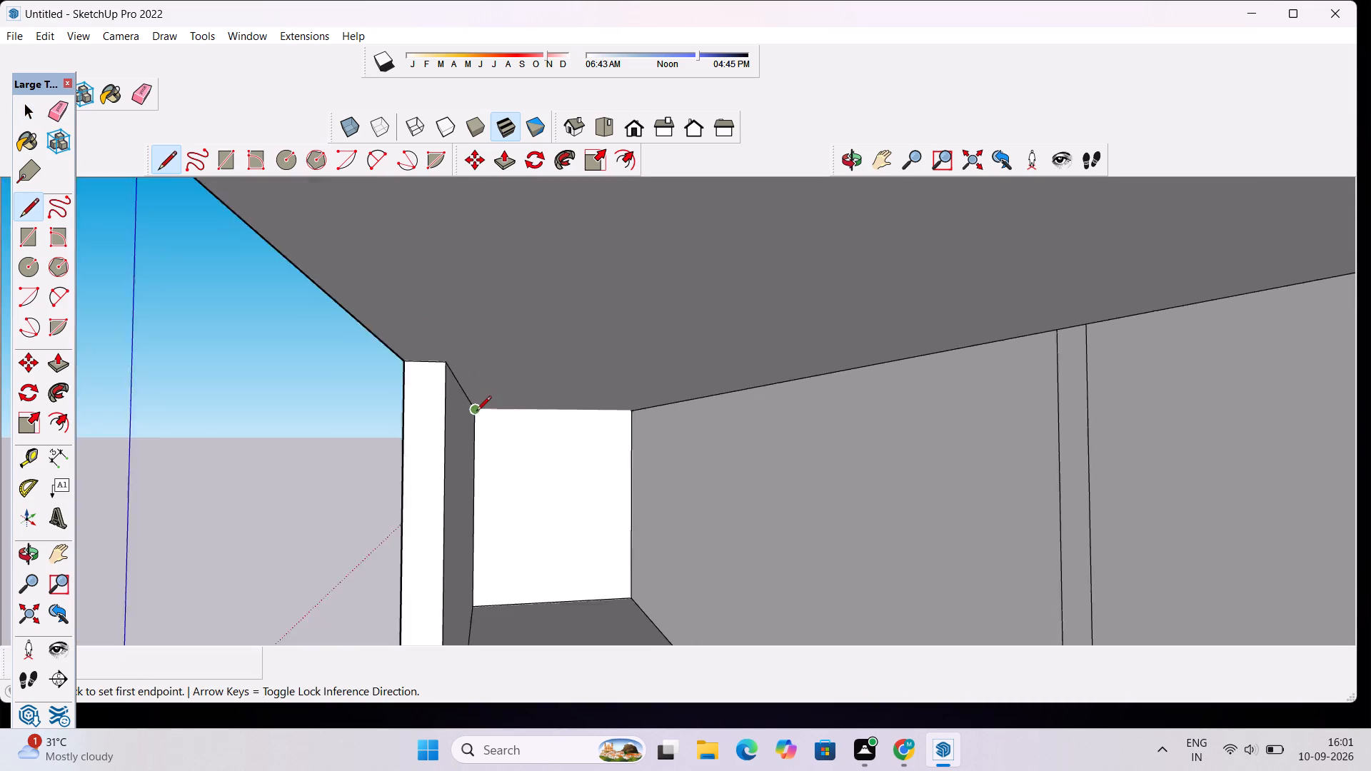
scroll(476, 412, down, 13)
scroll(489, 279, up, 5)
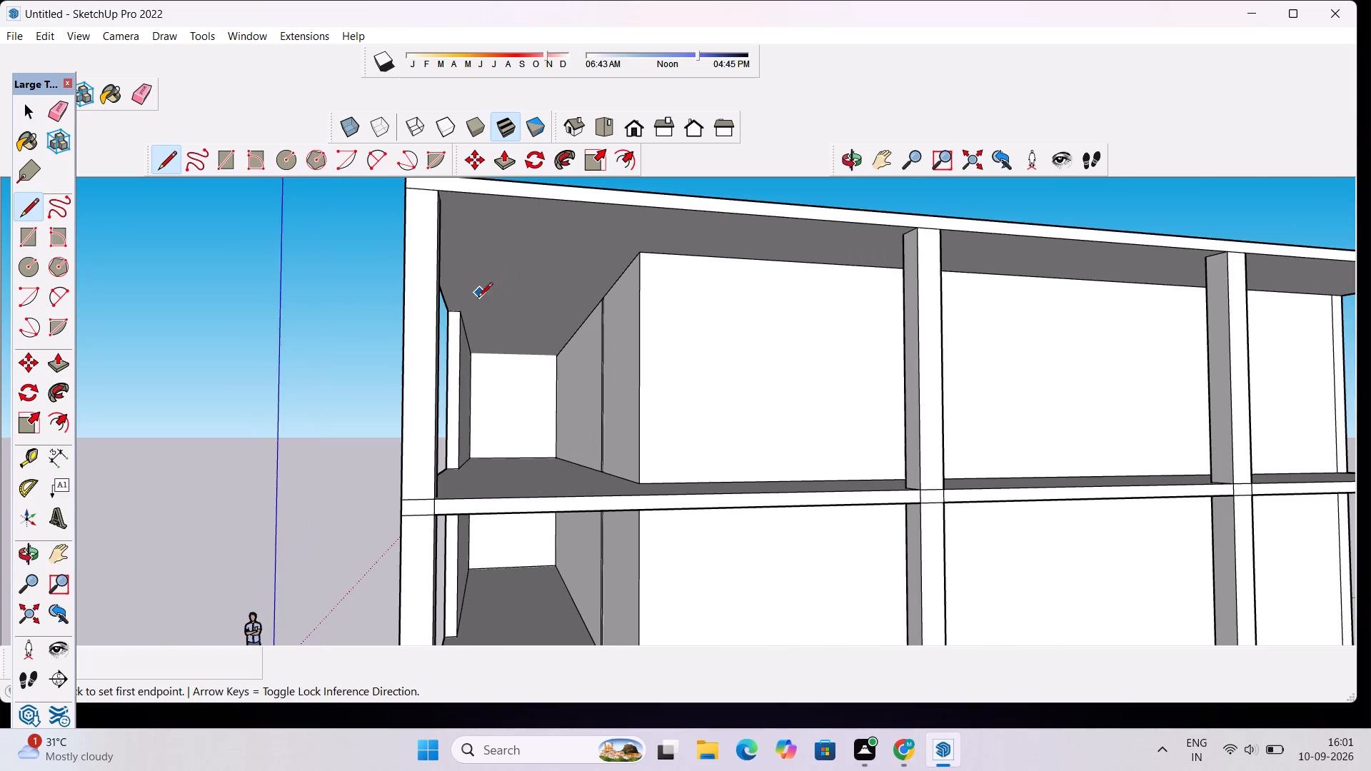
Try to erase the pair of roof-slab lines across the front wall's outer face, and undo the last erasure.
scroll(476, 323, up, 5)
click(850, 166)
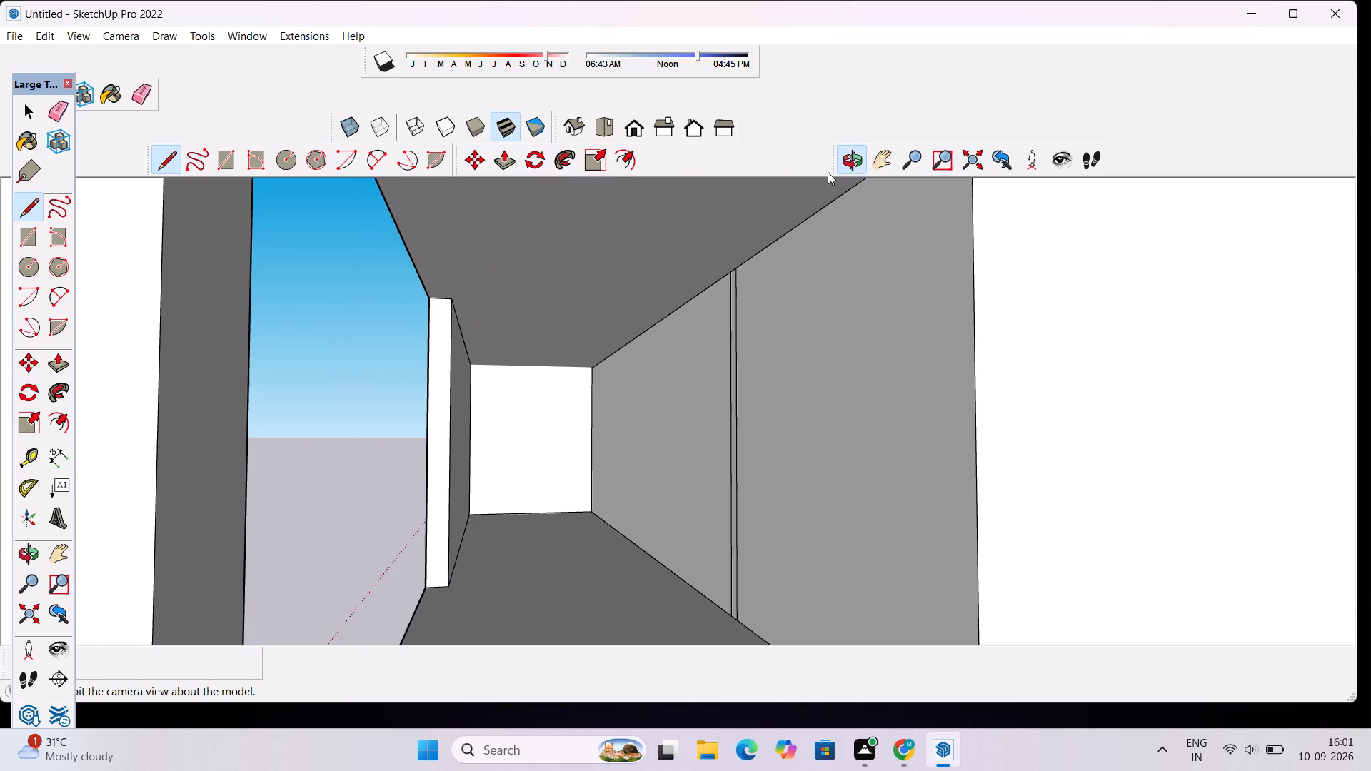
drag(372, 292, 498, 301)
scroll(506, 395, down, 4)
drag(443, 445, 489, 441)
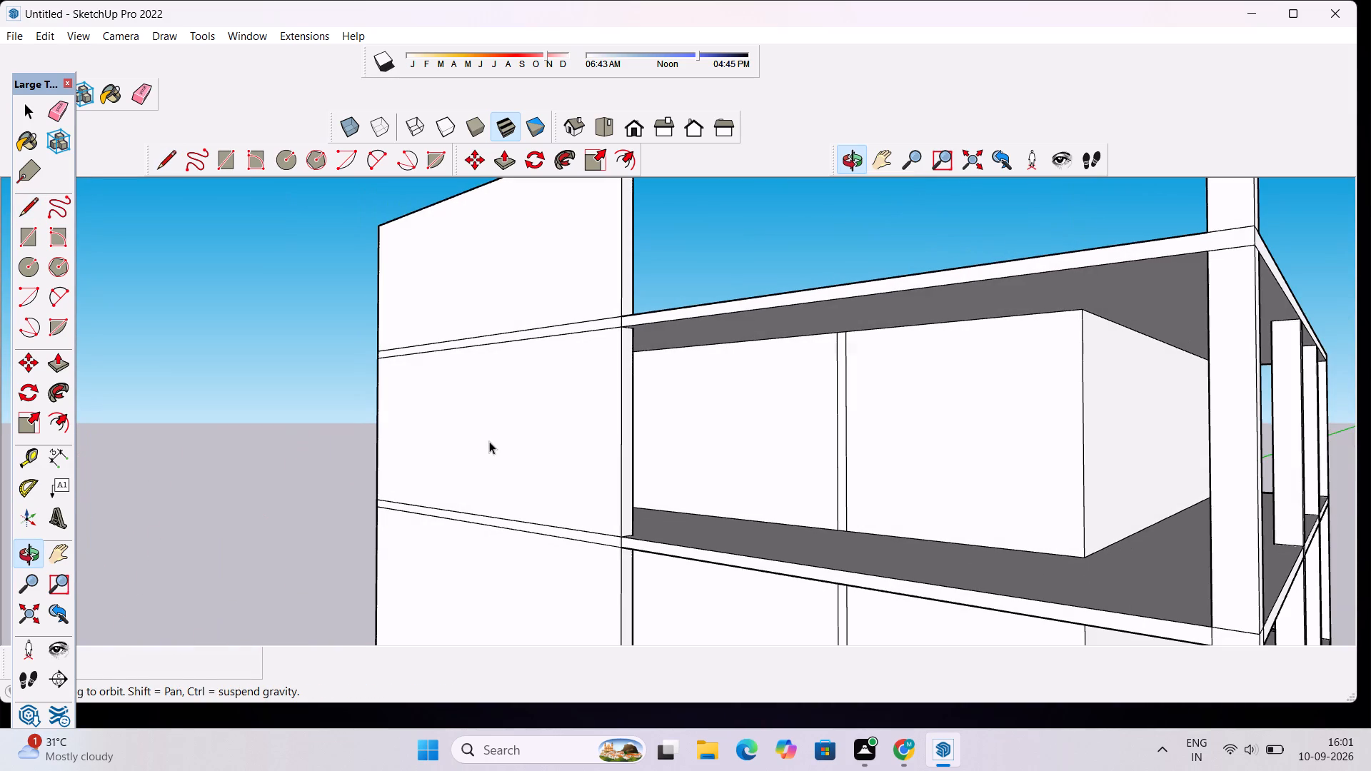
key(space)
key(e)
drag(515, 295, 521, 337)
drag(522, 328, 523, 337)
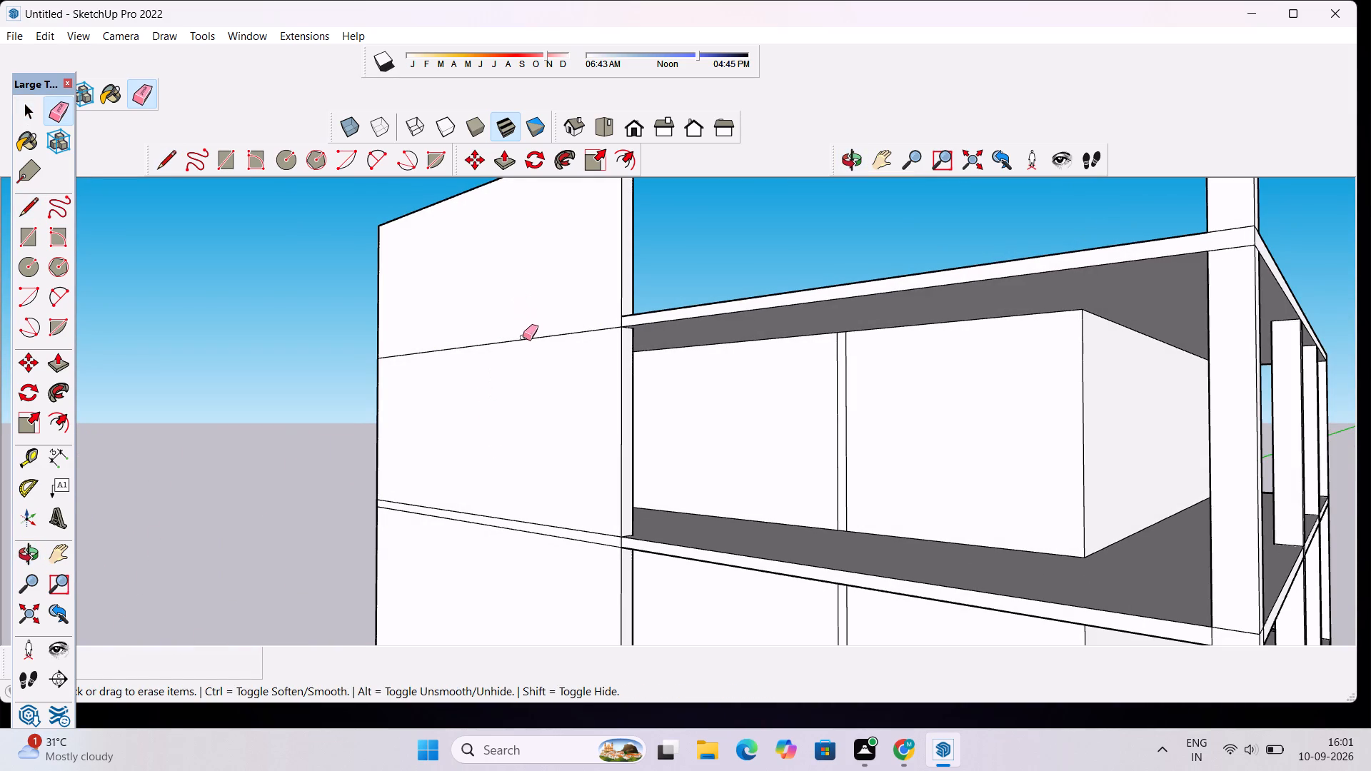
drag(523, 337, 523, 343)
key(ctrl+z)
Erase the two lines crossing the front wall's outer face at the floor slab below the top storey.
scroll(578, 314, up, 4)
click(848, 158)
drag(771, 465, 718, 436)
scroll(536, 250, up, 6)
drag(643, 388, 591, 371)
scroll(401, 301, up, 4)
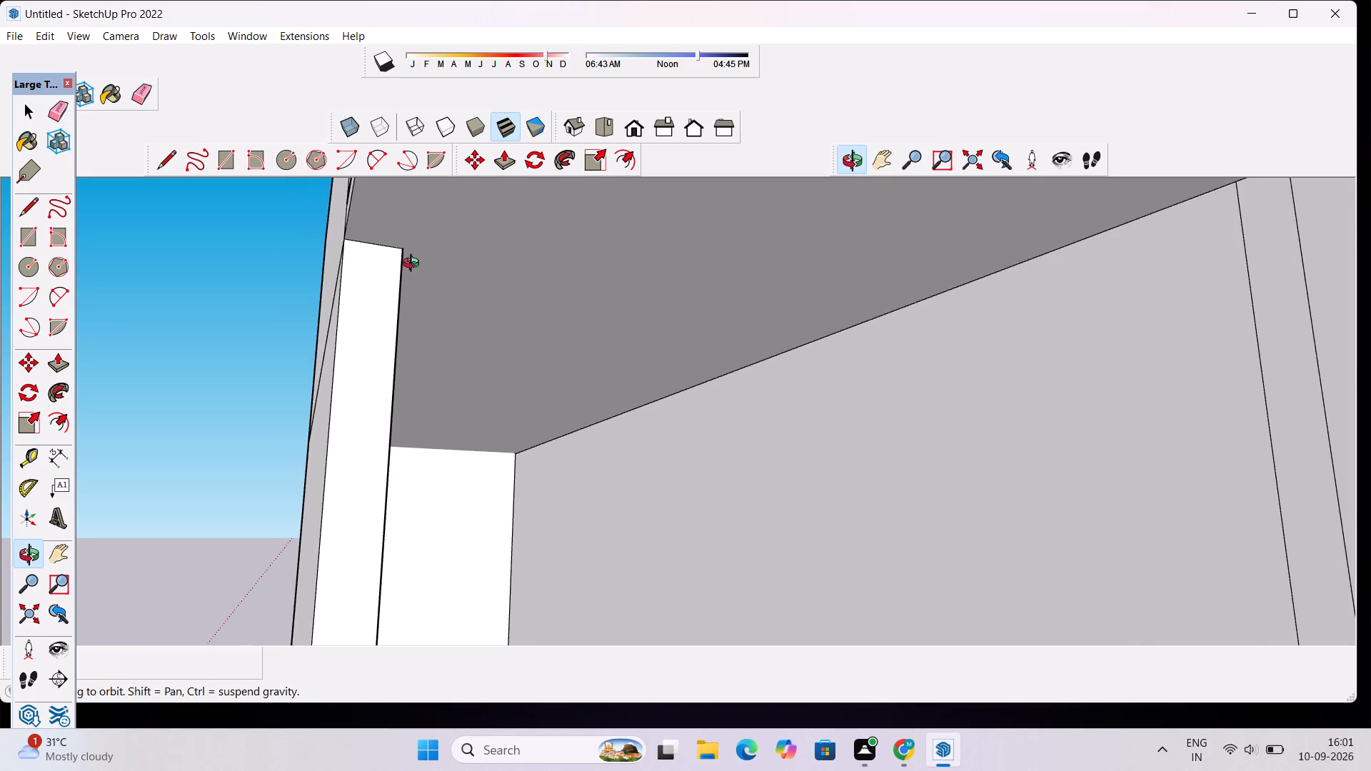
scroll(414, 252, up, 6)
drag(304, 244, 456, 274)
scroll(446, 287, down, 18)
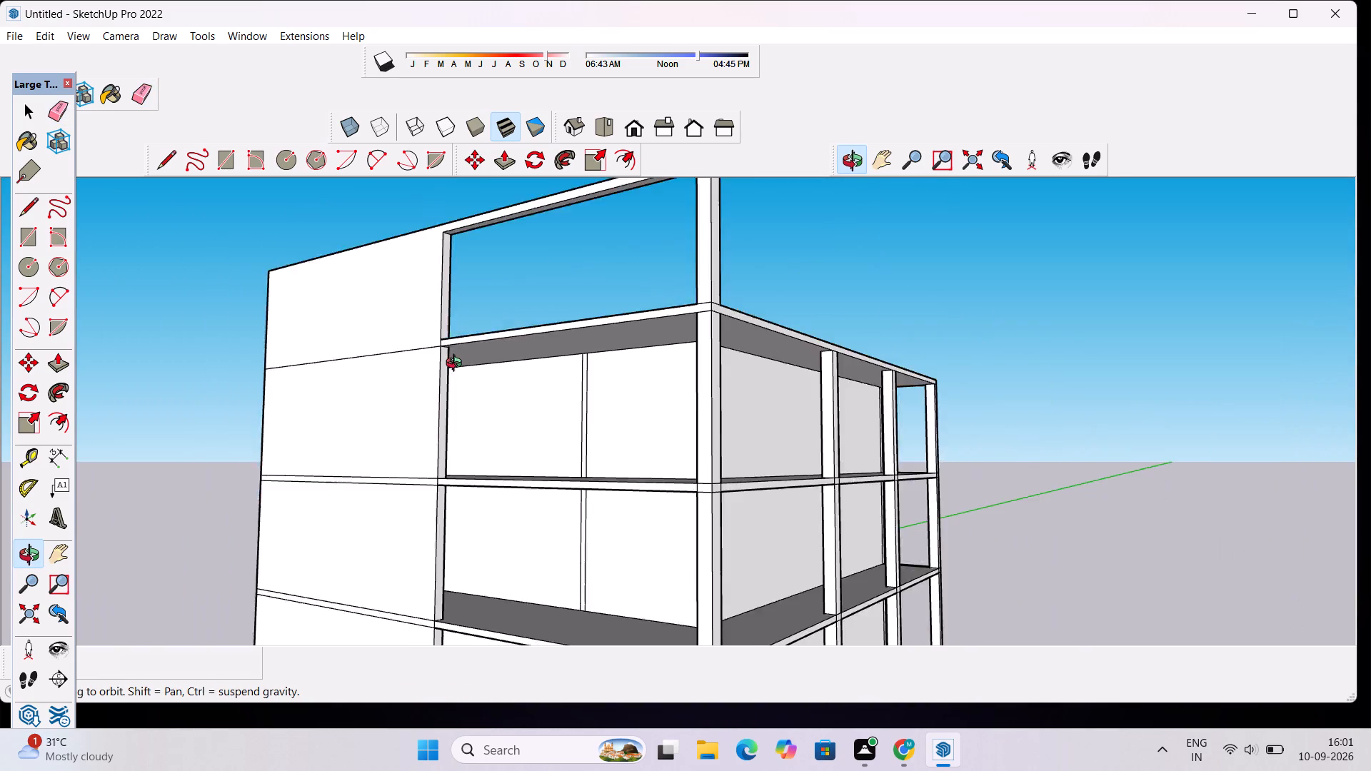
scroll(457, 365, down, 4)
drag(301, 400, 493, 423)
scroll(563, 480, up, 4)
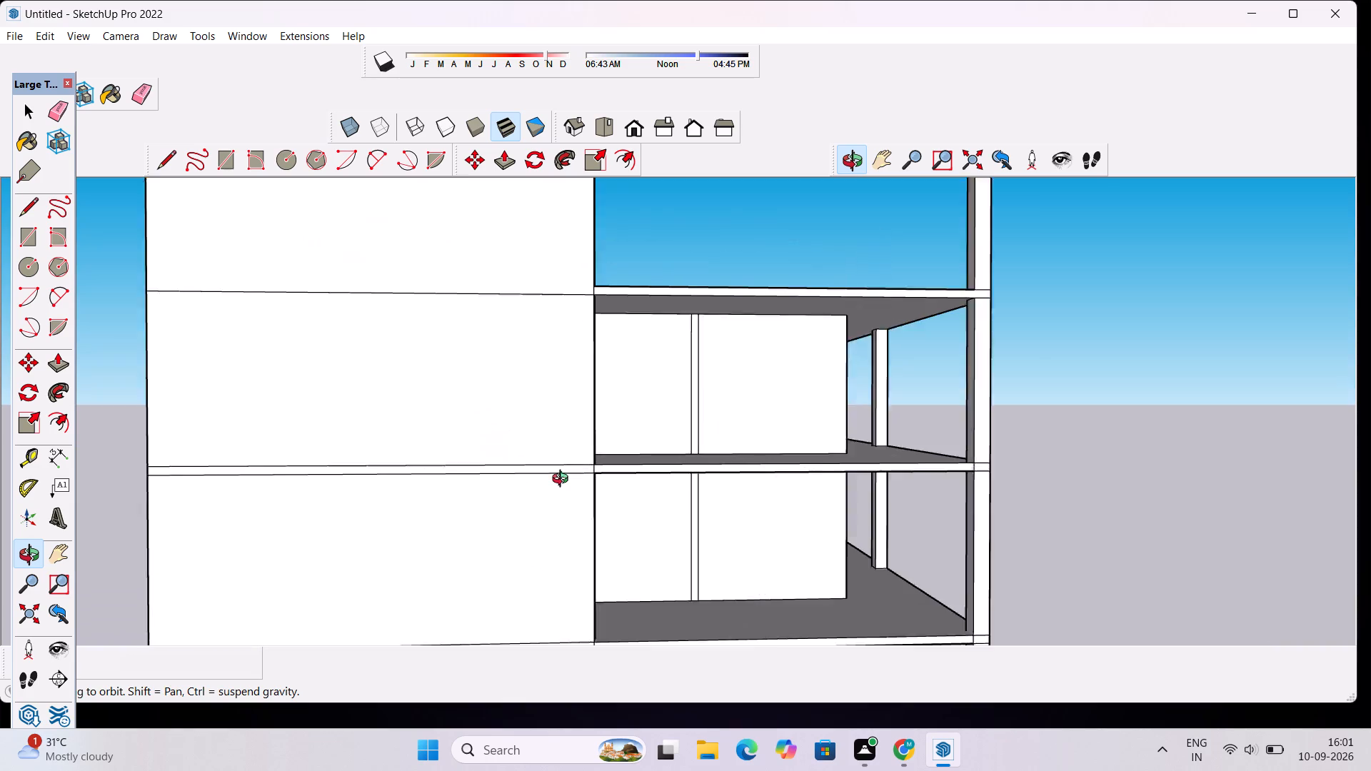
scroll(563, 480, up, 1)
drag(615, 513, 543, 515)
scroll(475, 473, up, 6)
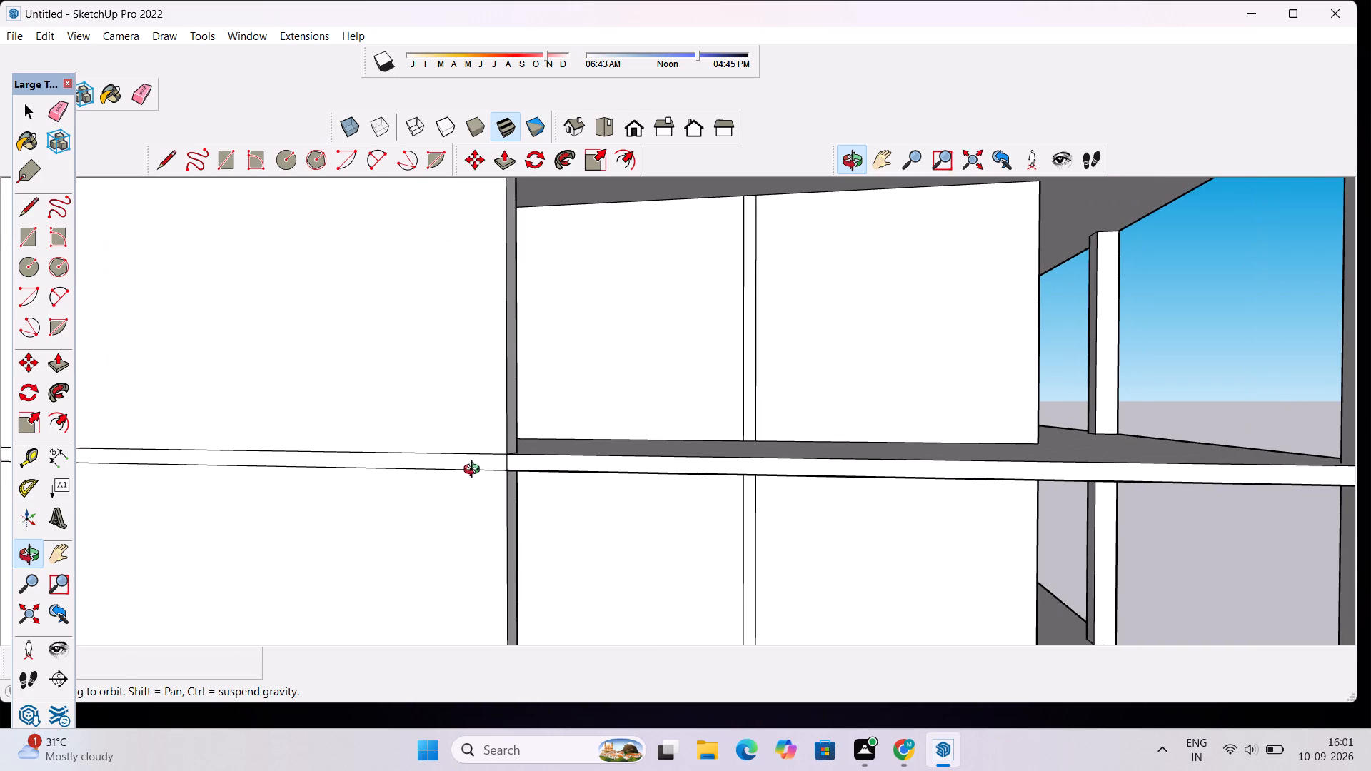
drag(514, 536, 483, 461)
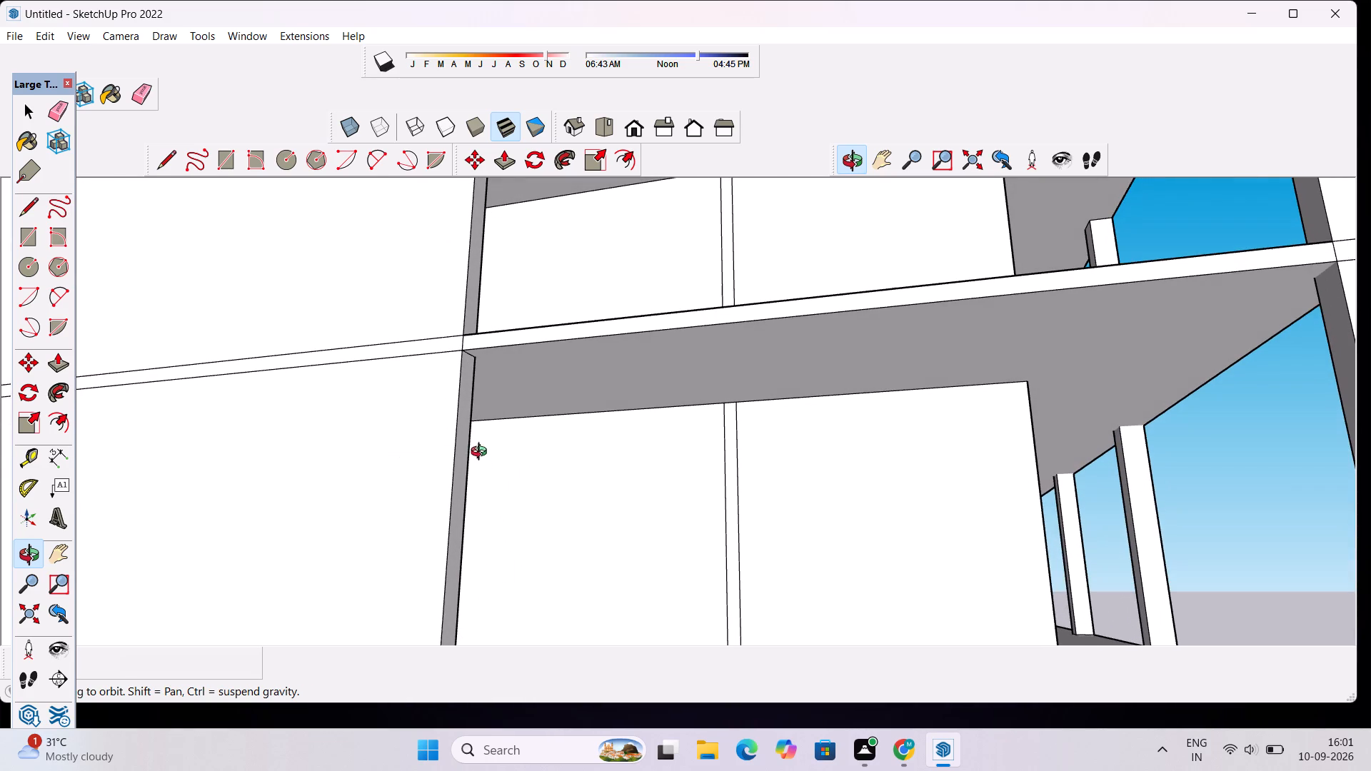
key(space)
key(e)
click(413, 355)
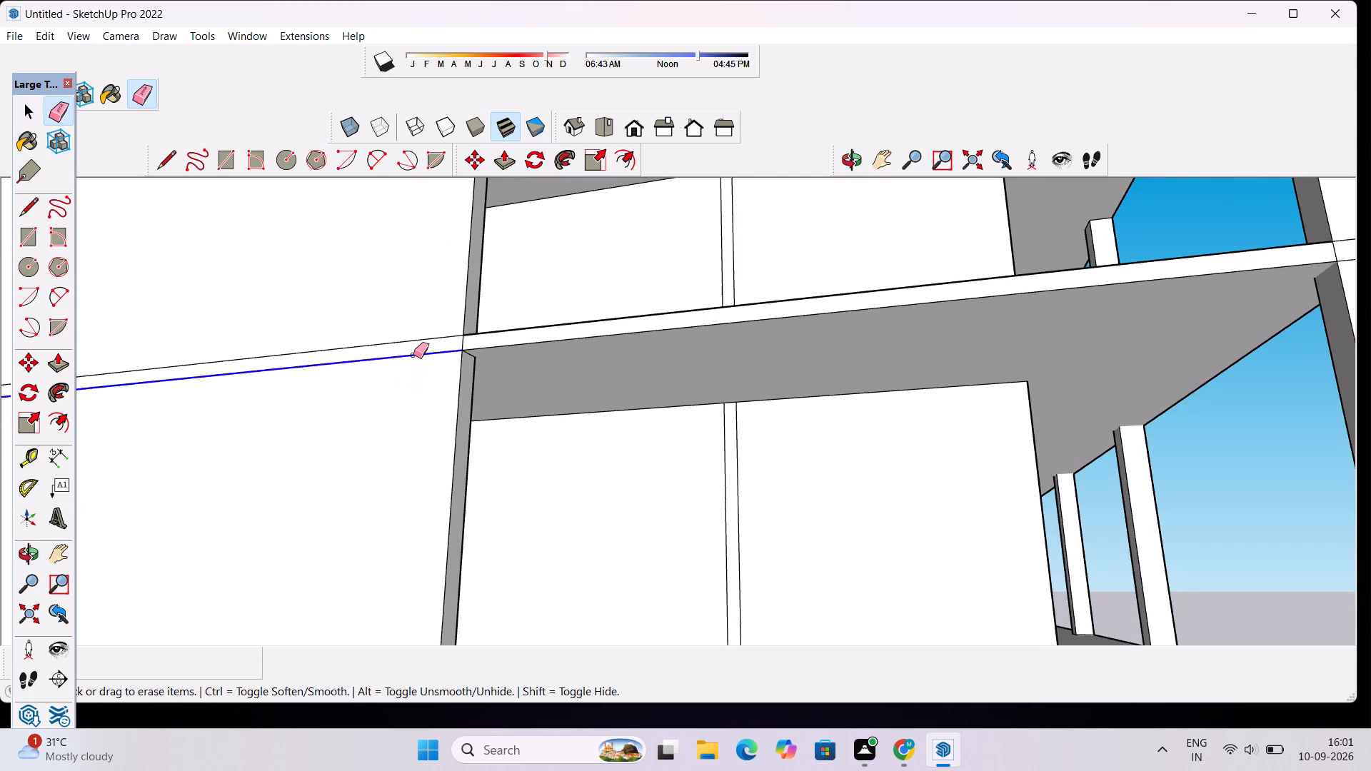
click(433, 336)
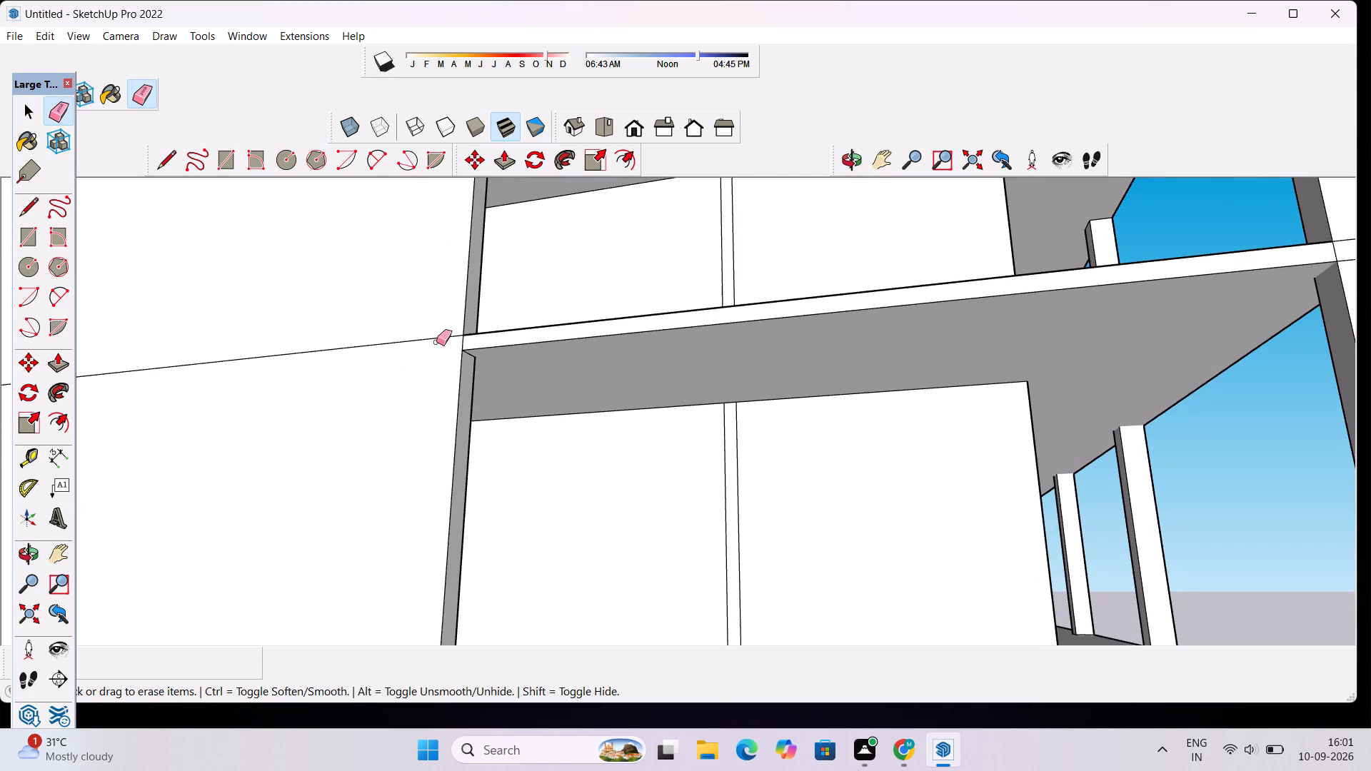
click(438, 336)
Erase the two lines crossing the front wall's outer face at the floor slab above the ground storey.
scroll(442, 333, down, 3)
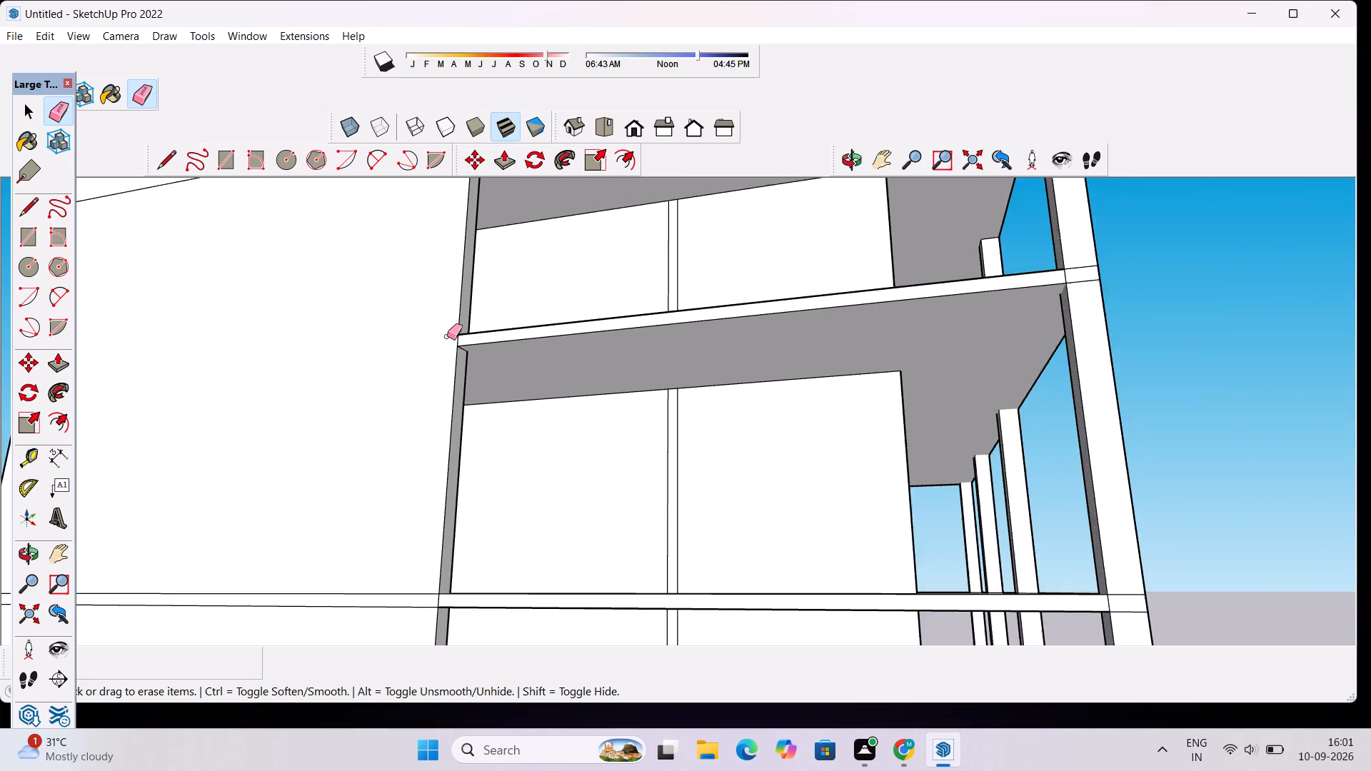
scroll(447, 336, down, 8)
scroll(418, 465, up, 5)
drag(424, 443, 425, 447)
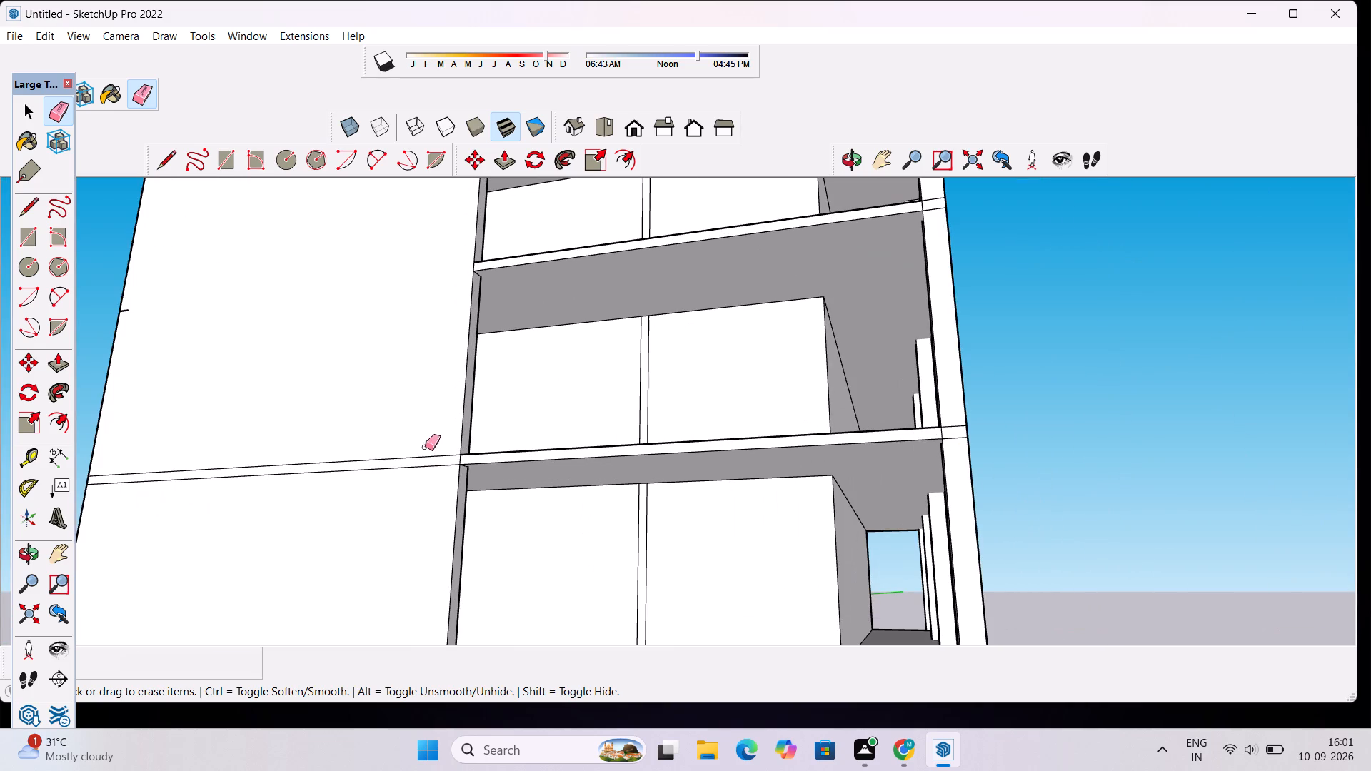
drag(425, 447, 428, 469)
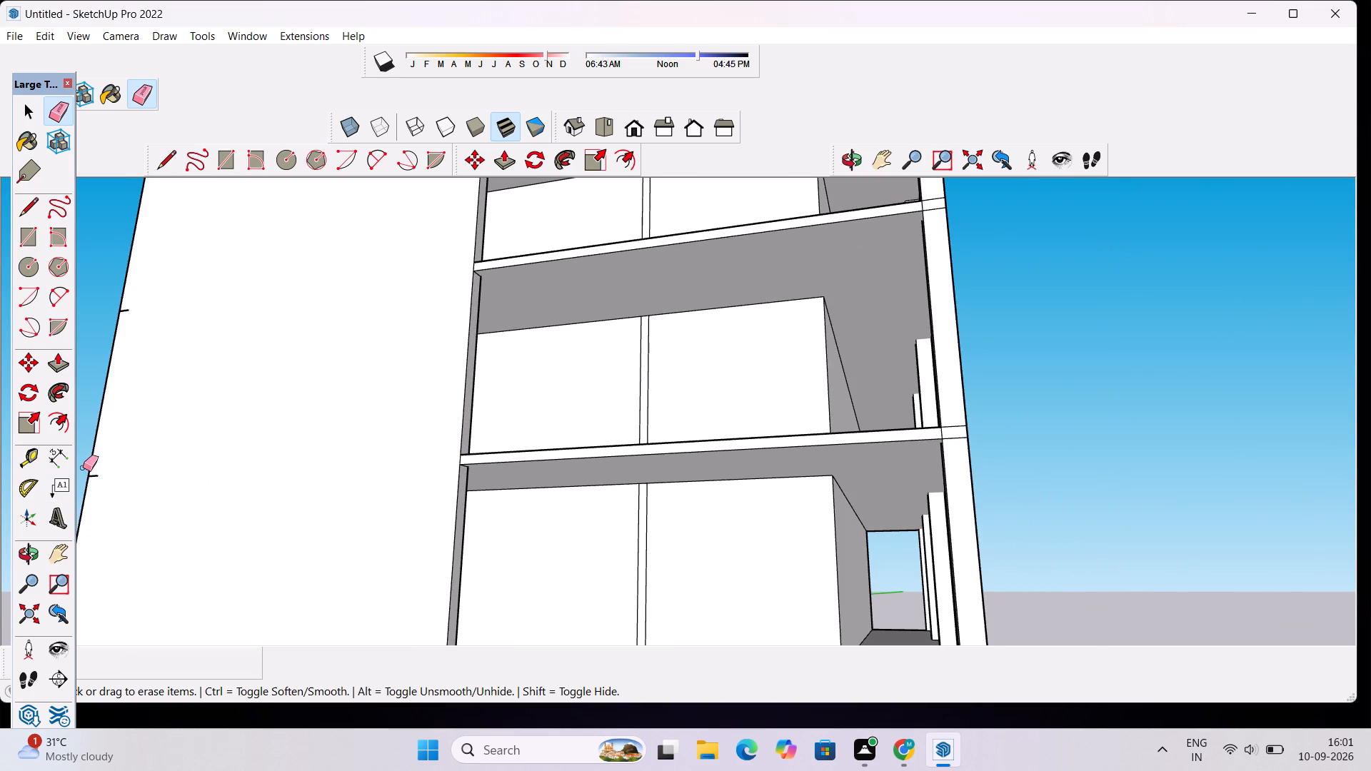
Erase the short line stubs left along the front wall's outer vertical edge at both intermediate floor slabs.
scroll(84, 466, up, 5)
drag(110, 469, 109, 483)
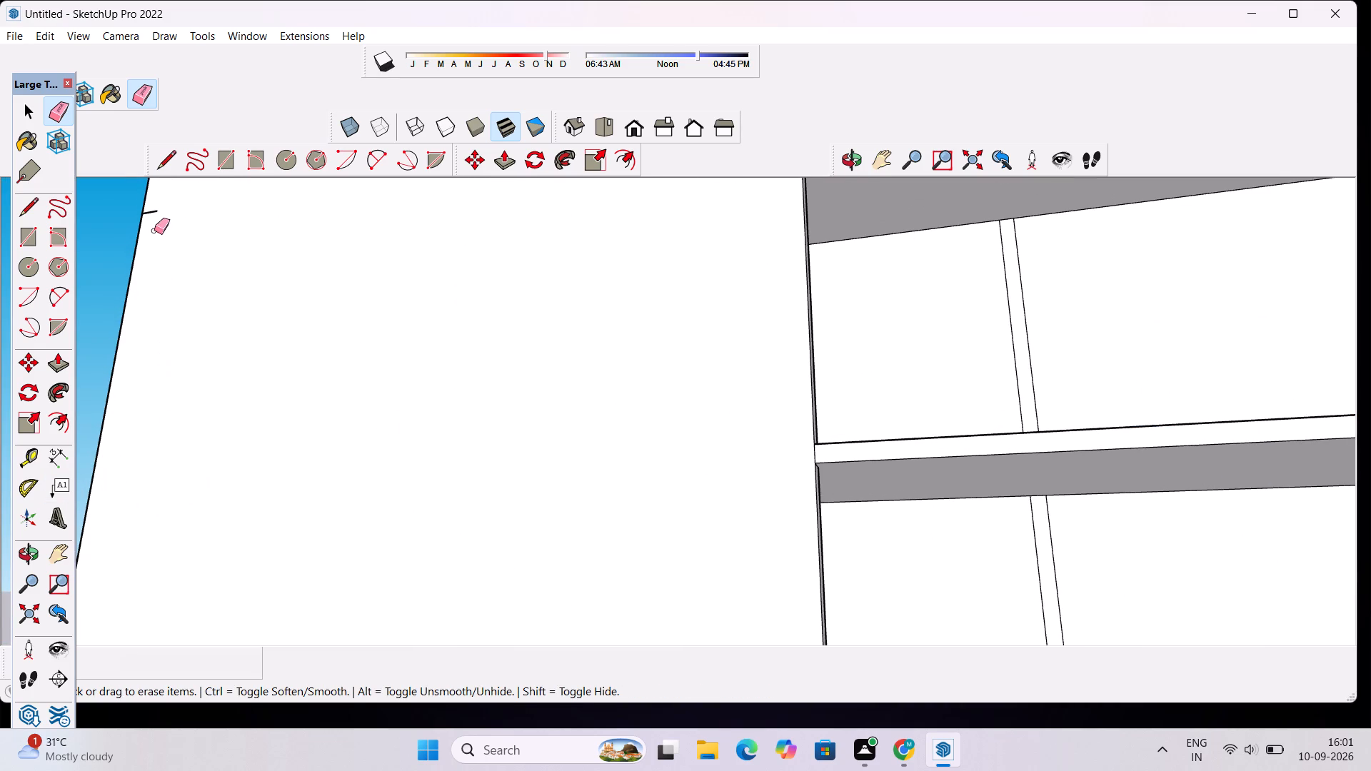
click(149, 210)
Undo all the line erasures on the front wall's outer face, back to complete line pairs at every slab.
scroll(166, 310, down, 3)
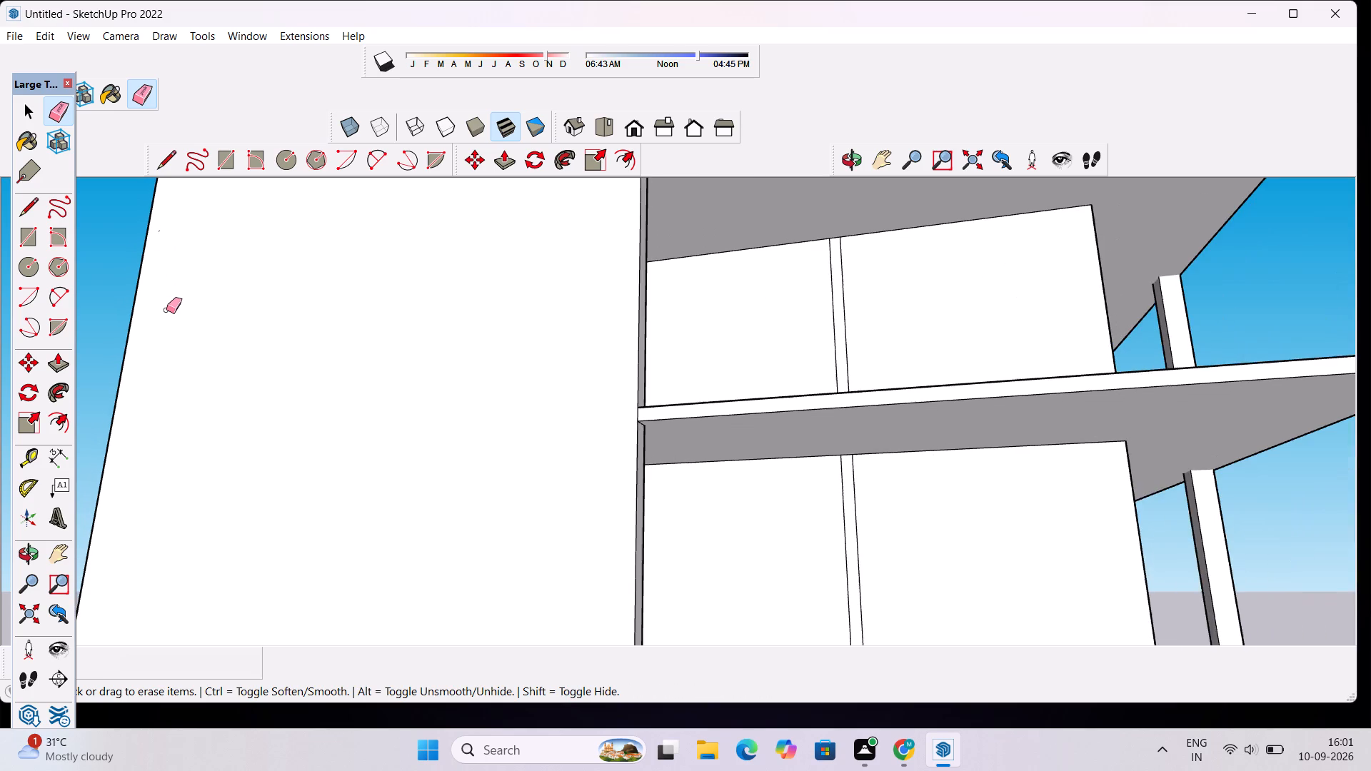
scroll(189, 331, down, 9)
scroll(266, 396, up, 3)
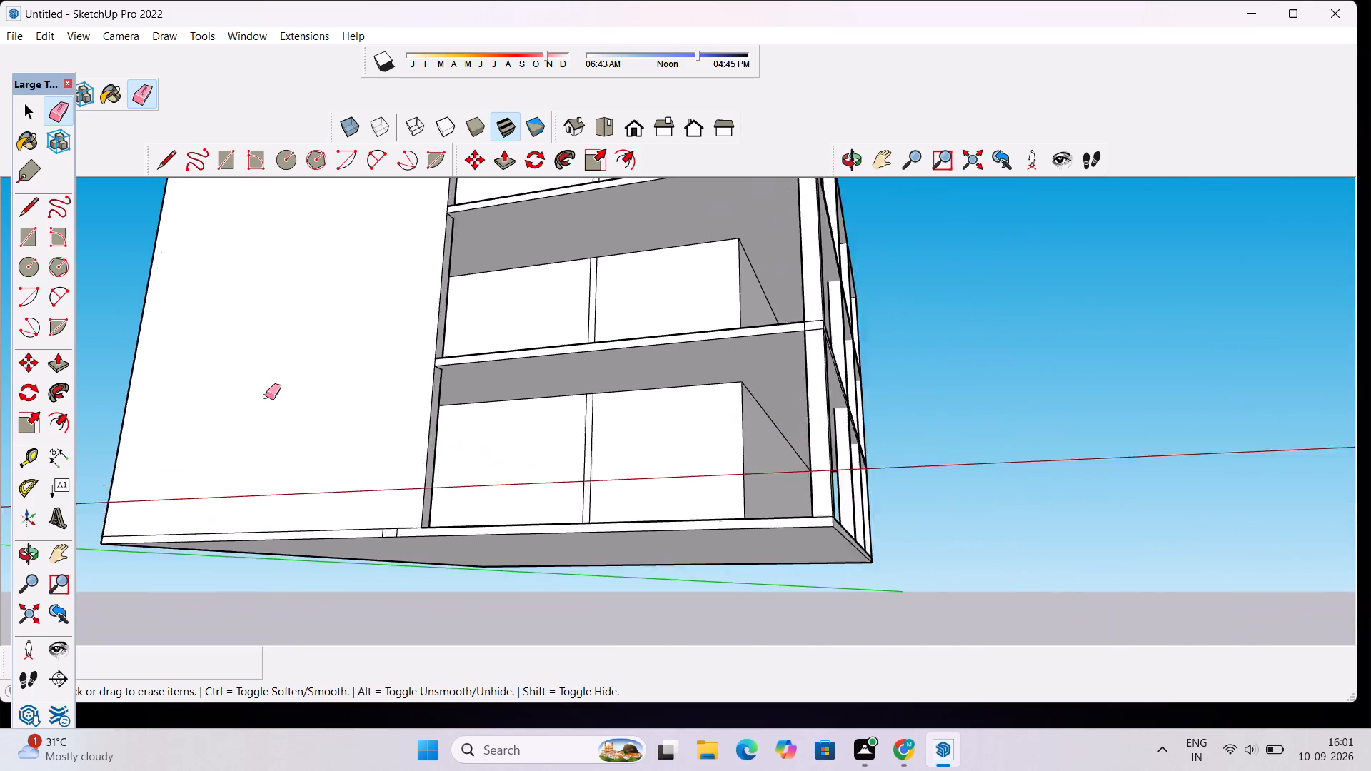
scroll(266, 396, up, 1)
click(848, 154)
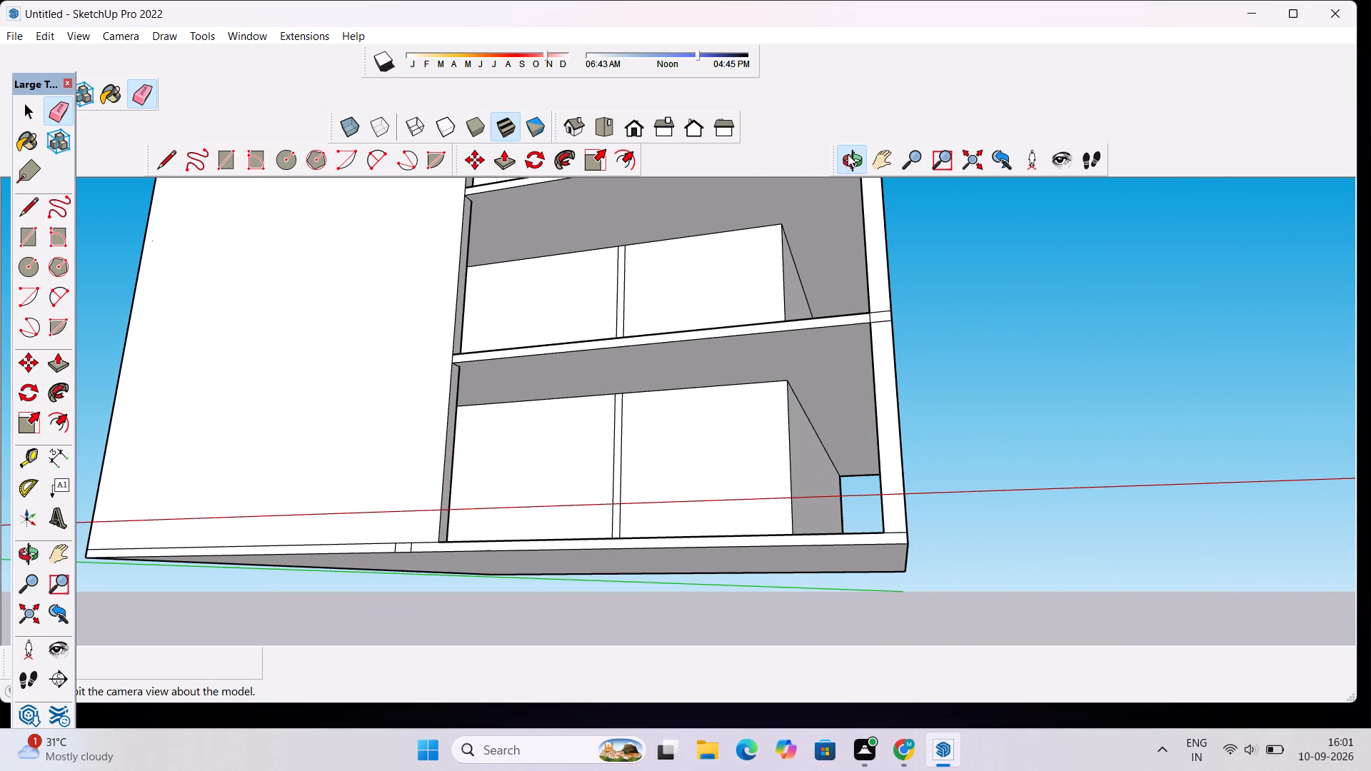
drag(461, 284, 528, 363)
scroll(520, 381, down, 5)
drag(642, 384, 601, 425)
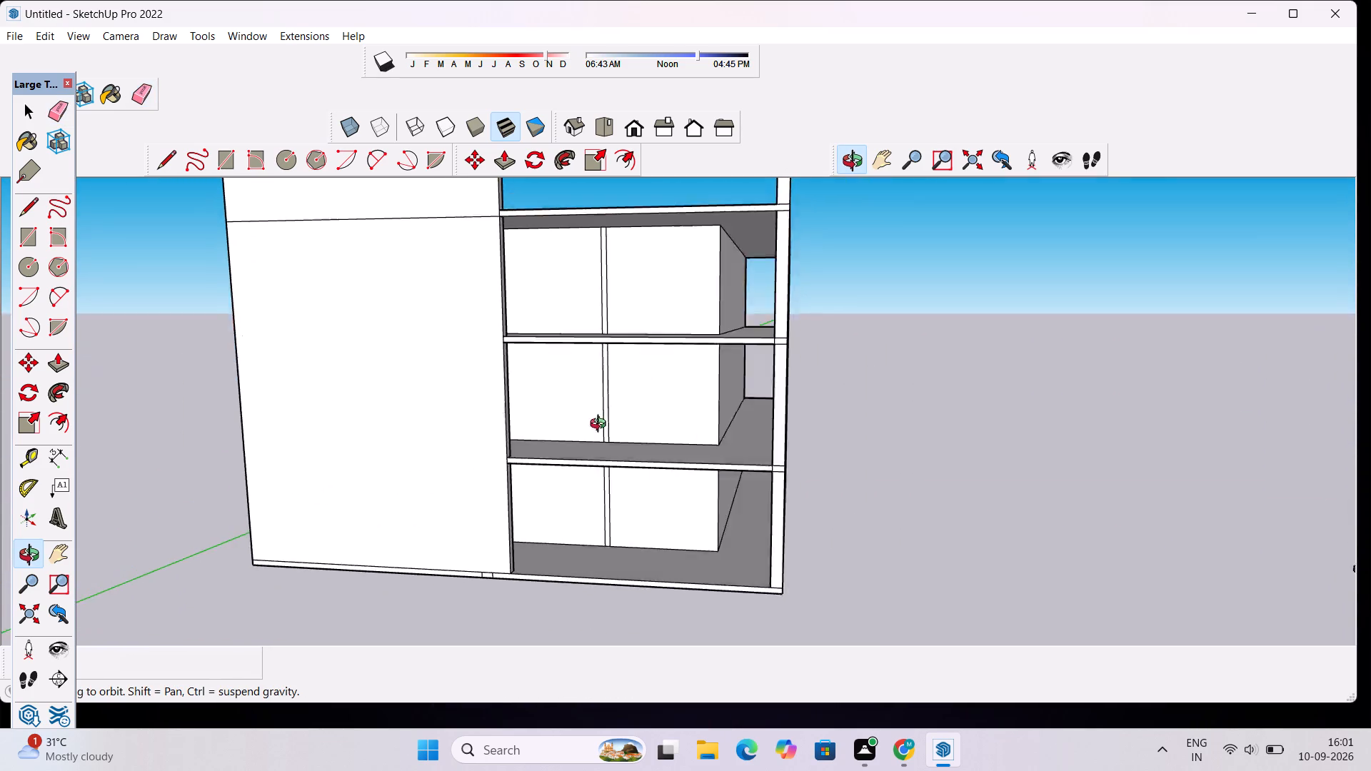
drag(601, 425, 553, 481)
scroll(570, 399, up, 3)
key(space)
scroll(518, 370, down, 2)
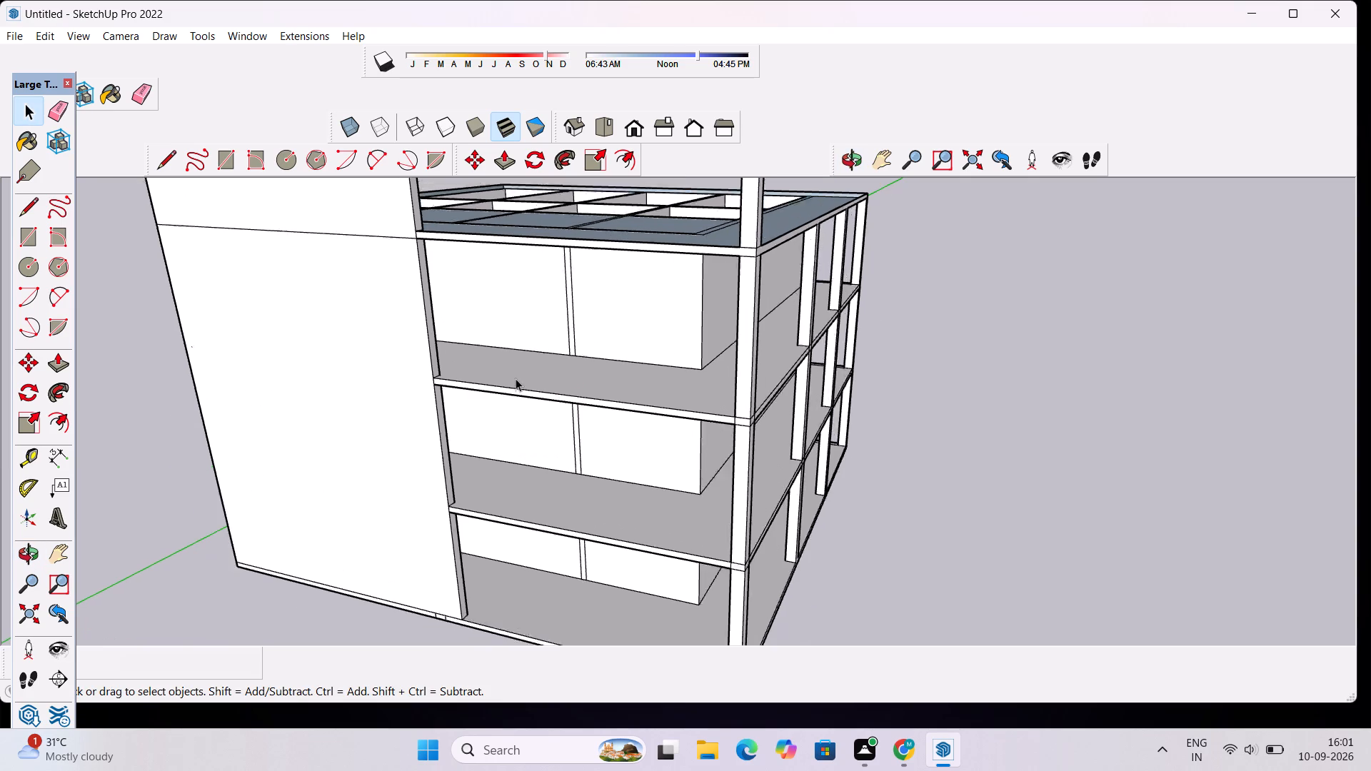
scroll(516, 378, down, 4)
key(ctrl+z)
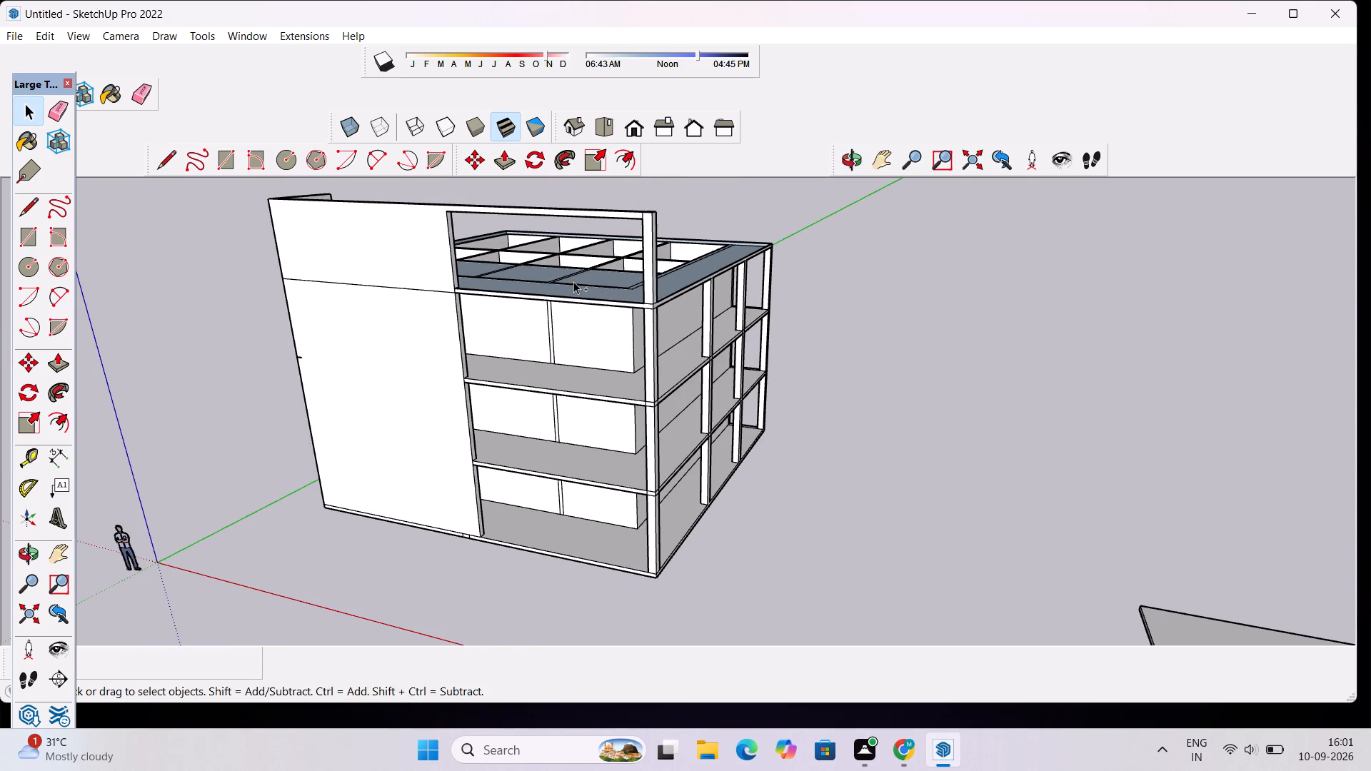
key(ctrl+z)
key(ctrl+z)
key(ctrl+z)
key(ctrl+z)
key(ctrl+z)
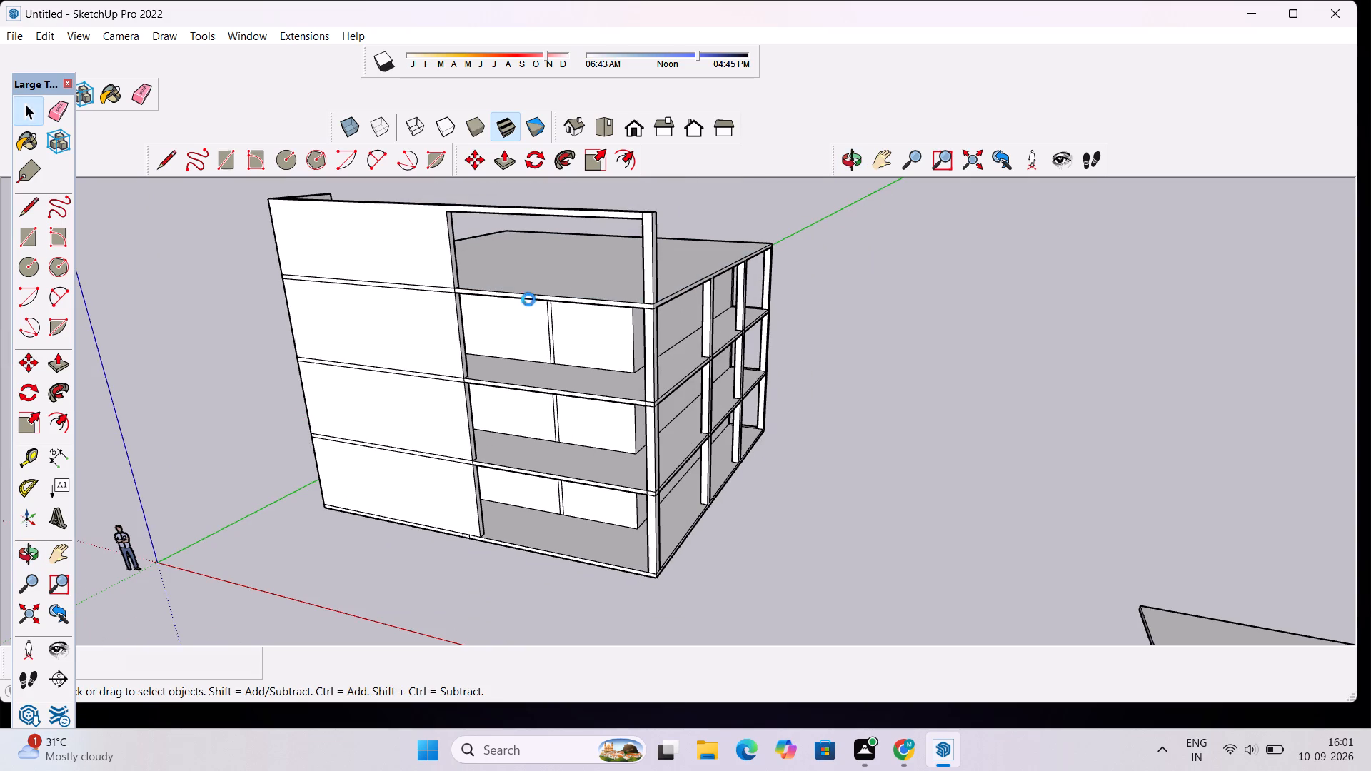
Erase the line pairs crossing the front wall's outer face at the two intermediate floor slabs.
key(e)
drag(409, 347, 416, 381)
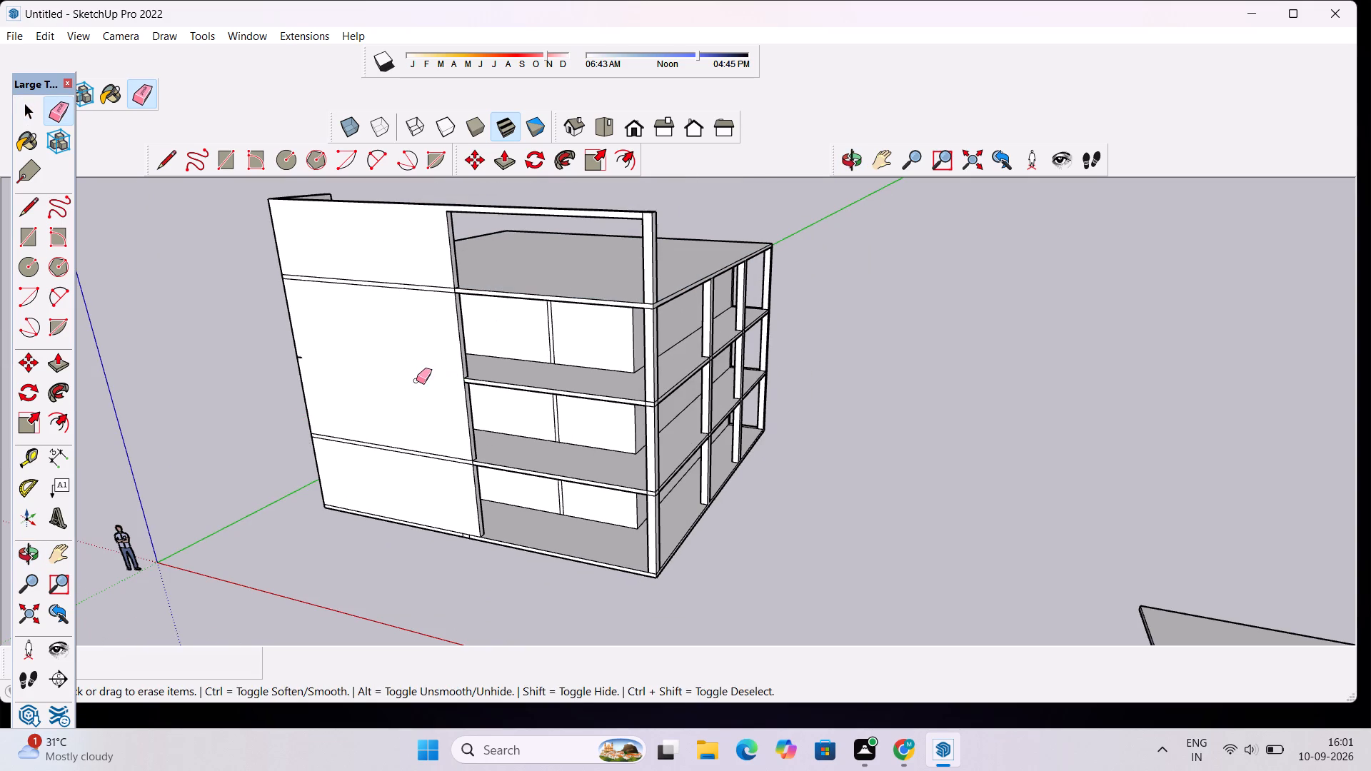
drag(401, 435, 403, 455)
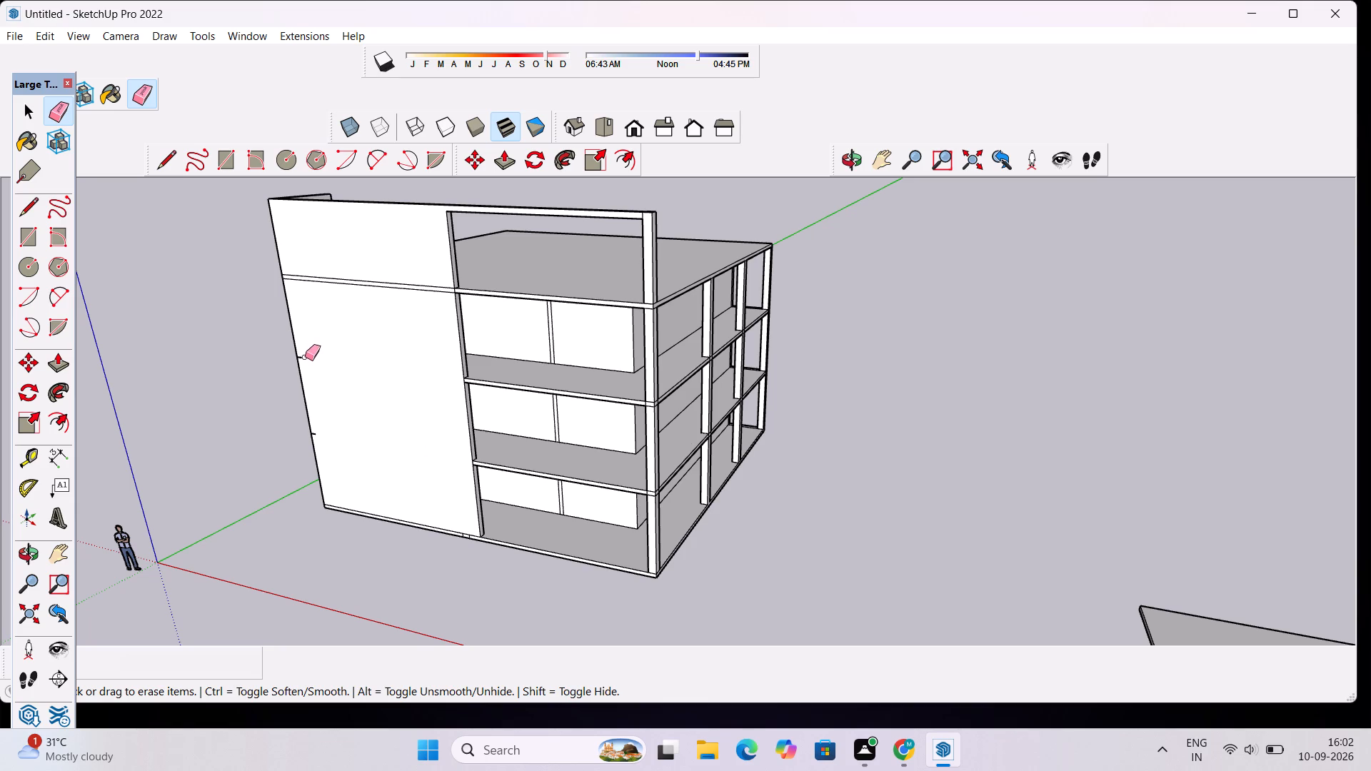
Erase the short line stubs remaining on the front wall's outer vertical edge at both intermediate floor slabs.
click(303, 358)
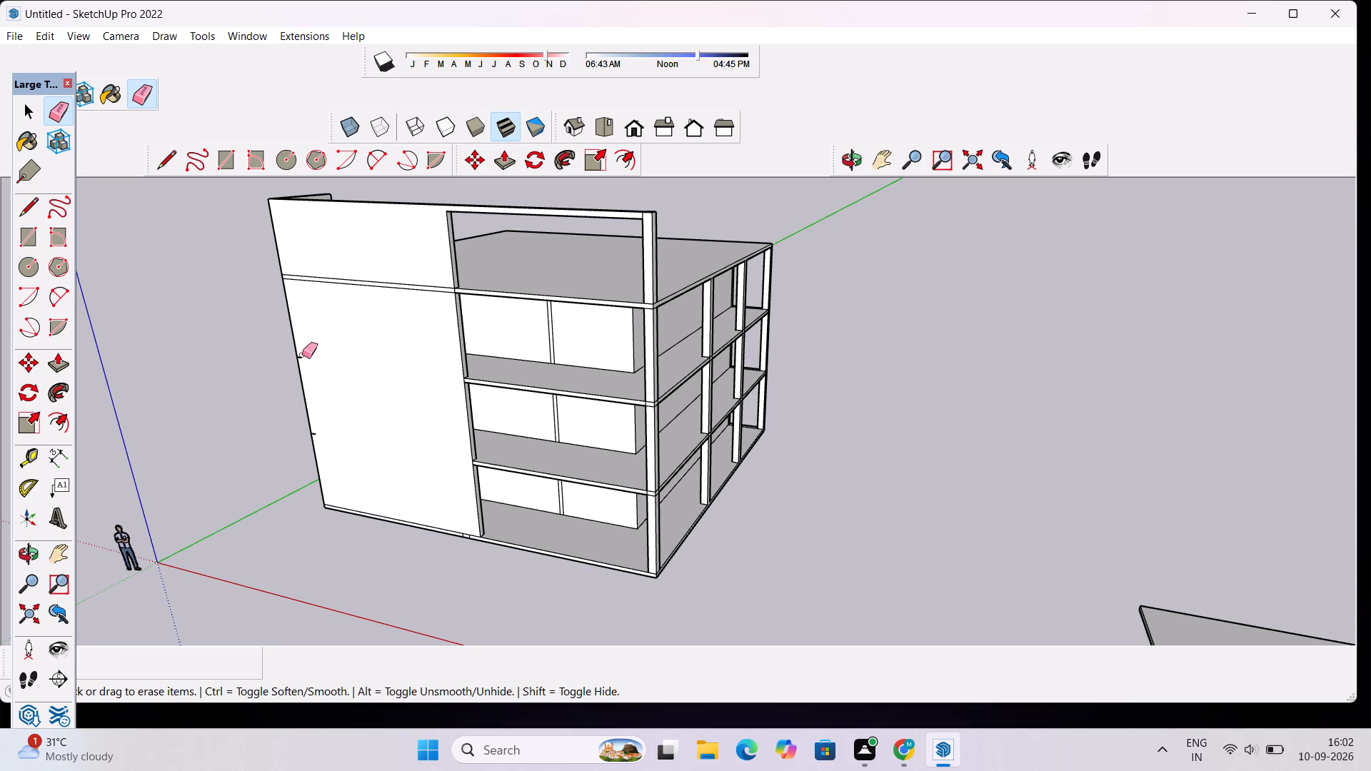
click(302, 355)
click(302, 355)
scroll(302, 358, up, 5)
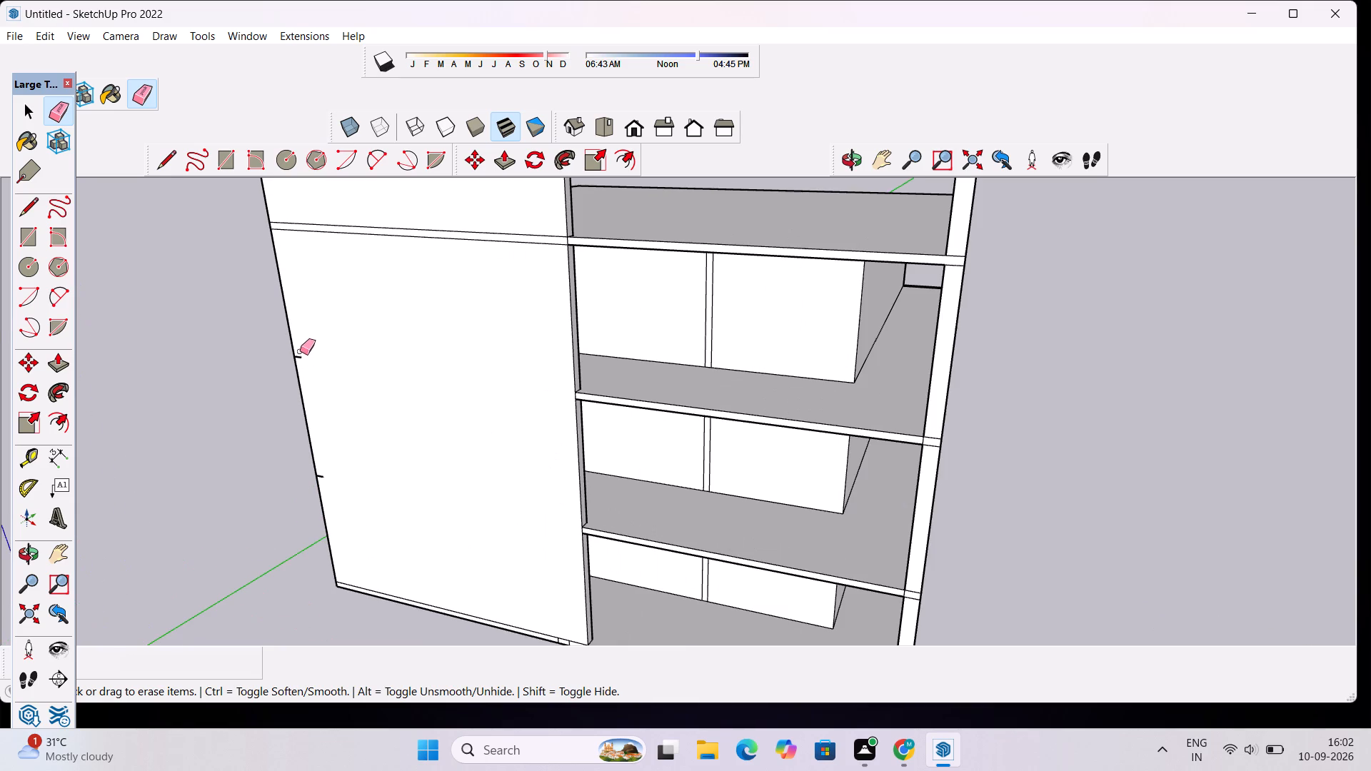
click(298, 359)
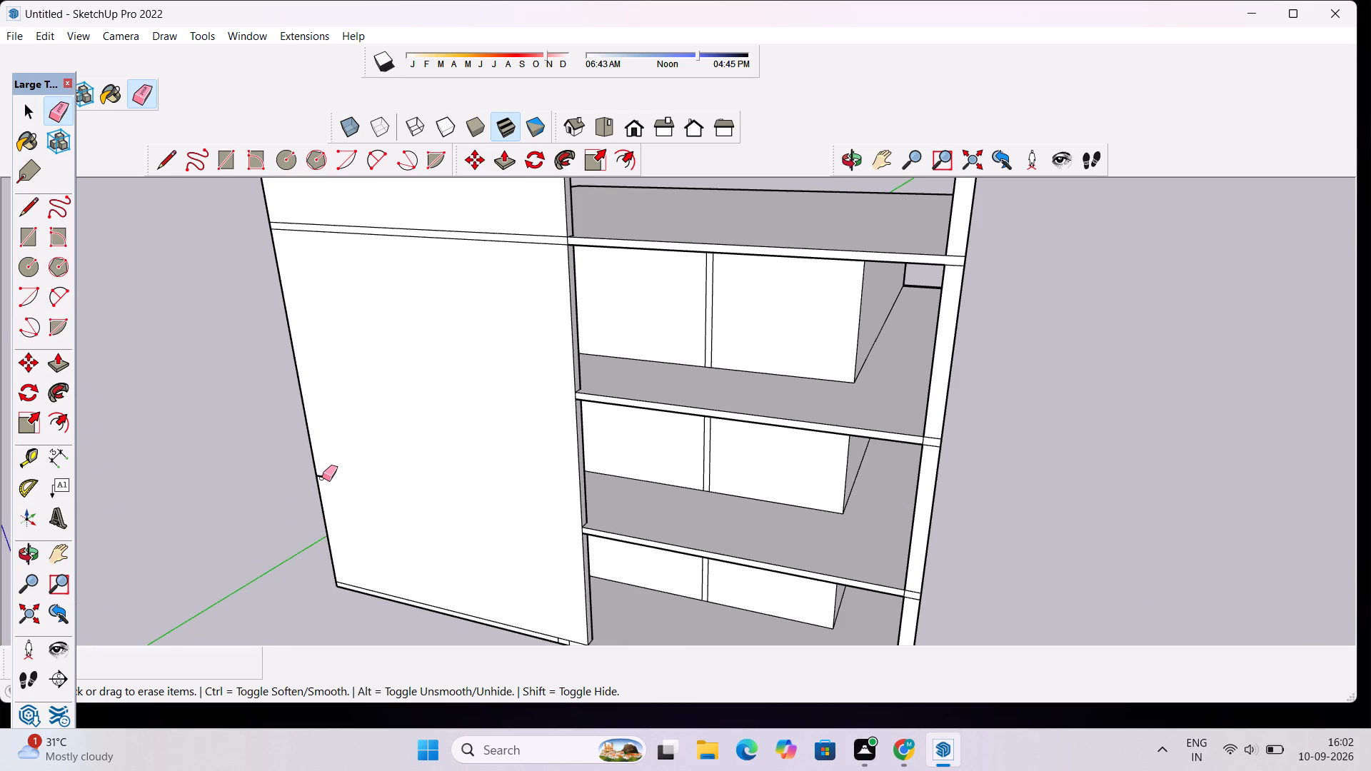
click(322, 478)
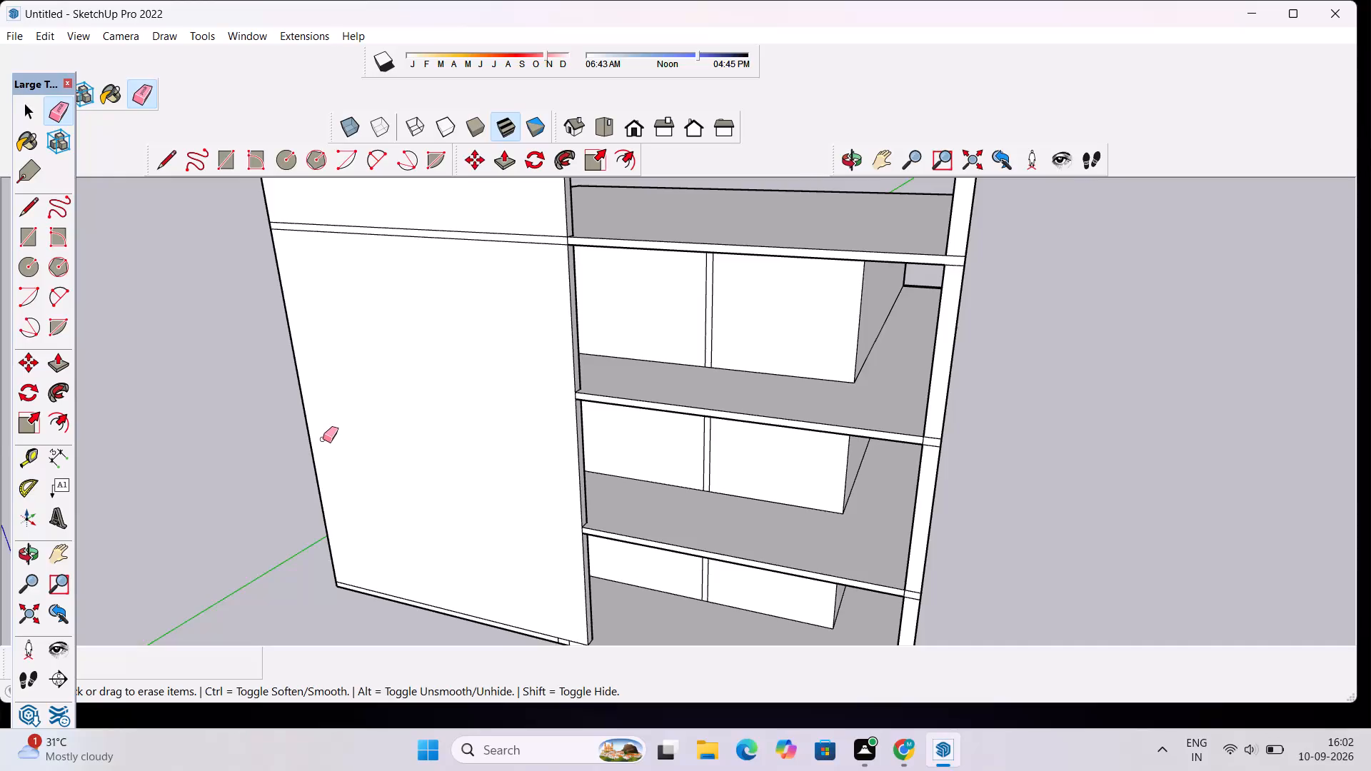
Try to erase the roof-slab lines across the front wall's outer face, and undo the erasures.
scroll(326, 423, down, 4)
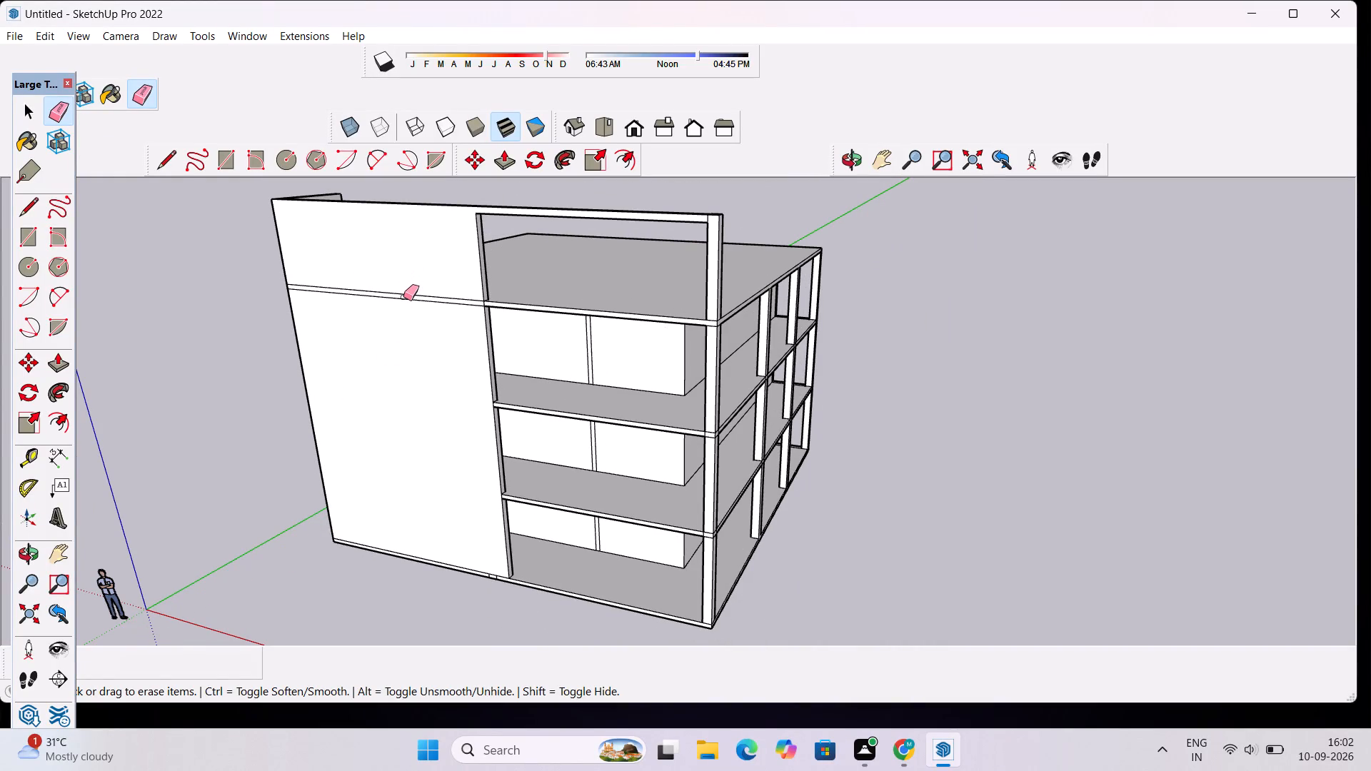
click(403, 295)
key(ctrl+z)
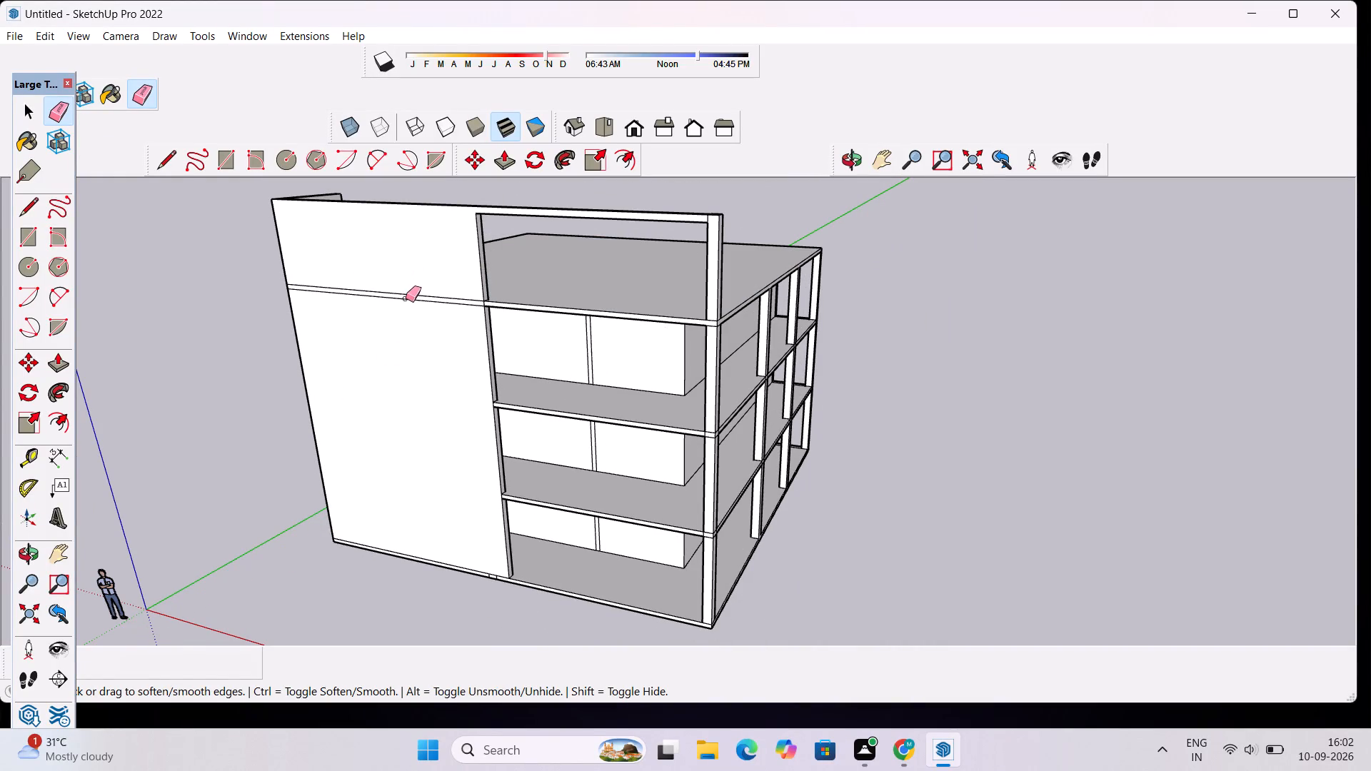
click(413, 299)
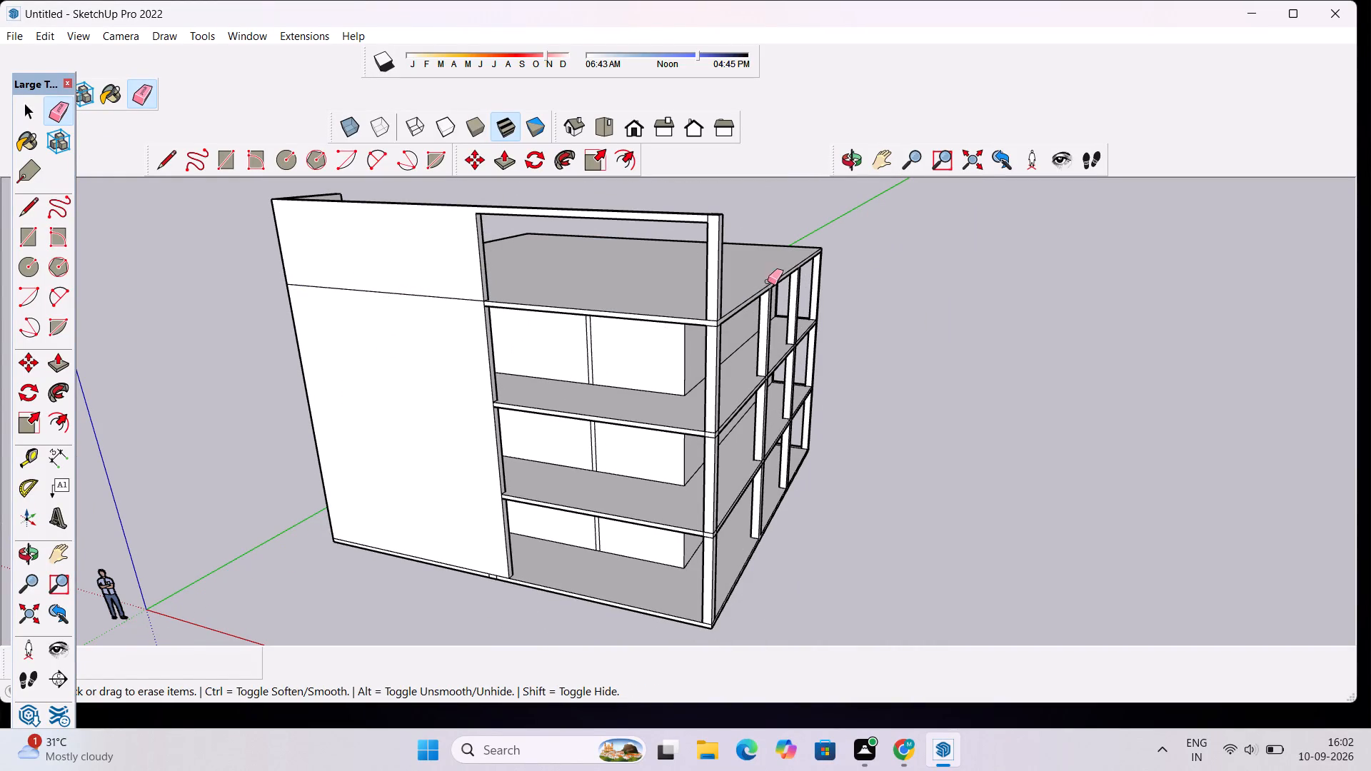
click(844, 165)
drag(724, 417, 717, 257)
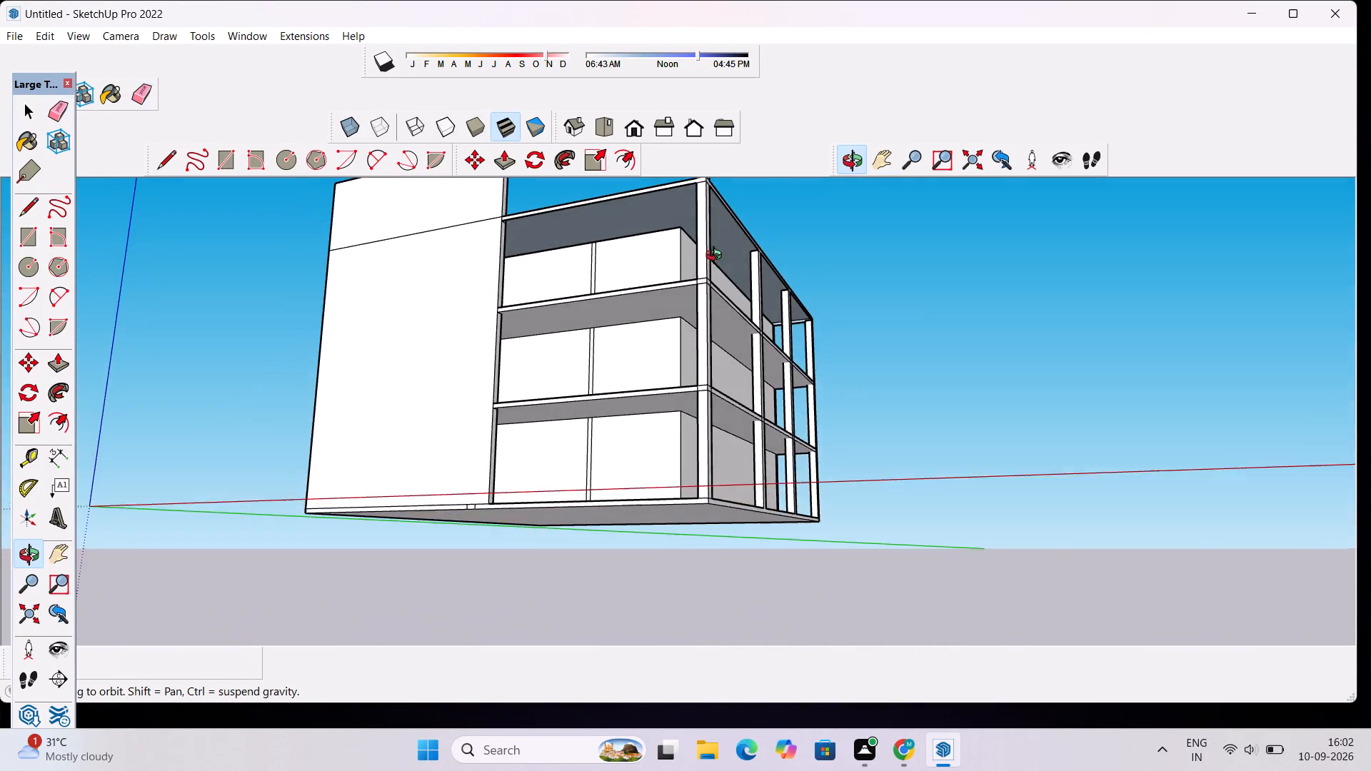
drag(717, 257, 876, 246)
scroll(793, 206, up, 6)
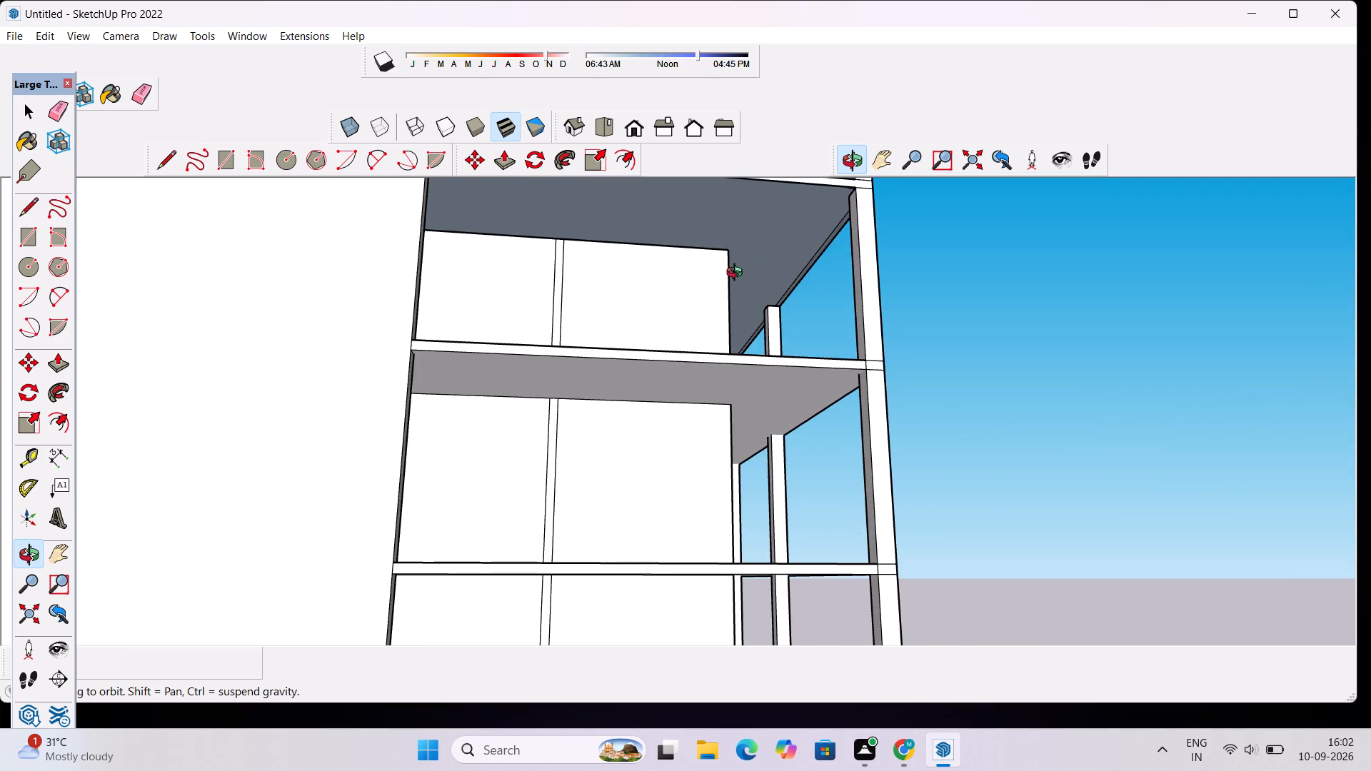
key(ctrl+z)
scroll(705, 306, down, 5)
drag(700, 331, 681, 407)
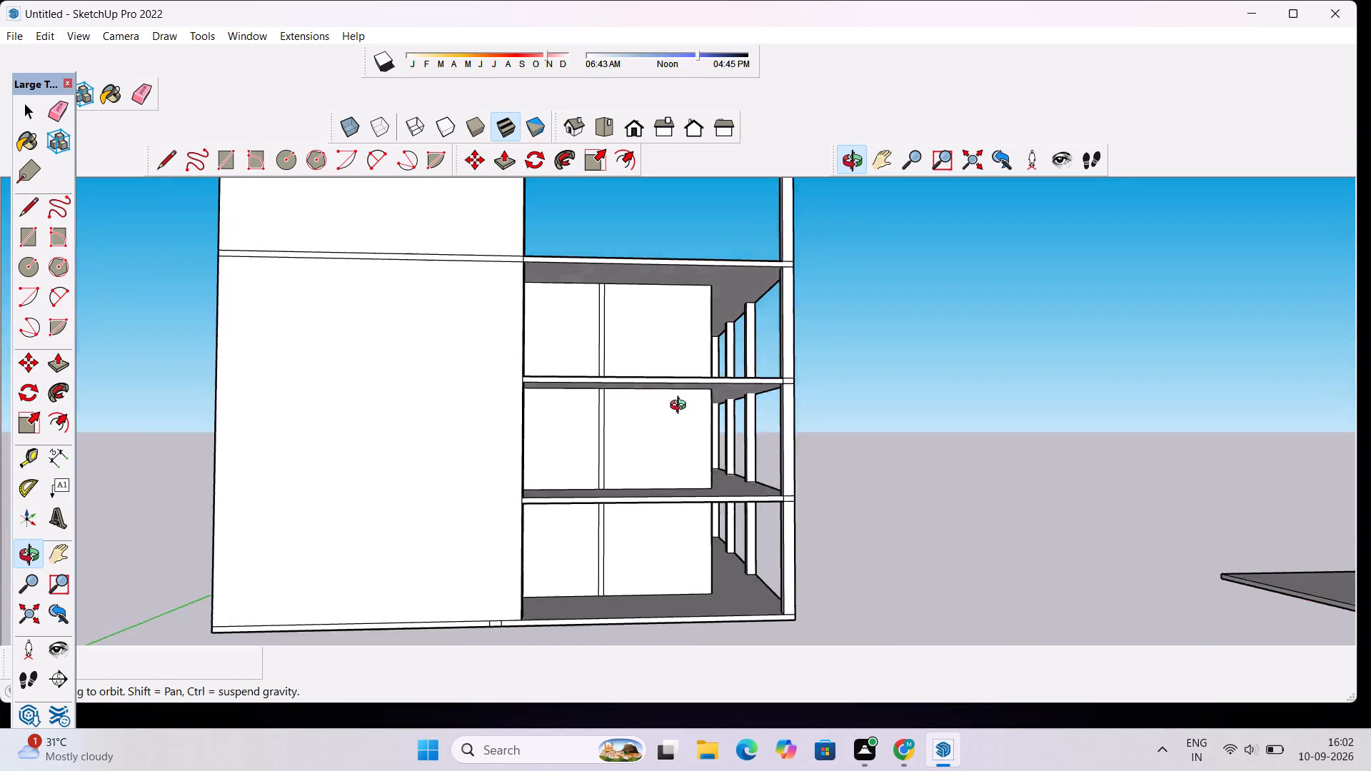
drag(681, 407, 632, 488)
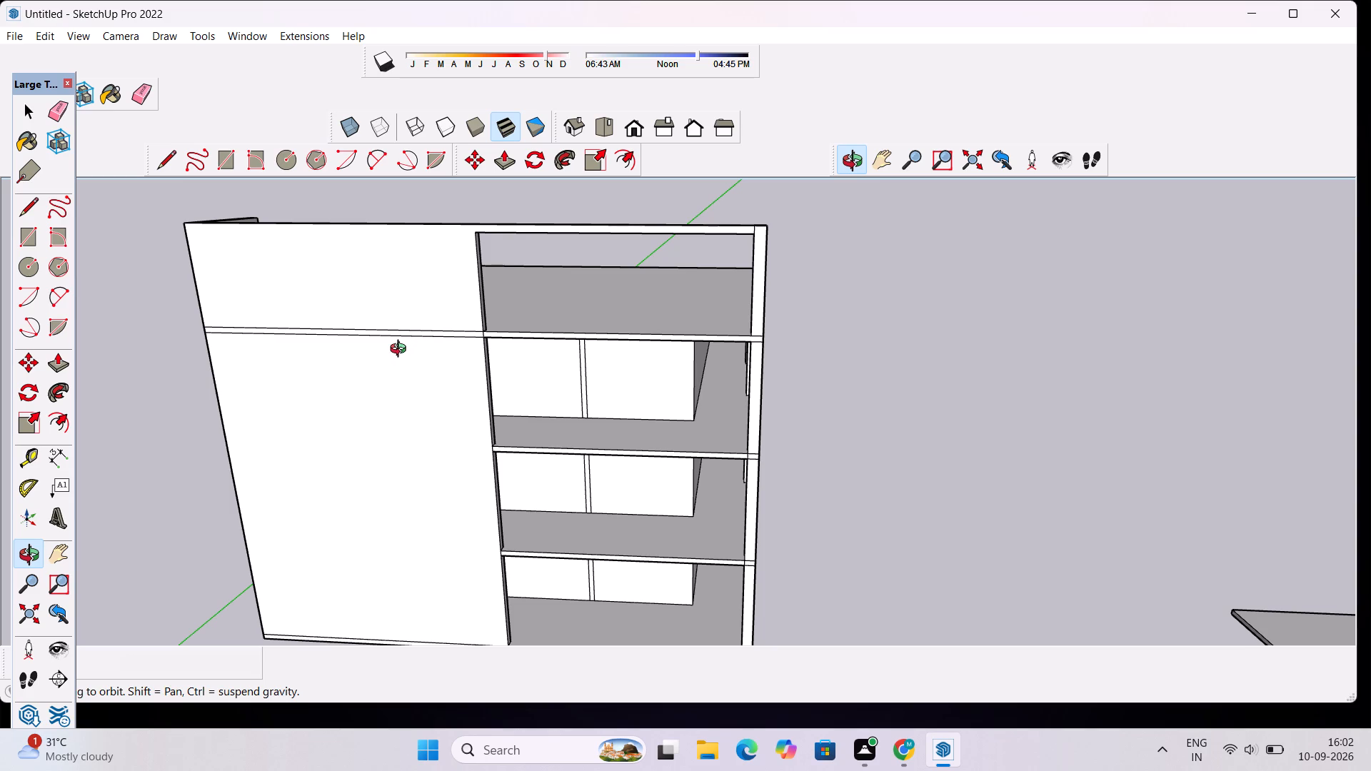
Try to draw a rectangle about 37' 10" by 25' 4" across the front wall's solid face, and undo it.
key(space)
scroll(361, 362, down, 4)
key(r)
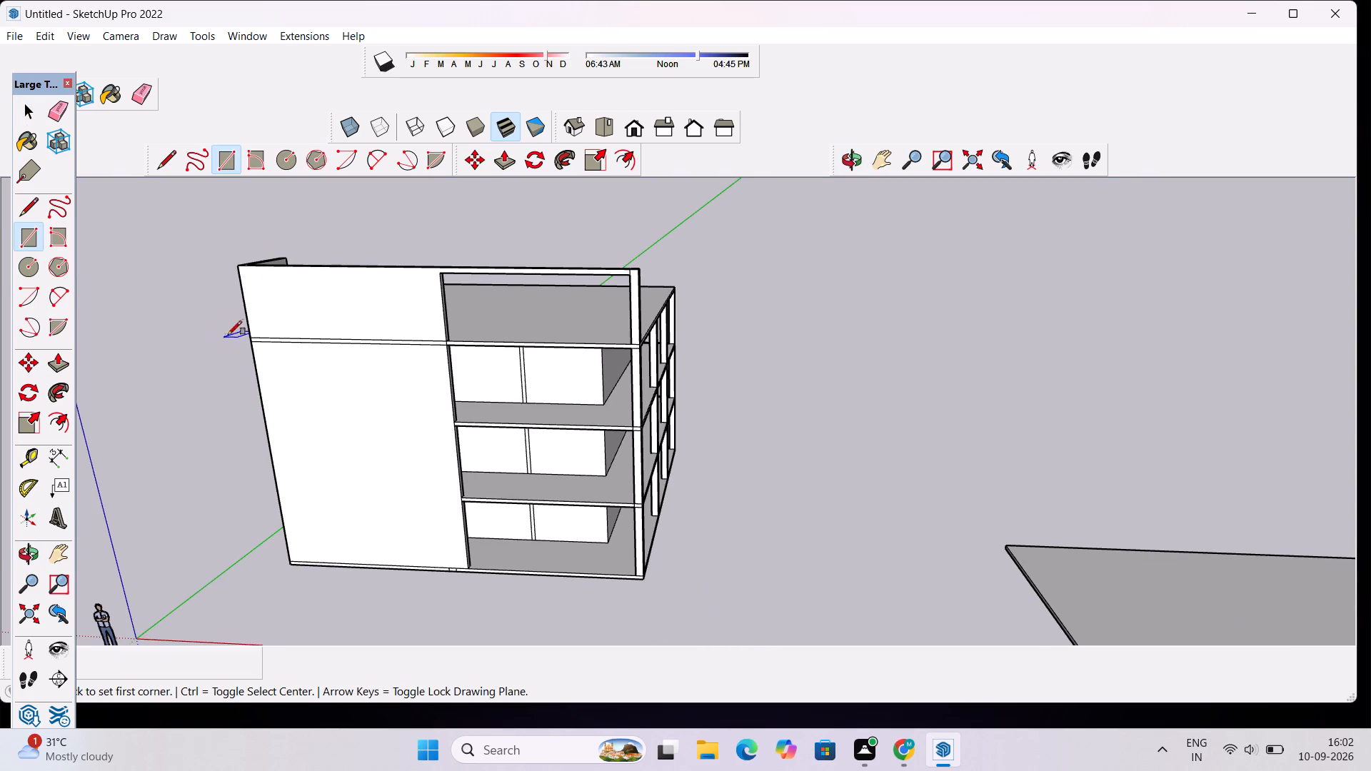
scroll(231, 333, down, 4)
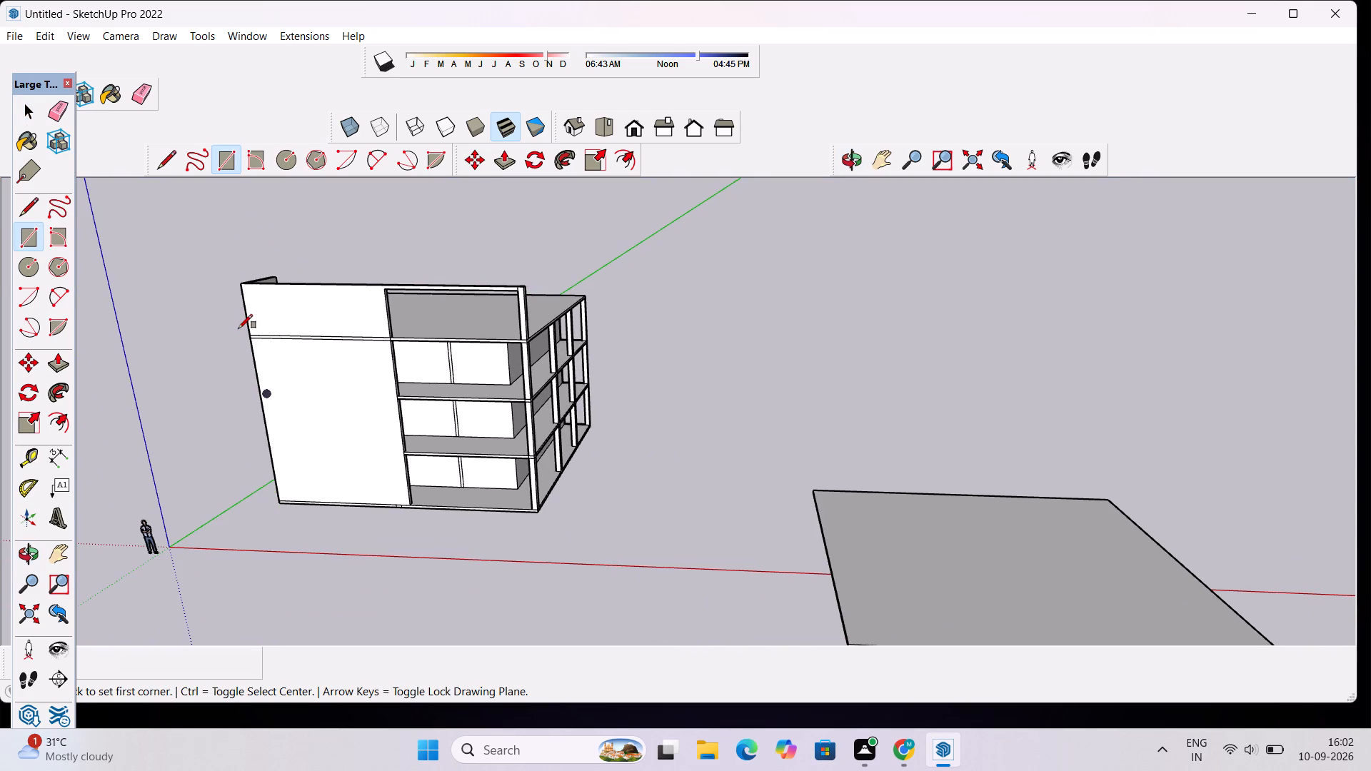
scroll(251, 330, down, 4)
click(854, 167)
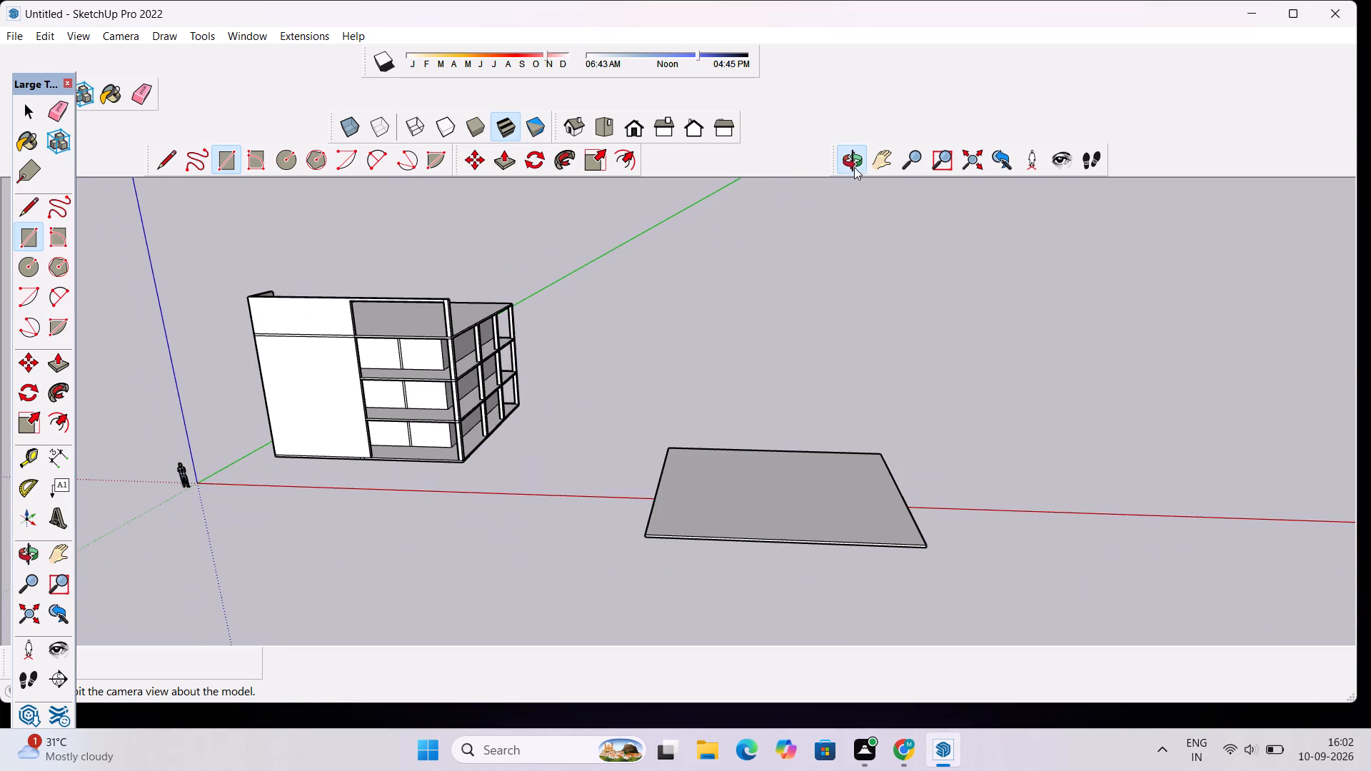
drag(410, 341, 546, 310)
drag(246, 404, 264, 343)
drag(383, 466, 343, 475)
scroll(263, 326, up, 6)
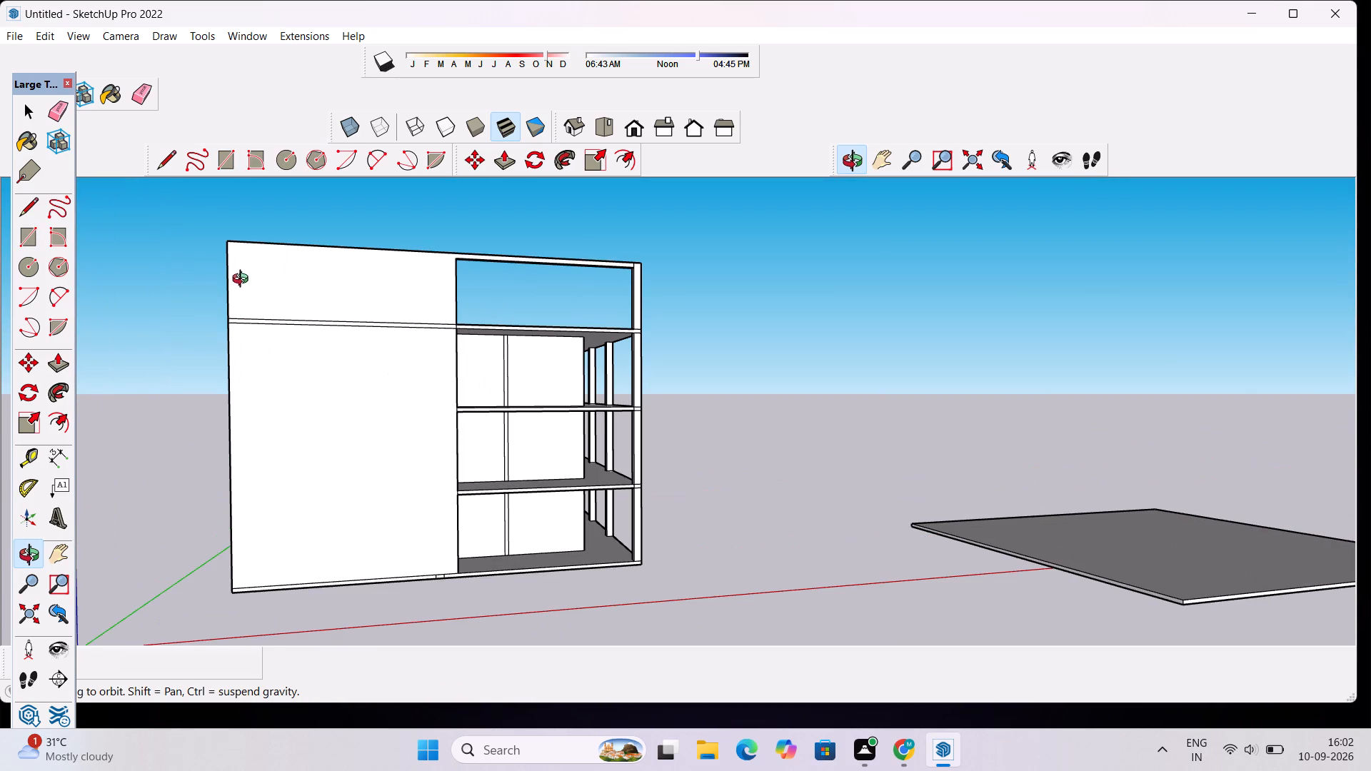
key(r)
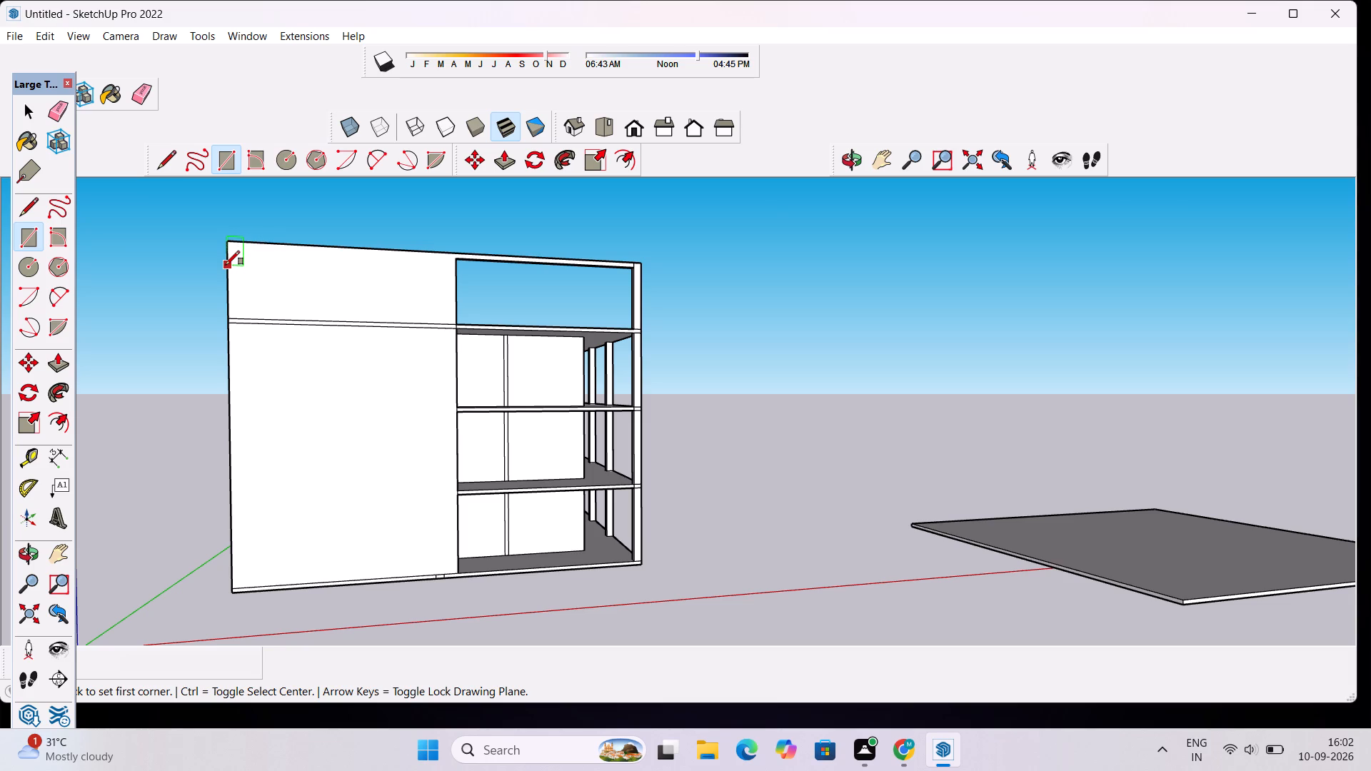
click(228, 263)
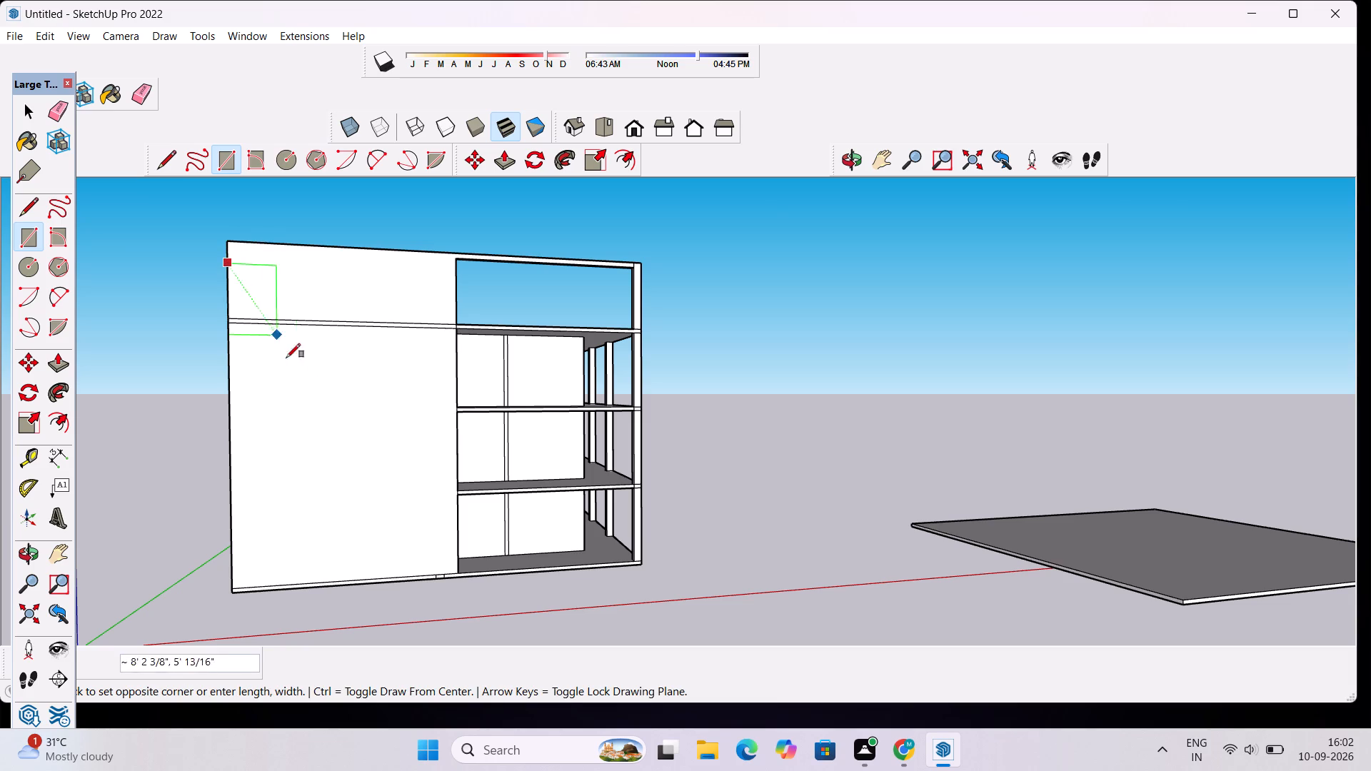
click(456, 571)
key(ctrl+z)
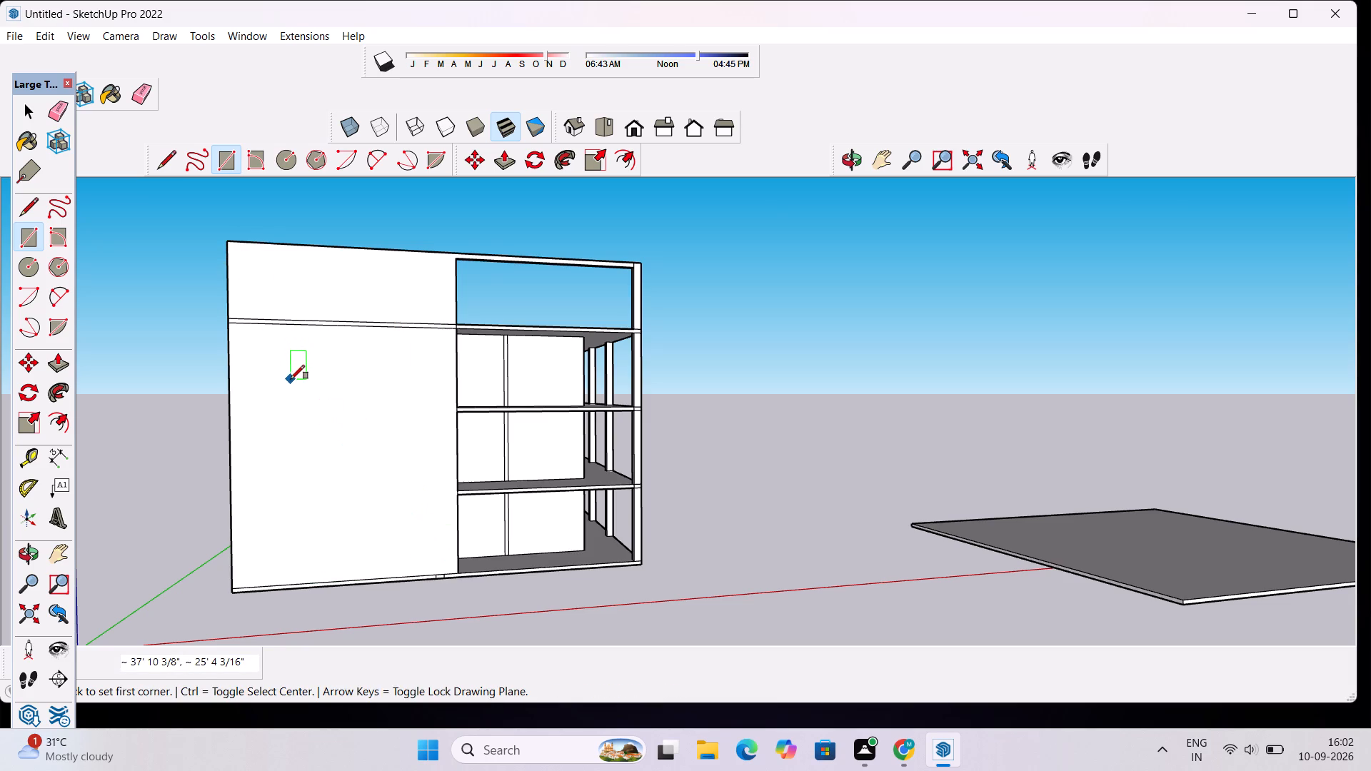
Draw a rectangle about 36' by 25' 4" over the front wall's solid face, from the outer edge below the roofline to the ground-floor opening's lower corner.
click(231, 276)
scroll(461, 581, up, 4)
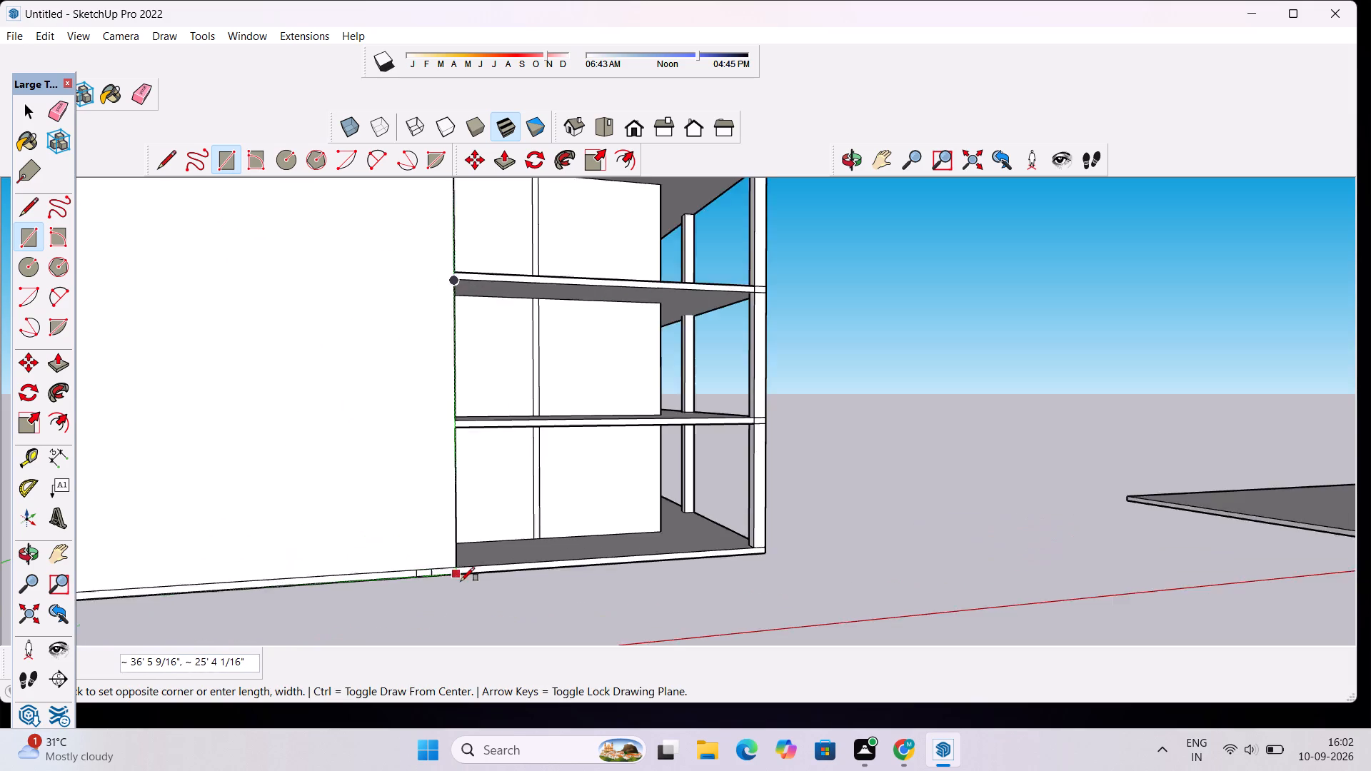
scroll(461, 581, up, 13)
click(449, 545)
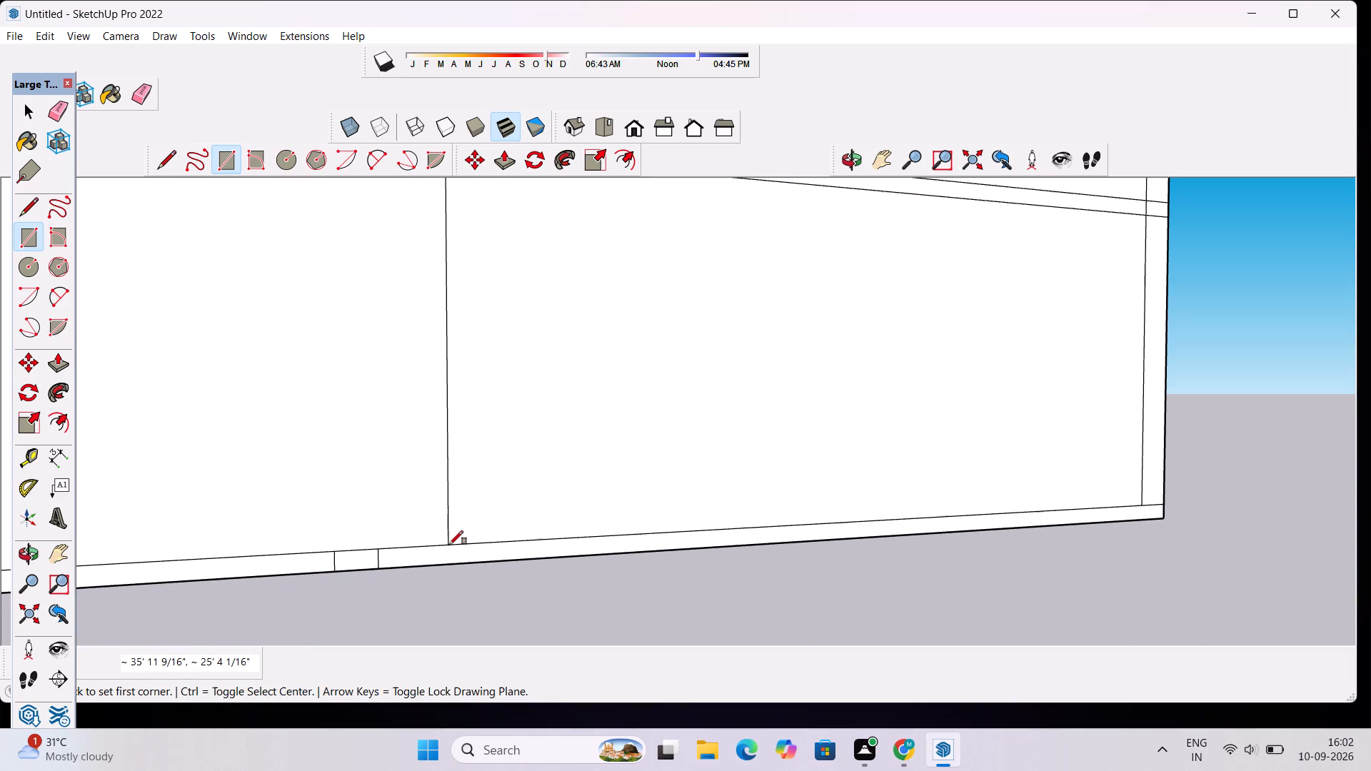
Delete the faces filling the four openings beside the front wall, from the ground floor up to the rooftop frame.
key(space)
click(523, 485)
key(Delete)
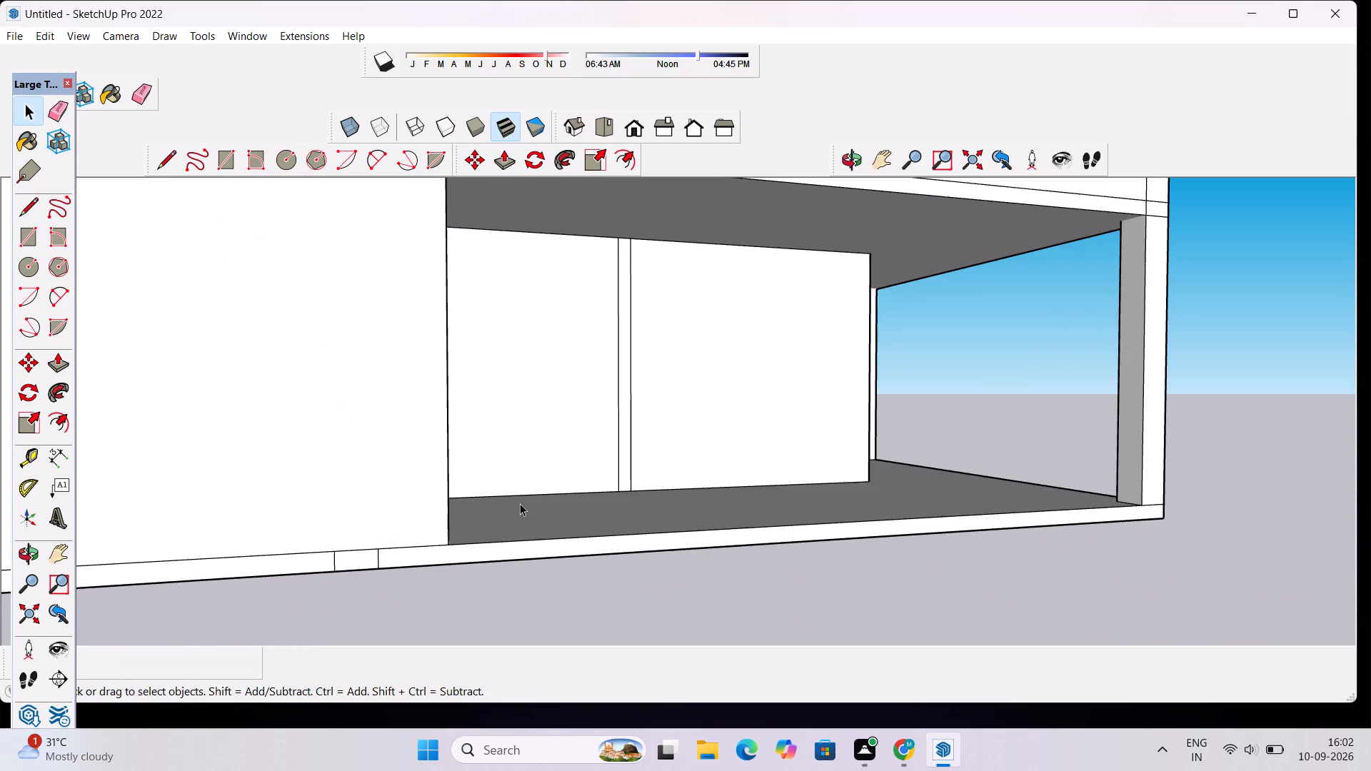
scroll(518, 508, down, 14)
click(539, 398)
key(Delete)
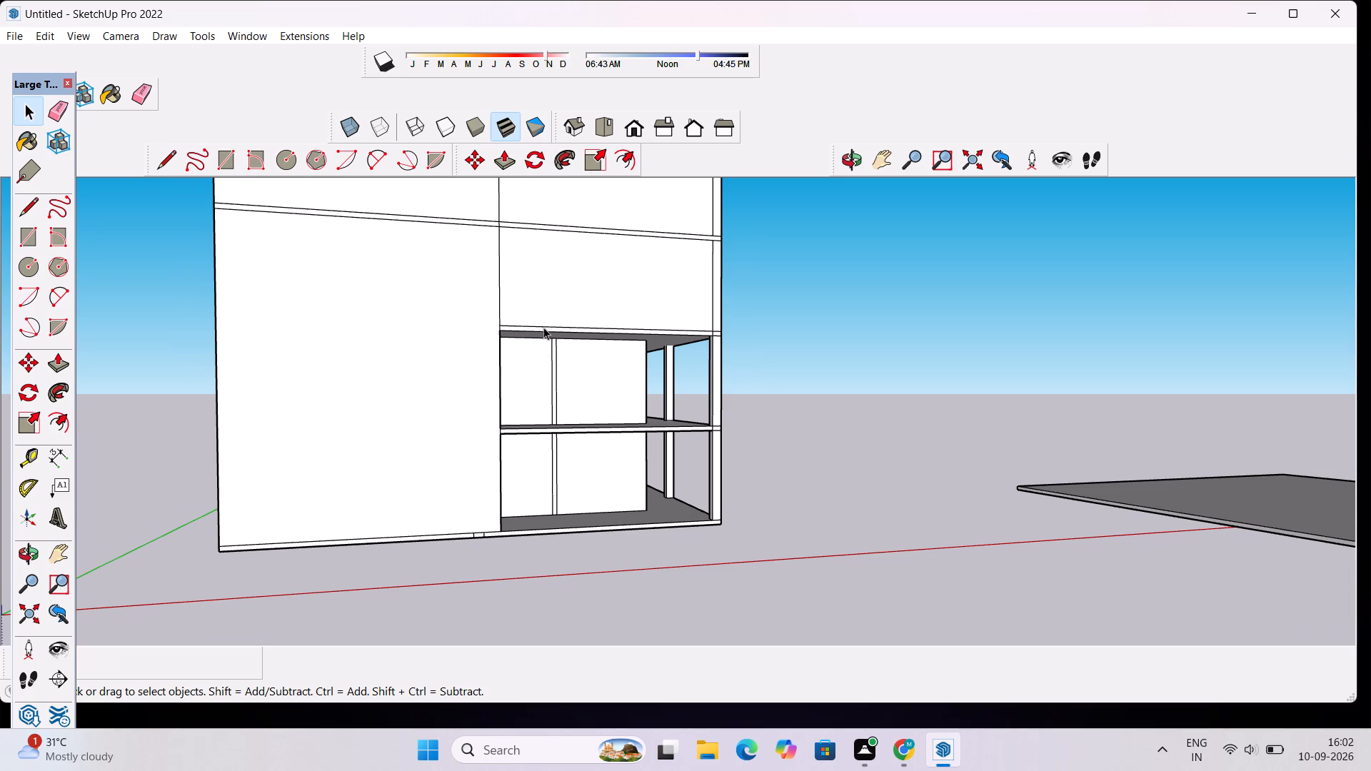
click(551, 313)
key(Delete)
click(601, 207)
scroll(606, 227, down, 5)
key(Delete)
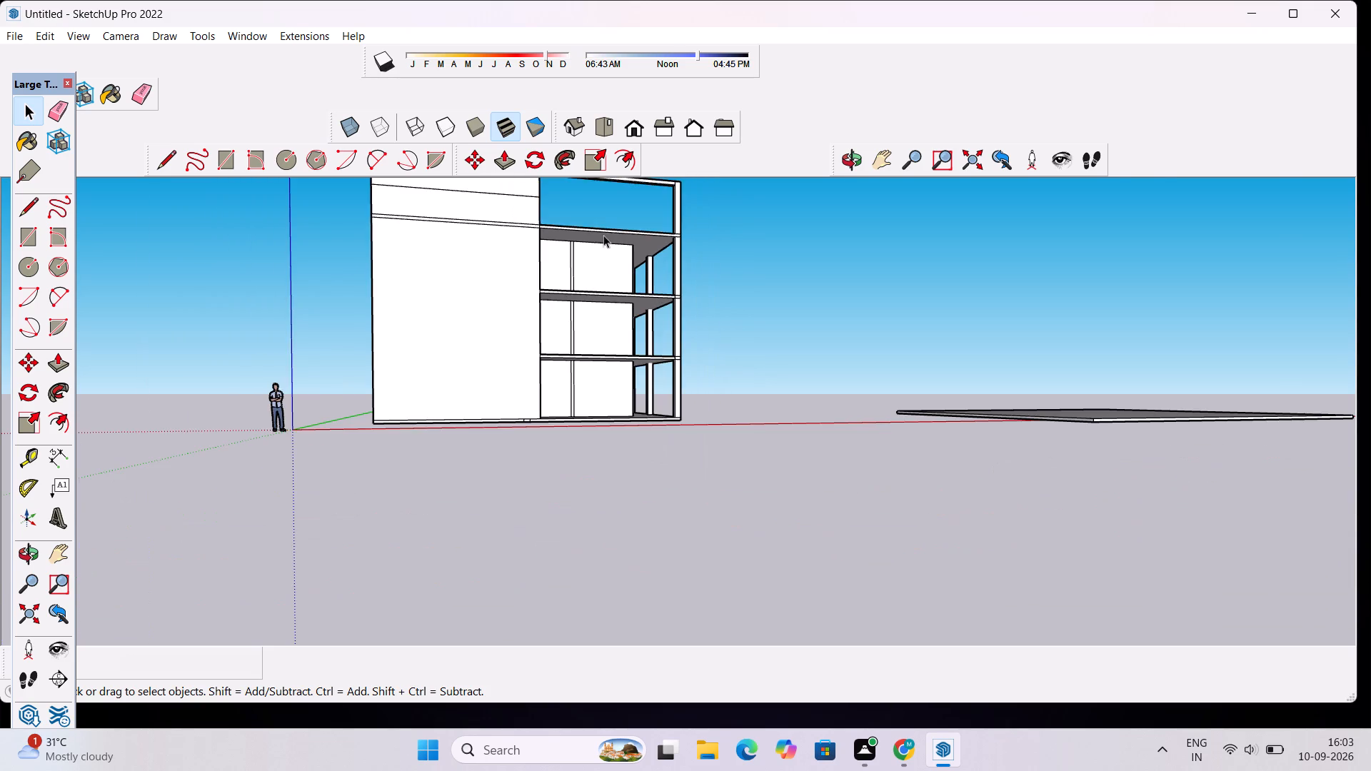
scroll(526, 293, down, 4)
scroll(487, 218, up, 7)
Draw an inset rectangle about 23' 11" by 22' 9" on the front wall's solid face, crossing the roof-slab lines.
key(r)
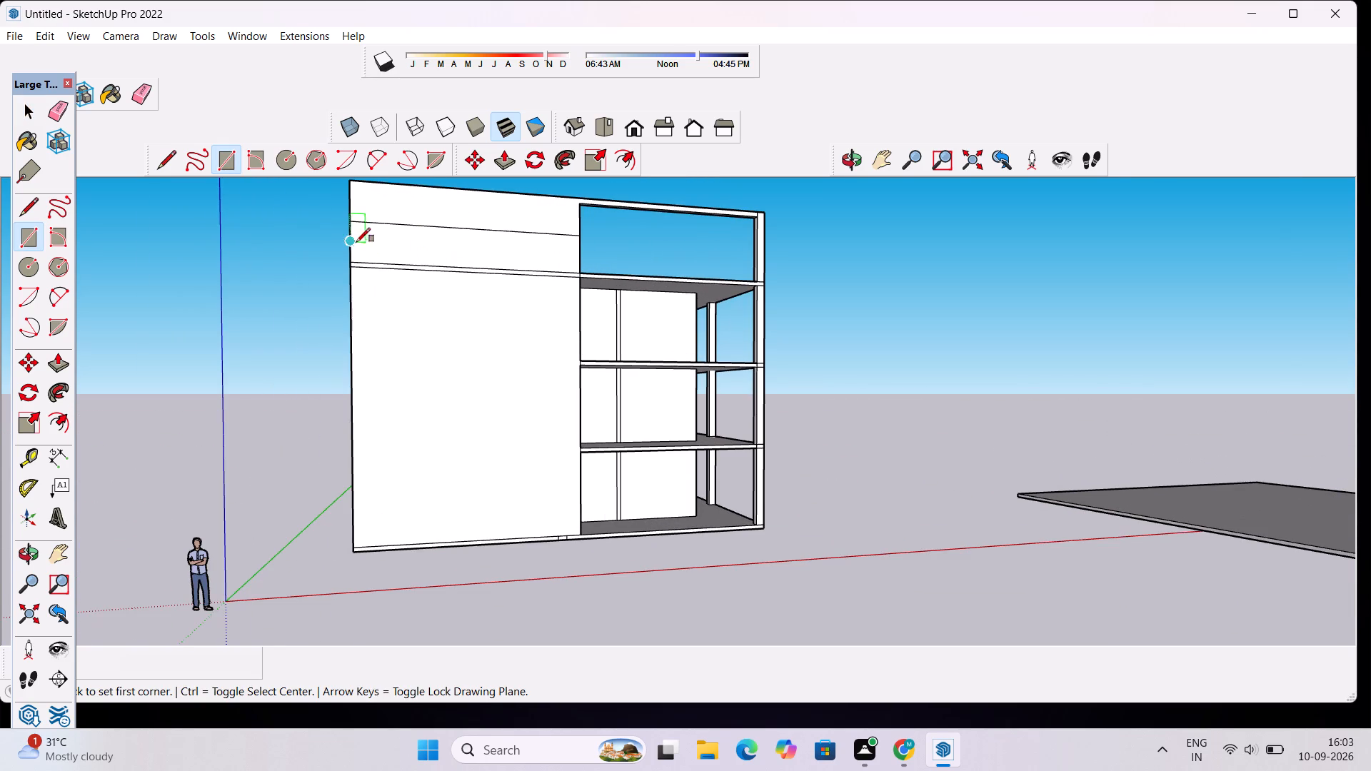
scroll(364, 239, up, 7)
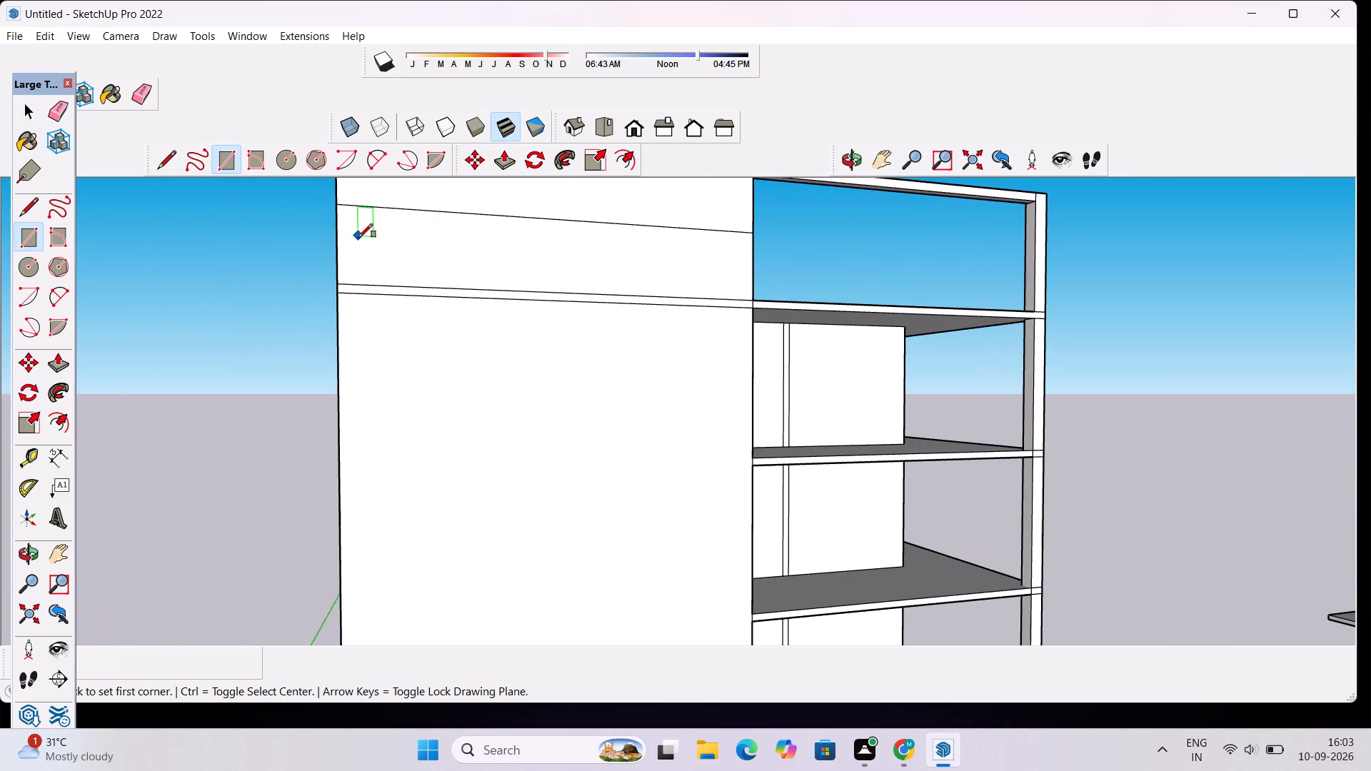
click(363, 238)
scroll(396, 301, down, 5)
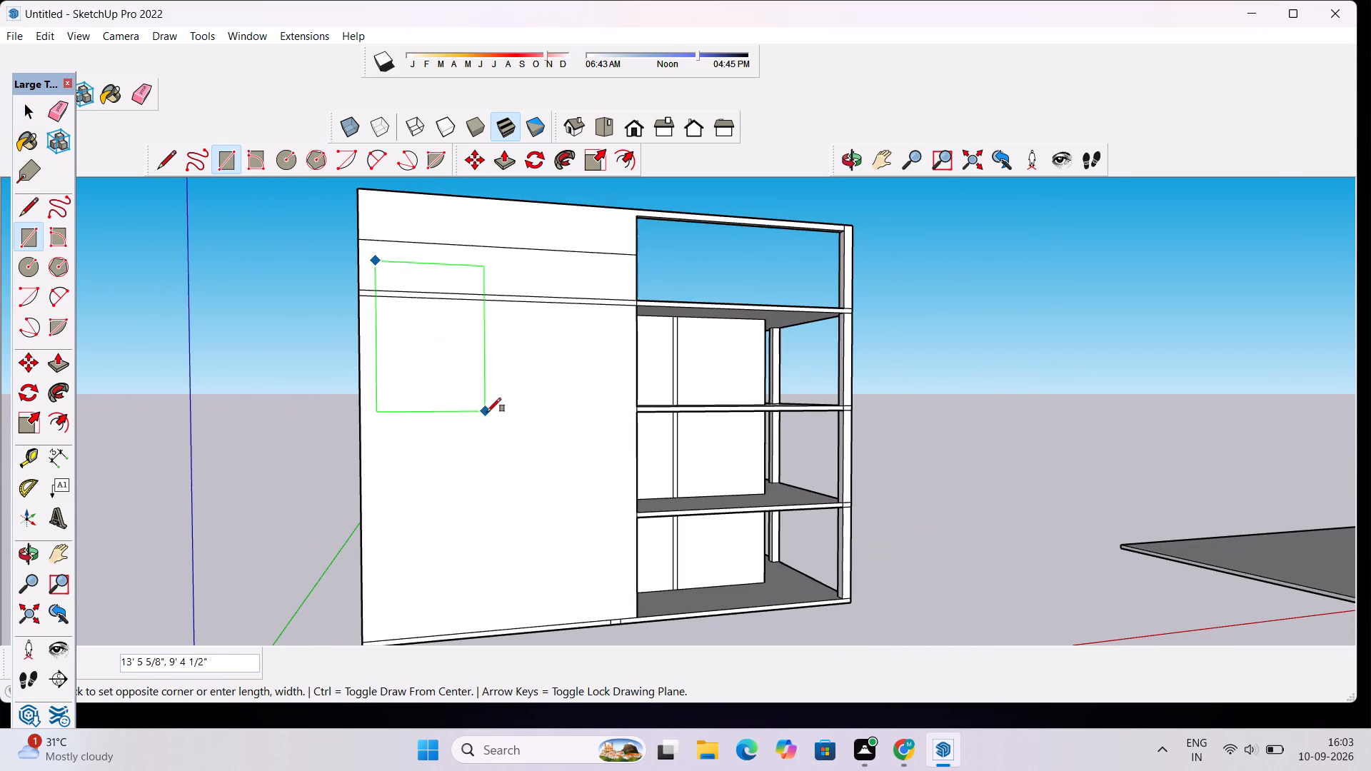
scroll(600, 540, down, 3)
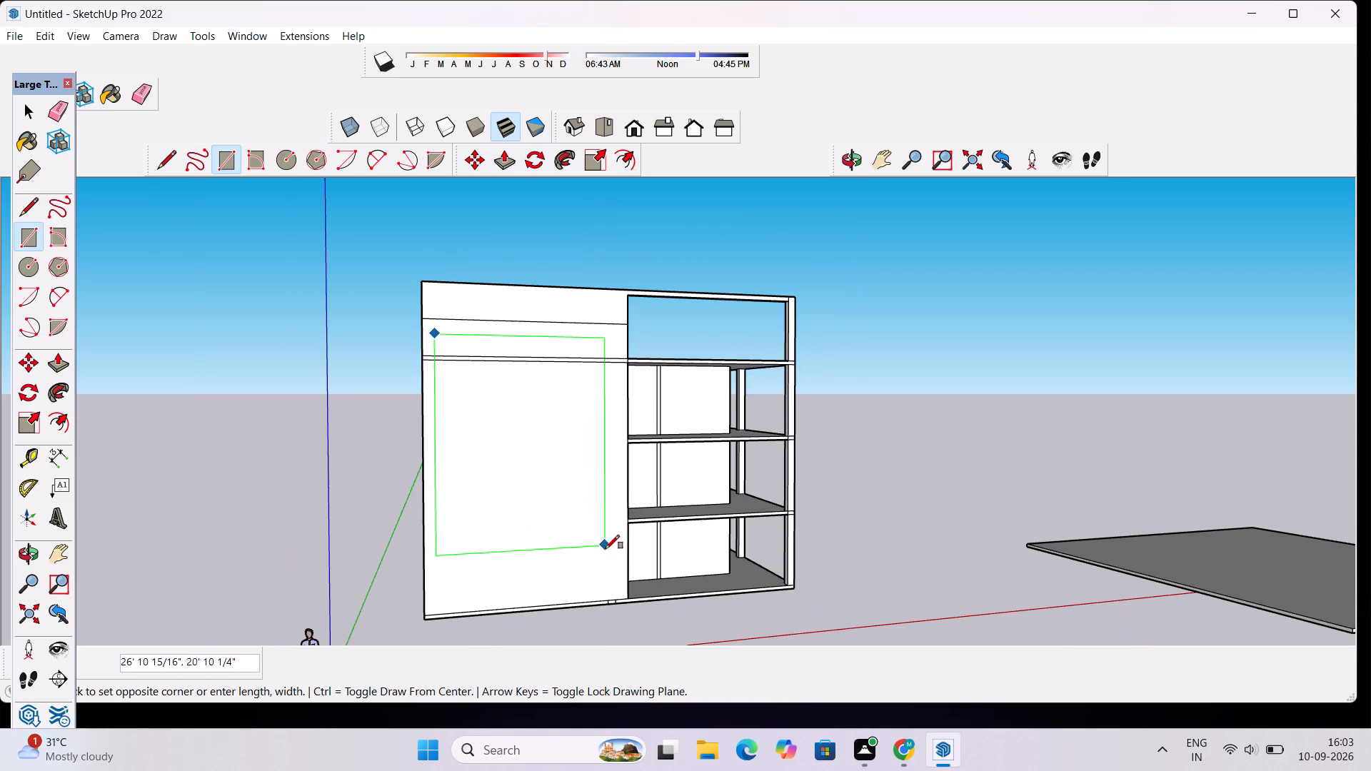
scroll(616, 585, up, 3)
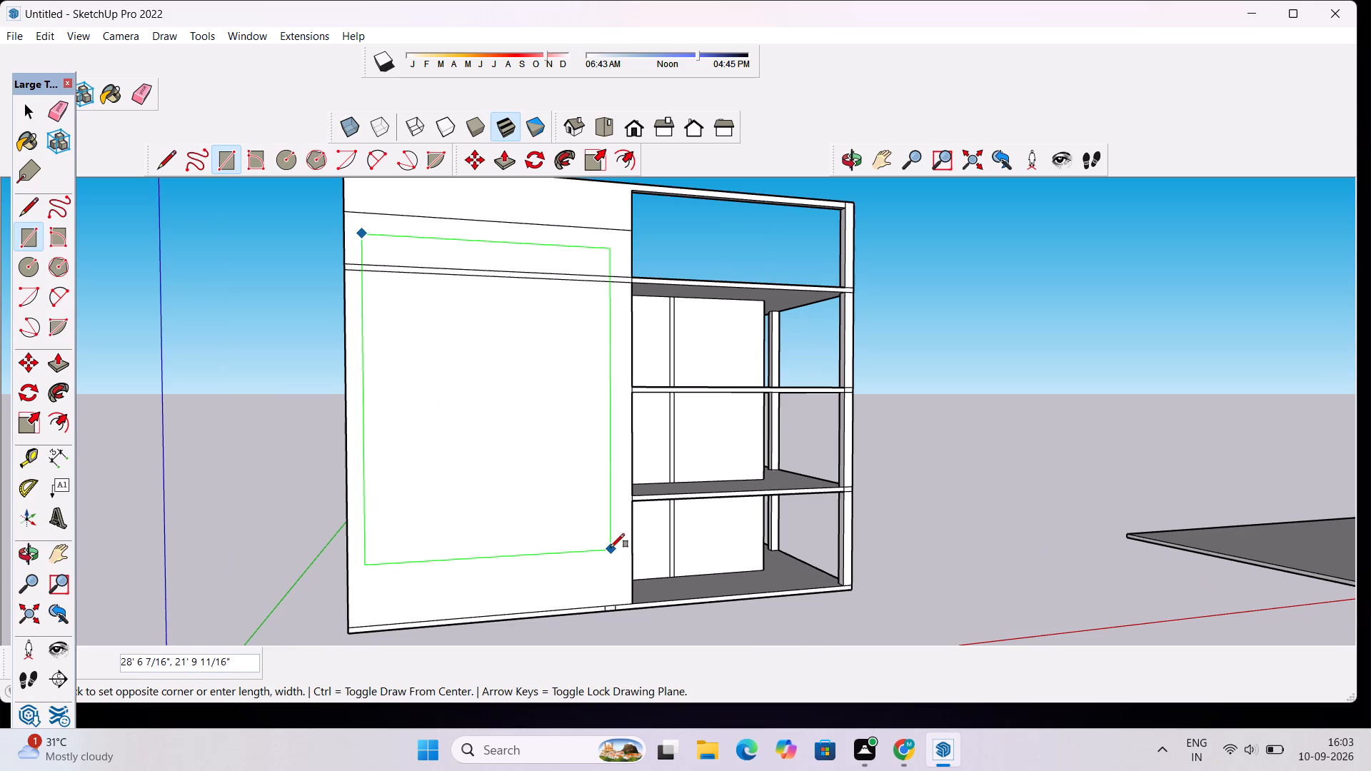
click(620, 499)
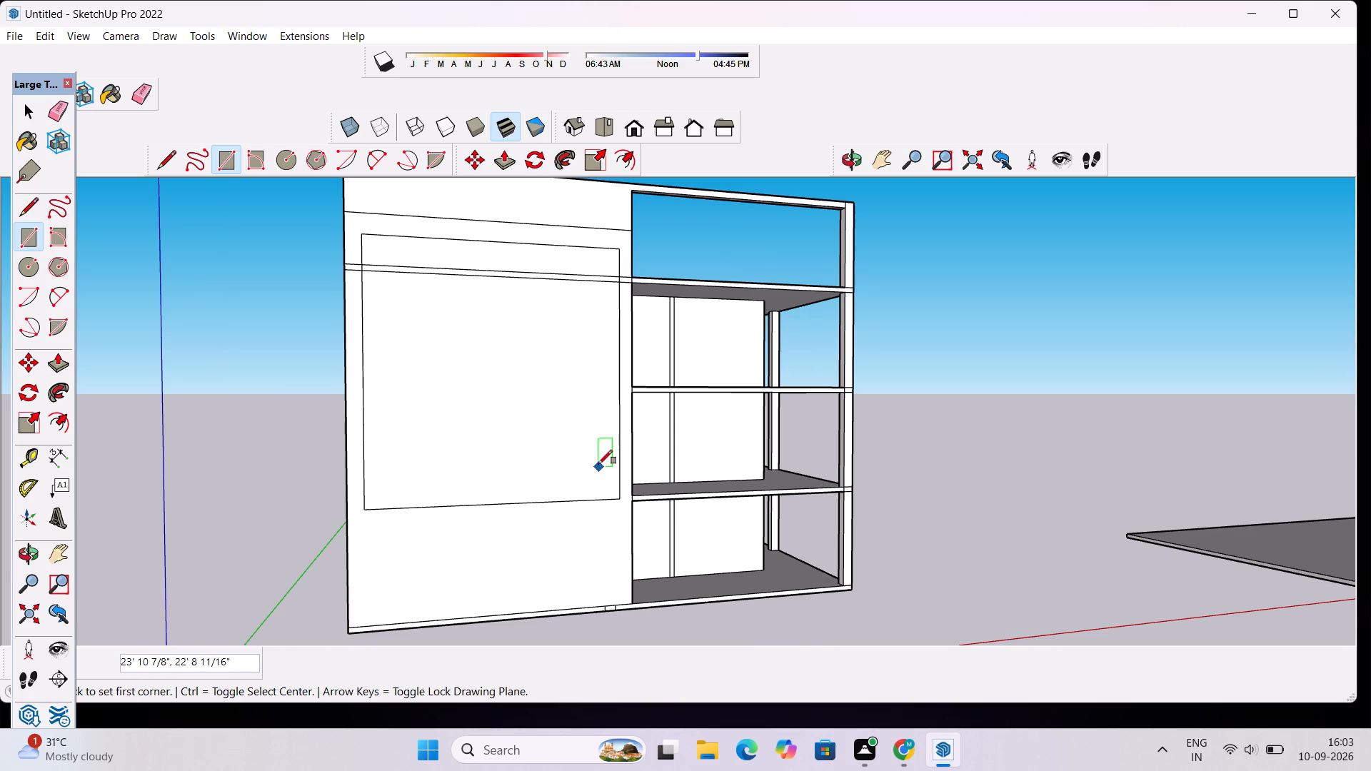
key(space)
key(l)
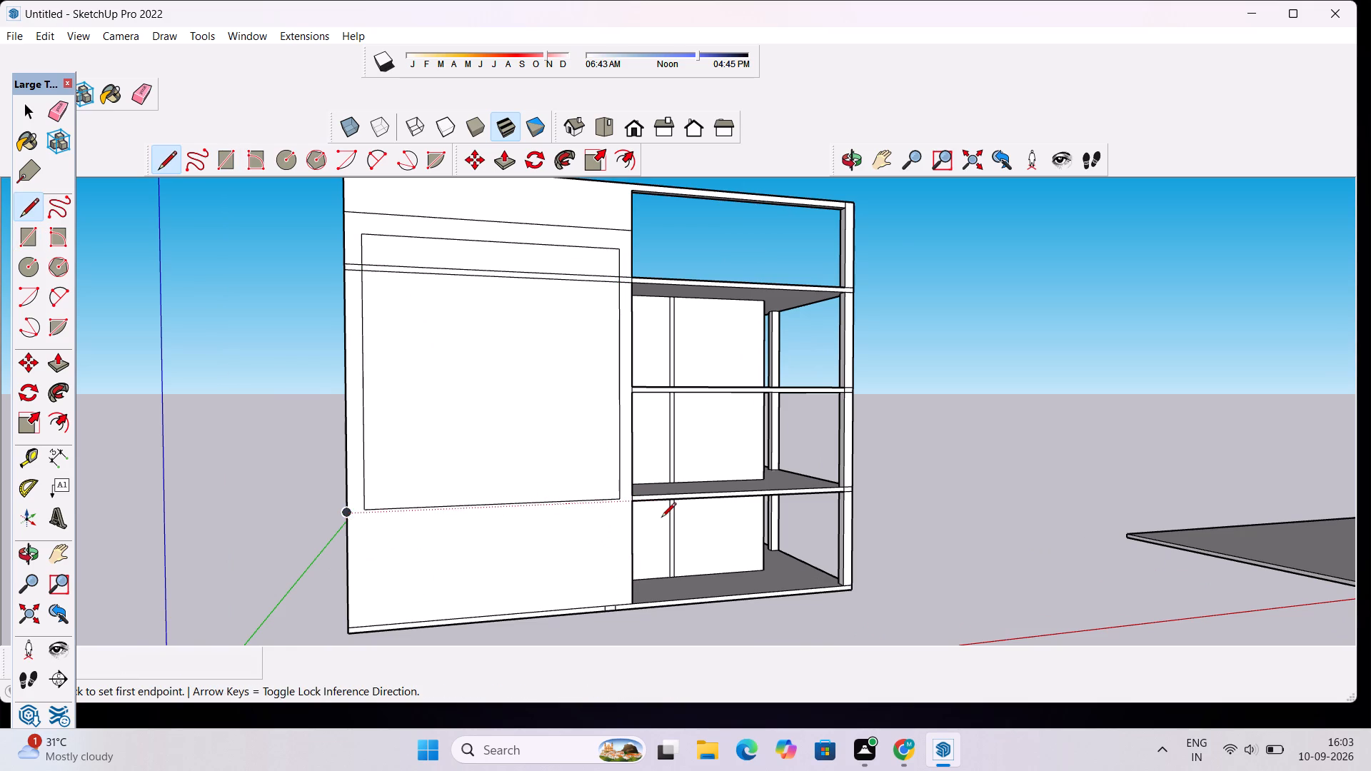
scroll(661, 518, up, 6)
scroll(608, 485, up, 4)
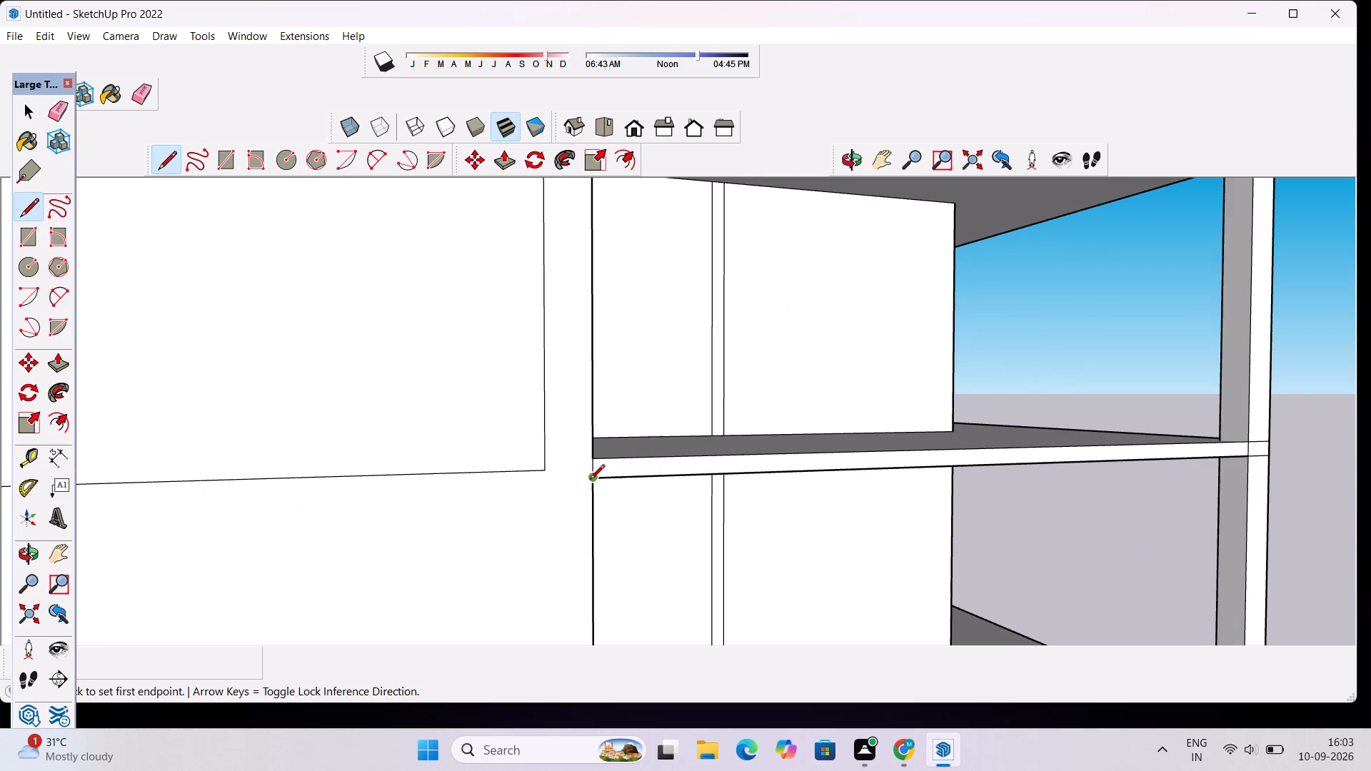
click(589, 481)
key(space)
Draw a 1' line down from the inset rectangle's lower corner nearest the openings, continuing about 1' 3" horizontally to the wall's inner edge.
scroll(584, 473, down, 13)
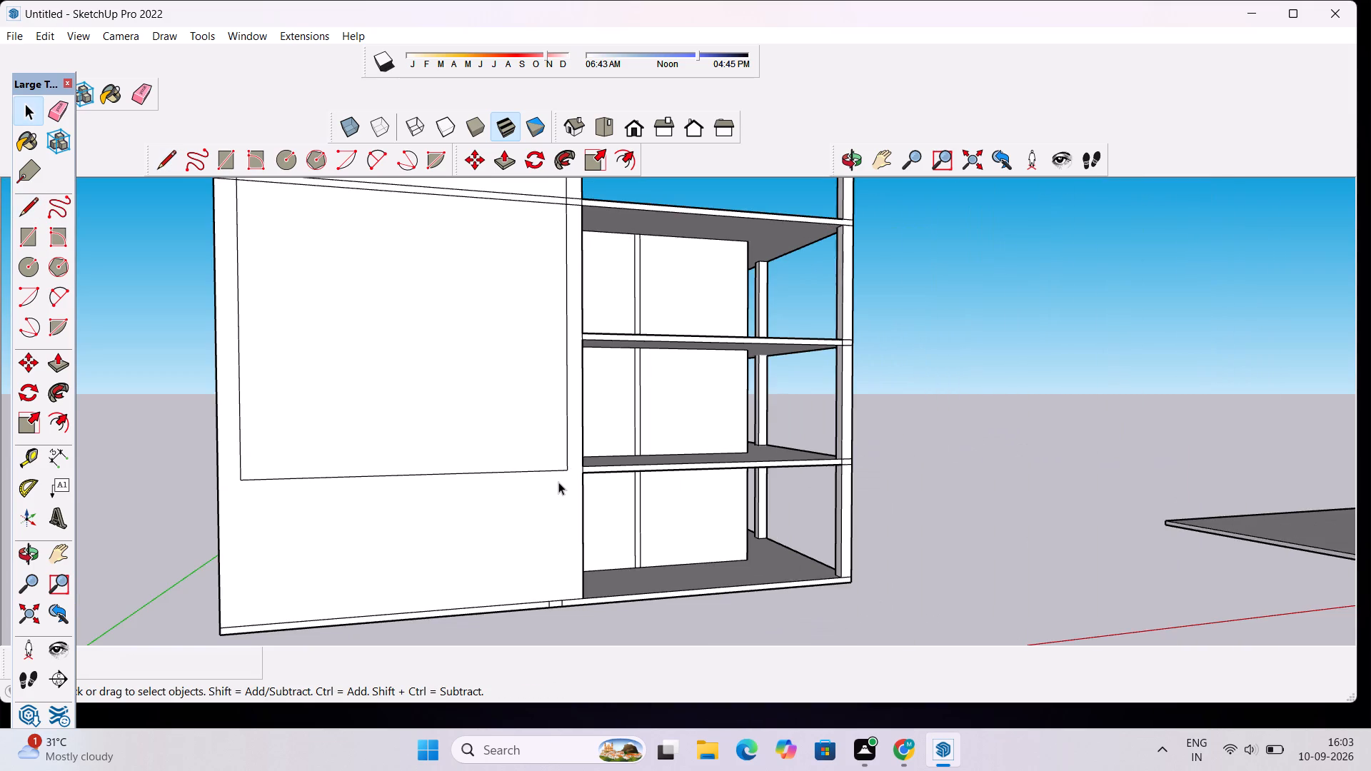
scroll(558, 482, up, 2)
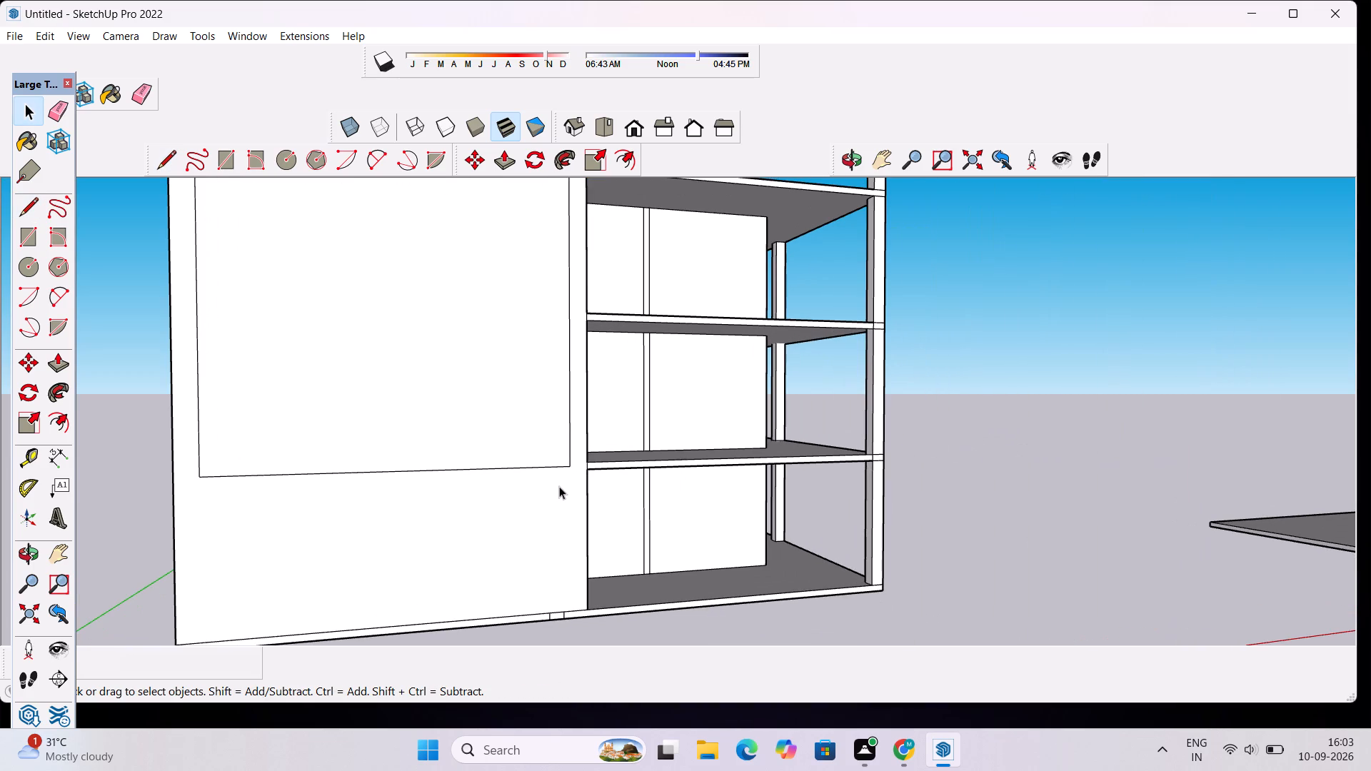
scroll(559, 486, up, 2)
key(l)
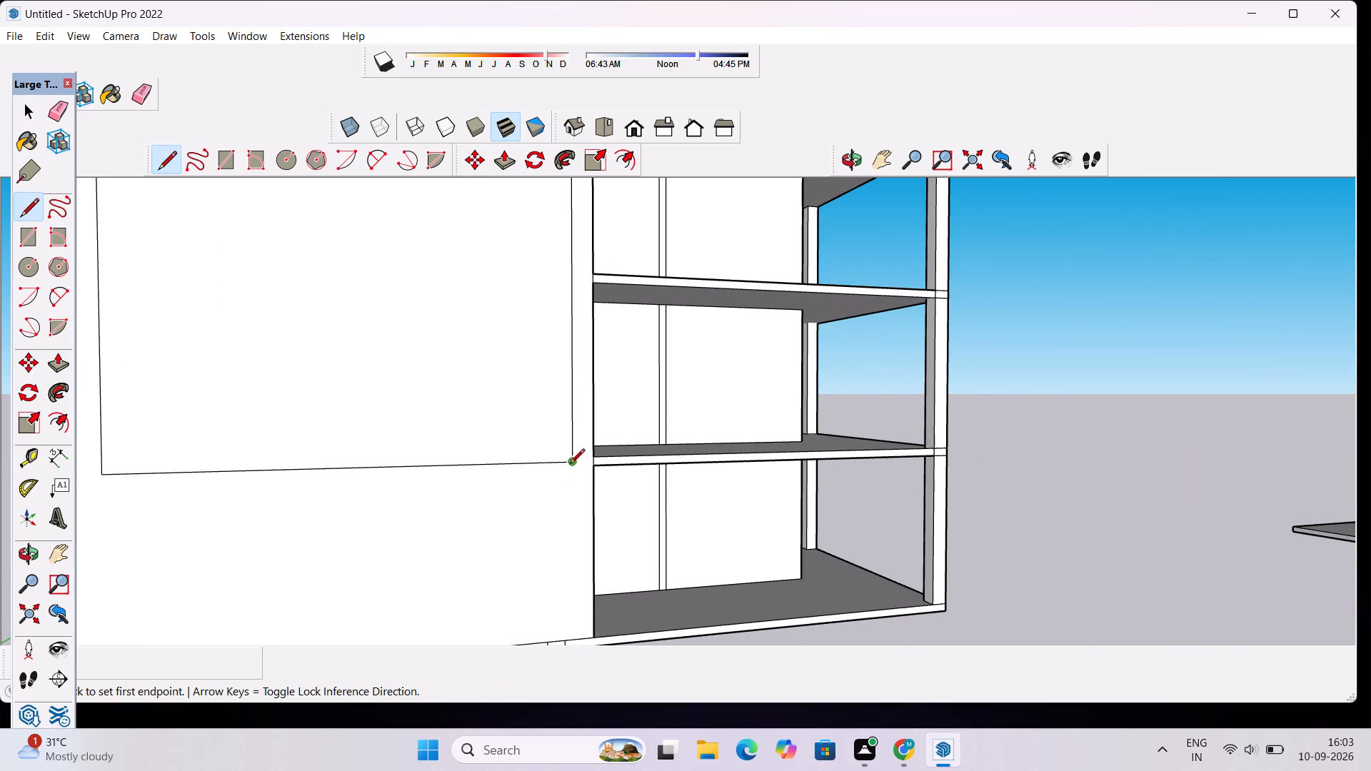
click(569, 464)
scroll(574, 471, up, 9)
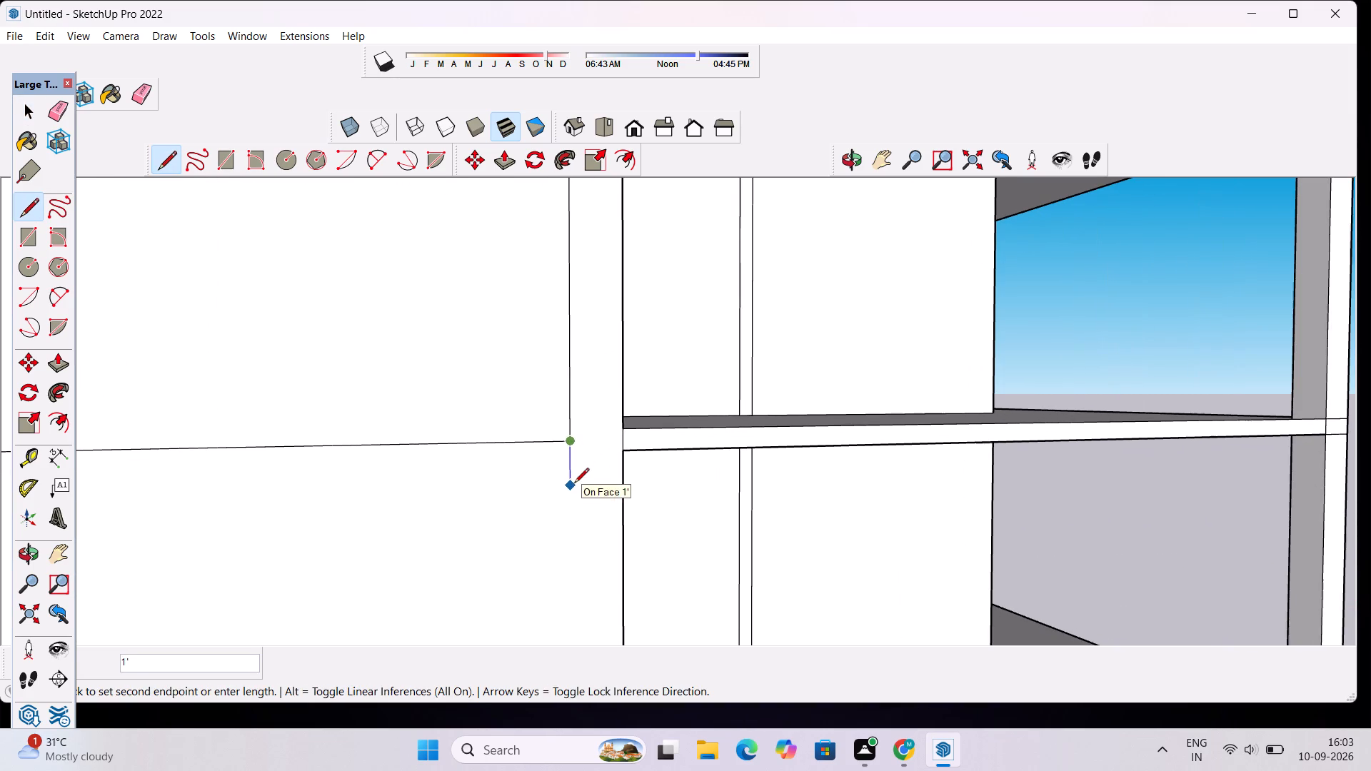
click(570, 485)
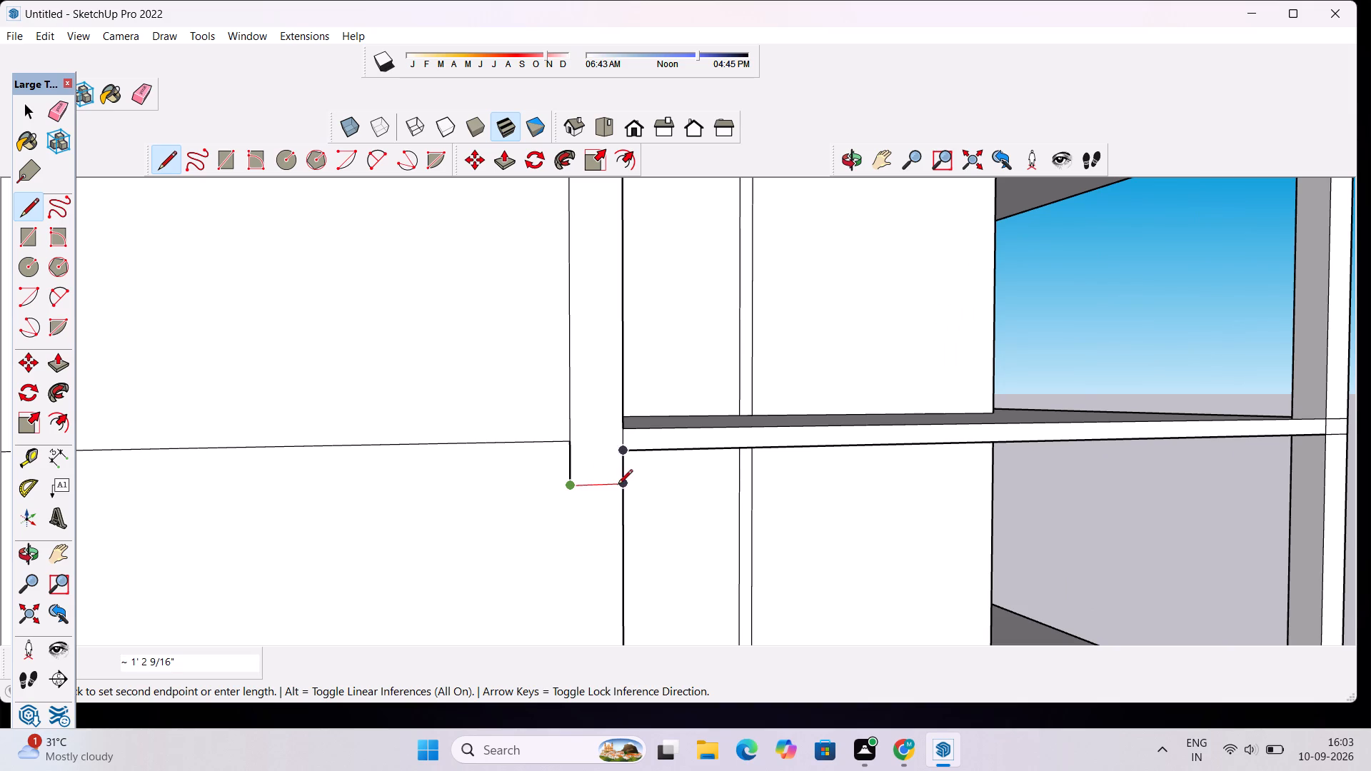
click(621, 487)
key(space)
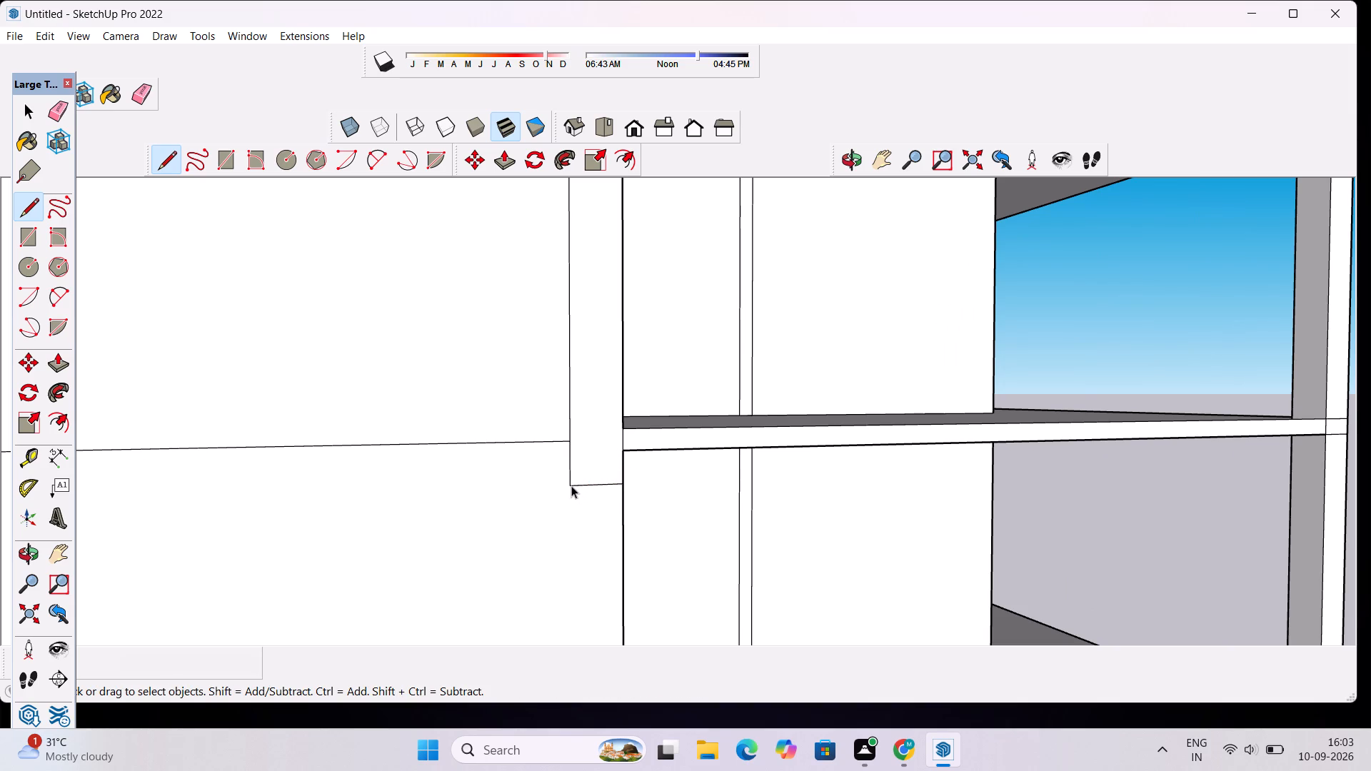
Draw a horizontal line about 24' 1 1/2" long from the 1' line's lower end to the front wall's outer edge.
key(l)
click(571, 485)
scroll(523, 484, down, 12)
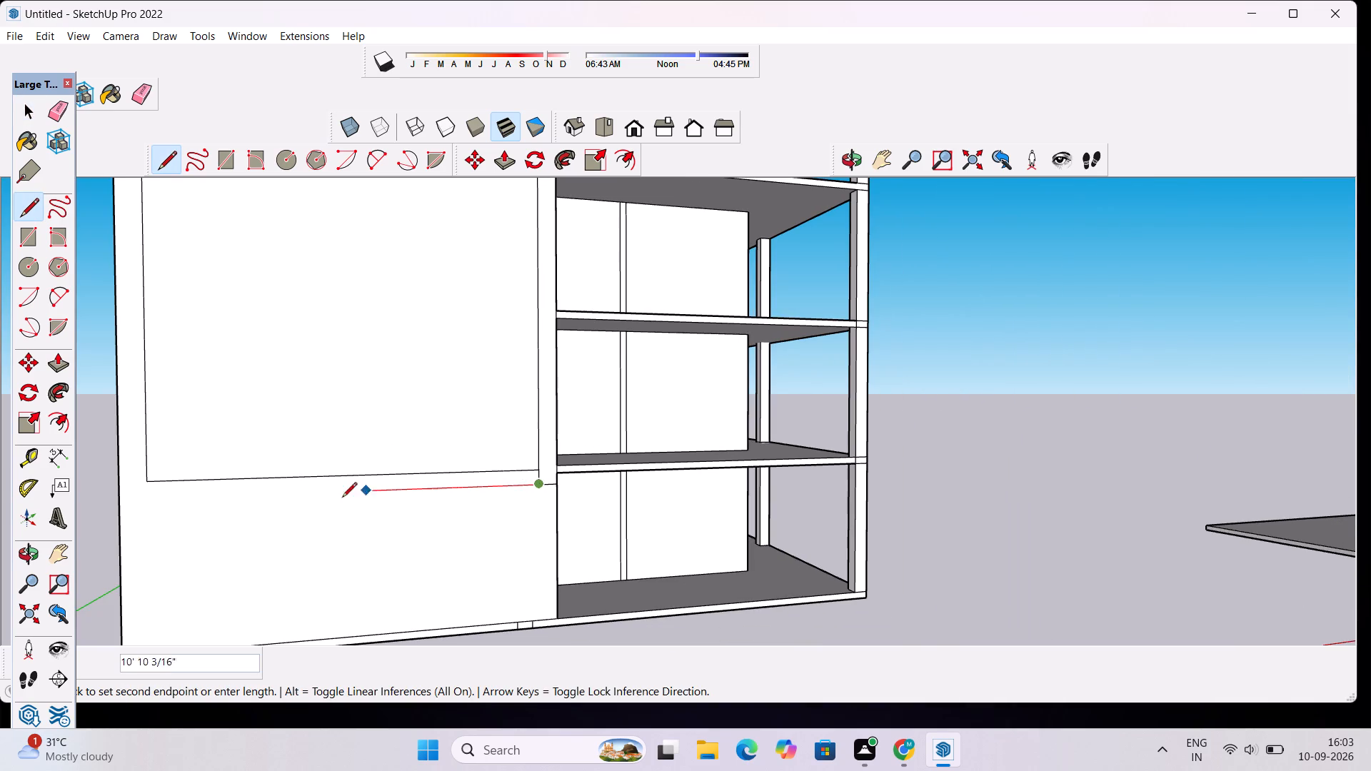
click(121, 502)
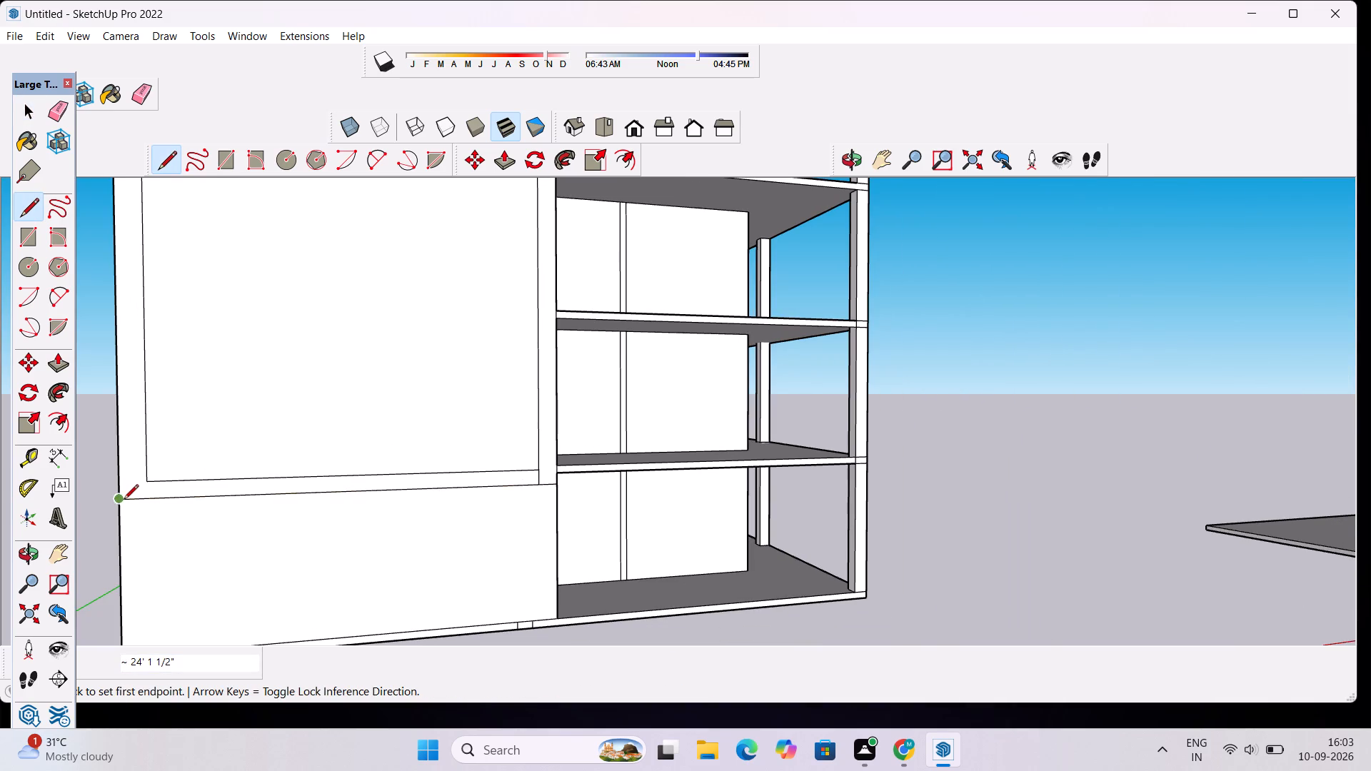
Erase the paired vertical lines on the white inner wall behind the openings on all three storeys.
scroll(125, 500, down, 5)
scroll(446, 470, down, 3)
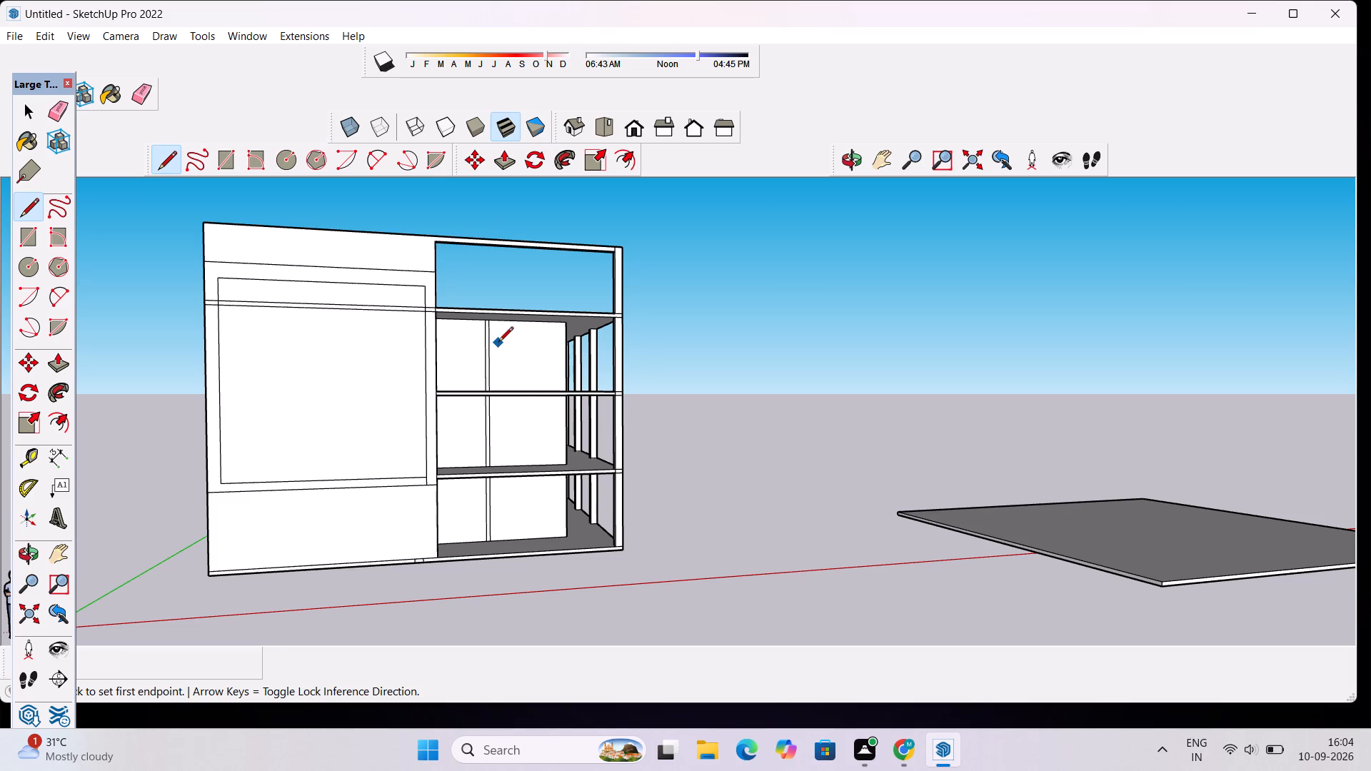
scroll(498, 345, up, 1)
click(858, 164)
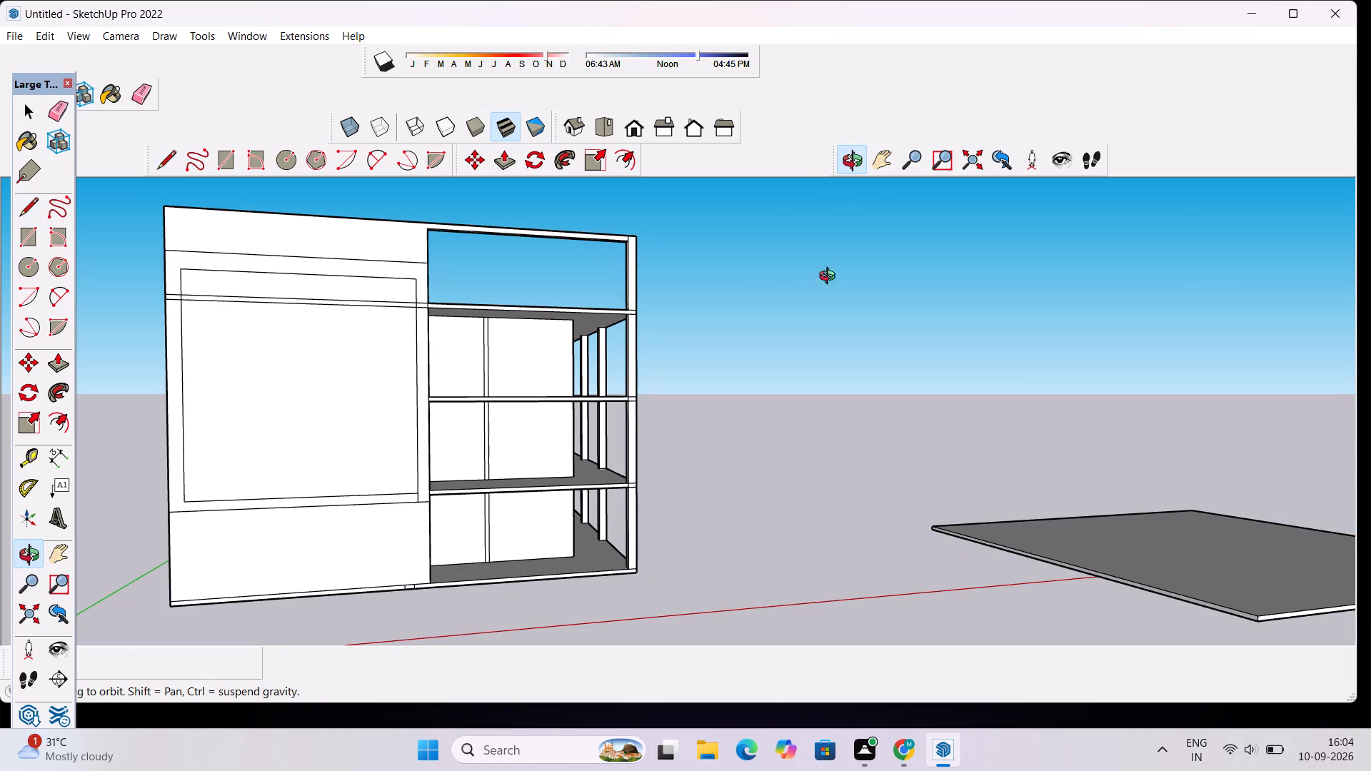
drag(765, 296, 661, 304)
scroll(555, 324, up, 2)
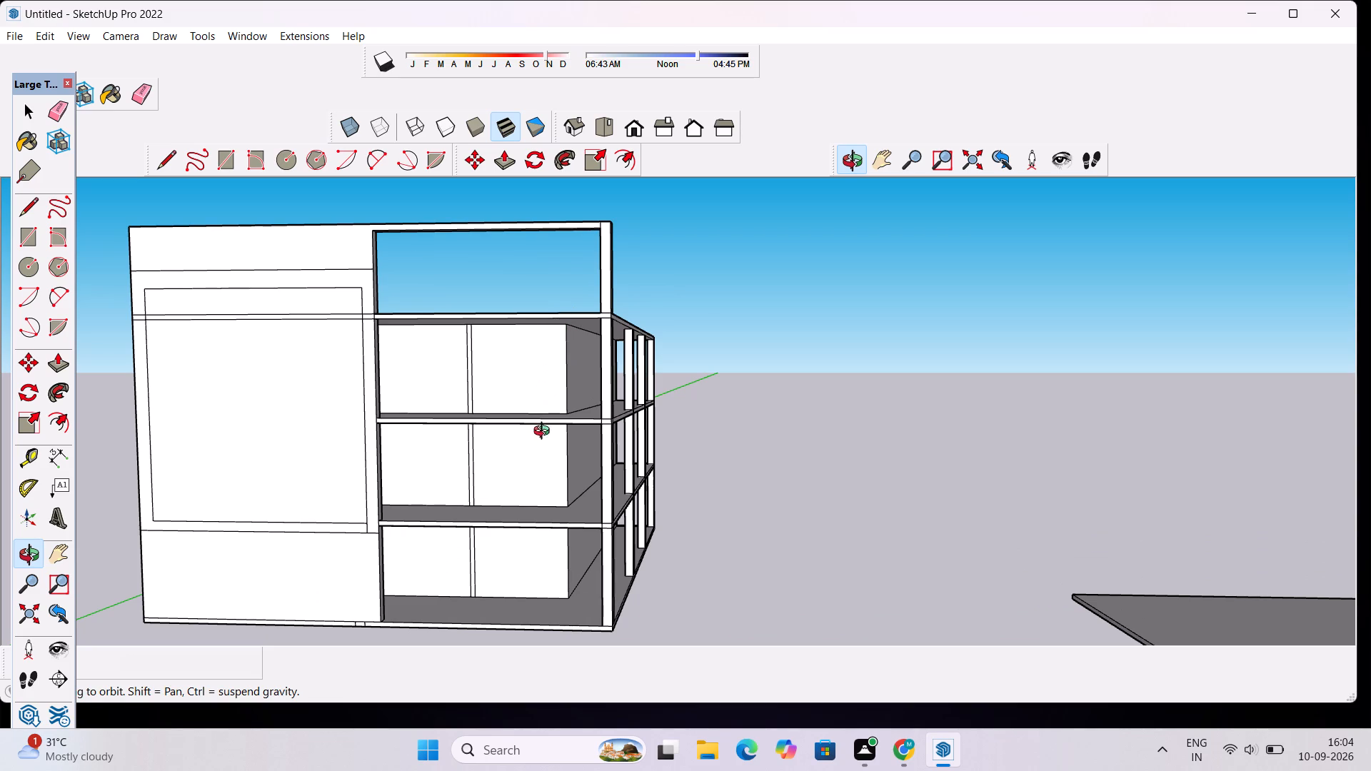
drag(532, 444, 593, 395)
drag(613, 418, 596, 437)
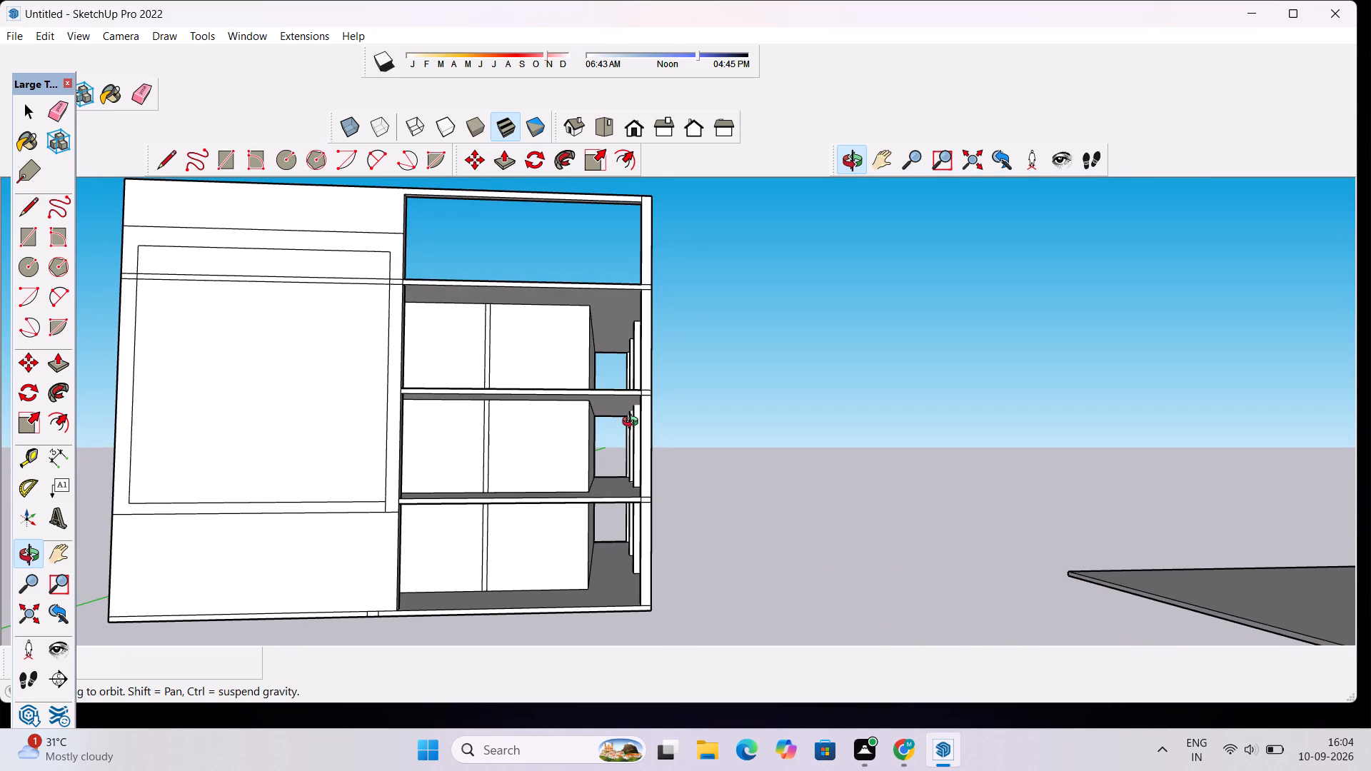
drag(497, 430, 488, 462)
key(e)
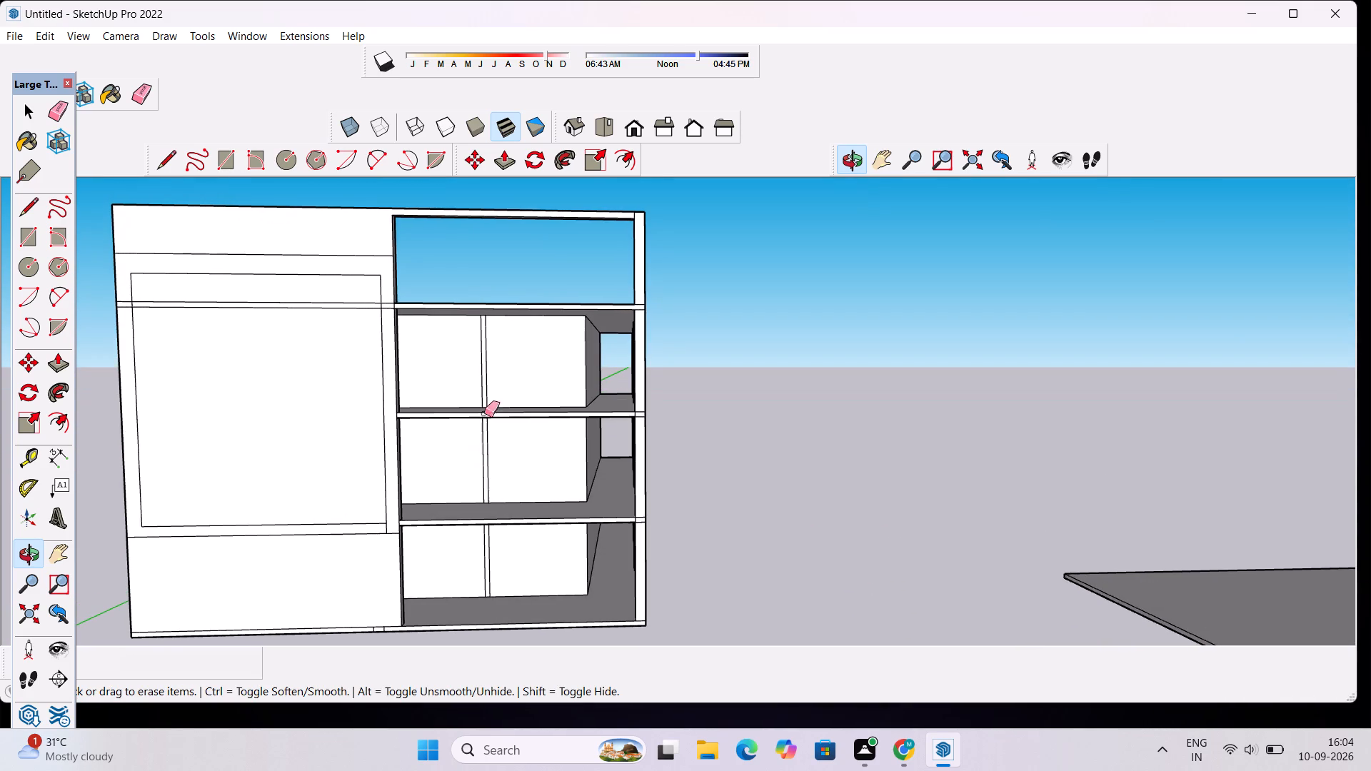
drag(503, 363, 476, 378)
drag(506, 448, 481, 470)
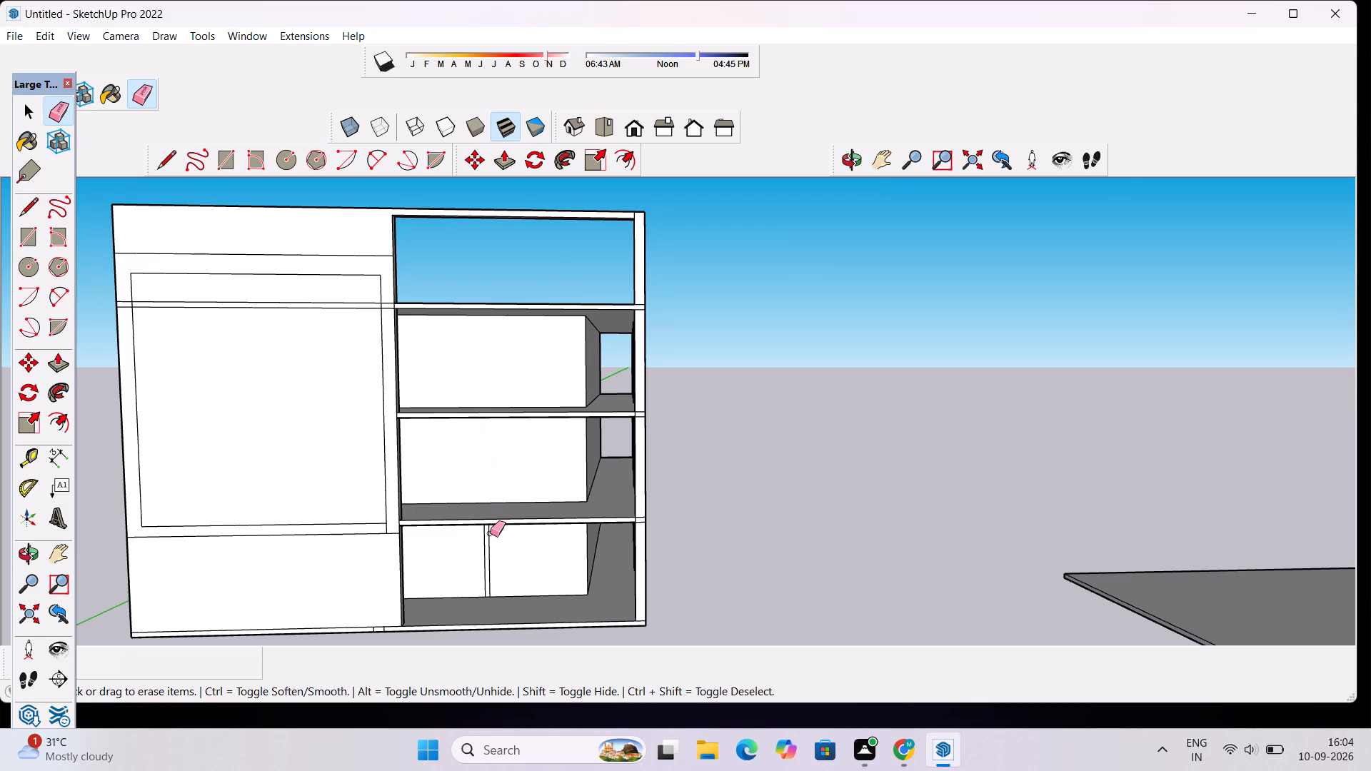
drag(494, 548, 486, 560)
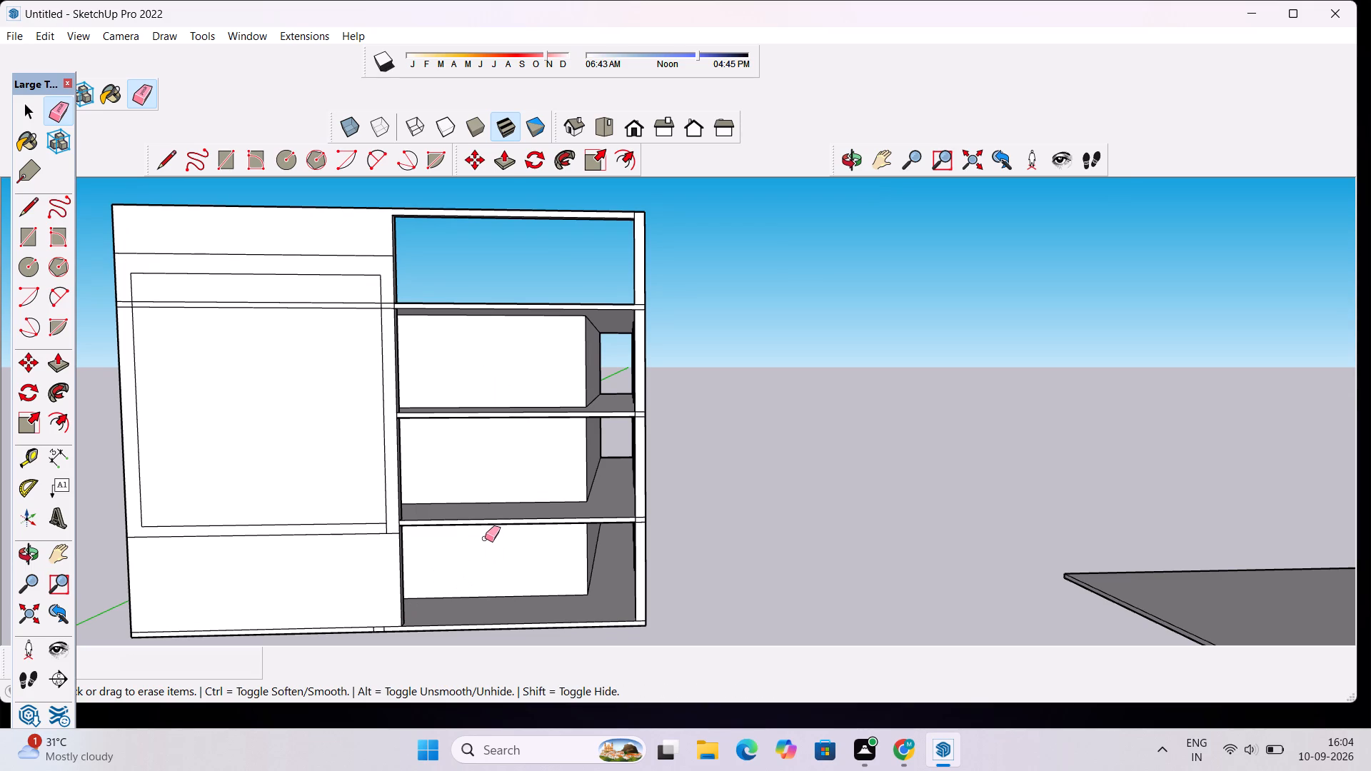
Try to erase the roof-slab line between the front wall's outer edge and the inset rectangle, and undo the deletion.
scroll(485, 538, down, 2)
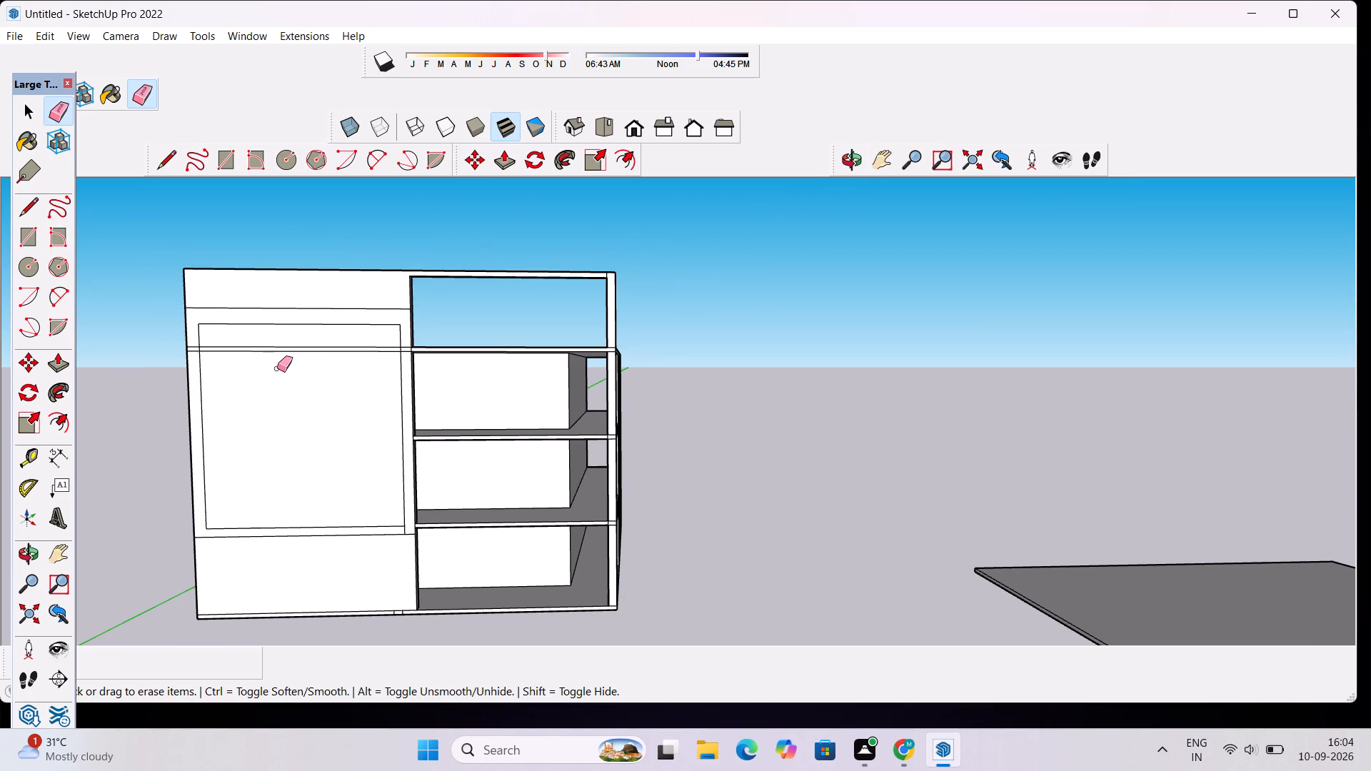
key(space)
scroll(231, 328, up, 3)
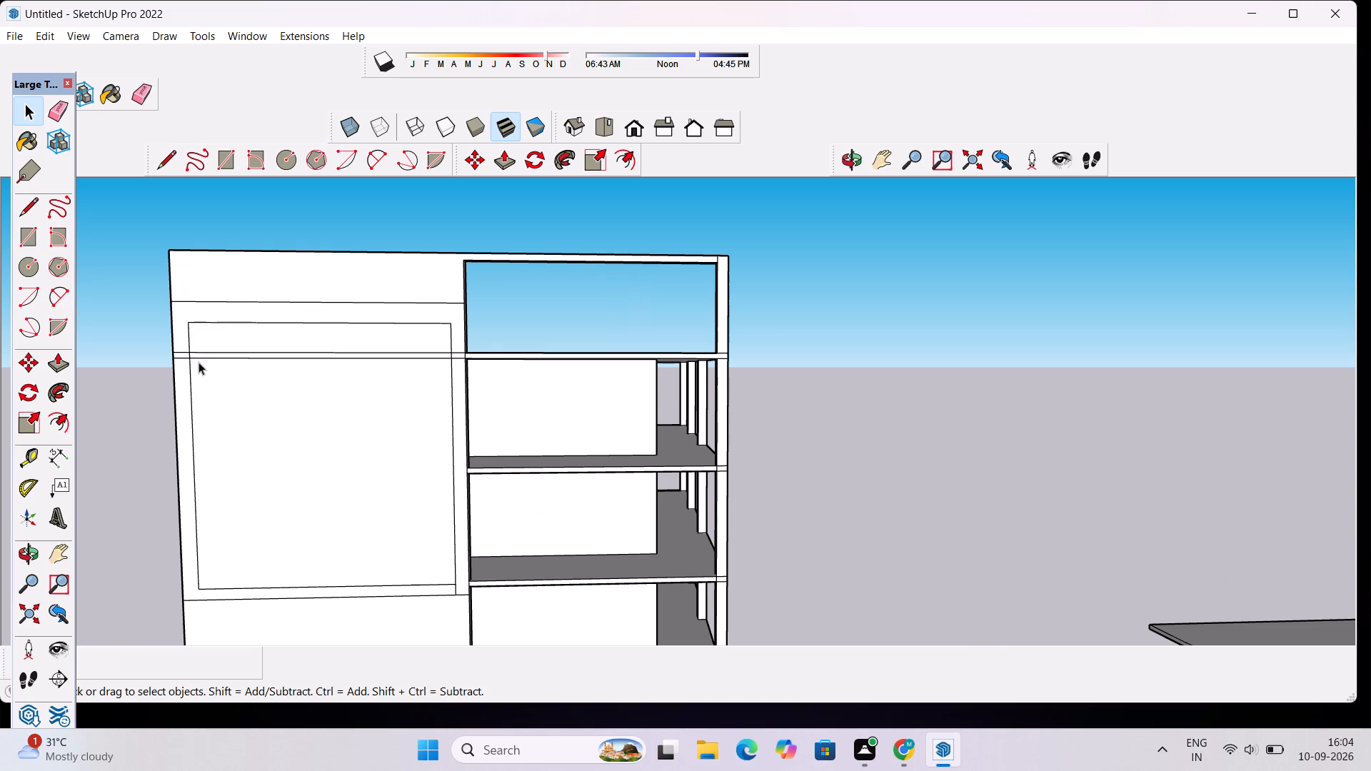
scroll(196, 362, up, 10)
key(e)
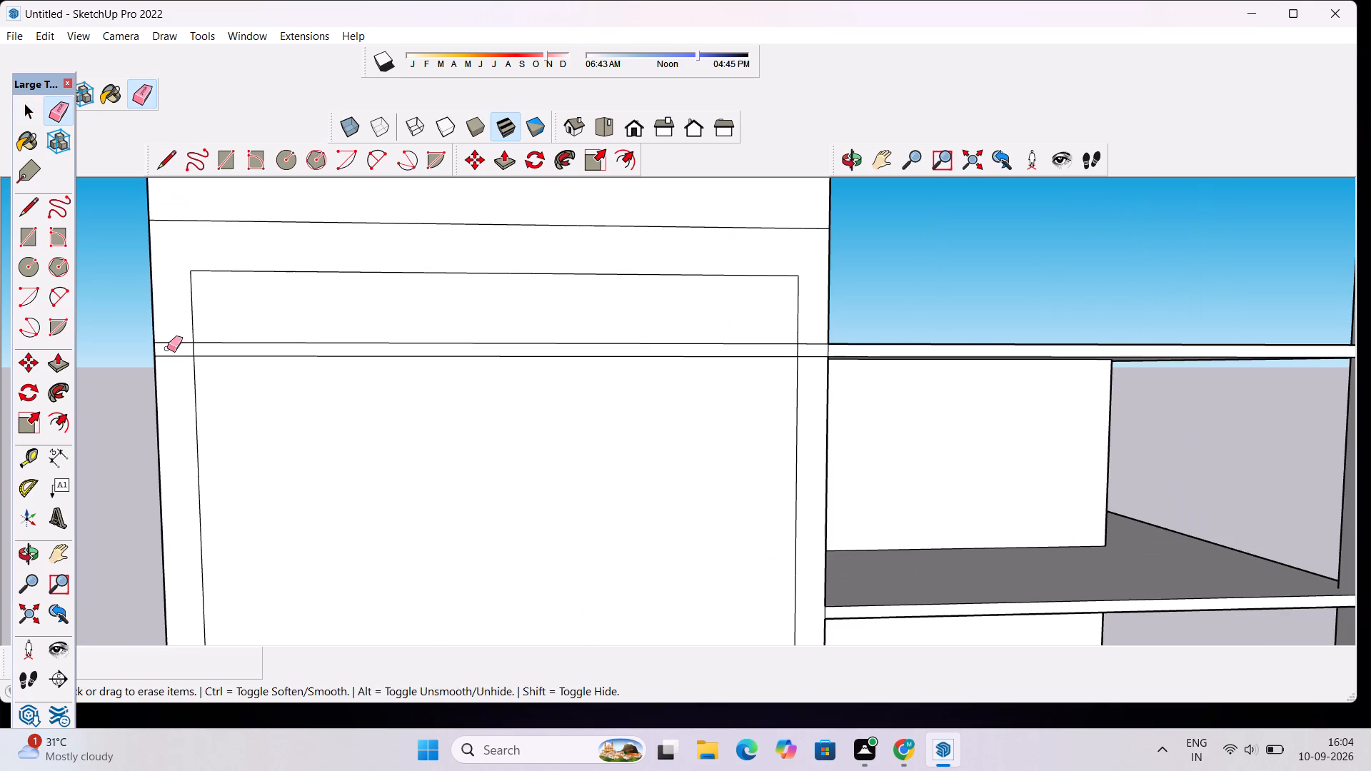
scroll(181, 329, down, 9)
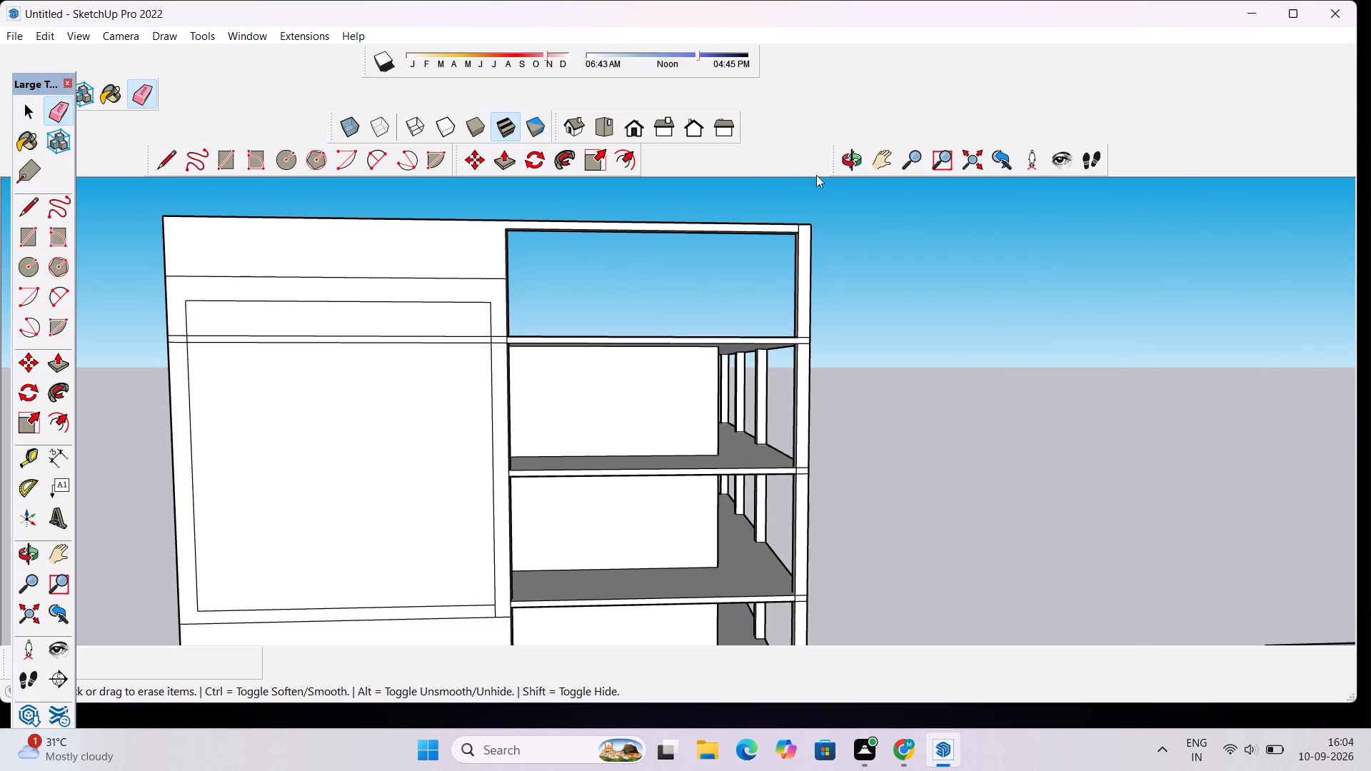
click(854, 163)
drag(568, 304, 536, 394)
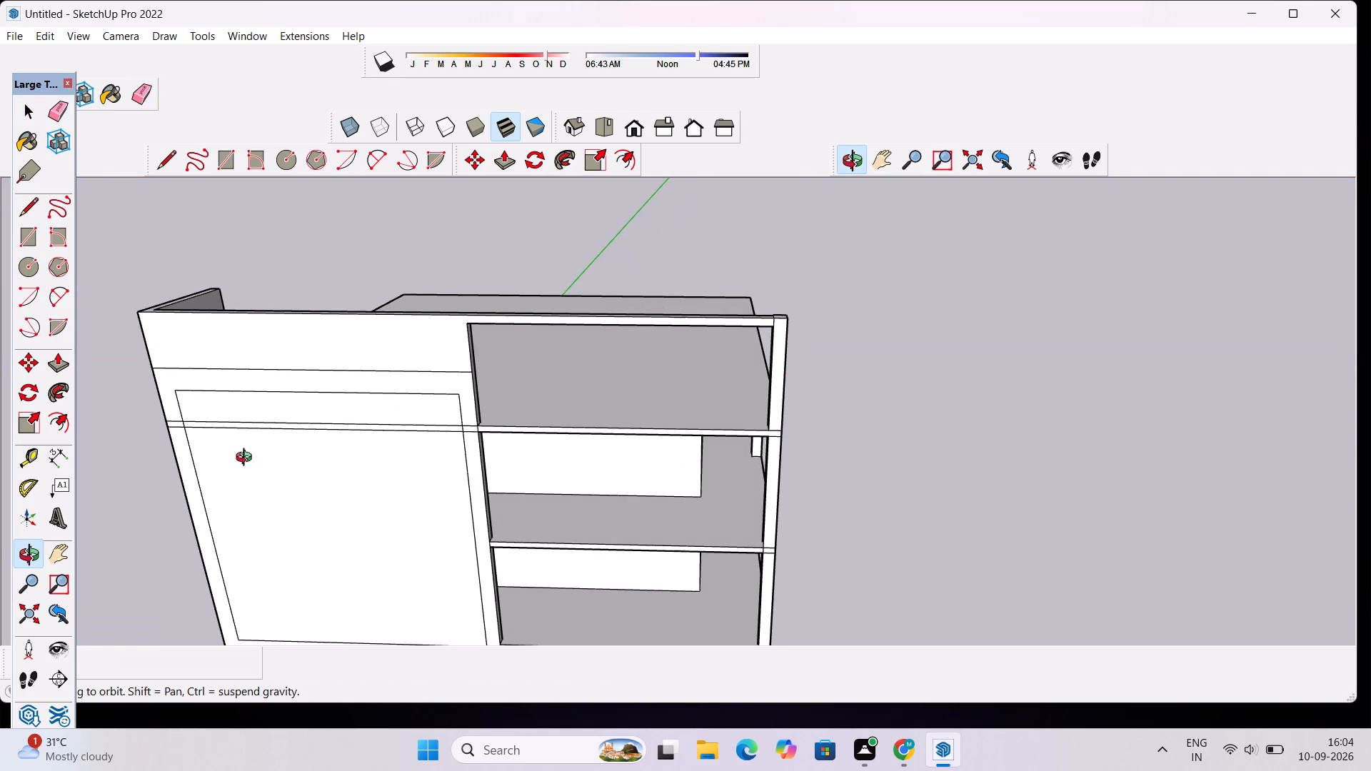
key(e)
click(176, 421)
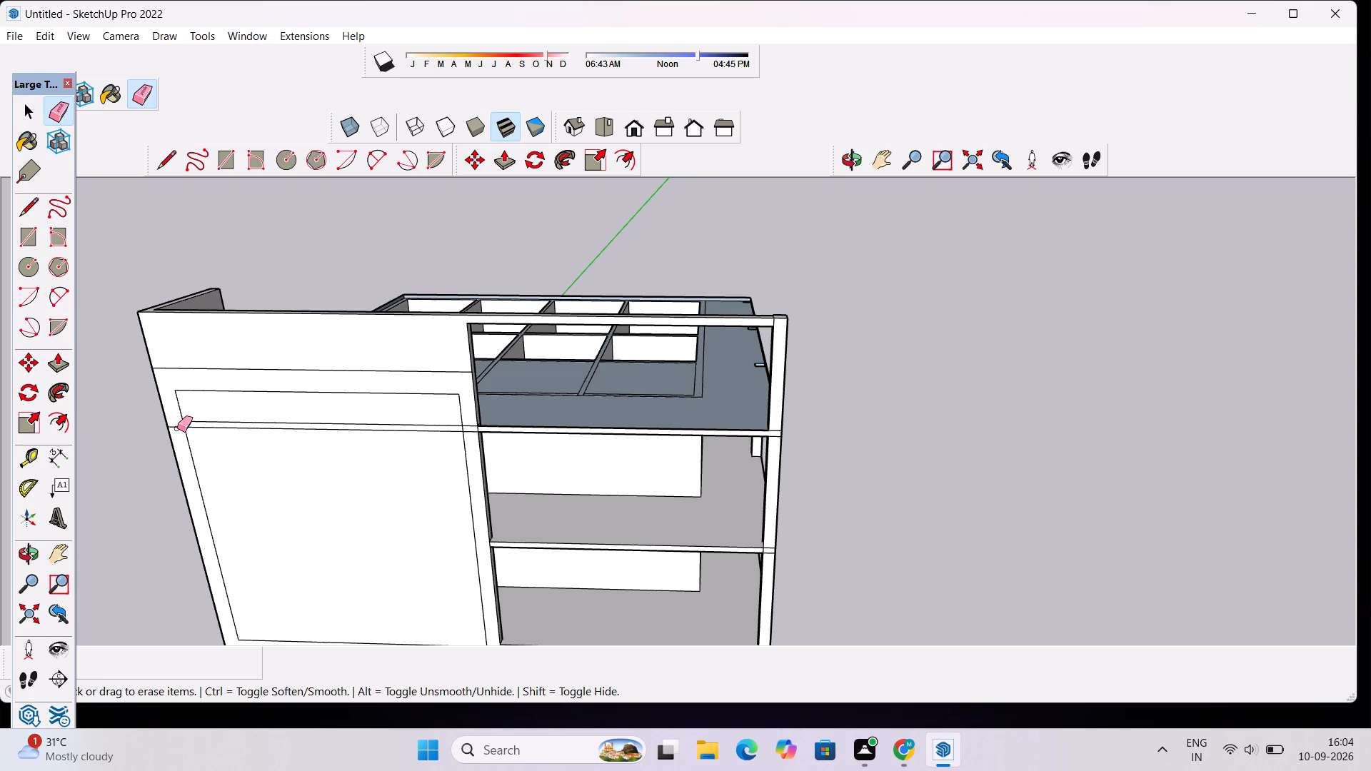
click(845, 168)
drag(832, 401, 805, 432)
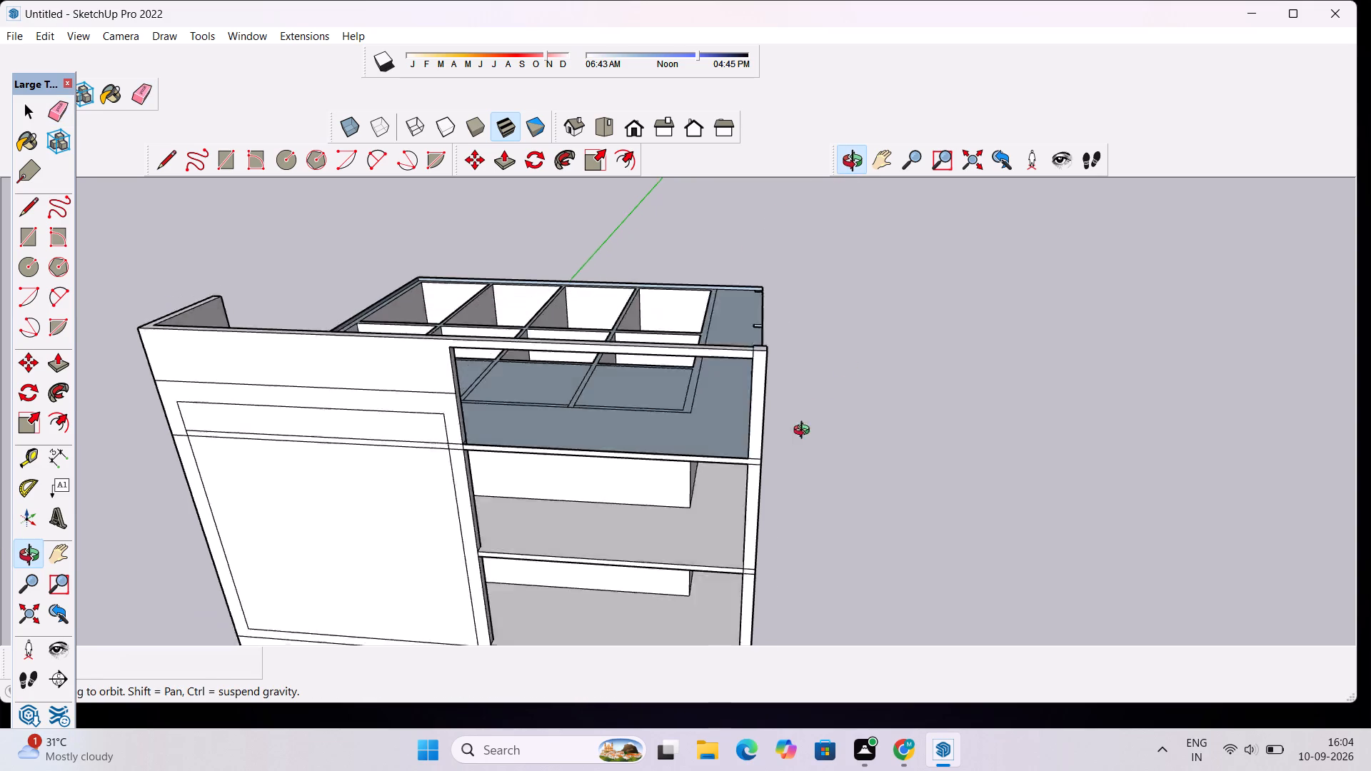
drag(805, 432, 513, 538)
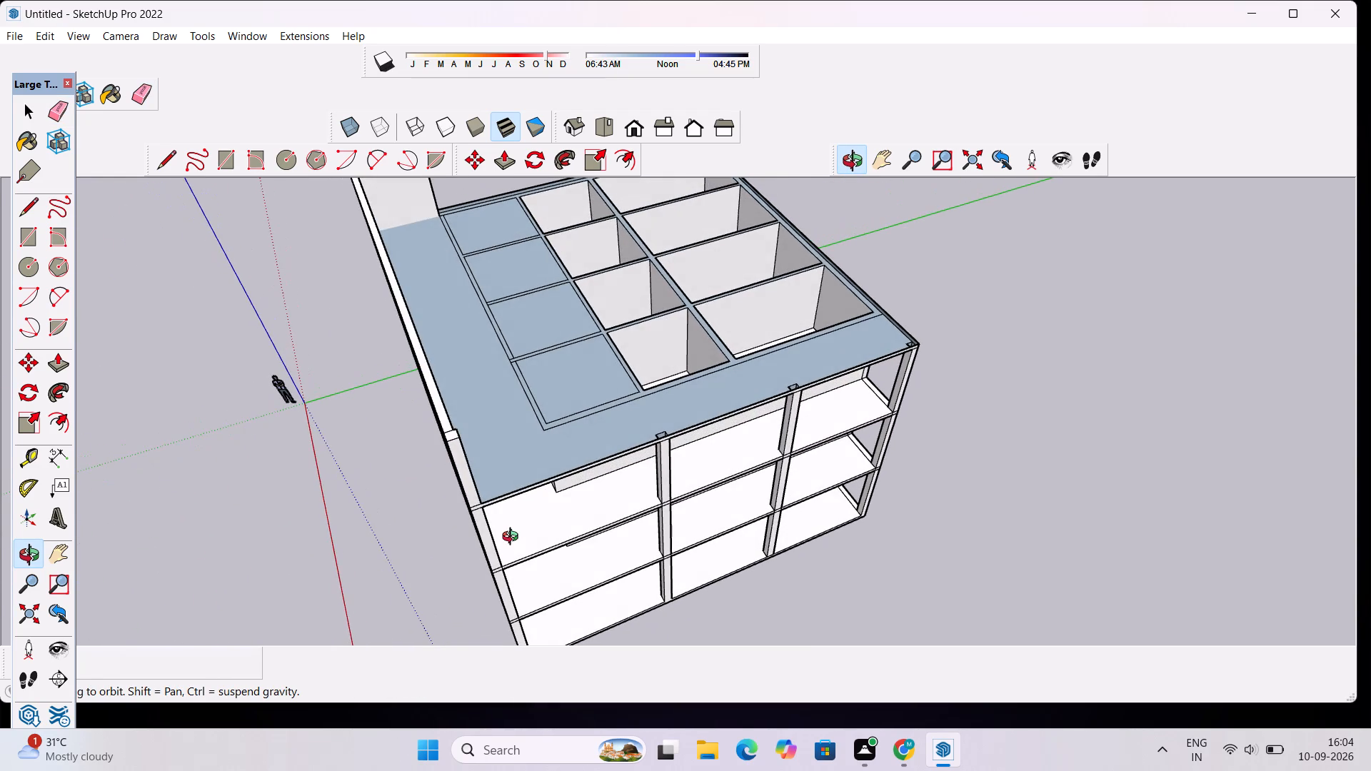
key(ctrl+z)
Draw lines along the base of the short side parapet on the roof: 9" across its end and about 8' 1 7/8" along its inner face.
scroll(461, 191, up, 4)
drag(618, 290, 498, 314)
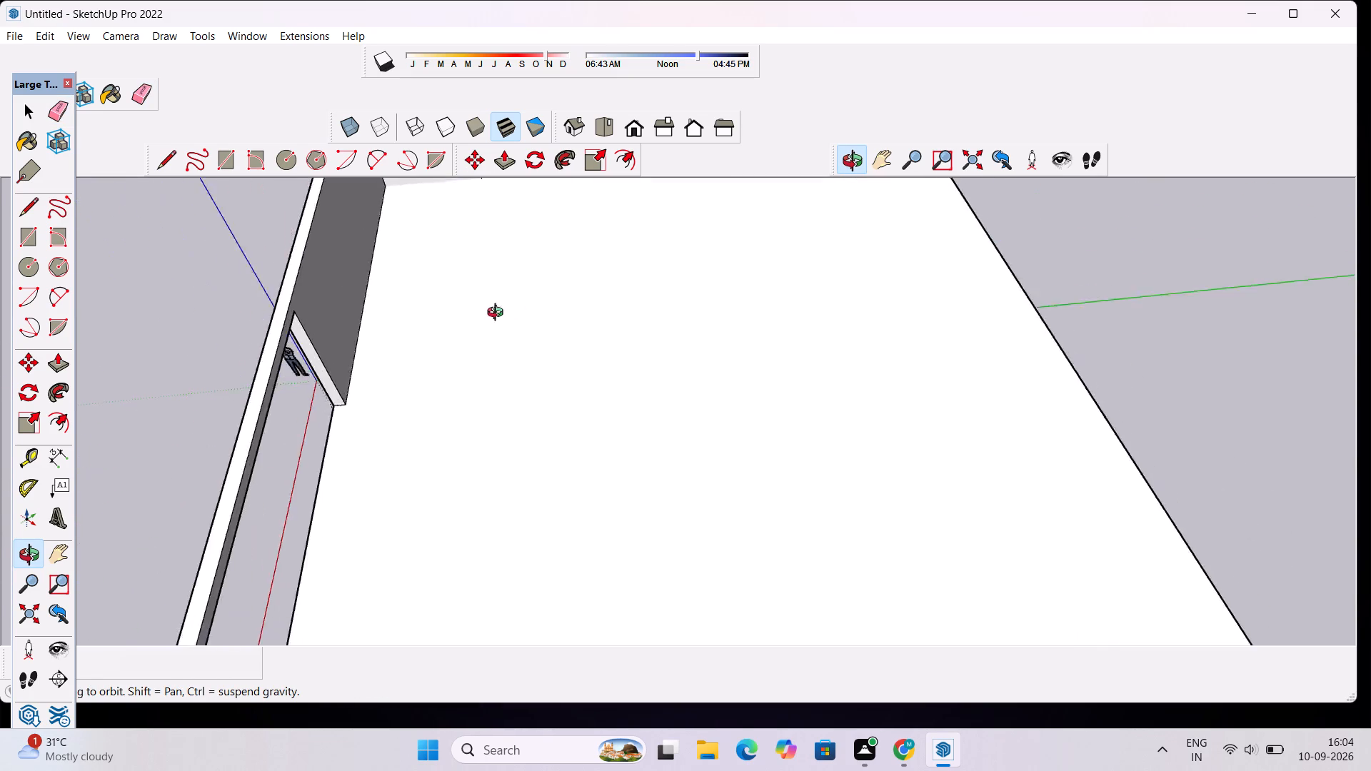
drag(498, 314, 237, 283)
scroll(401, 321, down, 6)
drag(736, 248, 659, 263)
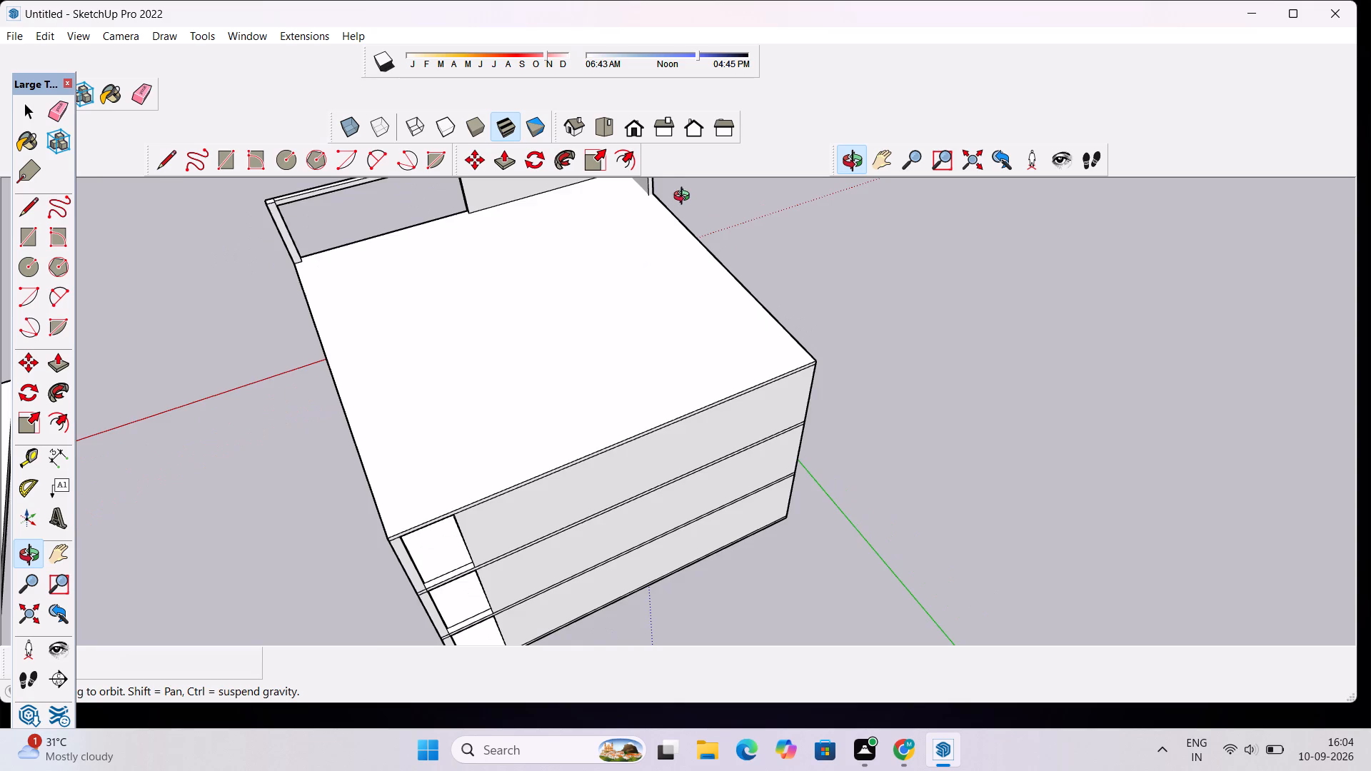
scroll(685, 198, up, 10)
scroll(631, 236, down, 13)
scroll(628, 185, up, 3)
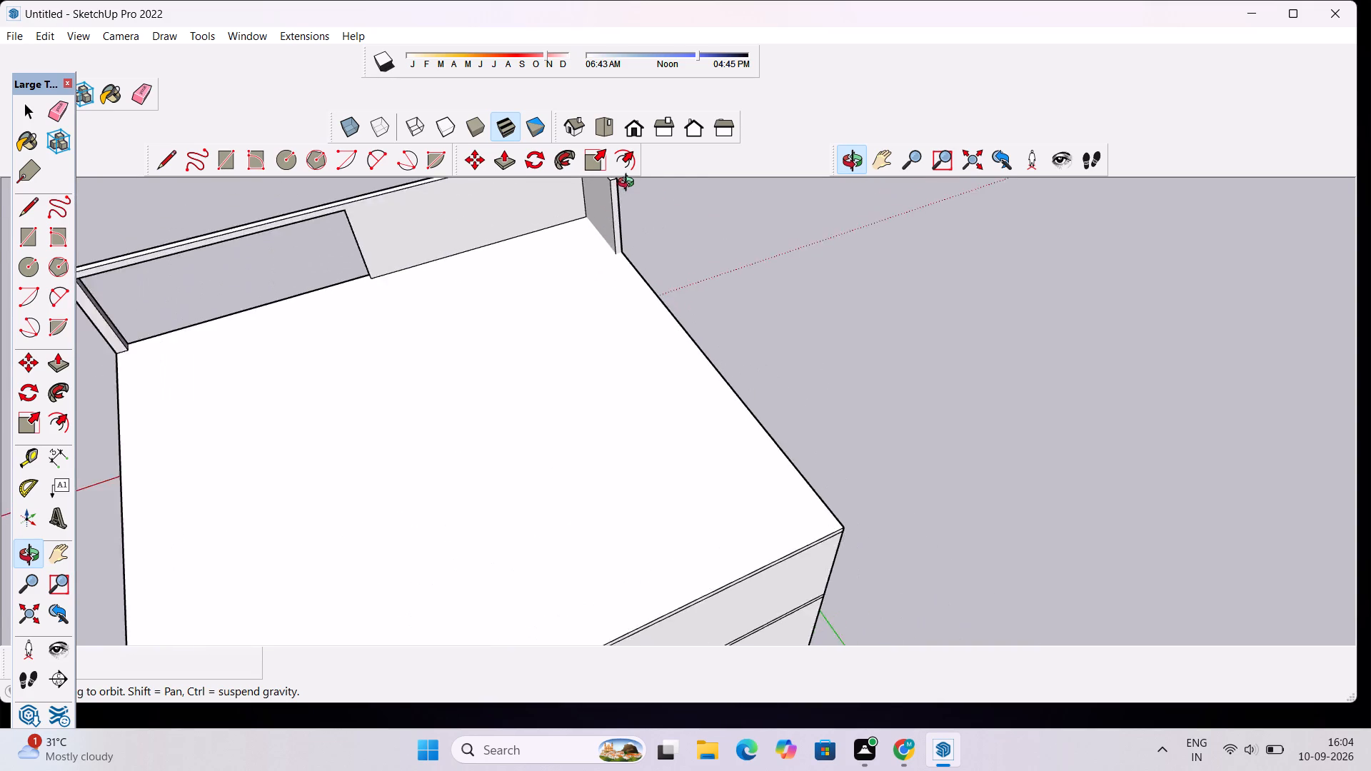
scroll(629, 184, up, 12)
key(l)
scroll(611, 263, up, 5)
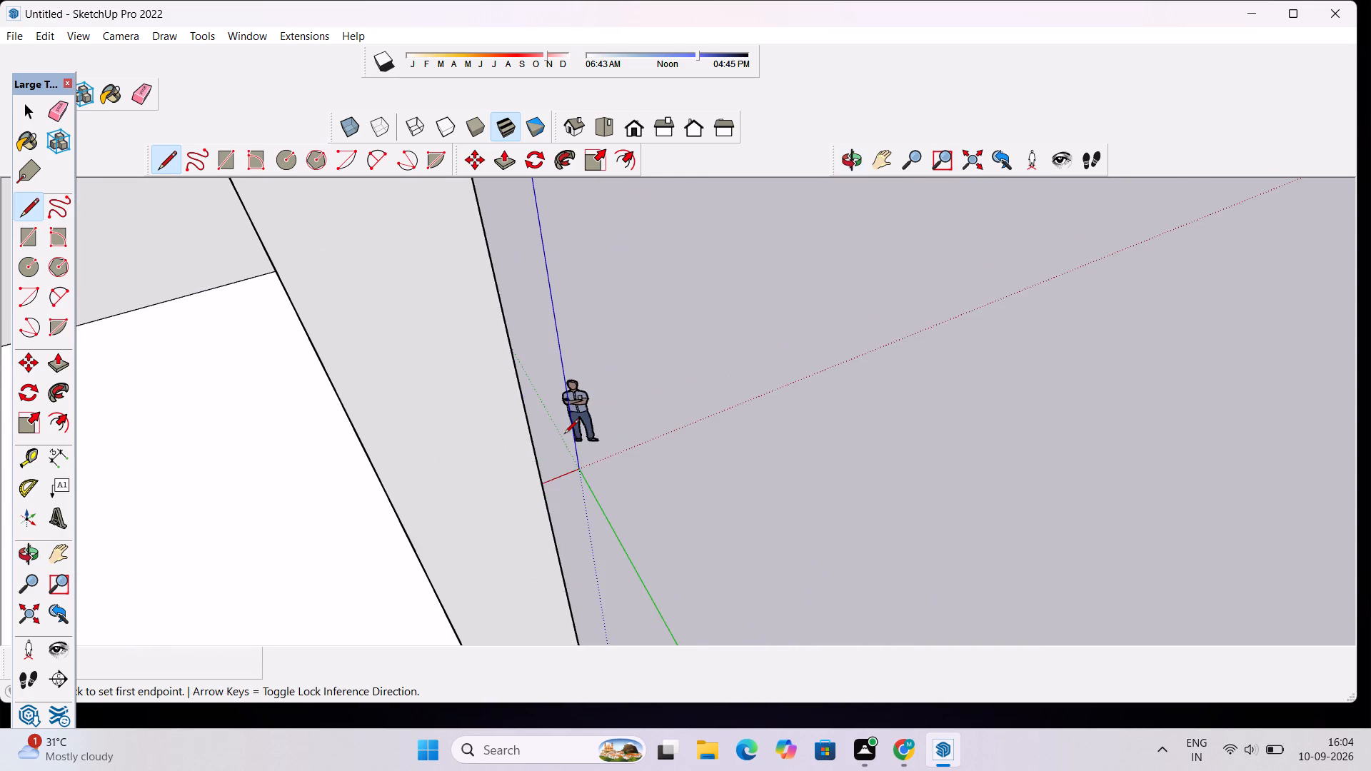
scroll(563, 395, down, 5)
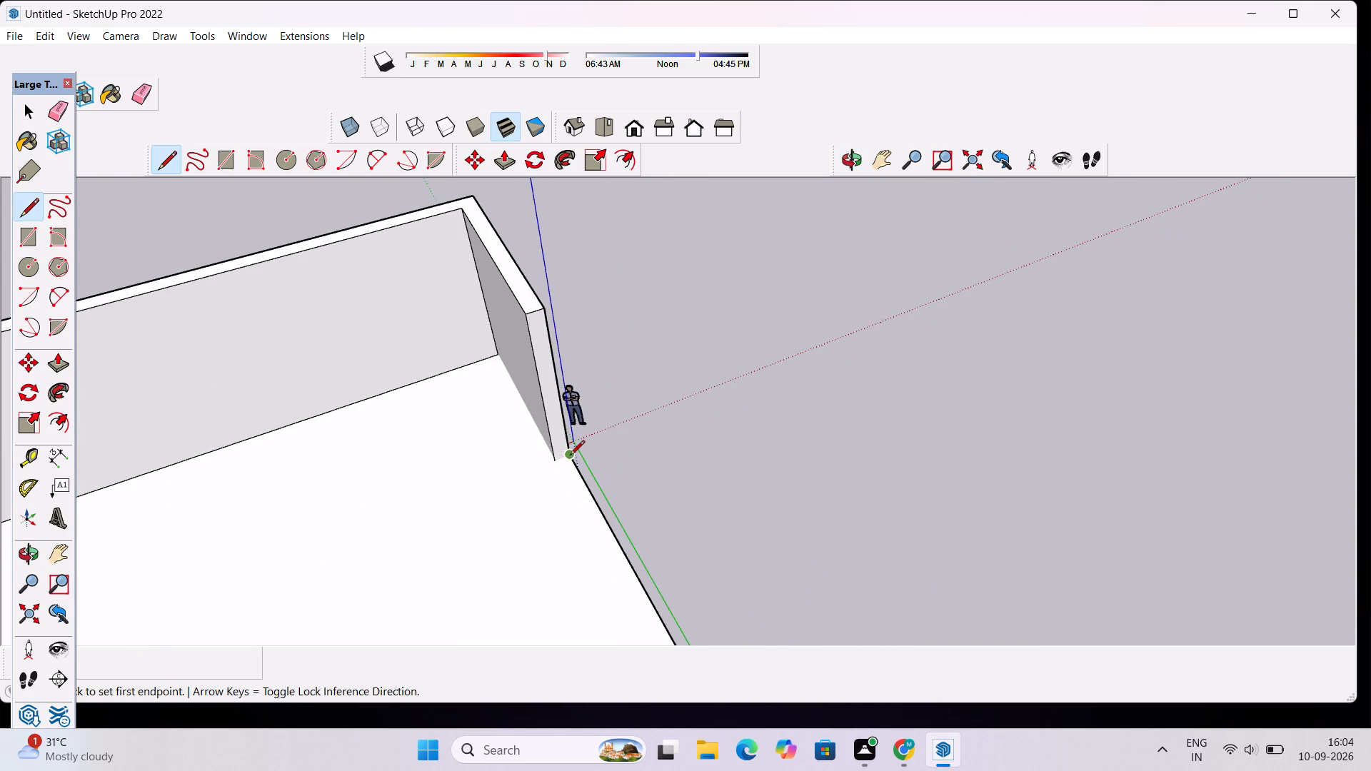
scroll(570, 456, up, 9)
click(570, 453)
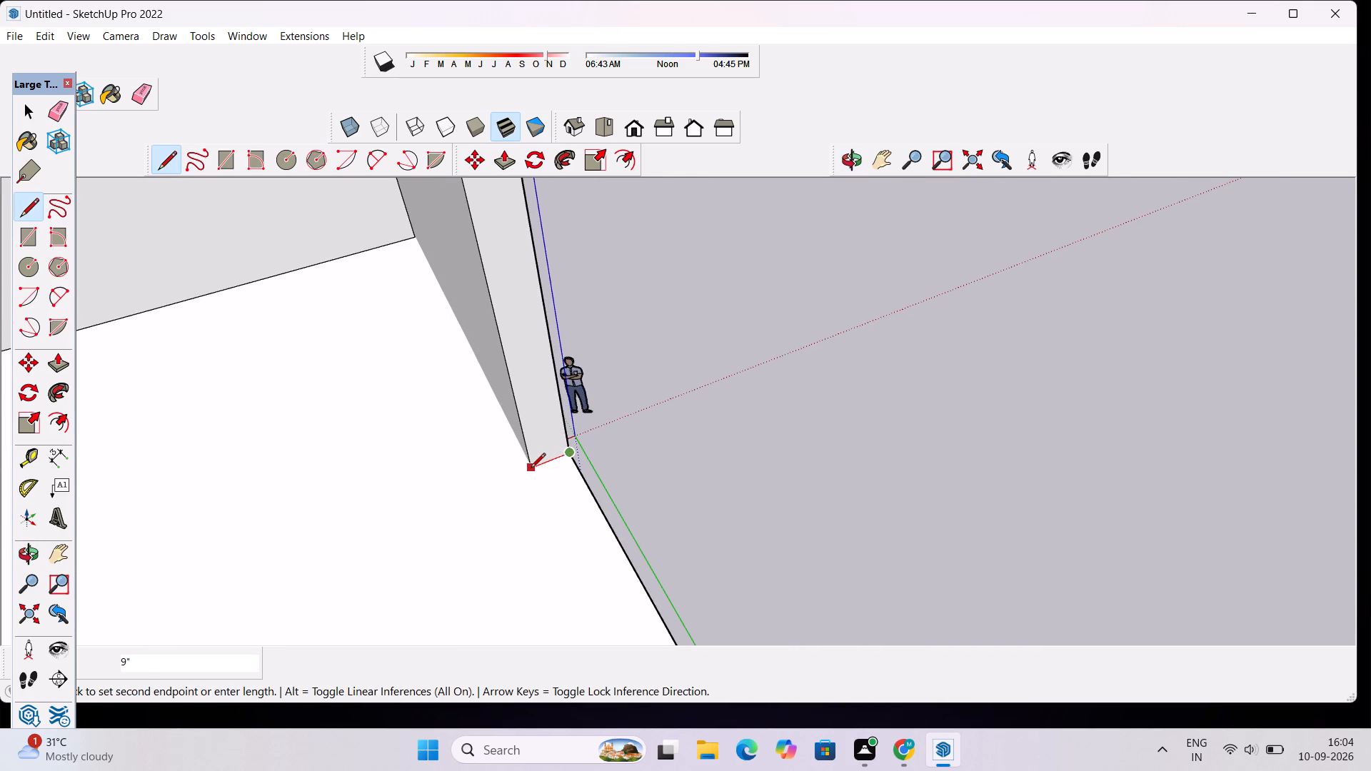
click(531, 469)
click(528, 470)
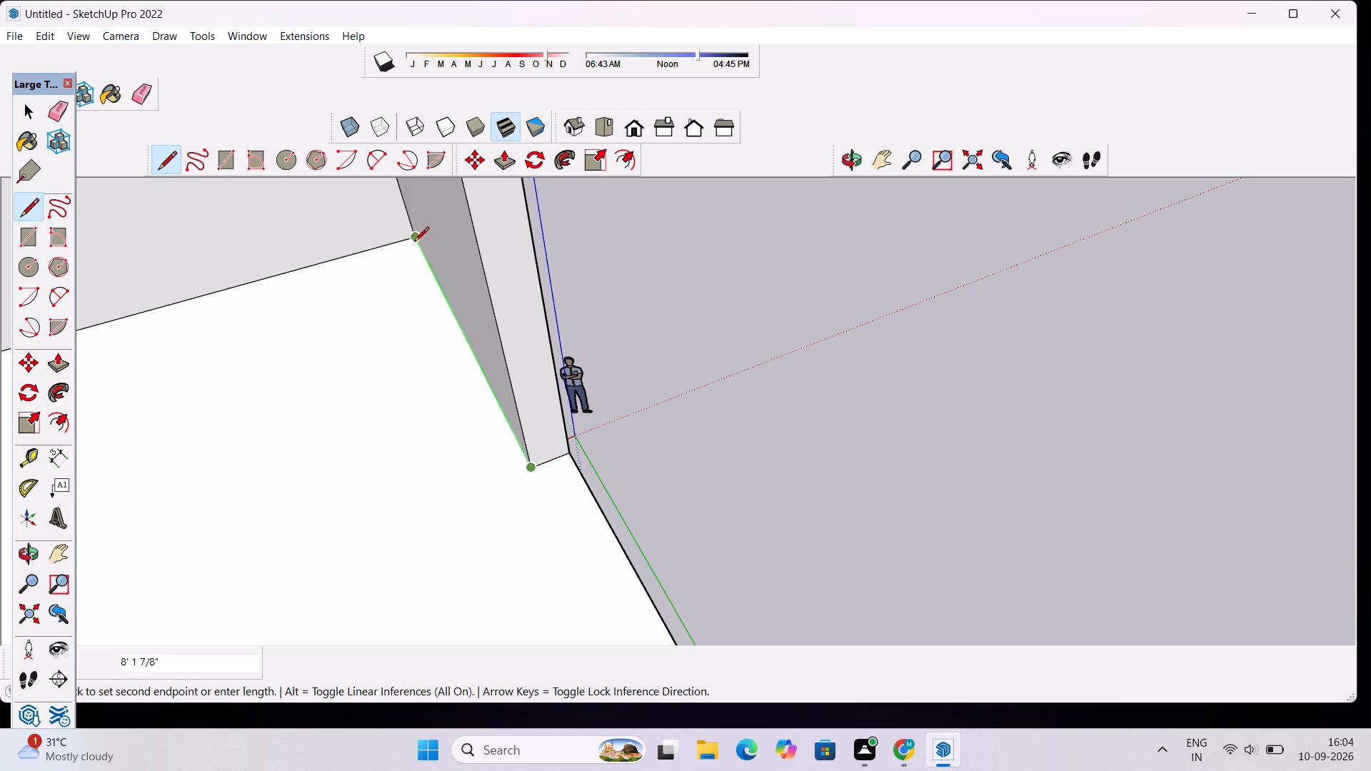
click(413, 238)
key(space)
scroll(432, 228, down, 15)
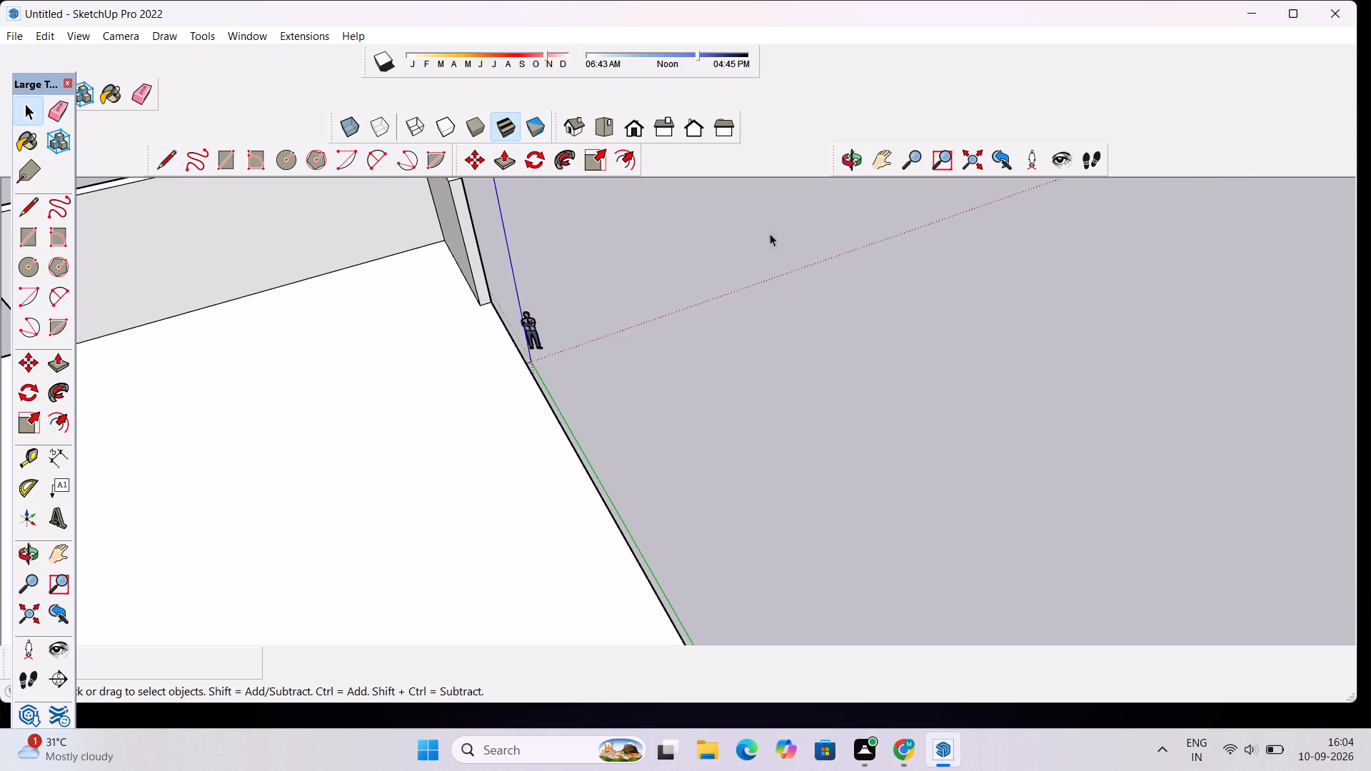
Erase both roof-slab lines across the front wall's solid face, inside the inset rectangle and in the margins beside it.
click(853, 167)
drag(566, 300, 674, 301)
scroll(678, 301, down, 12)
drag(411, 413, 570, 409)
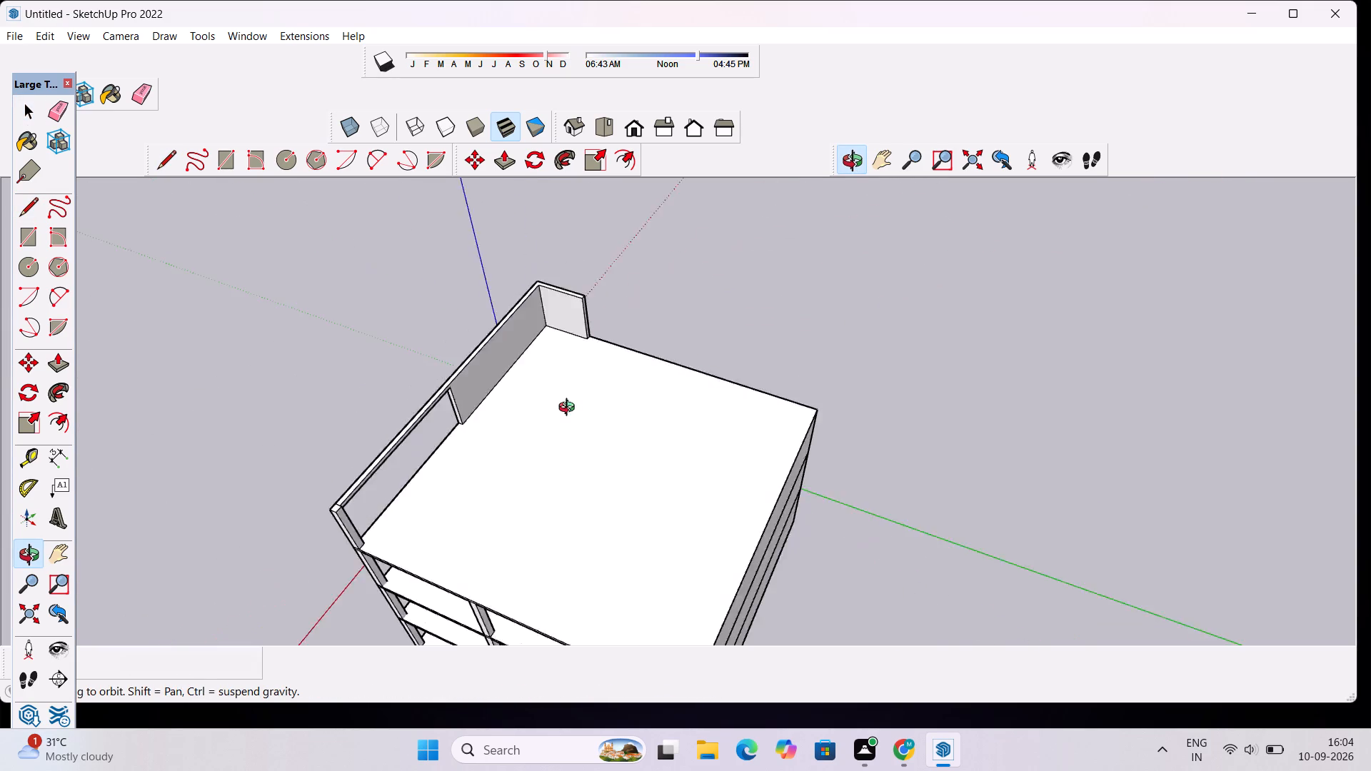
drag(570, 409, 916, 269)
scroll(722, 427, up, 5)
drag(632, 525, 728, 465)
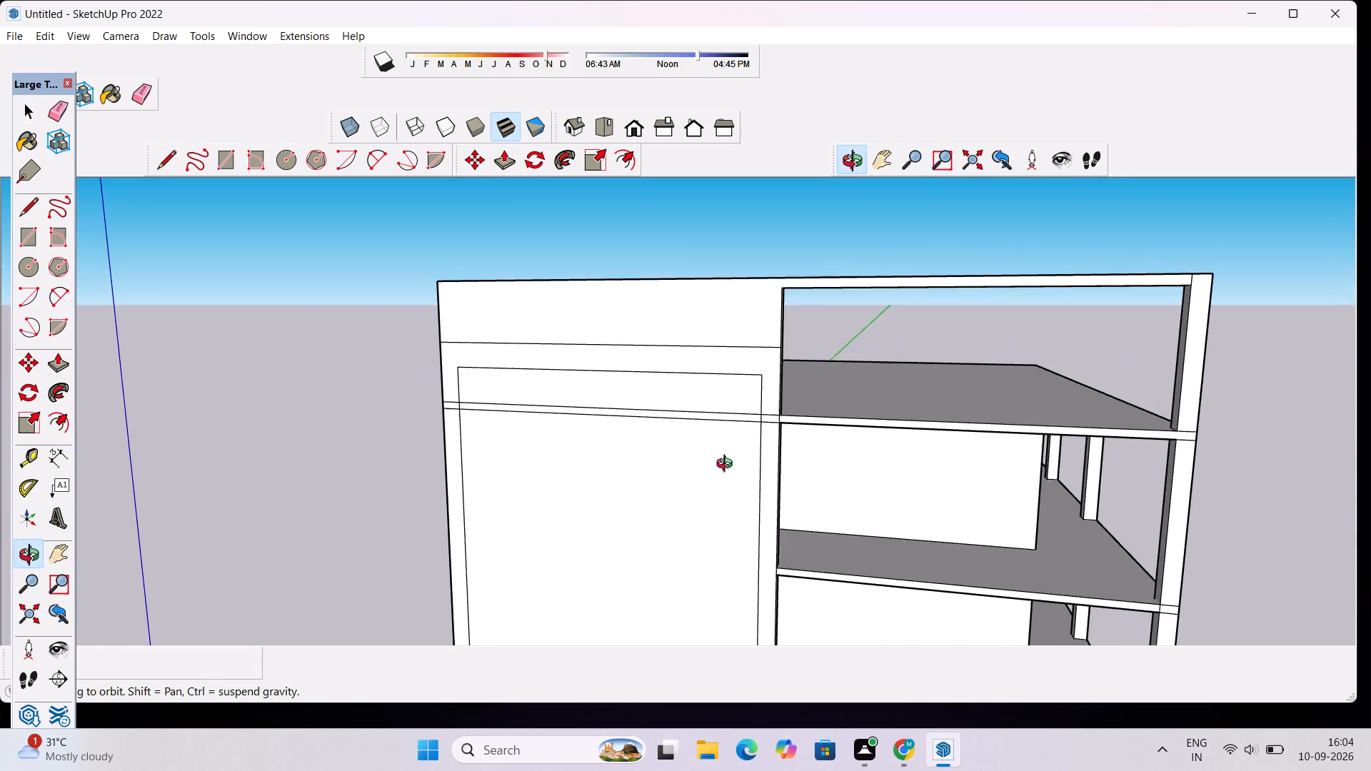
drag(728, 465, 683, 490)
key(space)
key(e)
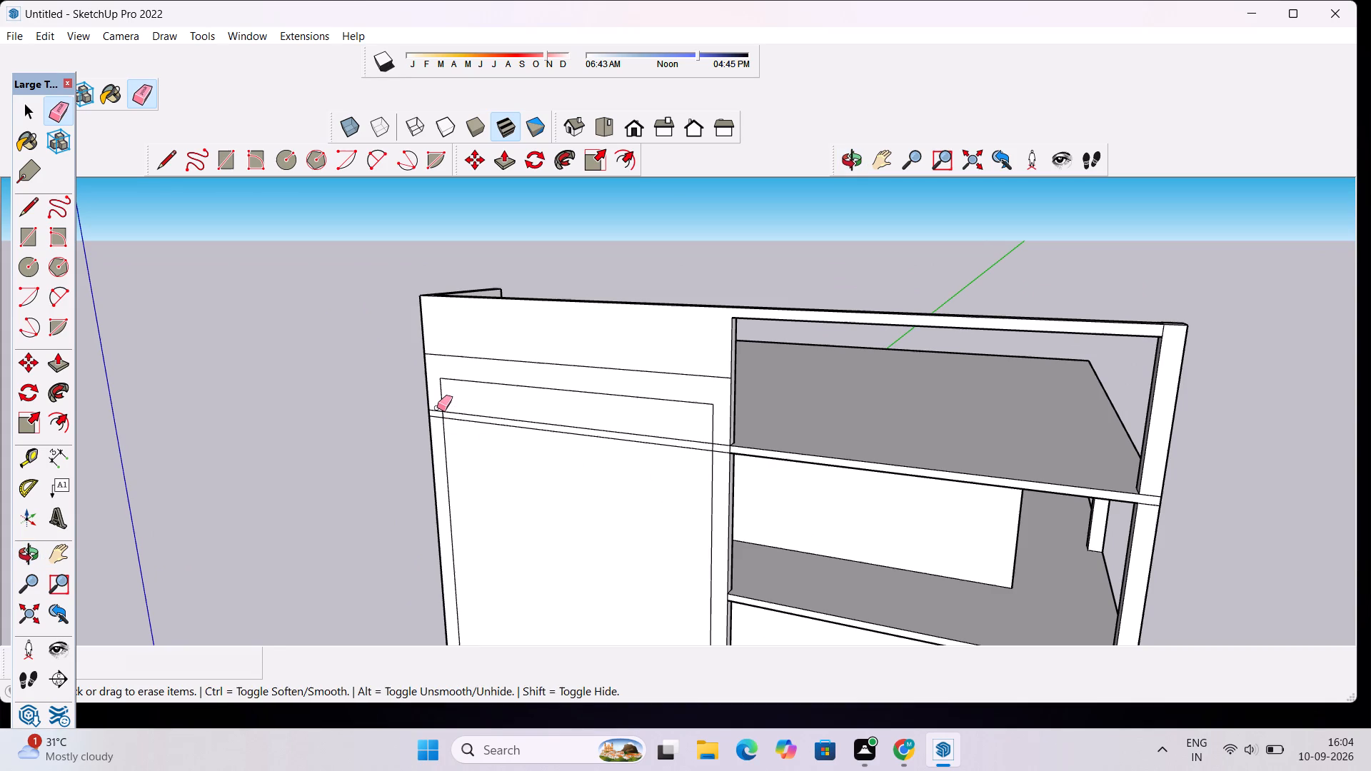
click(436, 410)
click(436, 415)
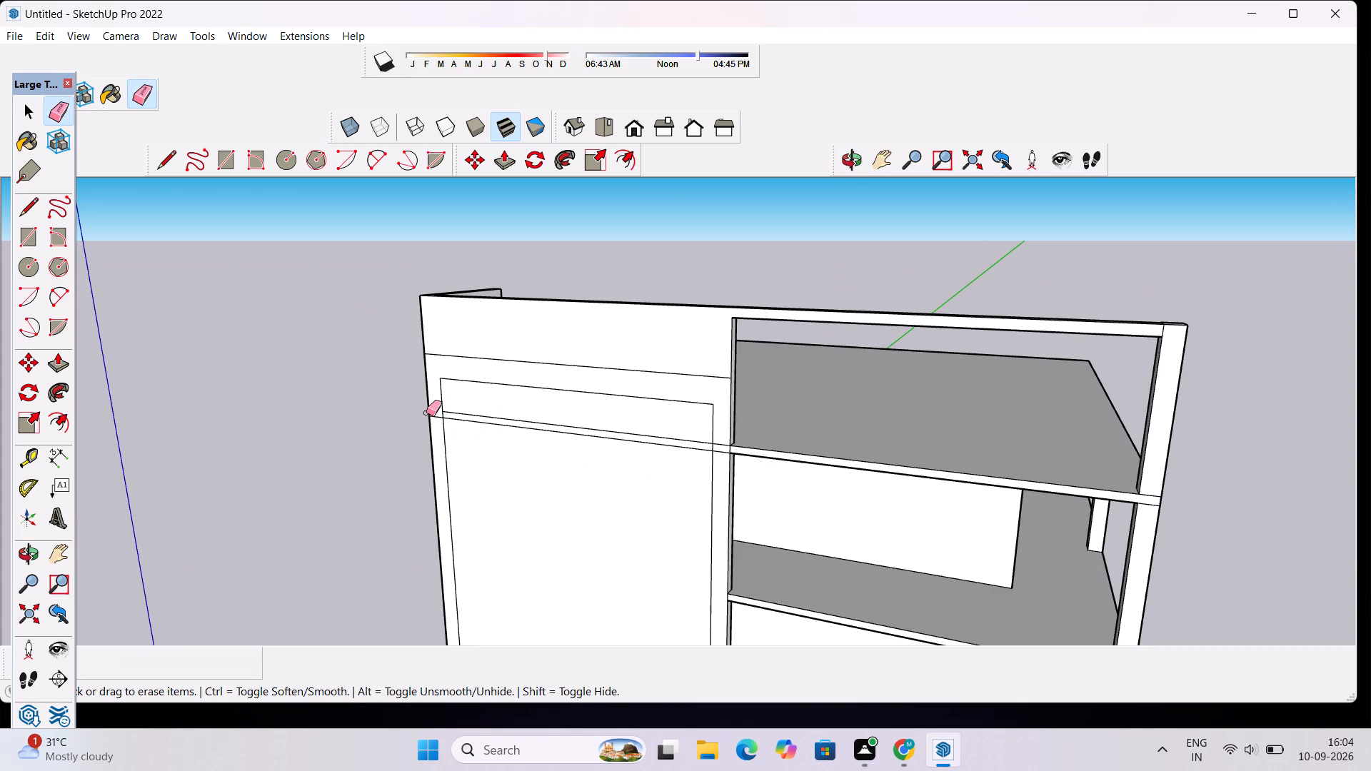
click(438, 417)
drag(478, 406, 481, 418)
drag(487, 414, 488, 424)
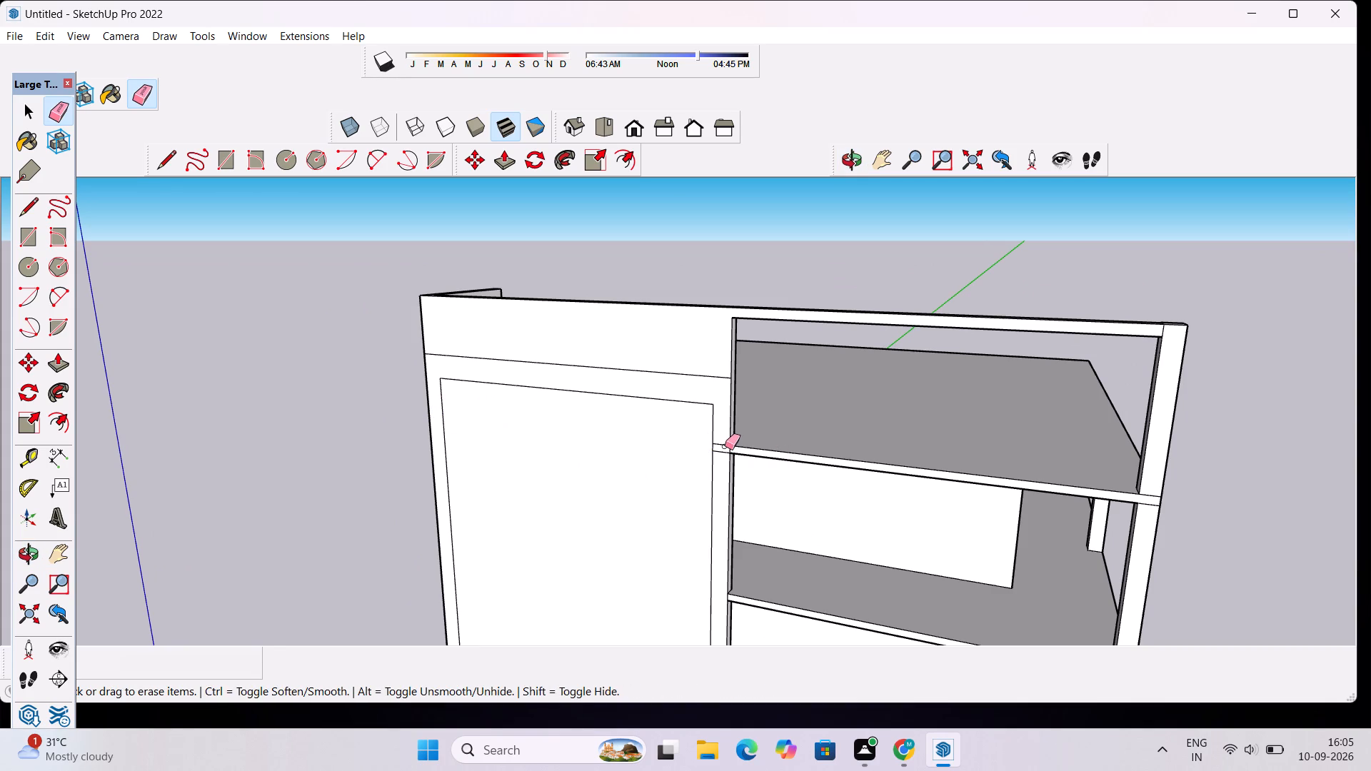
click(723, 445)
click(722, 451)
scroll(745, 390, down, 4)
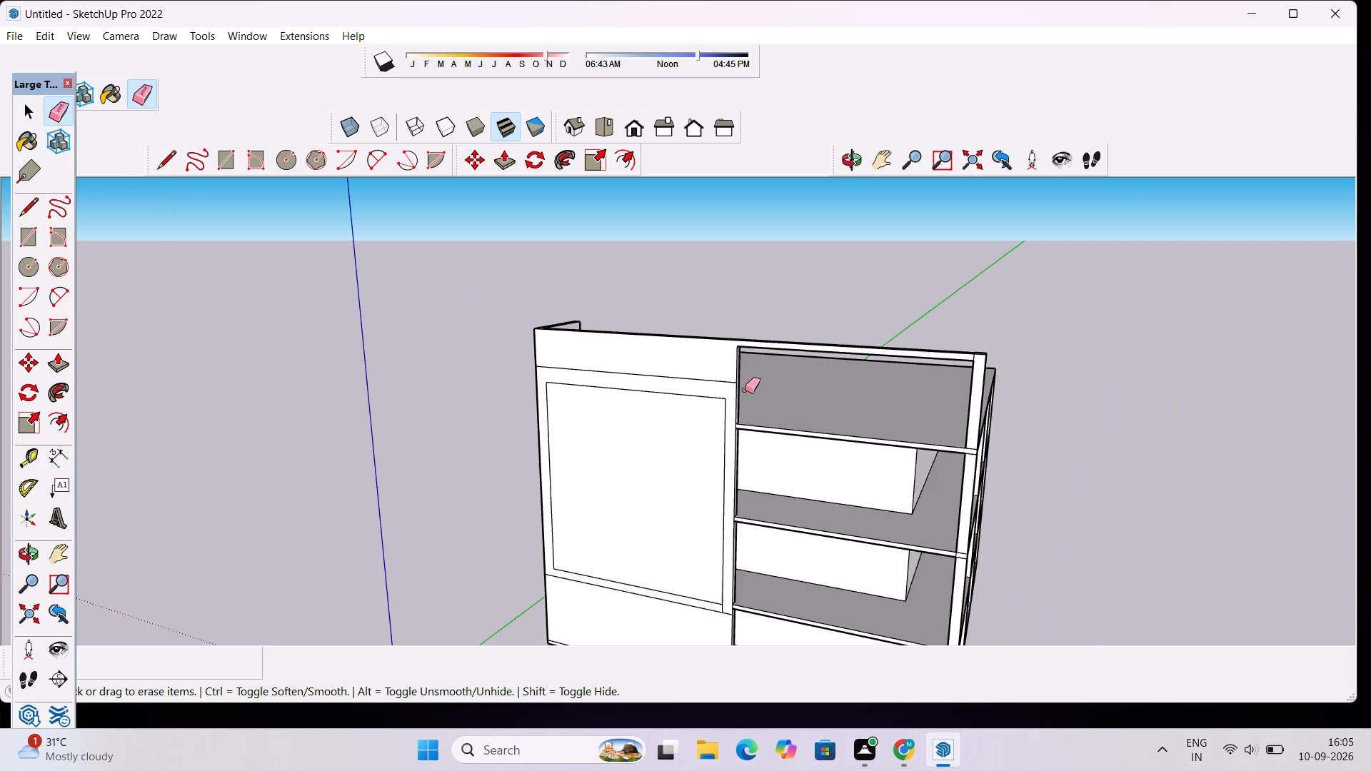
scroll(745, 390, down, 7)
scroll(726, 456, up, 5)
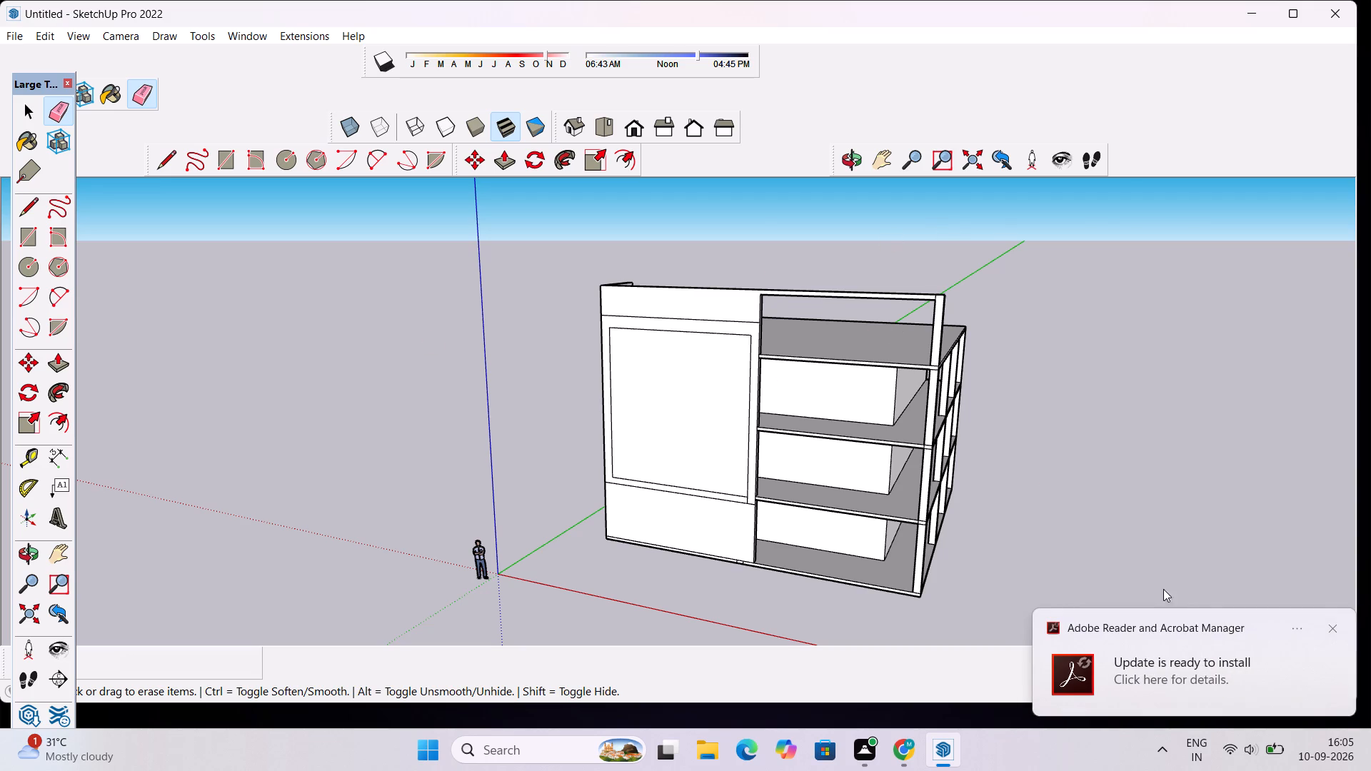
Dismiss the Adobe Reader and Acrobat Manager update notification.
click(1331, 630)
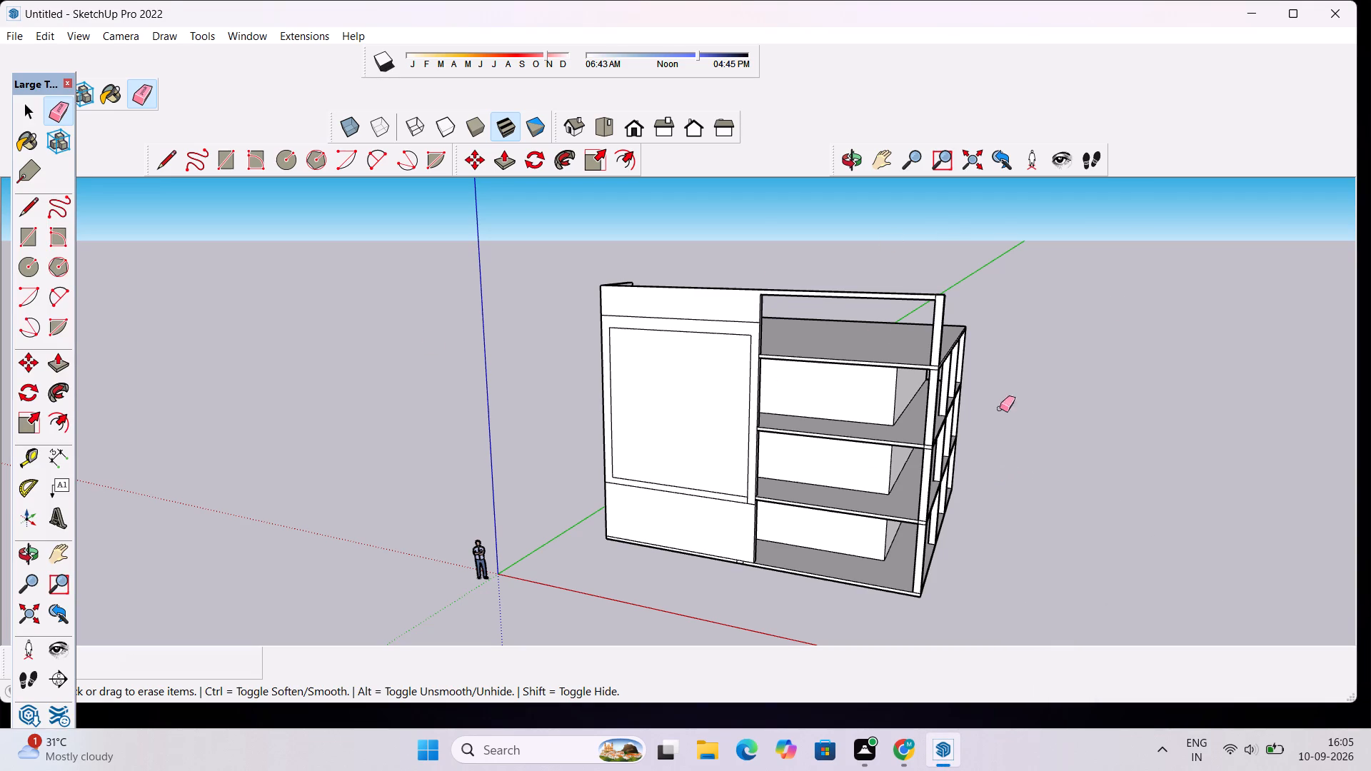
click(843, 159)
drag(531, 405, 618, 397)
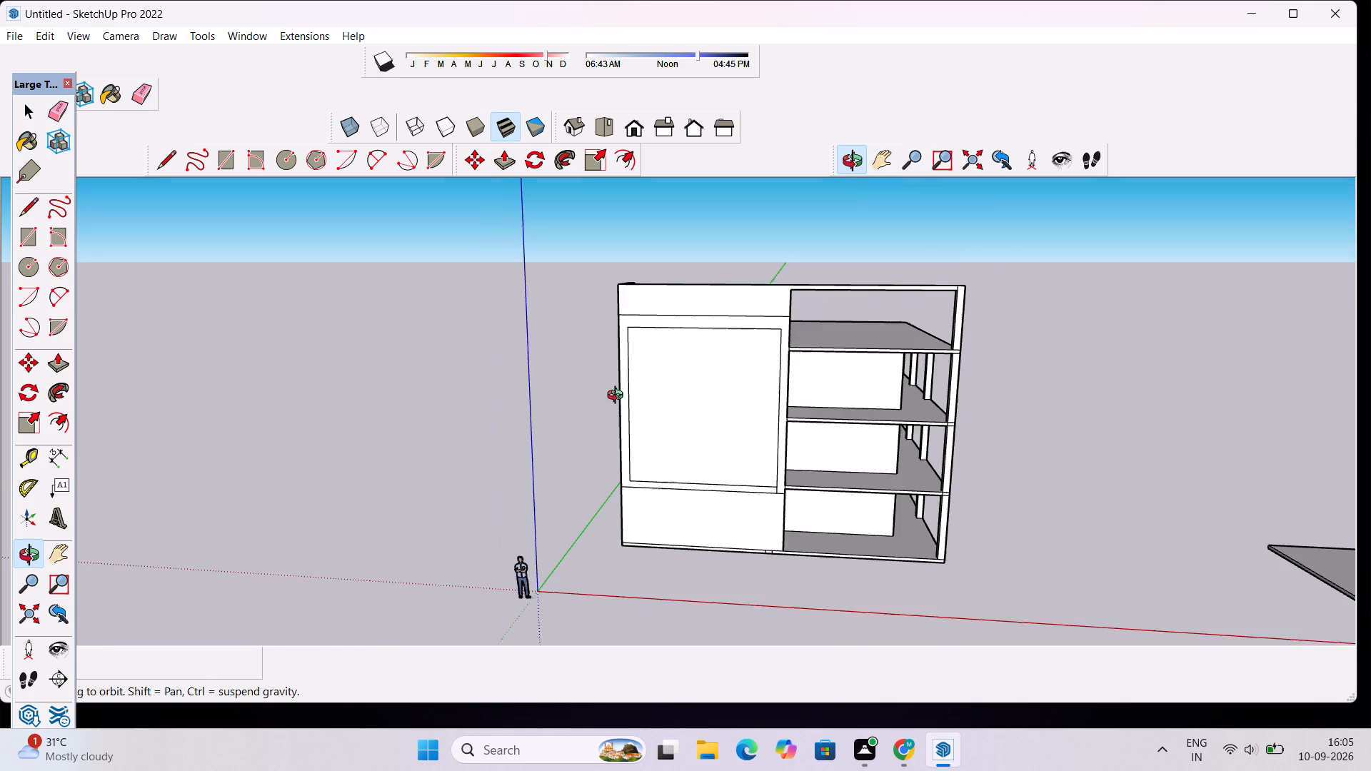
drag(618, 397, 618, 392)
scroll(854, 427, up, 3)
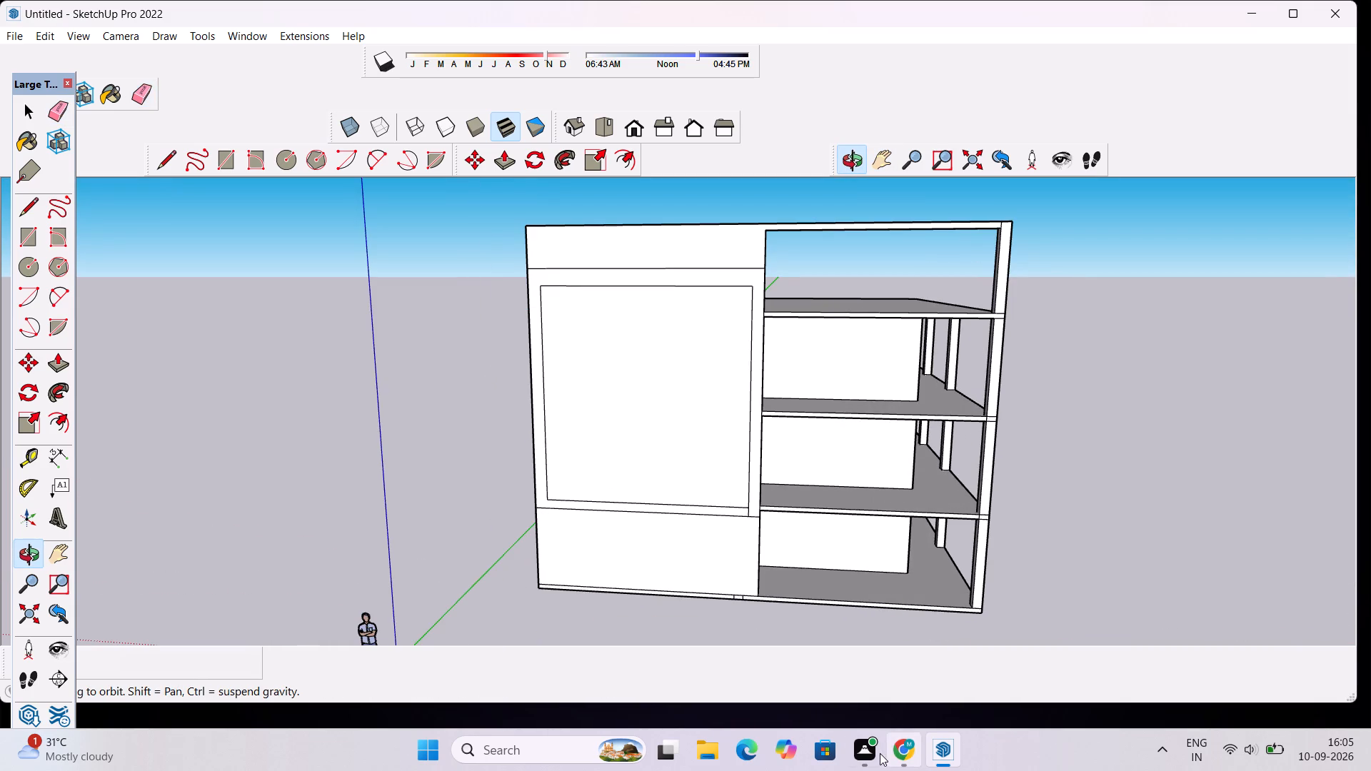
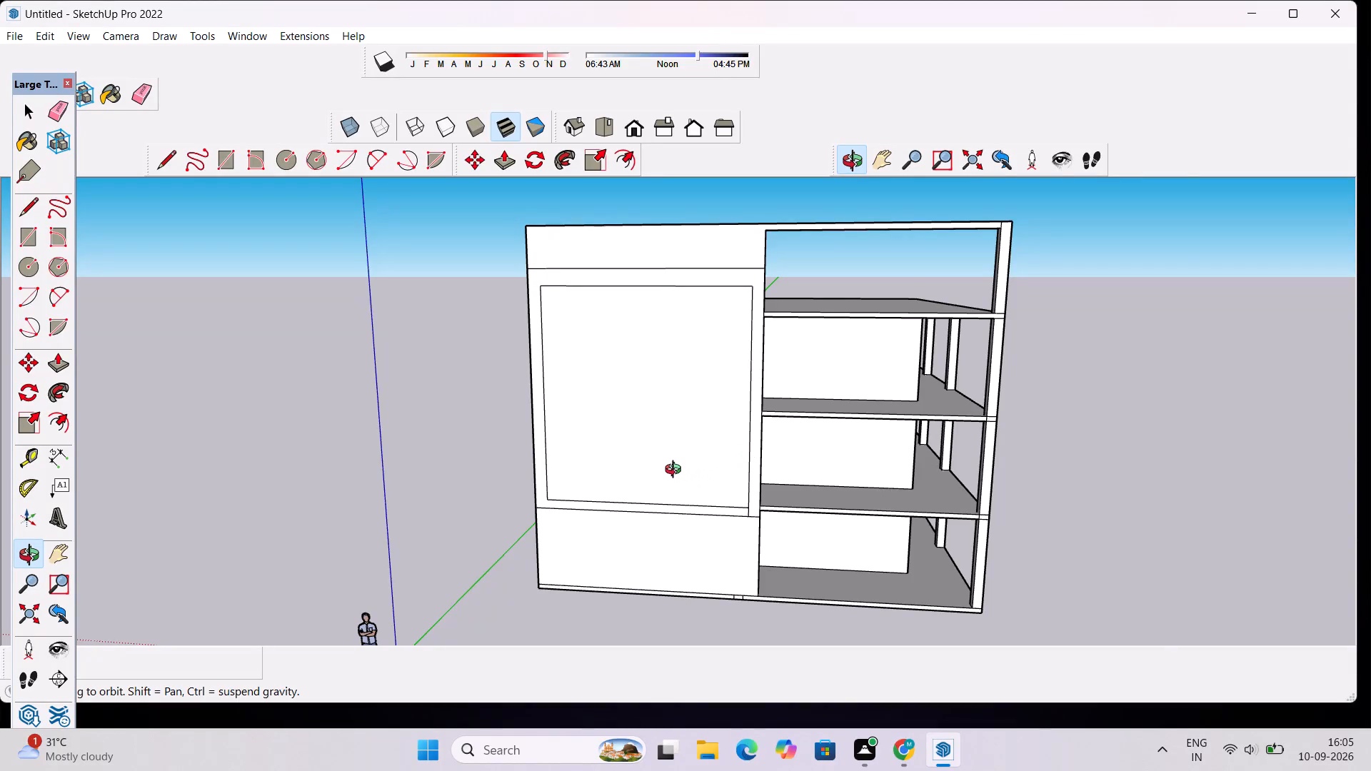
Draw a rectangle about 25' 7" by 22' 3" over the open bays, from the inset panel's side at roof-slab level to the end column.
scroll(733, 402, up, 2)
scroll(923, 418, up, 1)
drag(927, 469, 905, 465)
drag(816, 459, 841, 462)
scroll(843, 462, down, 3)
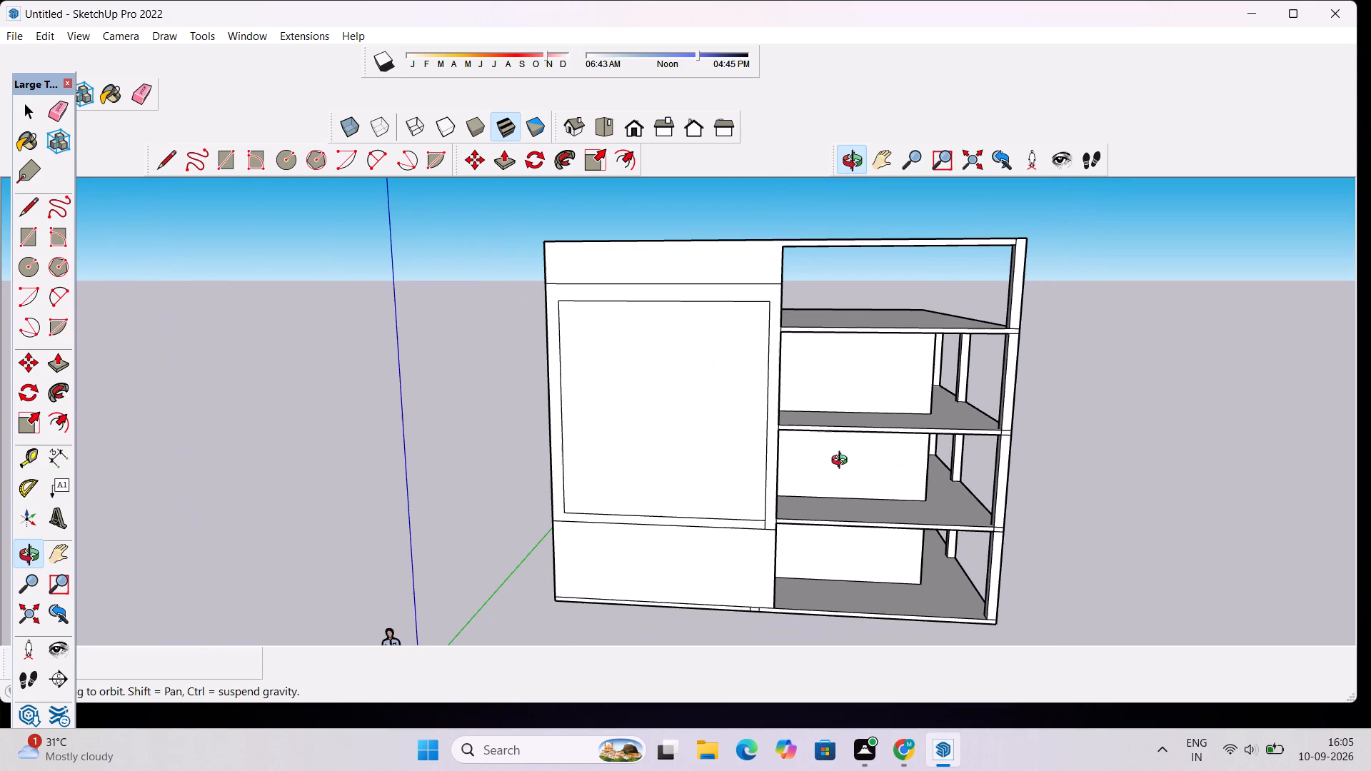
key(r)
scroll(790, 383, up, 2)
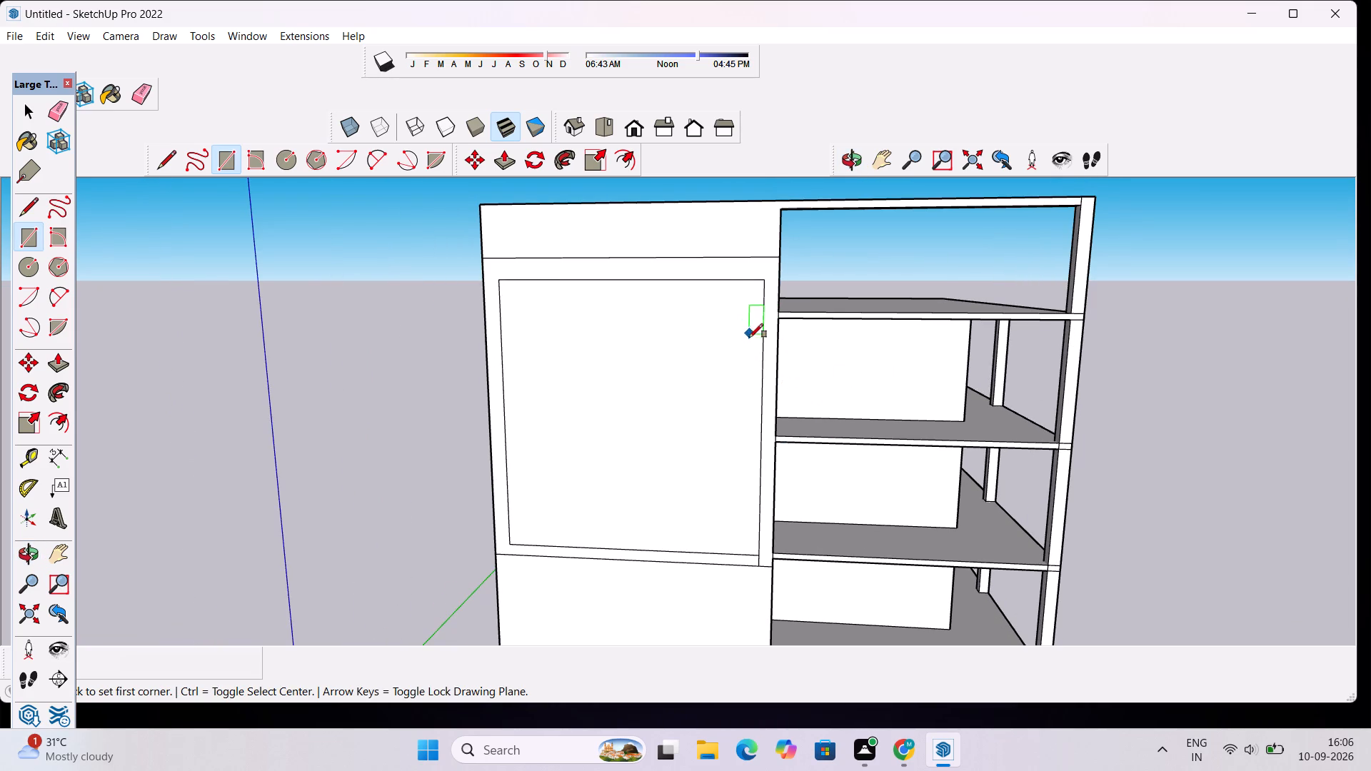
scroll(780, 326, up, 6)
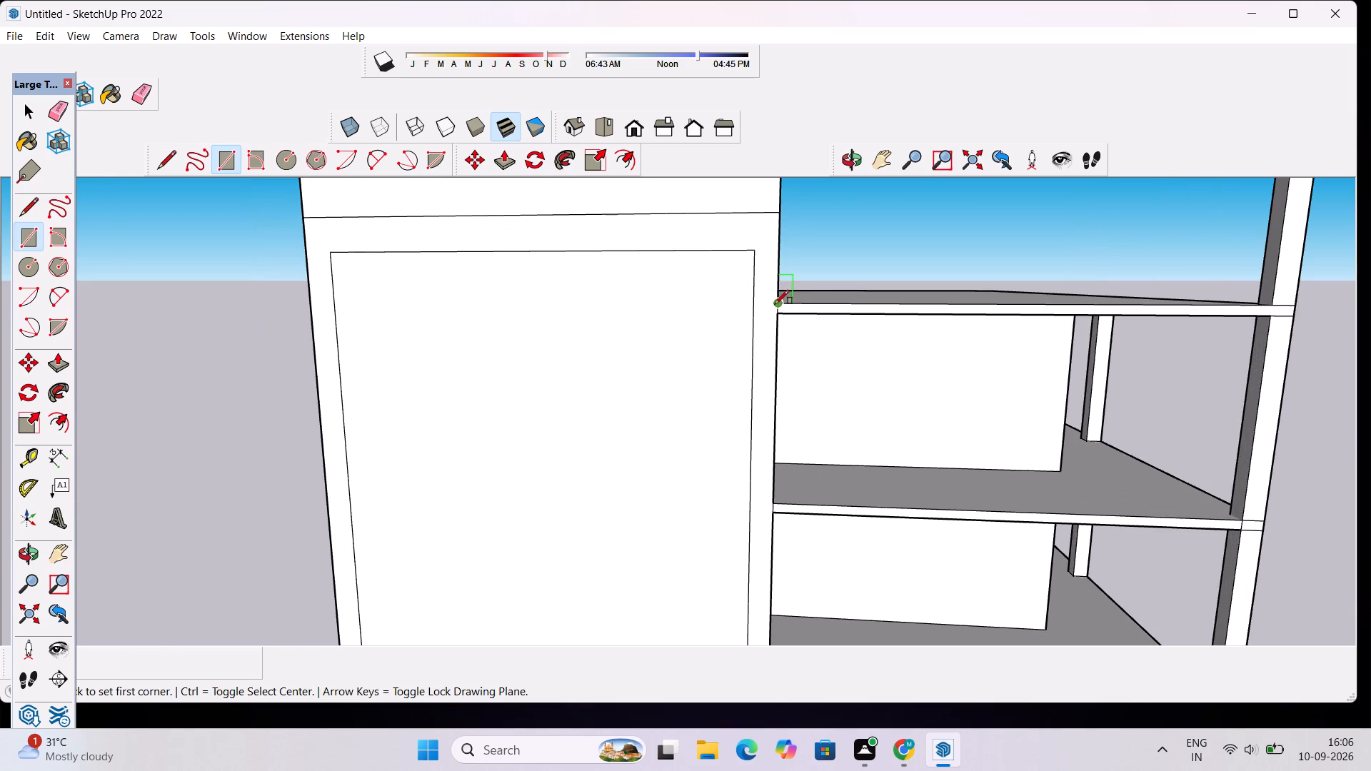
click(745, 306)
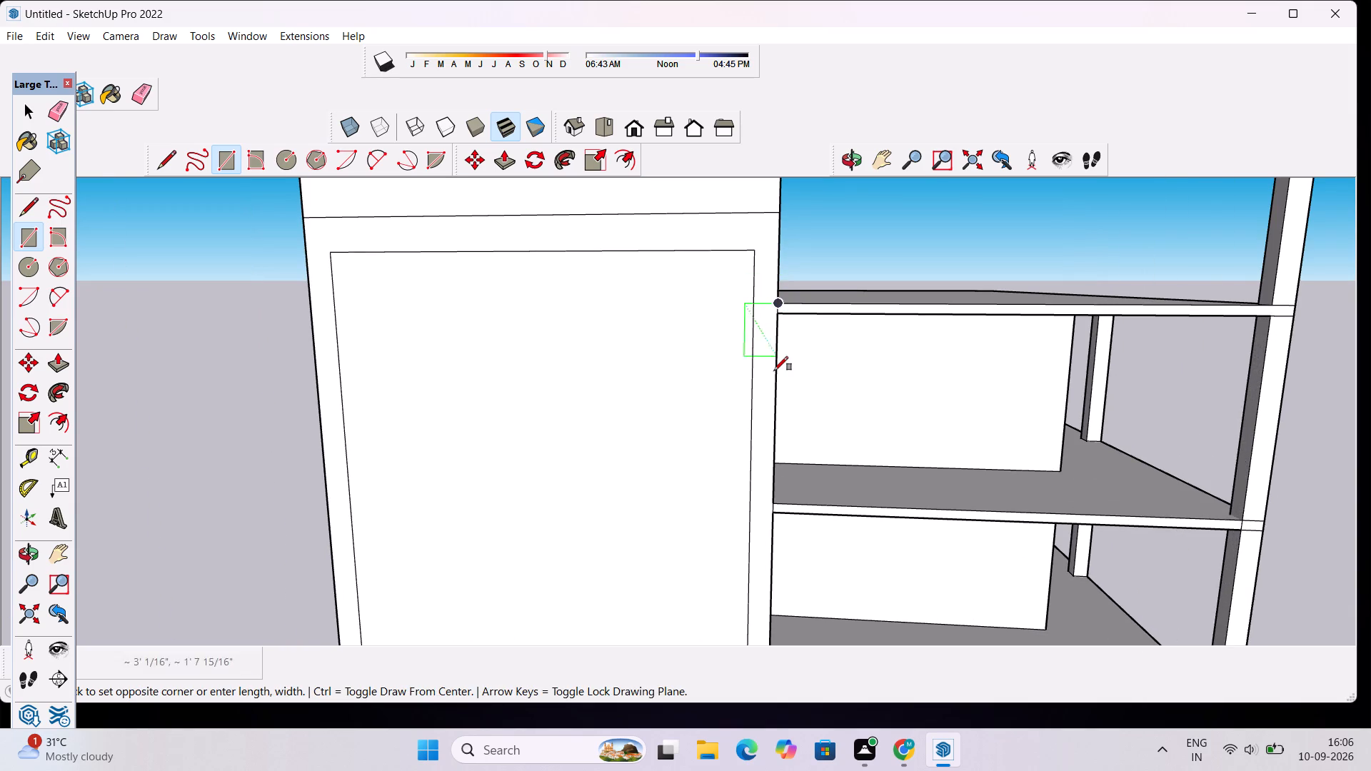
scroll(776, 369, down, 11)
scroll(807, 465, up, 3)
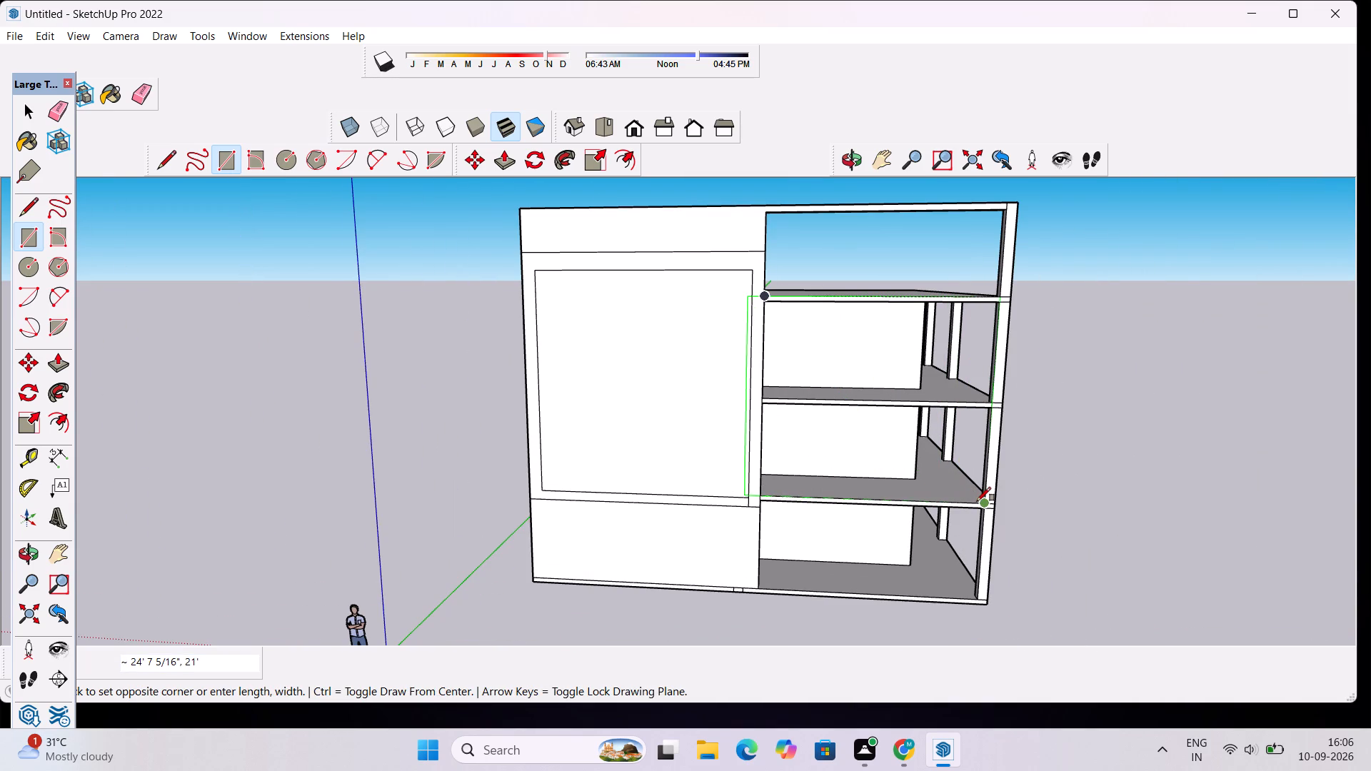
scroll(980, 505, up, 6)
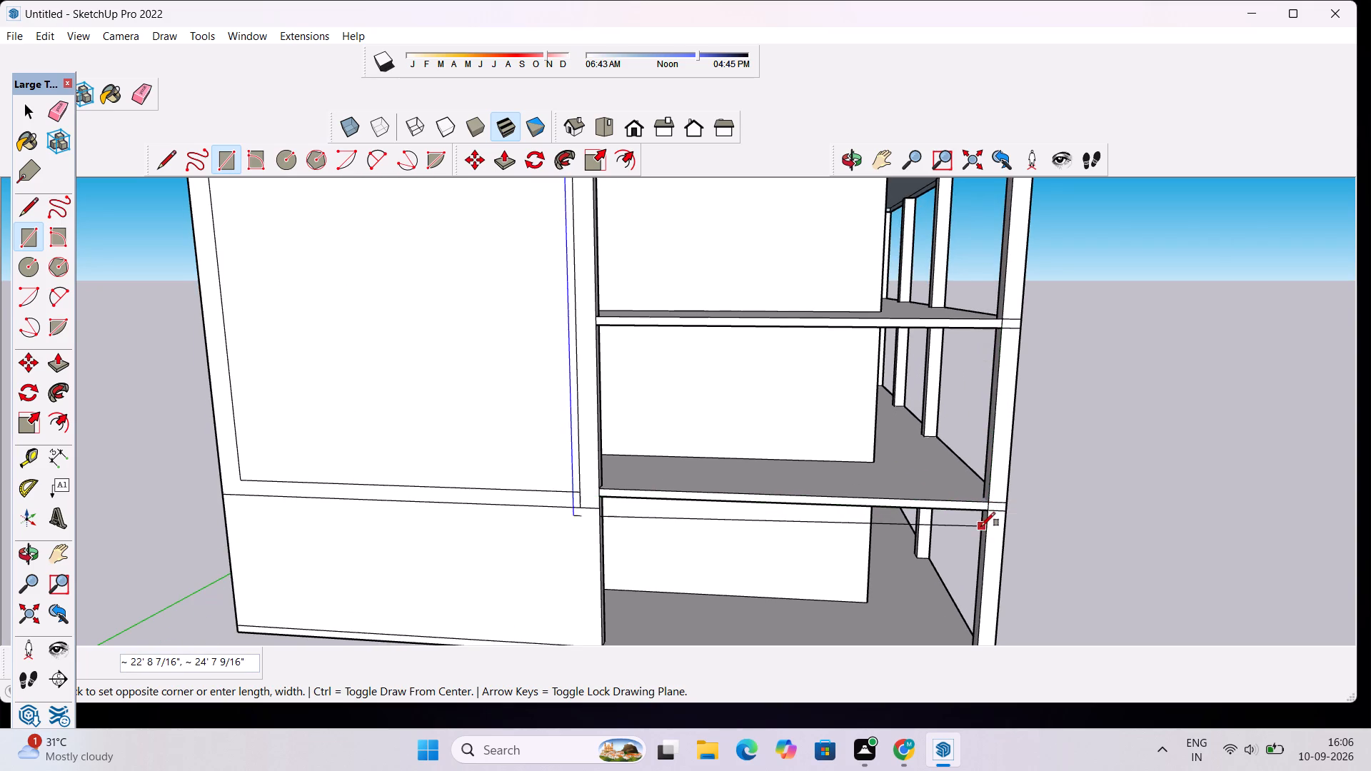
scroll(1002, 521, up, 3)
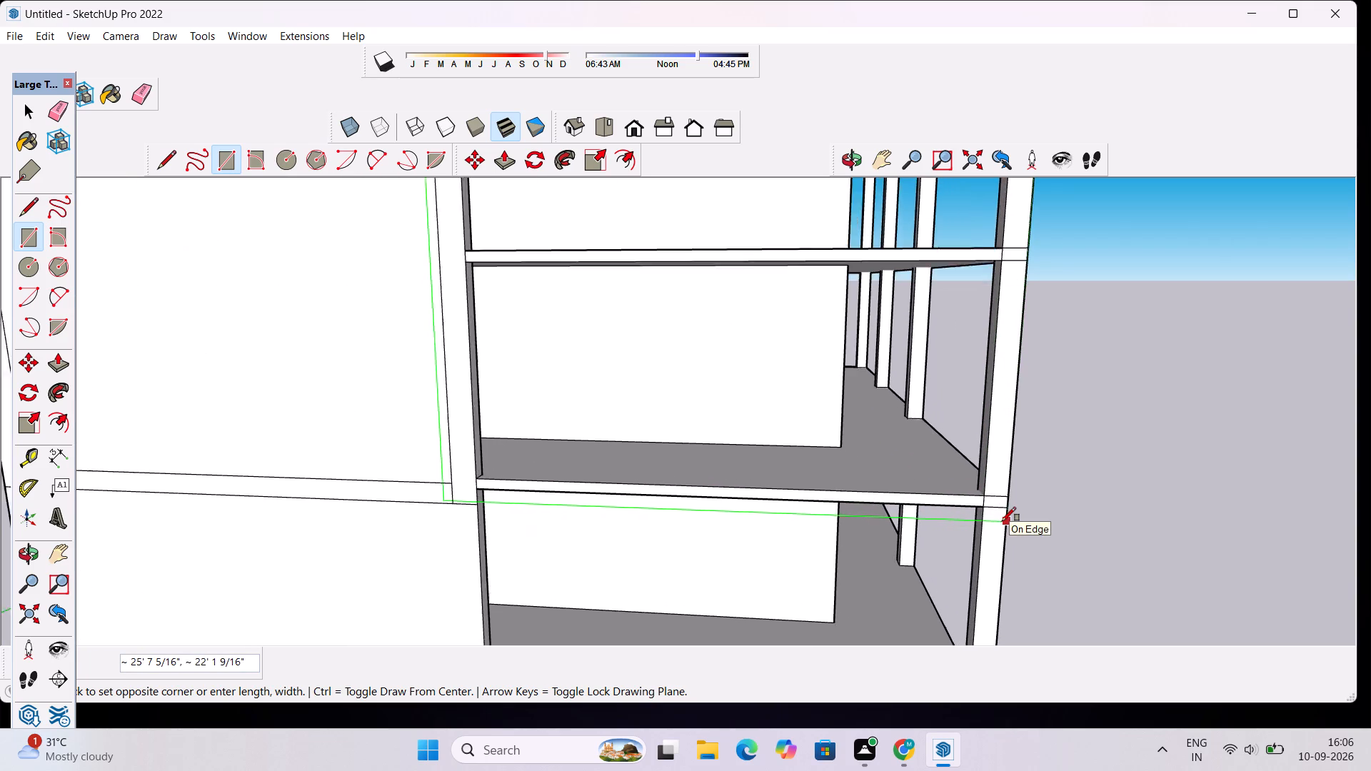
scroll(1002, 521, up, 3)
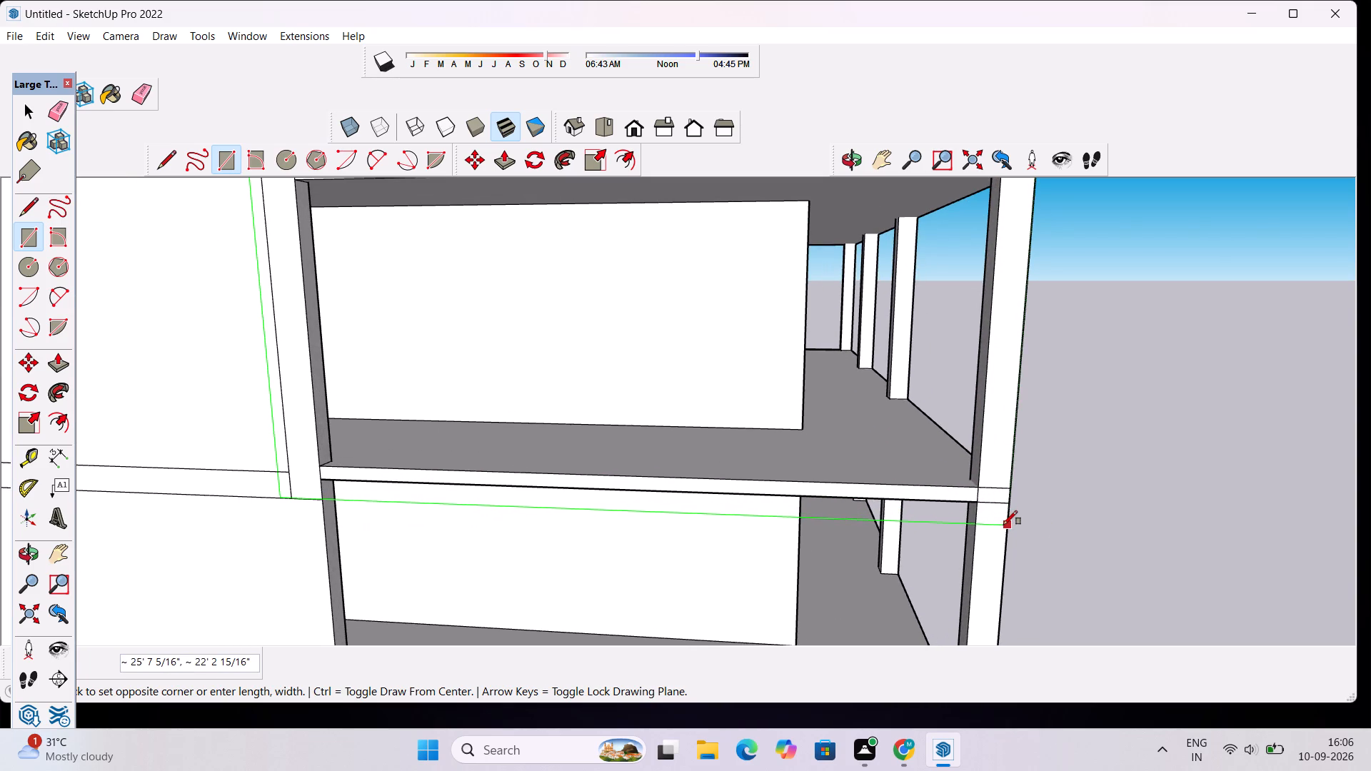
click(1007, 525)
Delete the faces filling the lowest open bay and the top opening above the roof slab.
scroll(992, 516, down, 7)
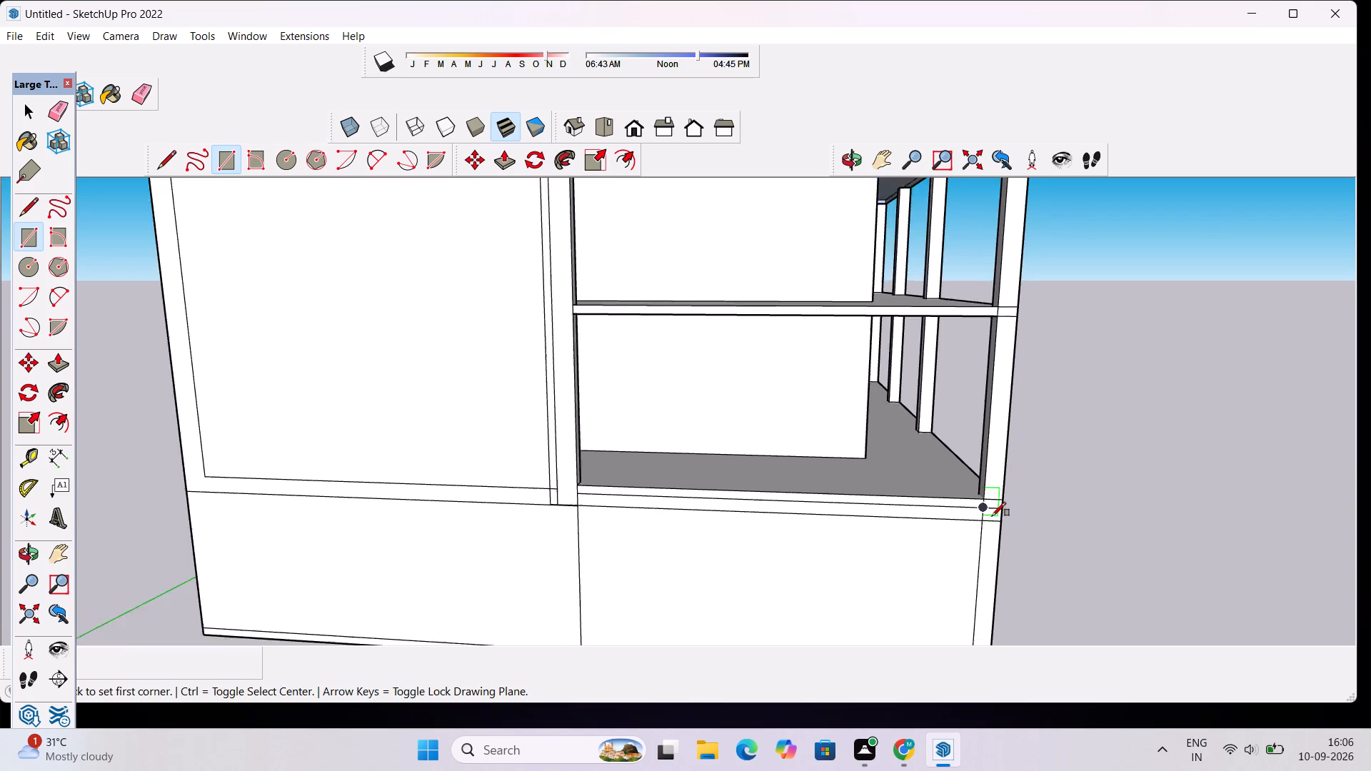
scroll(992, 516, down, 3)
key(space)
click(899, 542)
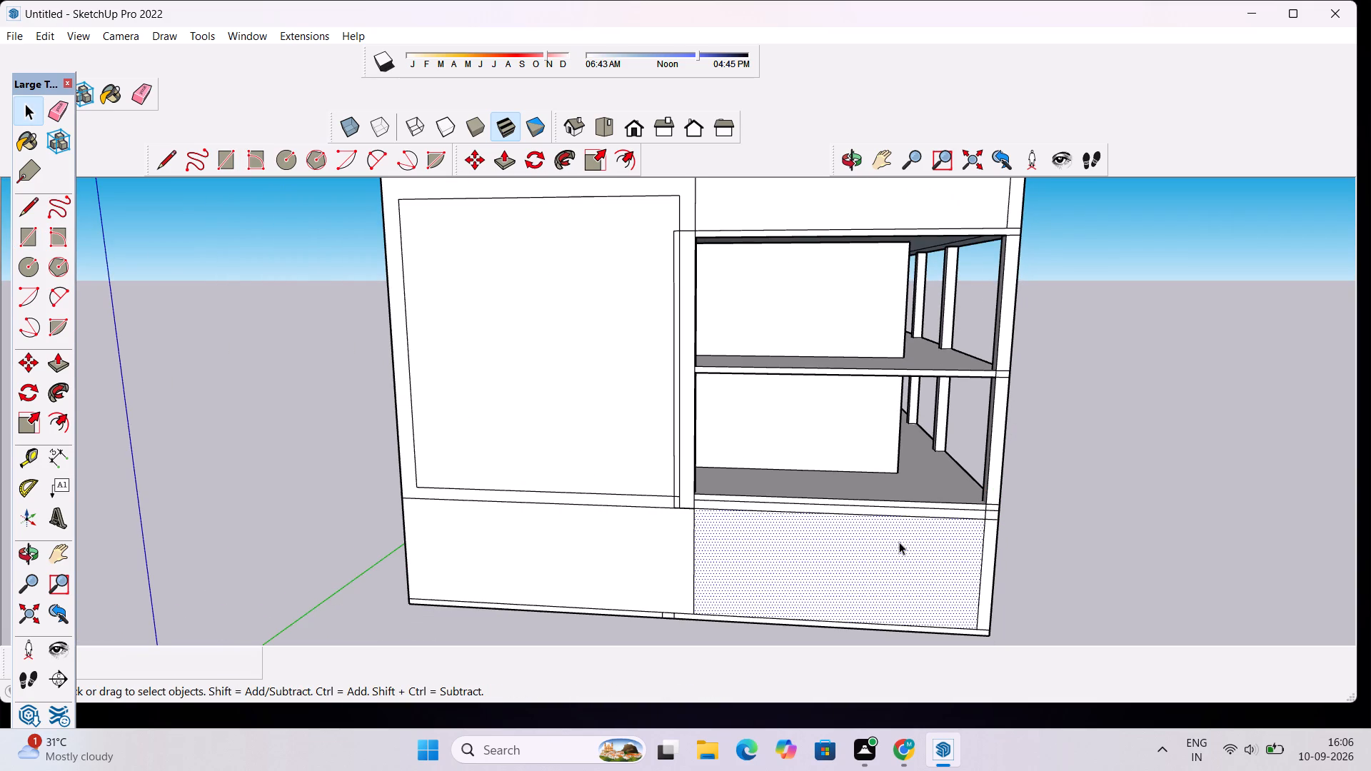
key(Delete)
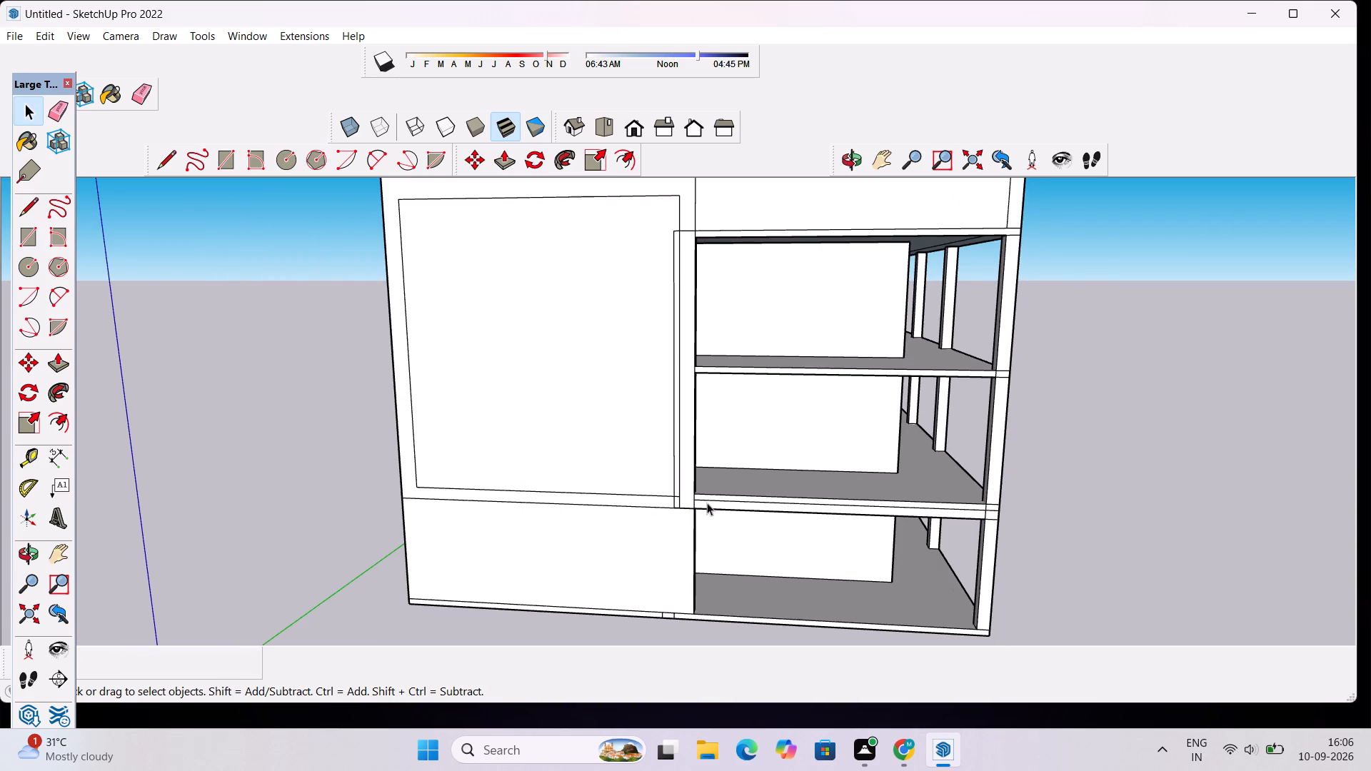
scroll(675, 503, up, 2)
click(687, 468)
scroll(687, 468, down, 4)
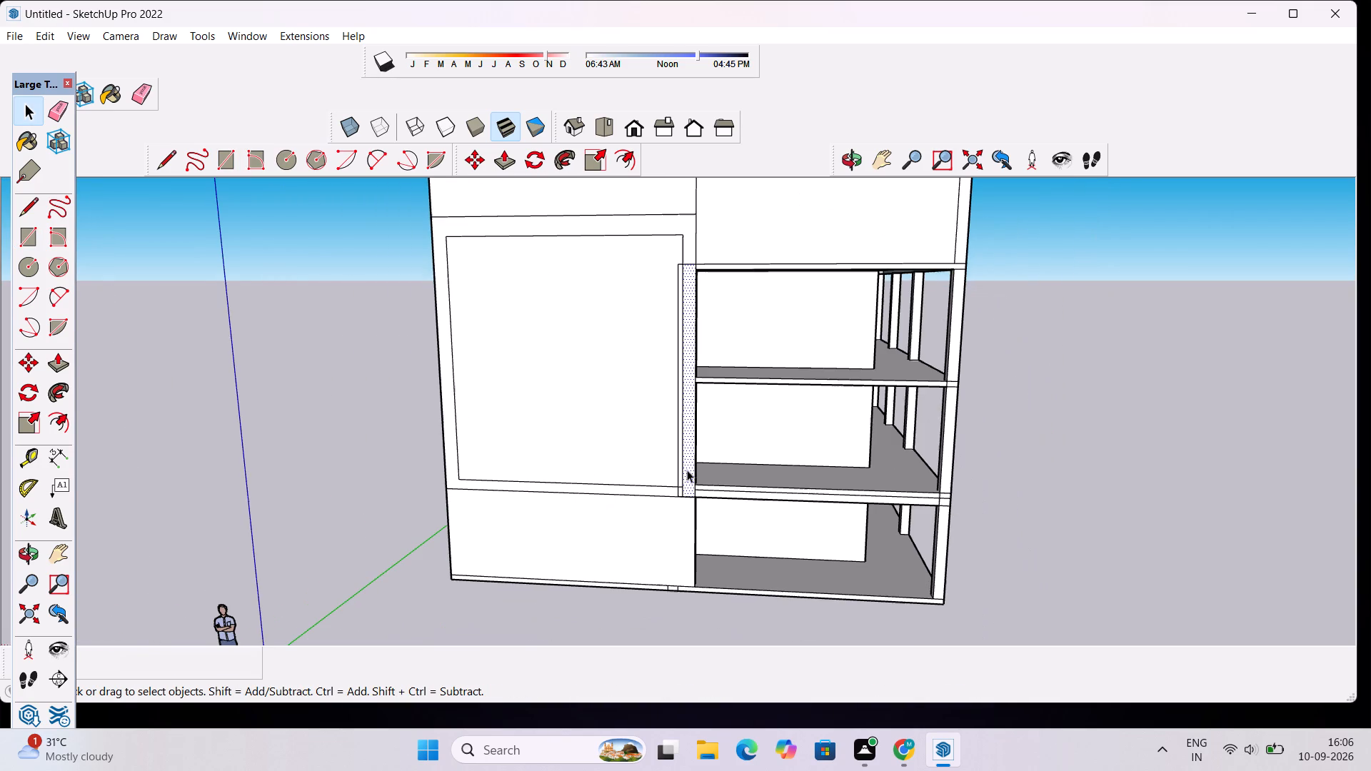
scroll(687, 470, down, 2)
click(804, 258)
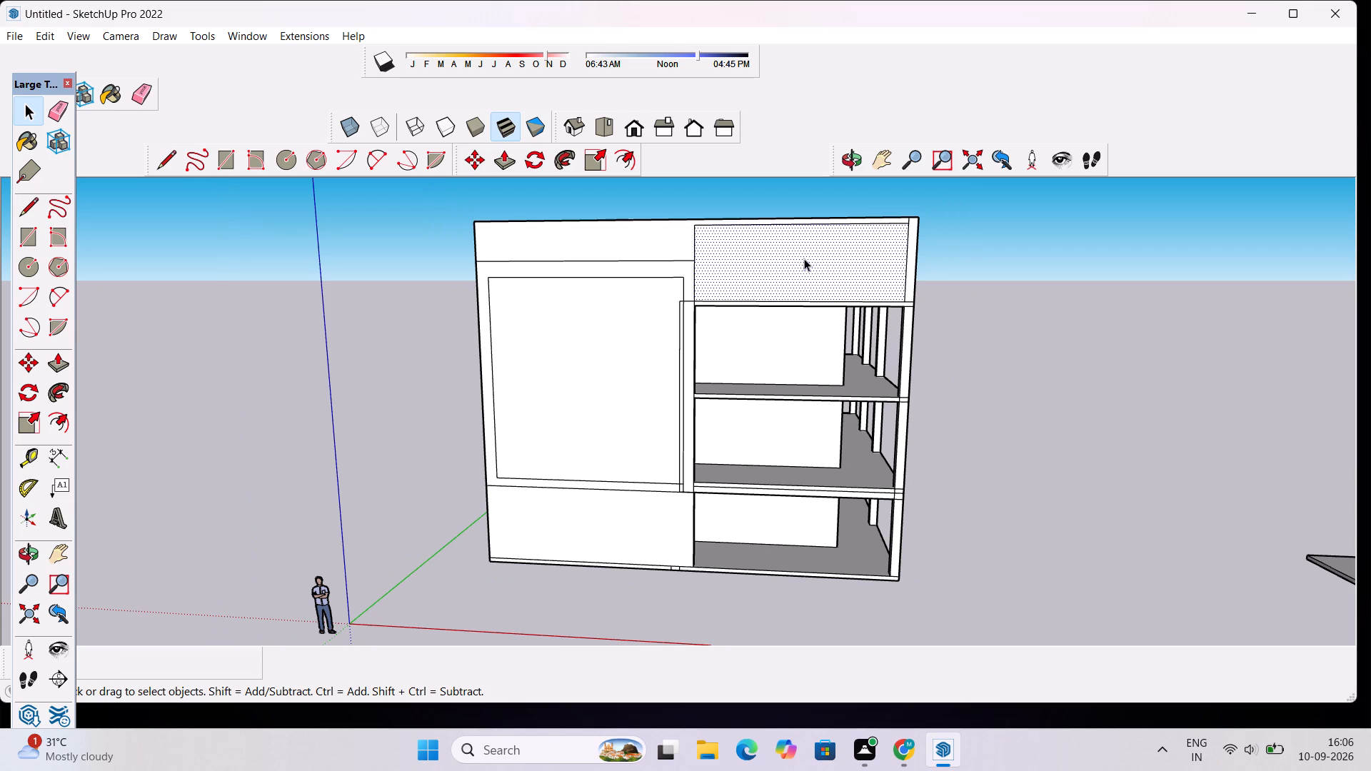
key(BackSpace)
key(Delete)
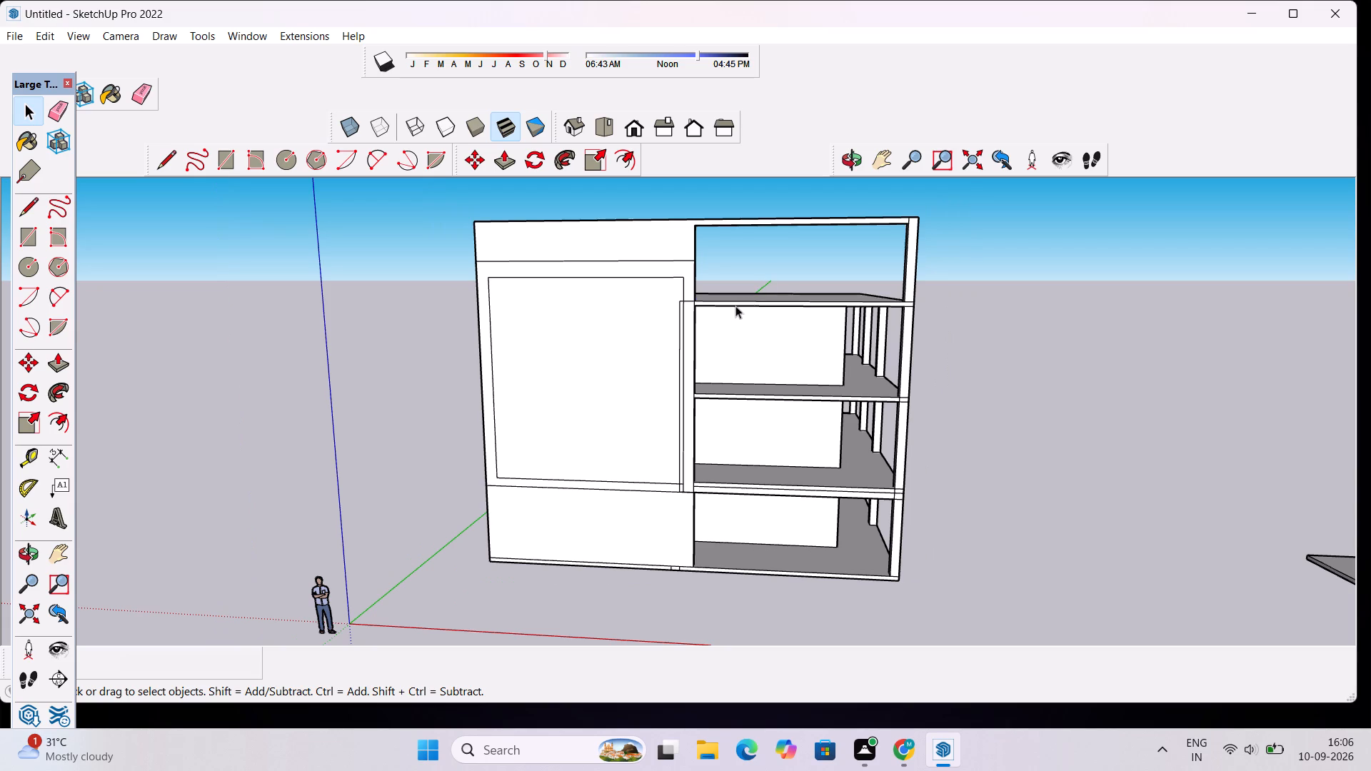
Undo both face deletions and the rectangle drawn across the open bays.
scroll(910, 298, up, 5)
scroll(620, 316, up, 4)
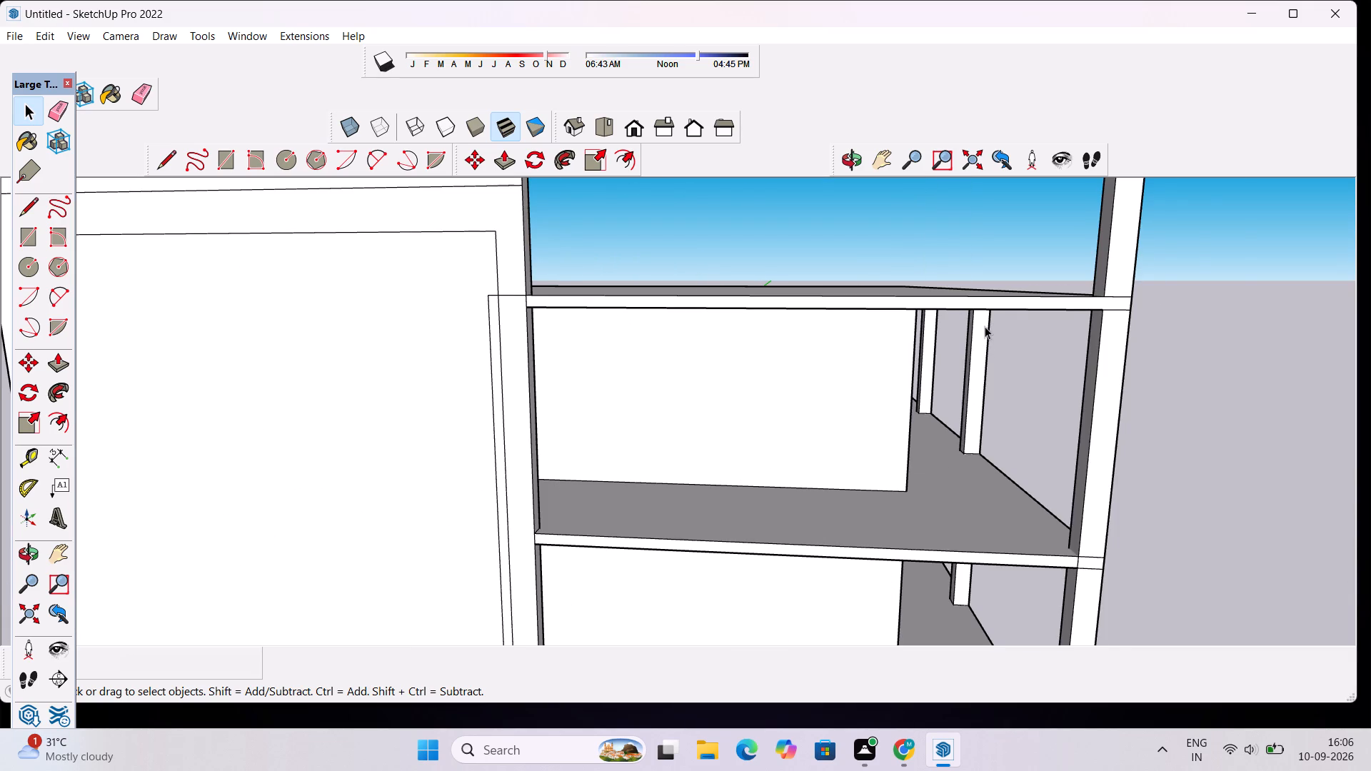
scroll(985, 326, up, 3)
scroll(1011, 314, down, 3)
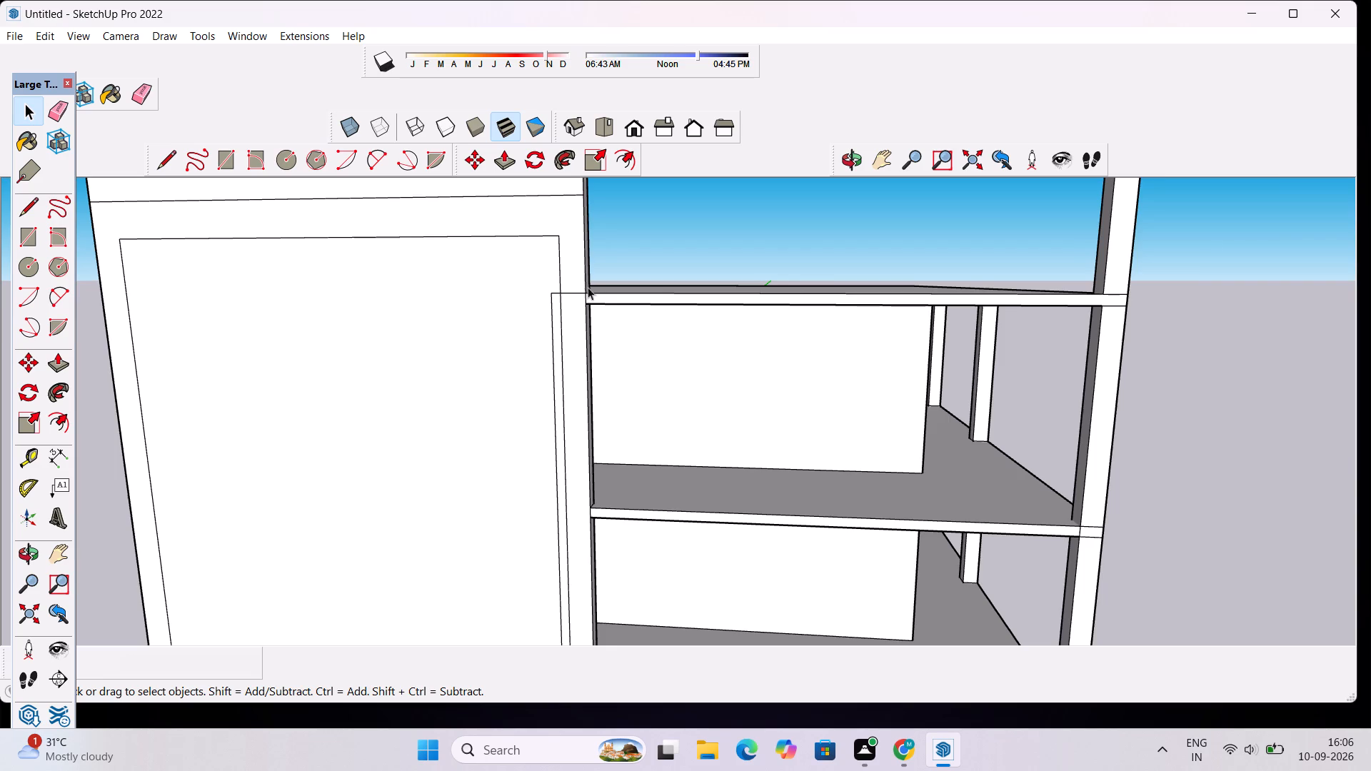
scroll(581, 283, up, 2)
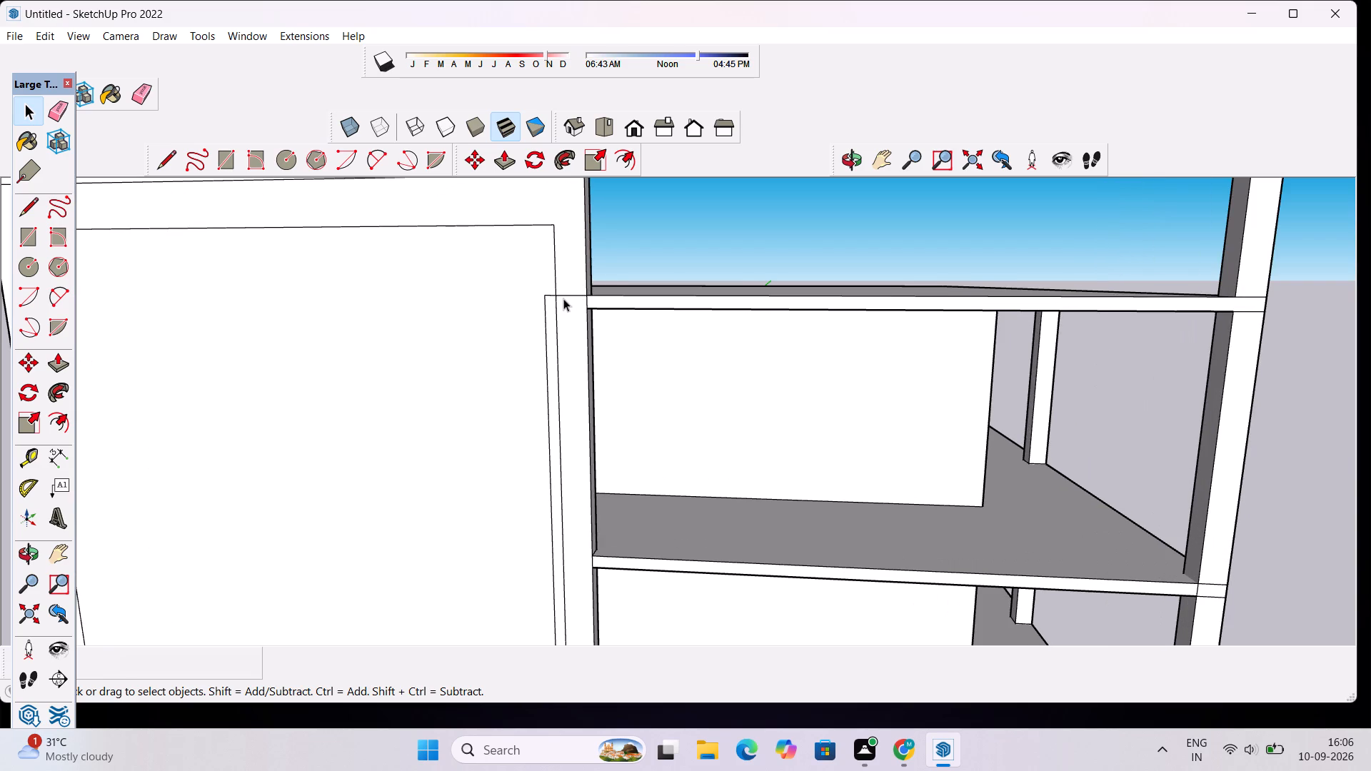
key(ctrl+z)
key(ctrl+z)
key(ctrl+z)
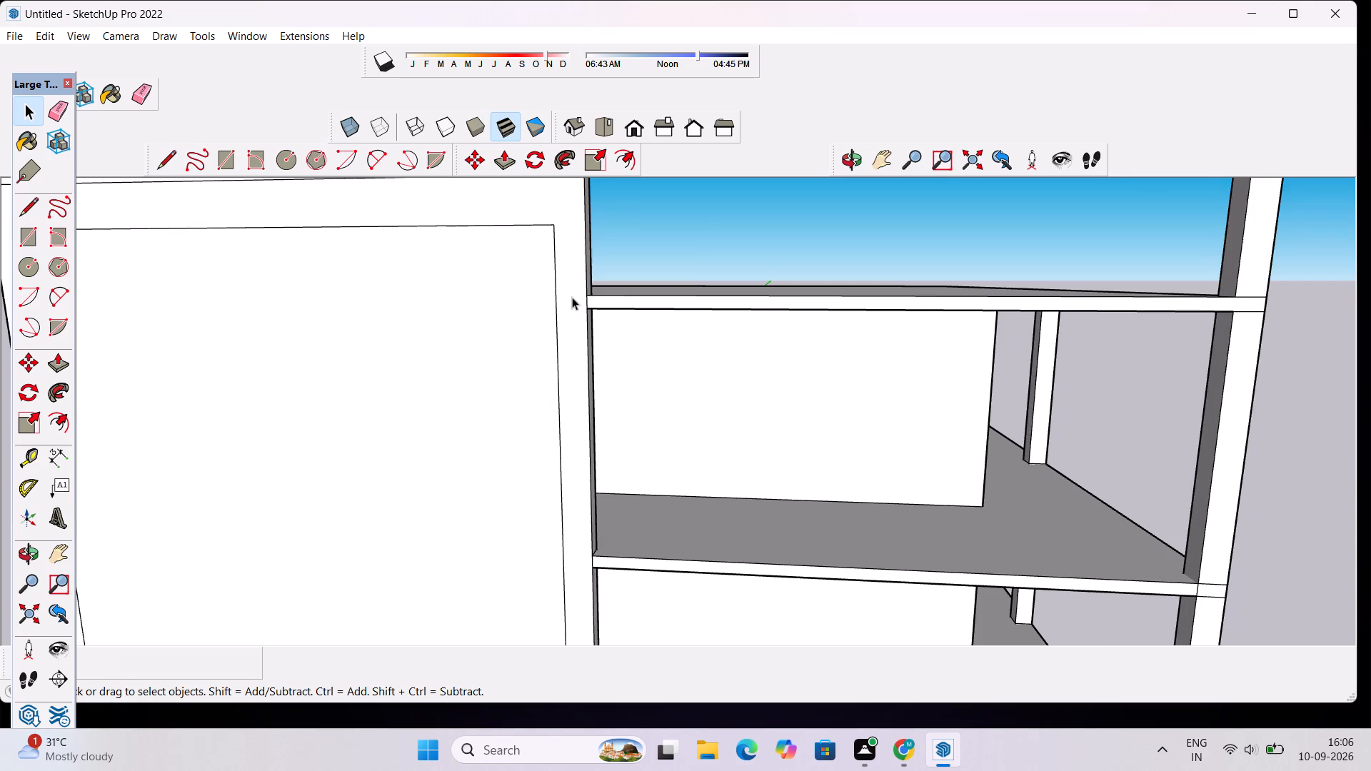
Draw a rectangle about 25' 7" by 23' 4" across the open bays, from just inside the inset panel above the roof slab to the end column.
scroll(572, 297, down, 5)
key(r)
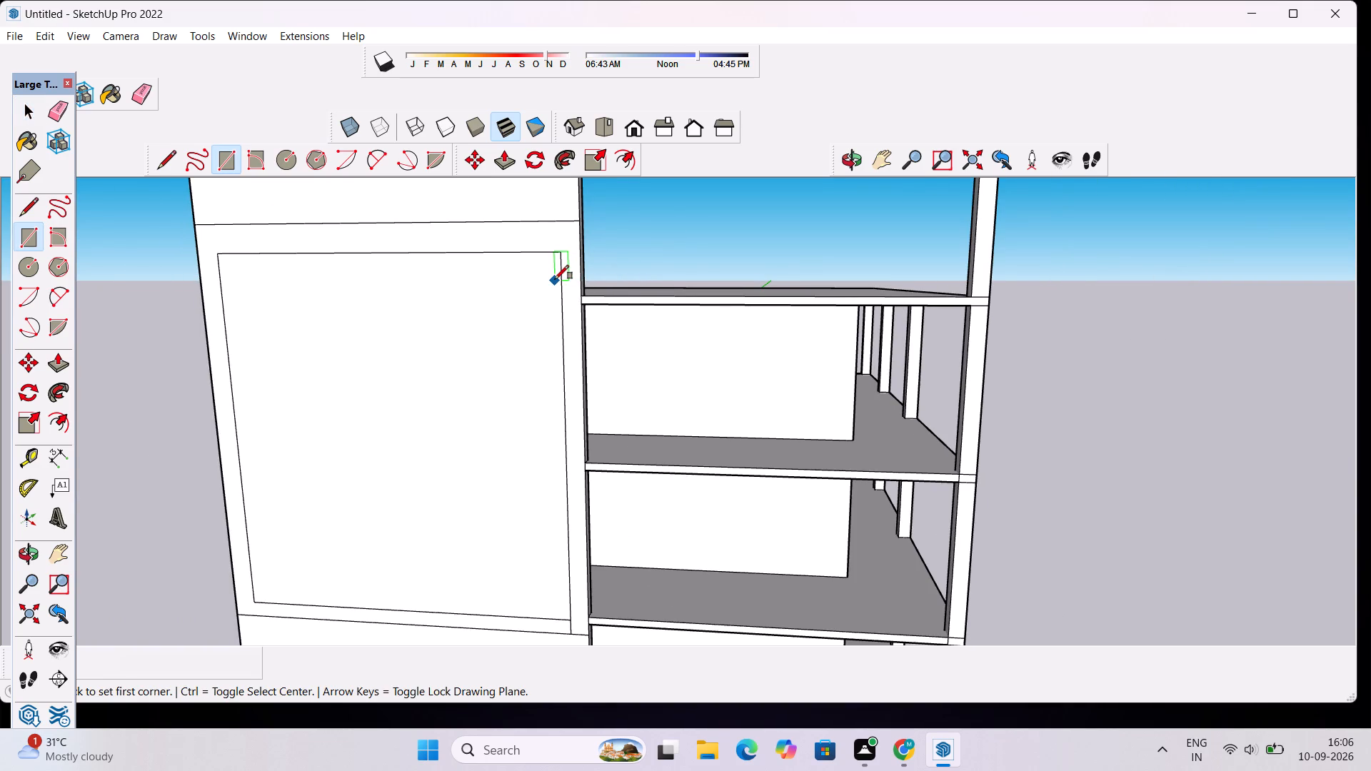
click(555, 278)
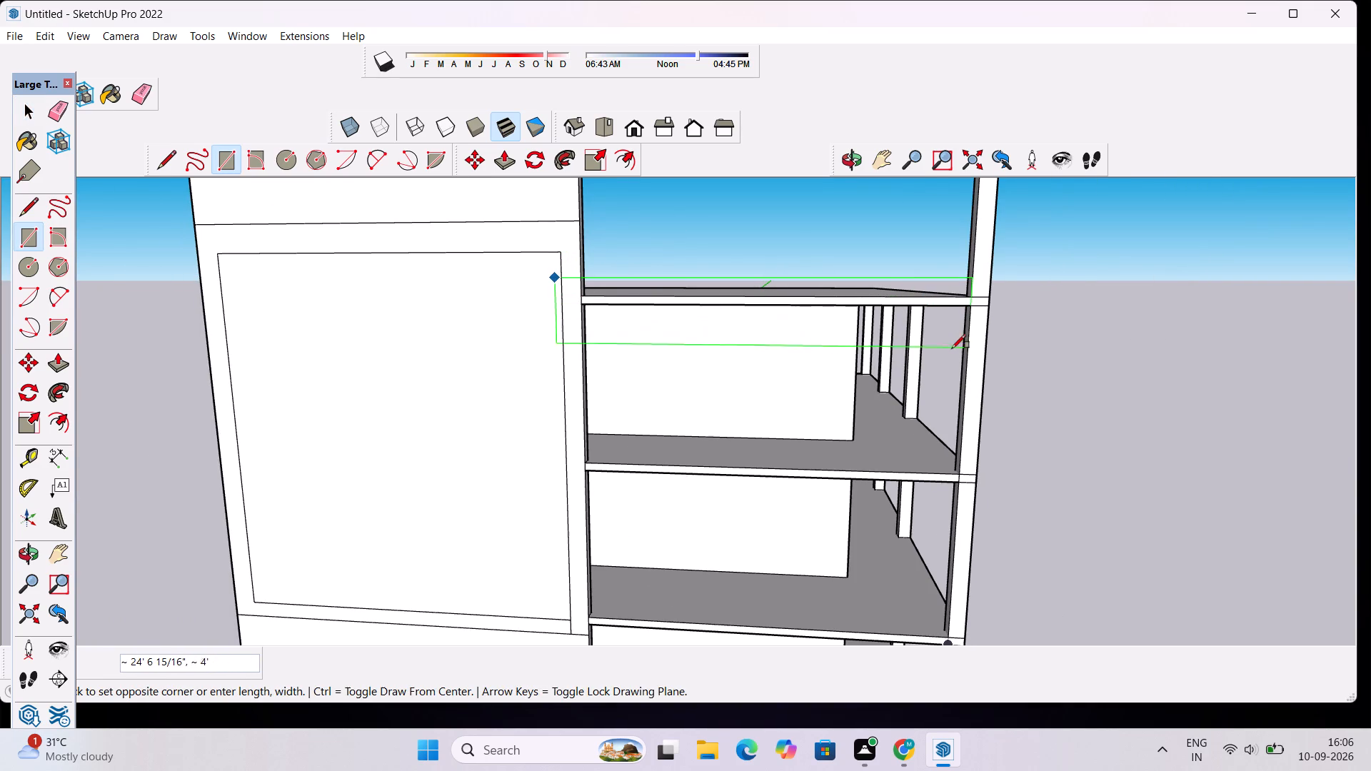
scroll(956, 390, down, 6)
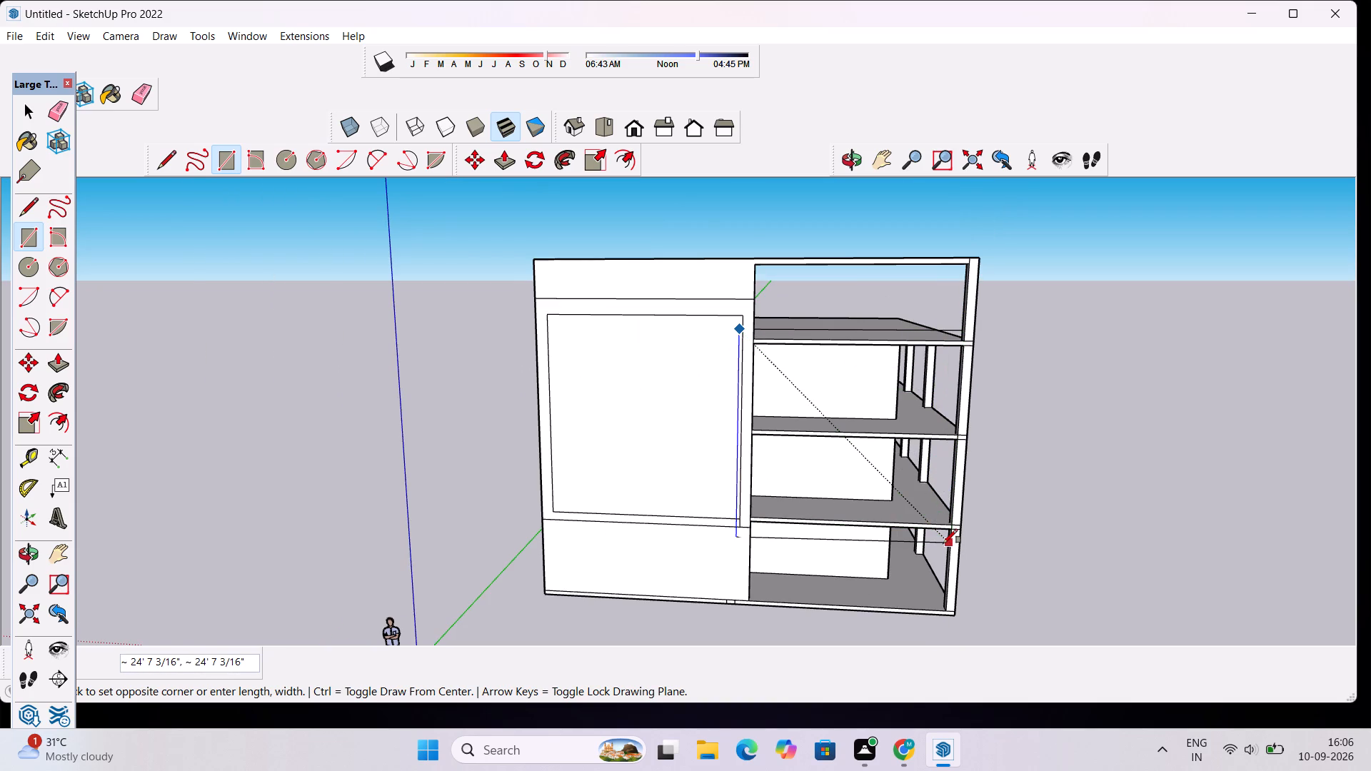
scroll(943, 543, up, 2)
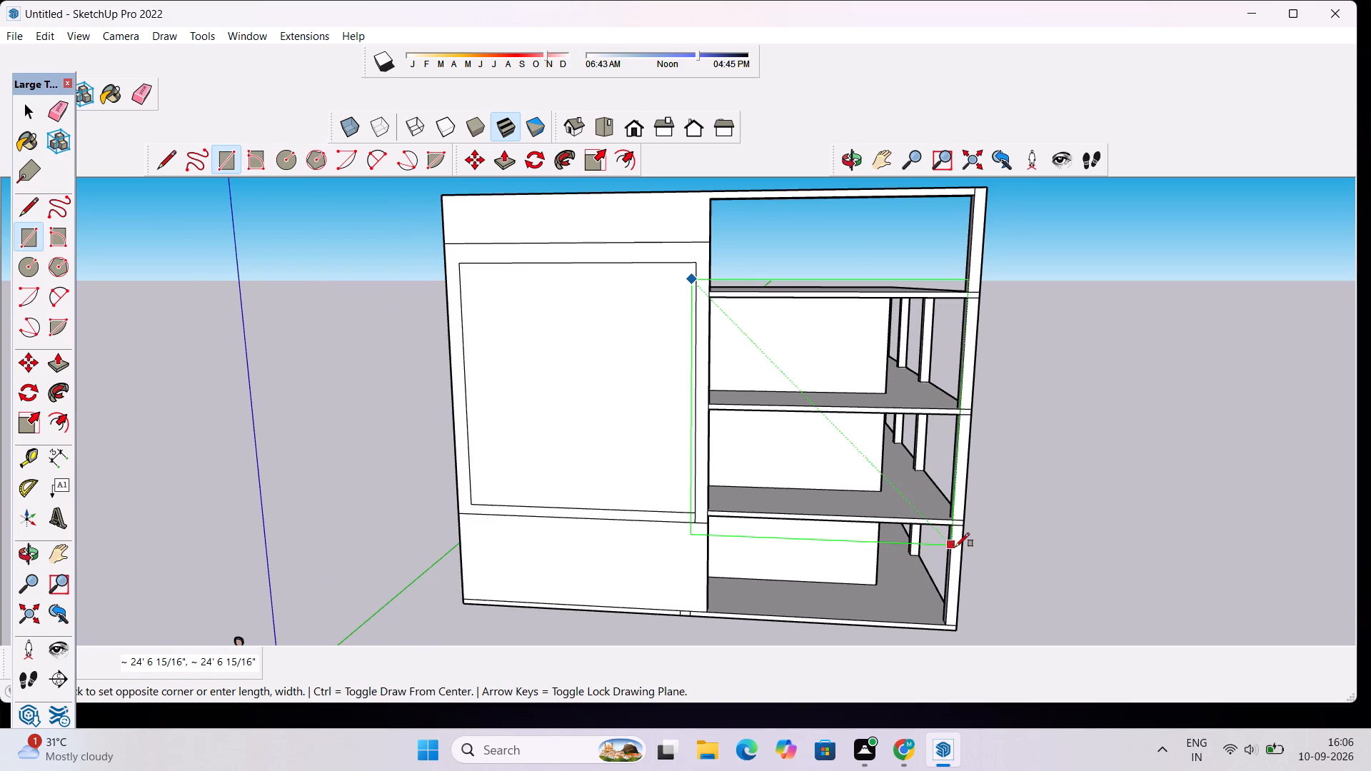
scroll(962, 541, up, 3)
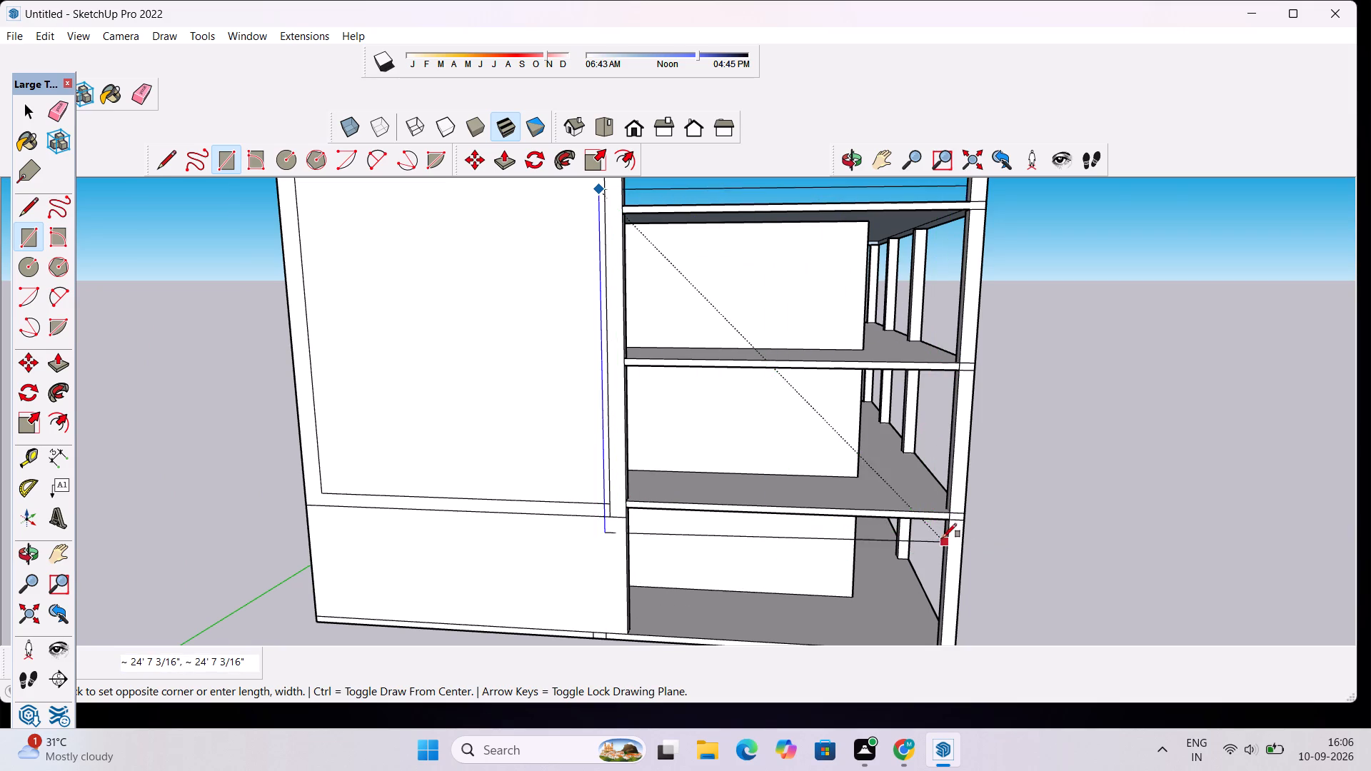
click(963, 533)
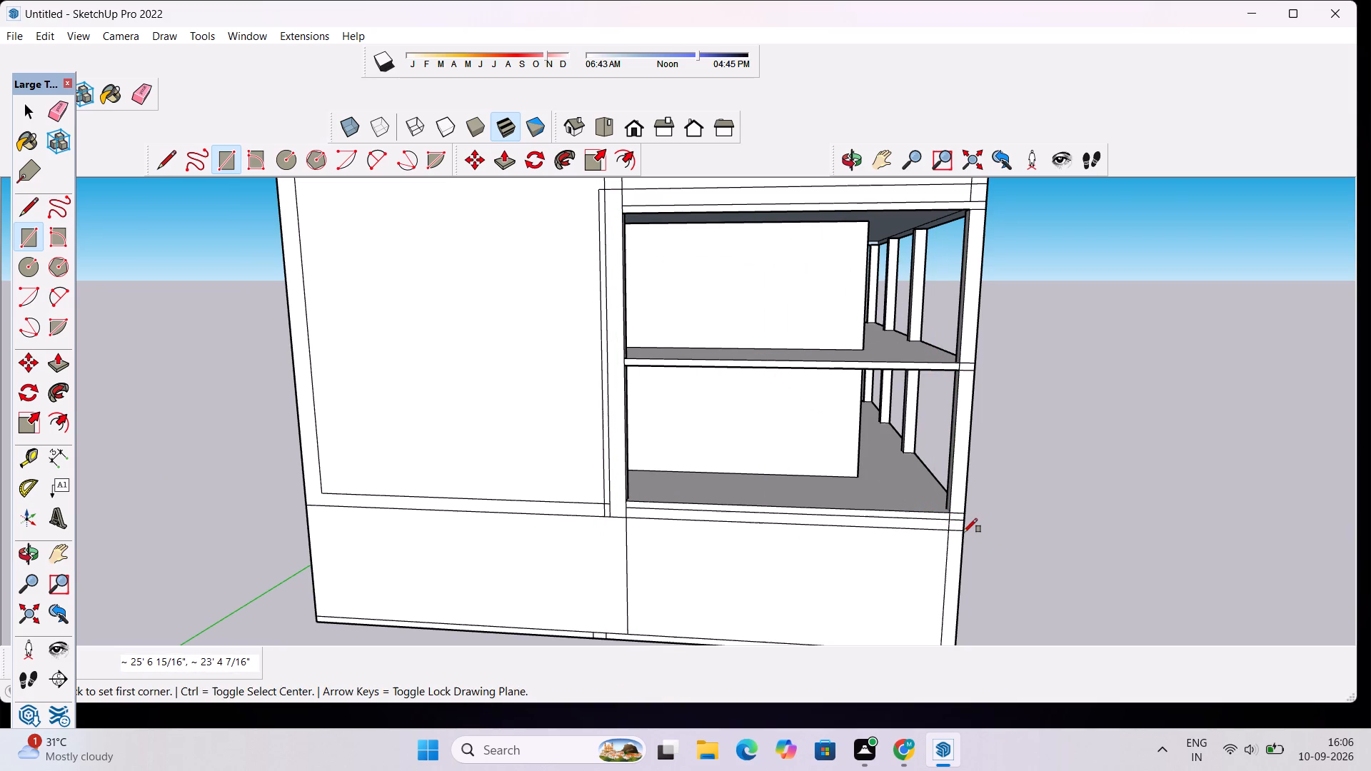
Delete the faces filling the lowest open bay and the top opening above the new rectangle.
key(space)
click(874, 572)
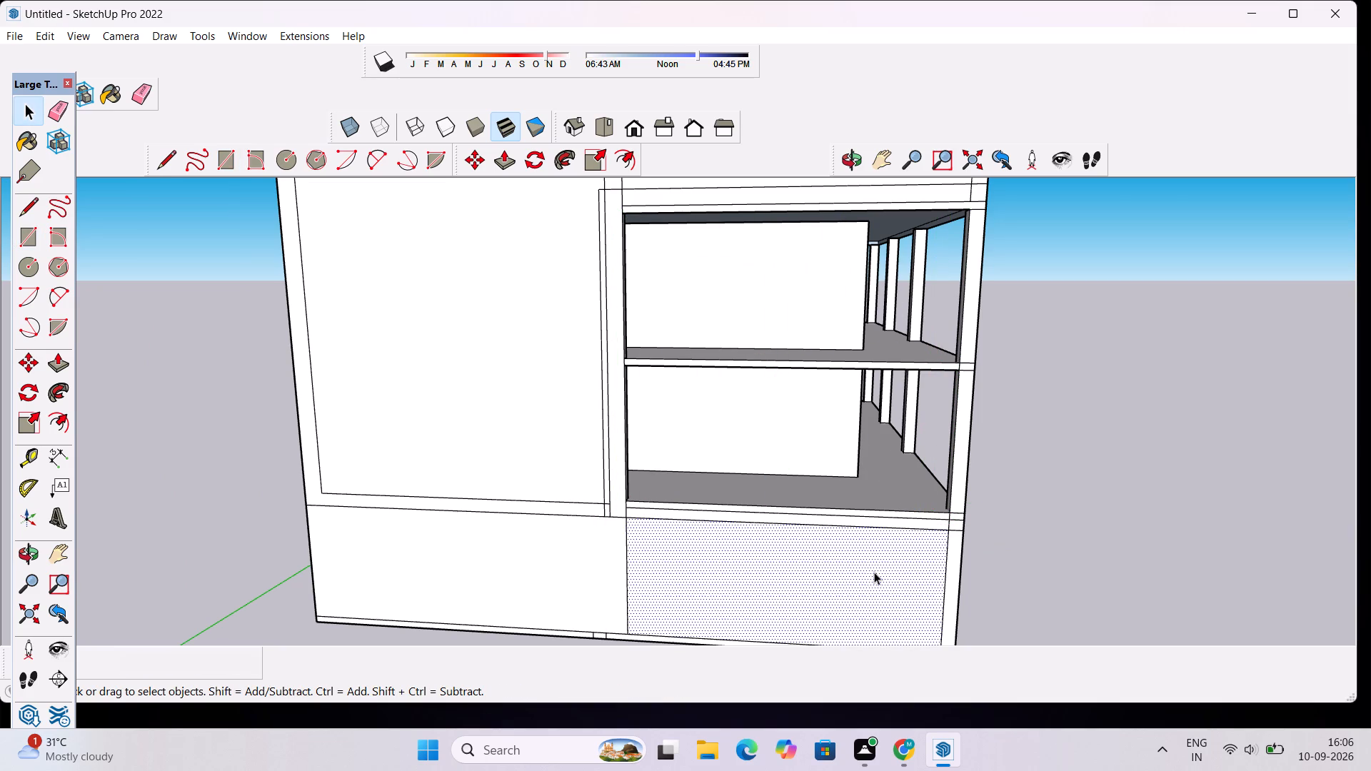
key(Delete)
scroll(868, 558, down, 6)
scroll(837, 354, up, 3)
click(837, 354)
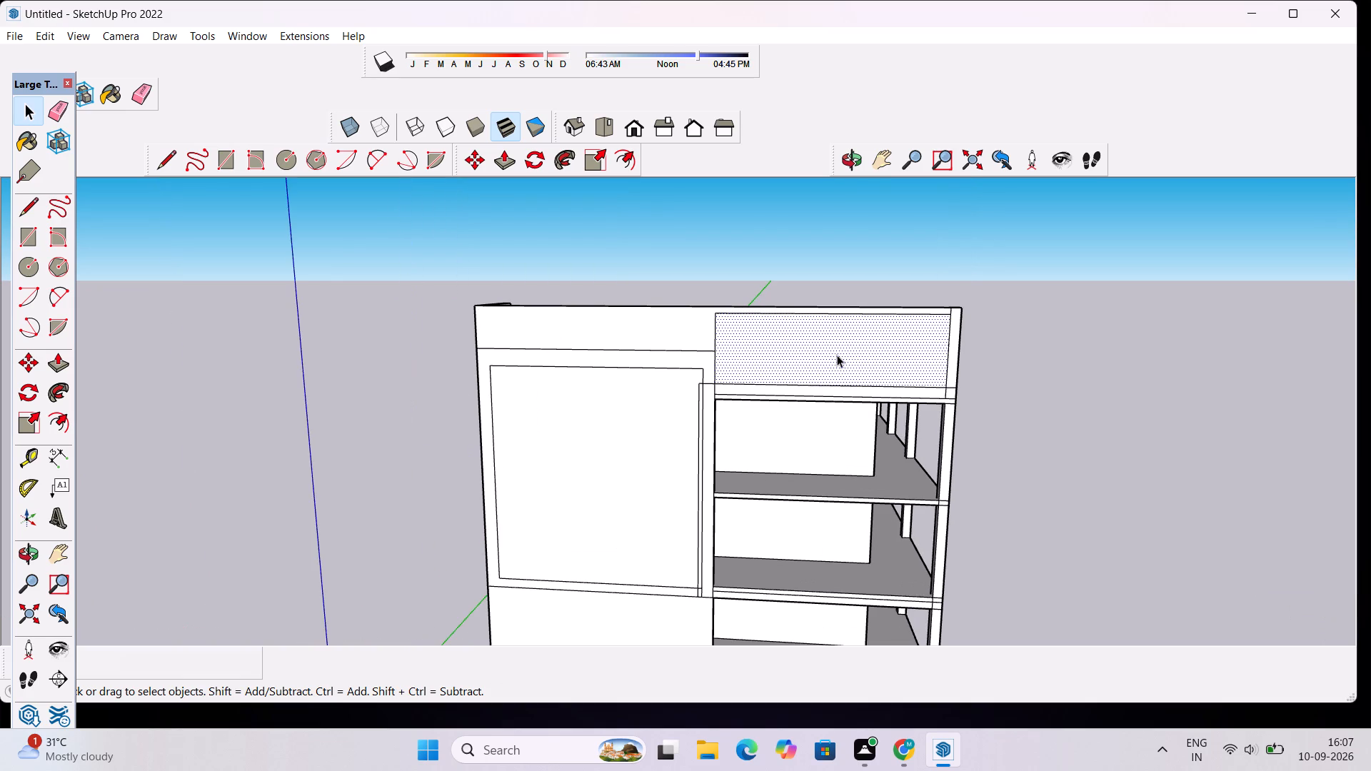
key(Delete)
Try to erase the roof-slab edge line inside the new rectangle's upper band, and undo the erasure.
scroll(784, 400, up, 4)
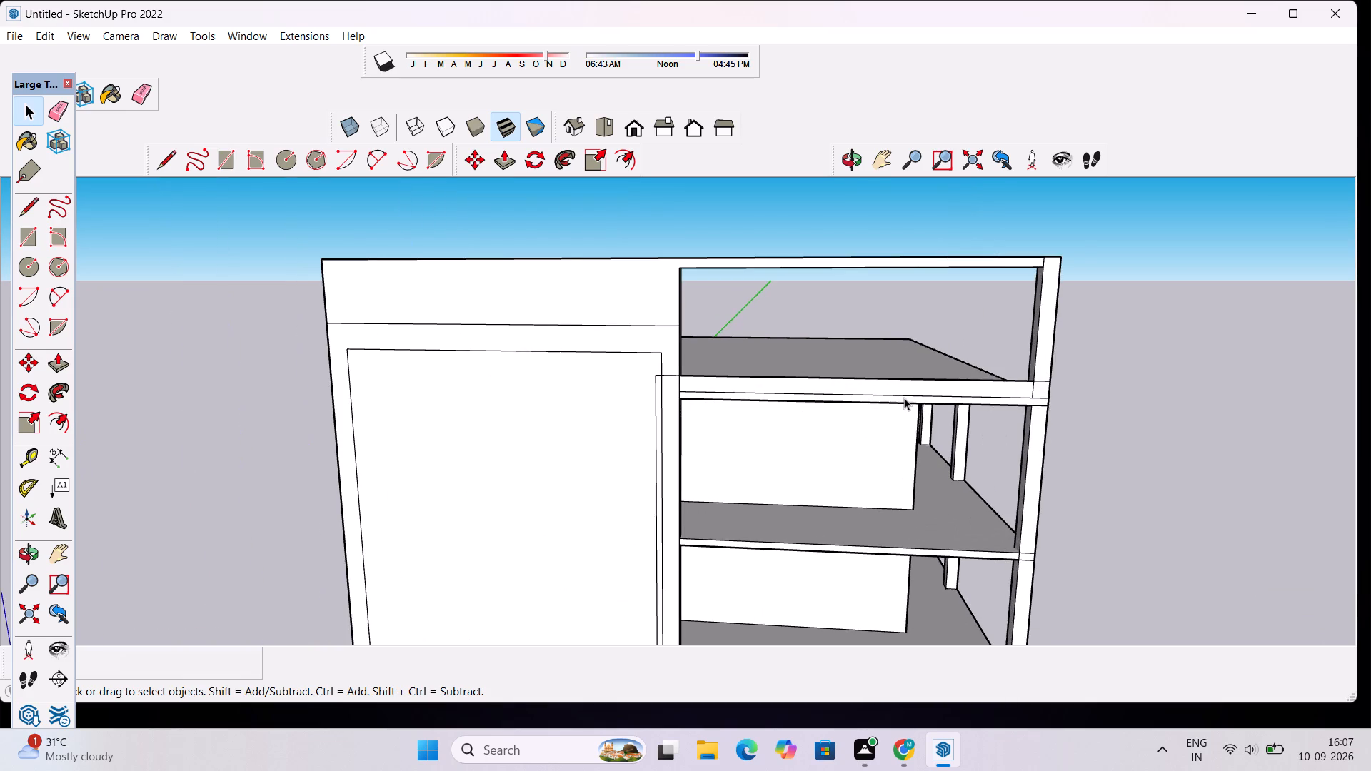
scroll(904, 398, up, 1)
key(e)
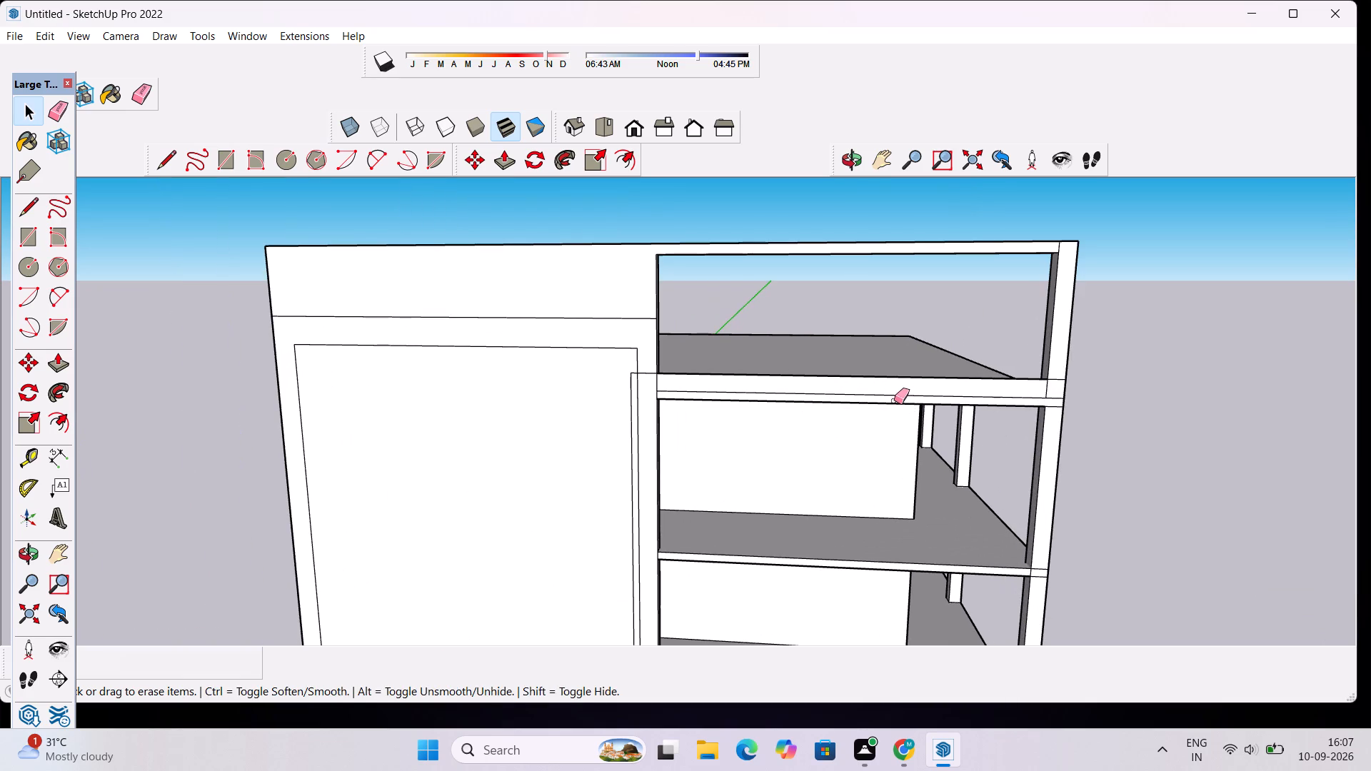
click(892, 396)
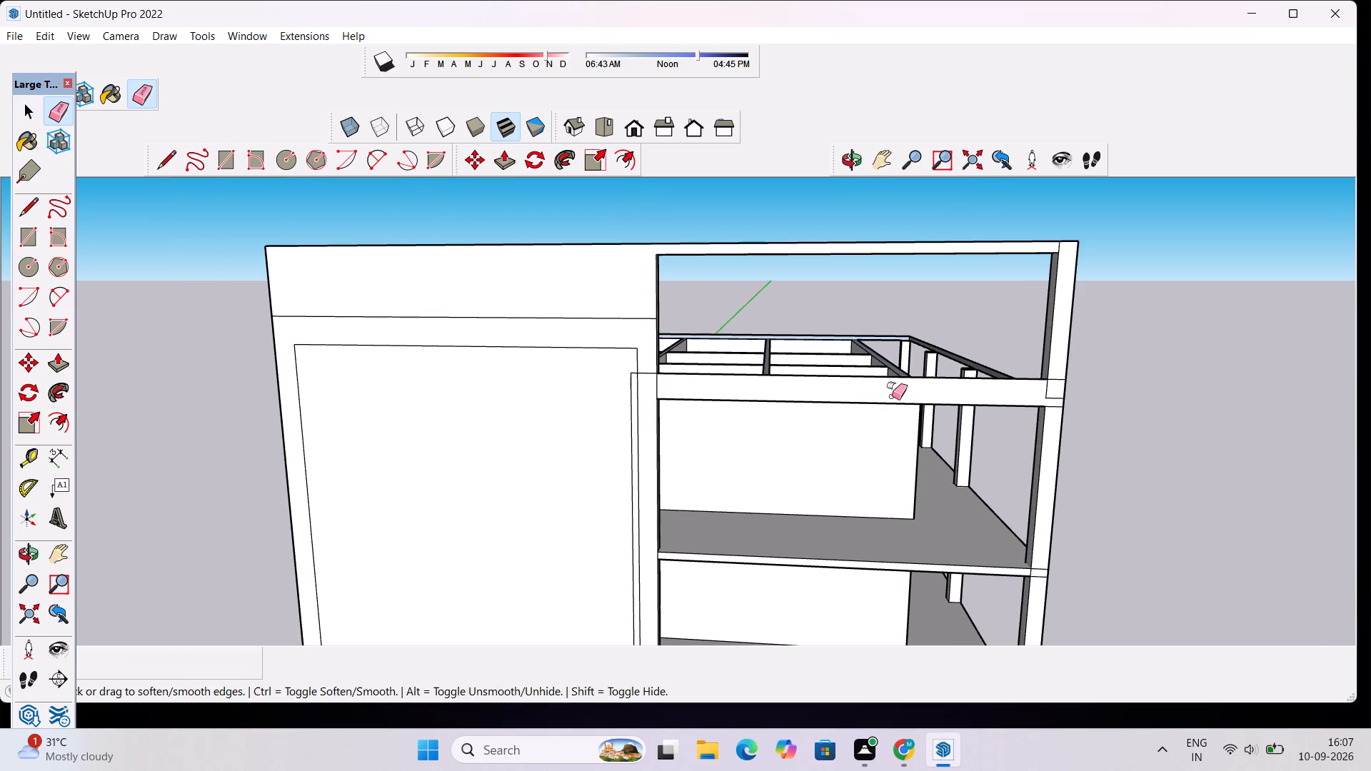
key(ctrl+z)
Erase the inset panel's side edge where it runs inside the new rectangle, including the short stub at the lower corner.
scroll(656, 392, up, 8)
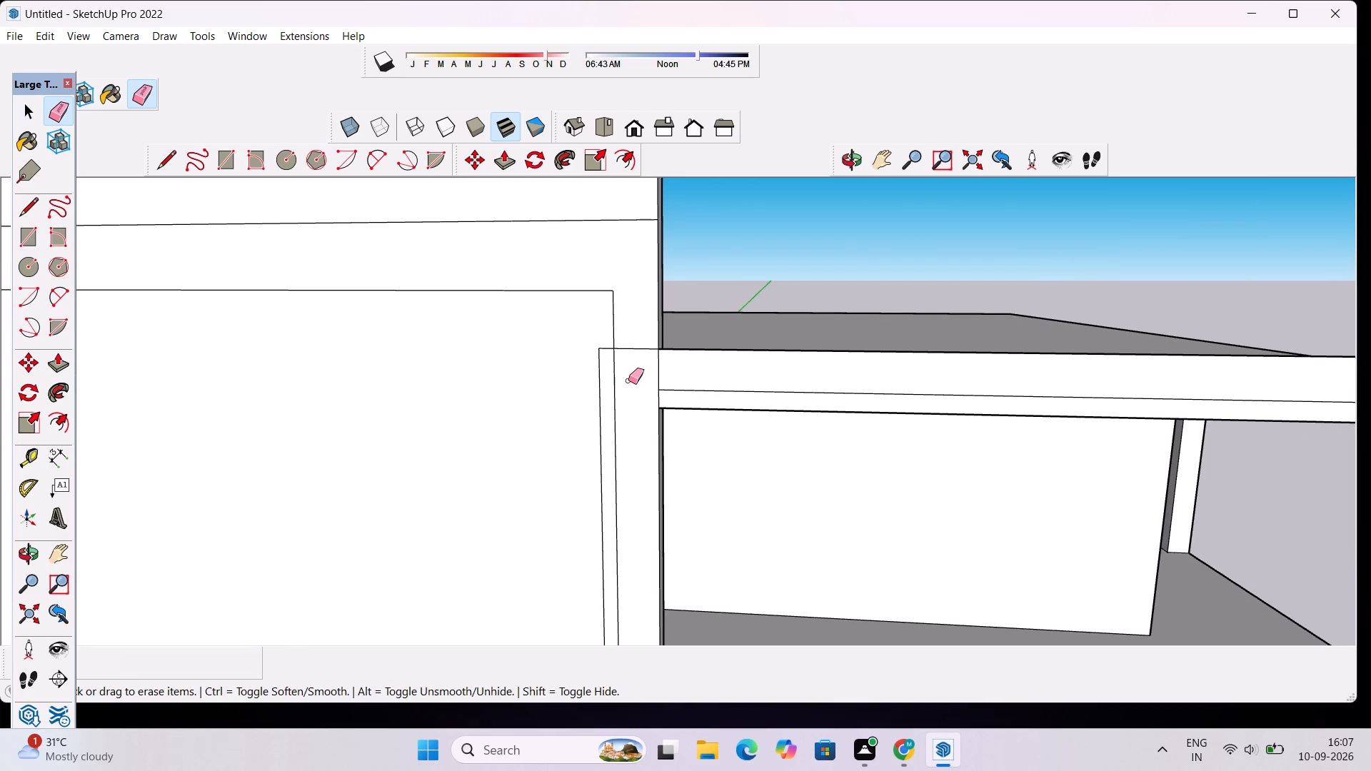
click(616, 370)
click(613, 373)
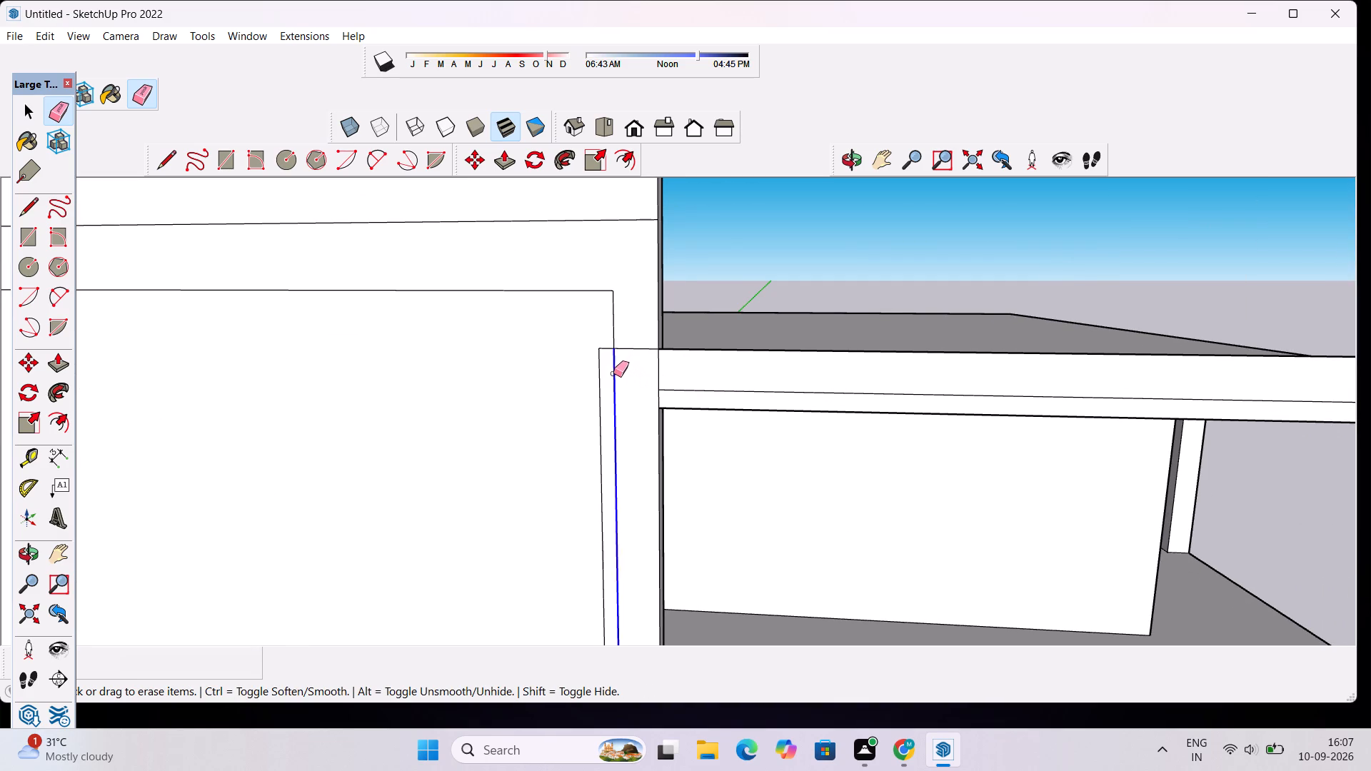
scroll(615, 359, down, 13)
scroll(671, 615, up, 2)
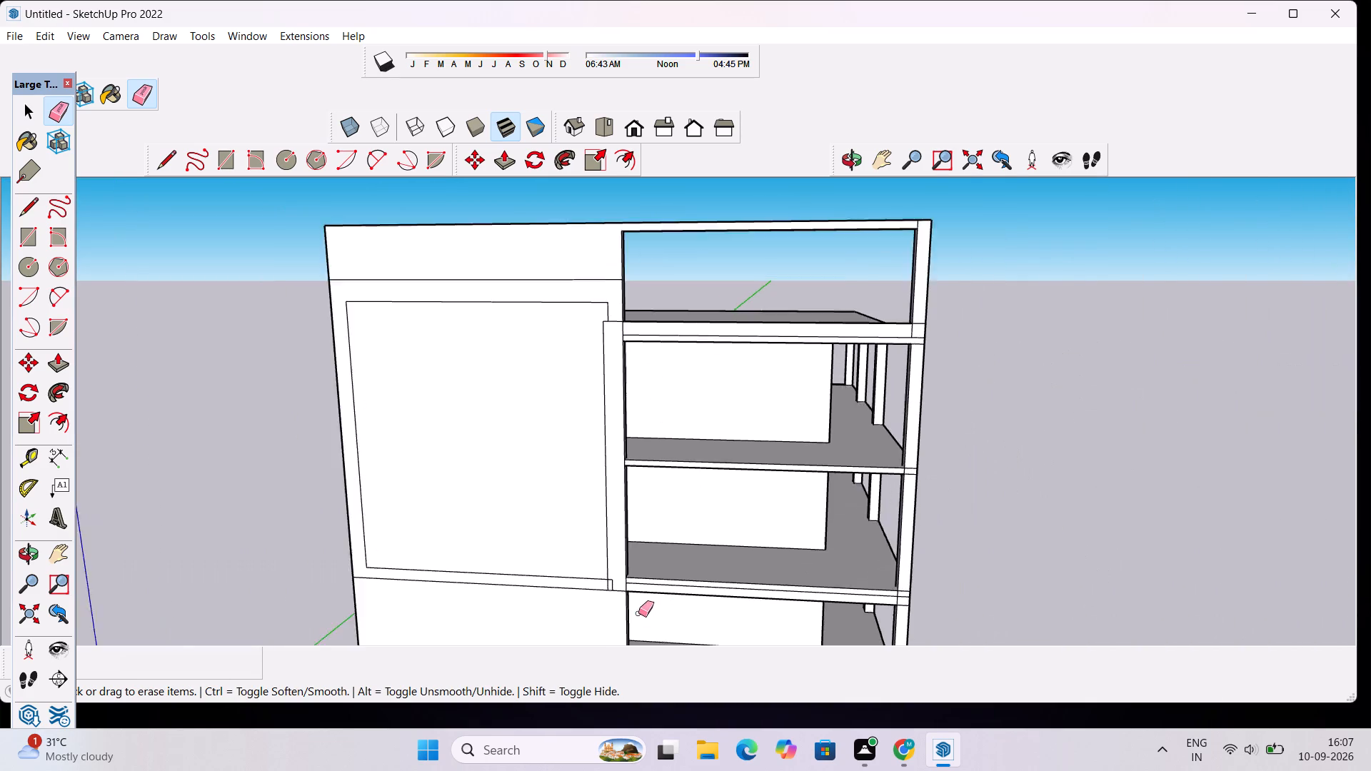
scroll(638, 613, up, 8)
drag(602, 528, 606, 543)
scroll(606, 537, down, 5)
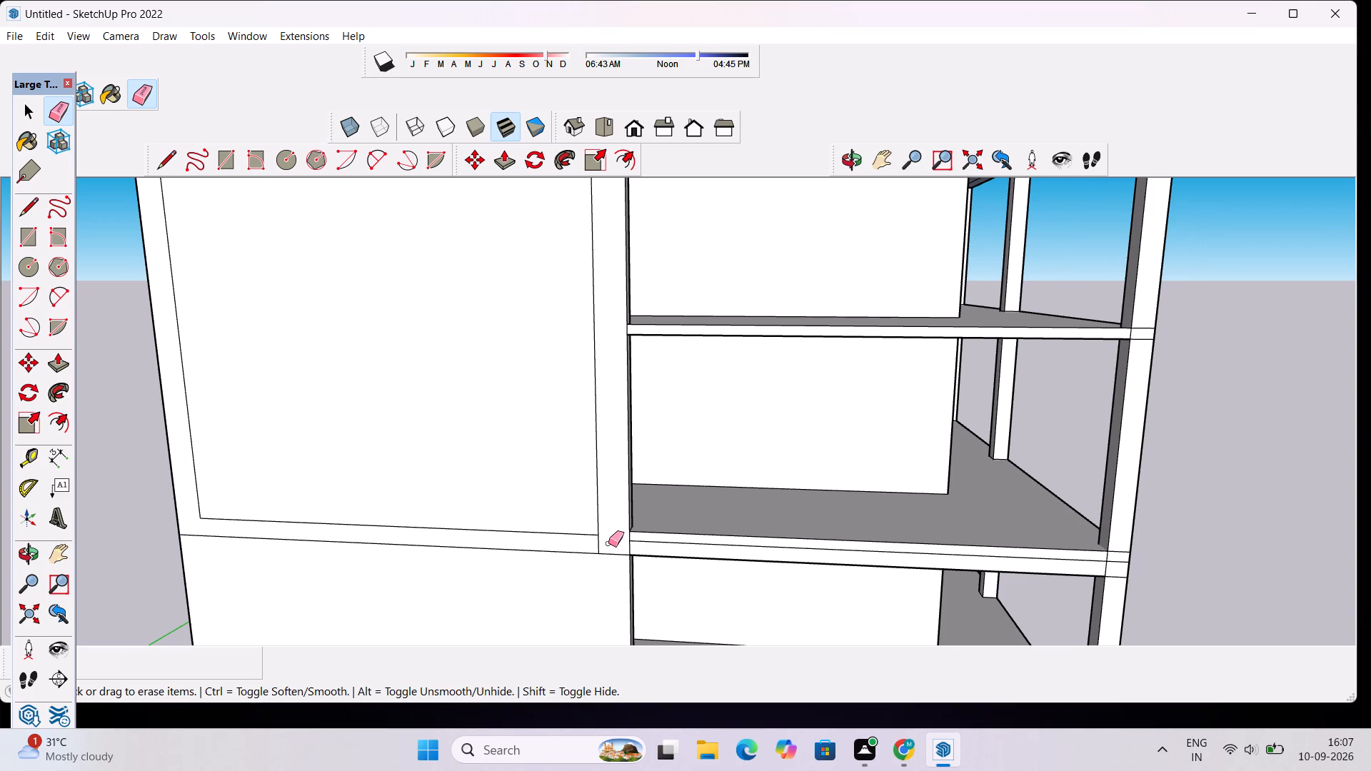
scroll(876, 525, down, 6)
scroll(1073, 568, up, 2)
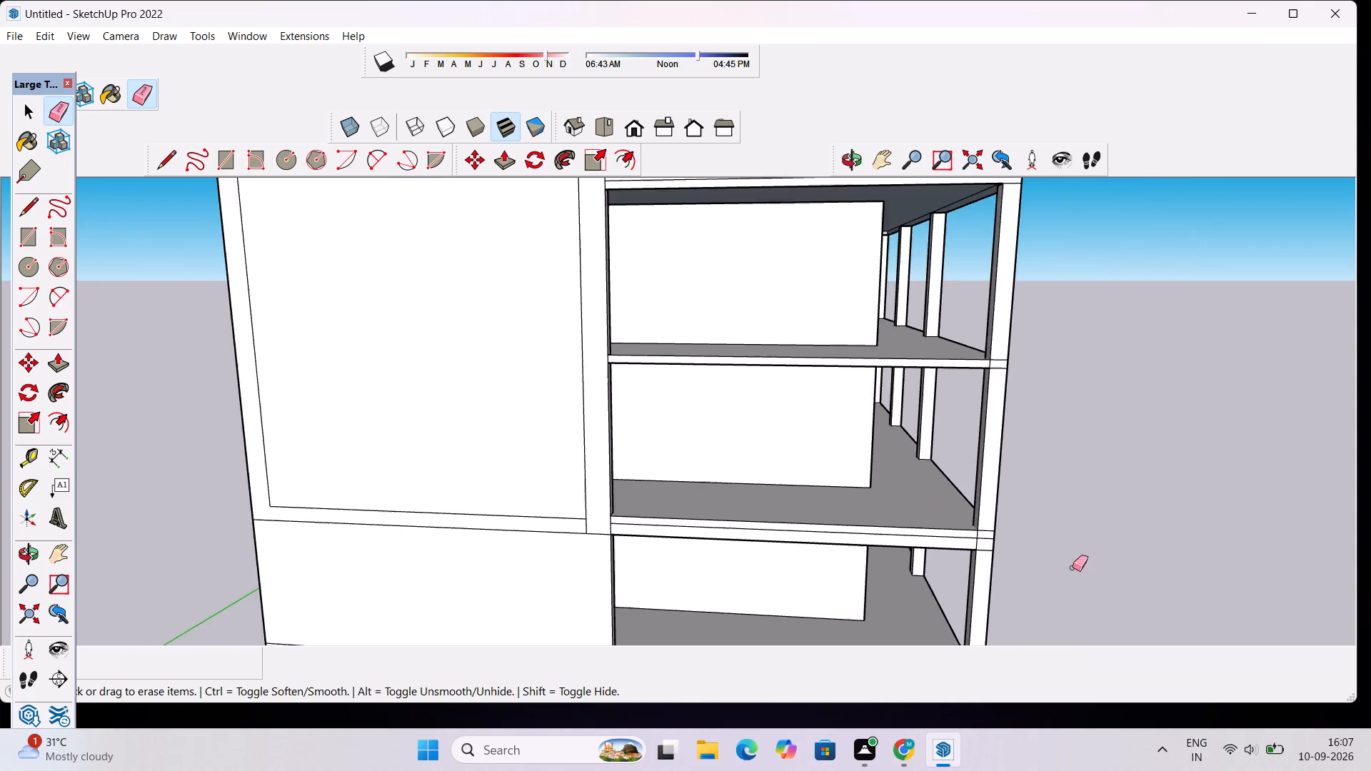
Erase the short middle line crossing the end column's face at the slab along the bottom of the new rectangle.
scroll(1073, 568, up, 6)
drag(923, 475, 924, 491)
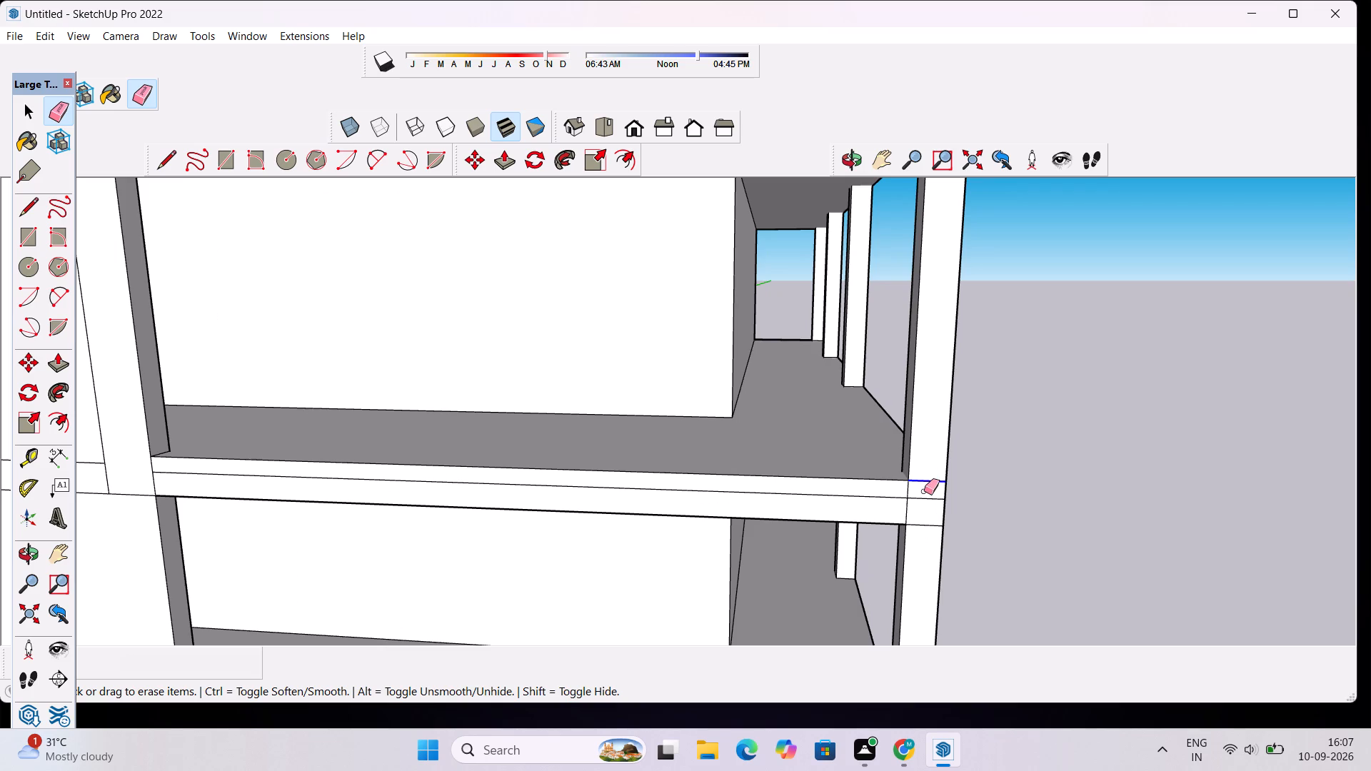
drag(924, 491, 925, 499)
key(ctrl+z)
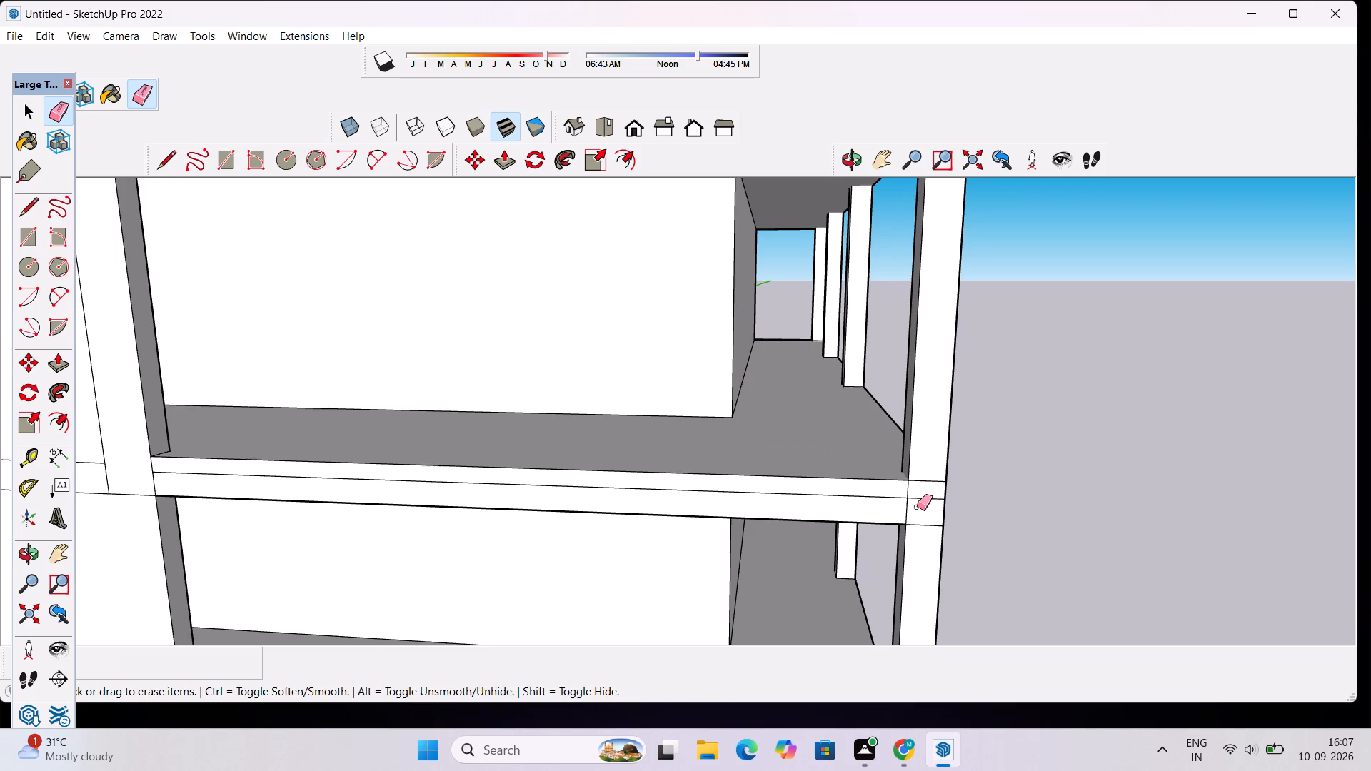
click(918, 498)
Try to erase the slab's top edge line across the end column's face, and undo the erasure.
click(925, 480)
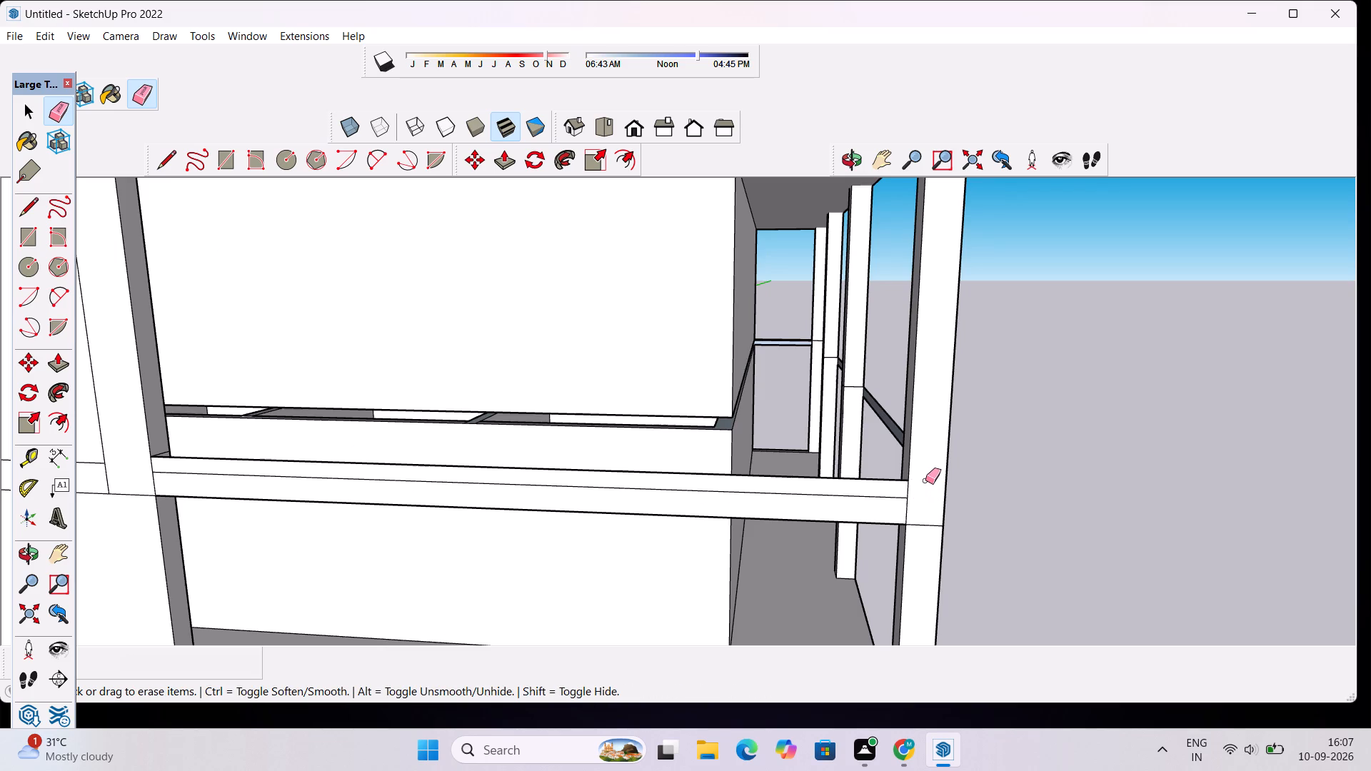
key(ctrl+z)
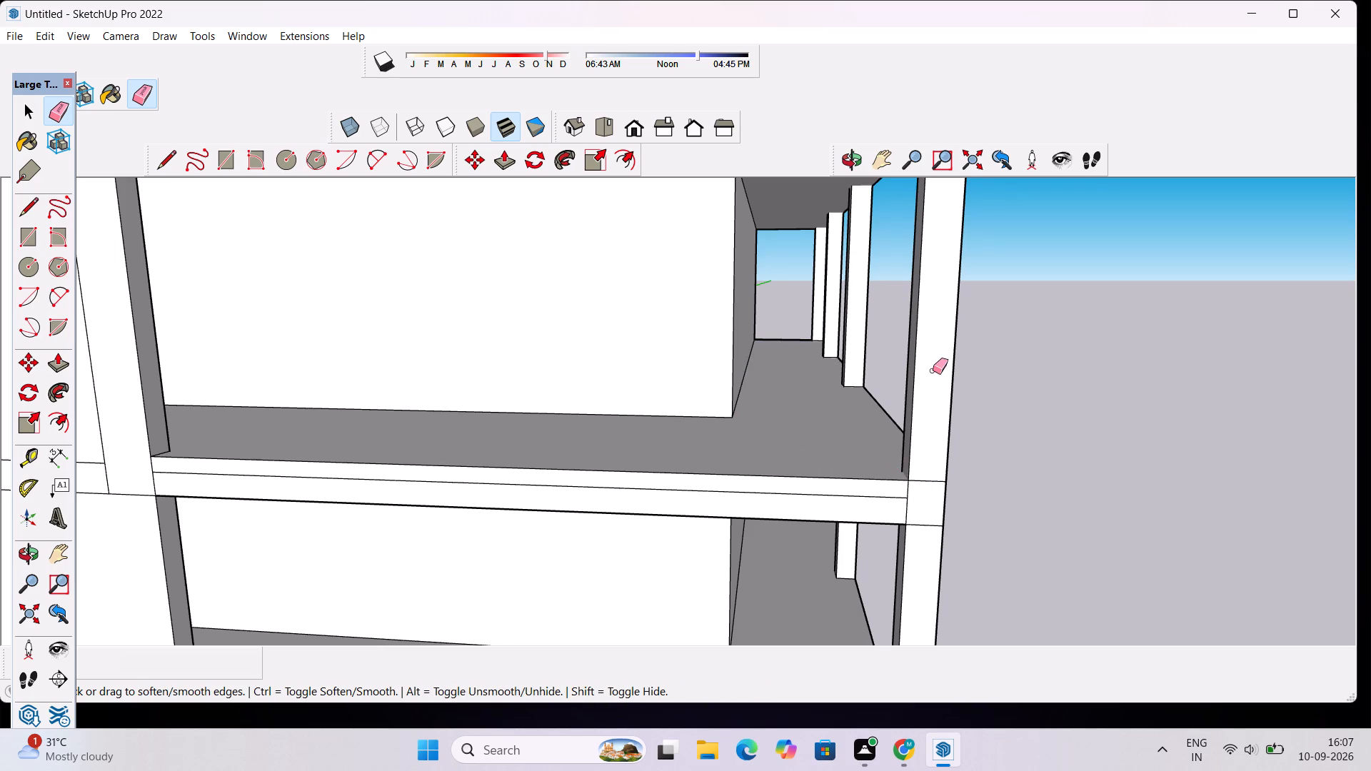
Draw 1' lines along the two inner sides of the end column's base where it meets that floor slab.
scroll(933, 371, down, 11)
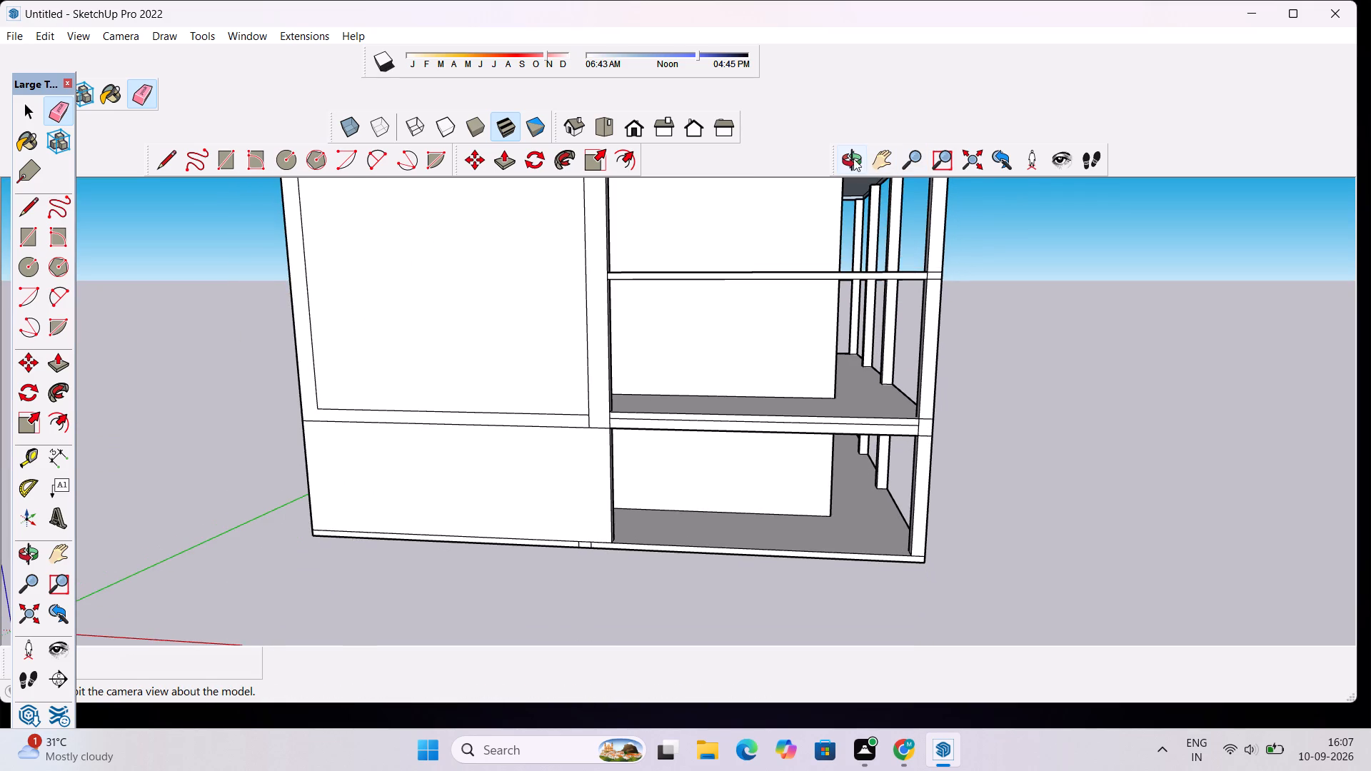
click(849, 161)
drag(943, 323, 814, 378)
scroll(777, 526, up, 6)
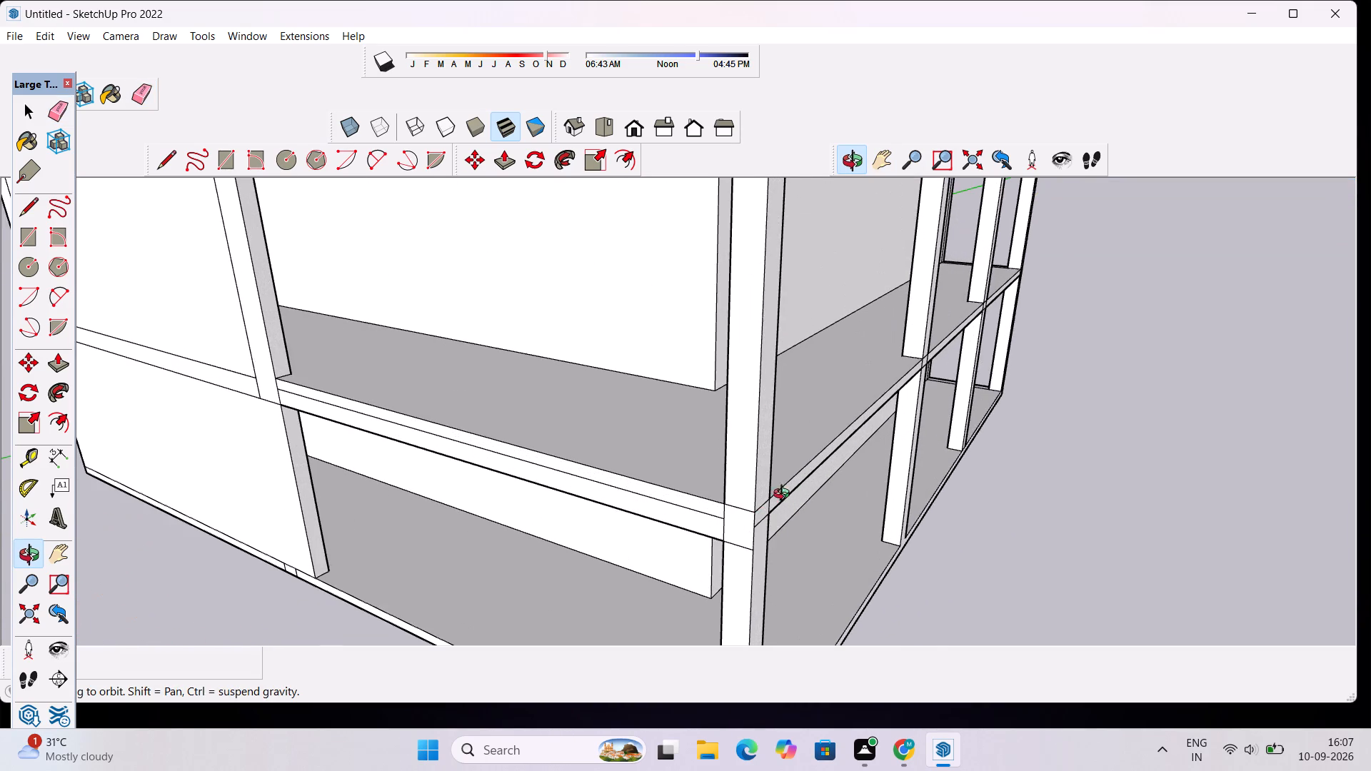
scroll(705, 494, up, 5)
drag(700, 493, 1265, 593)
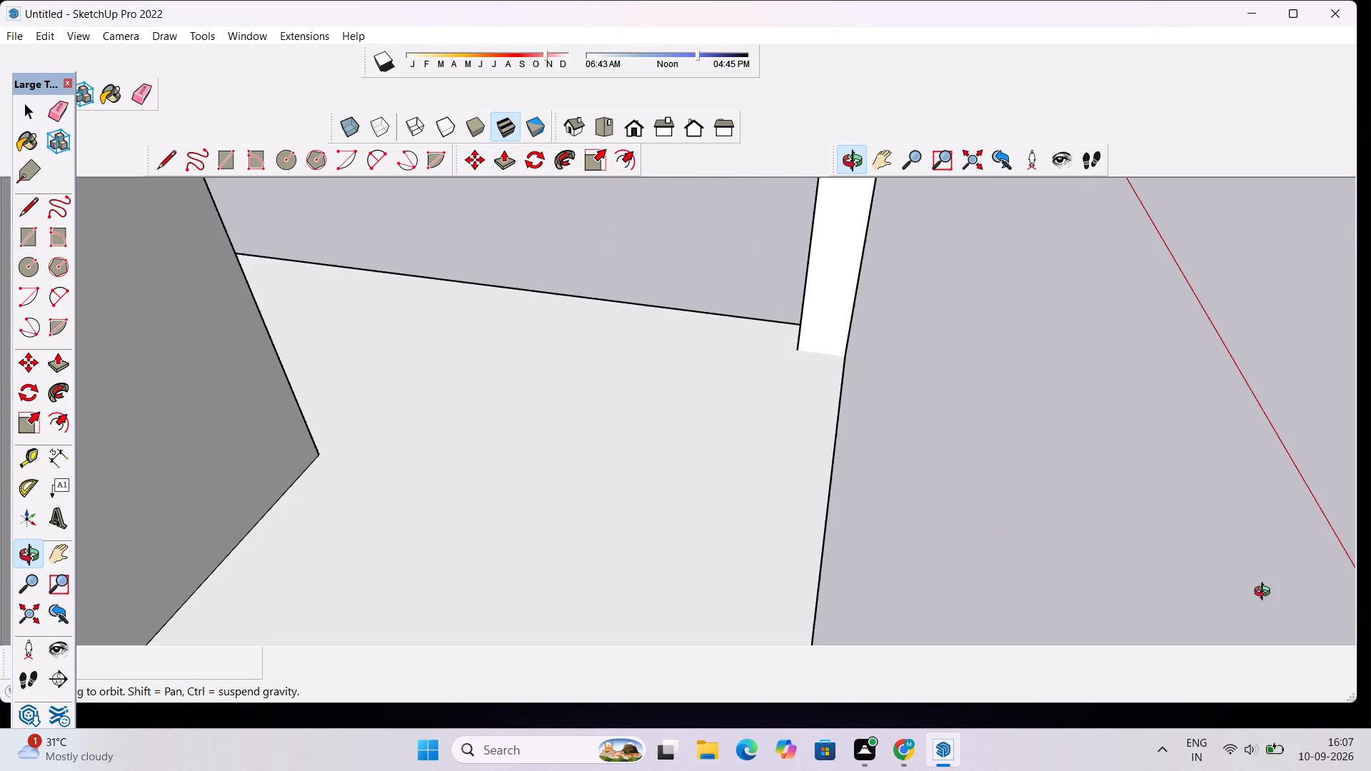
drag(1265, 593, 1266, 594)
drag(793, 443, 843, 423)
key(l)
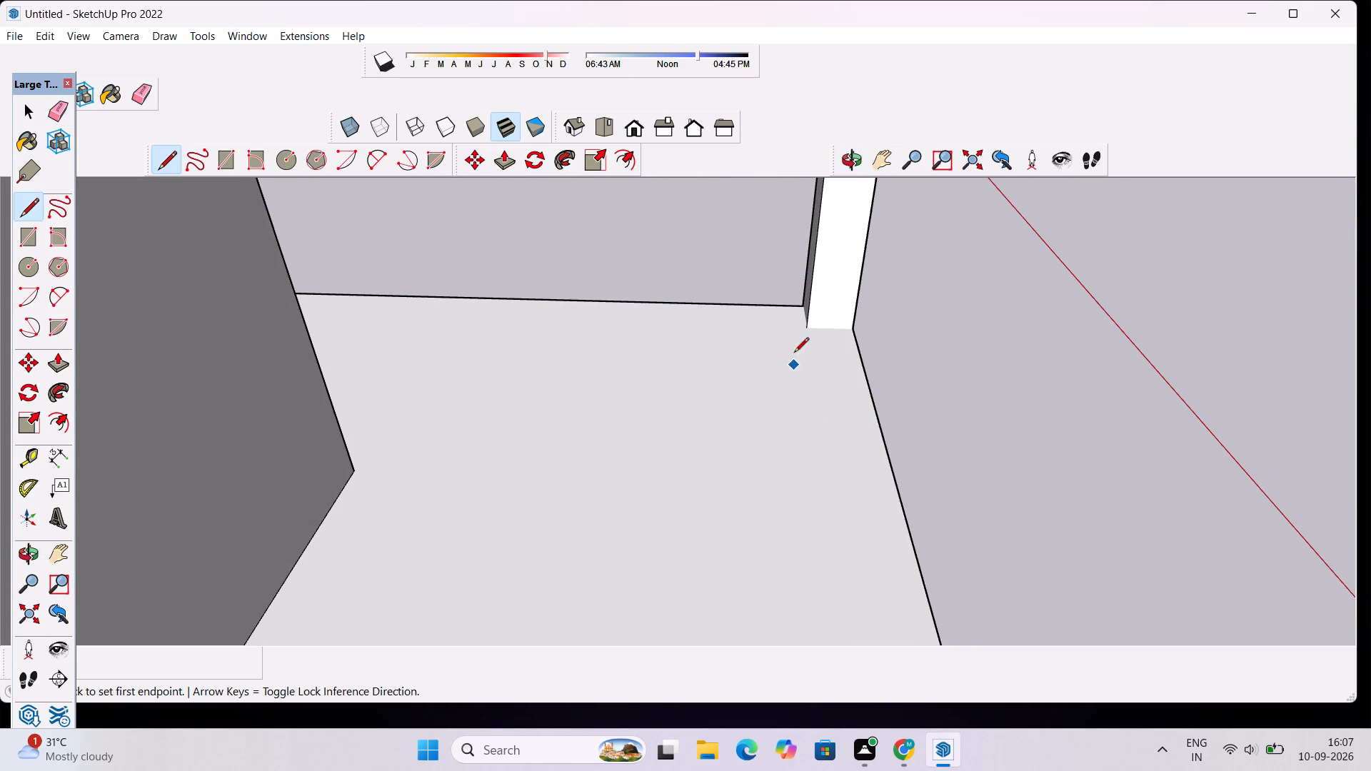
scroll(848, 330, up, 4)
click(855, 330)
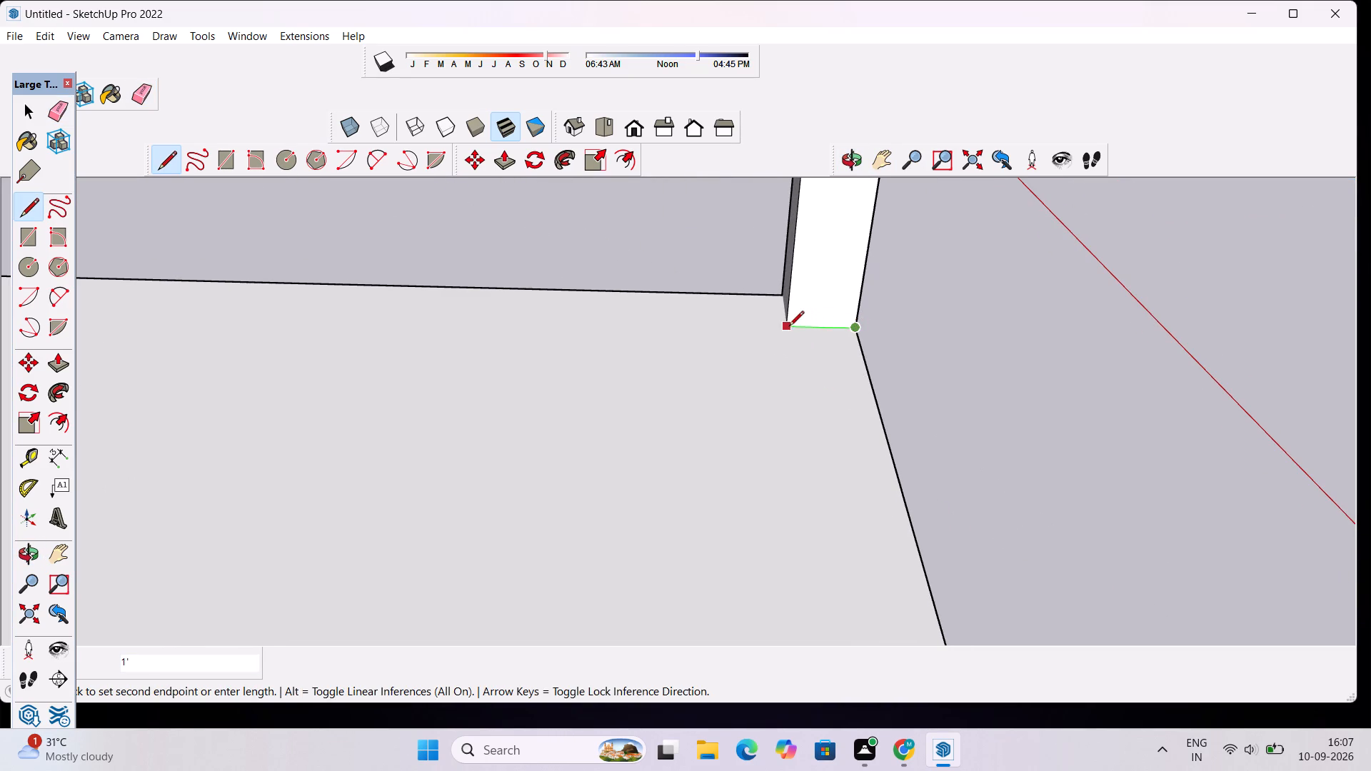
click(785, 328)
click(781, 294)
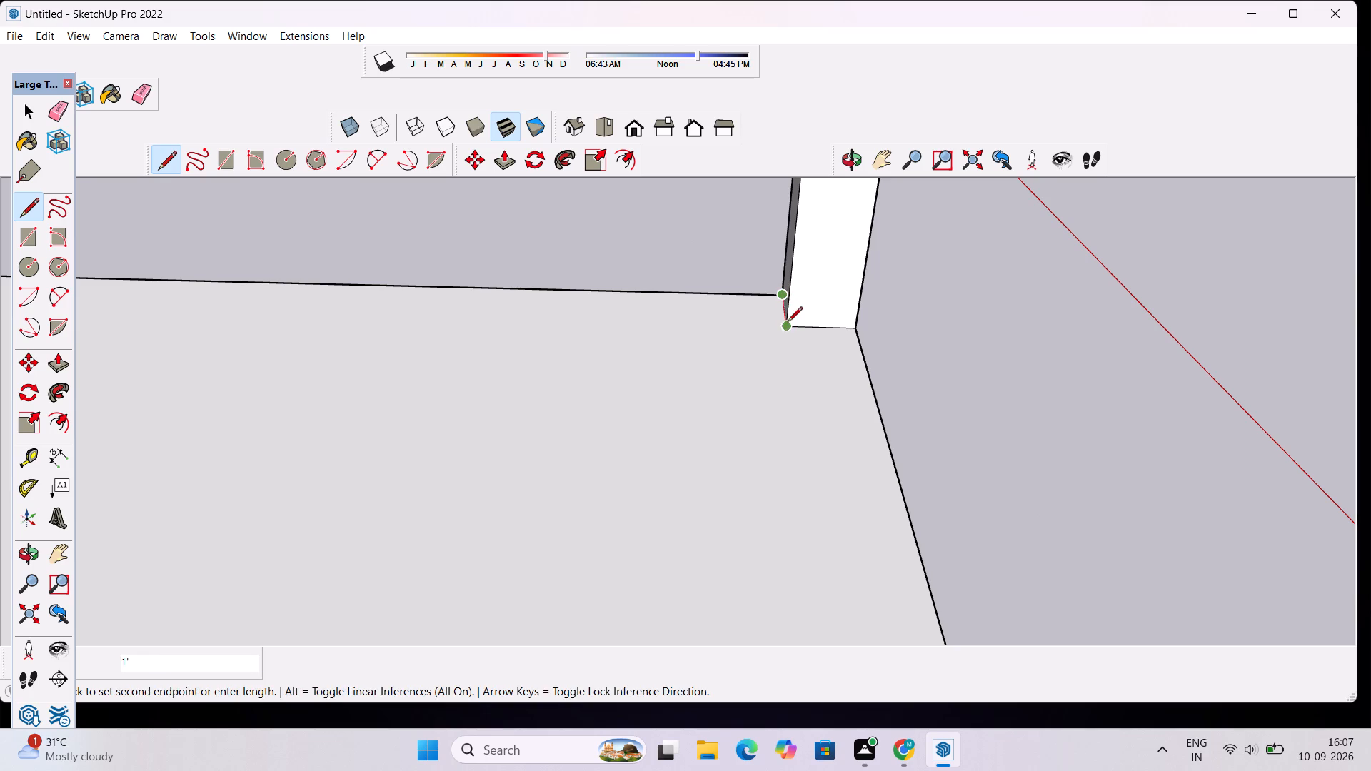
click(788, 324)
Draw 1' lines along the two inner sides of the end column's base on the floor slab one level up.
click(840, 165)
drag(941, 358, 710, 303)
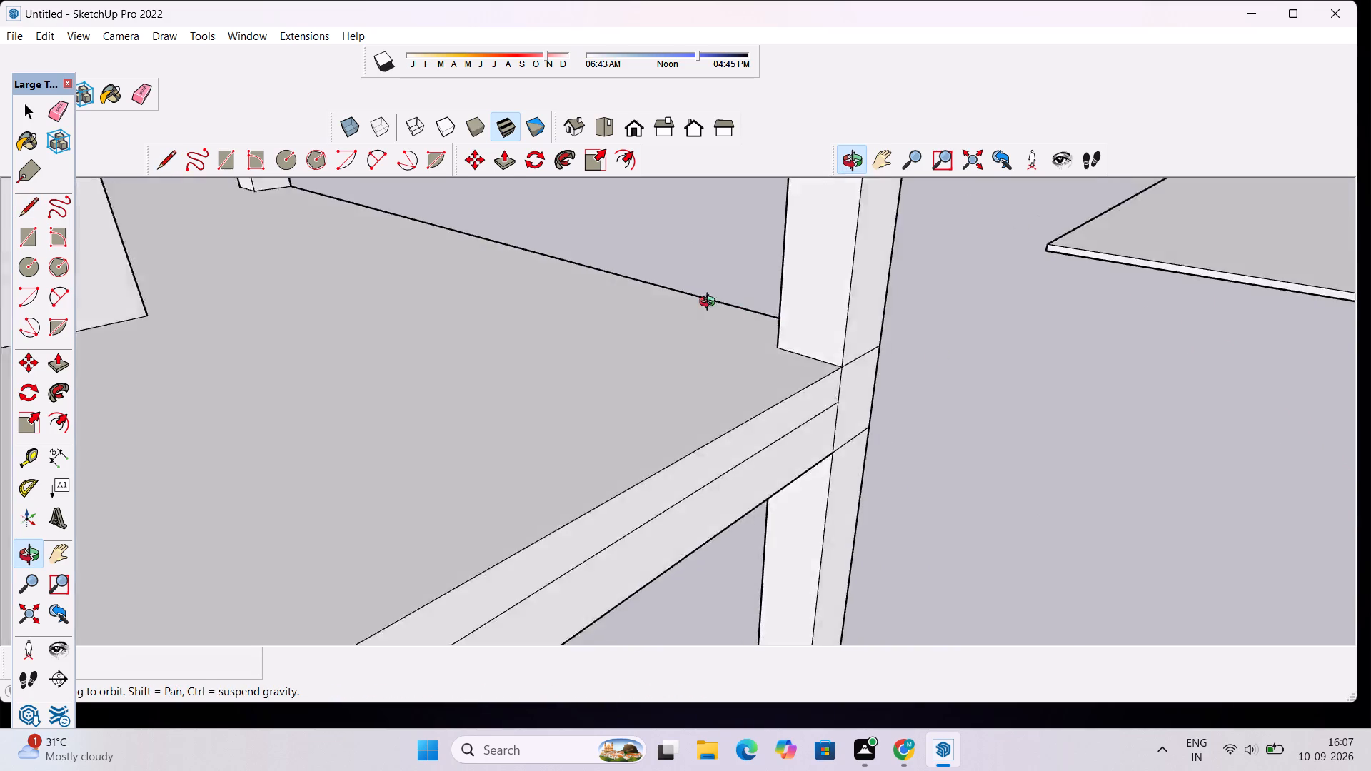
drag(710, 303, 671, 291)
scroll(669, 368, down, 20)
scroll(669, 368, down, 1)
scroll(671, 321, up, 8)
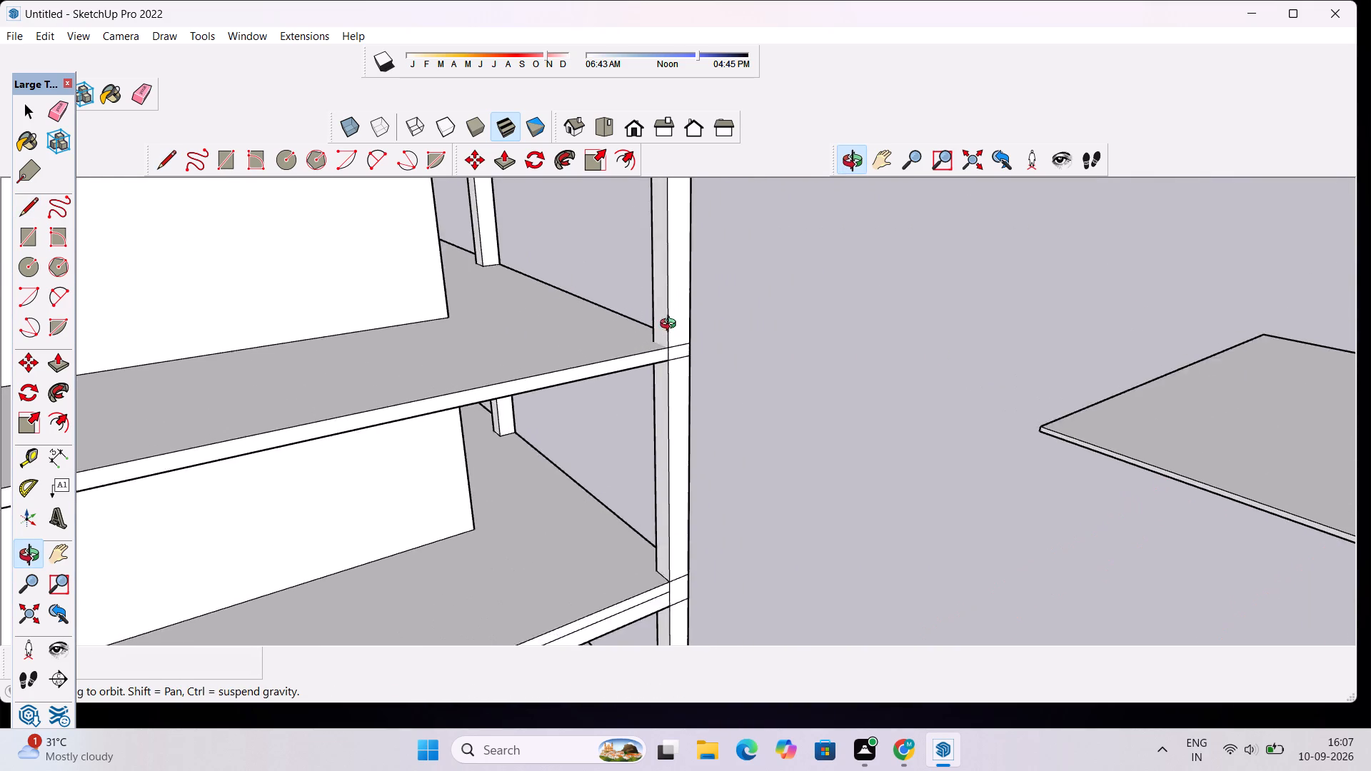
scroll(671, 326, up, 11)
key(l)
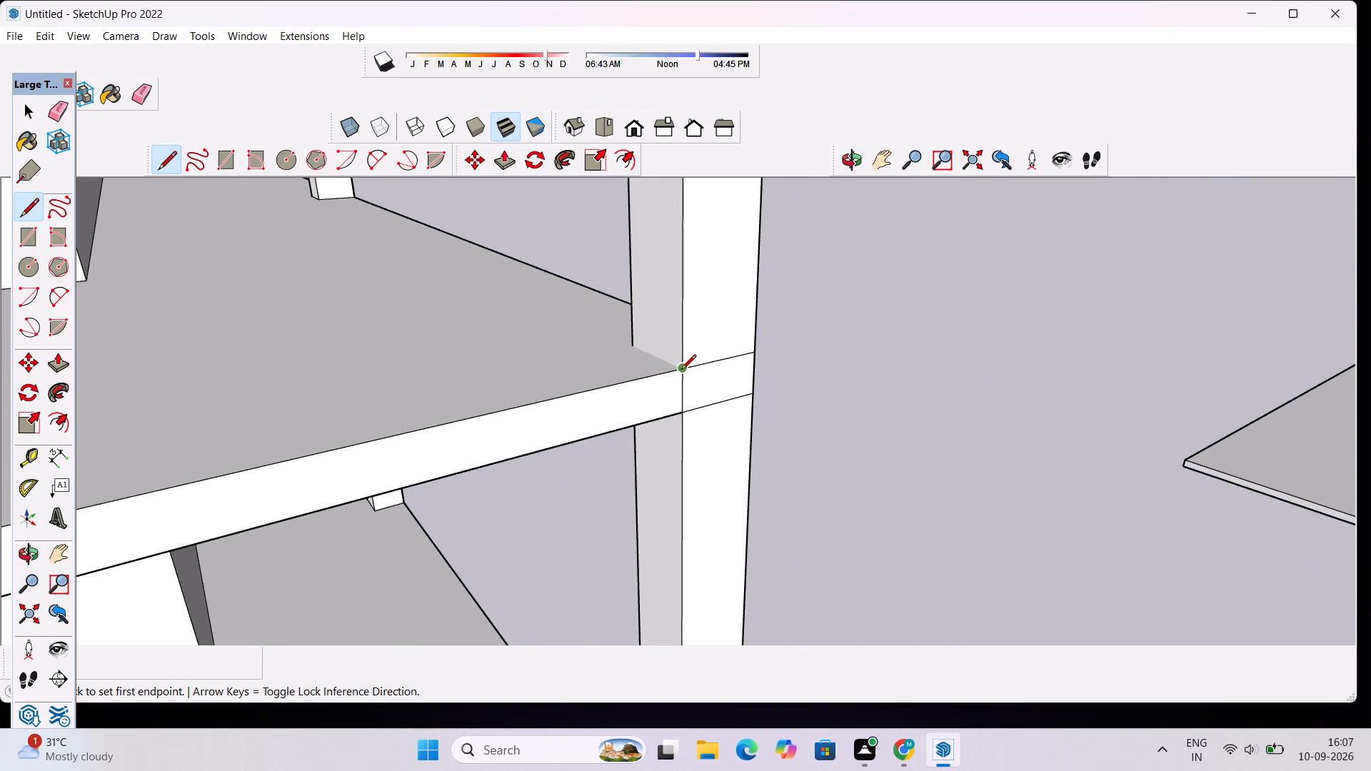
click(681, 371)
click(634, 344)
click(845, 162)
drag(499, 288, 823, 289)
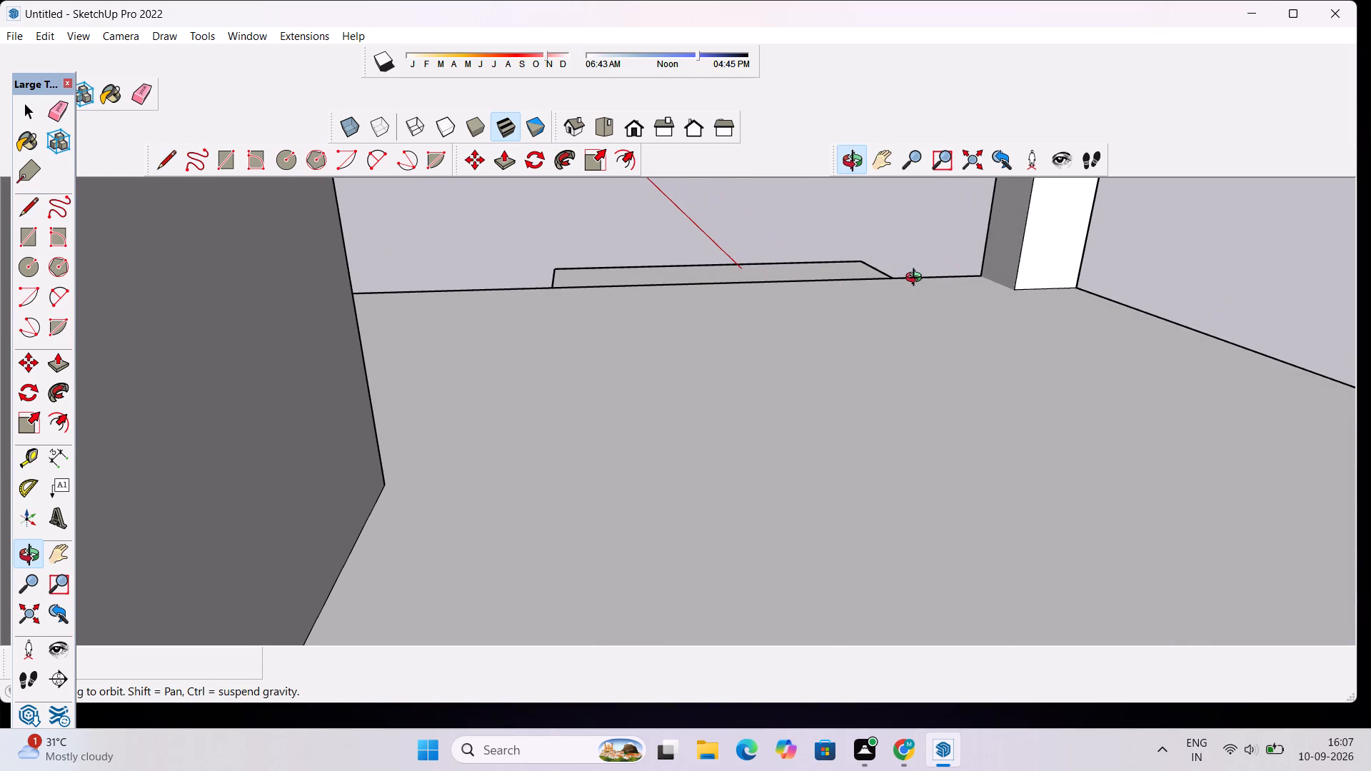
key(l)
click(1010, 290)
click(983, 278)
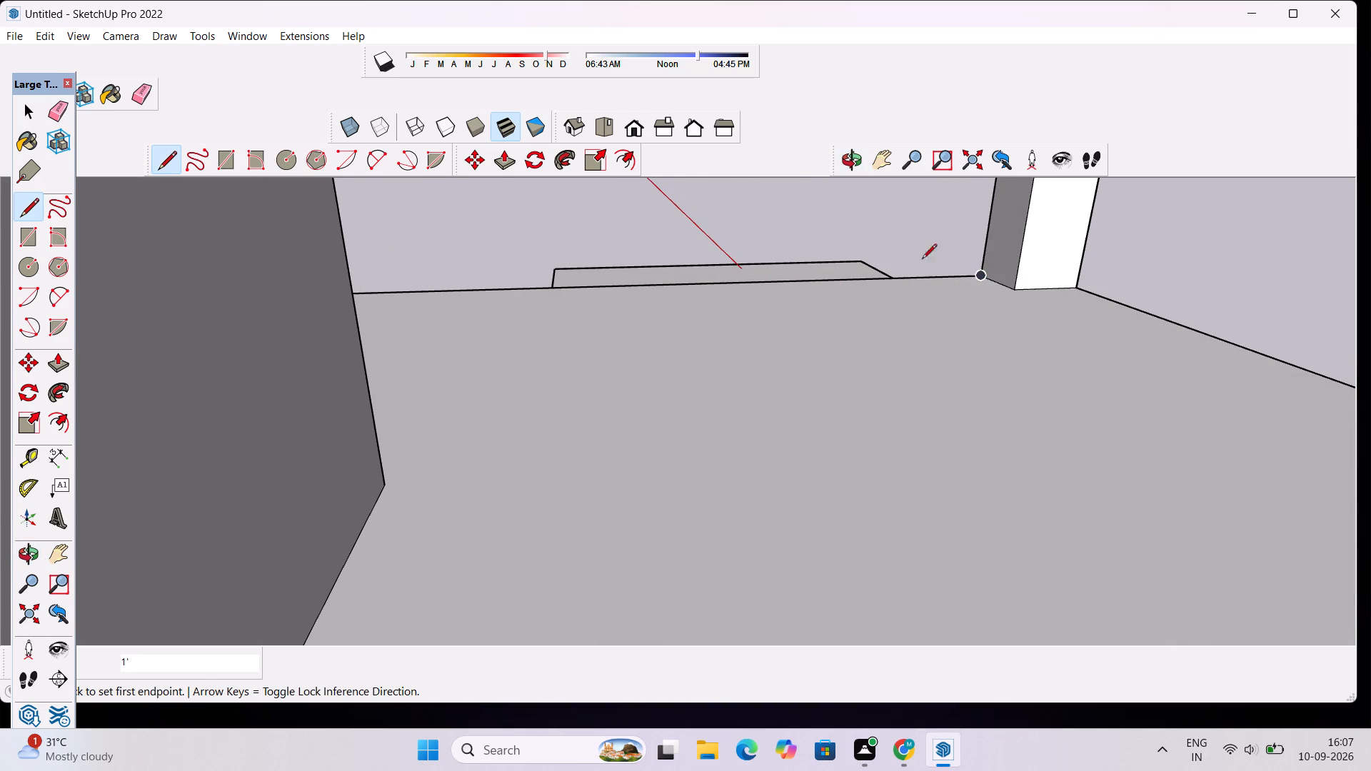
Erase the two short slab edge lines crossing the end column's front face at the floor just below the roof slab.
click(850, 164)
drag(990, 313, 823, 323)
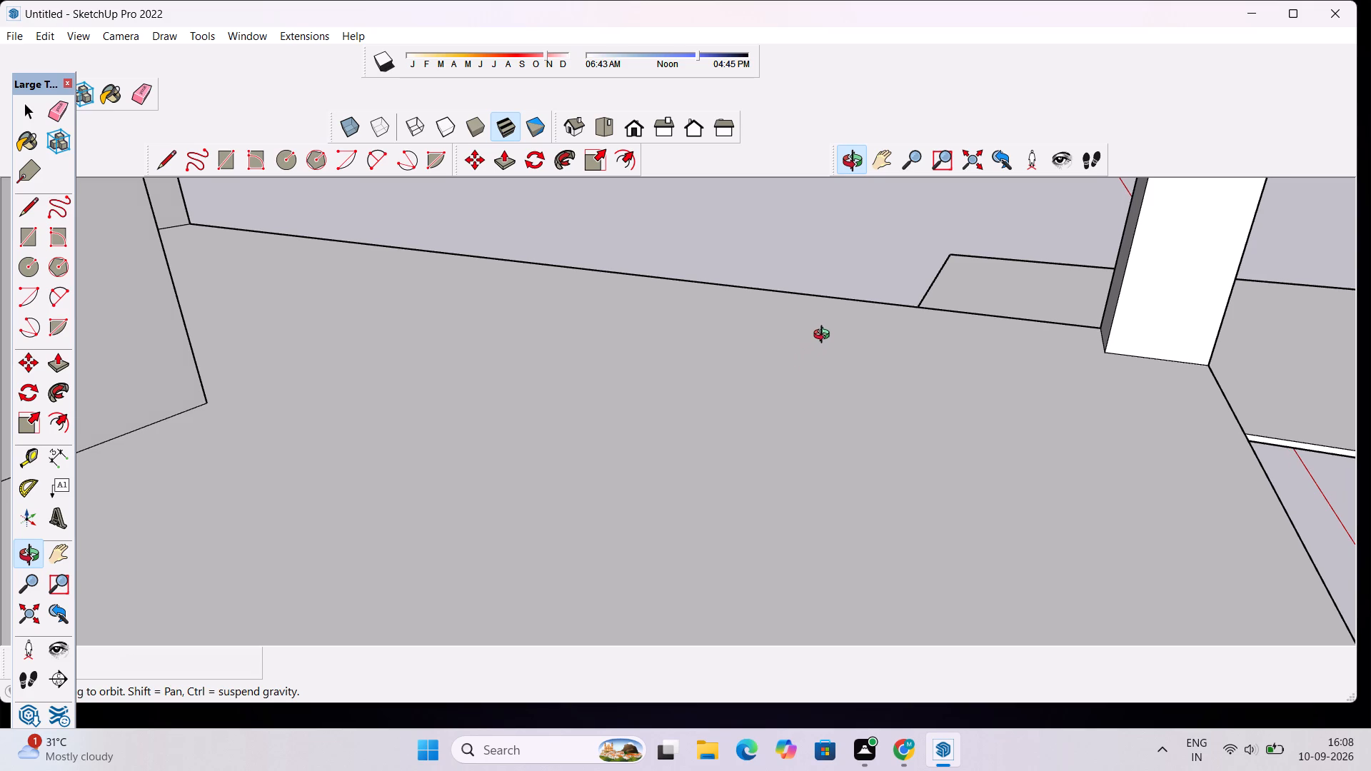
scroll(803, 354, down, 20)
scroll(803, 354, down, 2)
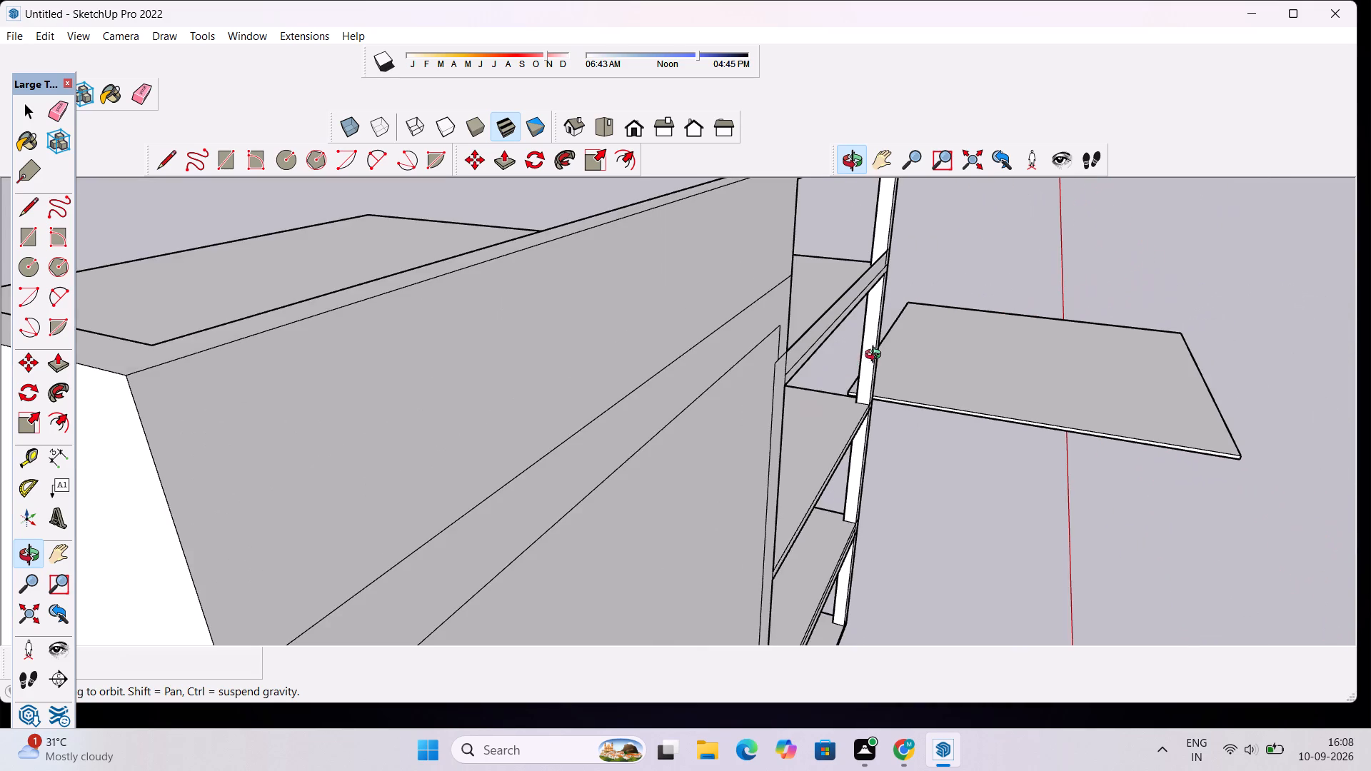
scroll(860, 264, up, 14)
scroll(901, 297, down, 11)
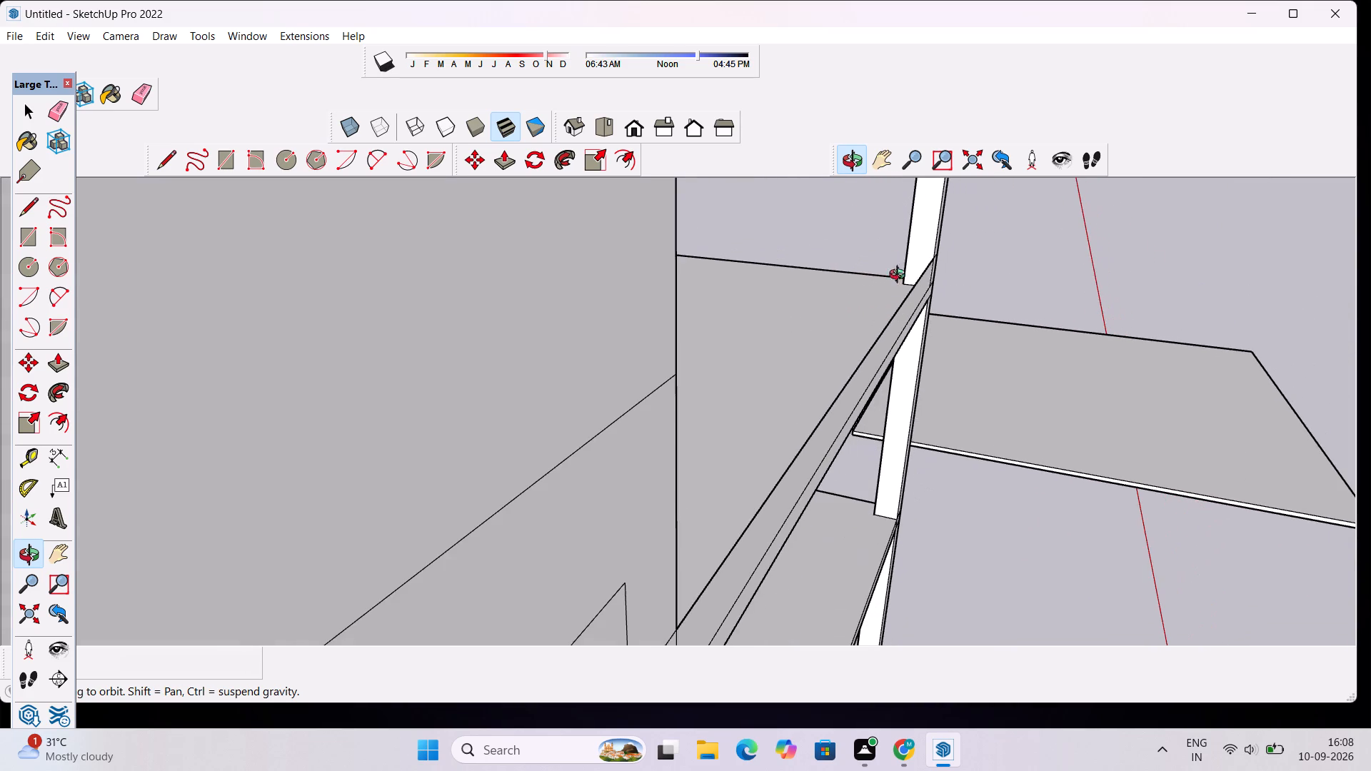
drag(995, 348, 845, 318)
scroll(803, 372, down, 6)
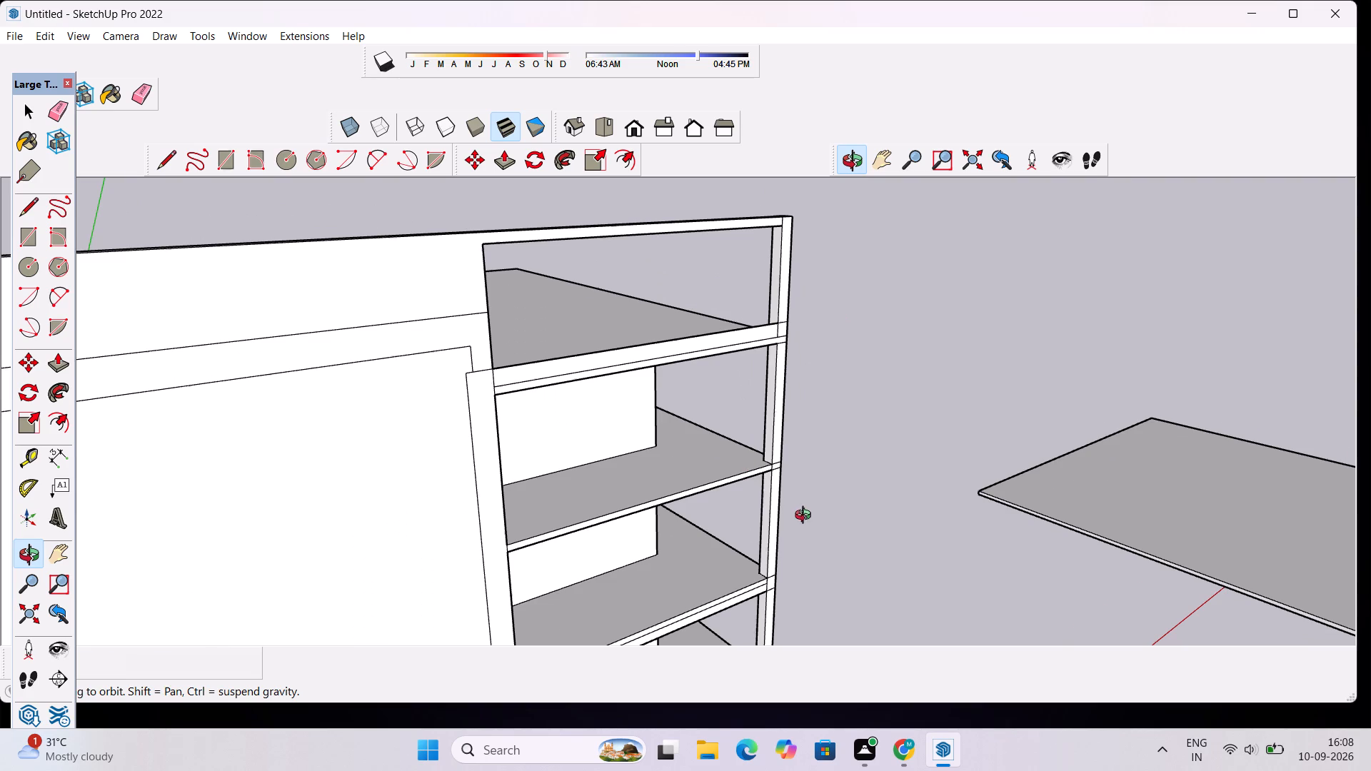
drag(804, 520, 721, 514)
scroll(656, 490, up, 4)
drag(655, 512, 627, 508)
scroll(627, 514, down, 4)
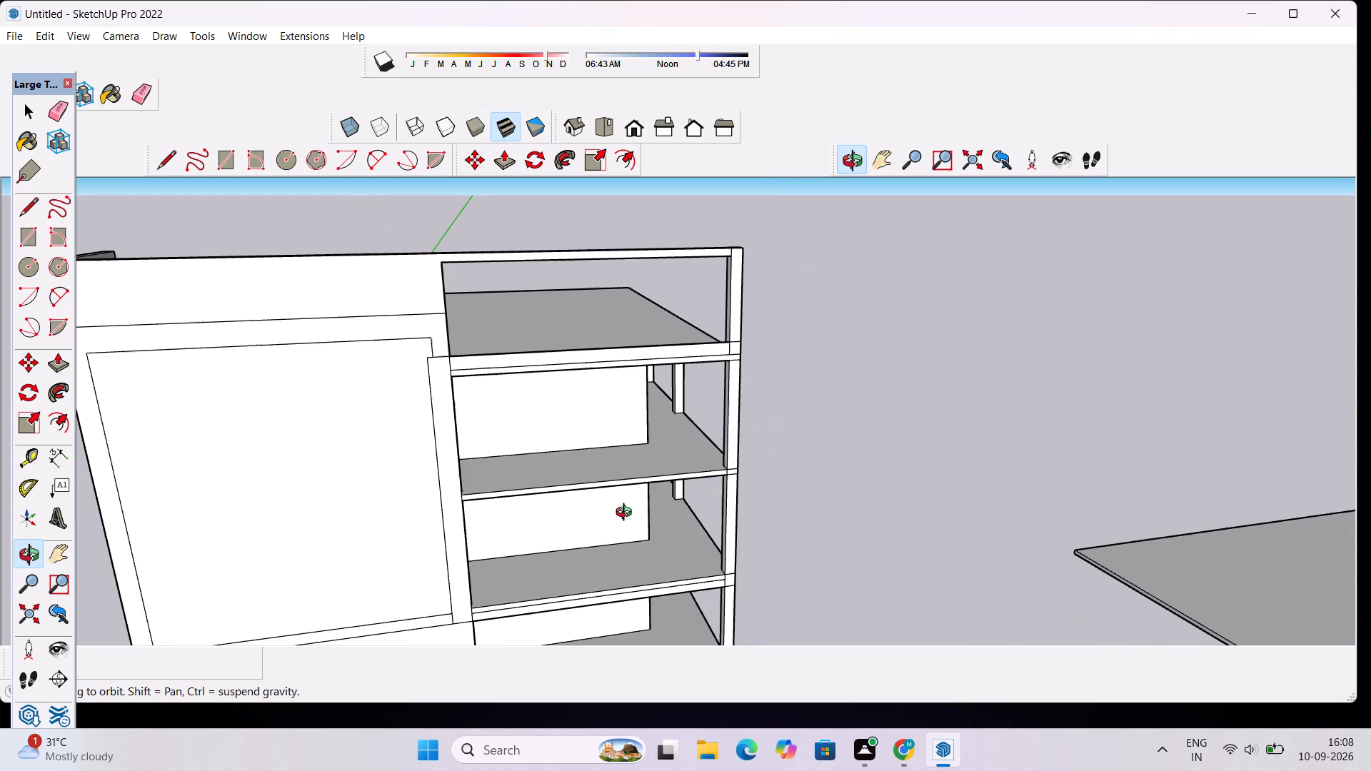
key(space)
key(e)
scroll(734, 356, up, 3)
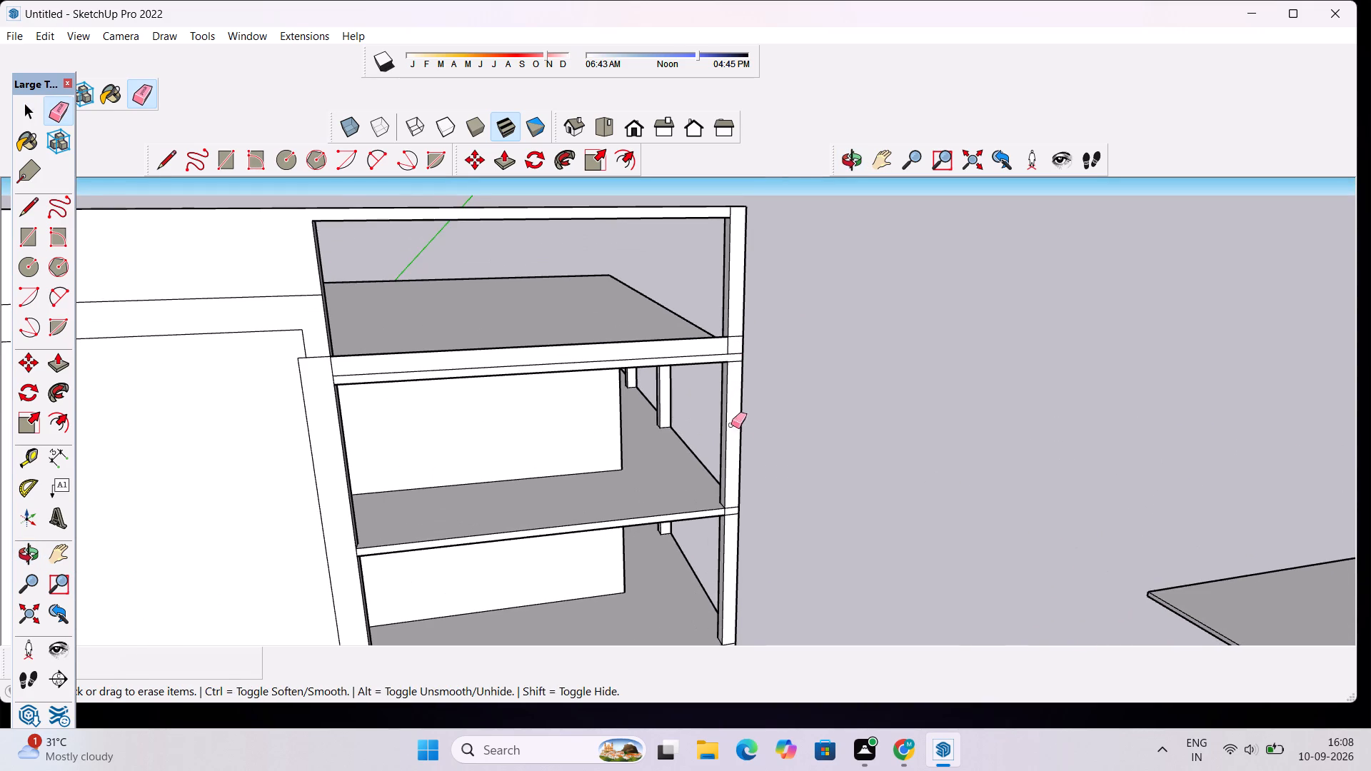
click(734, 508)
scroll(731, 515, up, 7)
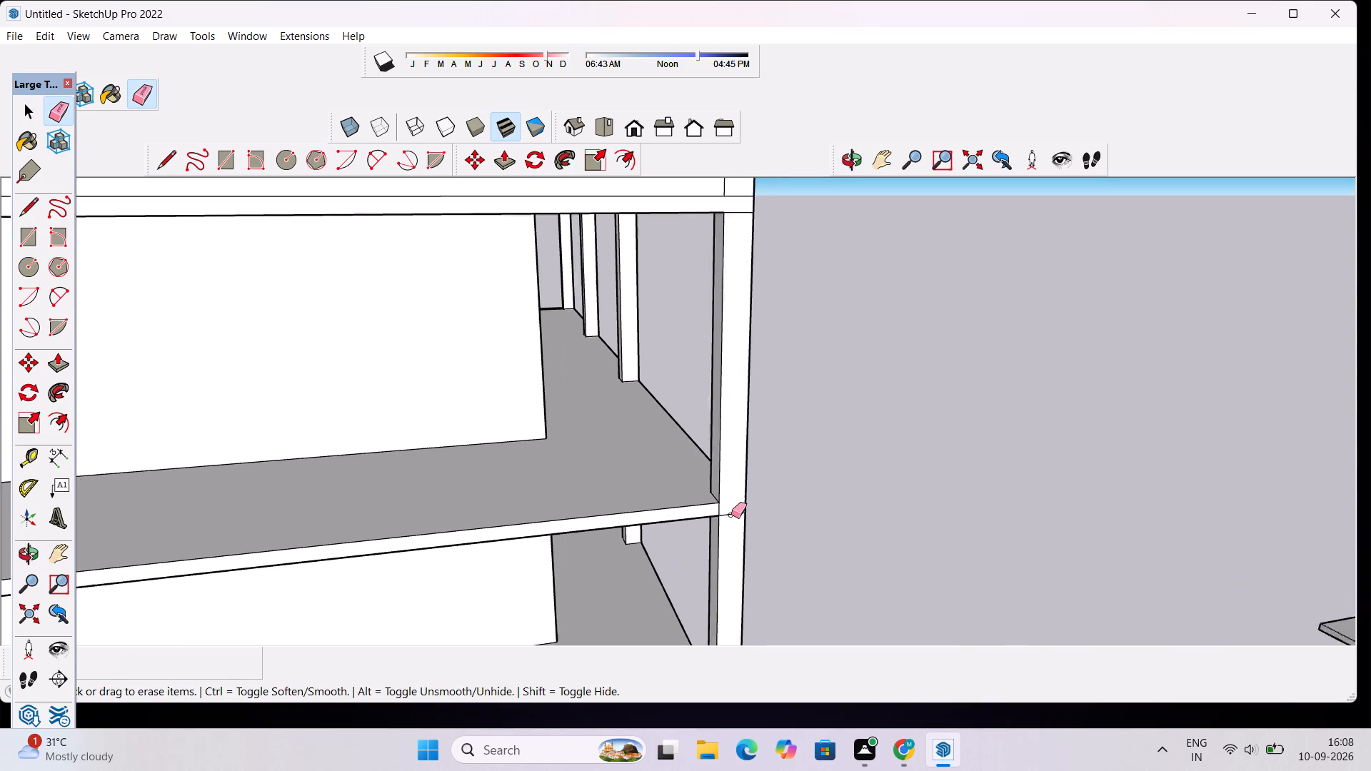
scroll(731, 515, up, 1)
click(731, 515)
scroll(718, 511, up, 2)
scroll(713, 495, down, 10)
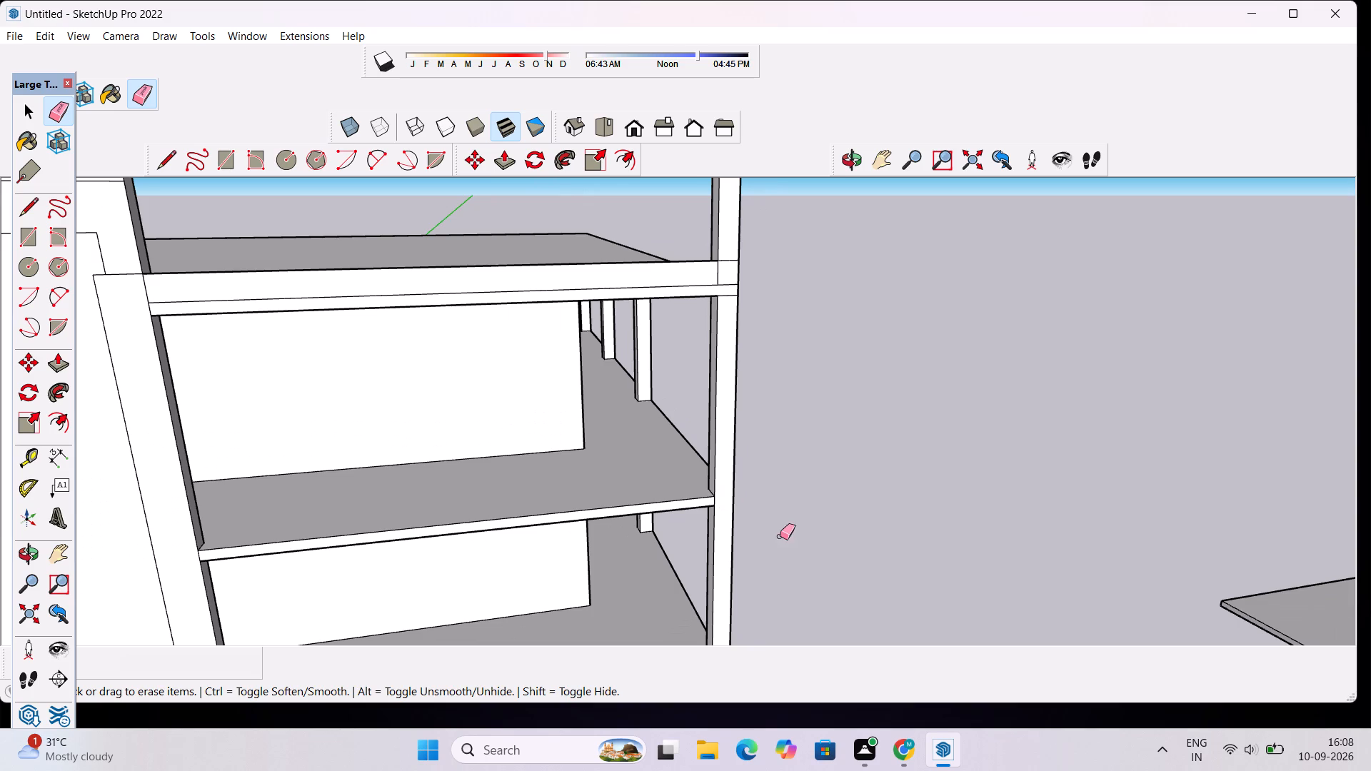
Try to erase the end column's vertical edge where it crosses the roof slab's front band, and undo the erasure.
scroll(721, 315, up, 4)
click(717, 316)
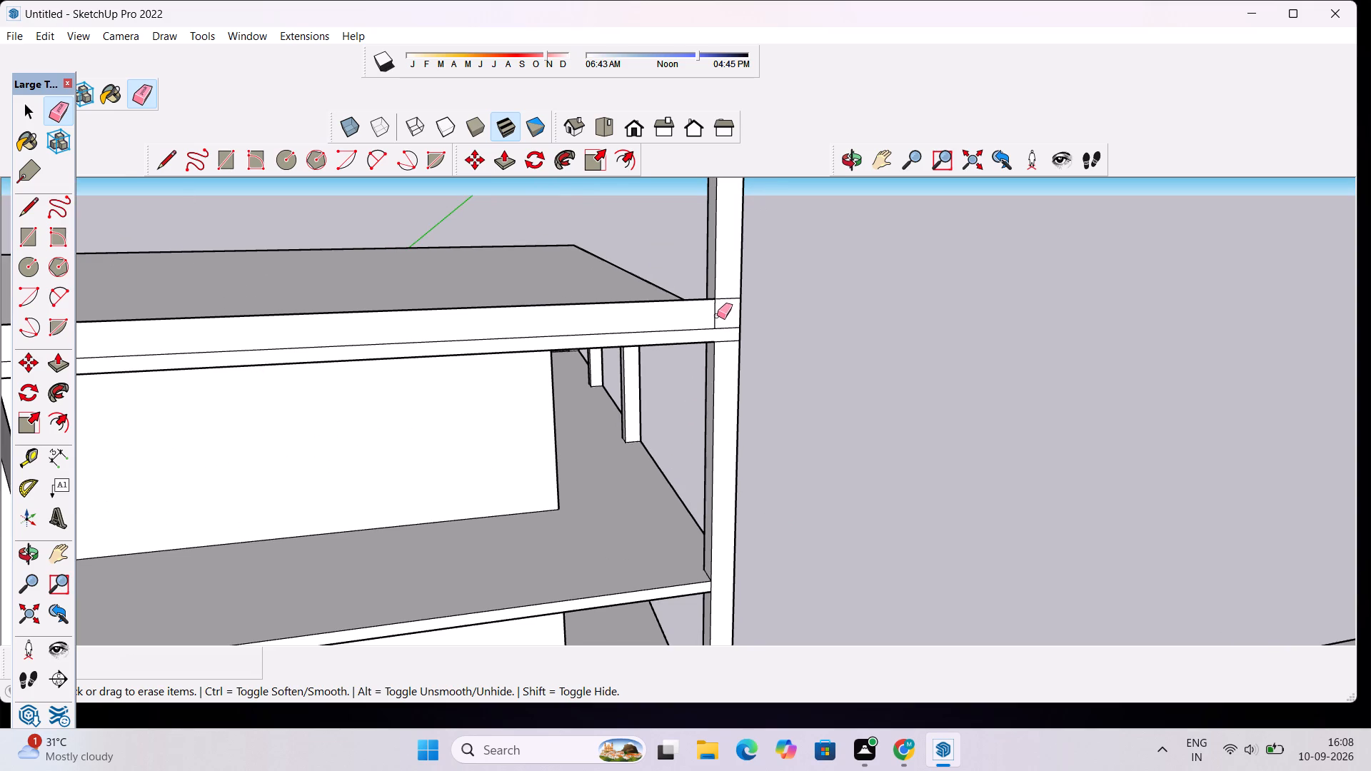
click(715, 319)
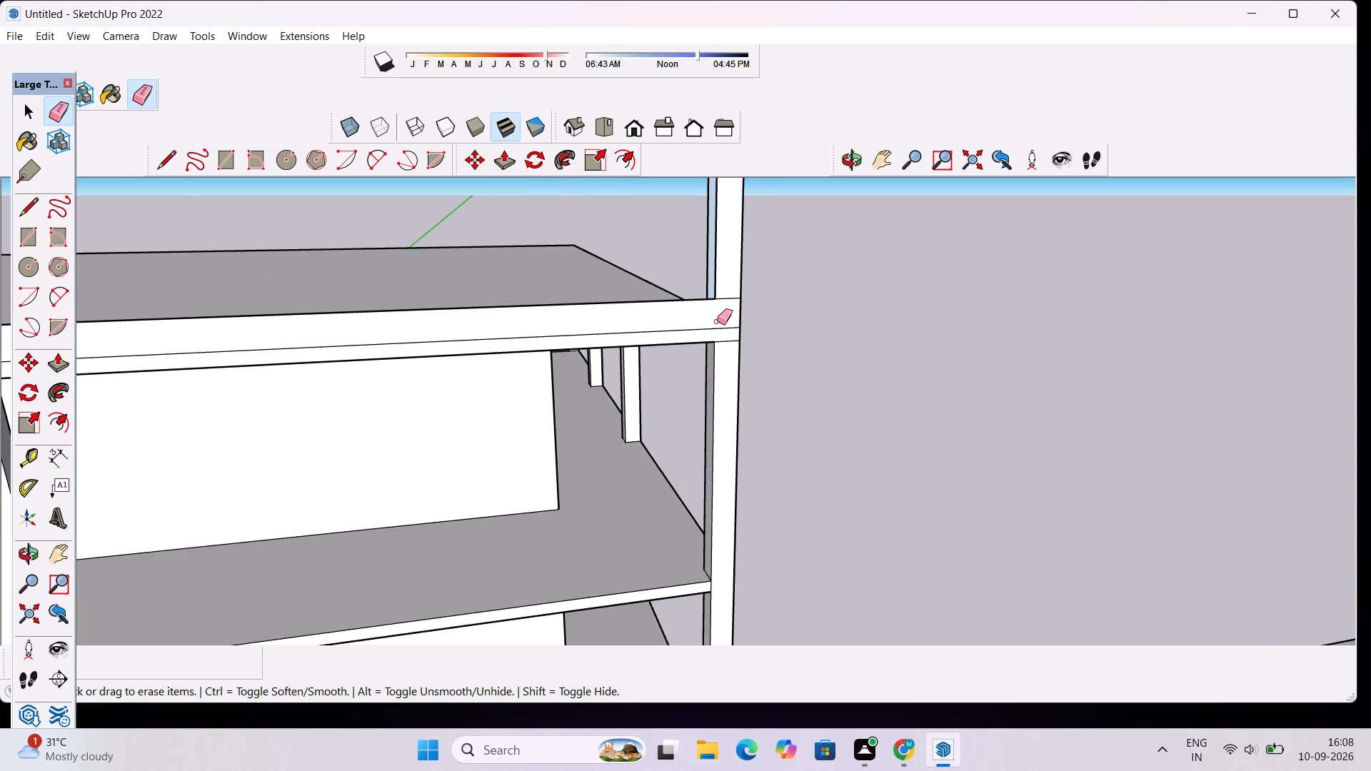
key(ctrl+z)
Erase the short middle and lower lines crossing the end column's face at the roof slab's front band.
click(725, 328)
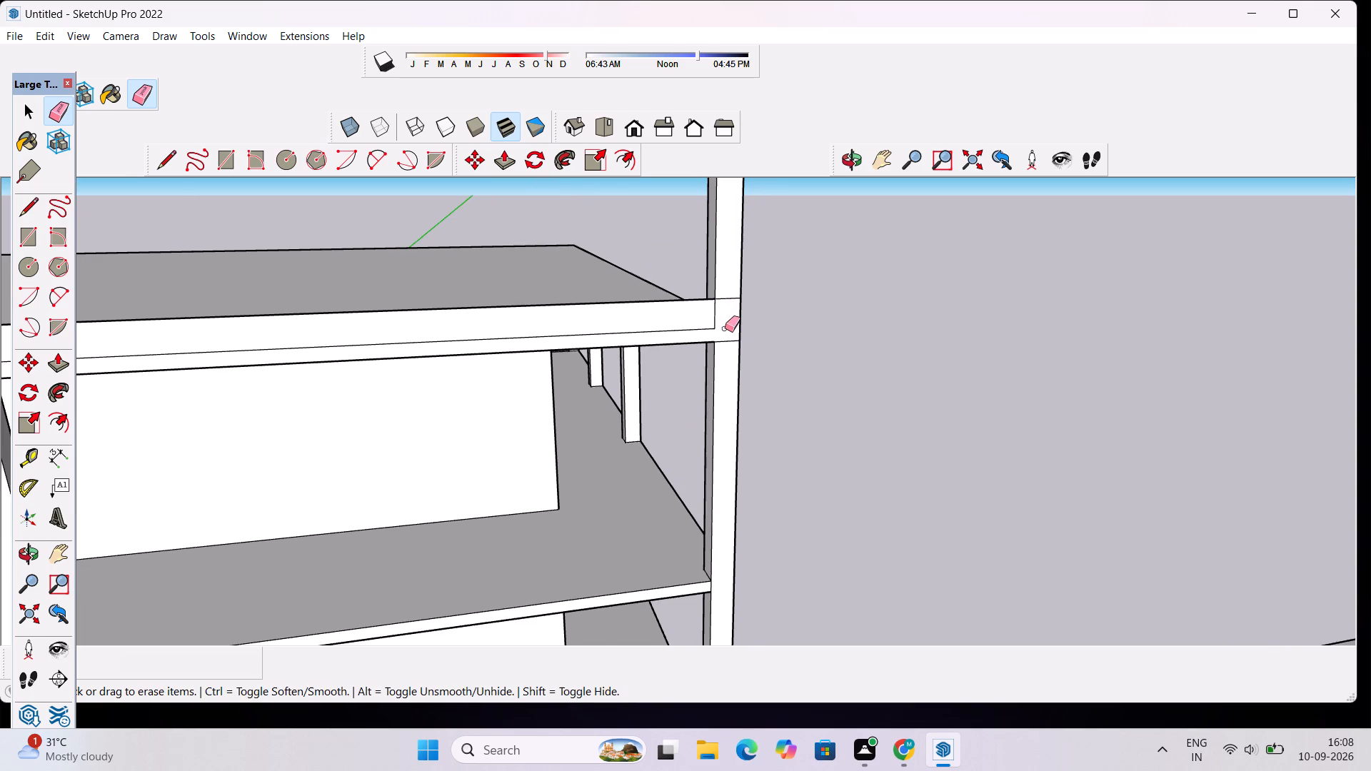
click(725, 339)
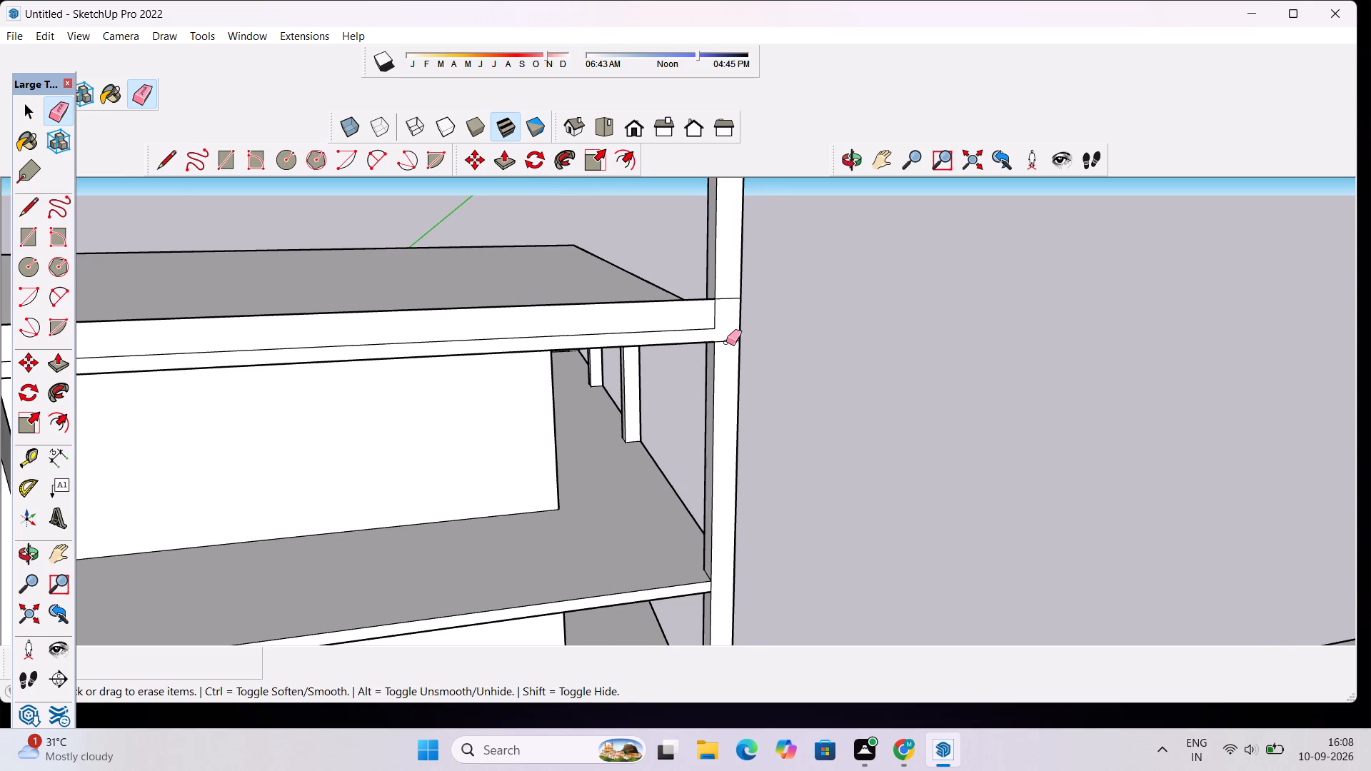
click(727, 342)
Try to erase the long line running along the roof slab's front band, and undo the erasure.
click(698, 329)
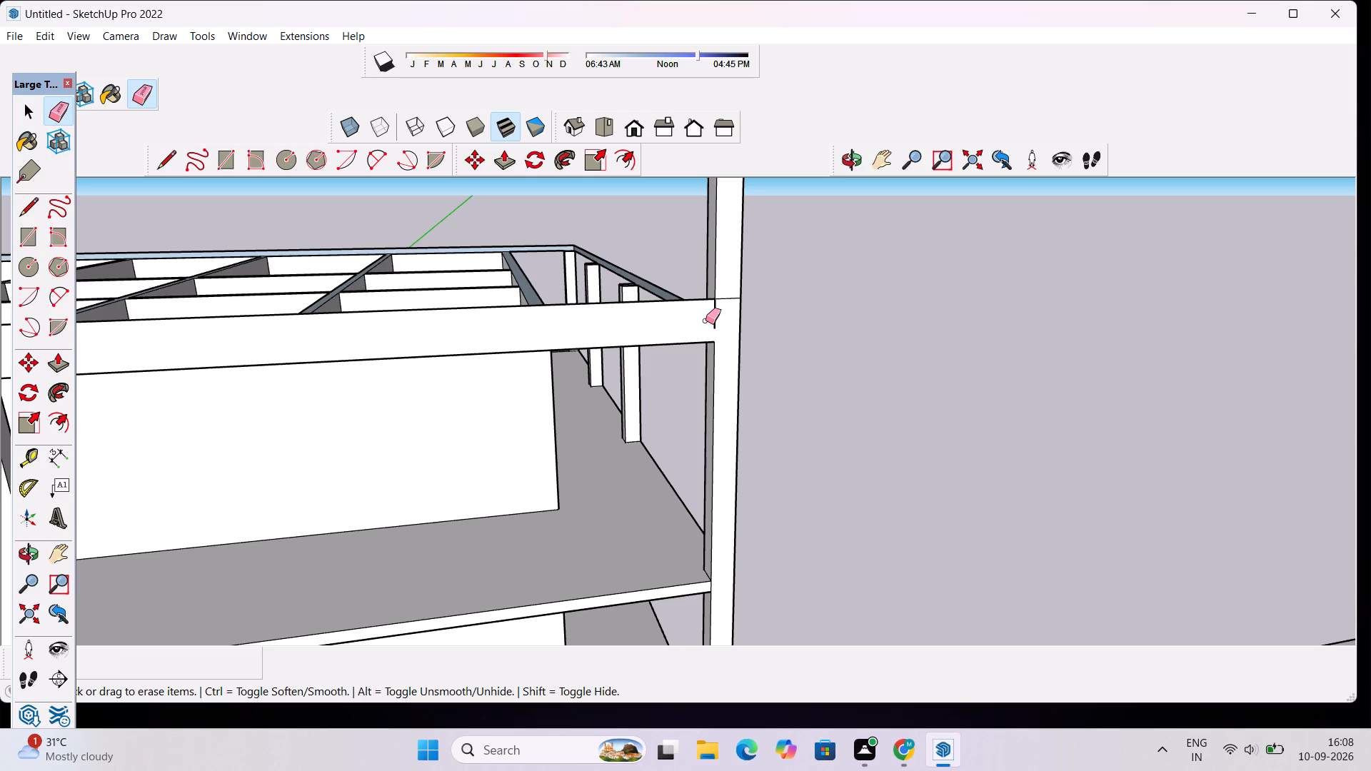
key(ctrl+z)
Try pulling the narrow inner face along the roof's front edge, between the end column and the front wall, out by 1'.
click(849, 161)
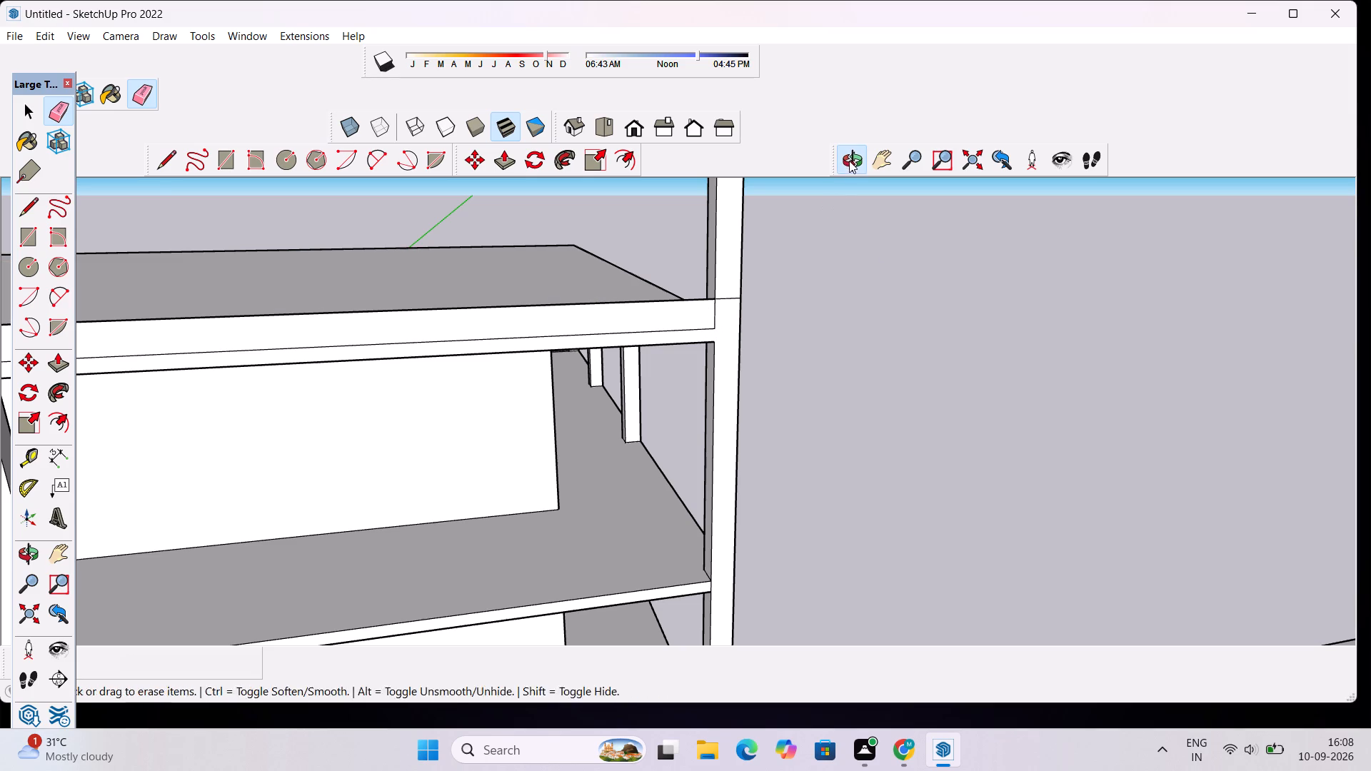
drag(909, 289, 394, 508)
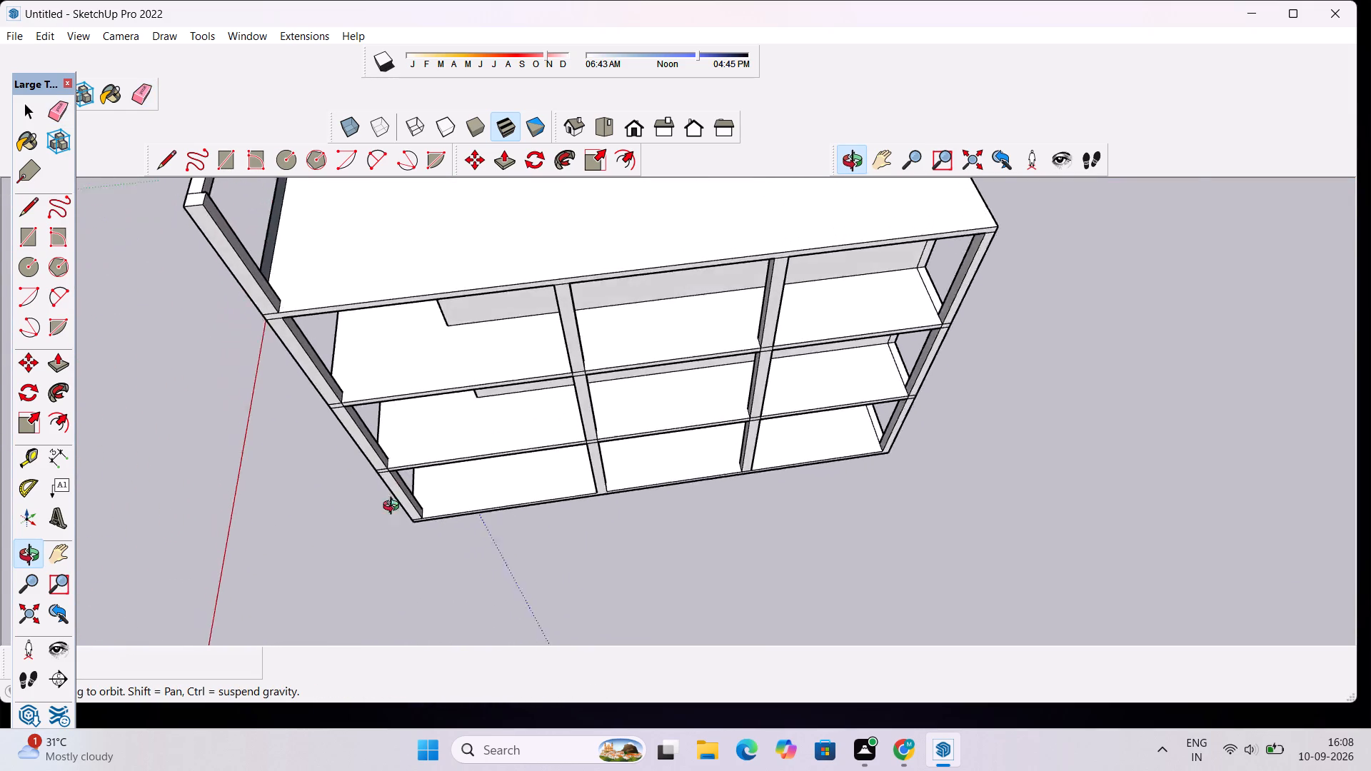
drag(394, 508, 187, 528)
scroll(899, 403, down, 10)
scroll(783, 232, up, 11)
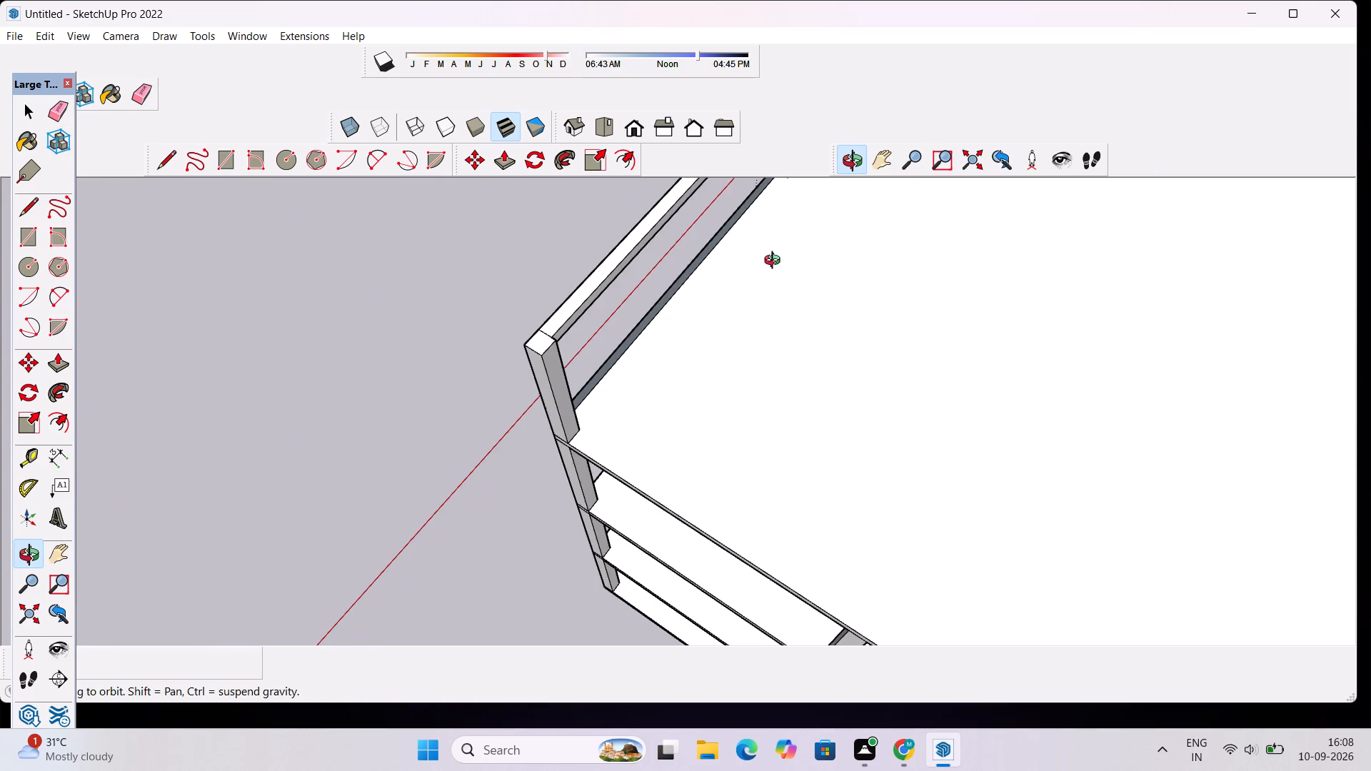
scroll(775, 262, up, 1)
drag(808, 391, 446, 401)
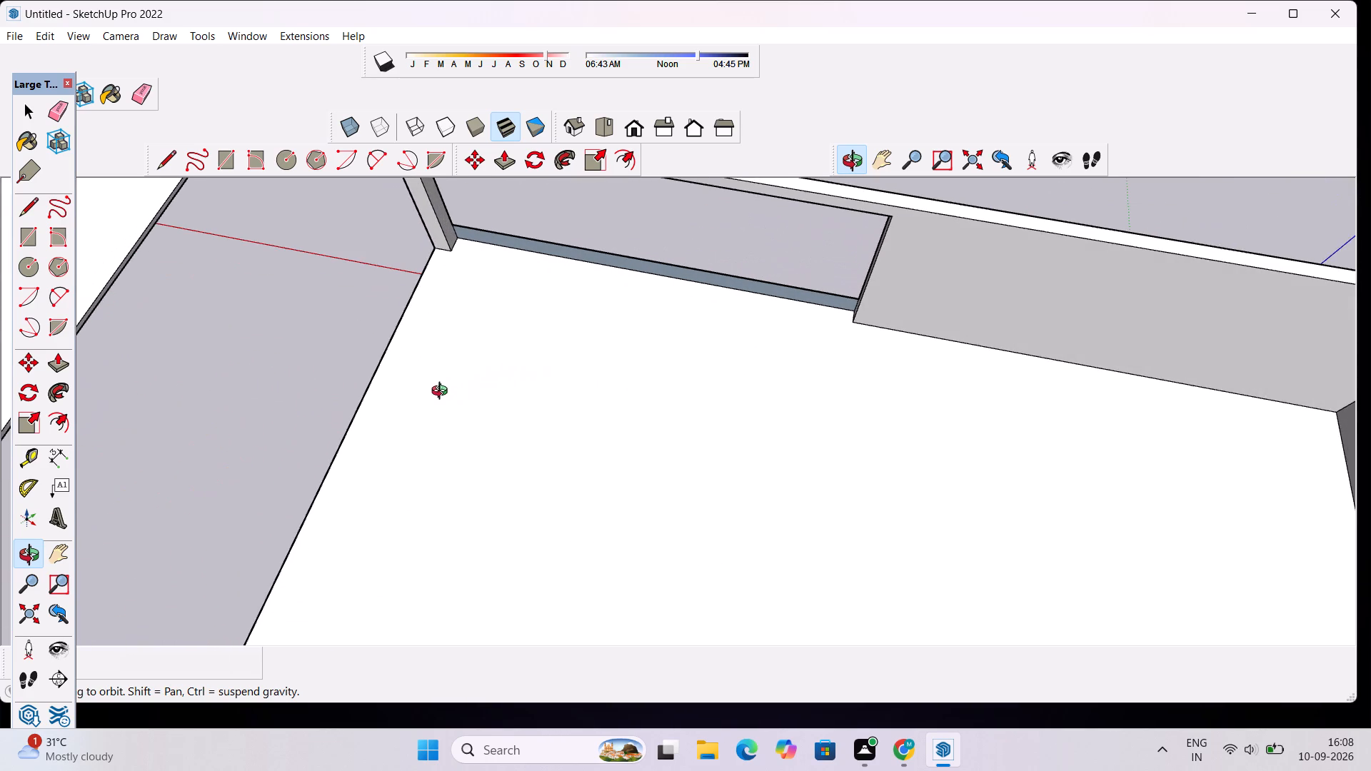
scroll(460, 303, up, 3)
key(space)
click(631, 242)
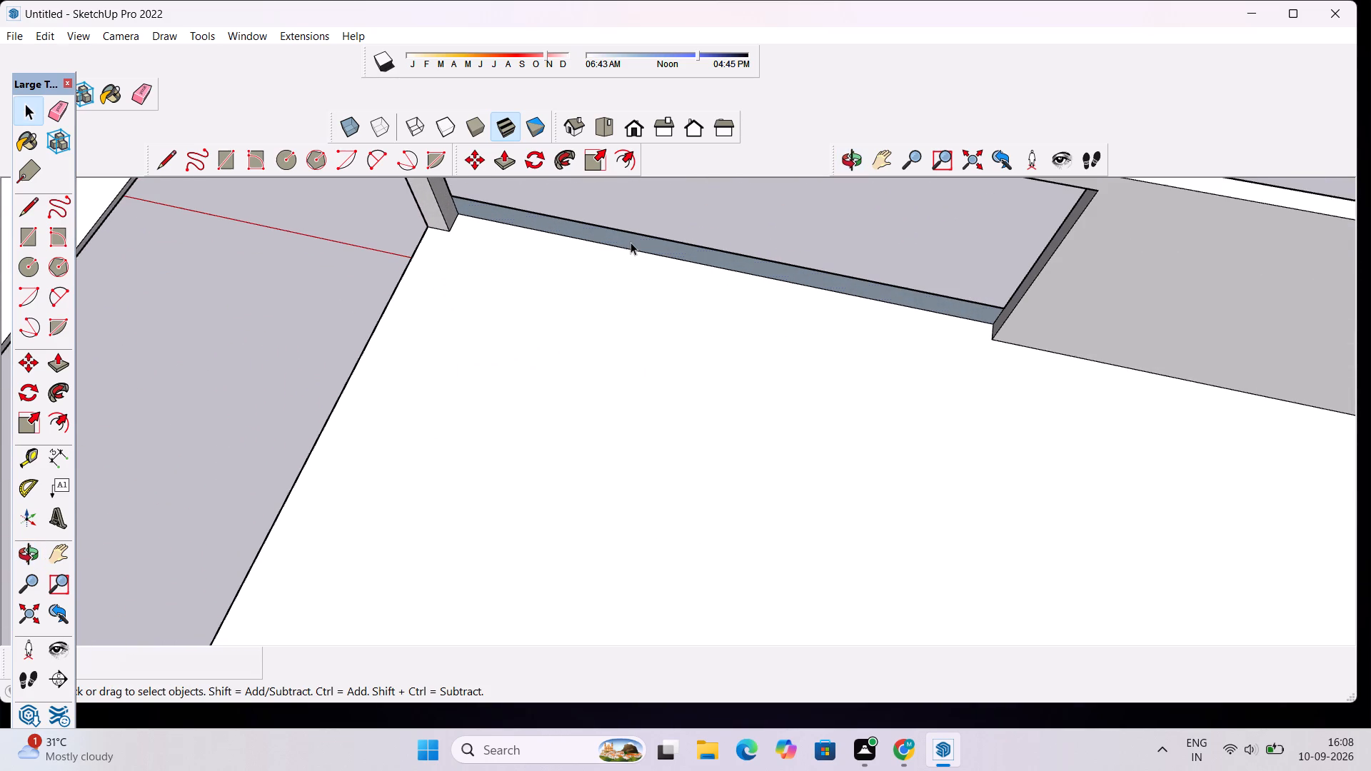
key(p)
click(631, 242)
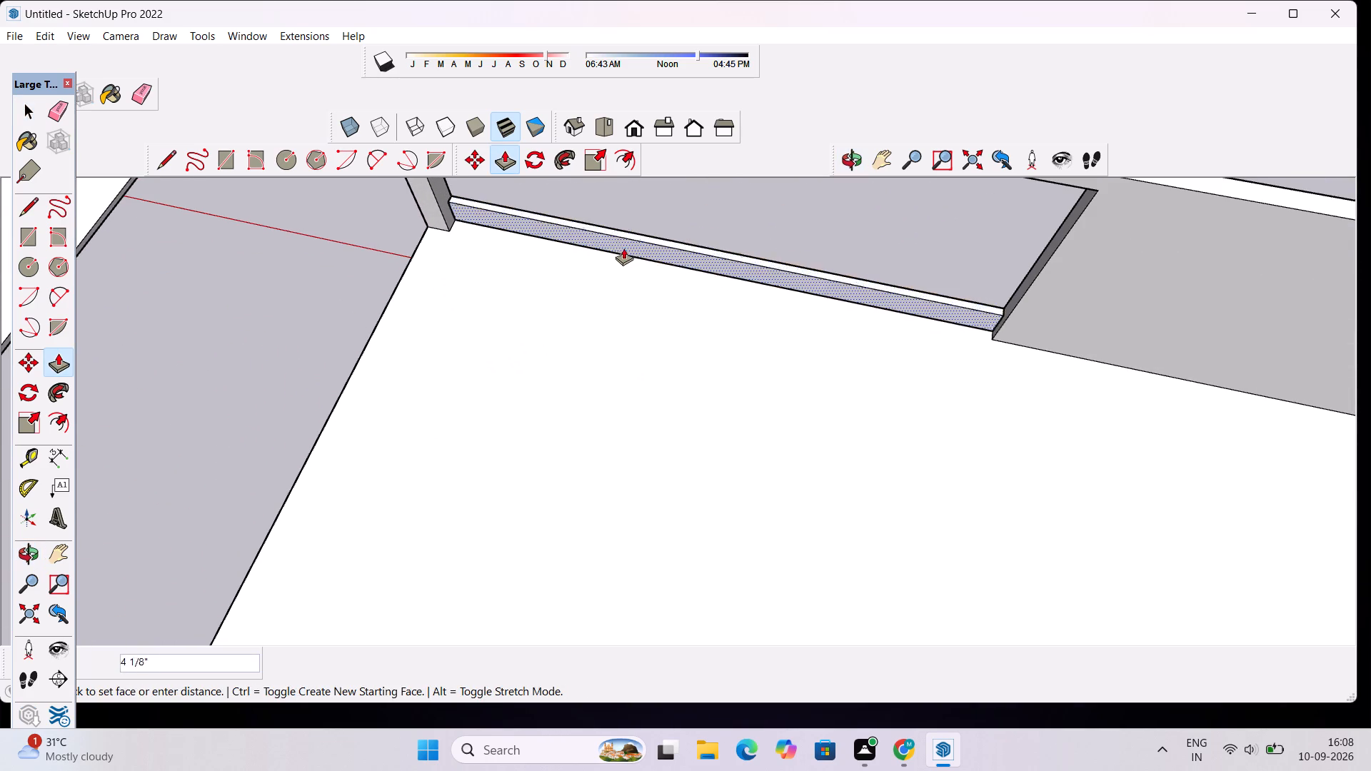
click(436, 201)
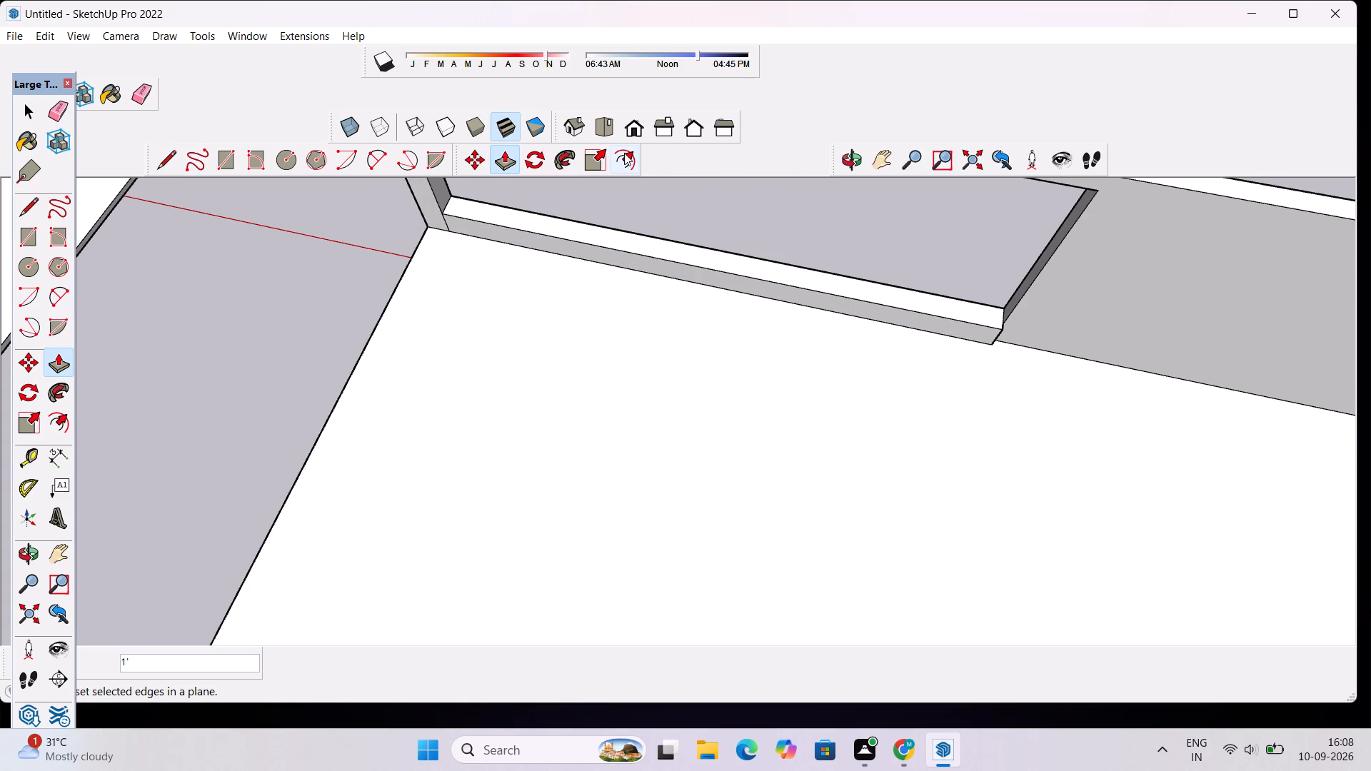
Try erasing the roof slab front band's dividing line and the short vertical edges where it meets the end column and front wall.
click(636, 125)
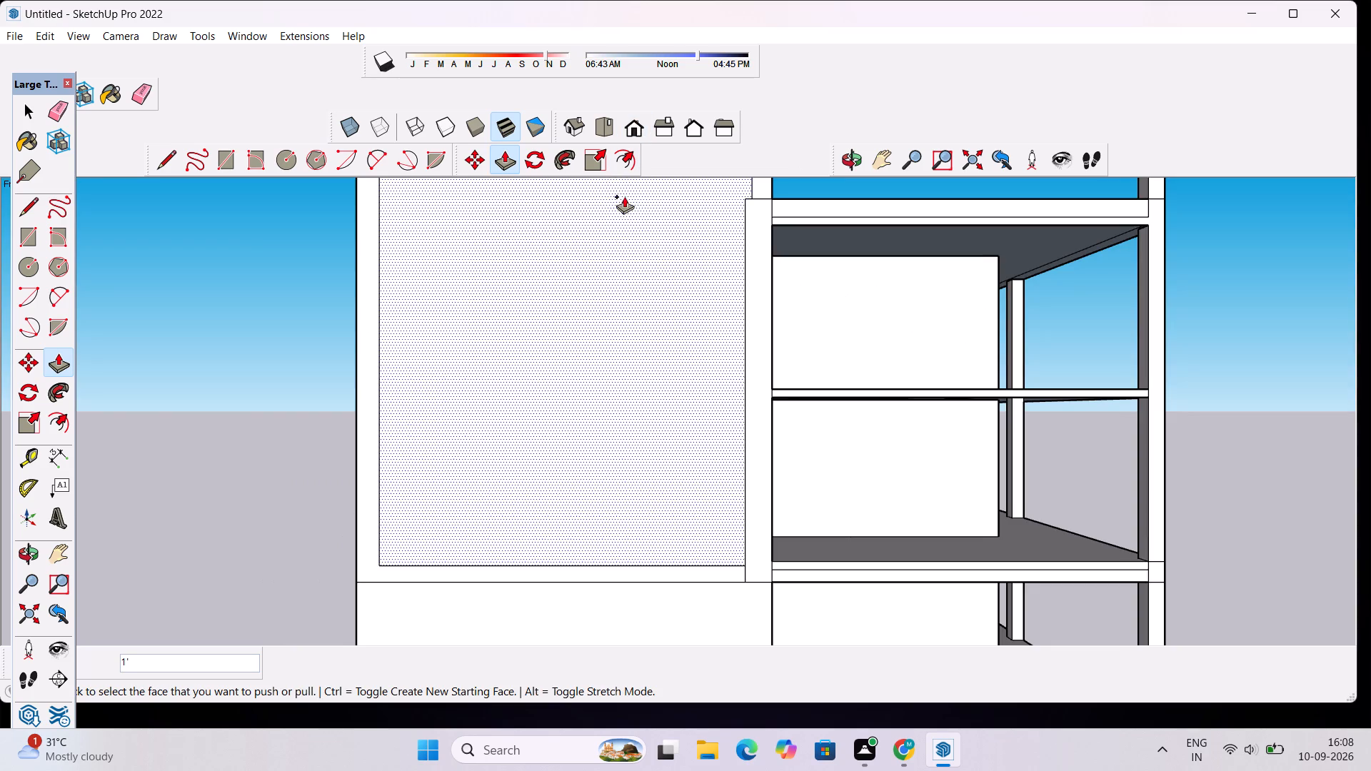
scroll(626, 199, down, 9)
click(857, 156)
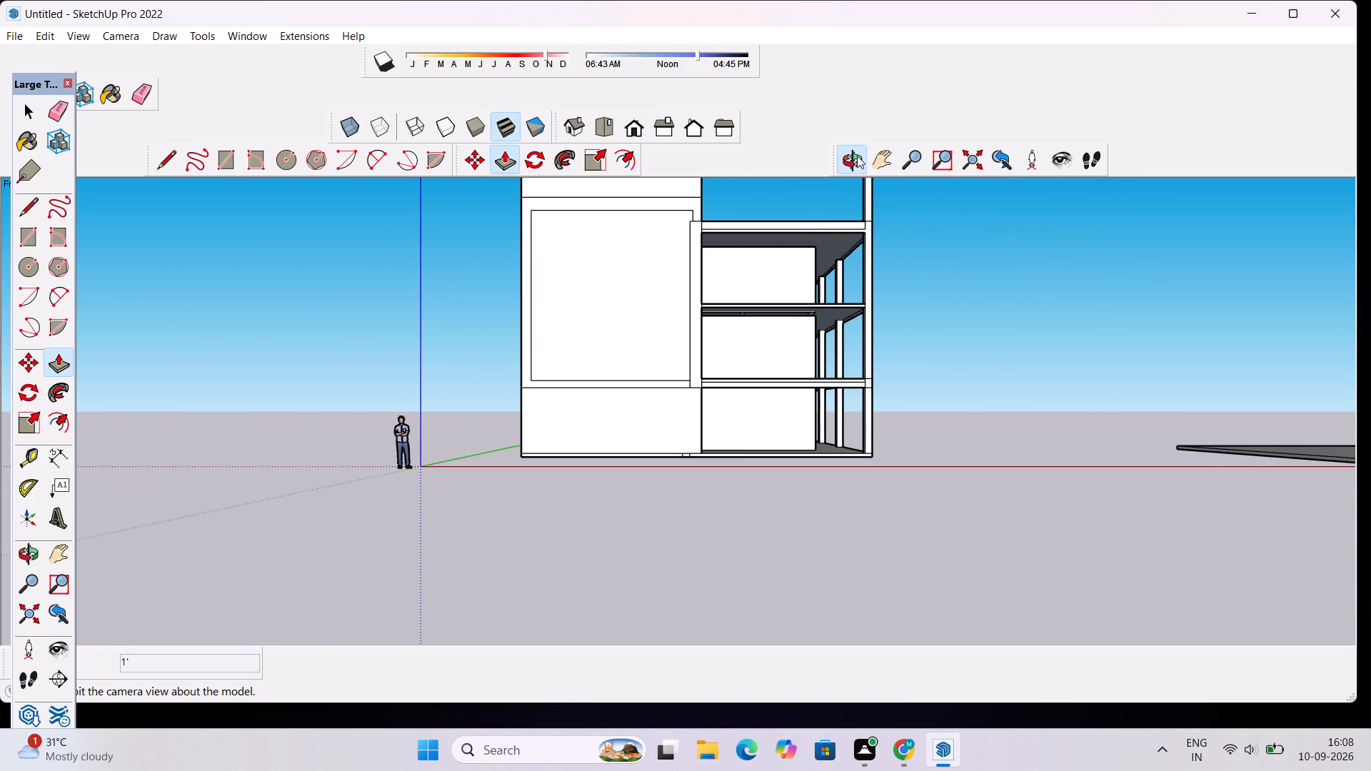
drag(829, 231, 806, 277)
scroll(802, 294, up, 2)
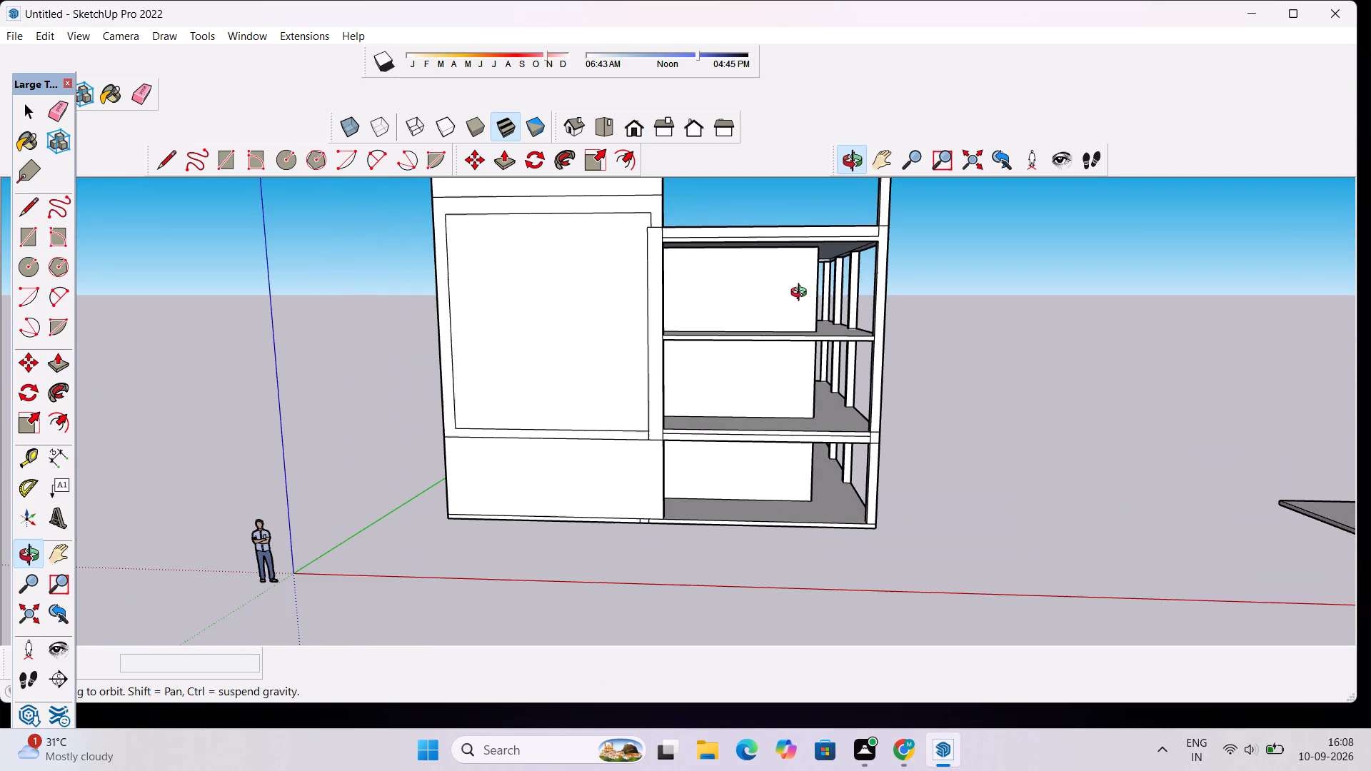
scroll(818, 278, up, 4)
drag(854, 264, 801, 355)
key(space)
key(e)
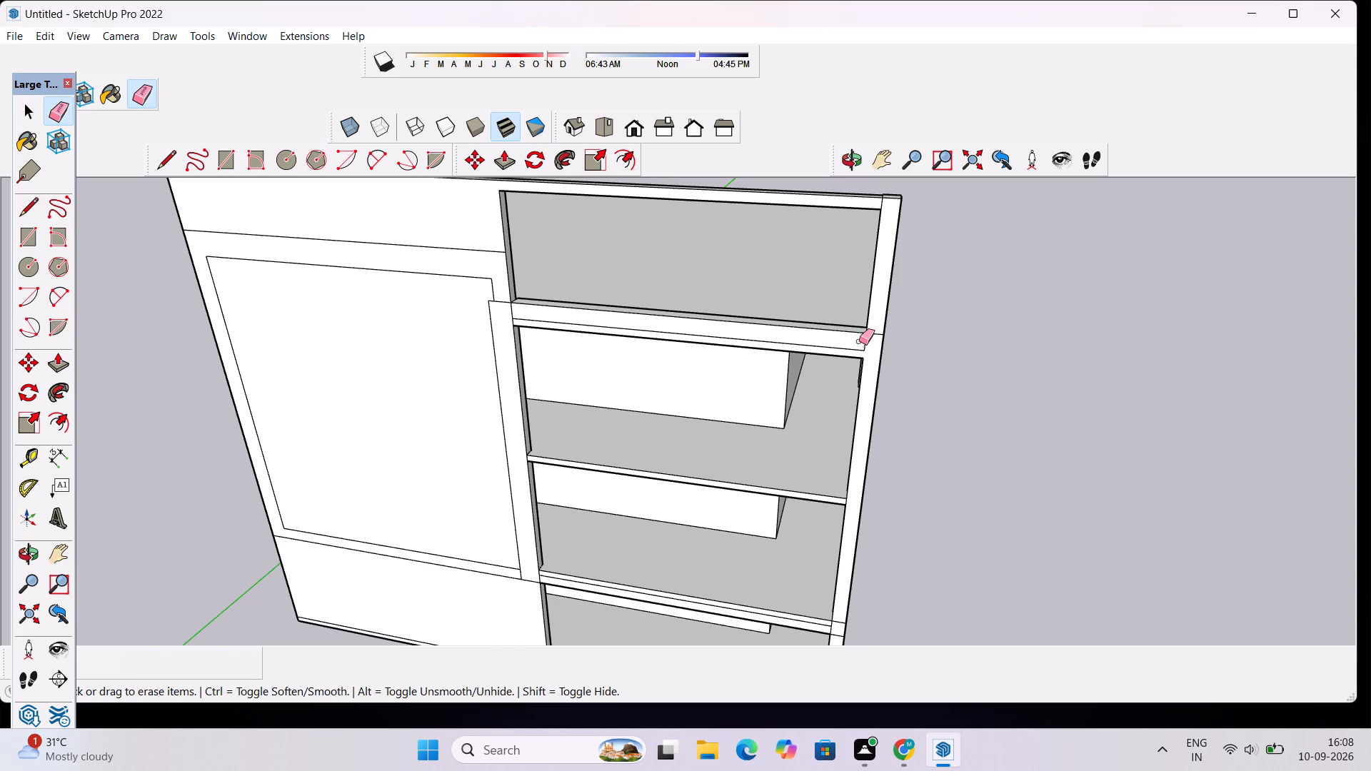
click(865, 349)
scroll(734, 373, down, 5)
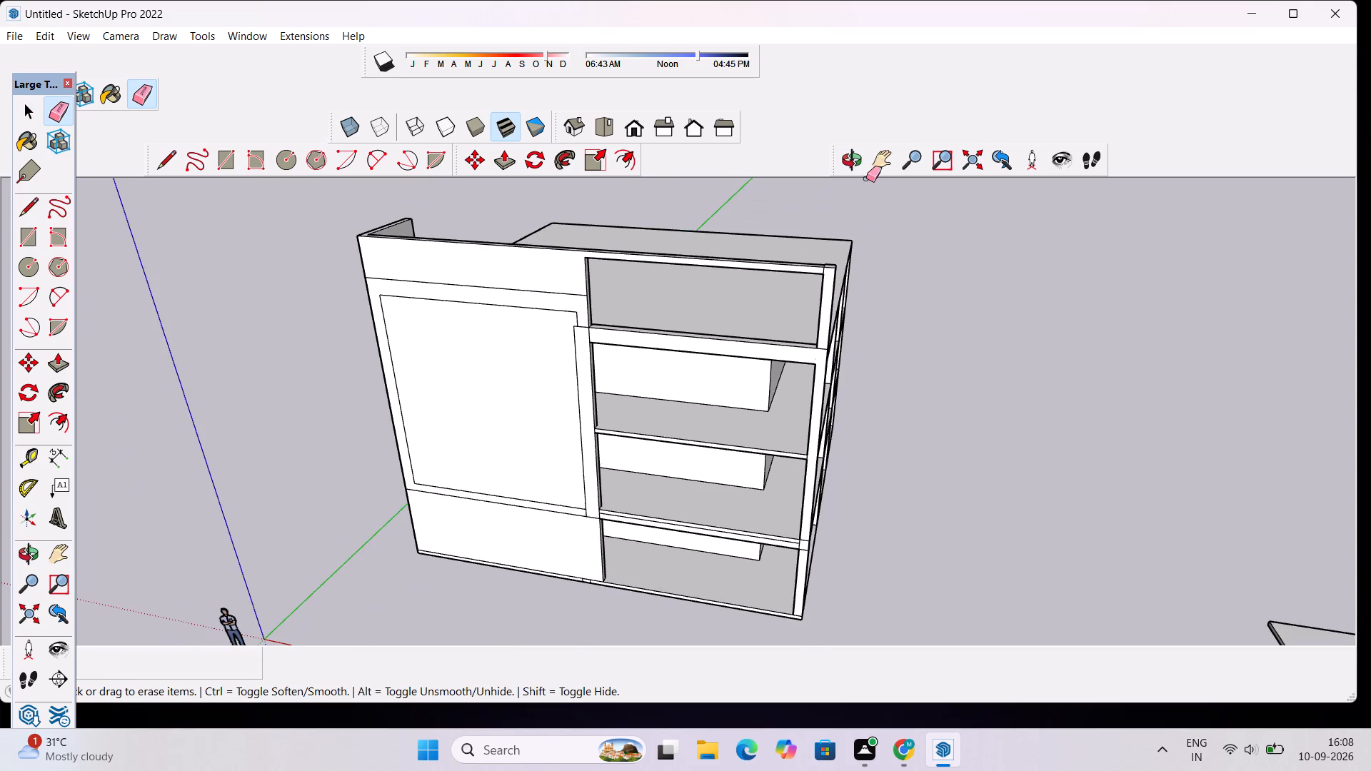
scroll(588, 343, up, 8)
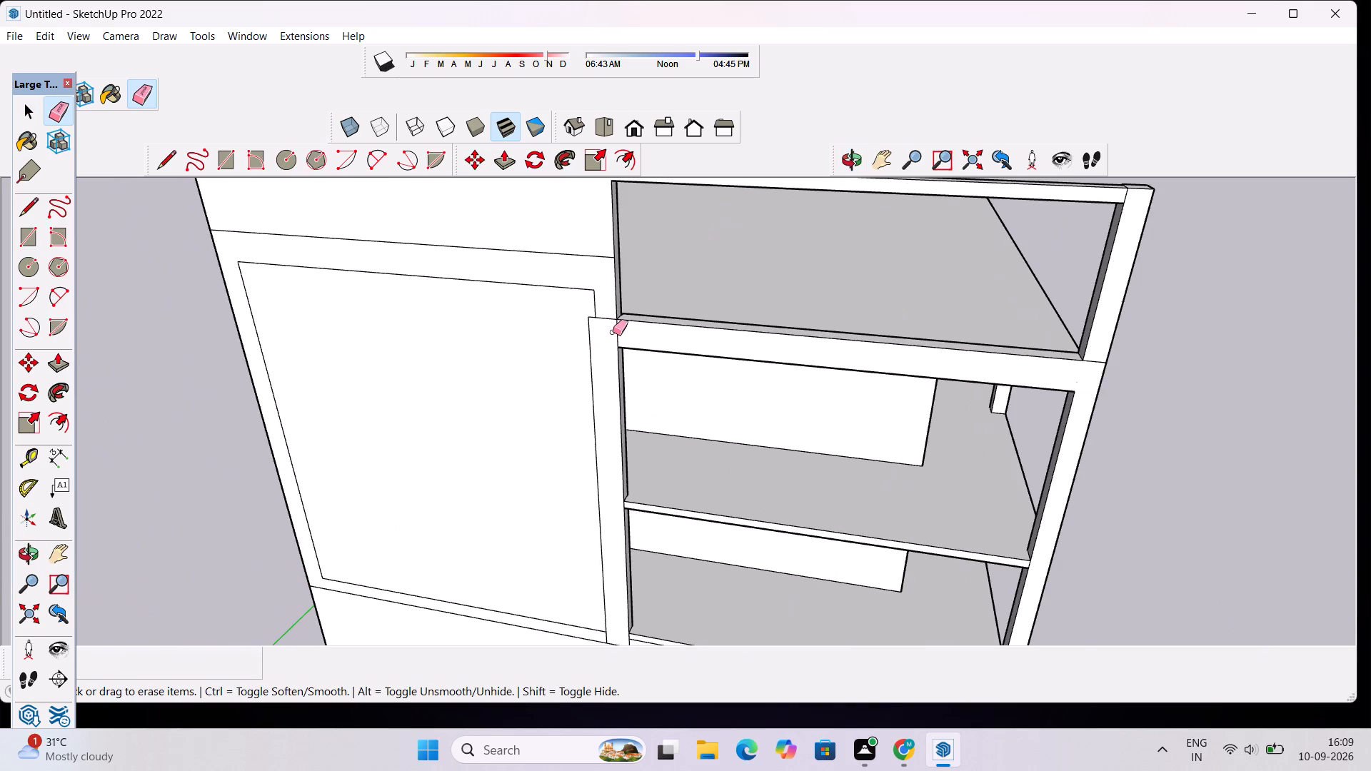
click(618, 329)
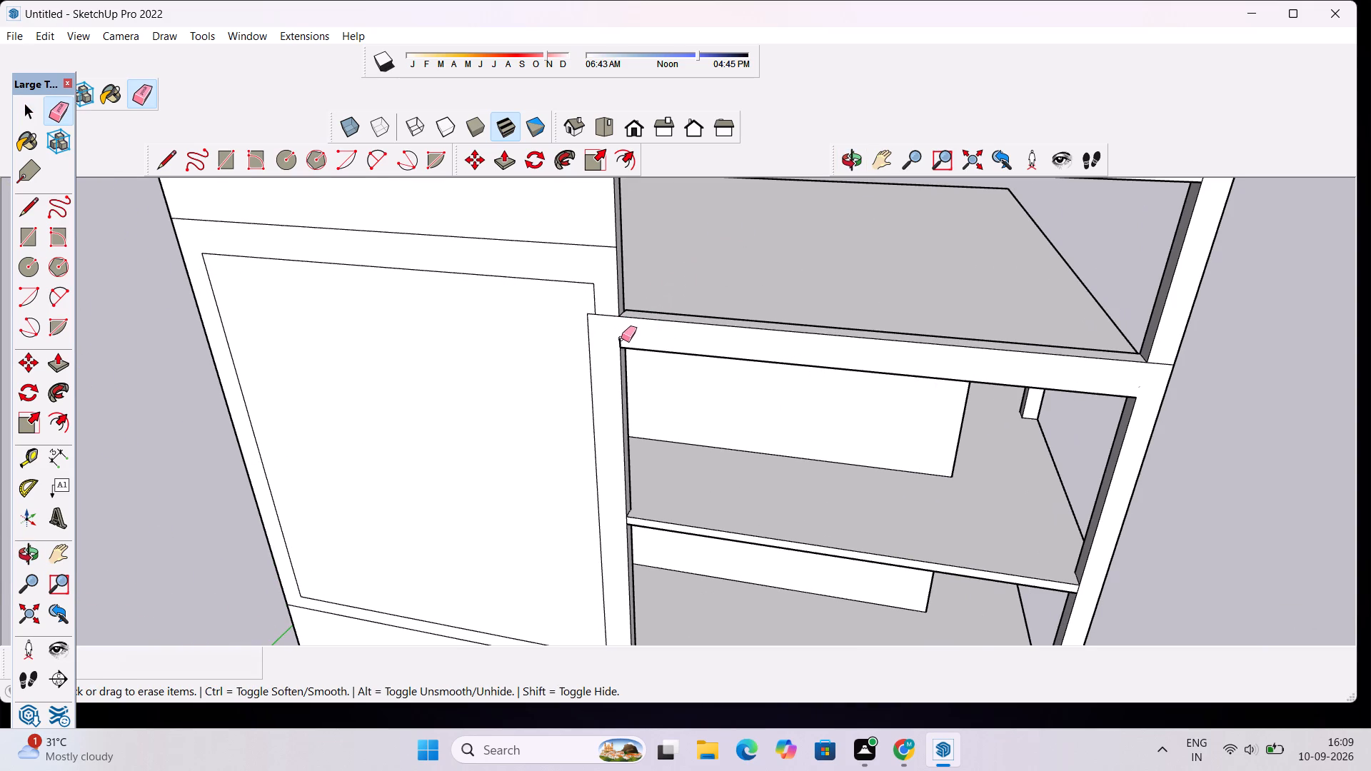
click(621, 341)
Undo the roof band line erasures, the 1' pull and the preceding edits that thickened the roof slab's front band.
click(850, 164)
drag(714, 497, 716, 486)
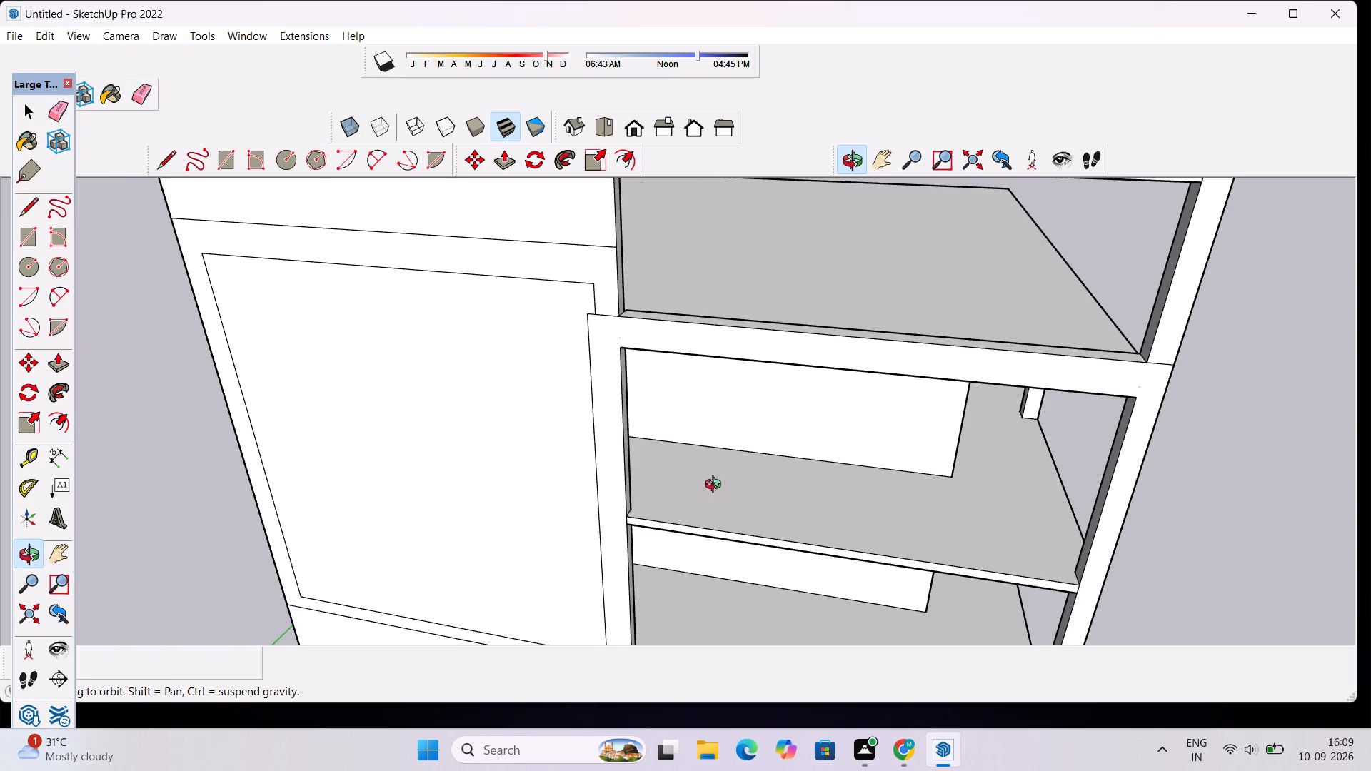
drag(716, 486, 408, 421)
scroll(407, 422, down, 4)
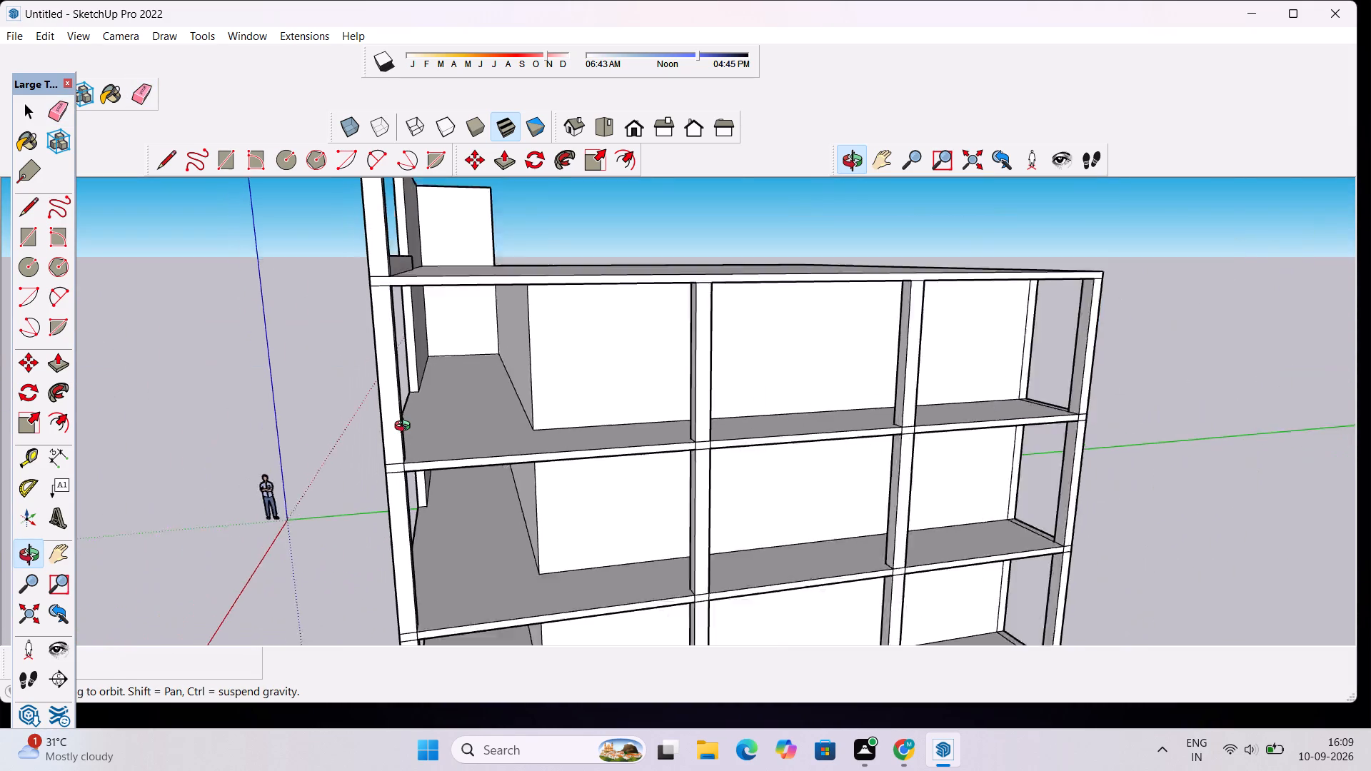
scroll(406, 428, down, 2)
scroll(434, 356, up, 6)
drag(433, 355, 433, 342)
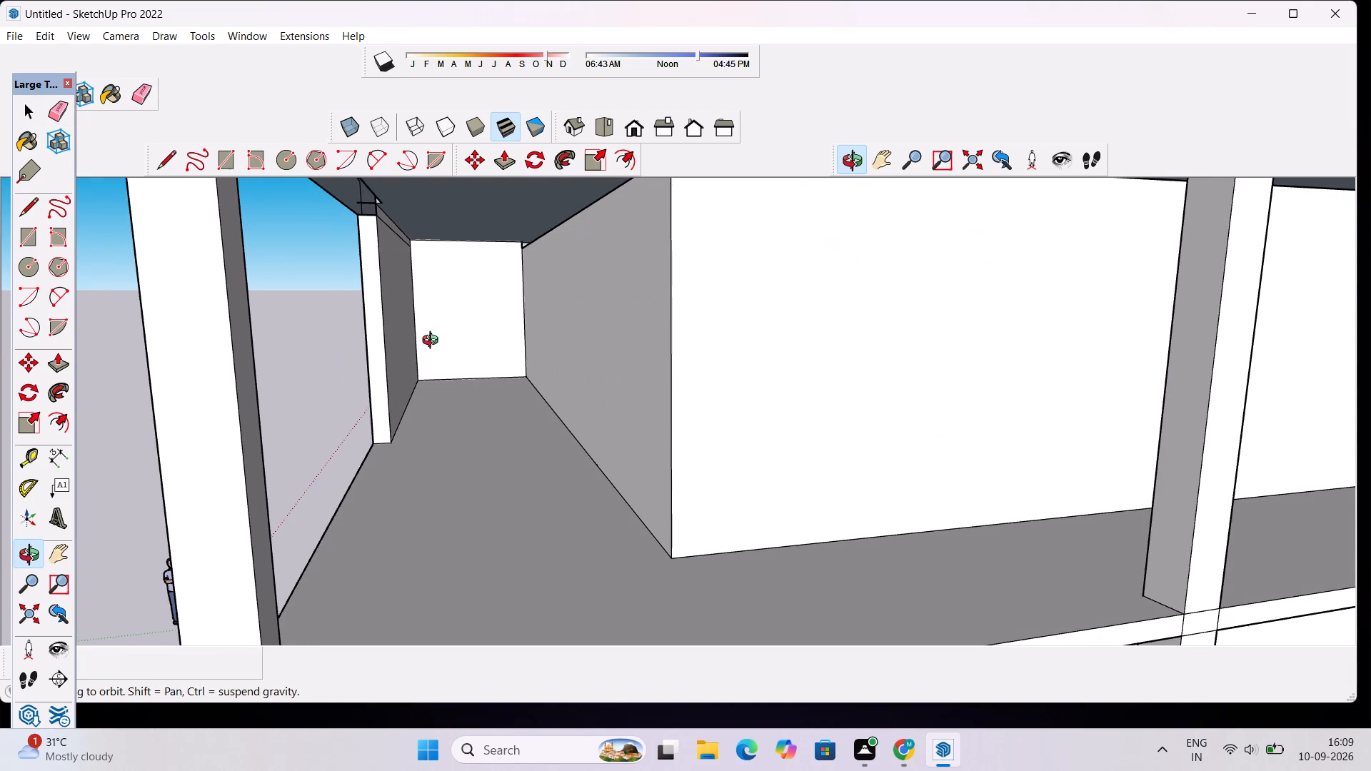
key(ctrl+z)
key(ctrl+z)
key(ctrl+z)
key(ctrl+z)
ctrl+scroll(433, 342, down, 6)
scroll(436, 346, up, 1)
ctrl+scroll(436, 346, up, 5)
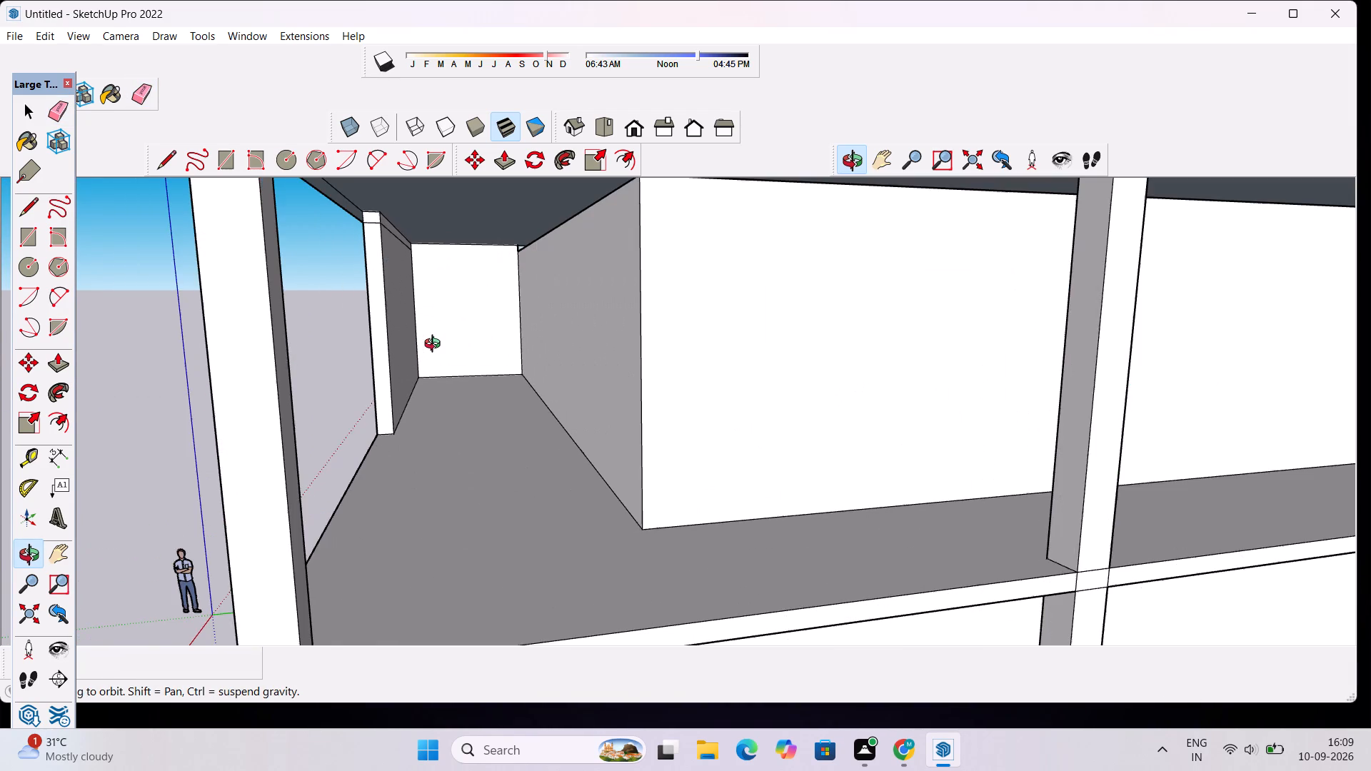
key(ctrl+z)
key(ctrl+z)
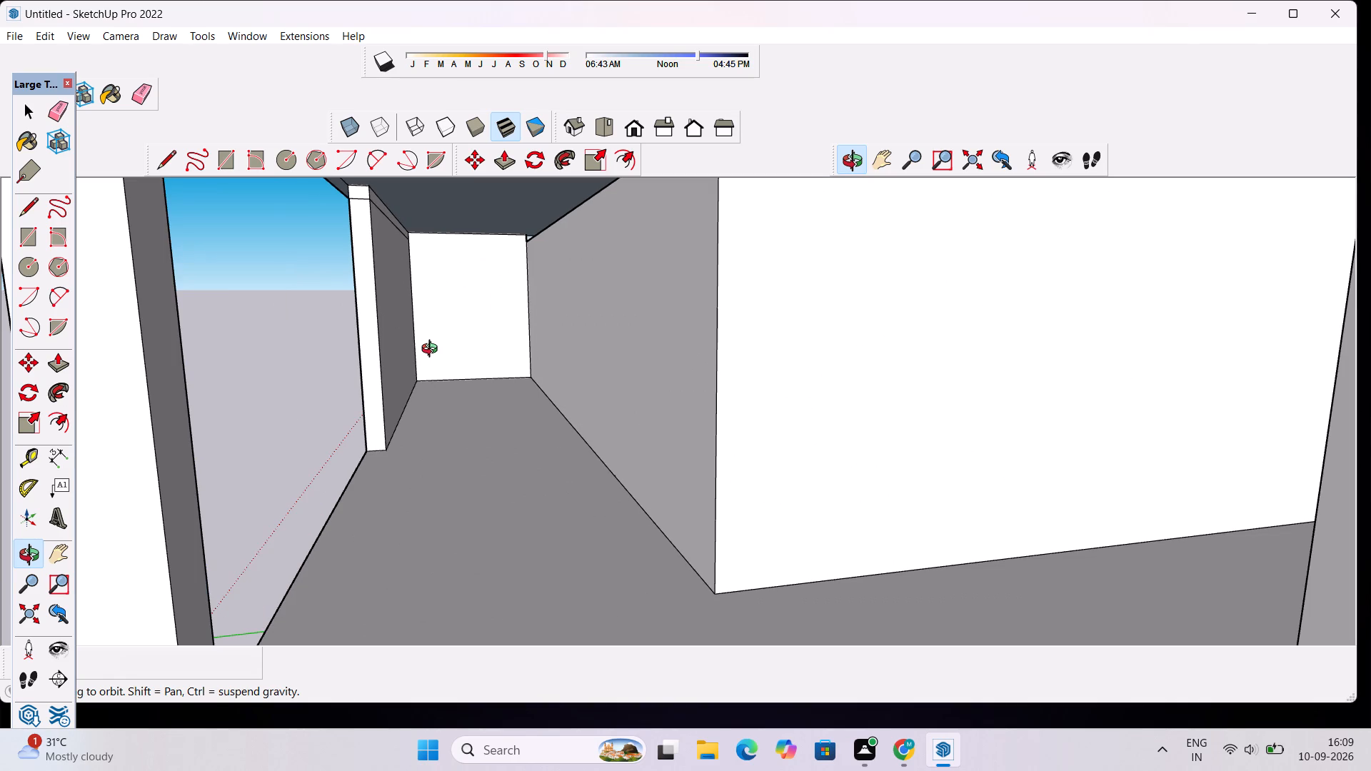
key(space)
key(ctrl+z)
key(ctrl+z)
scroll(430, 362, down, 6)
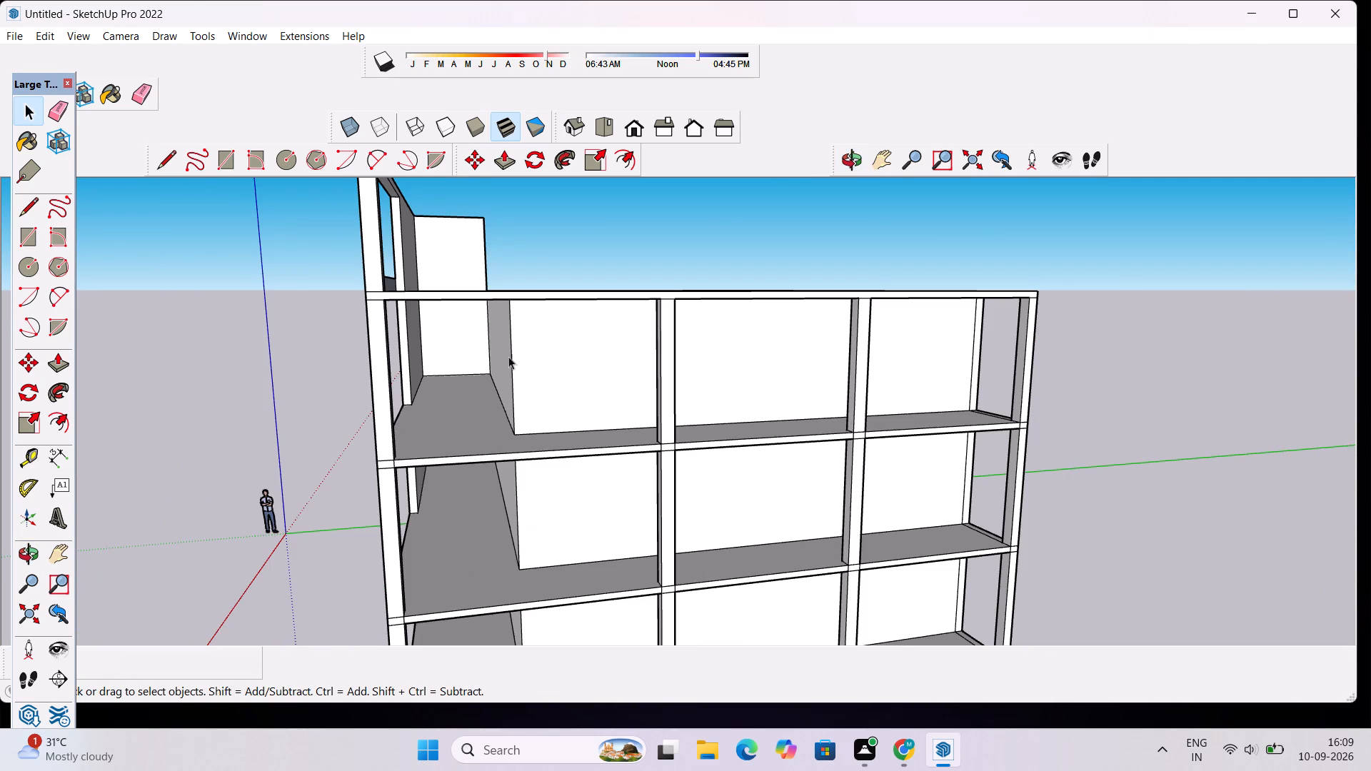
Undo the earlier front wall and slab edits, back to when the roof slab's edge lines crossed the wall's framed panel.
click(840, 163)
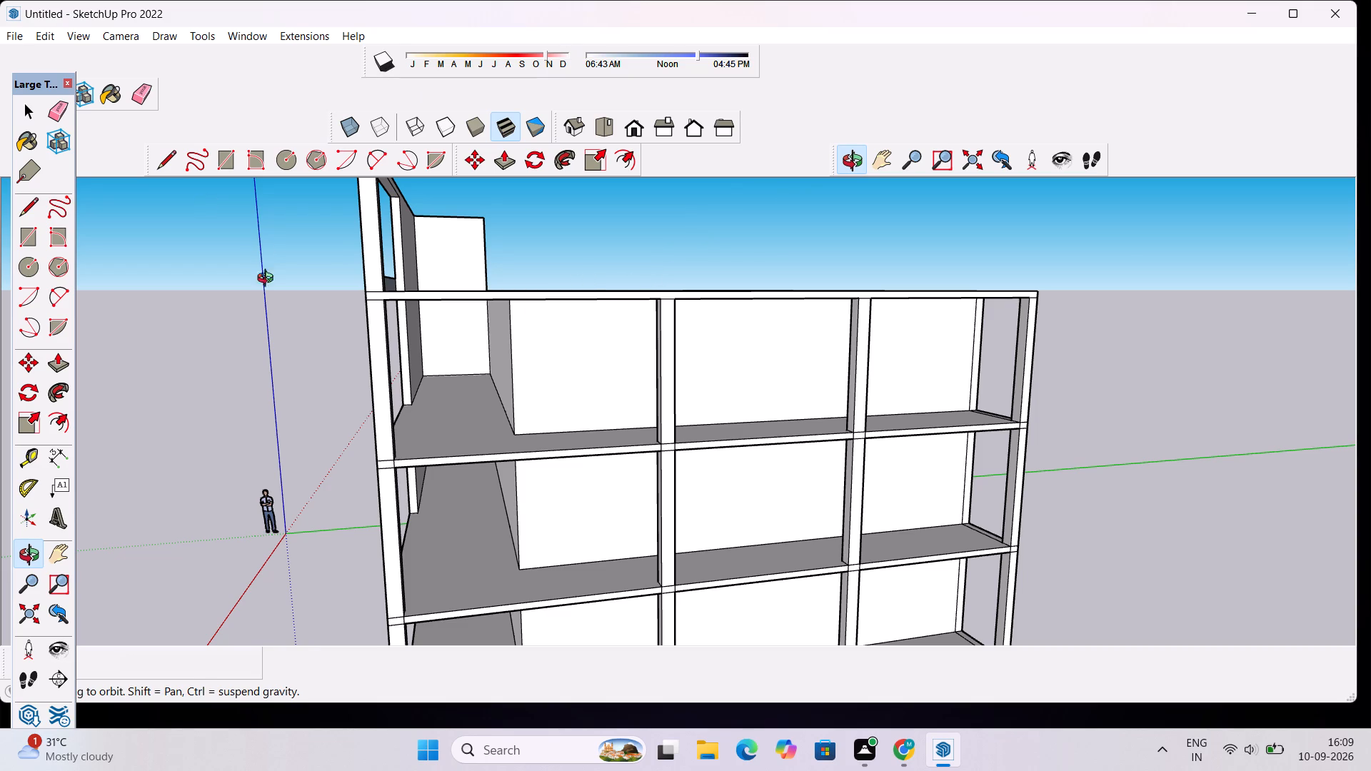
drag(396, 387, 338, 198)
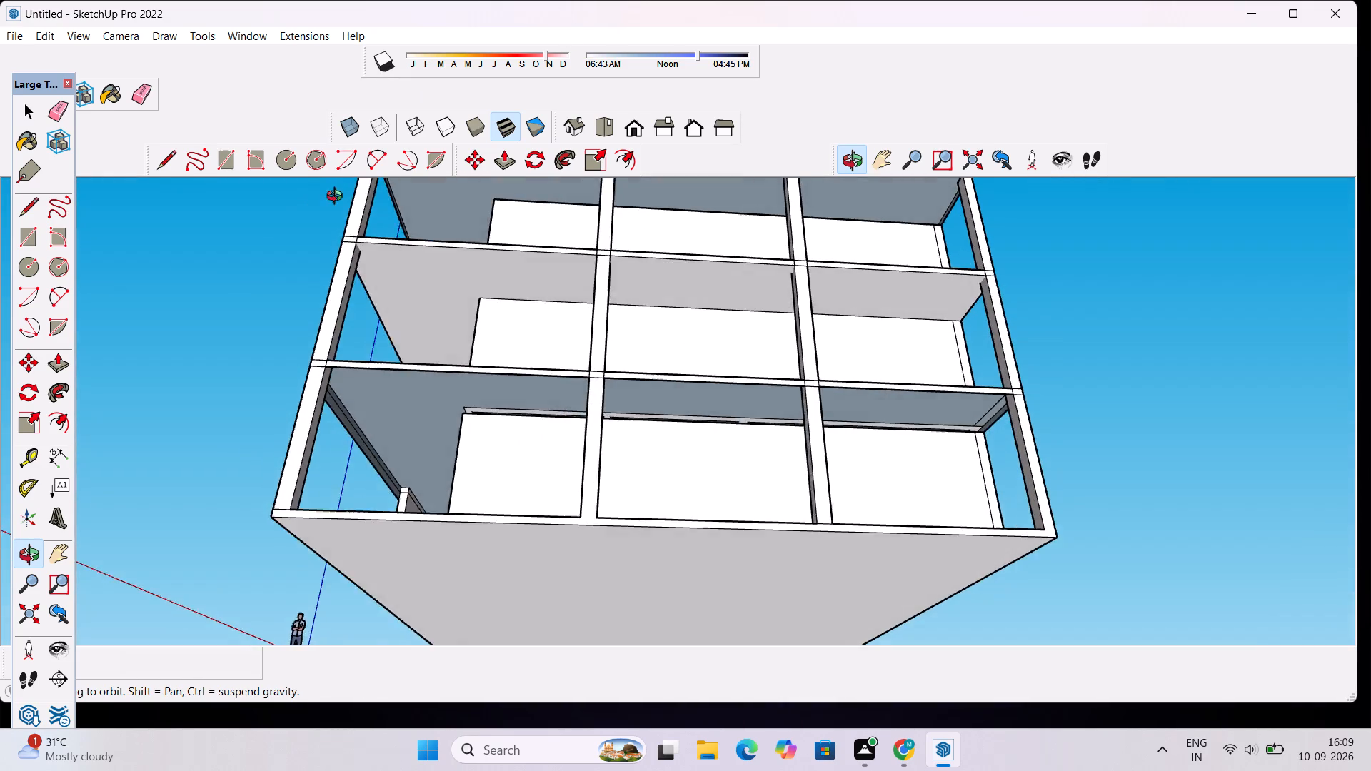
drag(338, 198, 631, 319)
drag(635, 345, 621, 296)
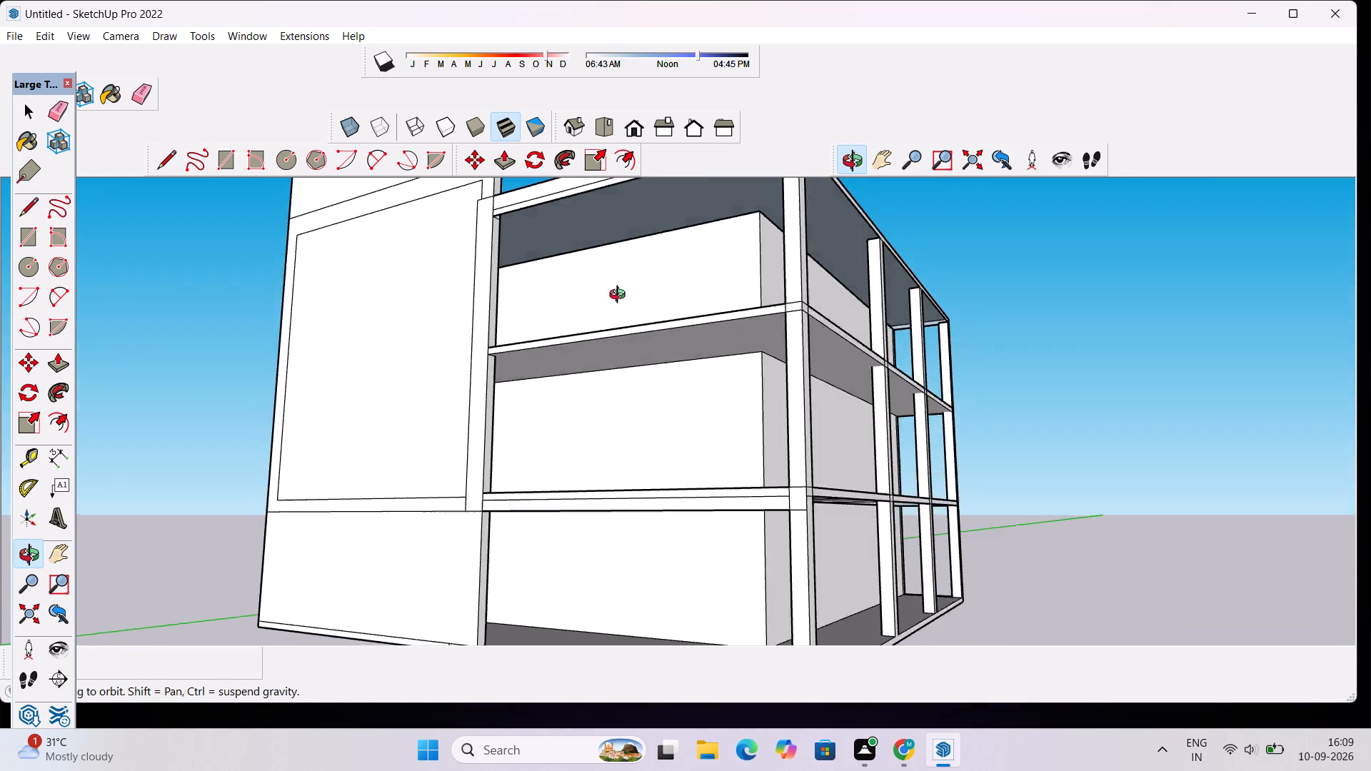
drag(621, 296, 598, 242)
key(ctrl+z)
key(ctrl+z)
key(ctrl+z)
key(ctrl+z)
key(ctrl+z)
key(ctrl+z)
key(ctrl+z)
key(ctrl+z)
key(ctrl+z)
key(ctrl+z)
key(ctrl+z)
key(ctrl+z)
key(ctrl+z)
key(ctrl+z)
key(ctrl+z)
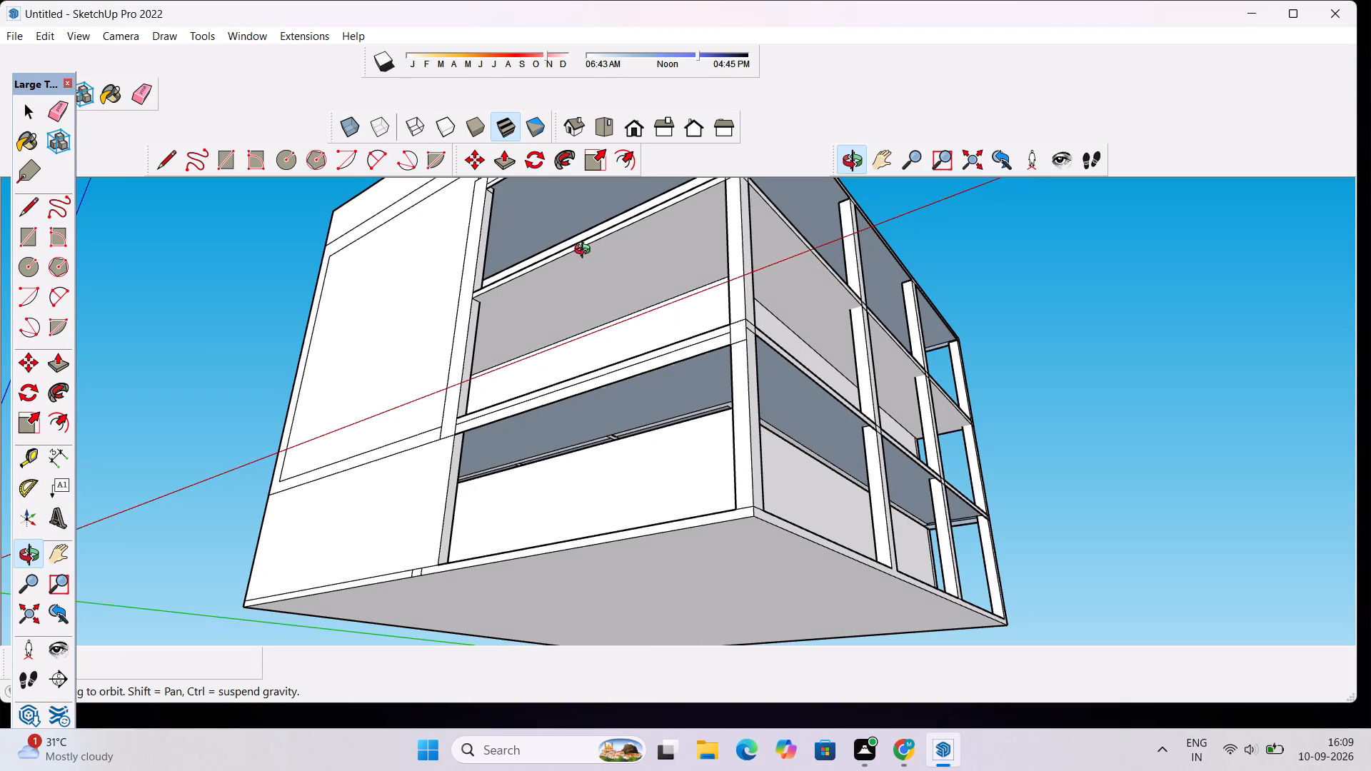
Erase the two roof slab edge lines crossing the front wall's framed panel and the frame strip at its outer side.
scroll(519, 289, down, 6)
drag(496, 262, 509, 346)
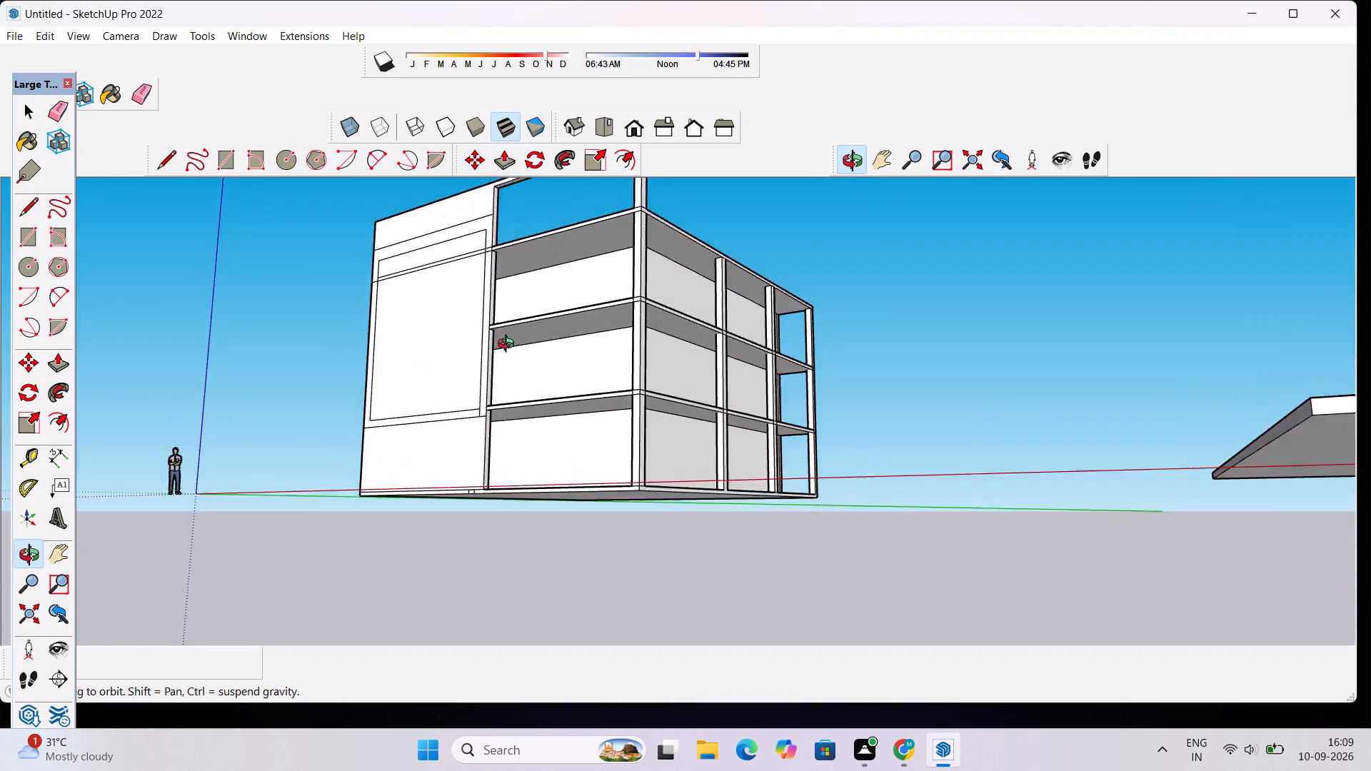
drag(509, 346, 544, 520)
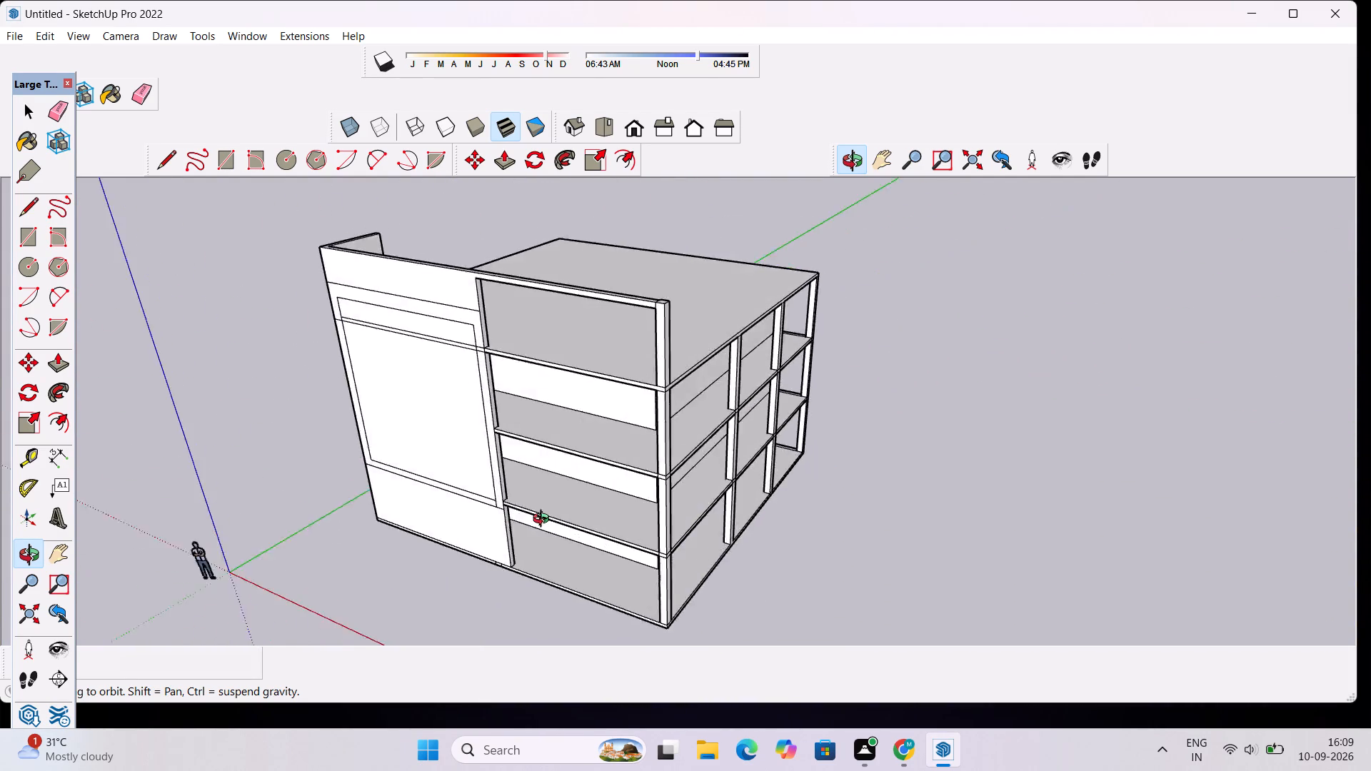
drag(544, 520, 638, 450)
scroll(393, 260, up, 4)
click(388, 348)
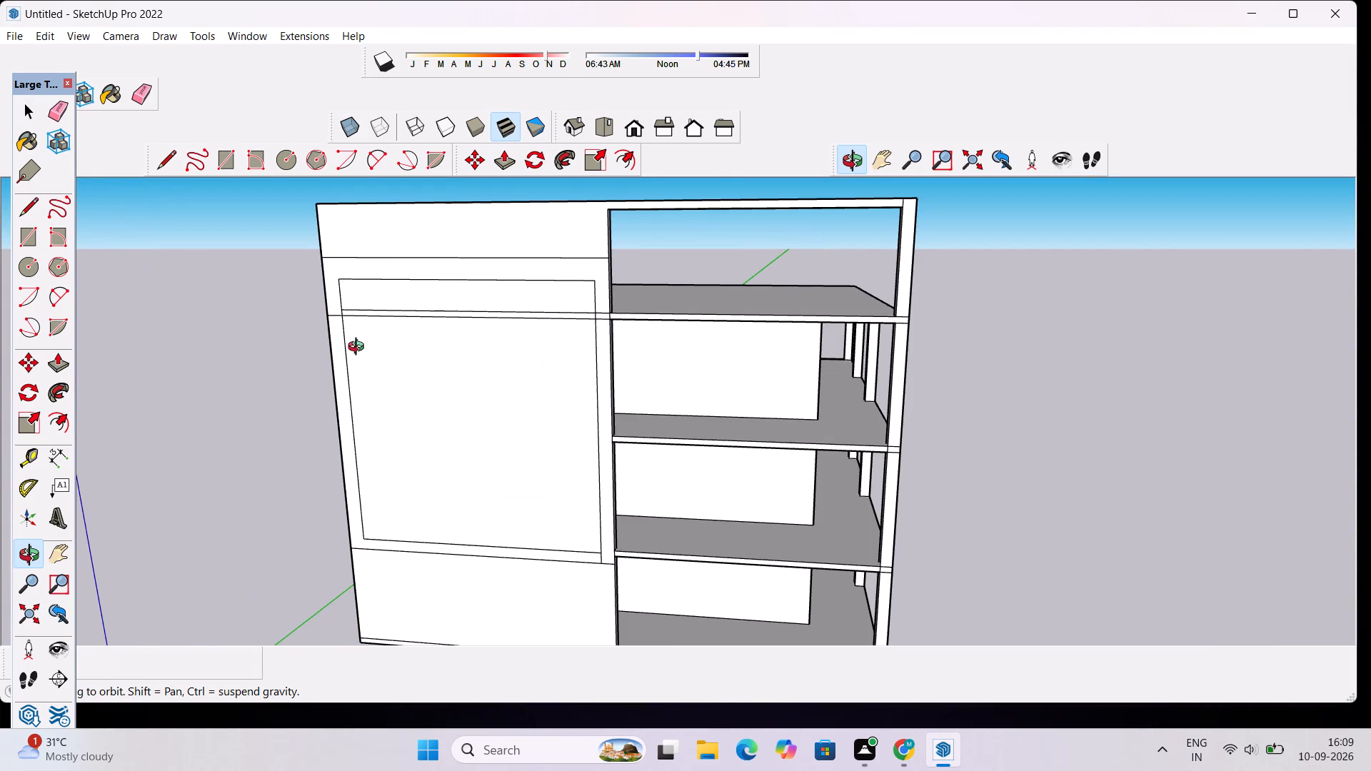
key(e)
click(329, 321)
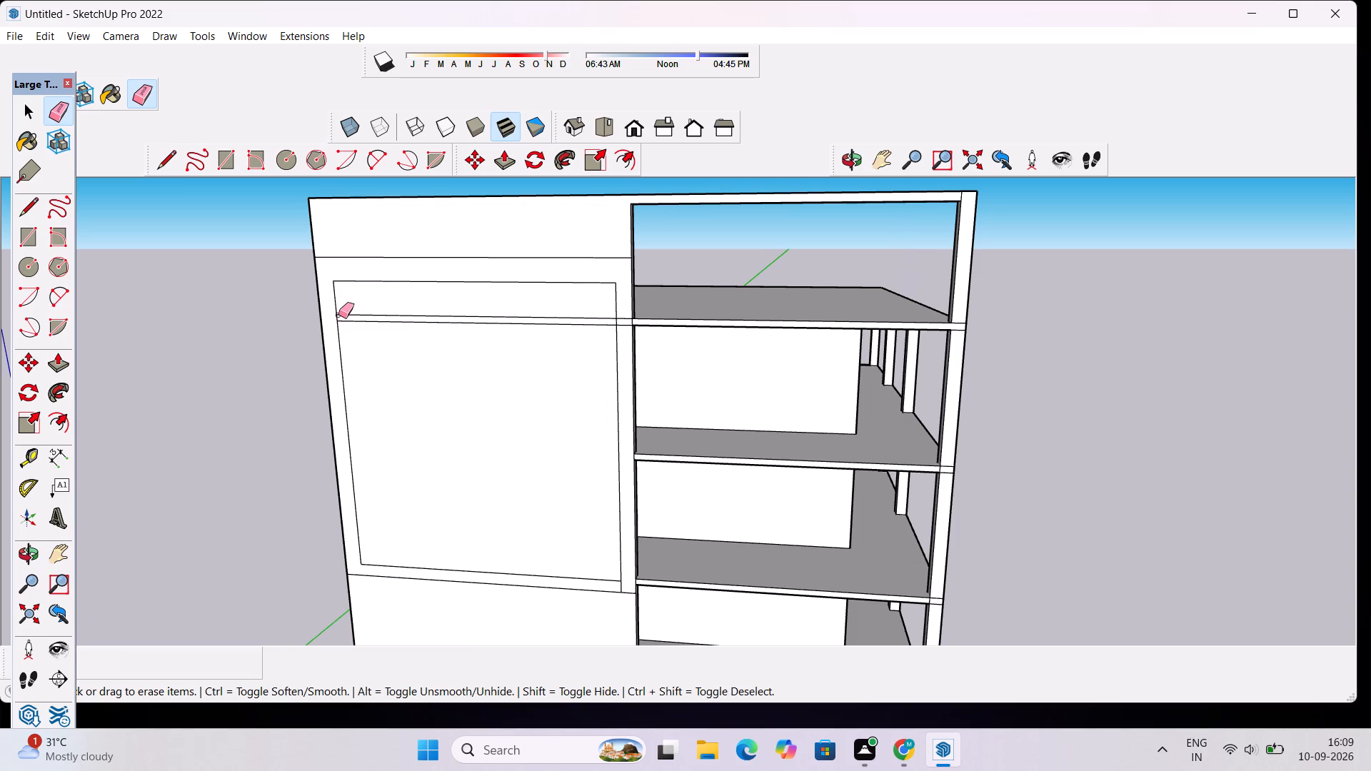
click(347, 313)
click(348, 315)
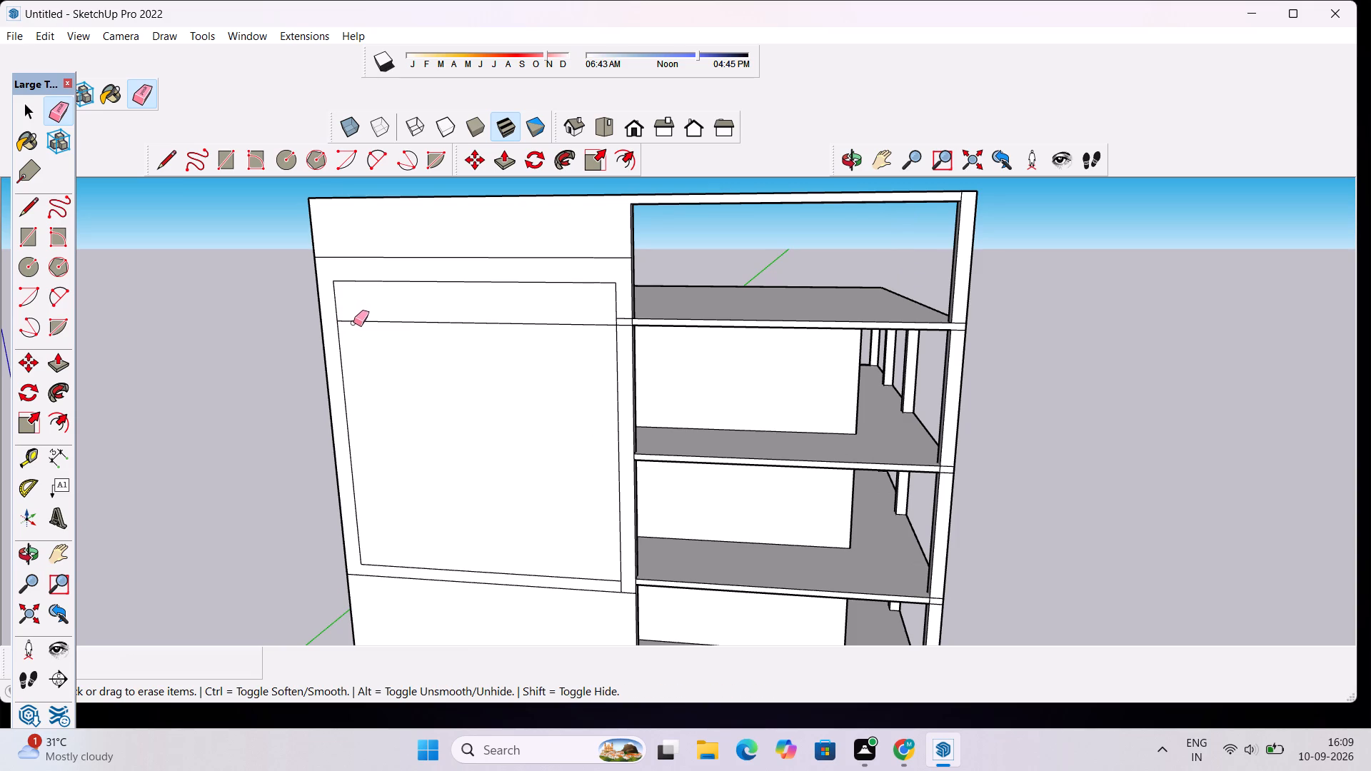
click(355, 321)
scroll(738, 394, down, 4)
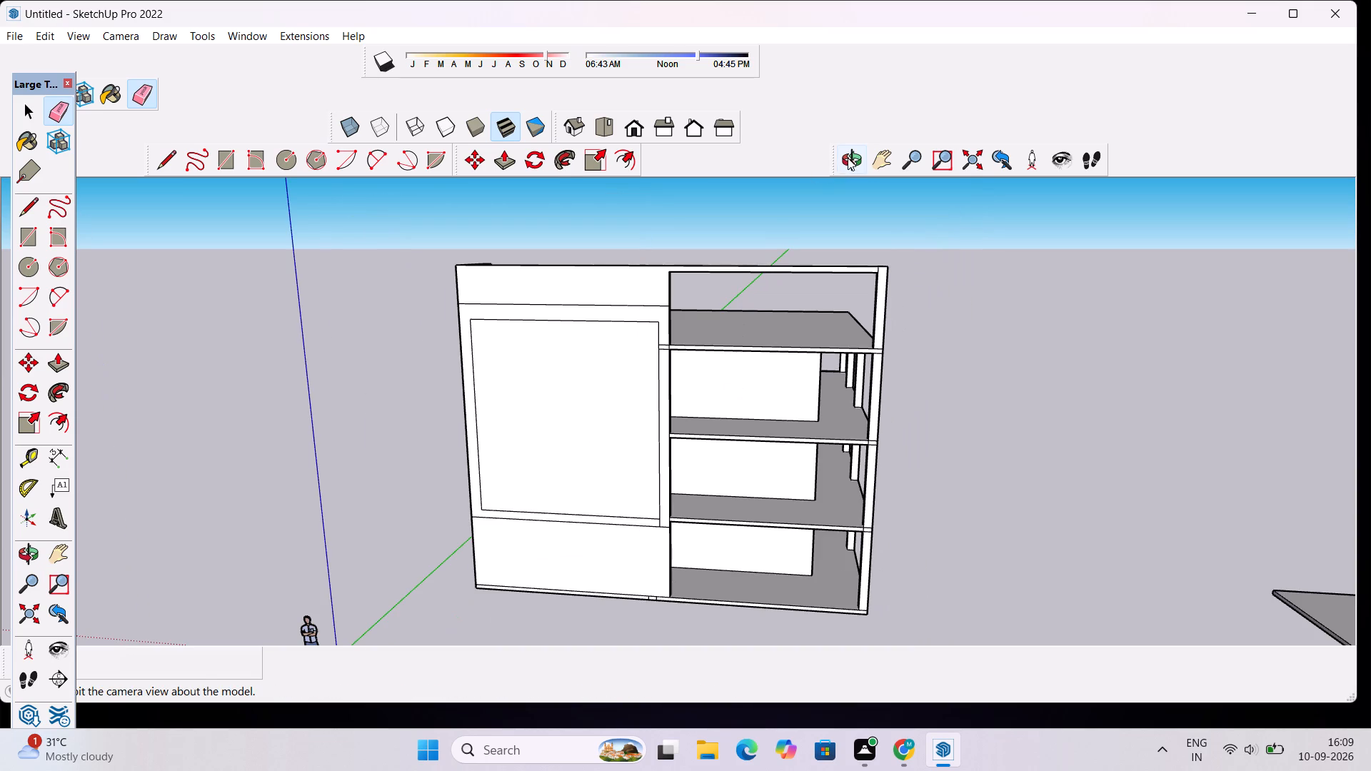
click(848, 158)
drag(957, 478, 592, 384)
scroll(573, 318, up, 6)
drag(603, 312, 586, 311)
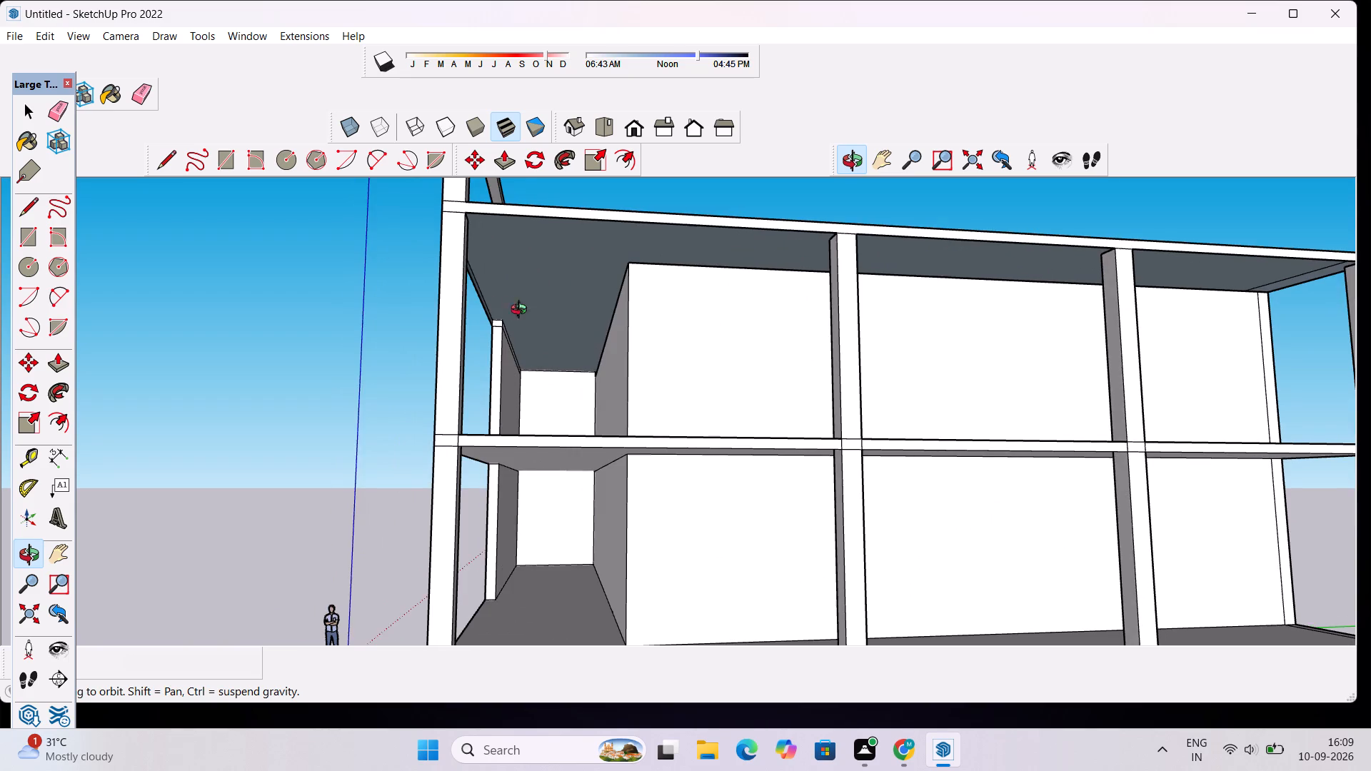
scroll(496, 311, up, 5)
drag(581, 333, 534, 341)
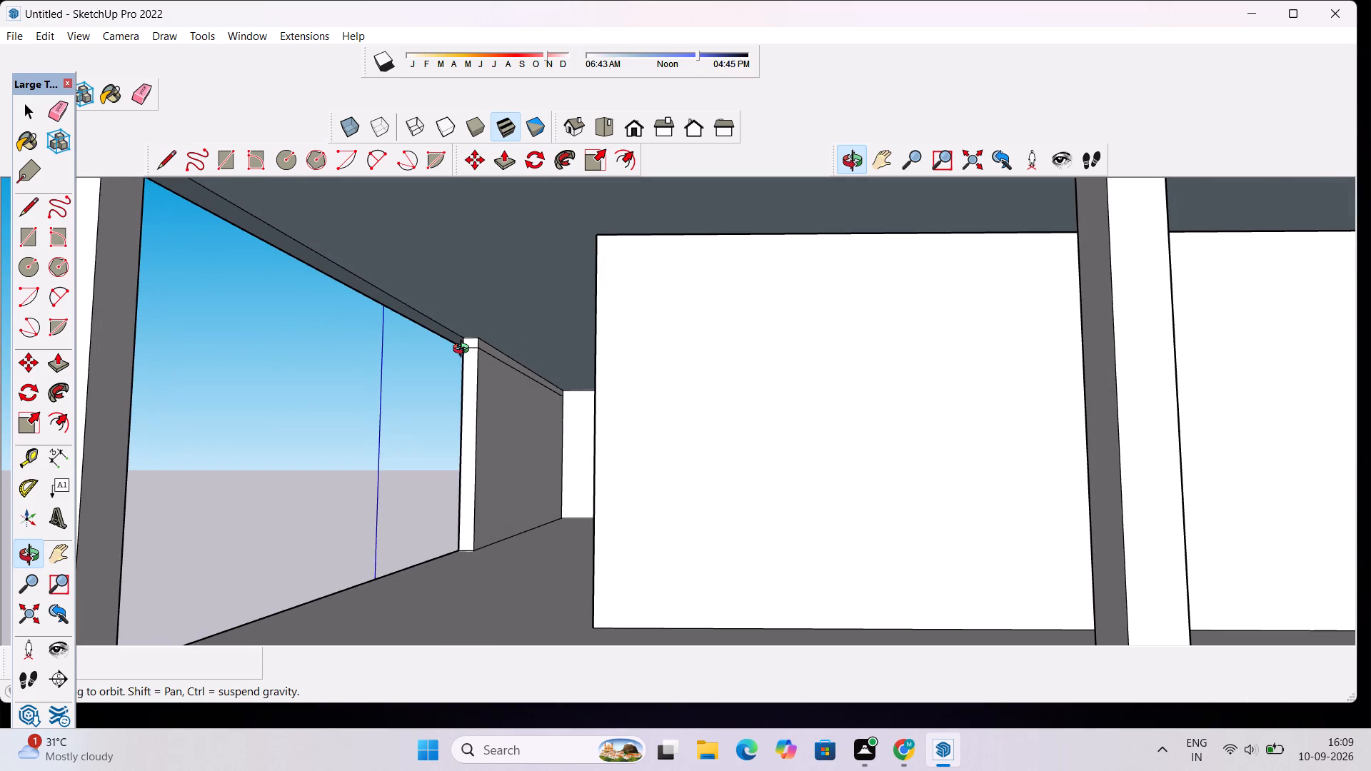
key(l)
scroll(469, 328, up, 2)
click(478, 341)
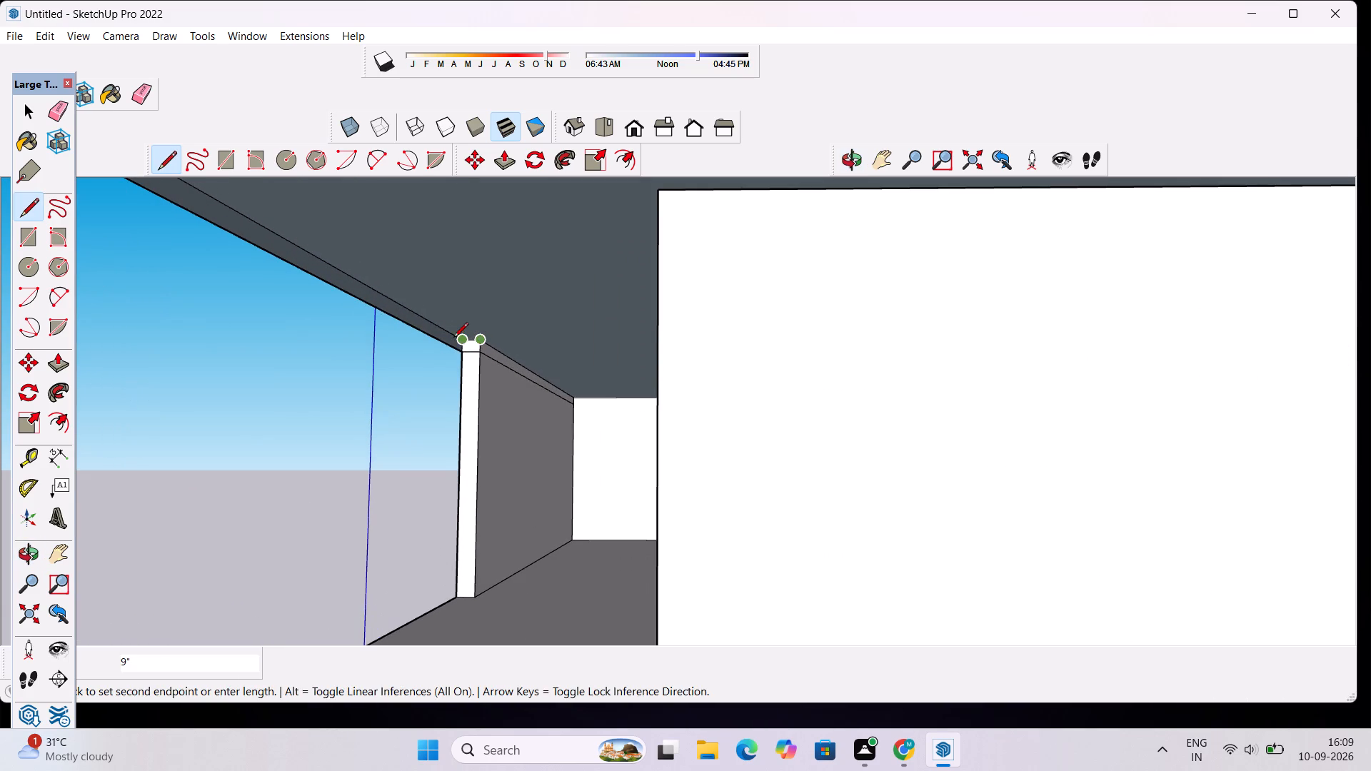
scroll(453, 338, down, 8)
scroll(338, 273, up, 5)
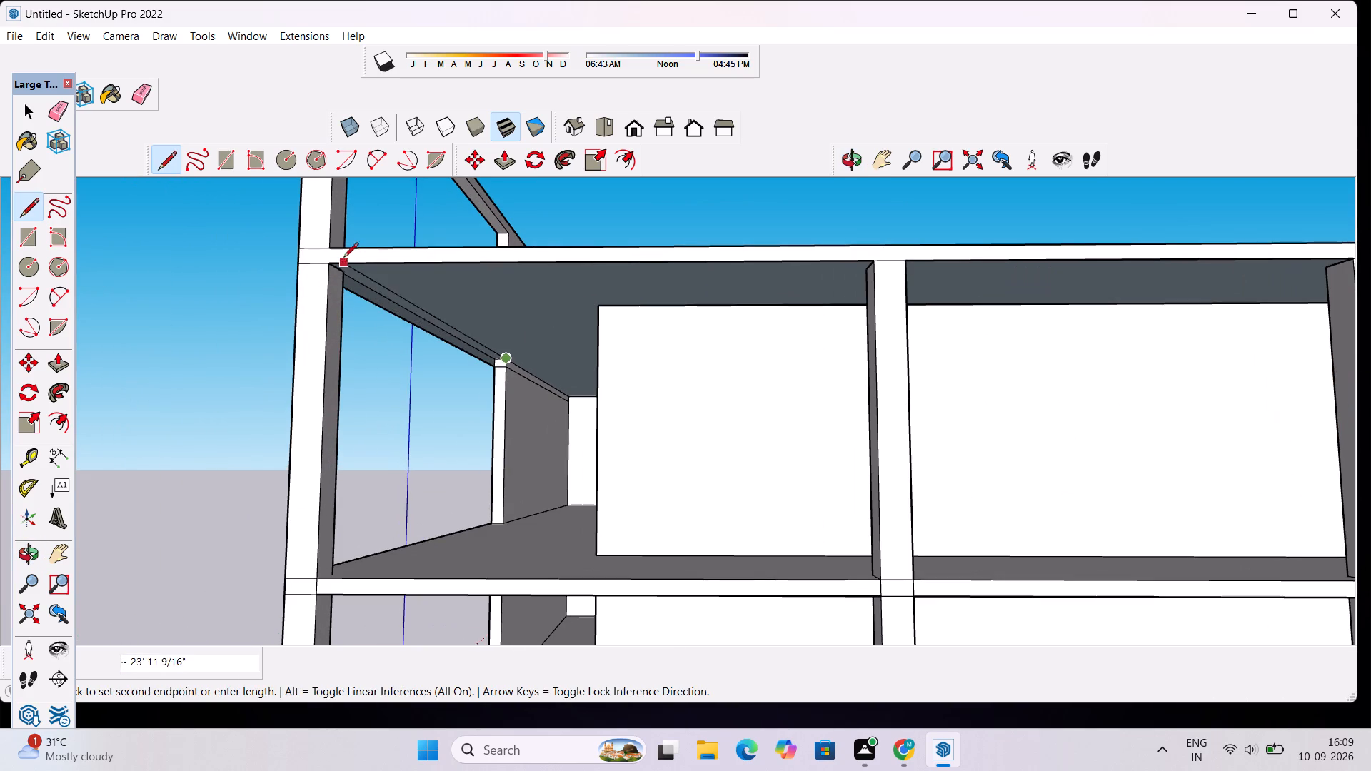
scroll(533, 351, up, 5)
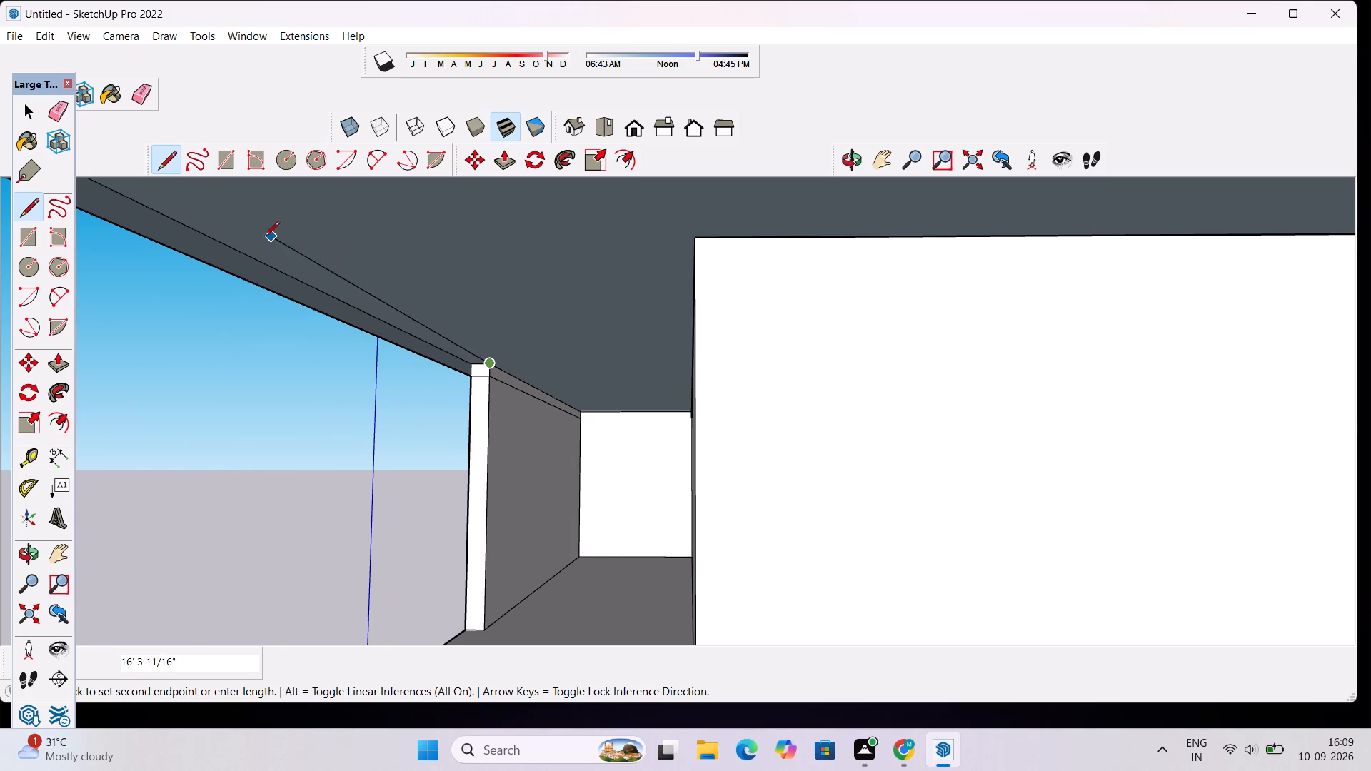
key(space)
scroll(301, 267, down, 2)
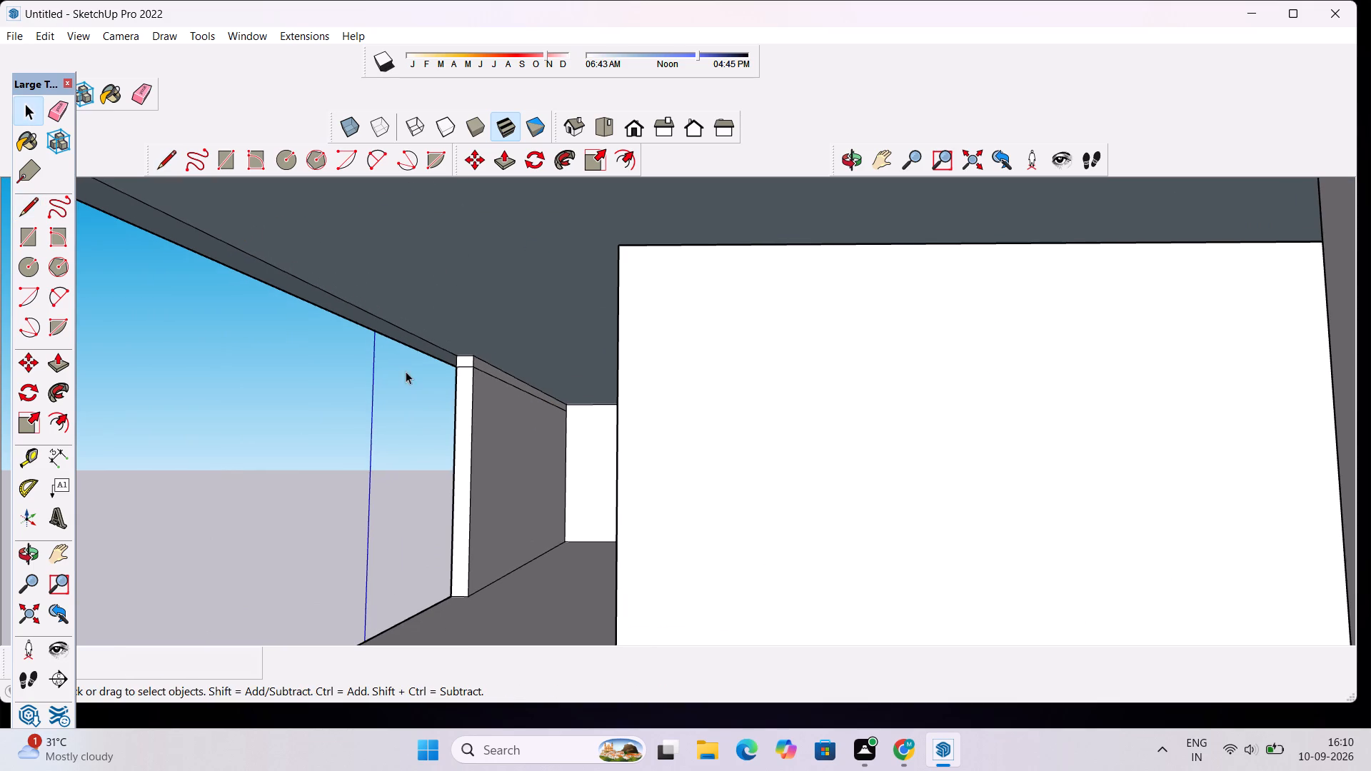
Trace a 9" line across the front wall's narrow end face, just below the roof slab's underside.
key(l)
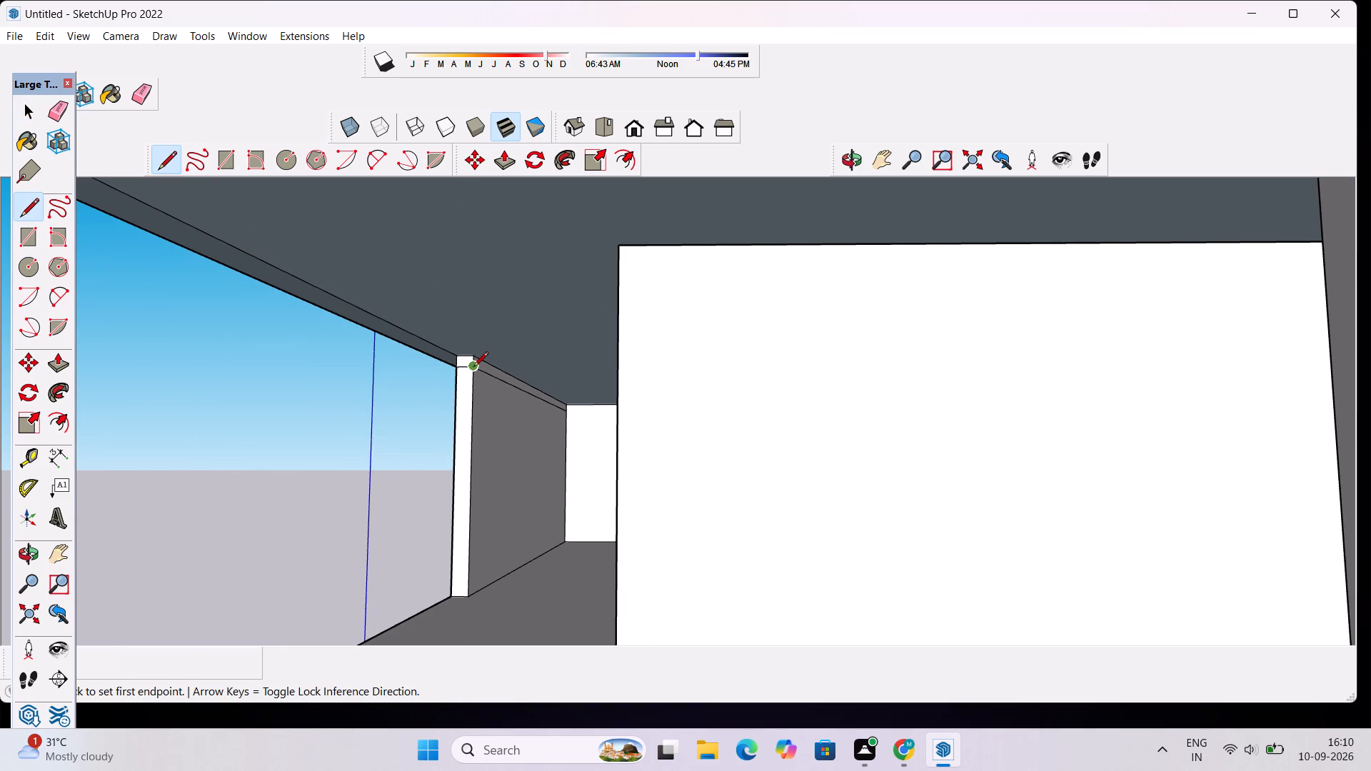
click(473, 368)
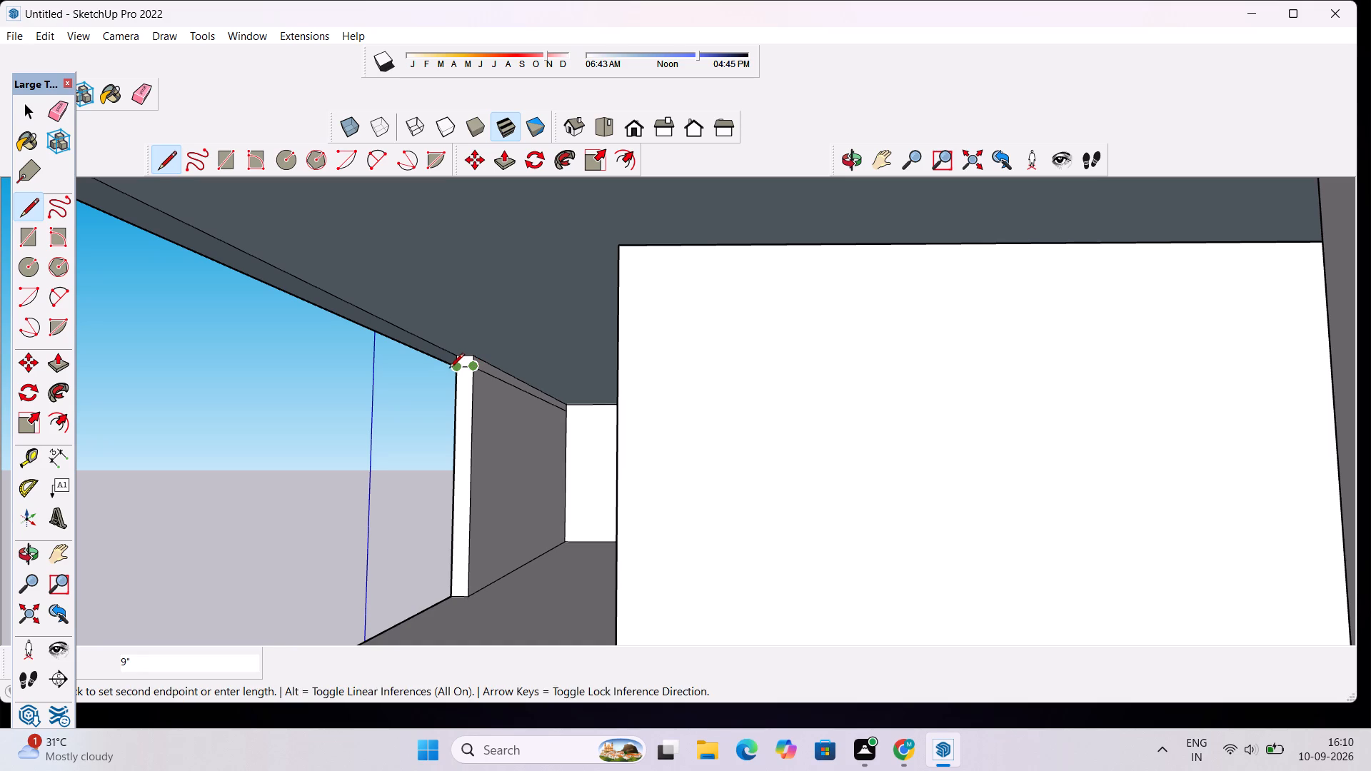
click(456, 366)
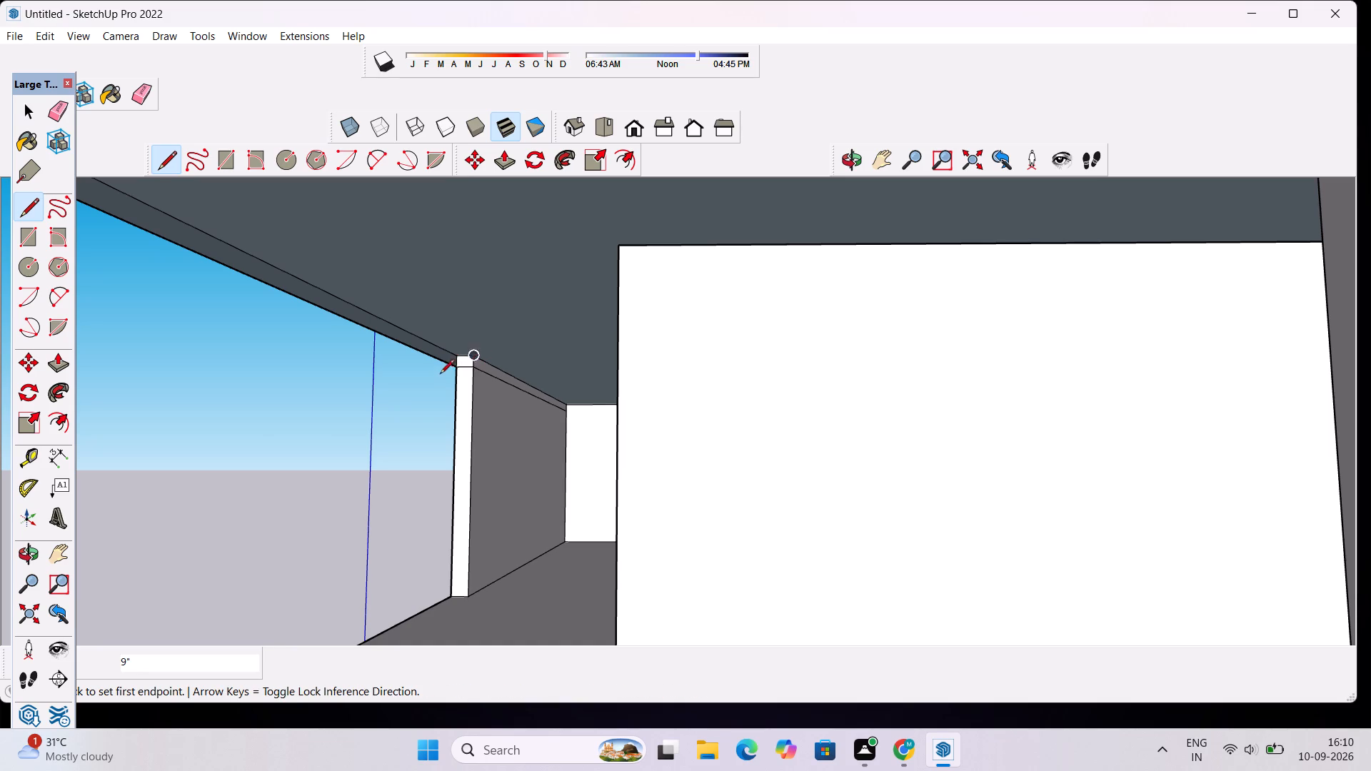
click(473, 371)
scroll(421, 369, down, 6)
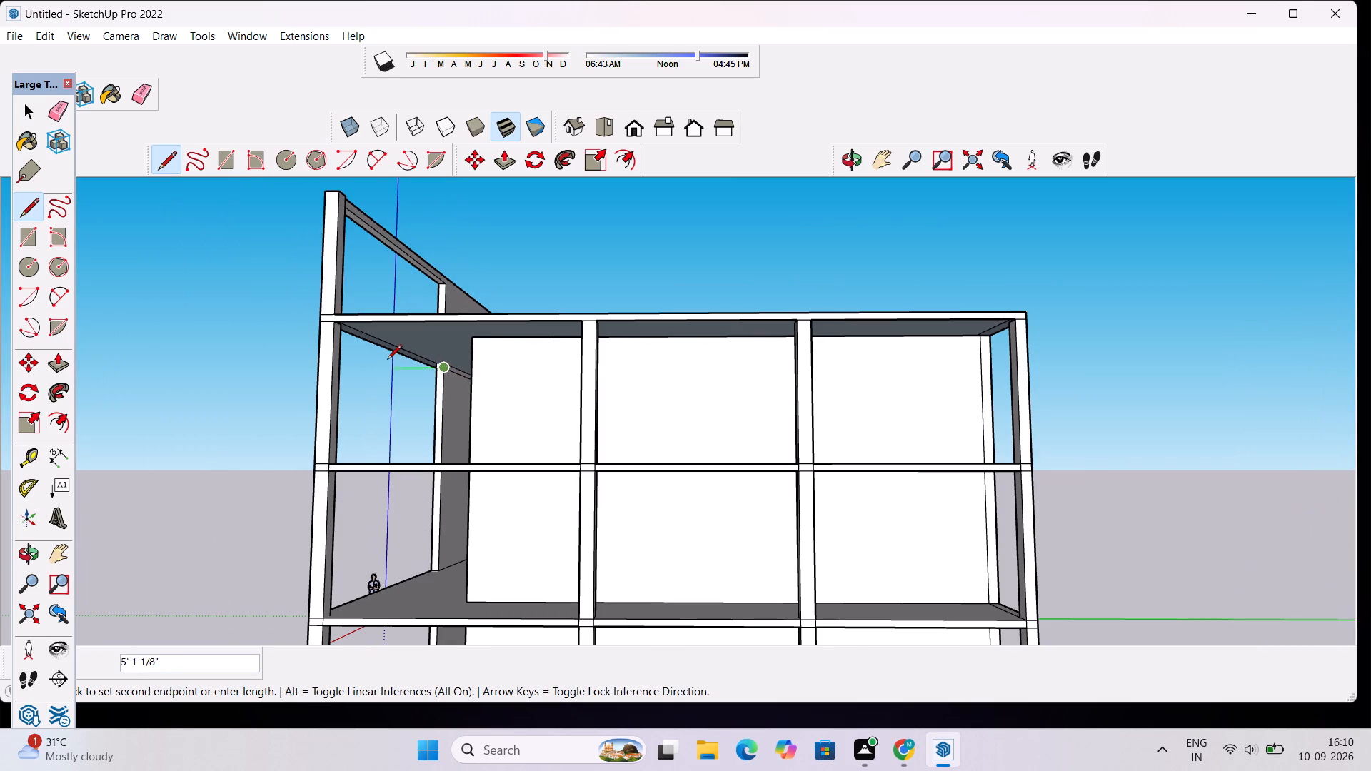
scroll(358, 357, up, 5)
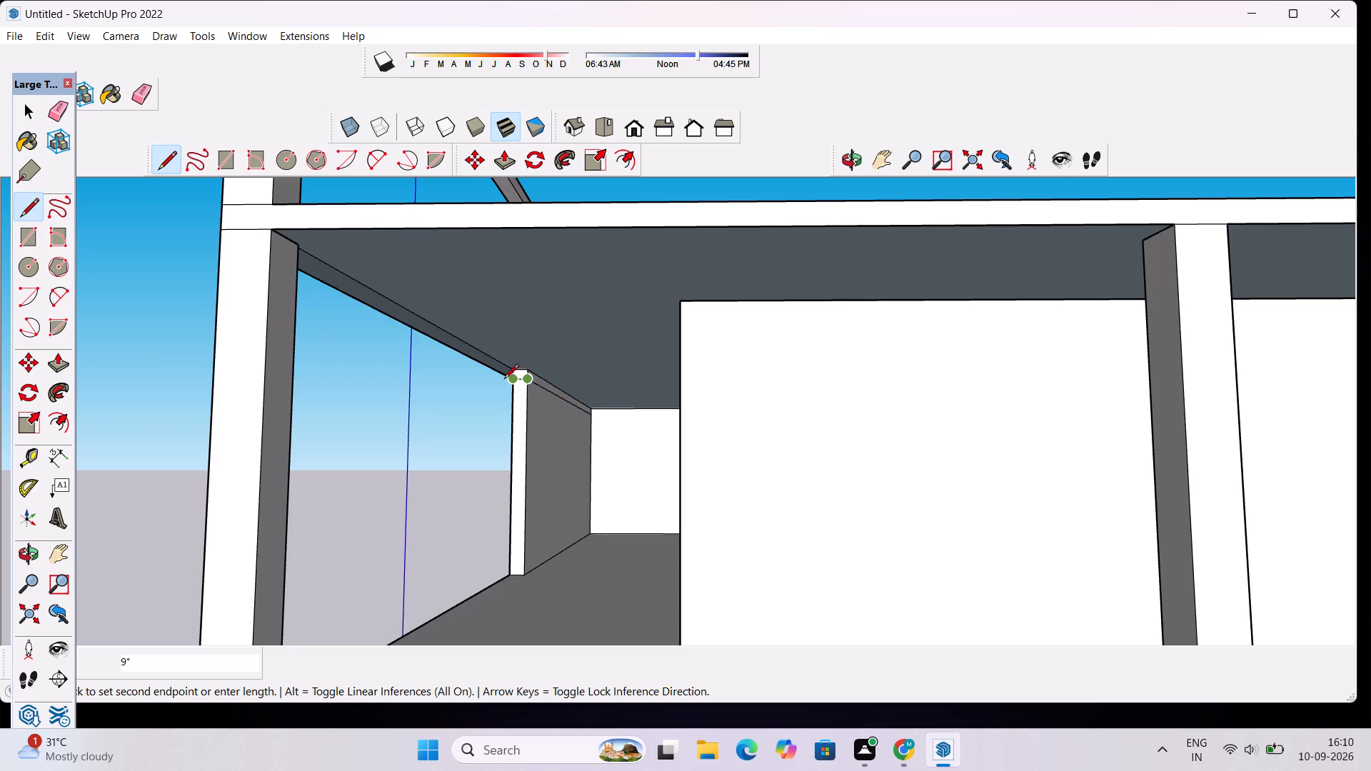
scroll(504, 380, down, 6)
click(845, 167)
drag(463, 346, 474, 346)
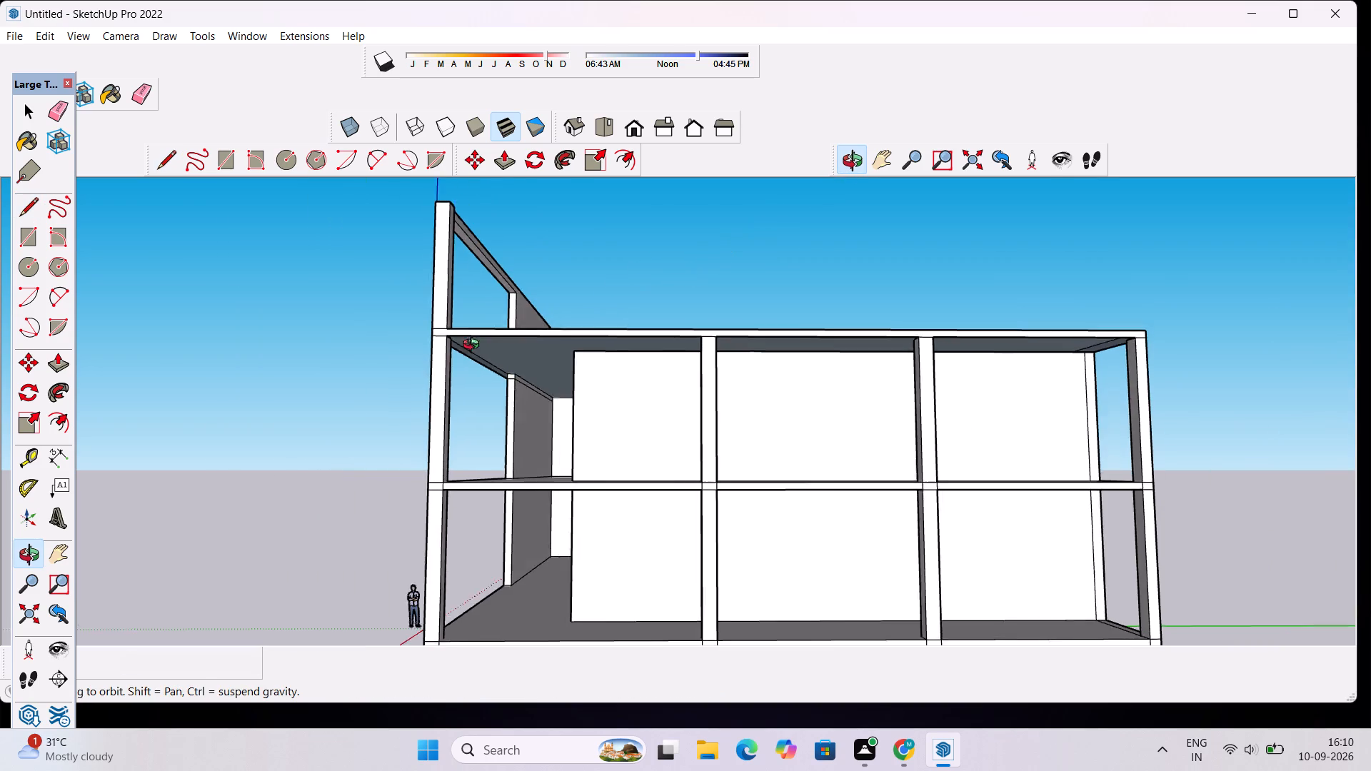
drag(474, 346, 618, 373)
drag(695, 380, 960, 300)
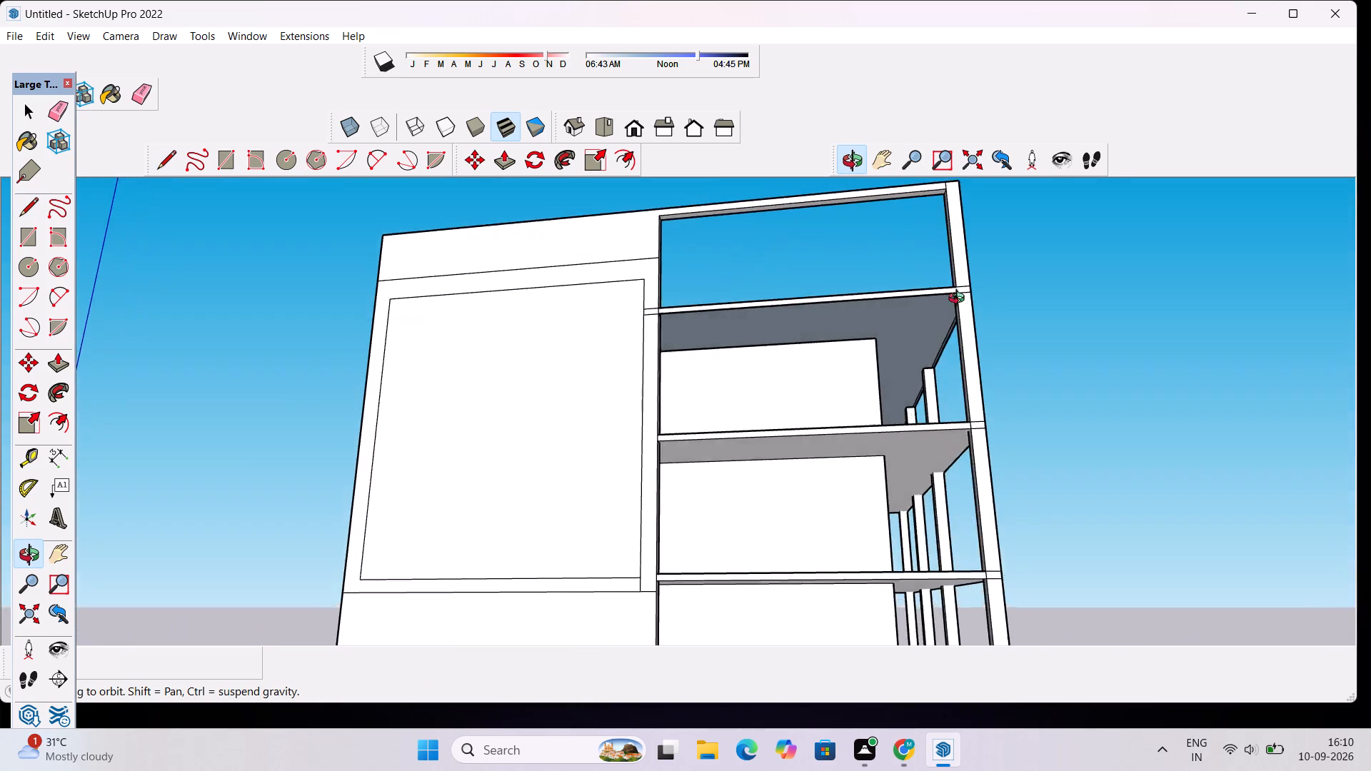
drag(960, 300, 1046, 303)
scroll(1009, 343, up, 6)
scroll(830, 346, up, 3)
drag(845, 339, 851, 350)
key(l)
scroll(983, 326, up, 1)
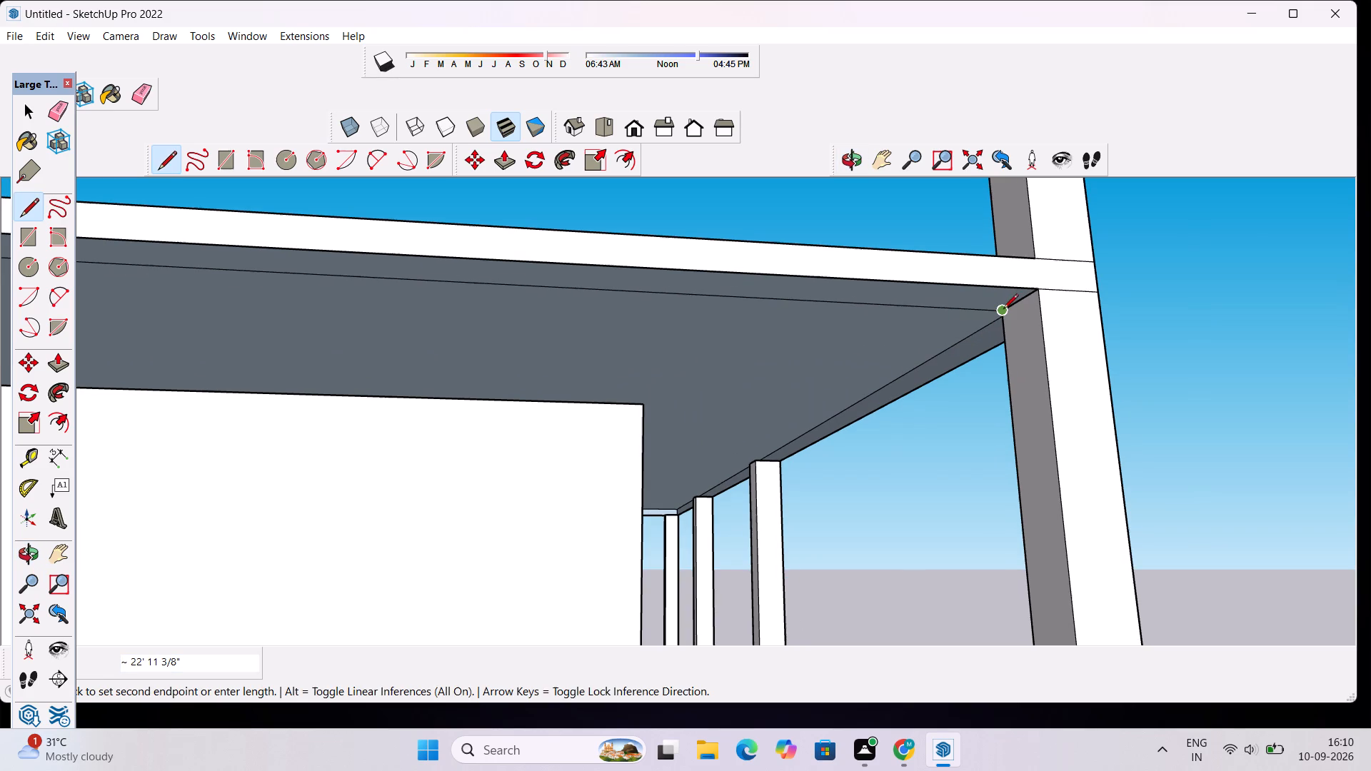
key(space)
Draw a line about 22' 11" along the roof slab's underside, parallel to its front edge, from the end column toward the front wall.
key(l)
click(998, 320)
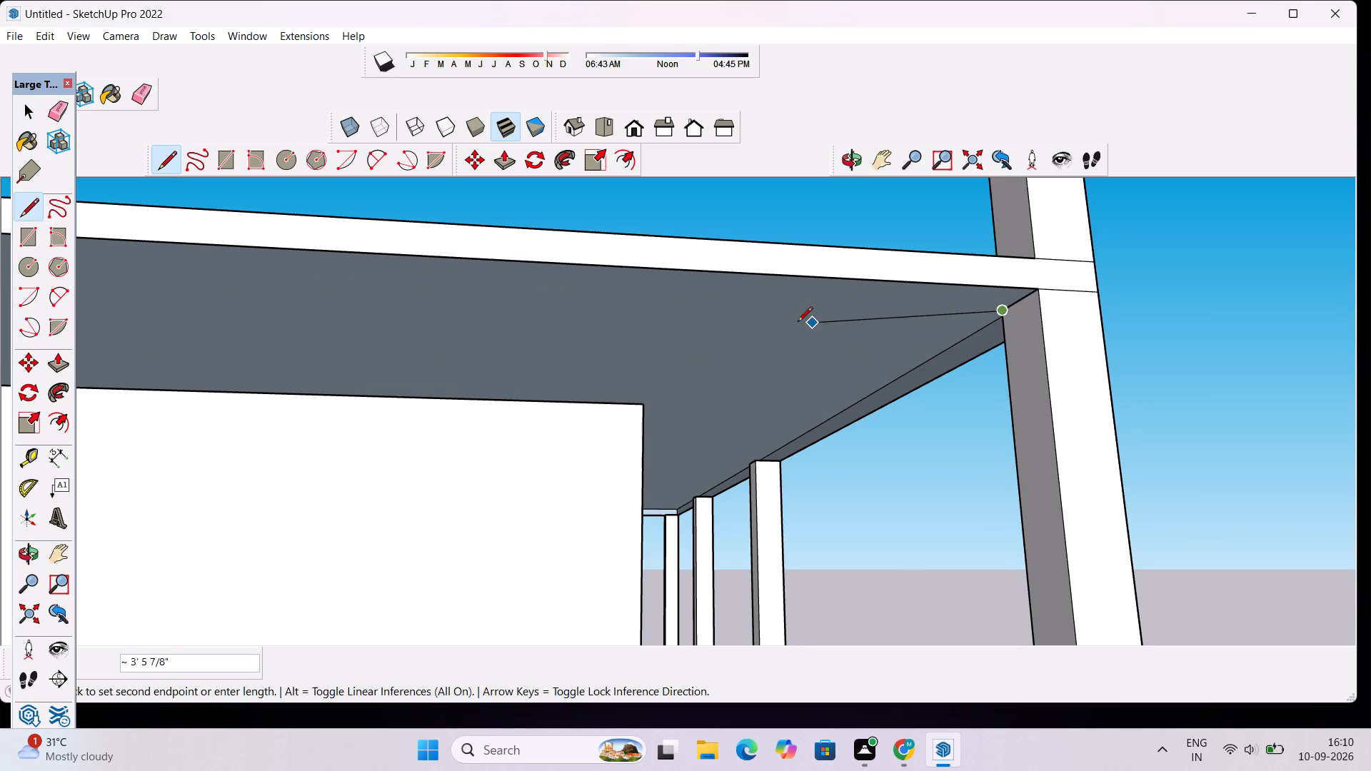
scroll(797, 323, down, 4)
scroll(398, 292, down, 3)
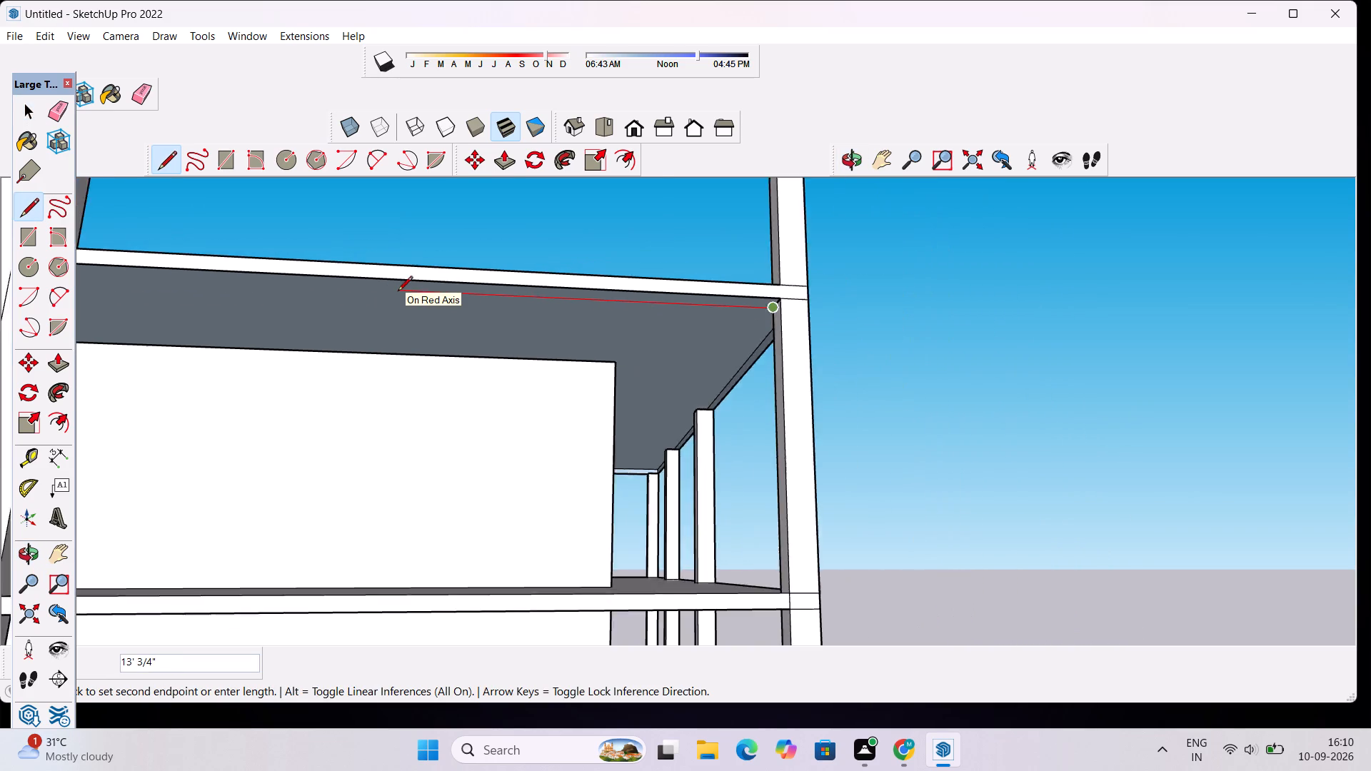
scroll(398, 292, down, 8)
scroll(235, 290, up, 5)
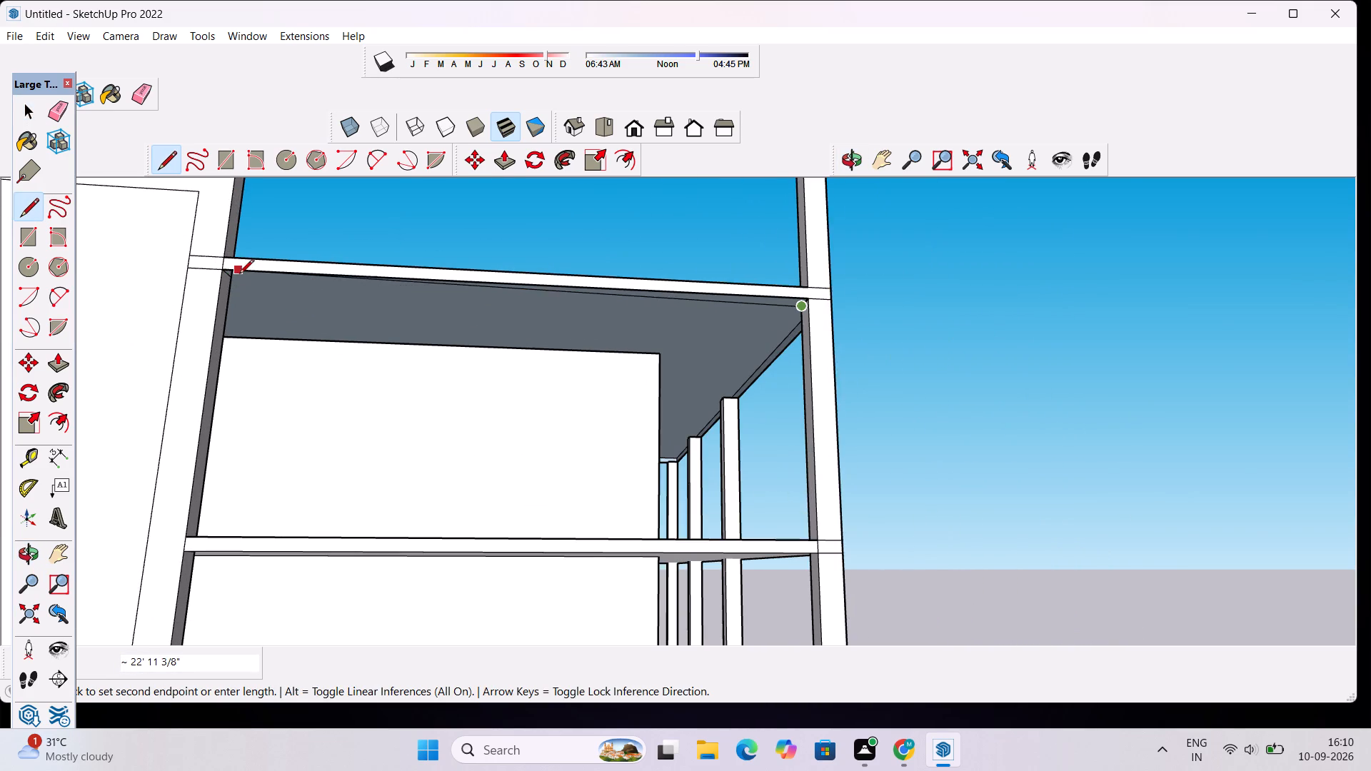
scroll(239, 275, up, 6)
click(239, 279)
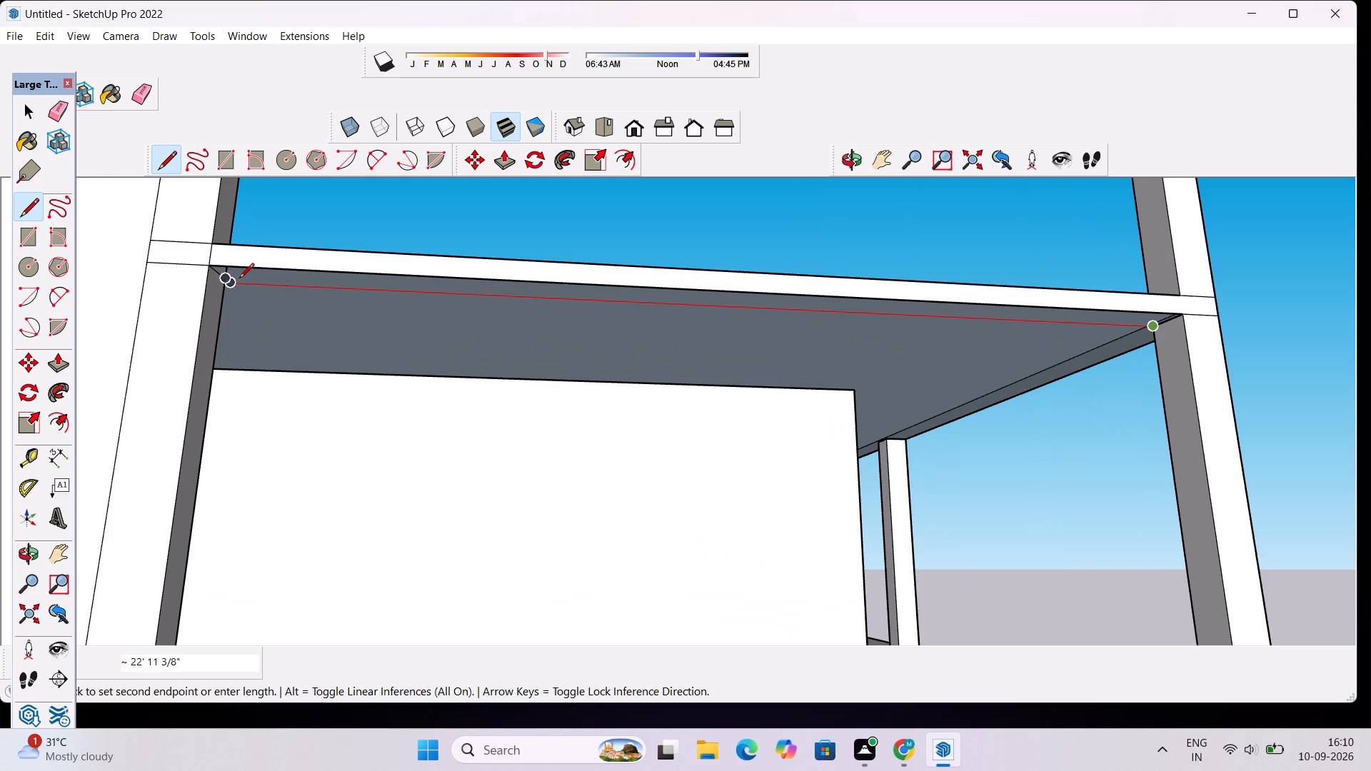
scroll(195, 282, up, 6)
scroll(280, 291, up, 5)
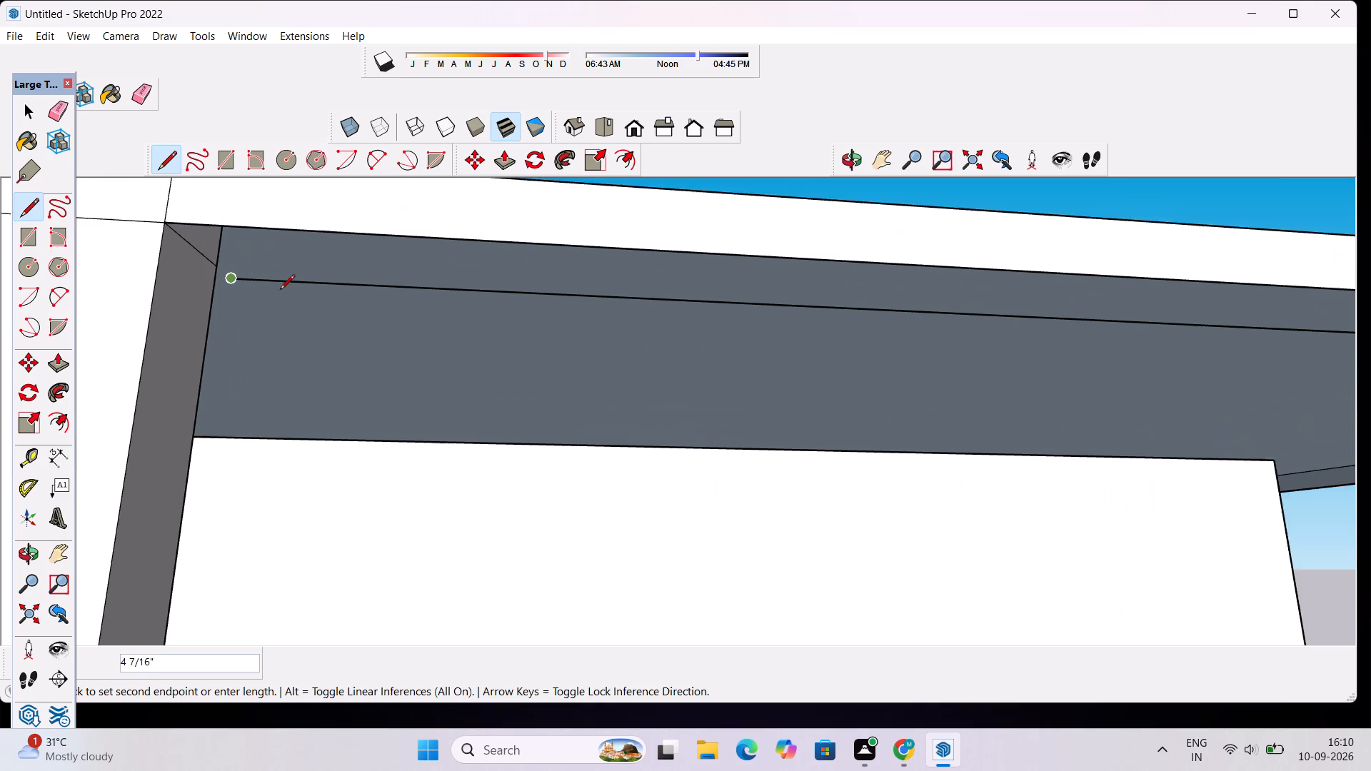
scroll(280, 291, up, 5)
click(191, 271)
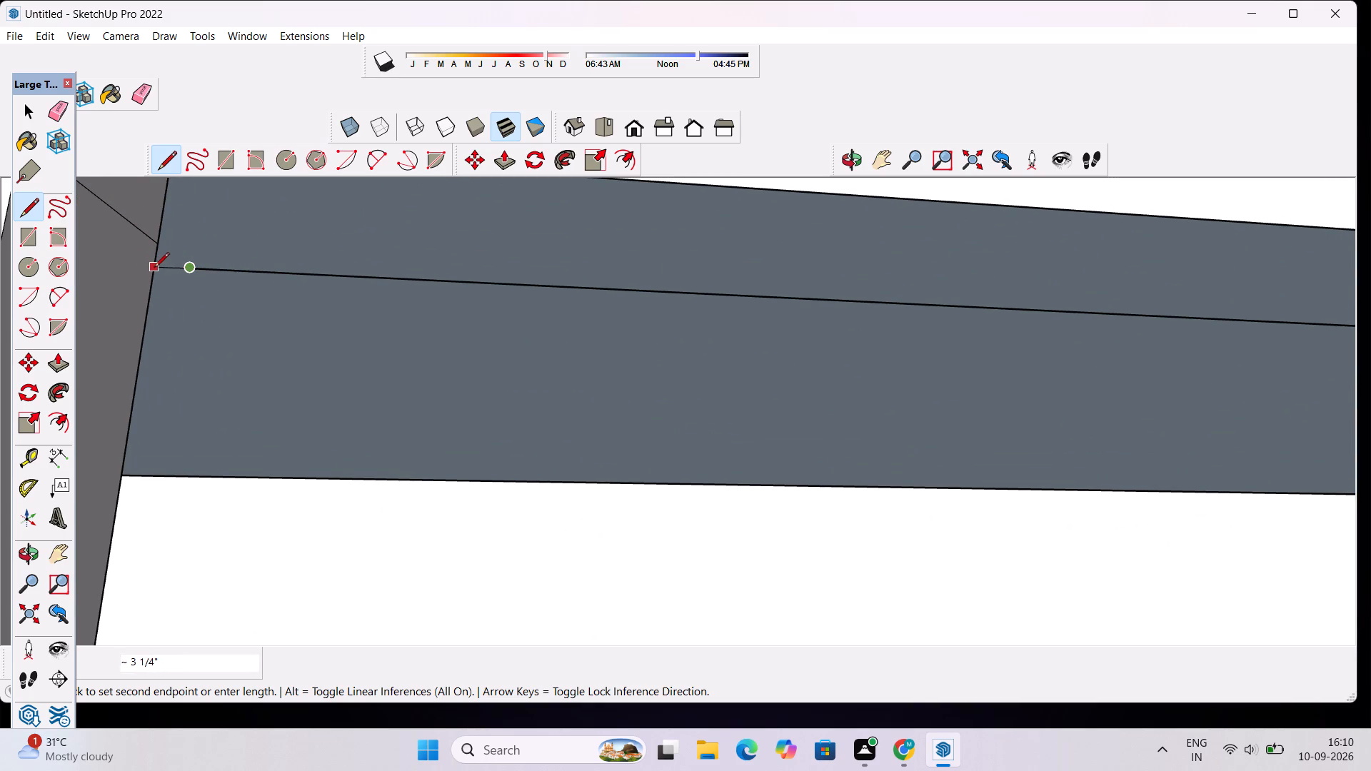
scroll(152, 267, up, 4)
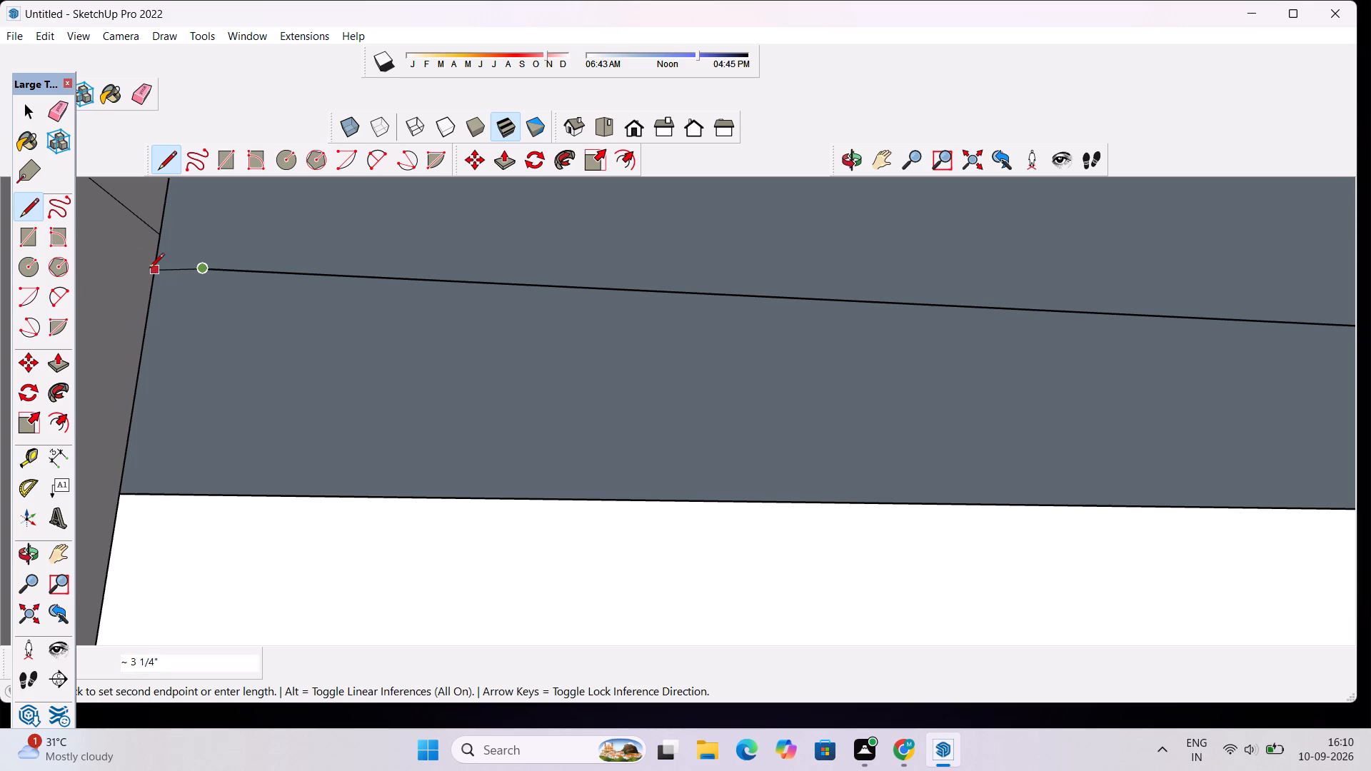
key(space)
Undo the new slab underside line and the preceding edits, back to when both slab edge lines crossed the front wall's framed panel.
key(ctrl+z)
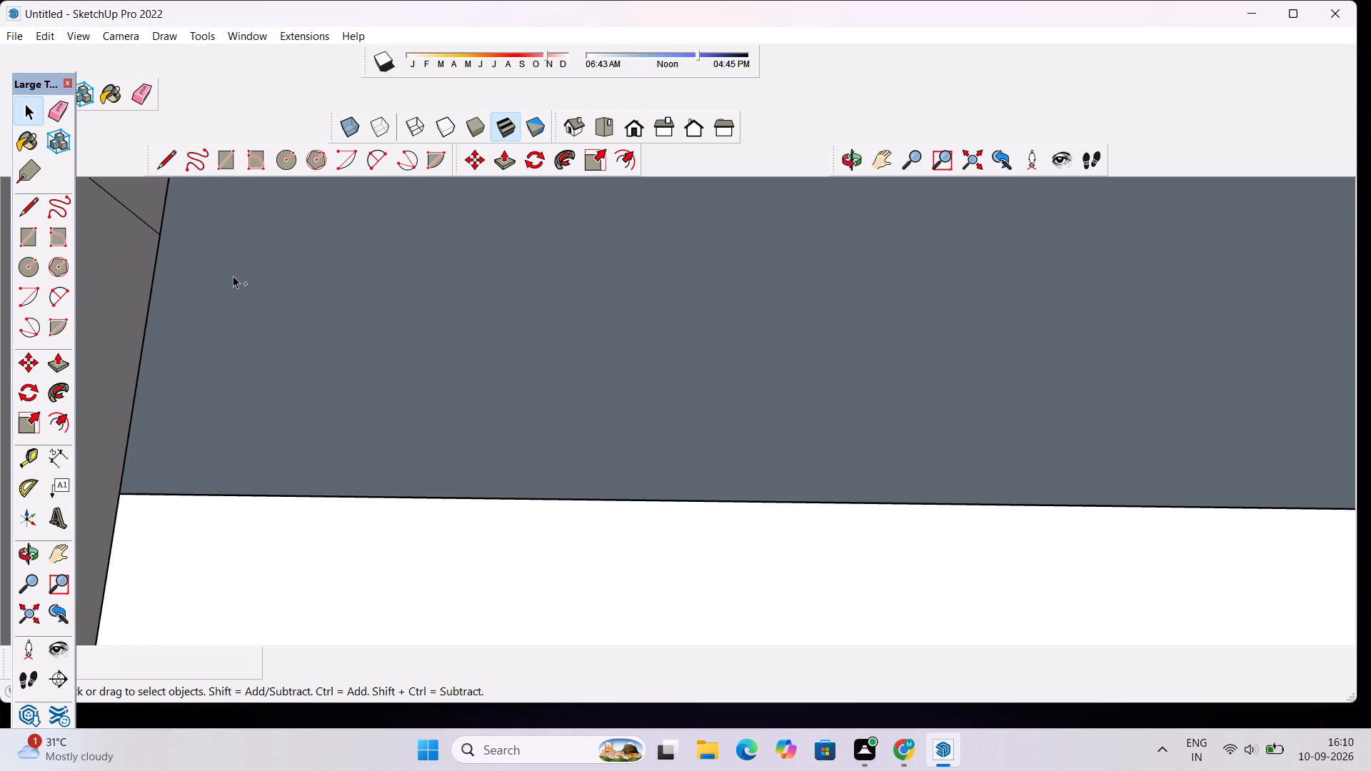
key(ctrl+z)
ctrl+scroll(233, 276, down, 20)
ctrl+scroll(233, 276, down, 4)
key(ctrl+z)
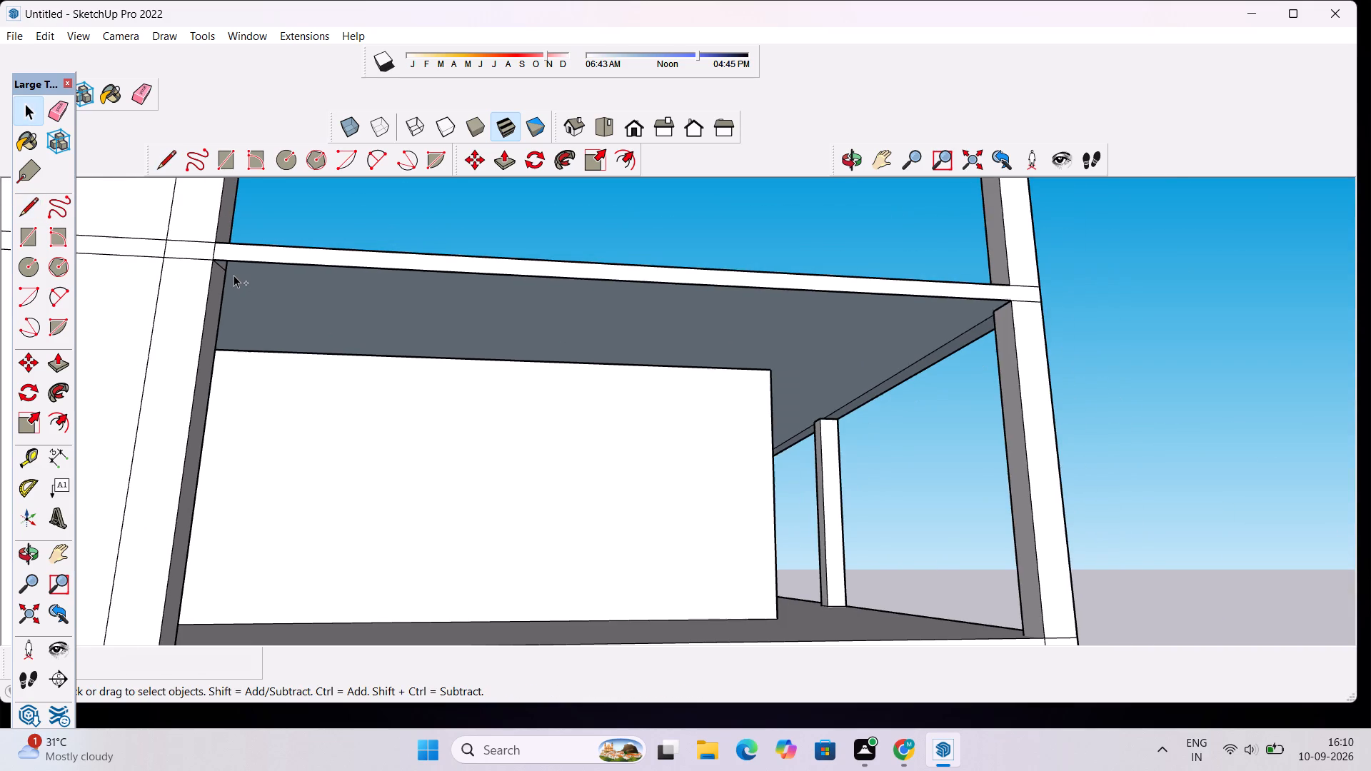
key(ctrl+z)
Erase the roof slab's upper edge line where it crosses the front wall's framed panel.
scroll(233, 275, down, 5)
key(e)
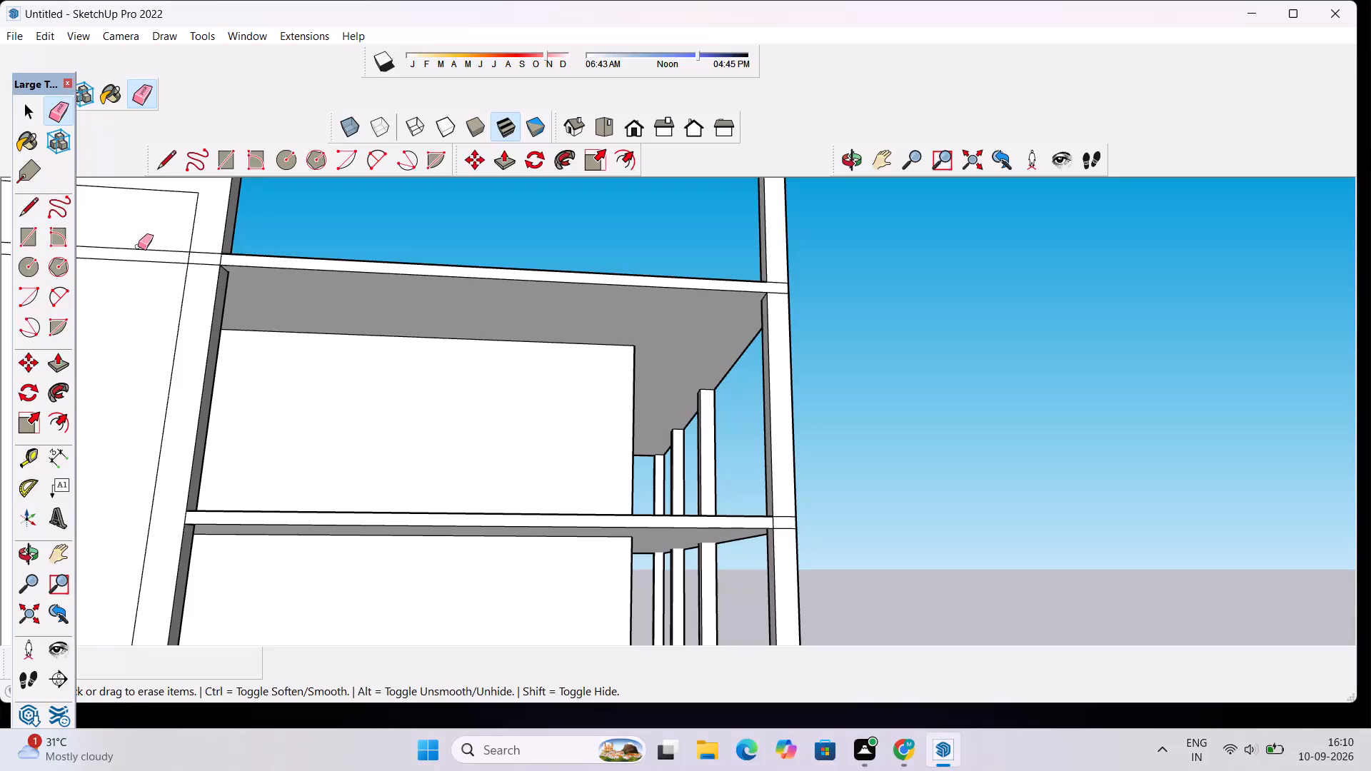
click(143, 250)
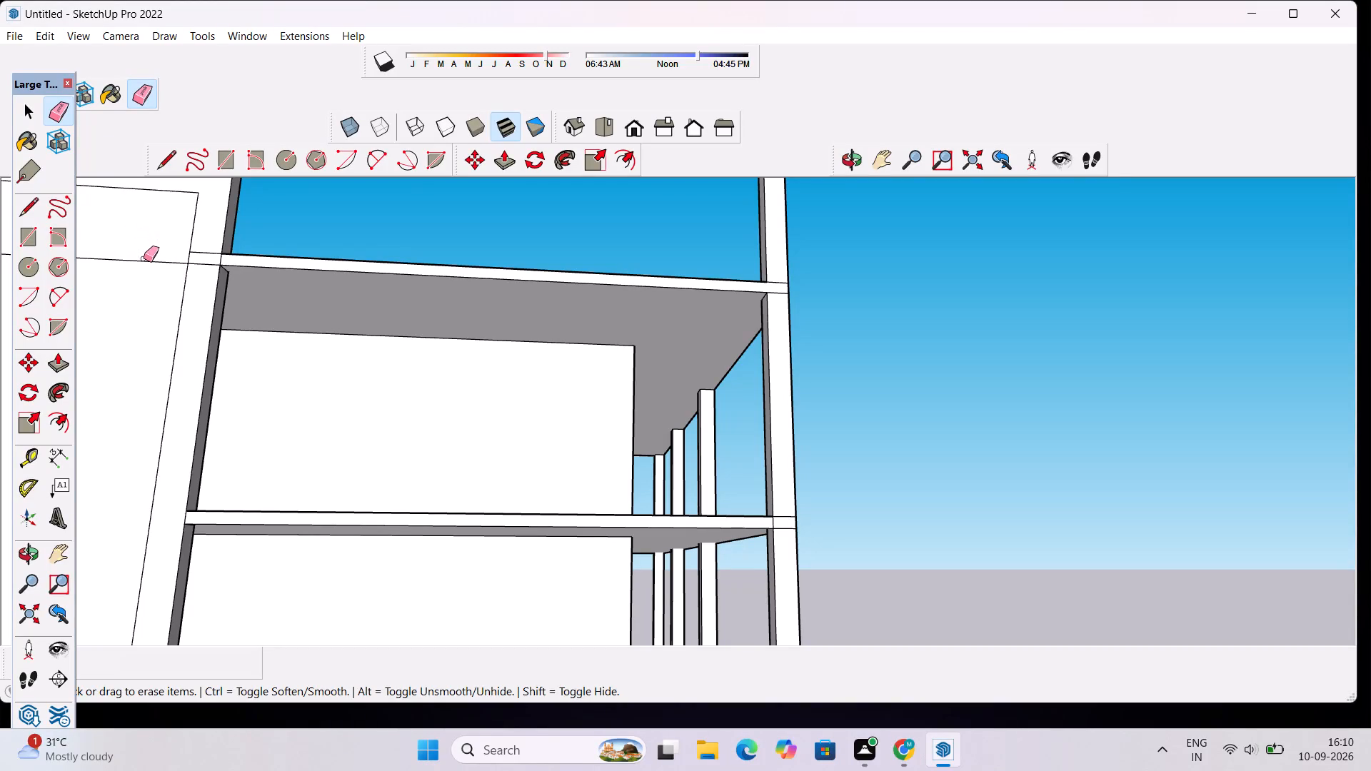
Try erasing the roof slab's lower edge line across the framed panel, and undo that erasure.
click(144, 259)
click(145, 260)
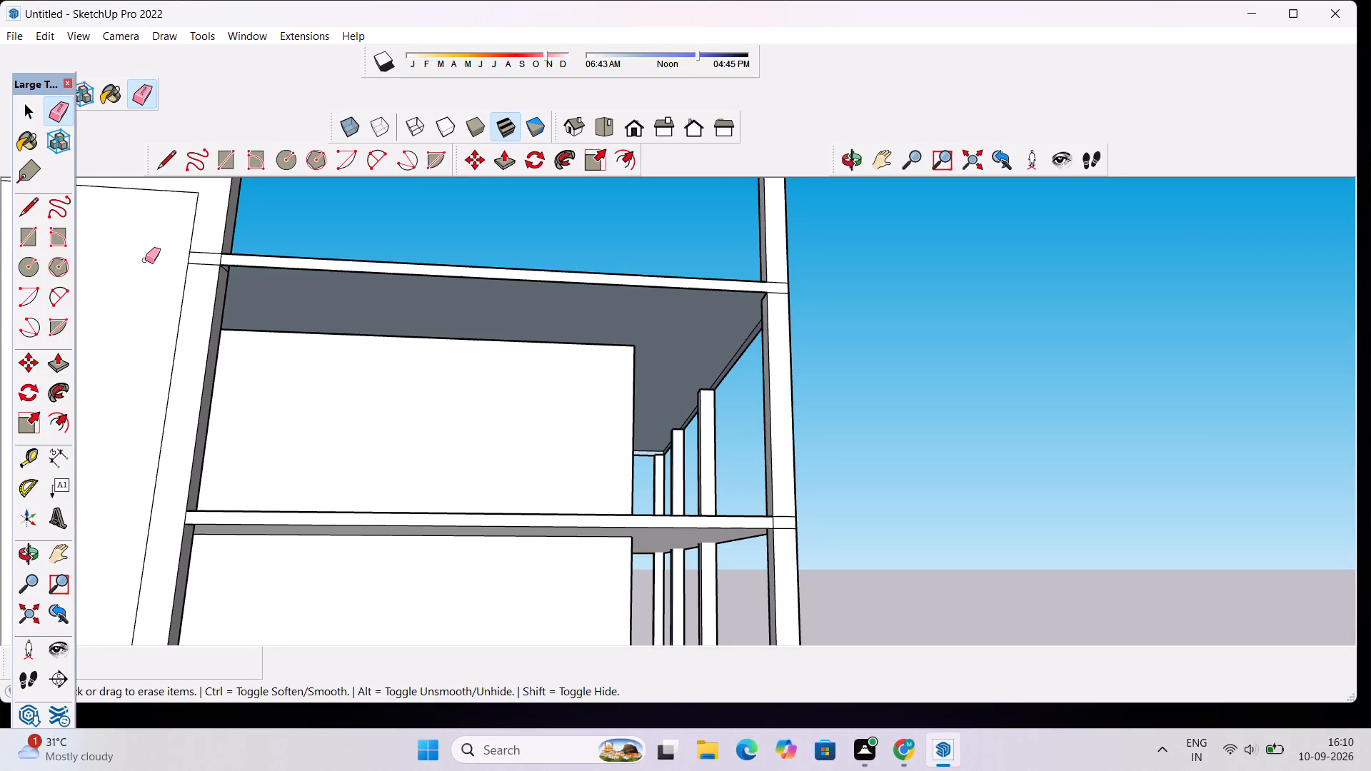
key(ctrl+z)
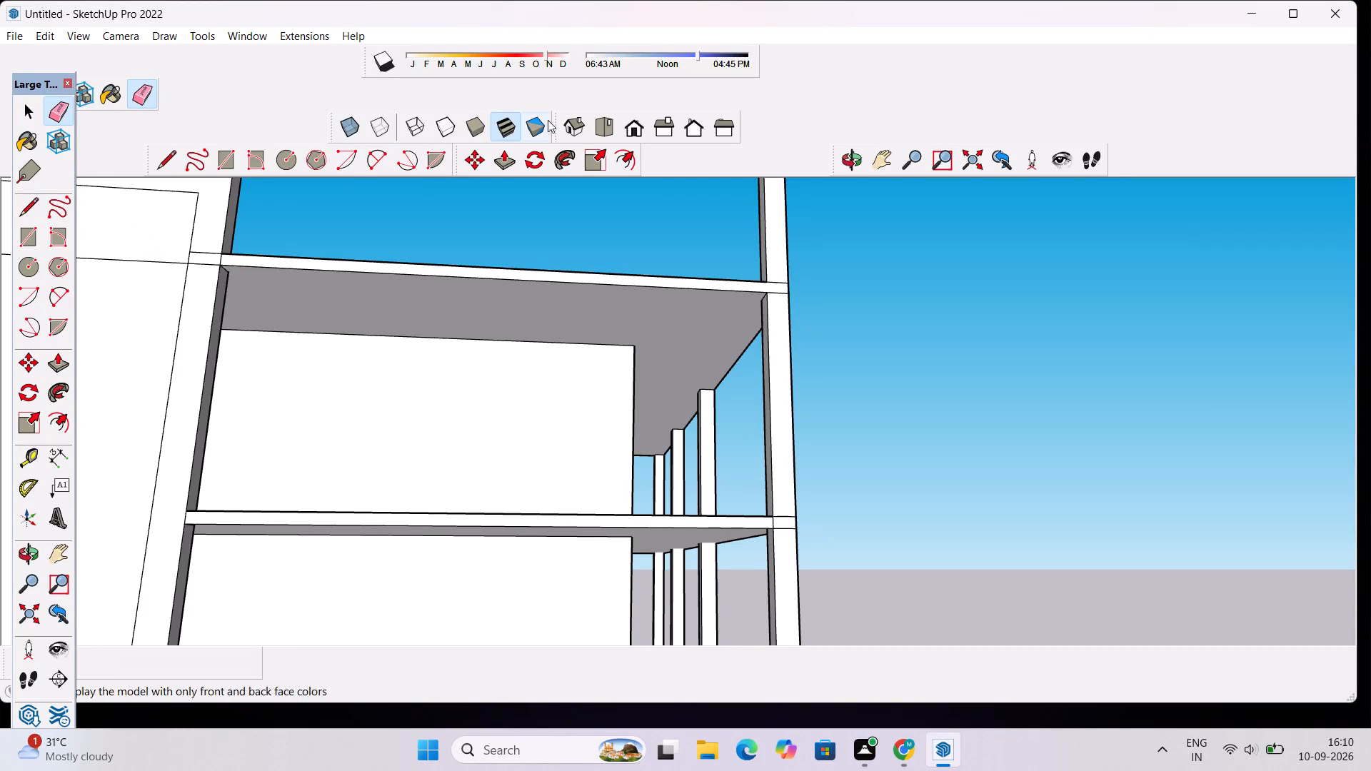
Draw an 8' 1 7/8" line where the roof slab's underside meets the framed wall's inner side, from end post to recessed wall.
click(856, 161)
drag(592, 331, 329, 336)
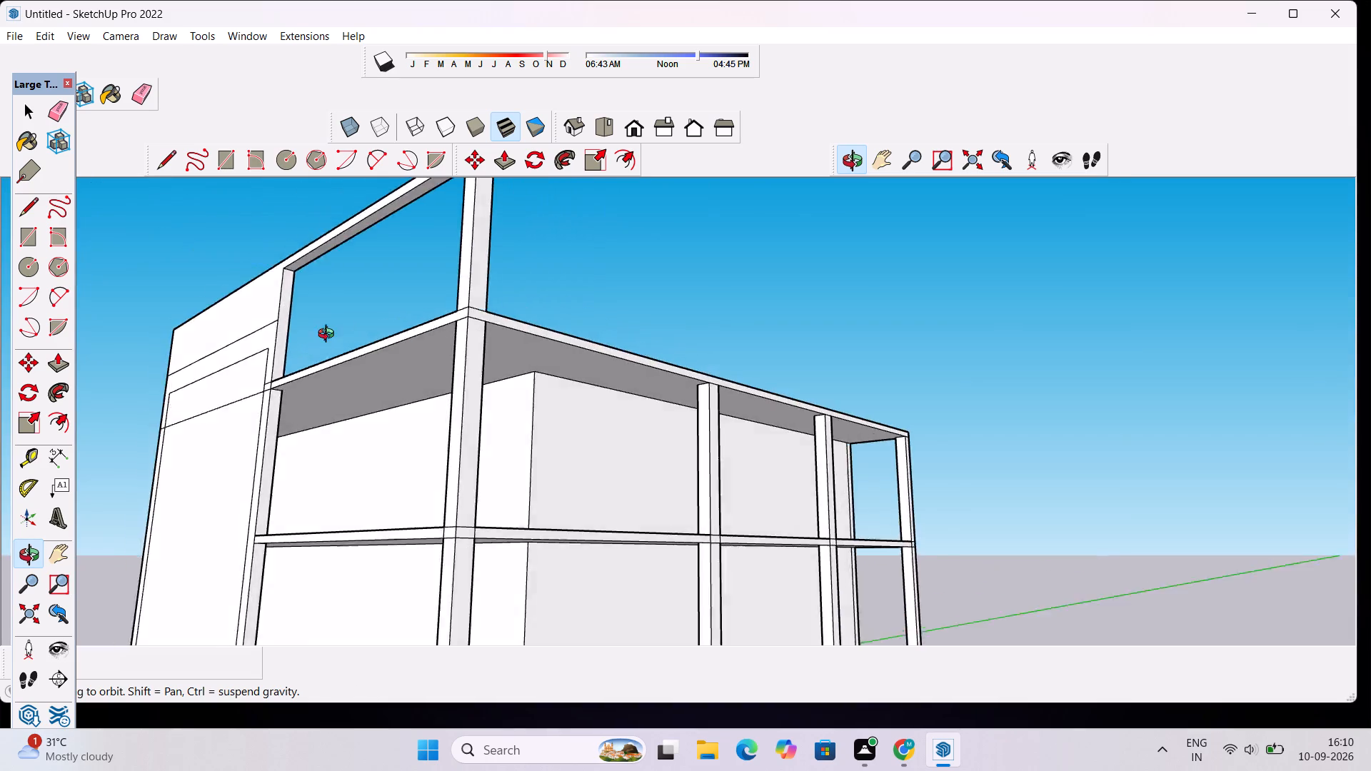
drag(329, 336, 69, 356)
scroll(441, 403, up, 5)
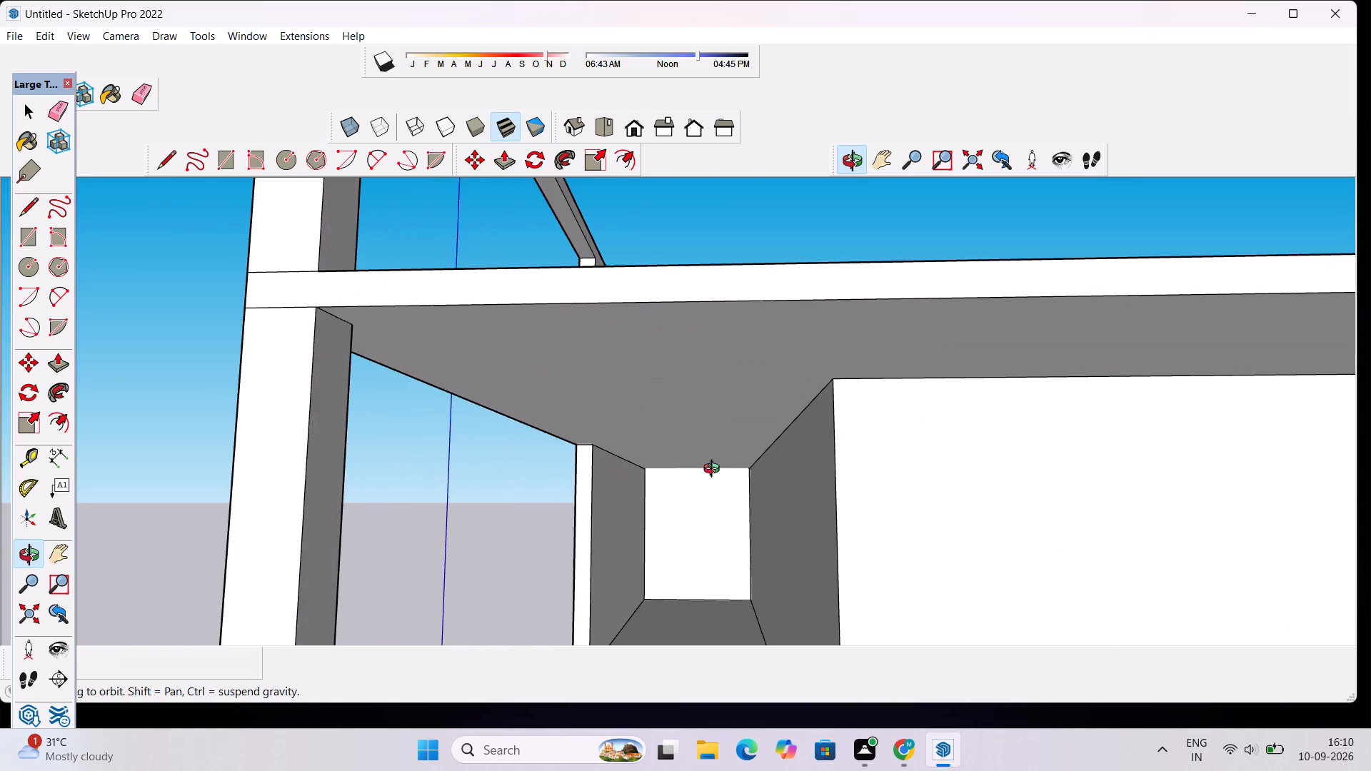
drag(715, 470, 683, 450)
drag(732, 464, 791, 464)
scroll(583, 503, up, 2)
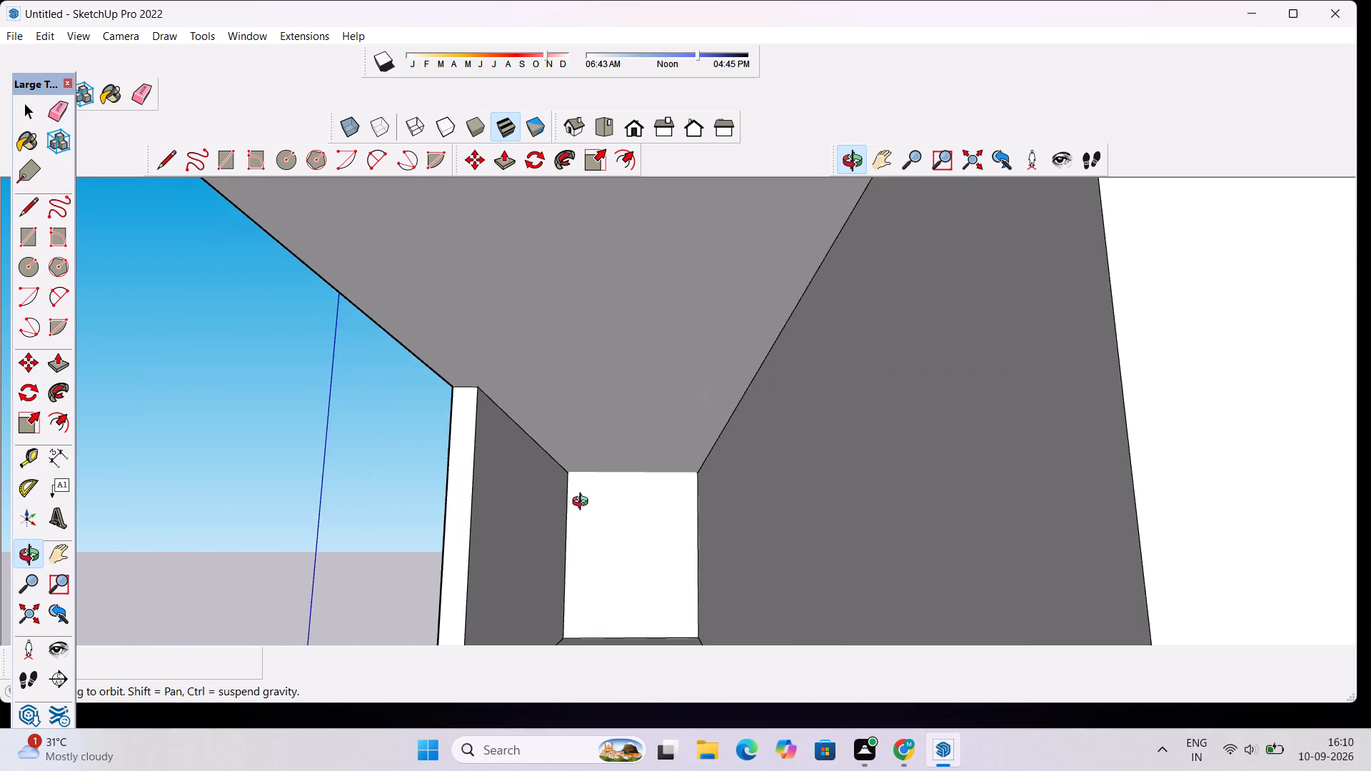
scroll(583, 503, up, 1)
drag(591, 484, 596, 498)
drag(596, 469, 598, 479)
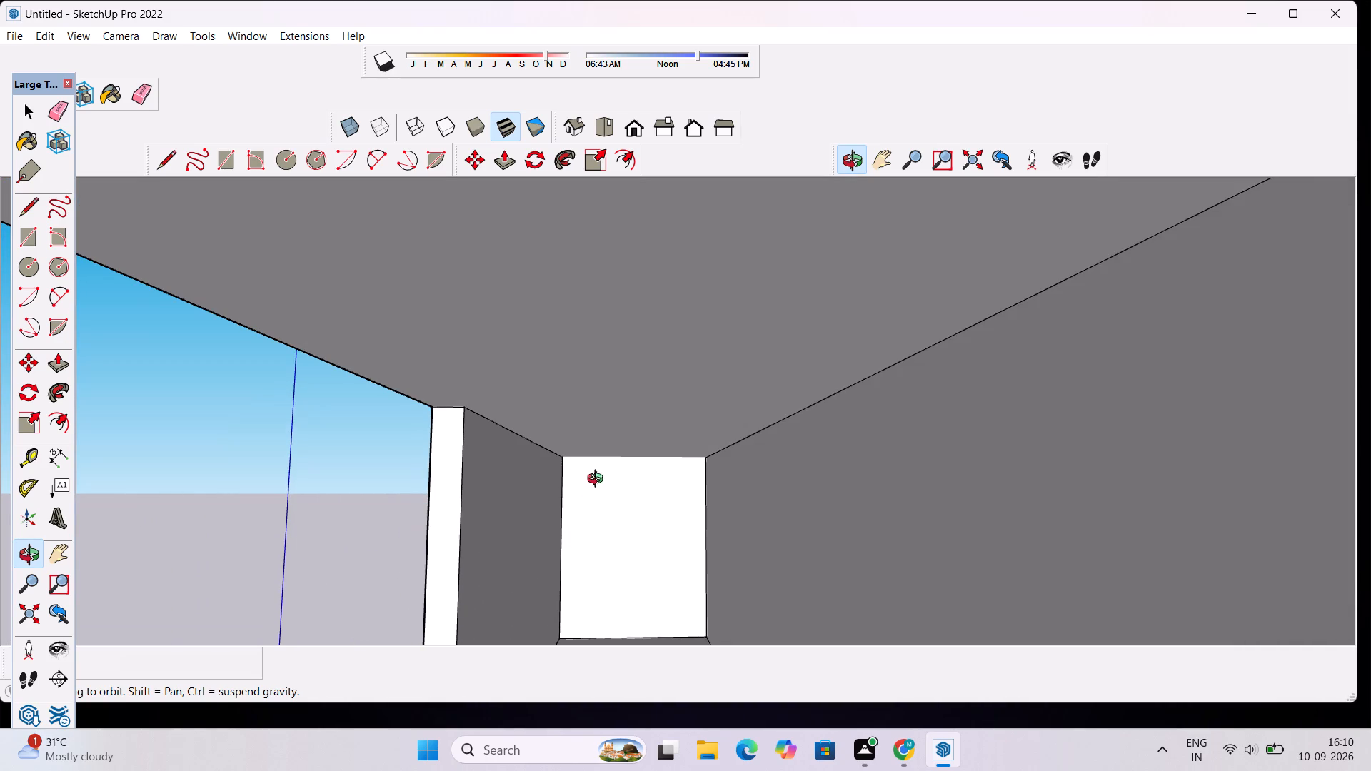
key(l)
scroll(596, 481, up, 5)
click(542, 443)
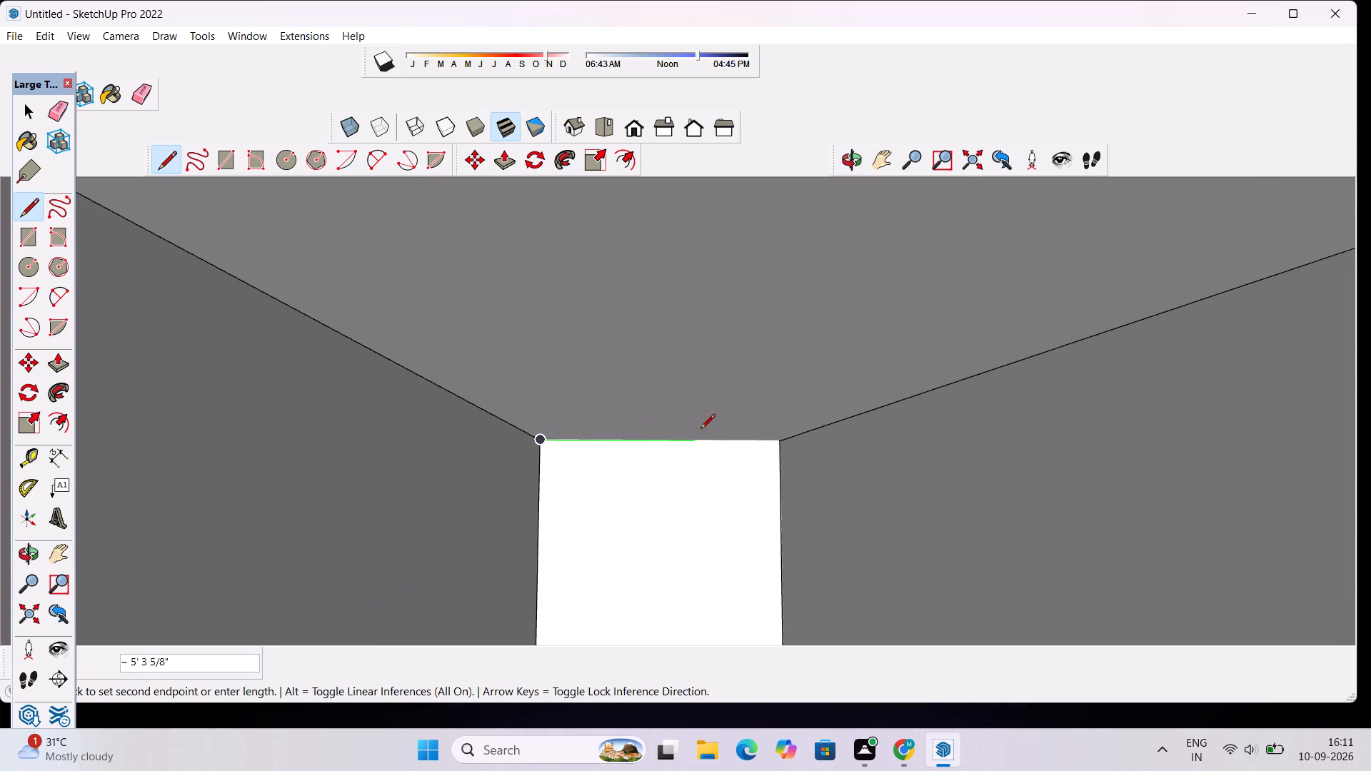
click(778, 442)
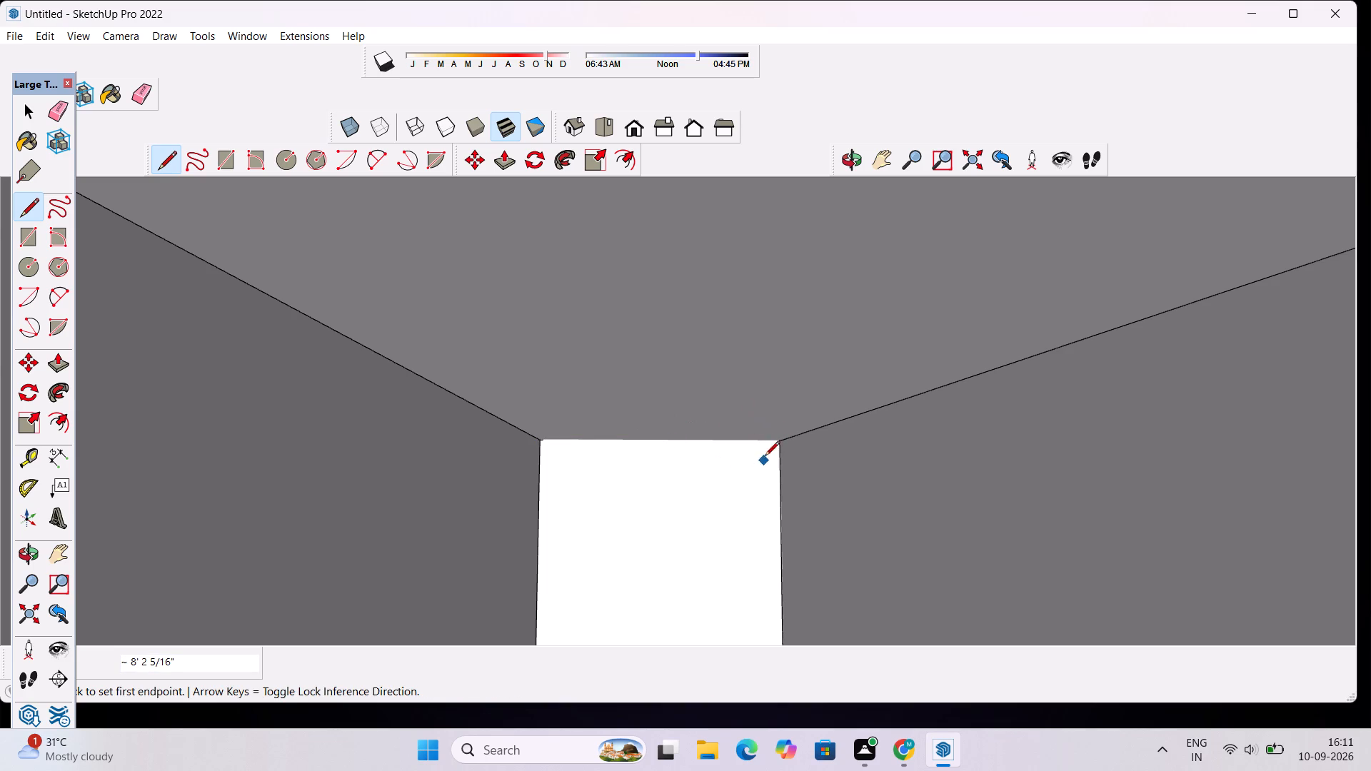
scroll(779, 438, up, 14)
click(778, 435)
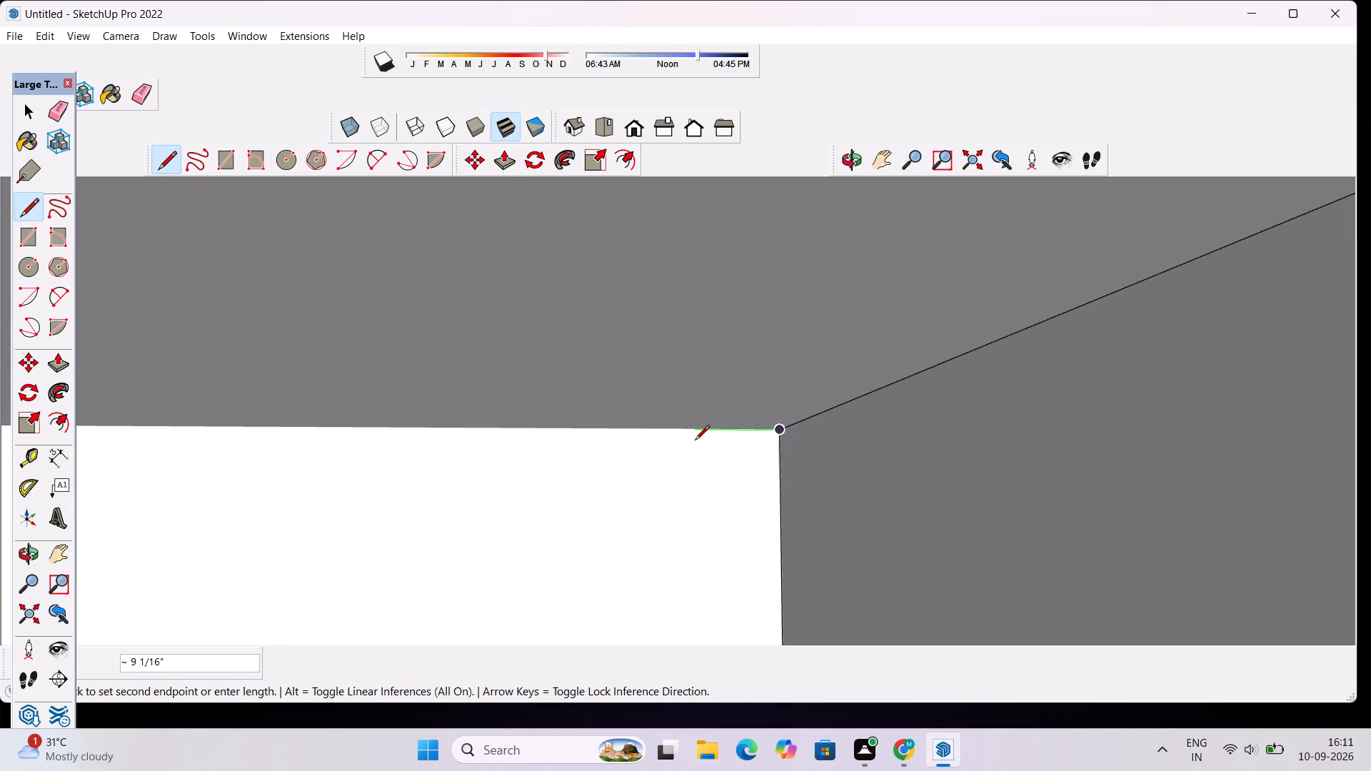
scroll(695, 441, down, 9)
click(325, 437)
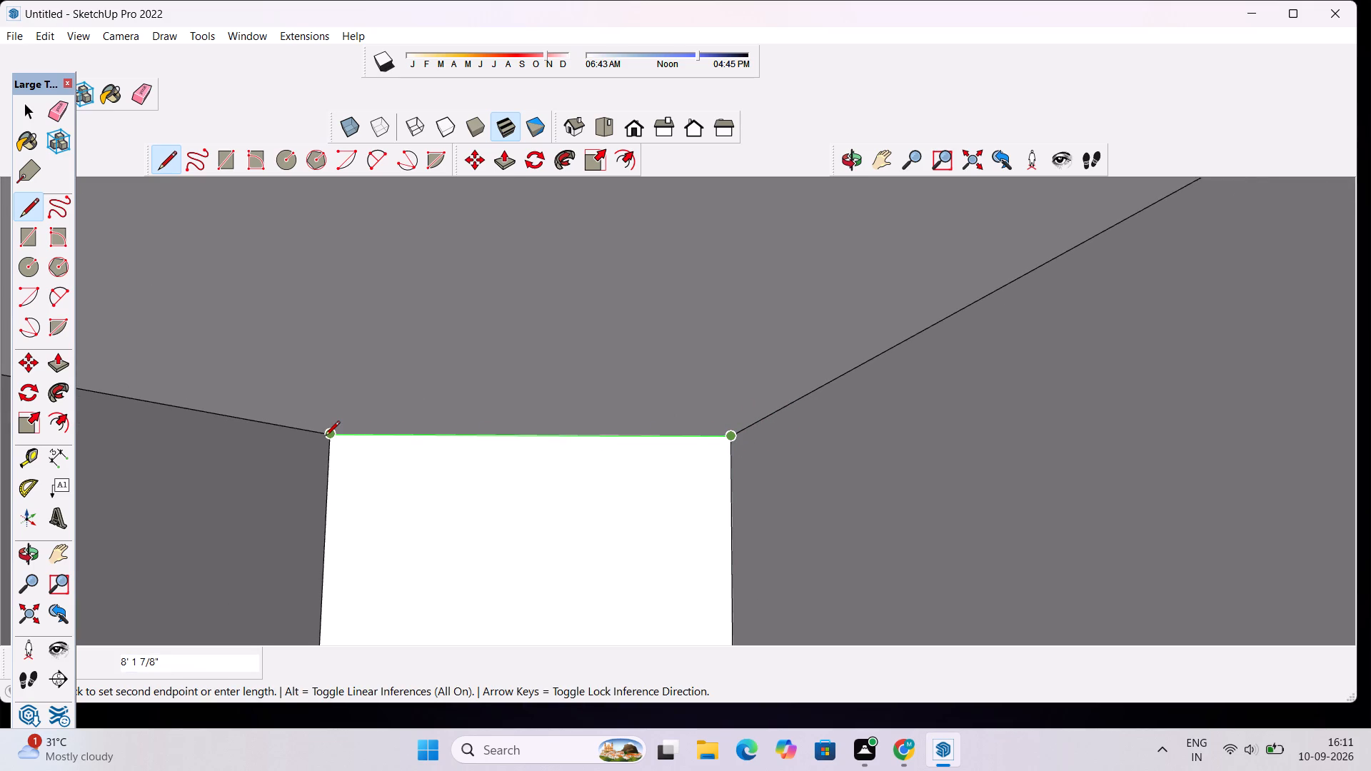
key(space)
Draw an 8' 1 7/8" line at the framed wall's inner side along the underside of the floor slab below the roof slab.
scroll(366, 395, down, 11)
scroll(535, 331, down, 6)
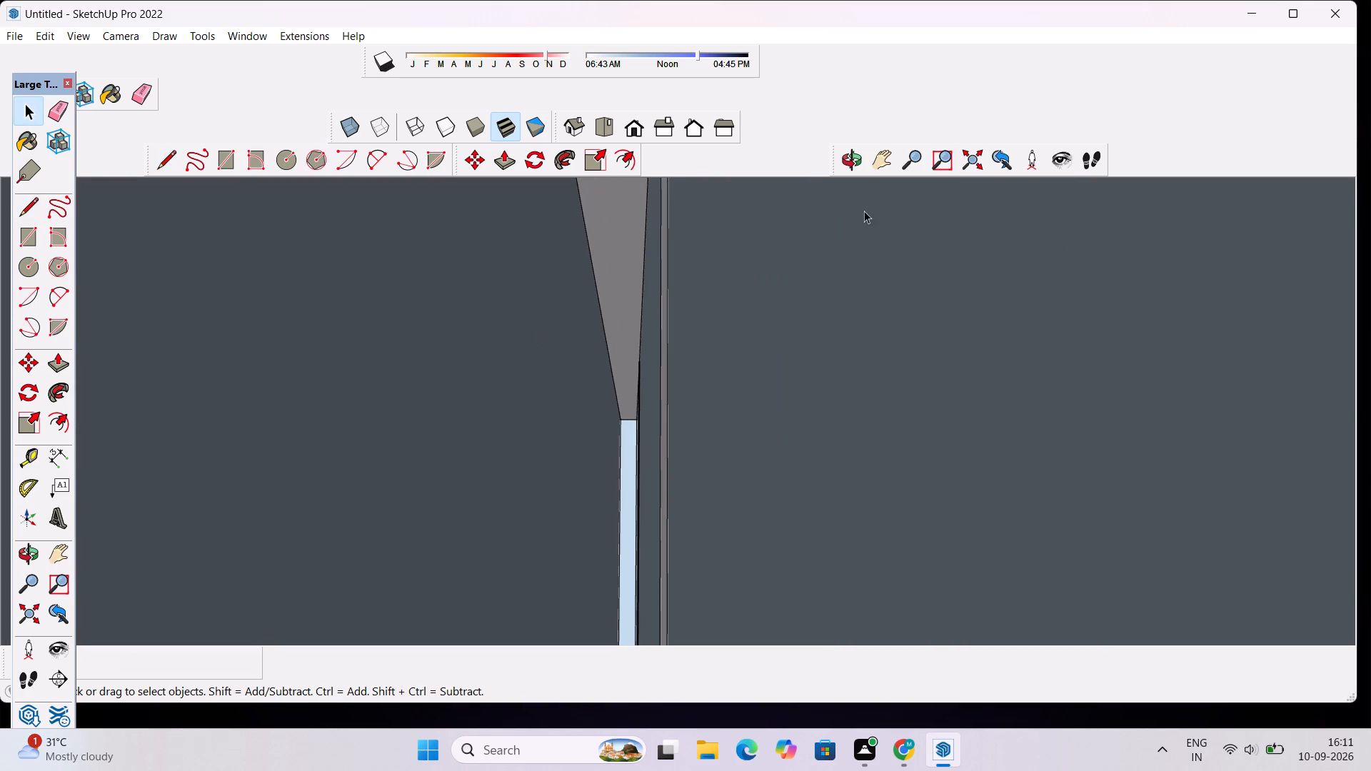
click(855, 169)
drag(571, 326, 722, 313)
scroll(722, 313, down, 10)
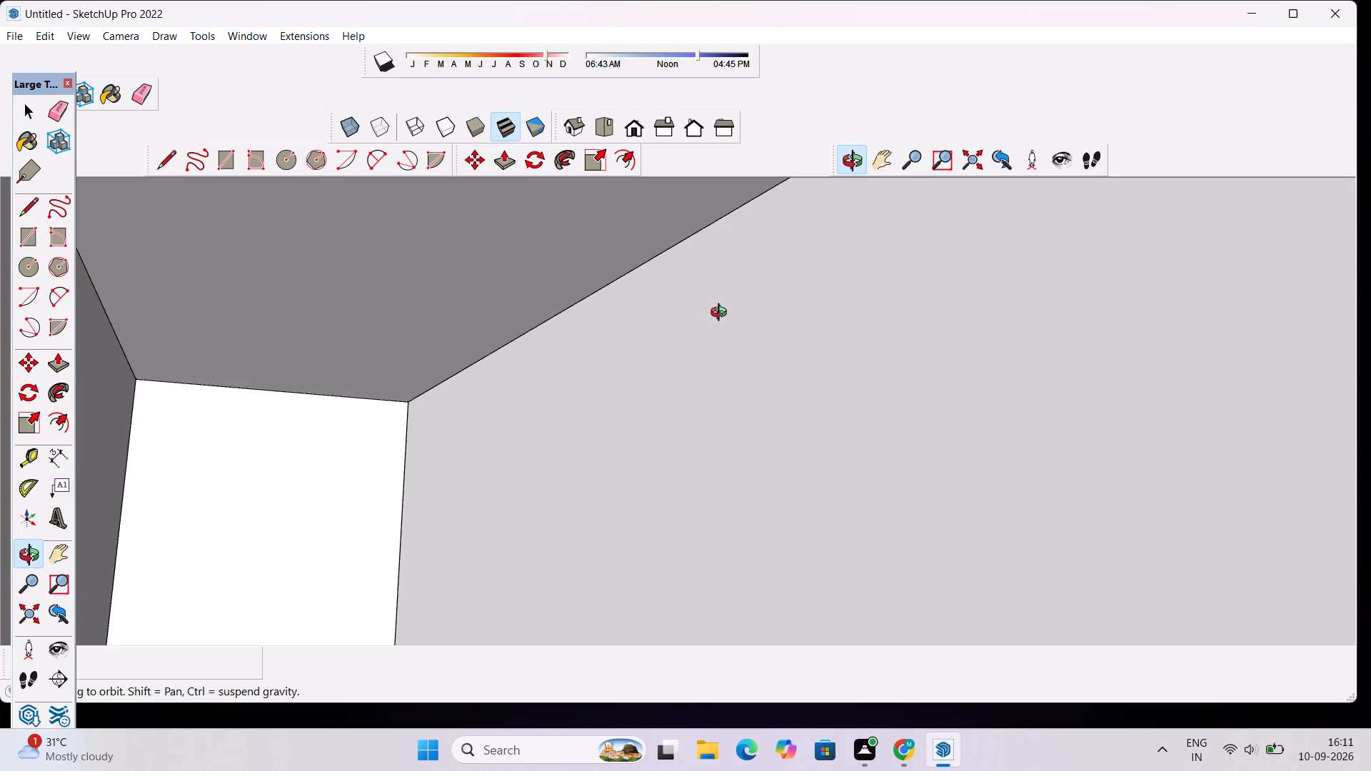
scroll(722, 314, down, 10)
drag(662, 435, 602, 368)
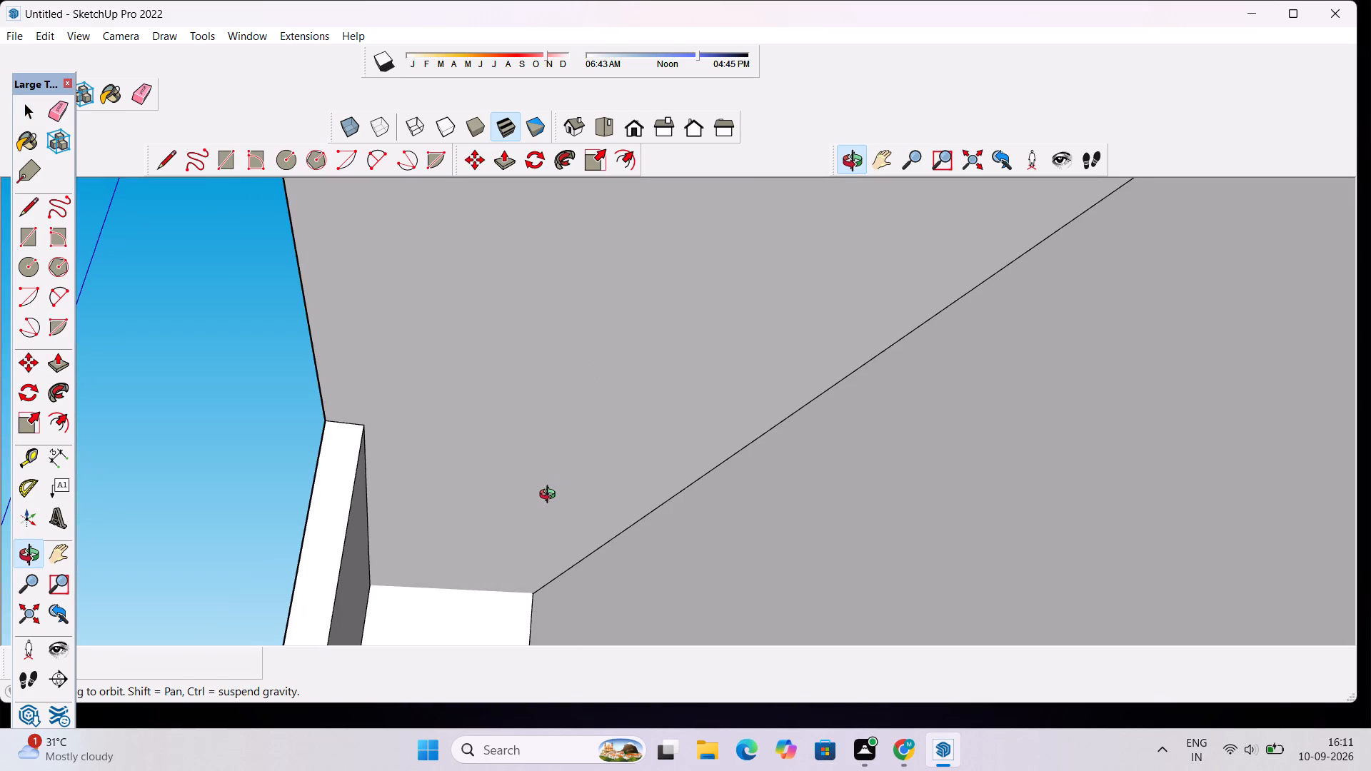
key(l)
scroll(483, 585, up, 7)
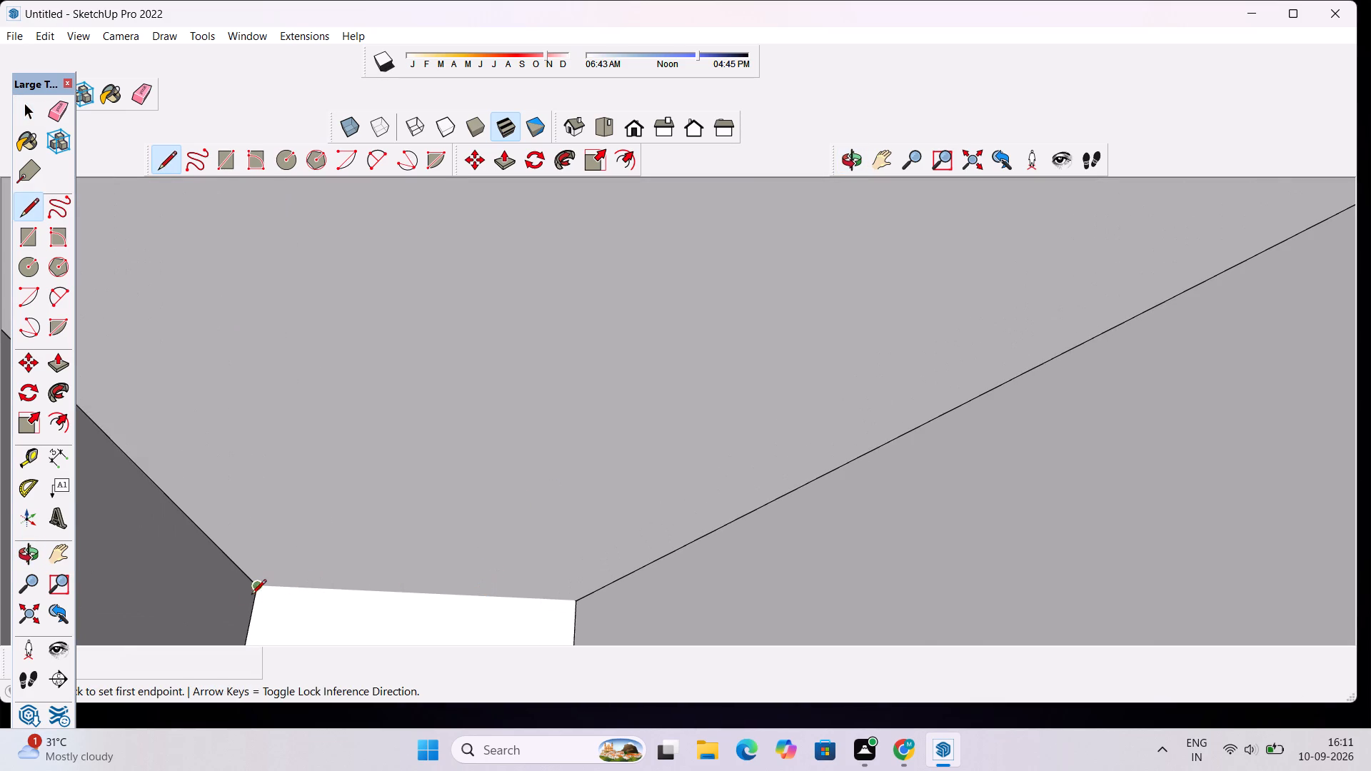
click(255, 588)
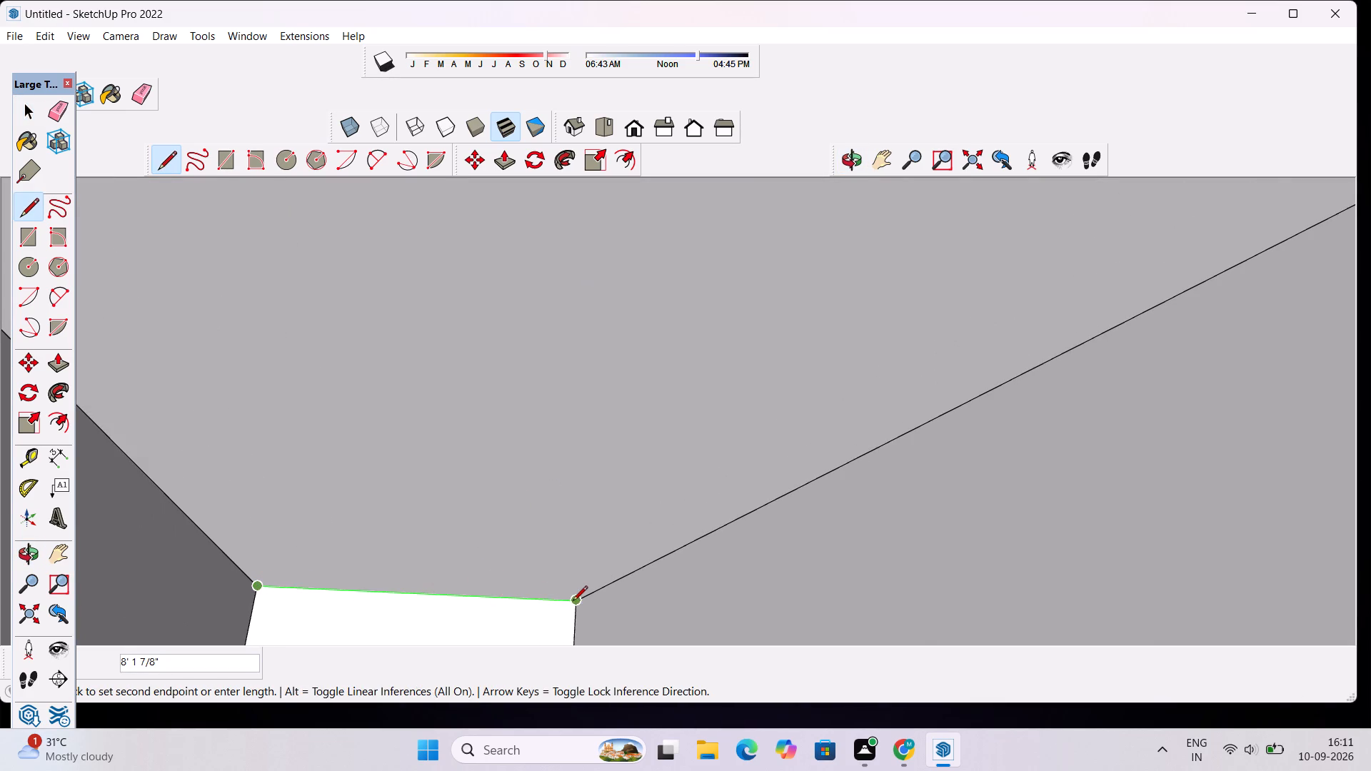
click(574, 603)
Draw an 8' 1 7/8" line along the underside of the next lower floor slab, where it meets the framed wall's inner side.
scroll(569, 566, down, 20)
scroll(569, 566, down, 1)
scroll(559, 669, up, 2)
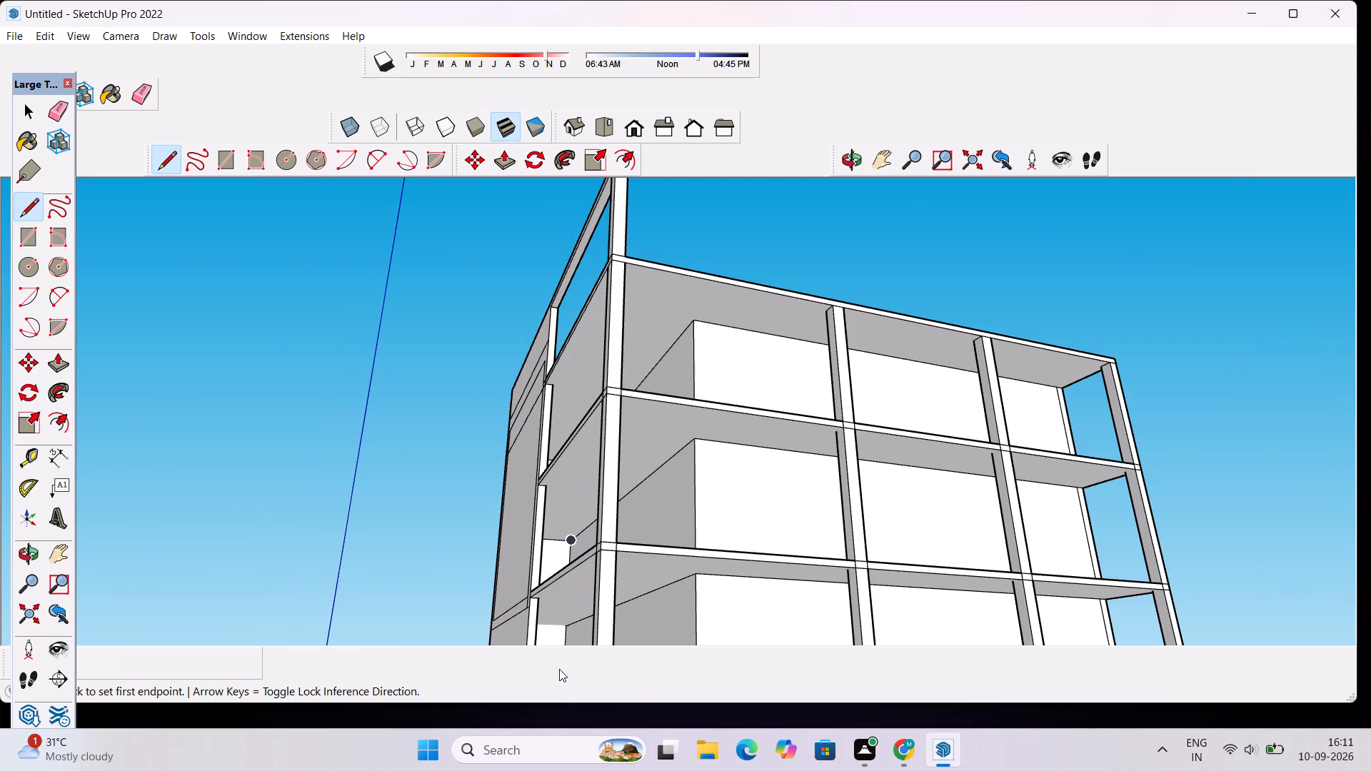
scroll(559, 669, up, 2)
scroll(656, 621, up, 9)
scroll(498, 555, down, 6)
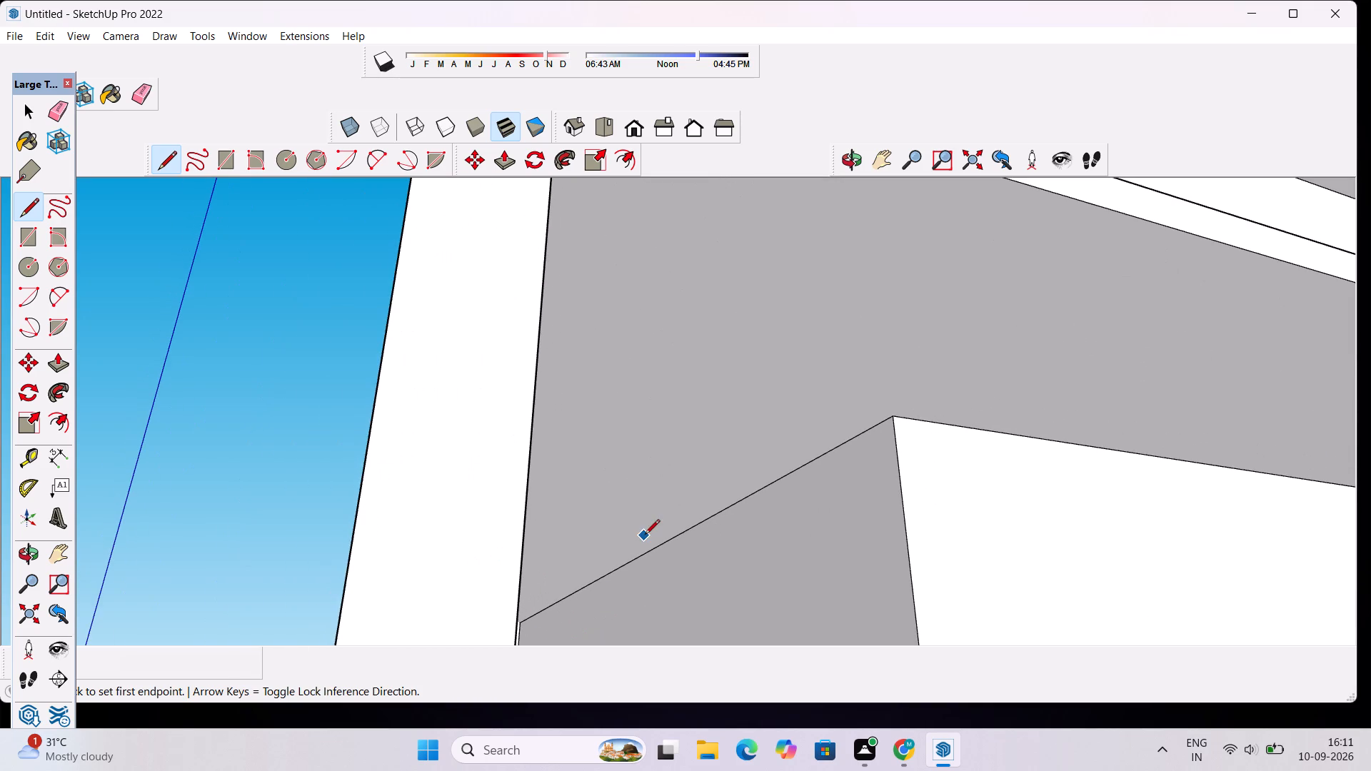
click(848, 163)
drag(776, 316, 723, 342)
key(l)
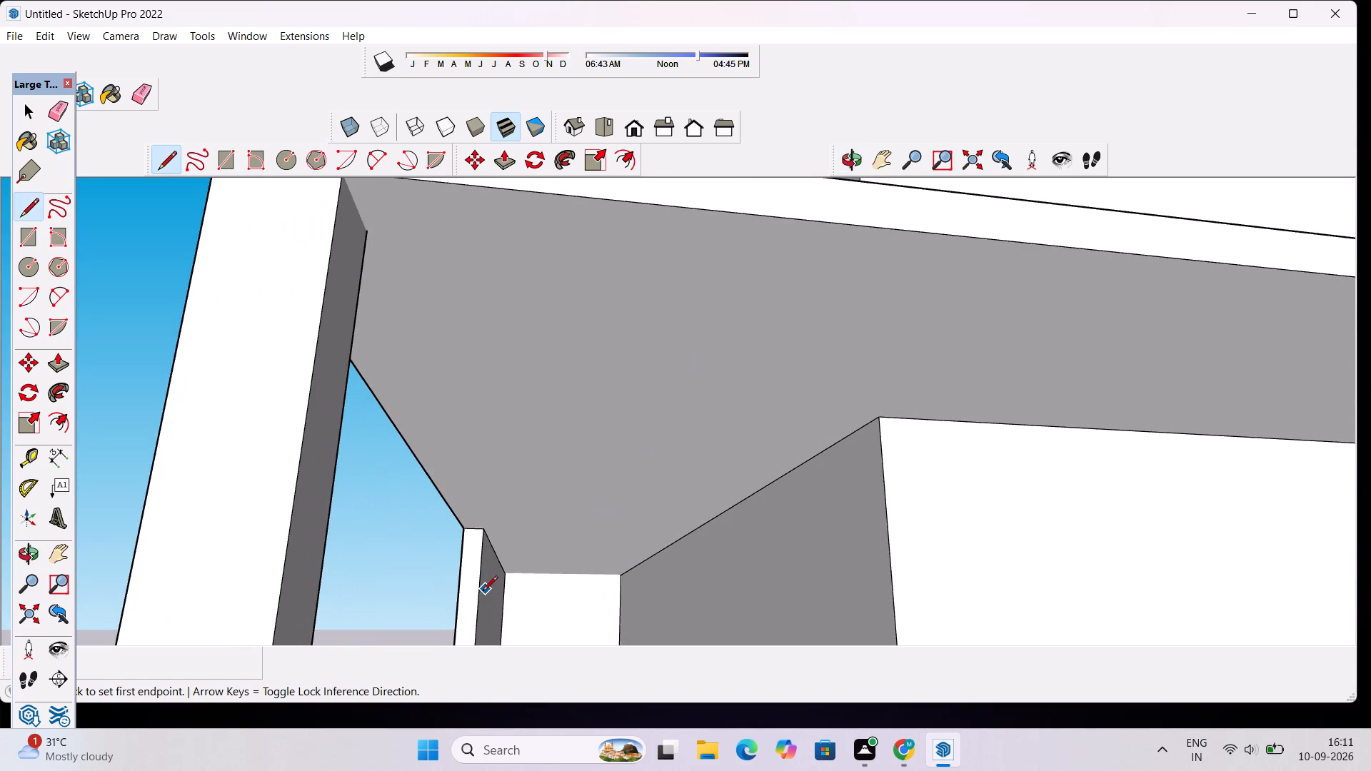
scroll(482, 593, up, 12)
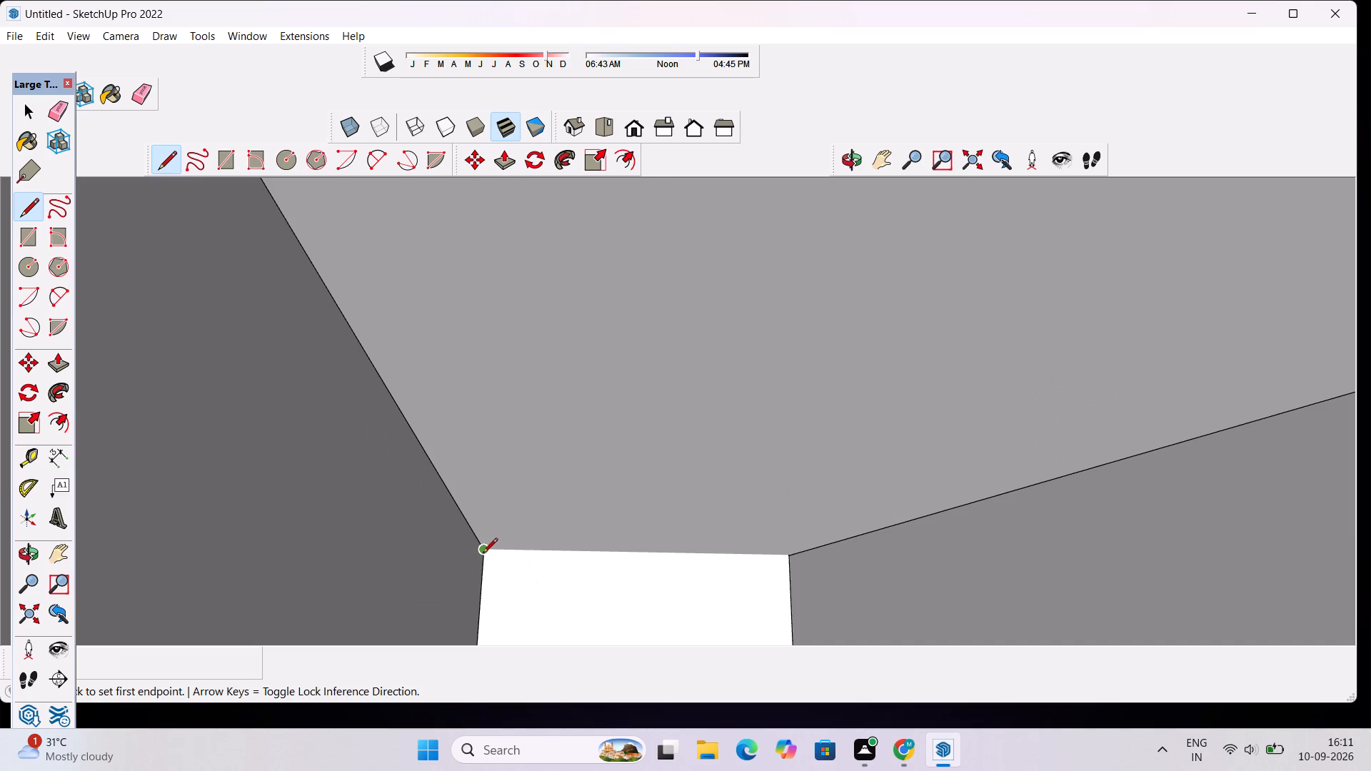
click(482, 553)
click(786, 558)
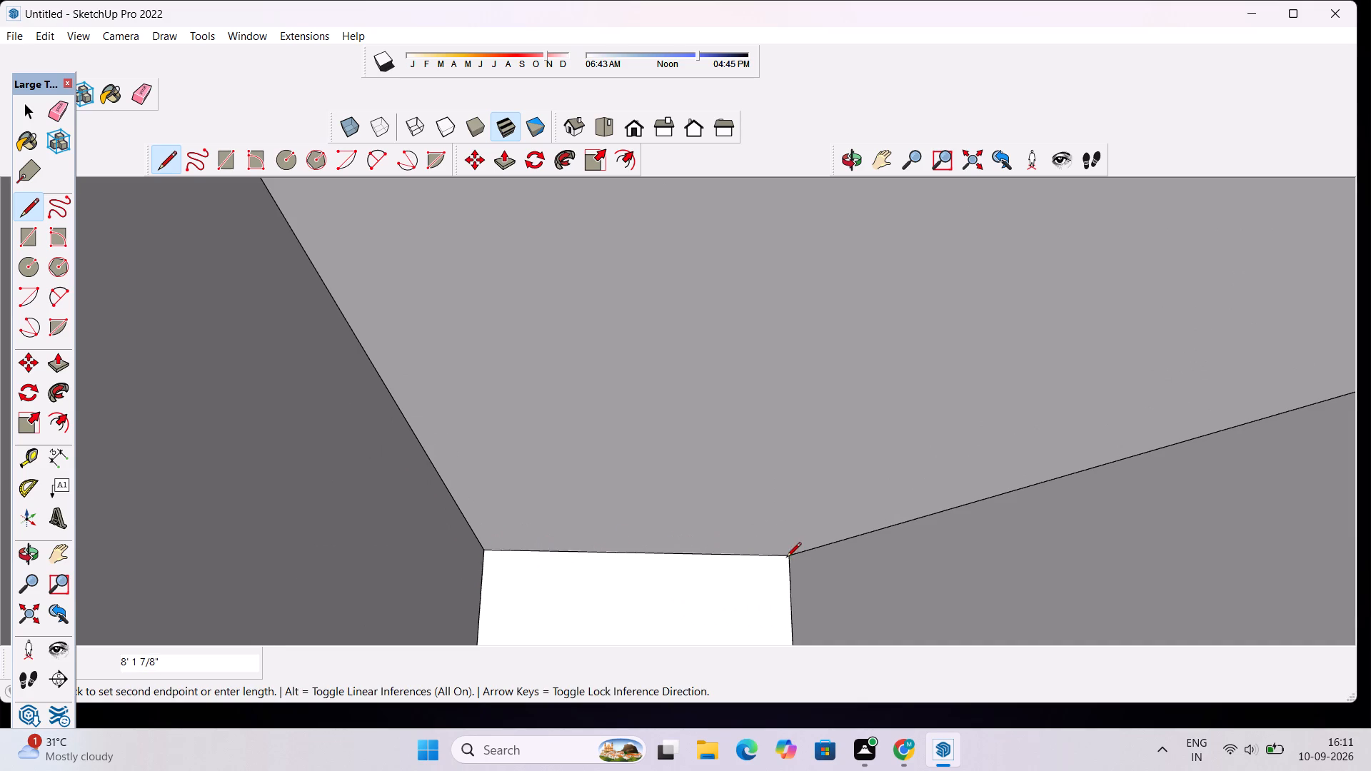
Erase the roof slab's lower edge line across the front wall's framed panel and the leftover slab line segments on both sides.
scroll(751, 488, down, 20)
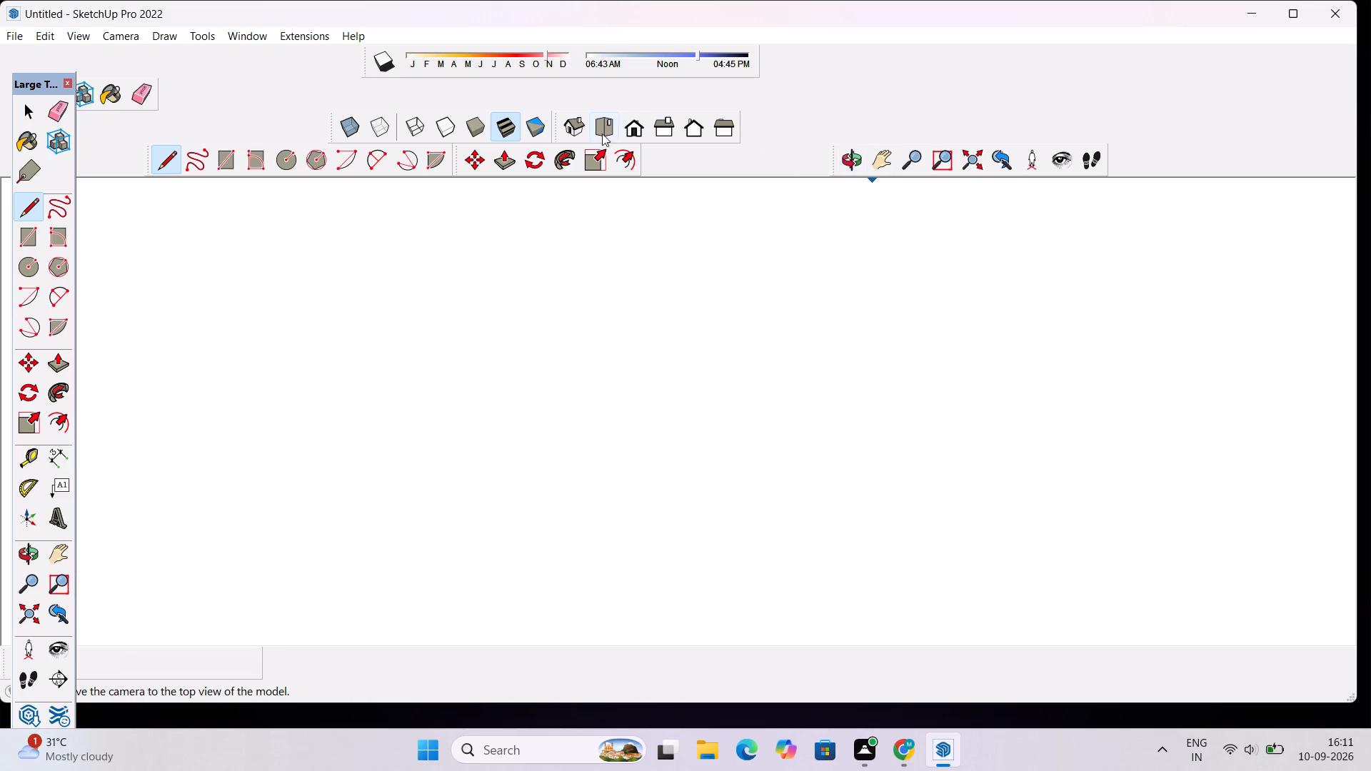
click(625, 130)
scroll(559, 411, down, 20)
scroll(559, 411, down, 4)
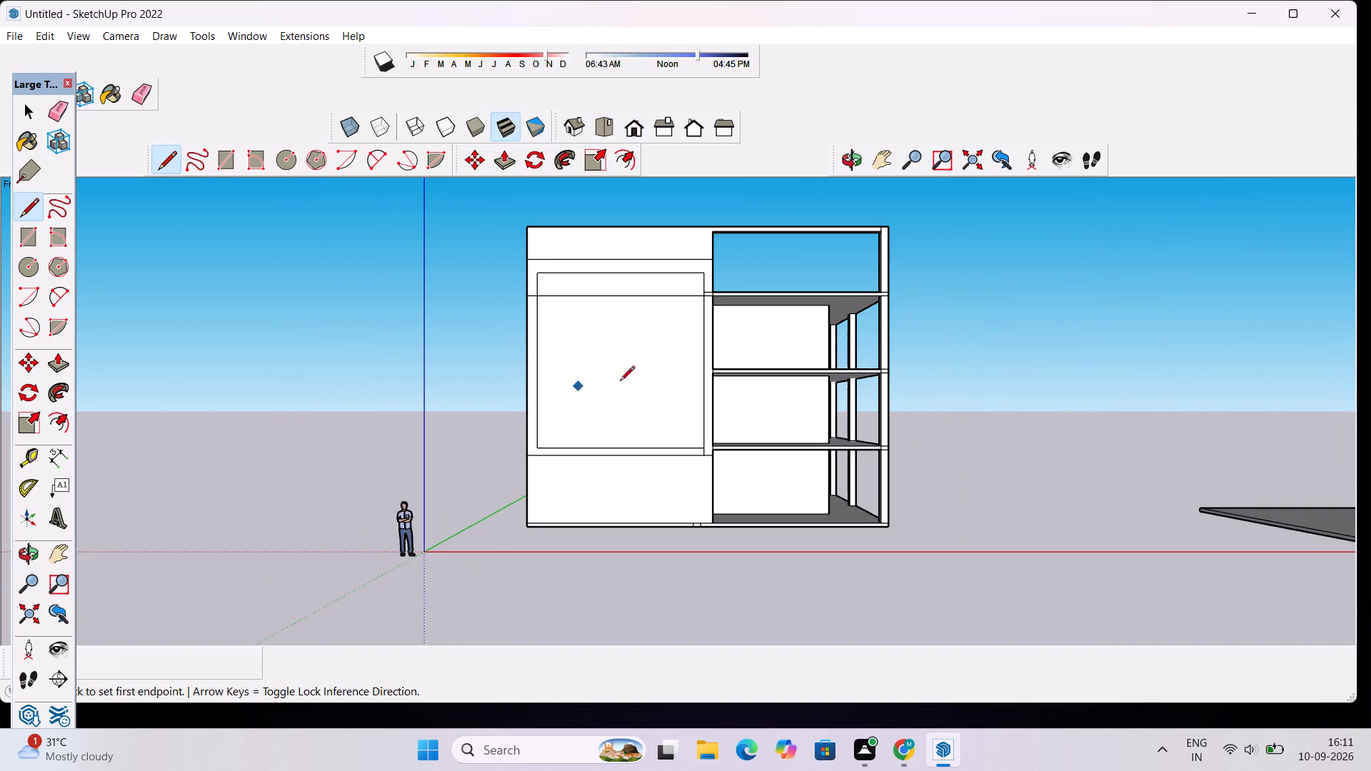
scroll(758, 352, up, 6)
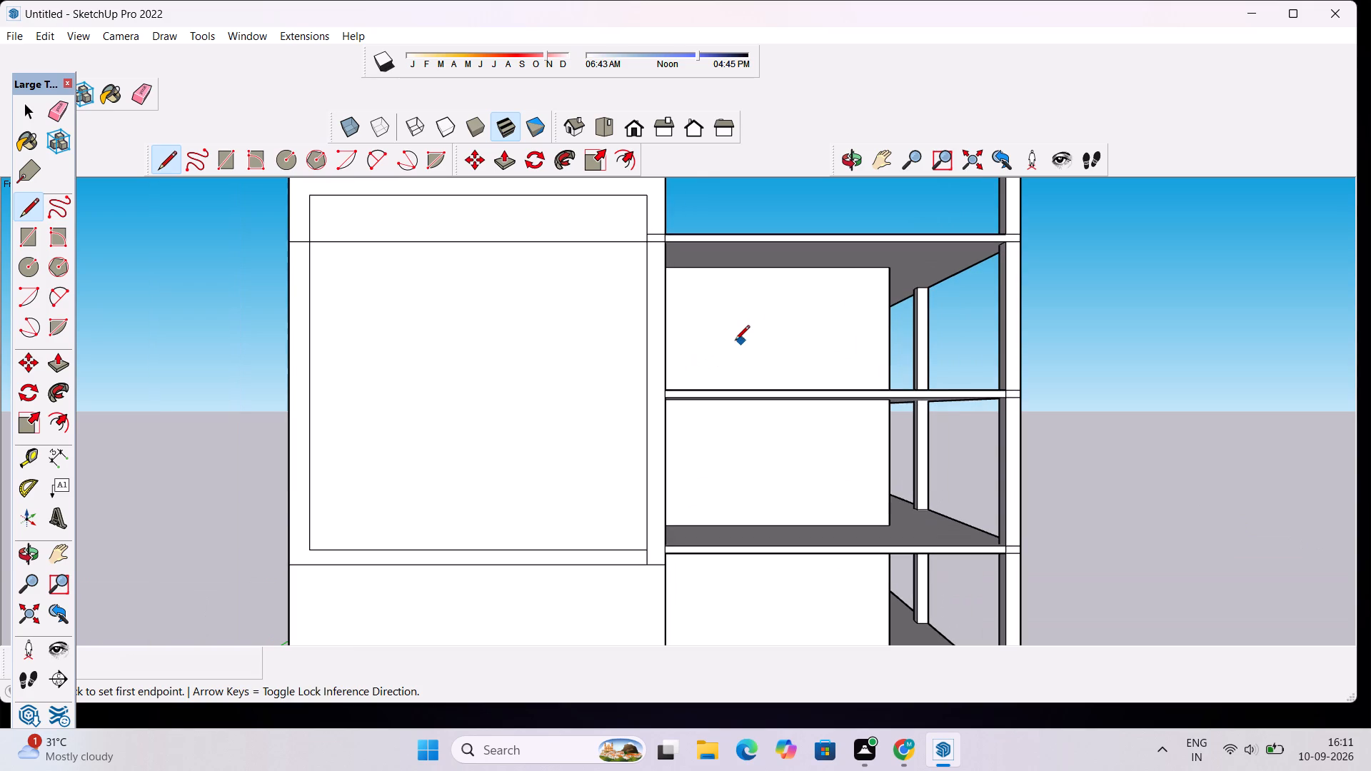
key(space)
key(e)
drag(577, 236, 578, 243)
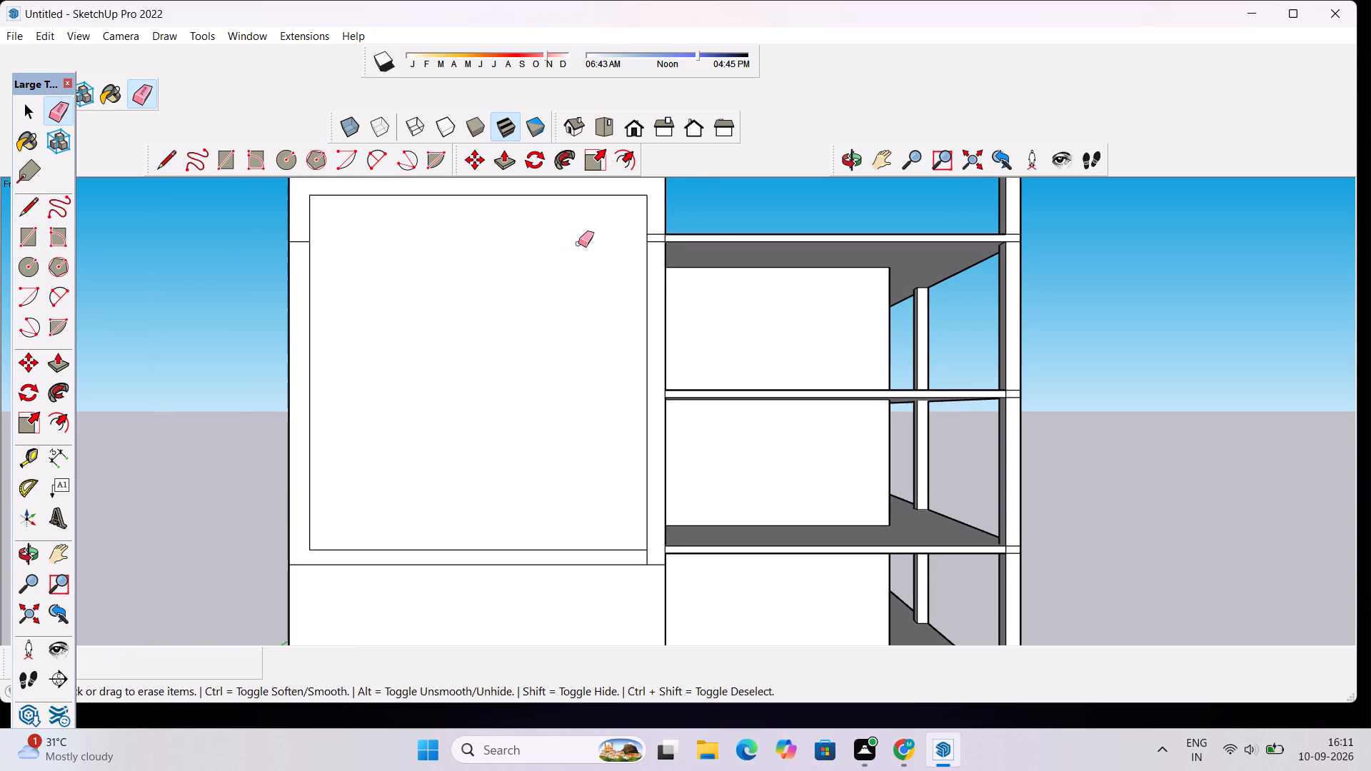
click(306, 242)
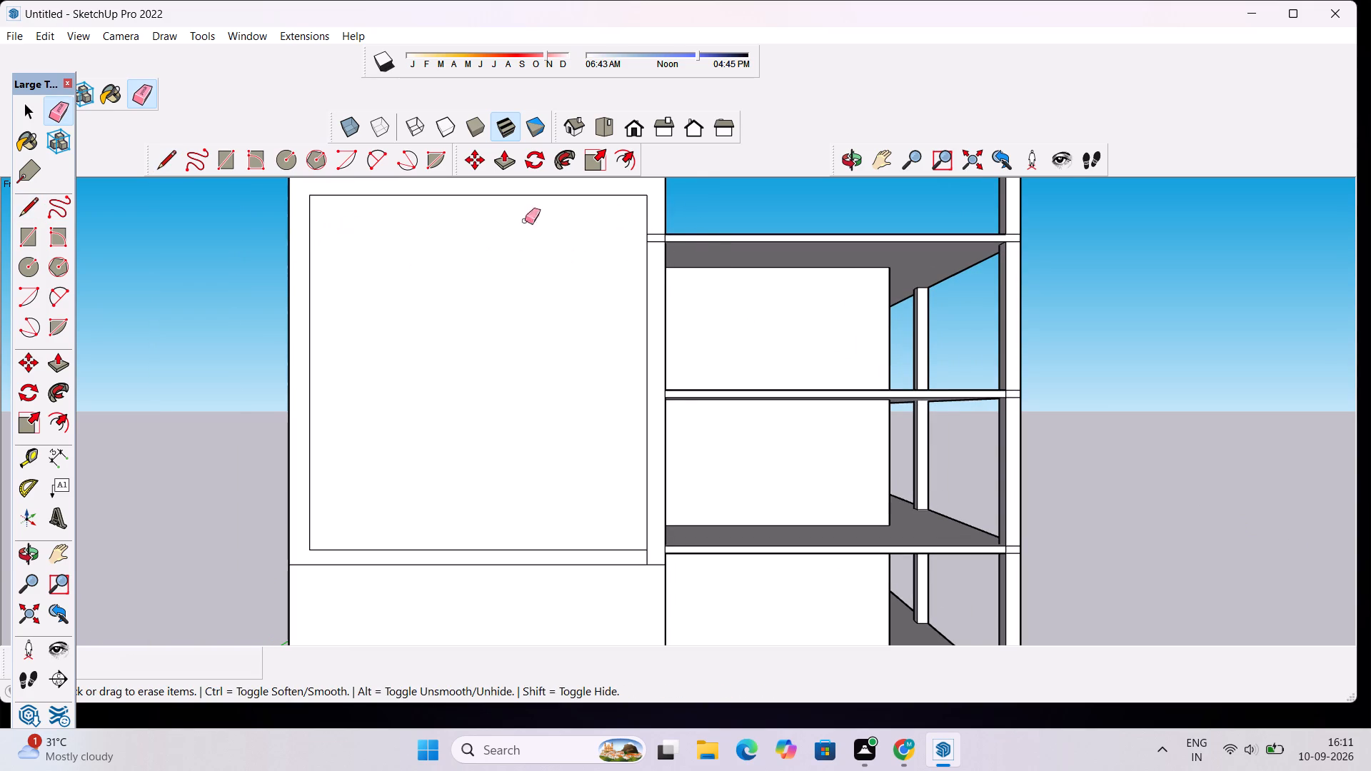
scroll(665, 238, up, 4)
drag(661, 228, 662, 246)
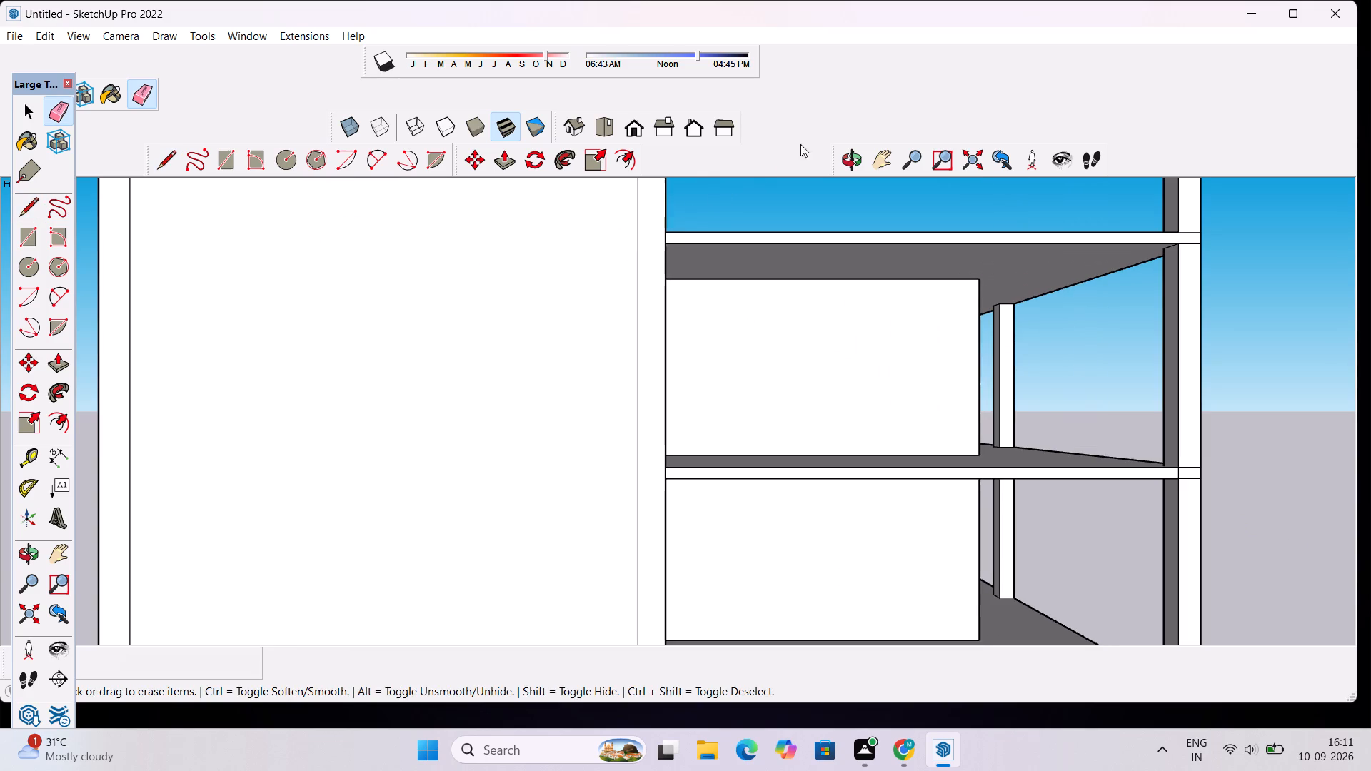
Examine the roof slab's underside and the front wall's framed panel from several angles.
click(853, 159)
drag(851, 226, 748, 272)
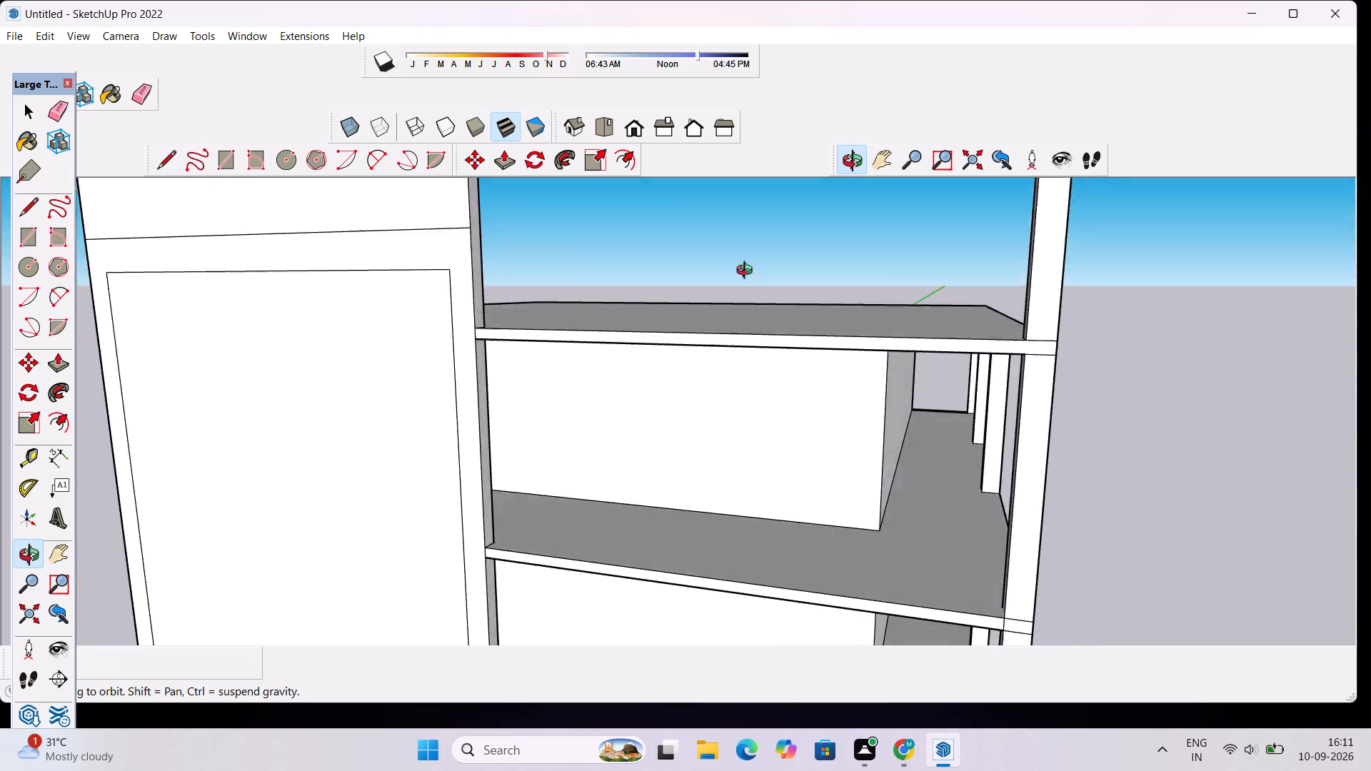
drag(748, 272, 693, 233)
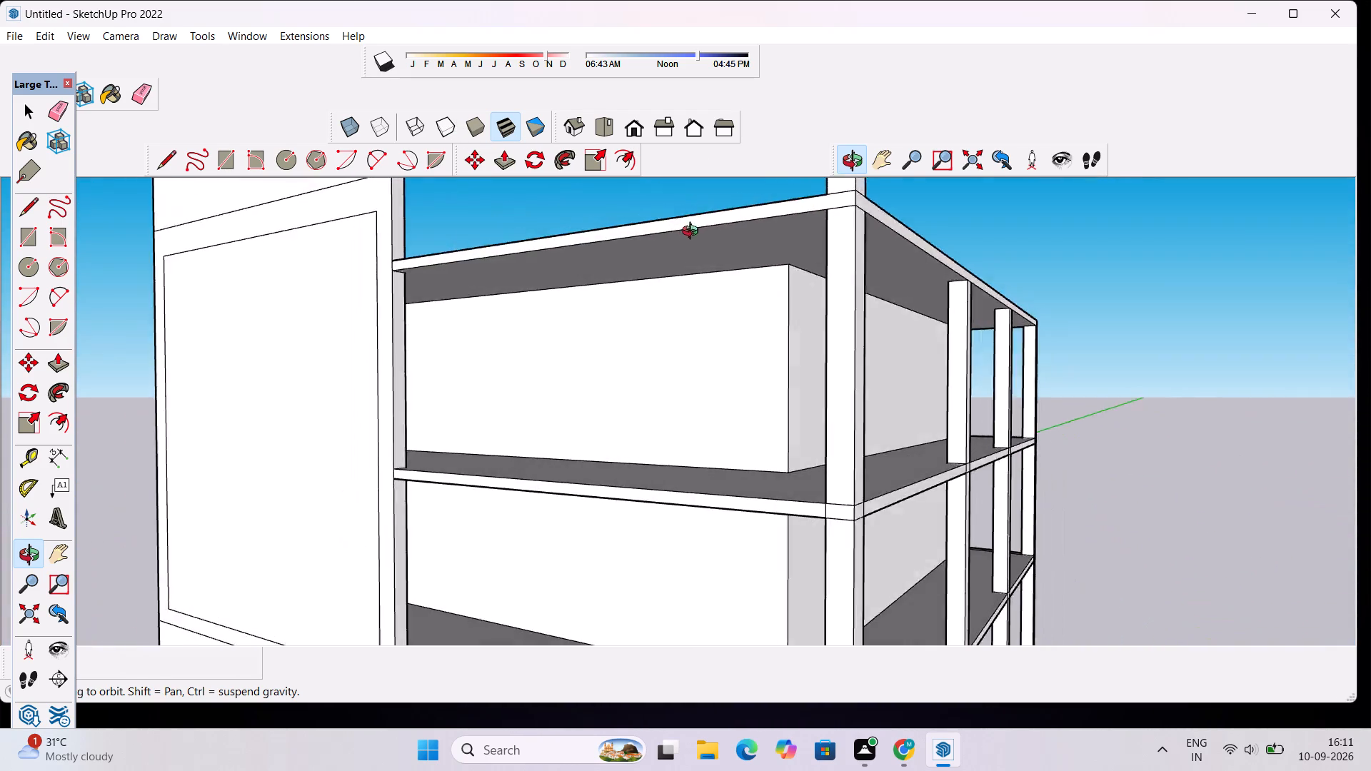
drag(693, 233, 794, 223)
scroll(794, 223, down, 5)
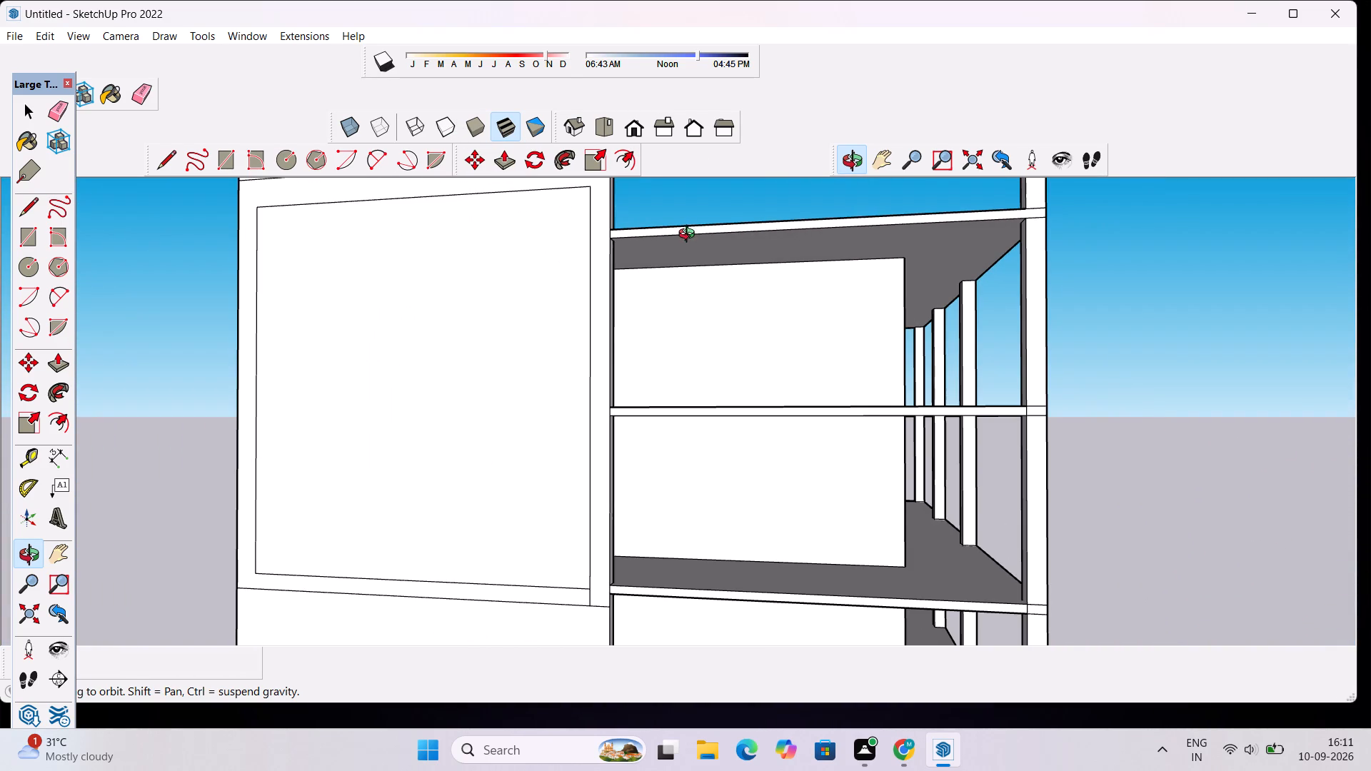
scroll(628, 226, up, 1)
scroll(625, 231, down, 5)
scroll(686, 251, down, 5)
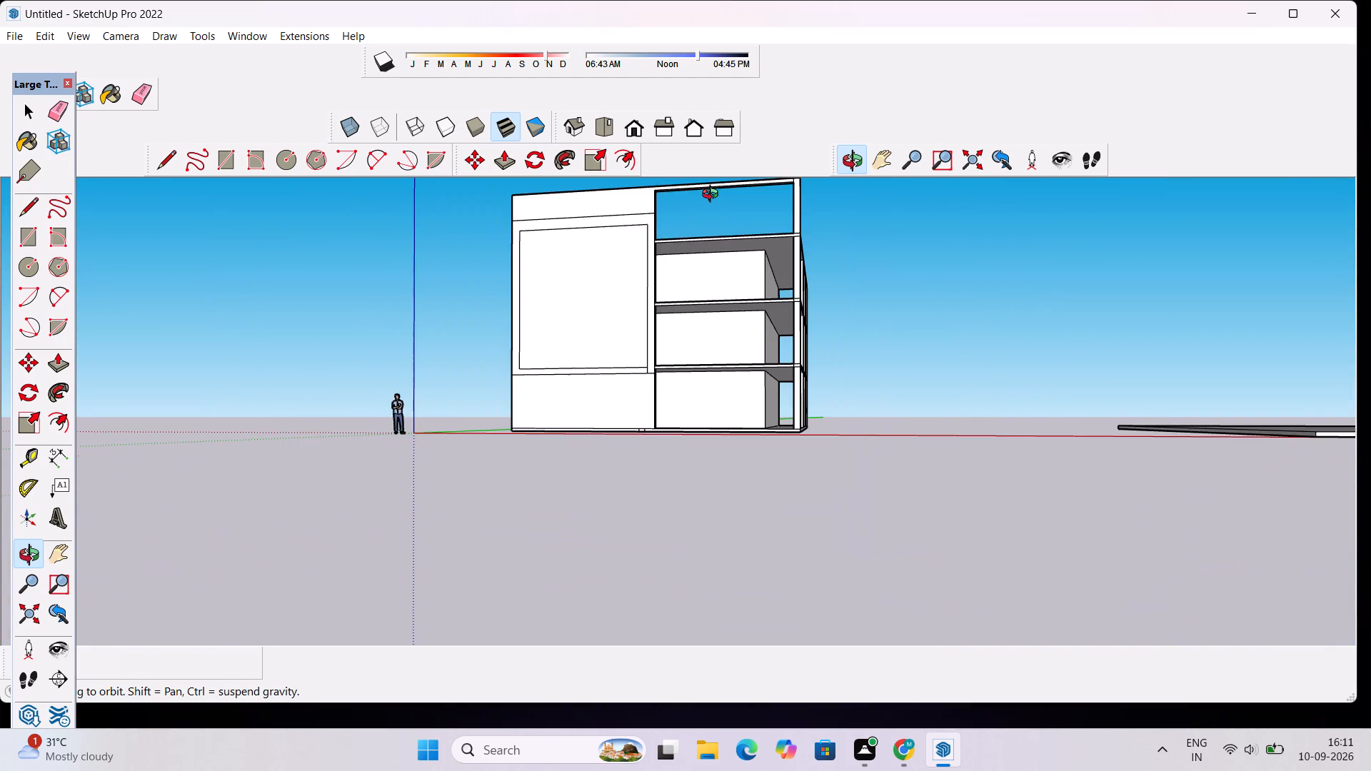
scroll(713, 196, up, 8)
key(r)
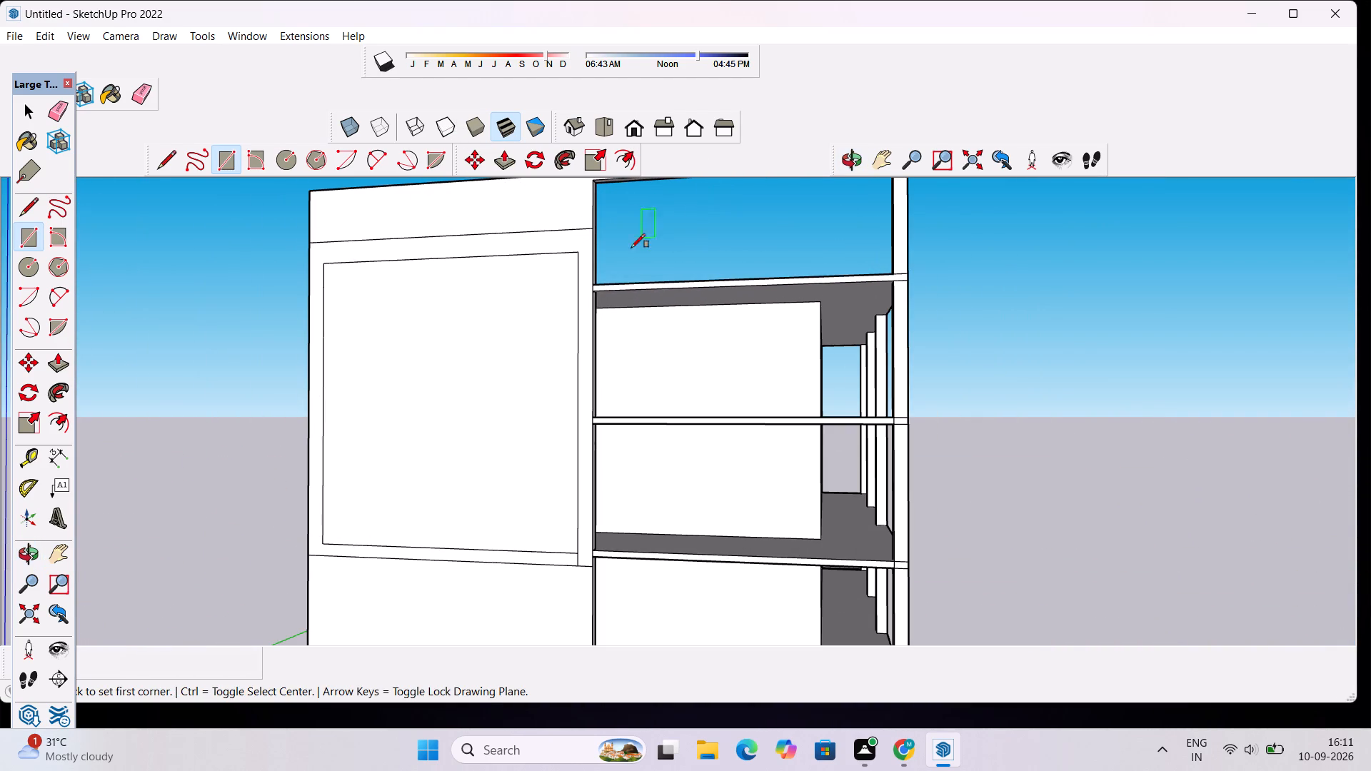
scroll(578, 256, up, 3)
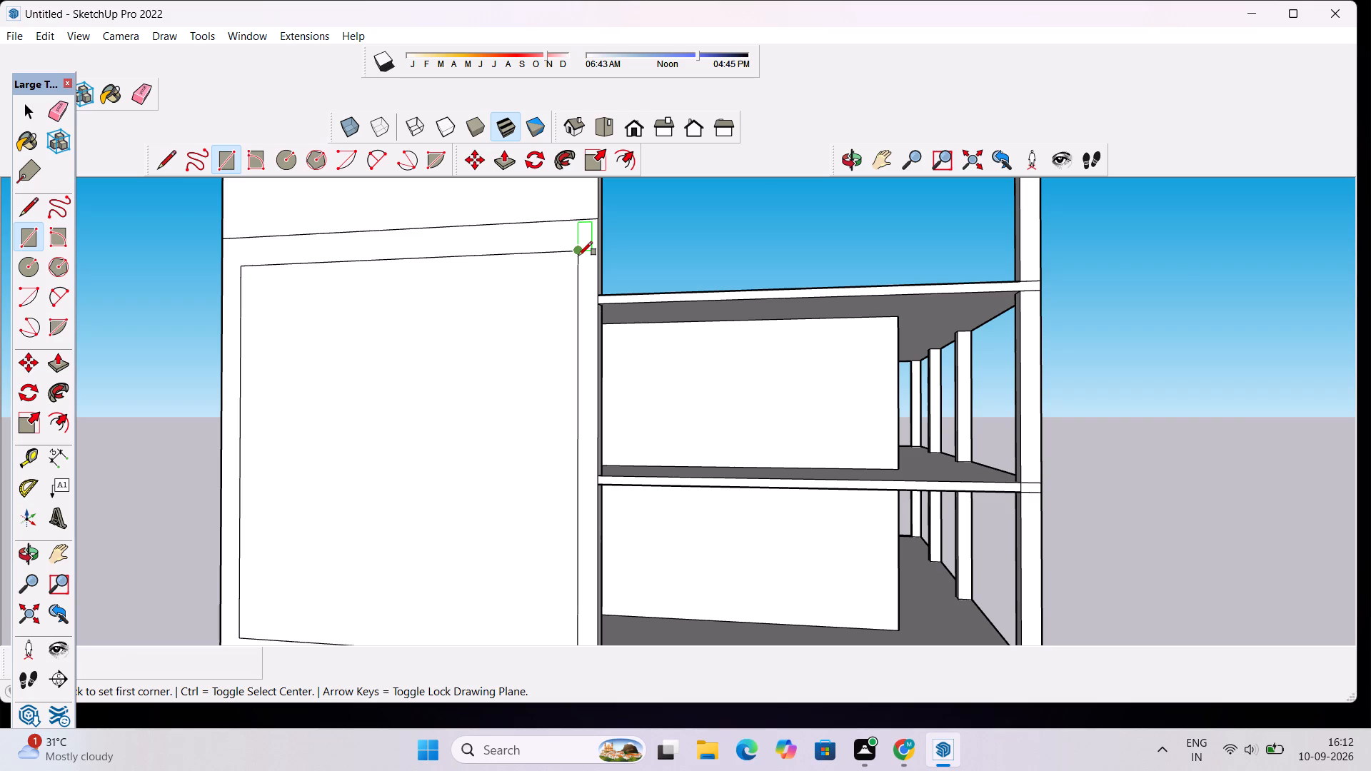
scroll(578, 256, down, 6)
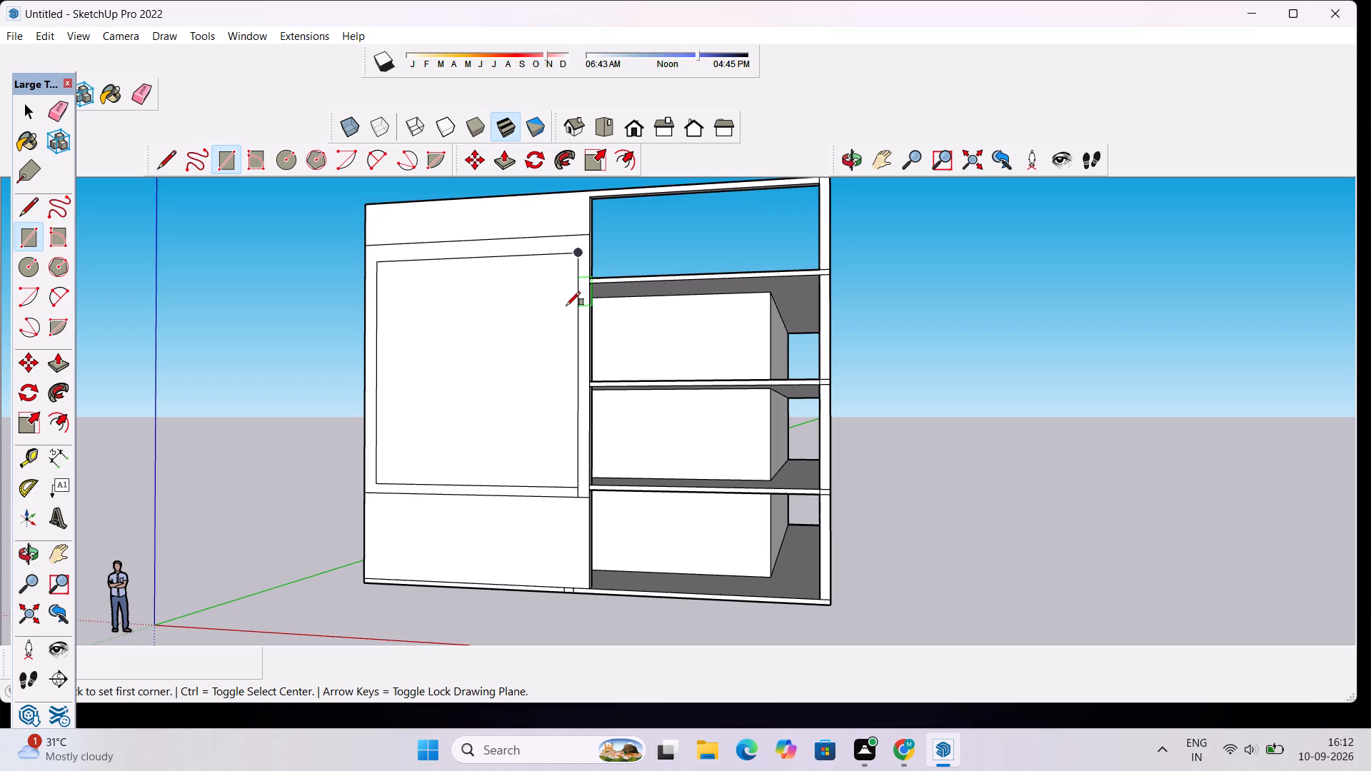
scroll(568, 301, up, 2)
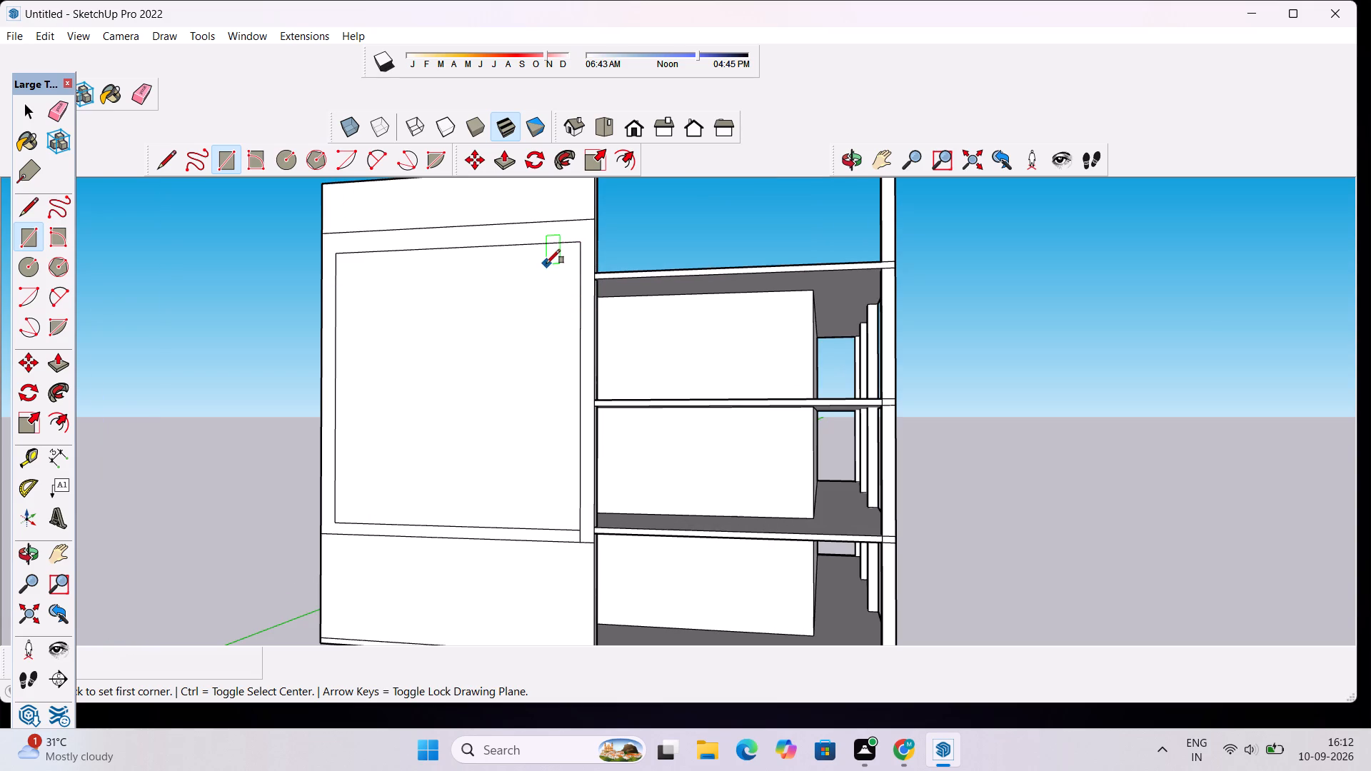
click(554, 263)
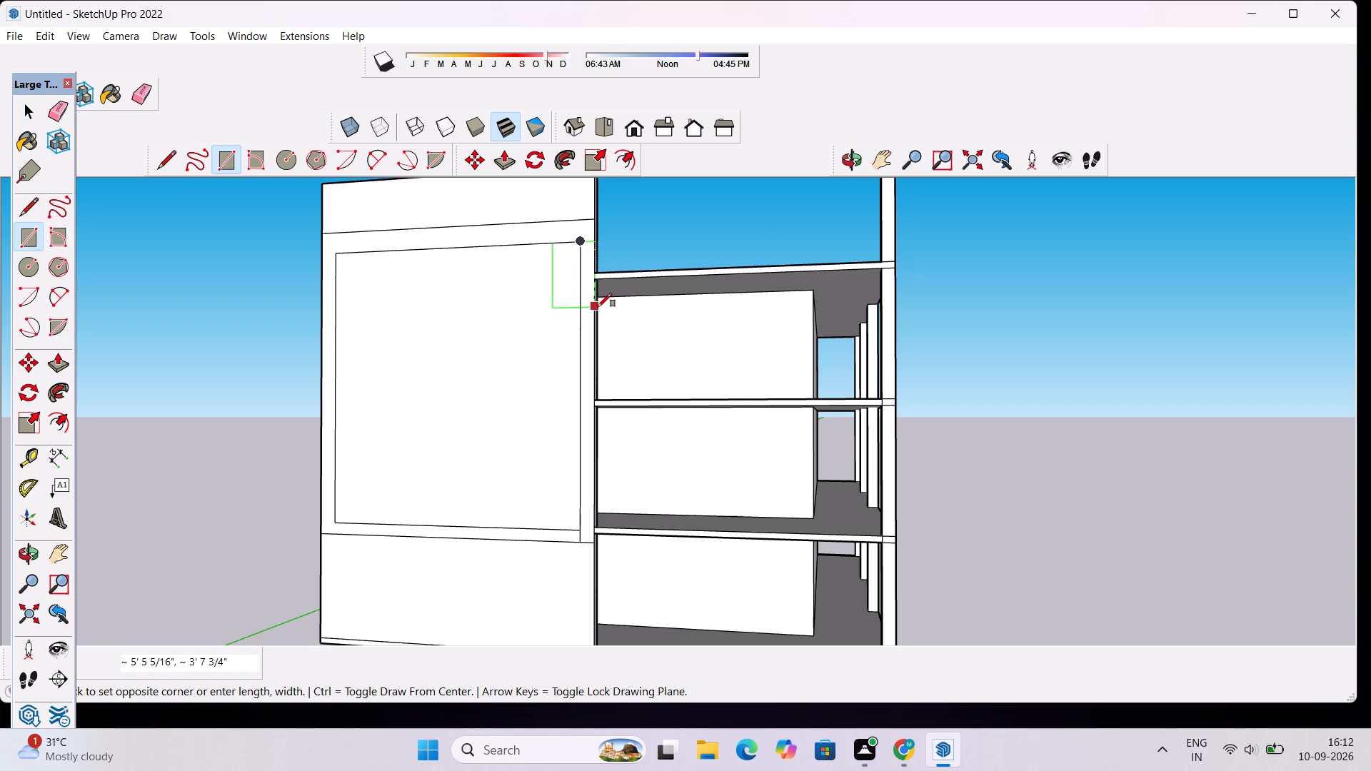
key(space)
In front view, draw a rectangle about 26' 6" by 22' 10" from the panel's upper inner corner to the corner post's outer edge.
key(r)
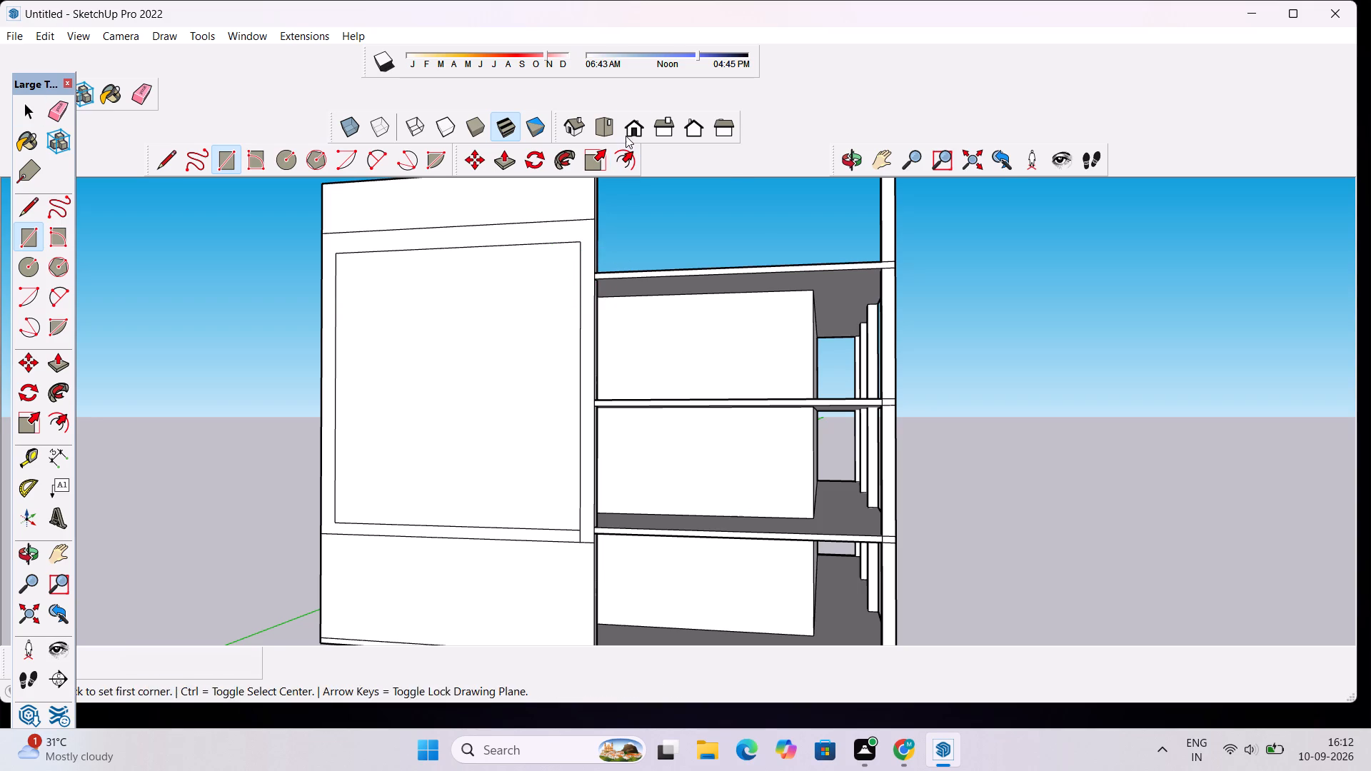
click(626, 136)
click(704, 268)
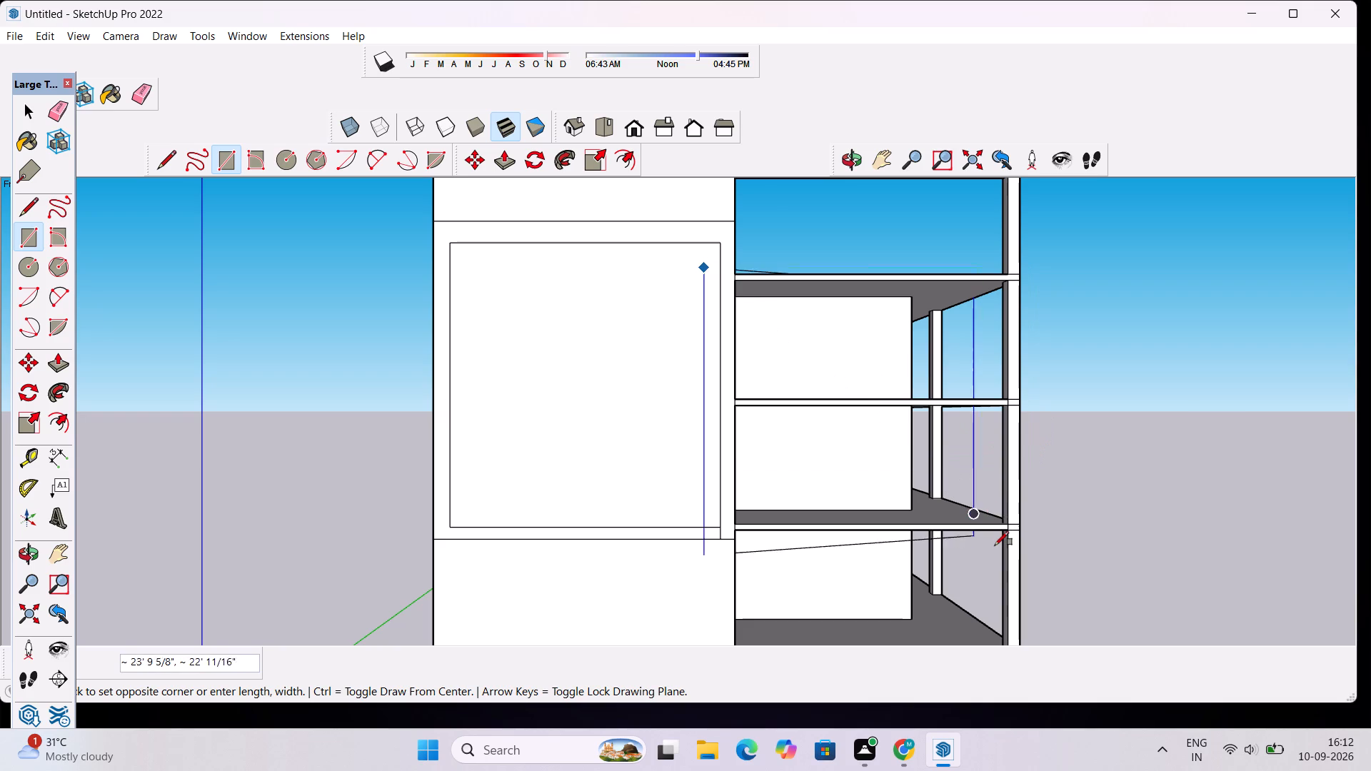
scroll(992, 448, down, 6)
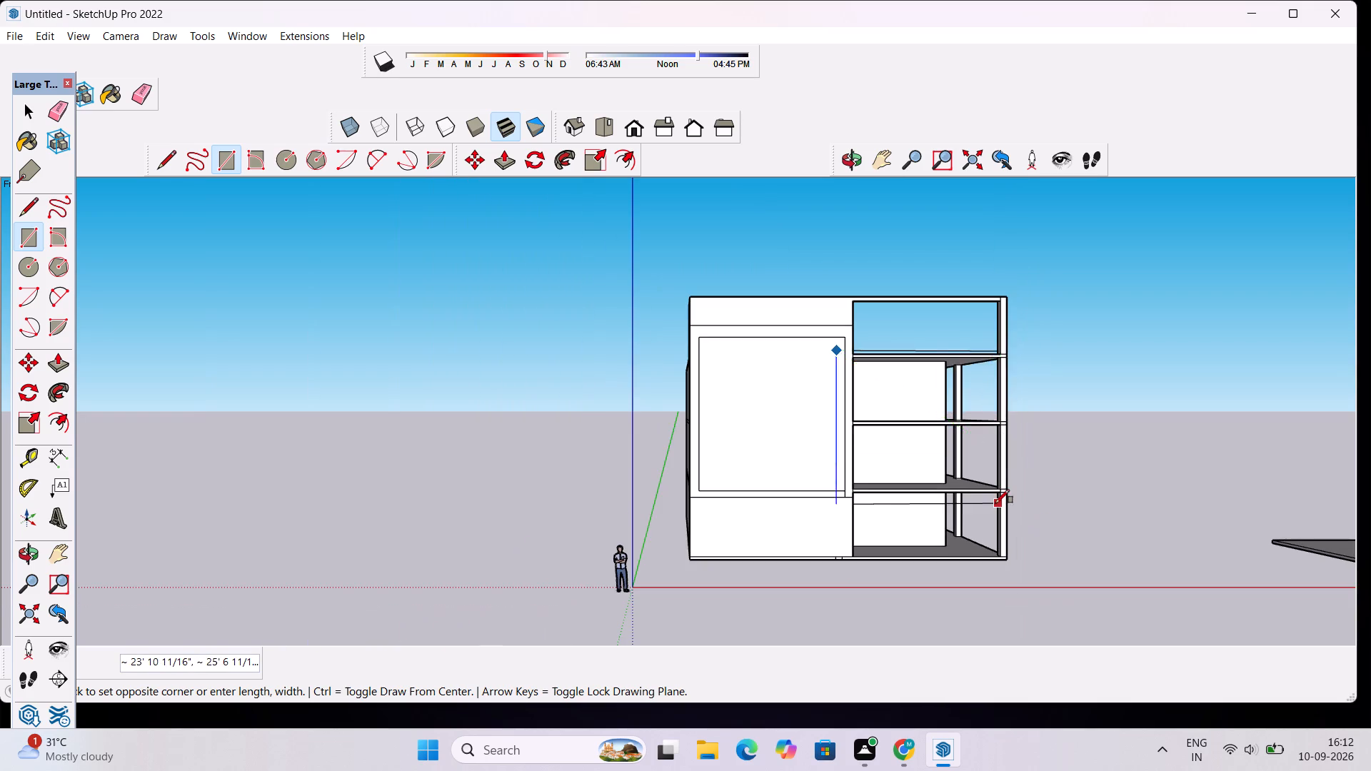
scroll(995, 503, up, 7)
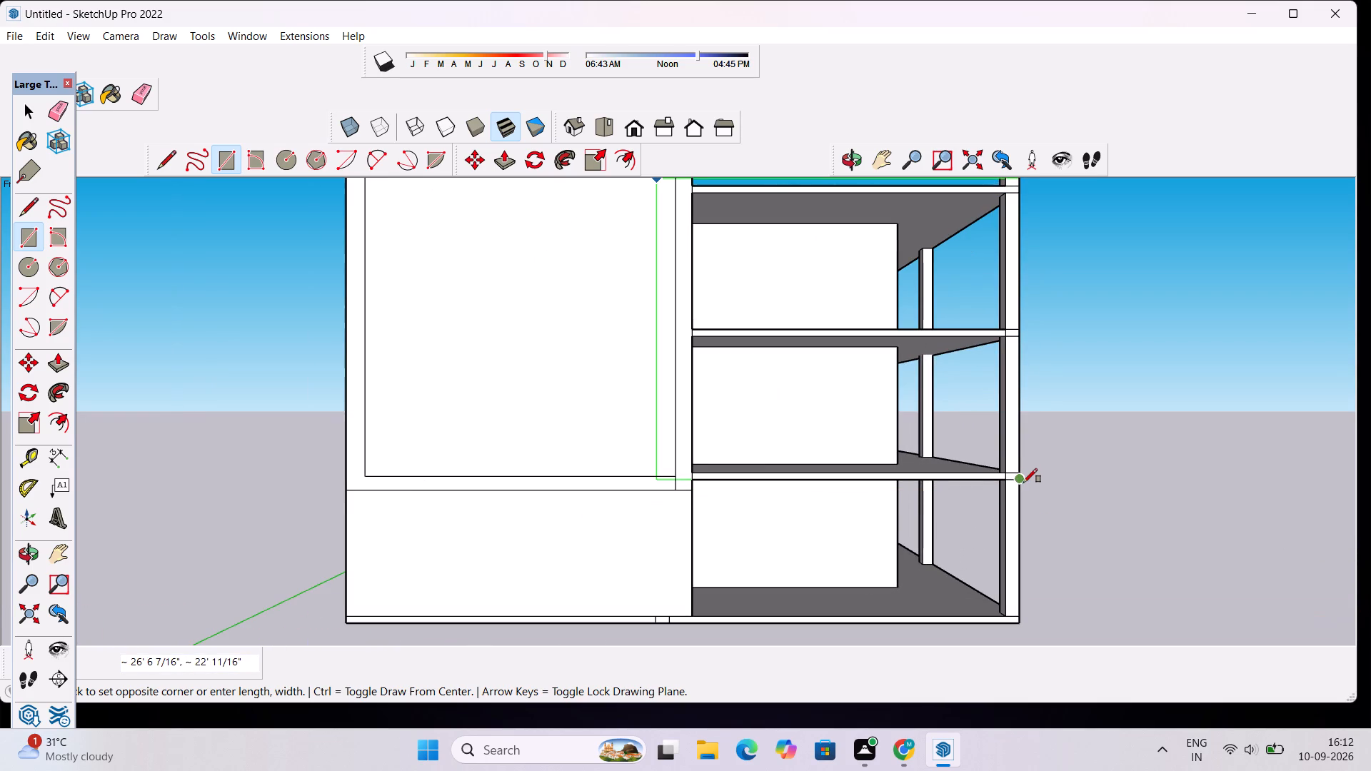
scroll(1023, 483, up, 5)
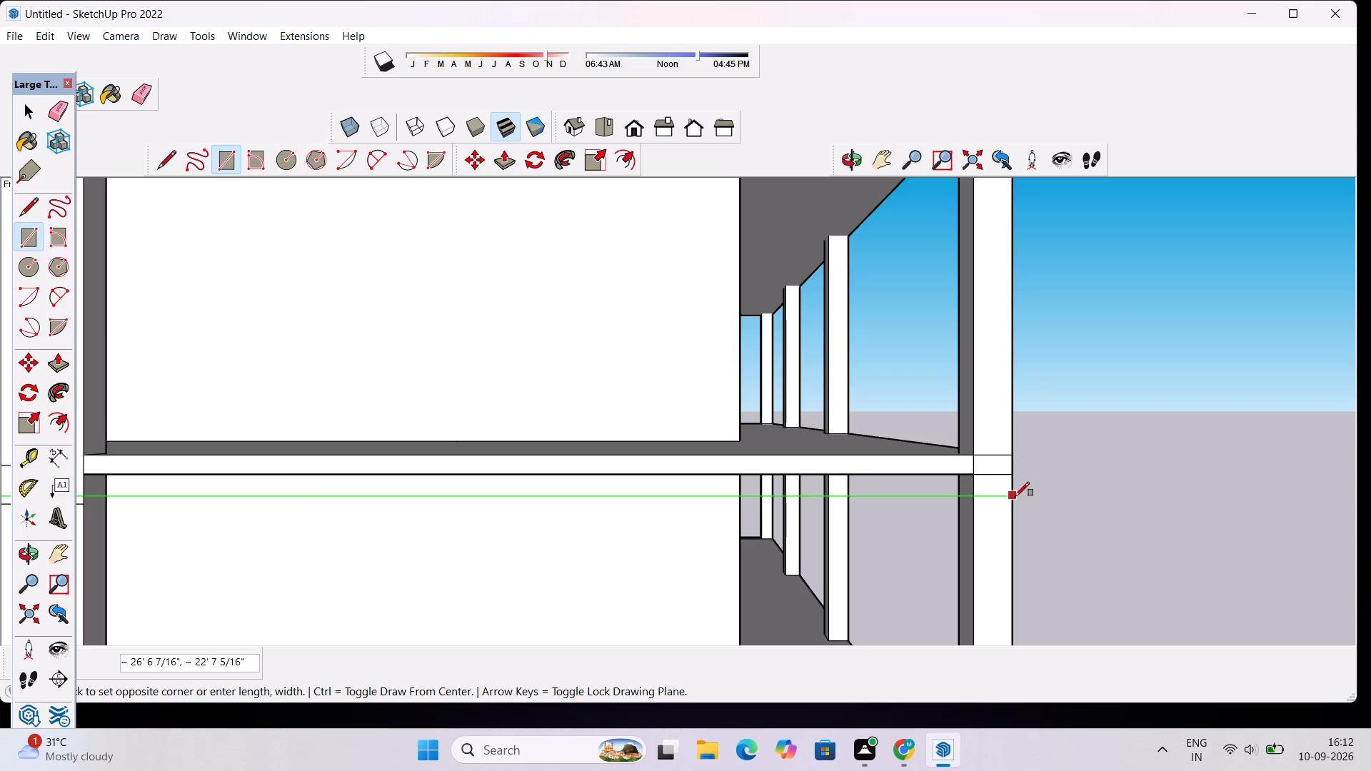
scroll(1015, 496, down, 3)
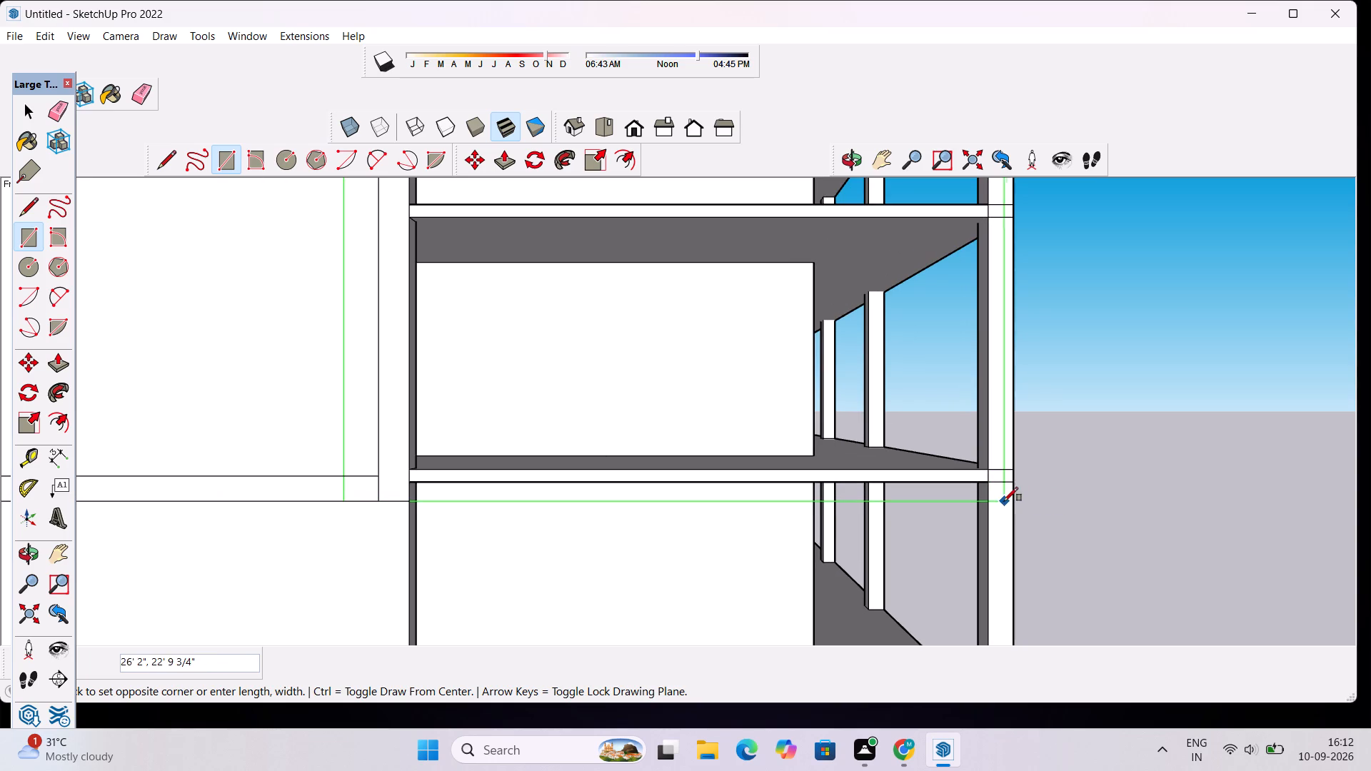
click(1015, 501)
key(space)
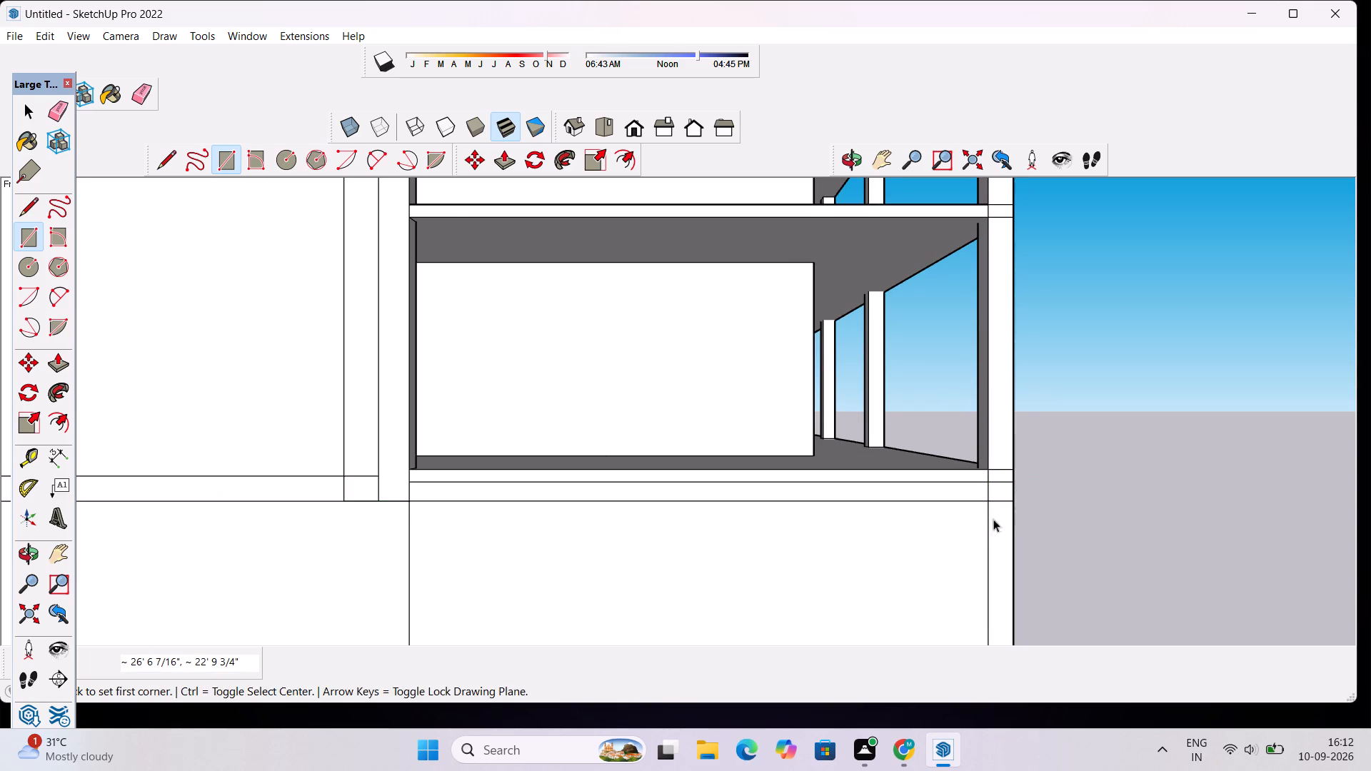
Delete the new faces filling the ground-floor opening and the open frame above the roof slab beside the framed wall.
scroll(981, 533, down, 10)
click(925, 574)
key(Delete)
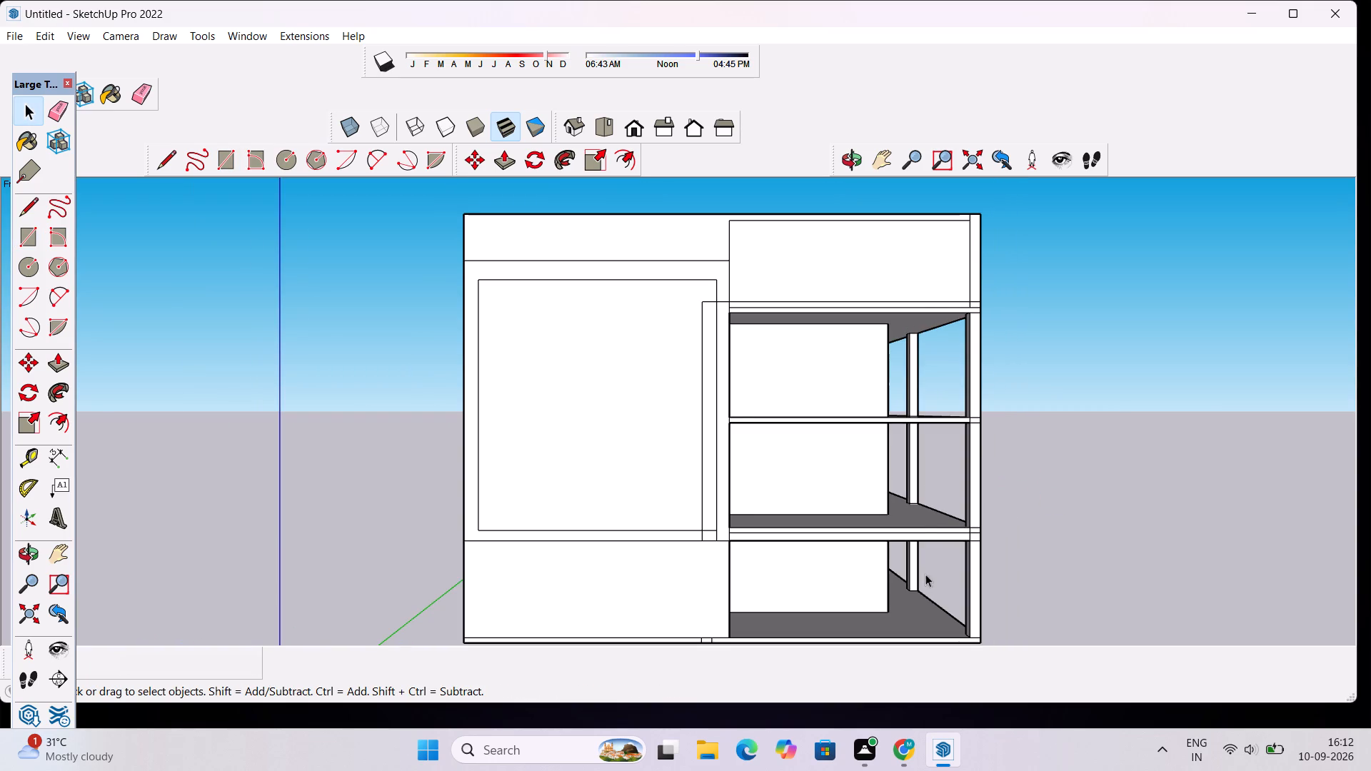
click(903, 238)
key(Delete)
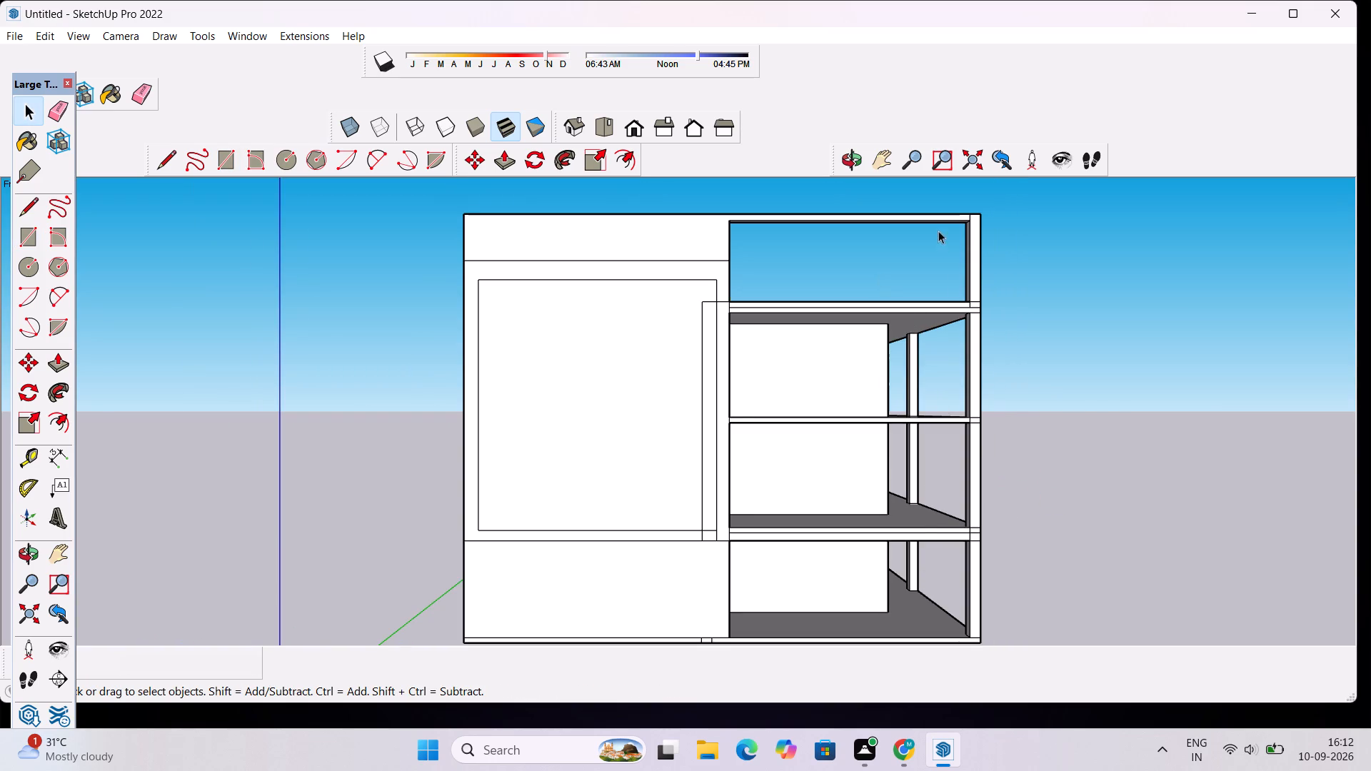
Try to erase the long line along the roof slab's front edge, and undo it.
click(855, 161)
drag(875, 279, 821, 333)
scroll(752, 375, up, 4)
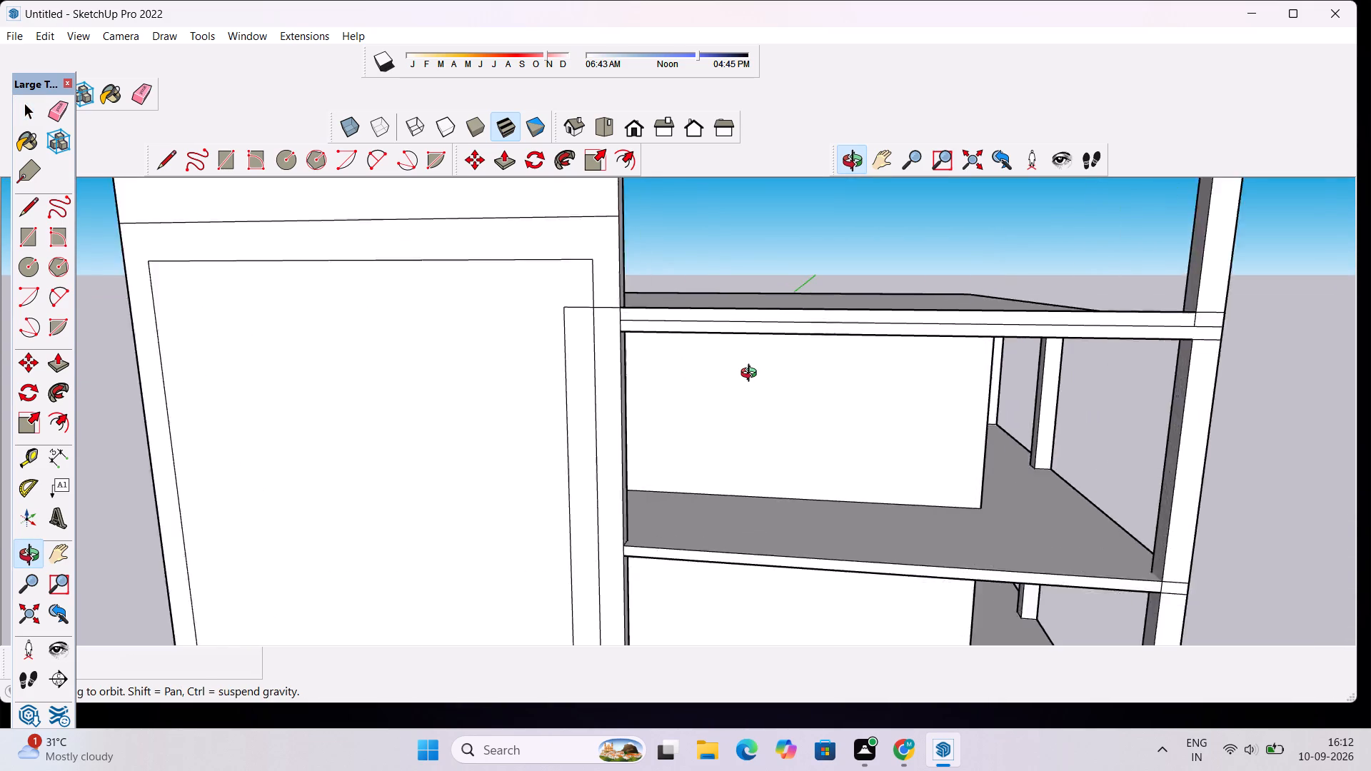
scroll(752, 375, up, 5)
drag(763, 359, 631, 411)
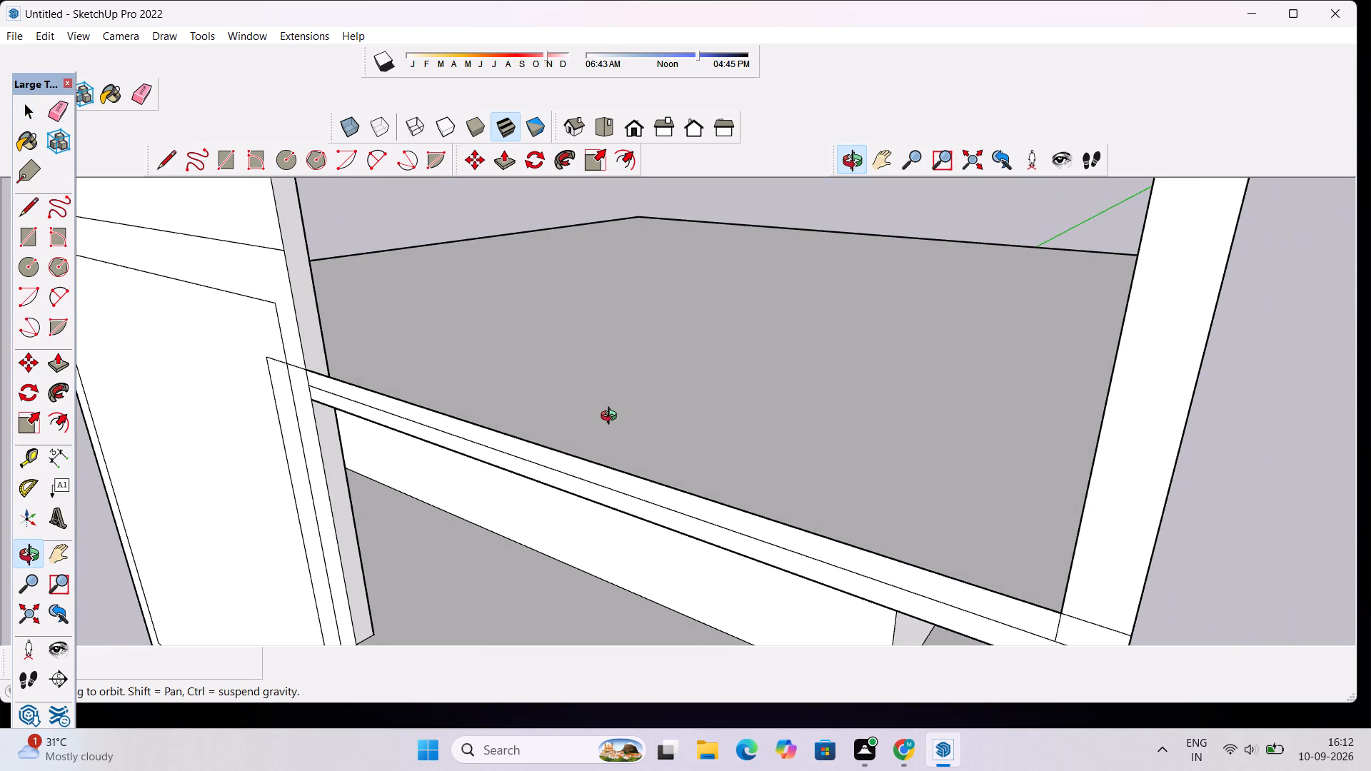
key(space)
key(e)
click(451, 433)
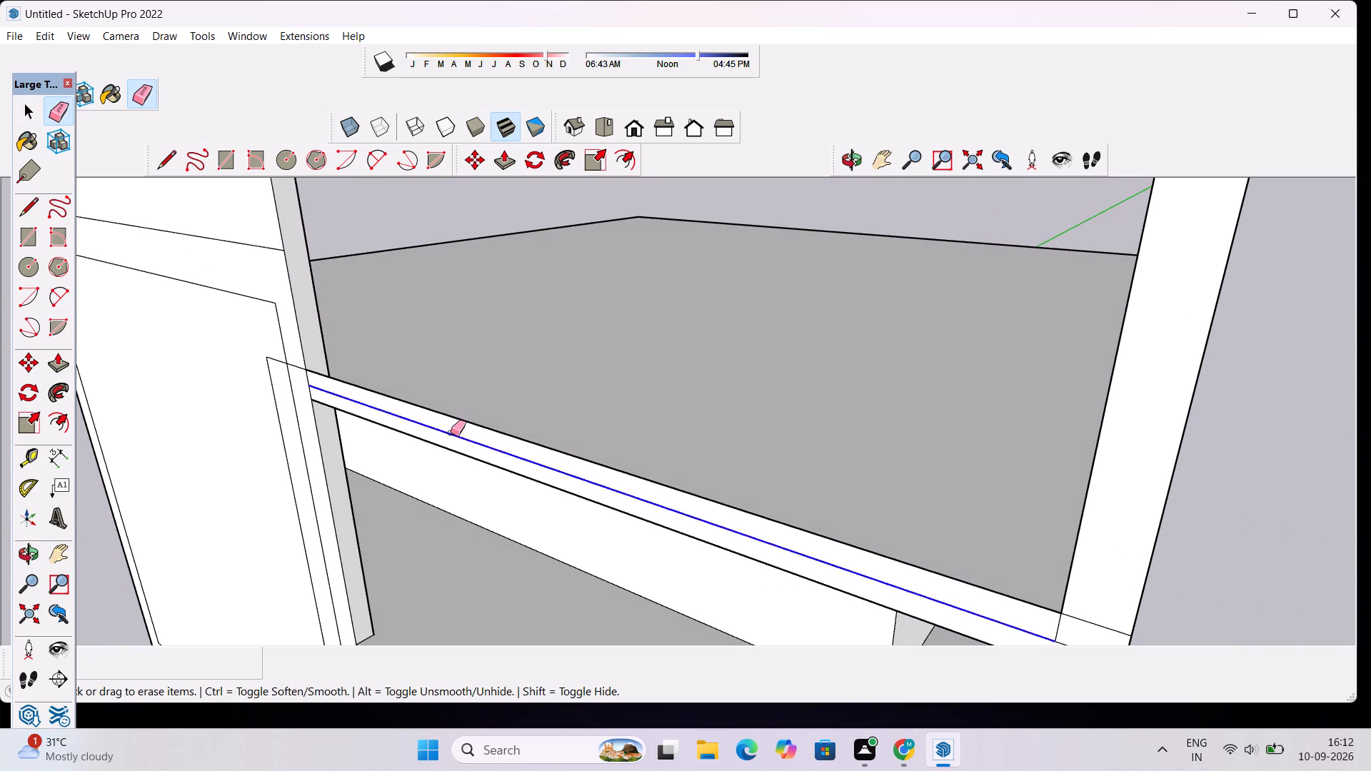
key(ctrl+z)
Erase the short horizontal and vertical line segments where the roof slab's front edge crosses the corner post.
scroll(419, 342, down, 6)
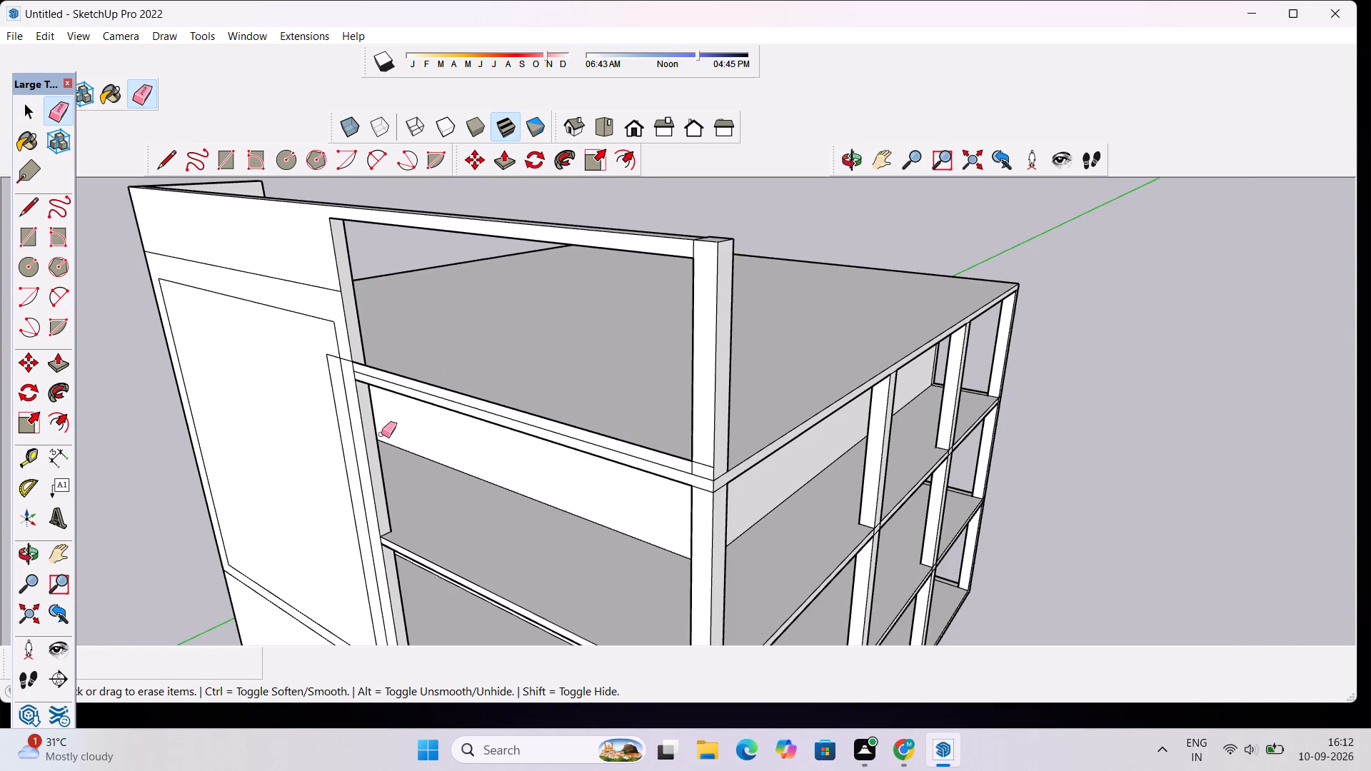
scroll(342, 411, up, 1)
click(849, 165)
drag(620, 321, 659, 292)
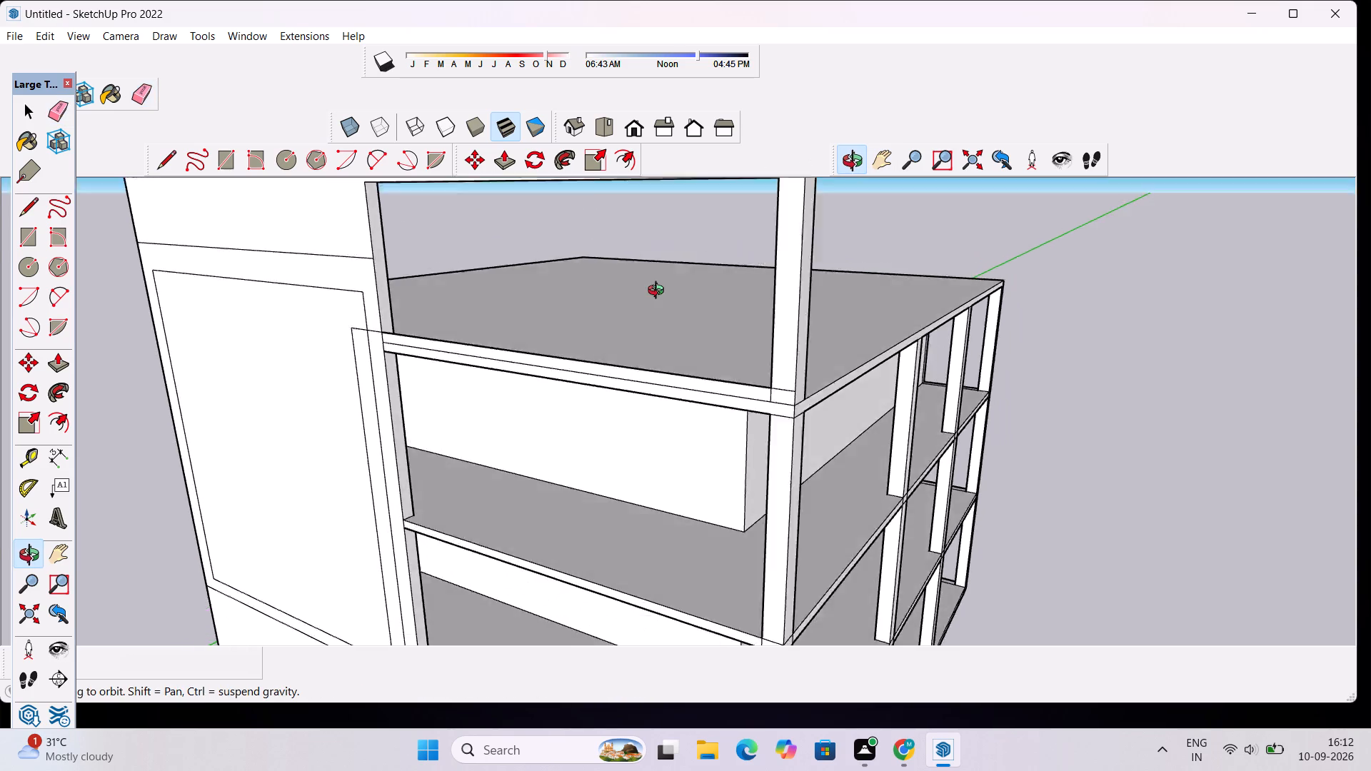
drag(659, 292, 703, 279)
scroll(808, 369, down, 1)
scroll(942, 342, up, 5)
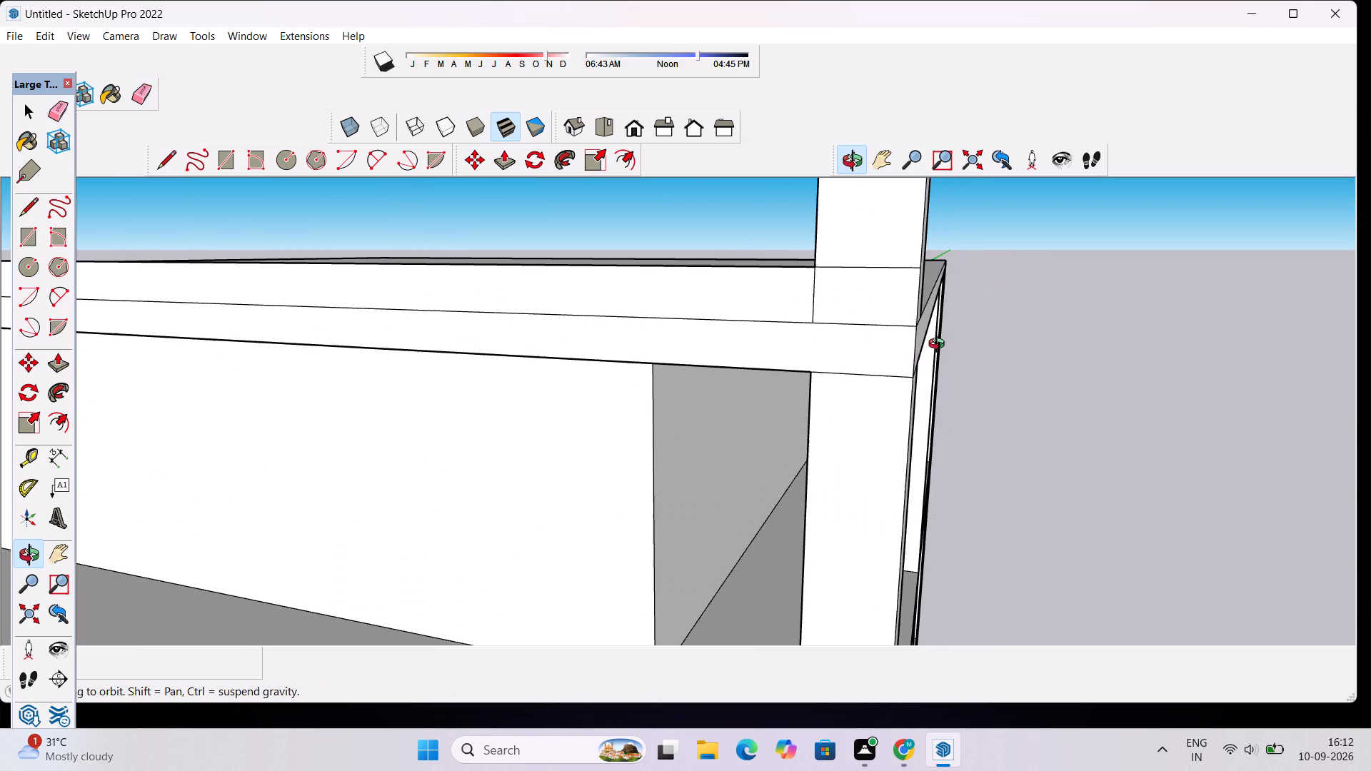
key(space)
scroll(893, 363, down, 4)
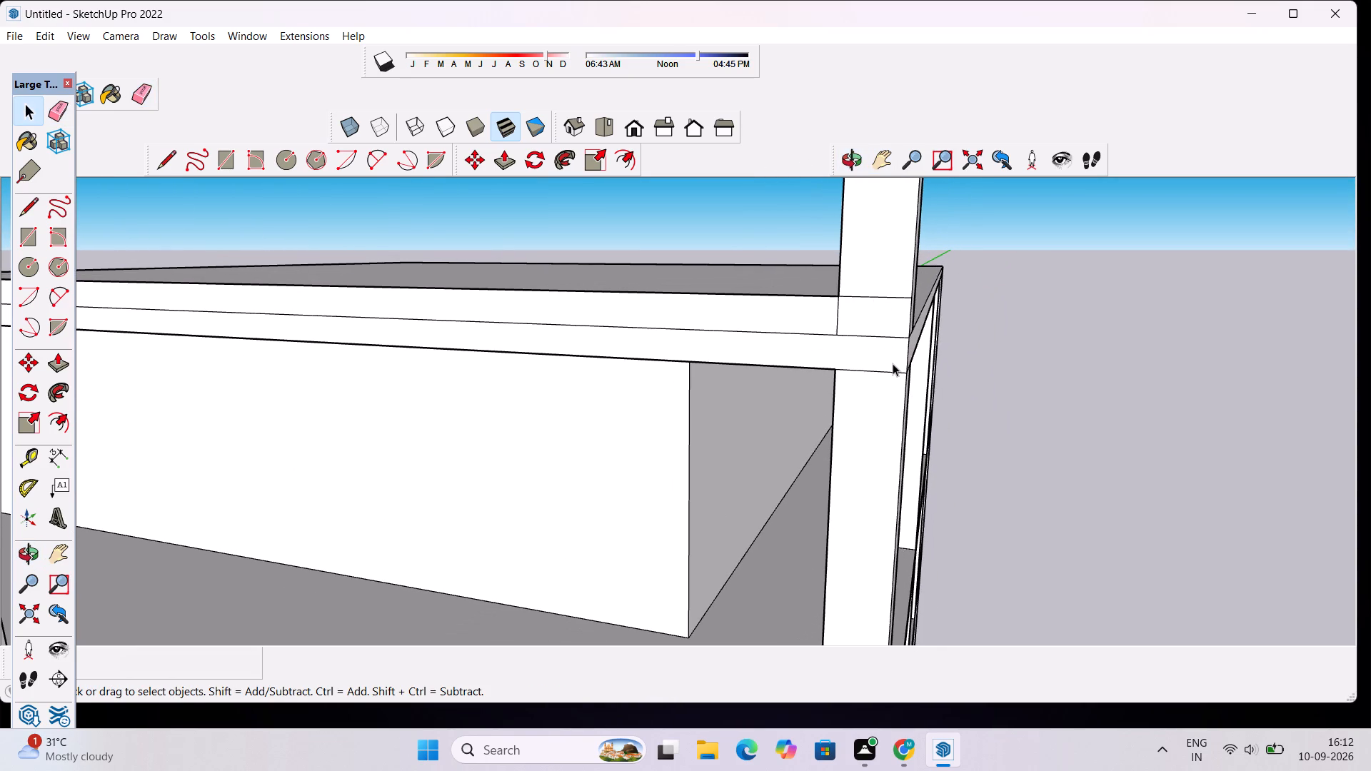
key(e)
click(880, 335)
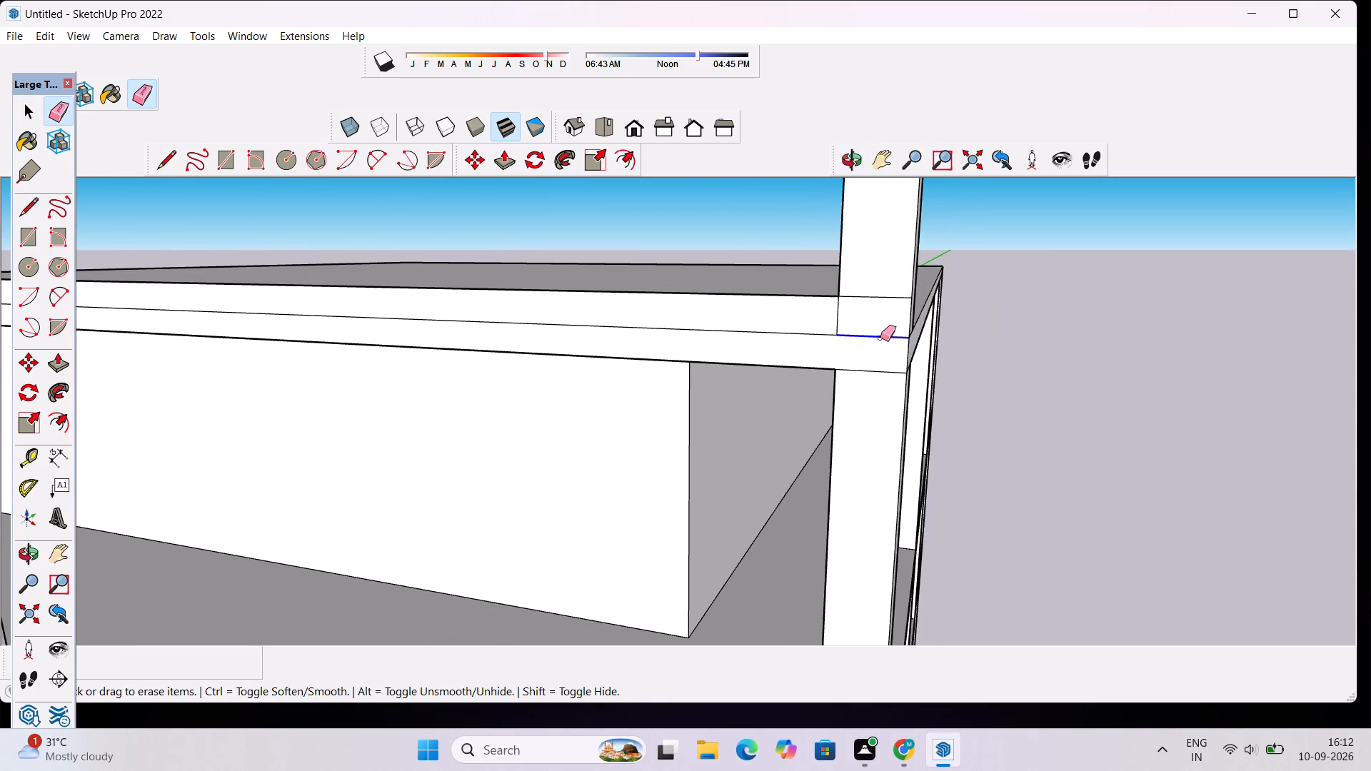
click(880, 338)
click(838, 314)
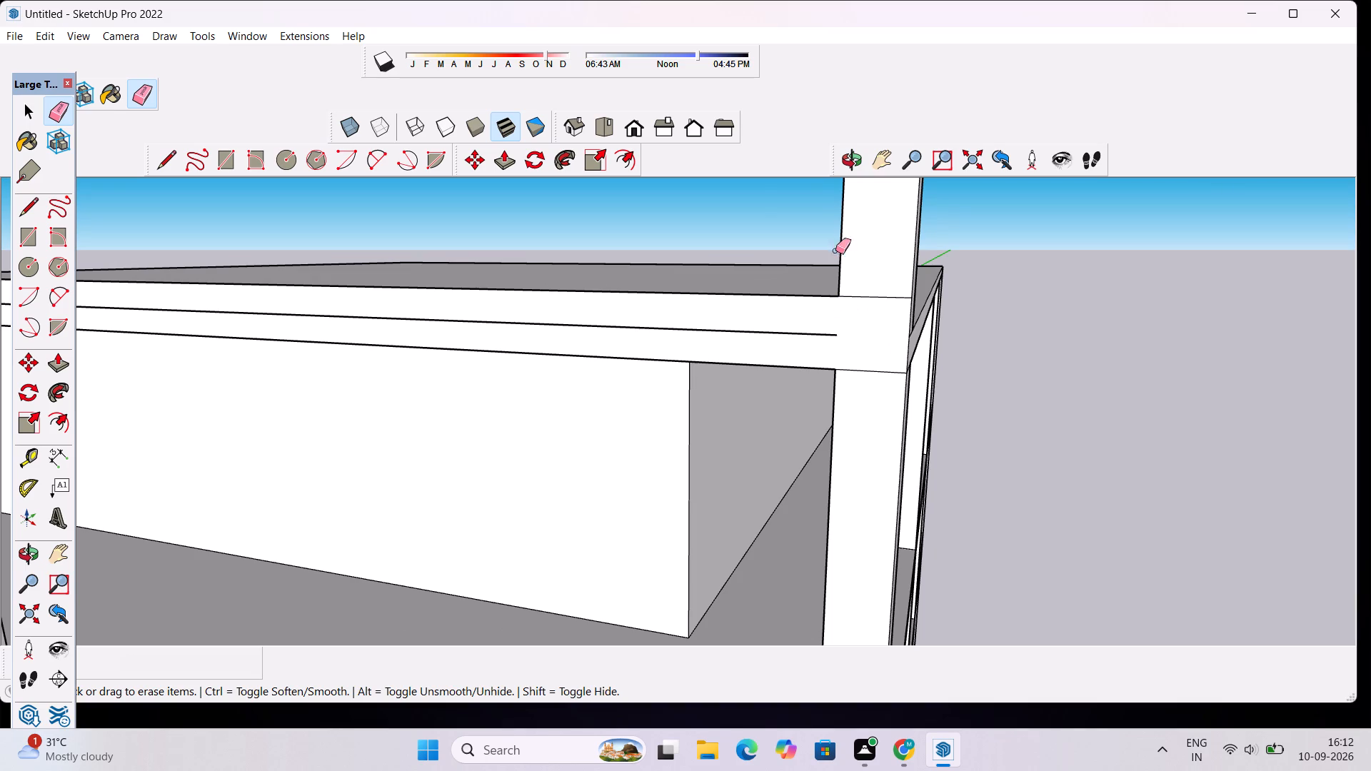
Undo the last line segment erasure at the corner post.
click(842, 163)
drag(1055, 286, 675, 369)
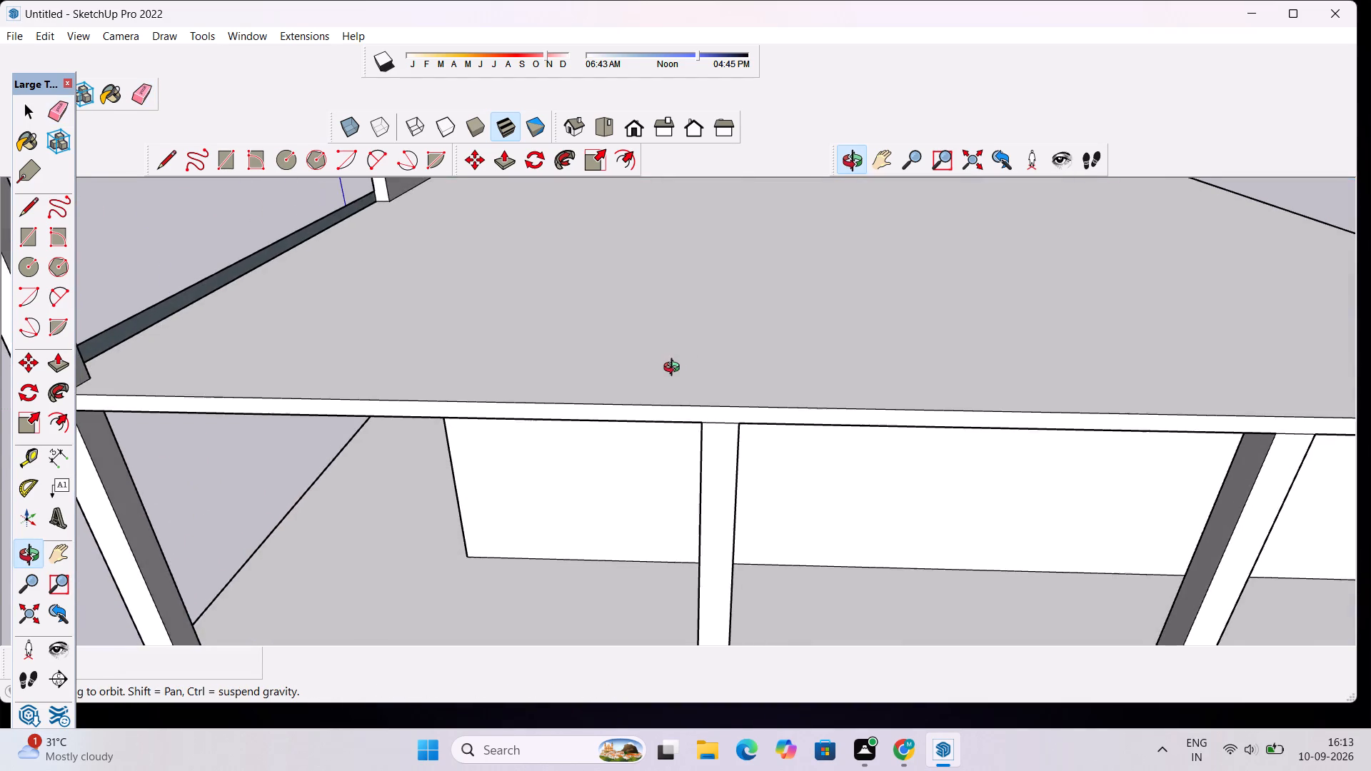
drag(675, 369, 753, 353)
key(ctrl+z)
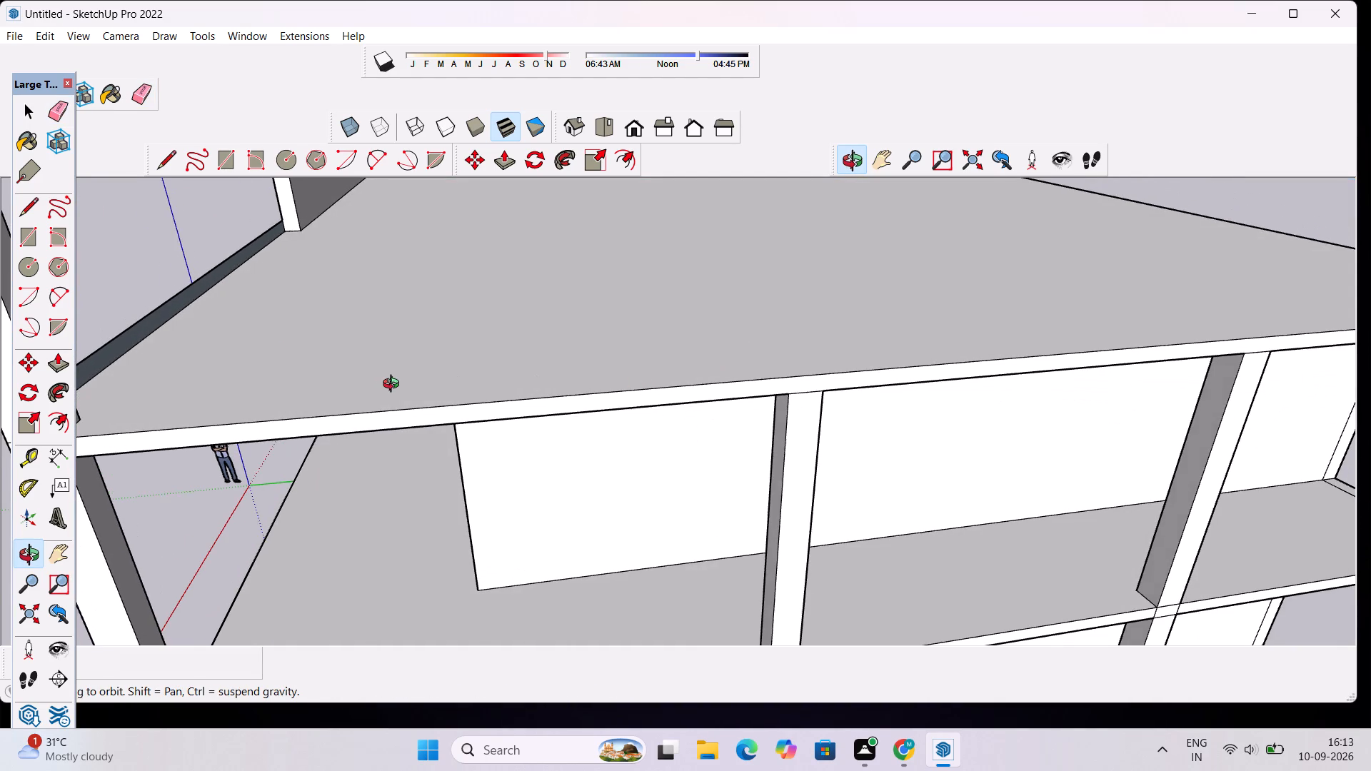
Push/Pull the inner face of the strip above the roof slab's front edge by 1' to match the post's depth.
scroll(273, 343, down, 6)
scroll(93, 345, up, 5)
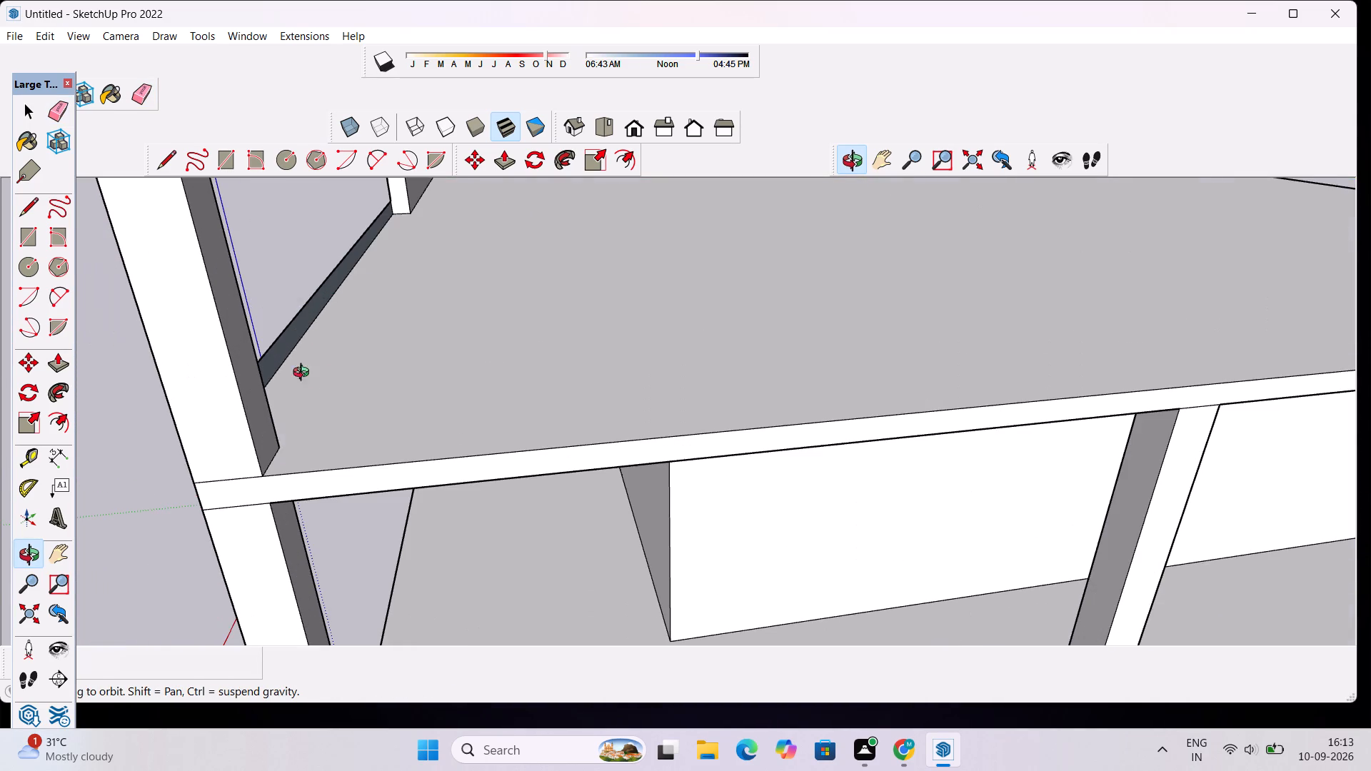
scroll(536, 350, down, 4)
drag(638, 420, 300, 465)
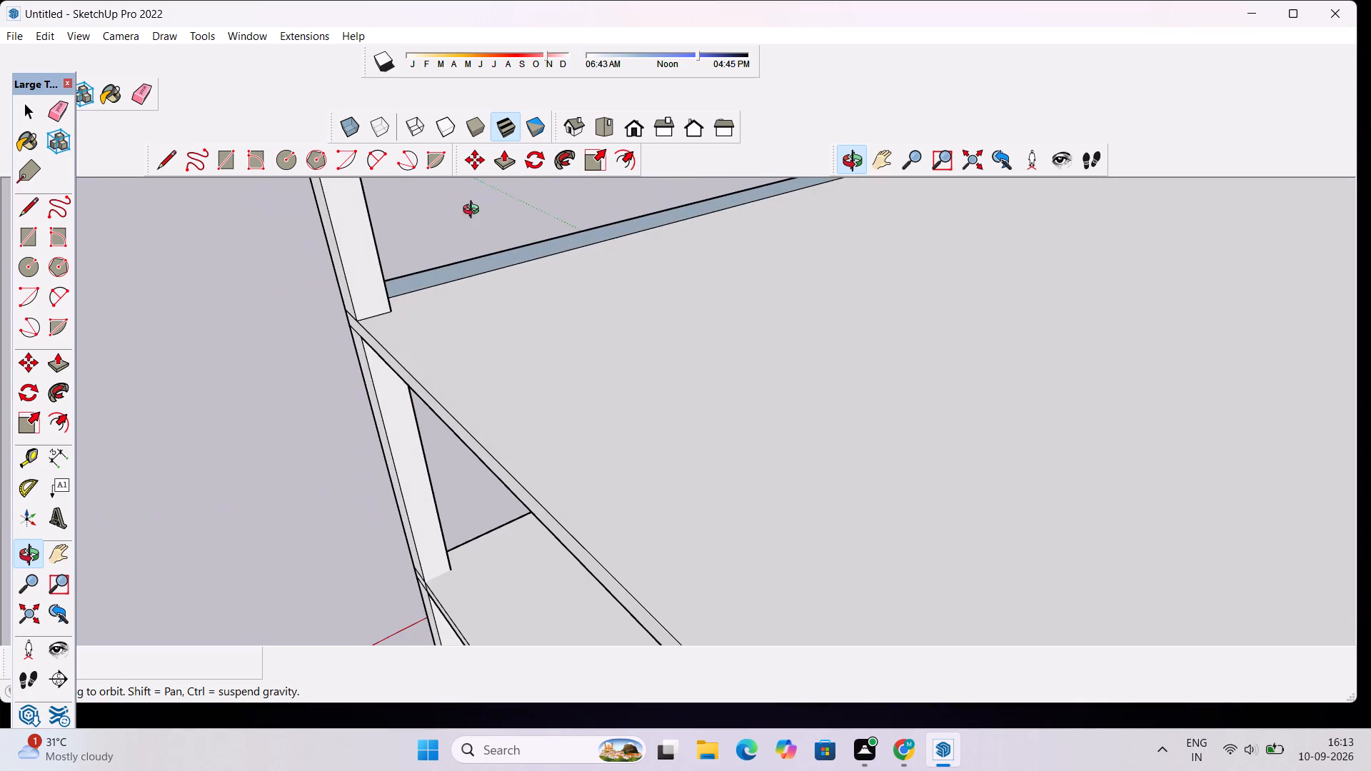
scroll(450, 248, up, 5)
key(space)
click(438, 362)
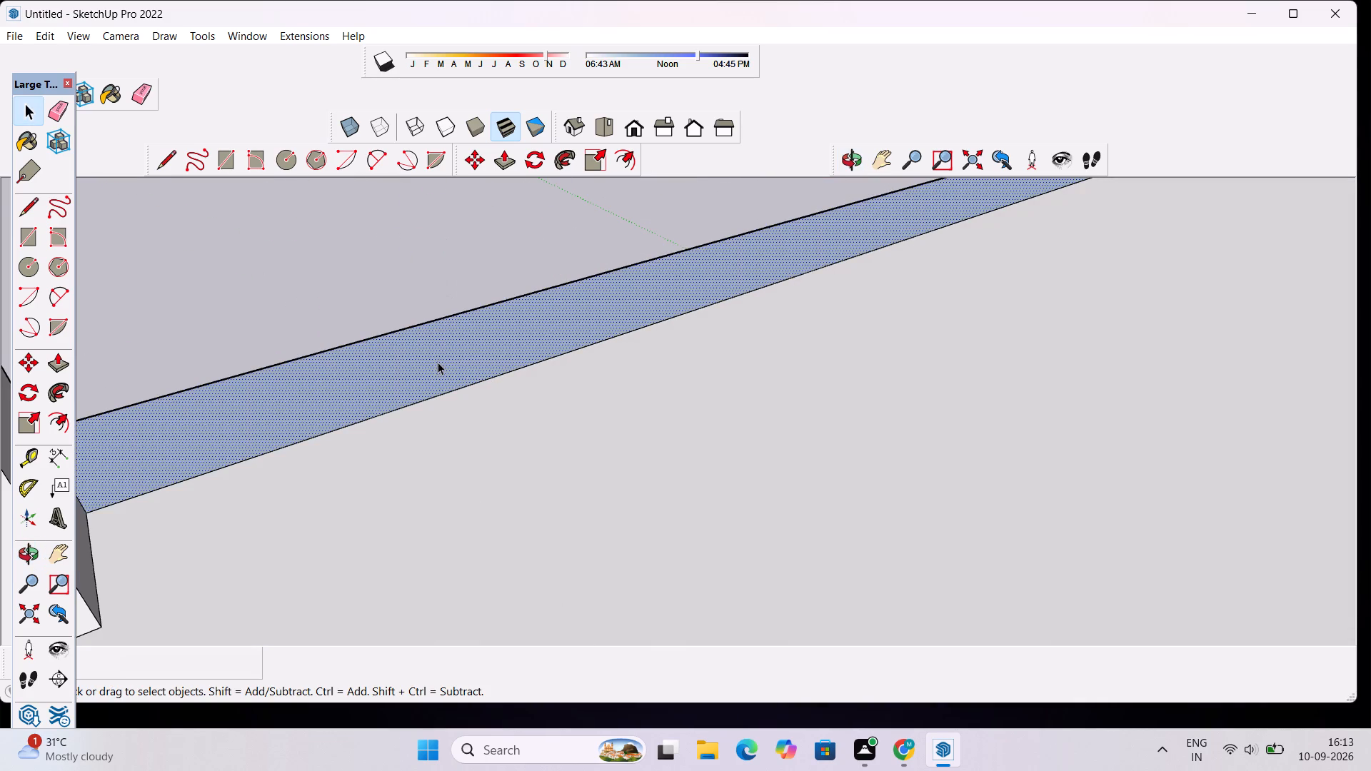
key(p)
click(438, 362)
scroll(456, 359, down, 8)
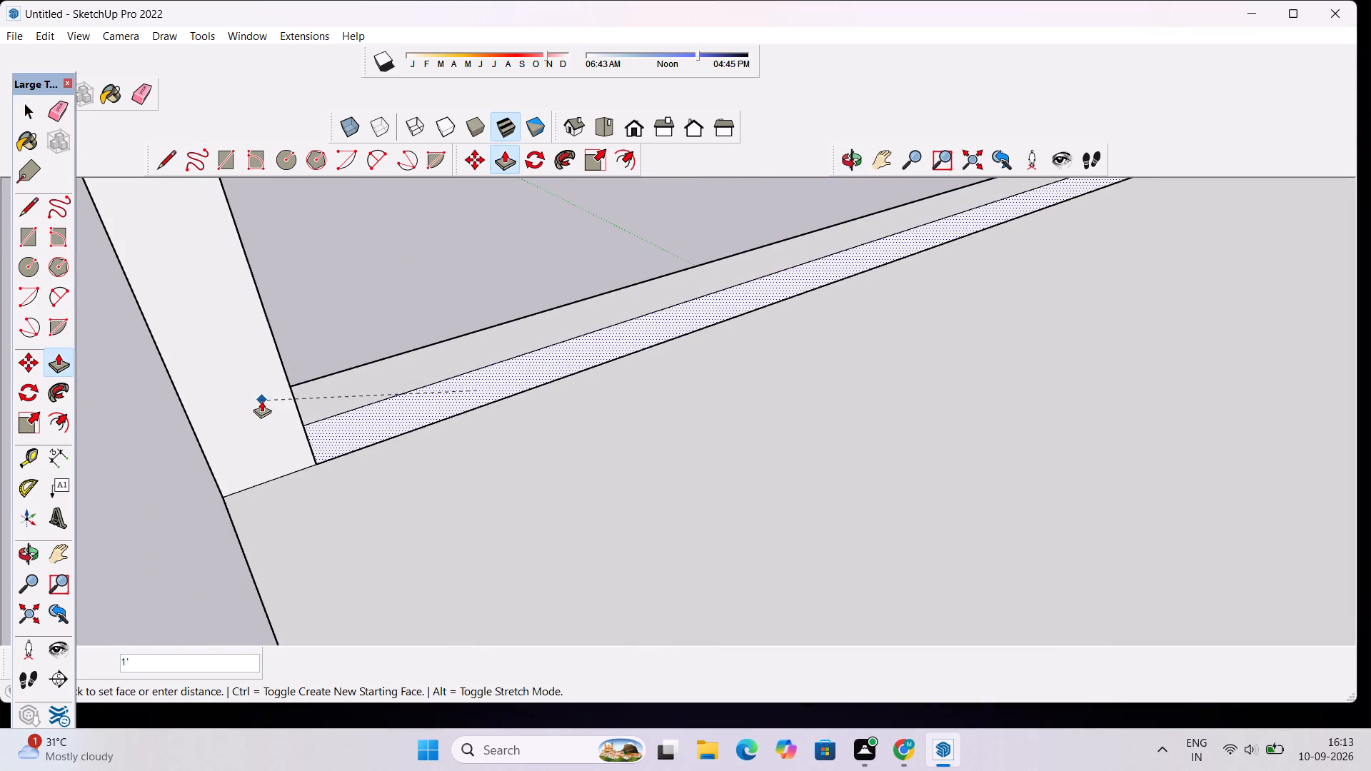
click(261, 401)
scroll(300, 383, down, 6)
Erase the long line along the roof slab's front edge and the short vertical line at the corner post.
click(840, 157)
drag(422, 346, 465, 335)
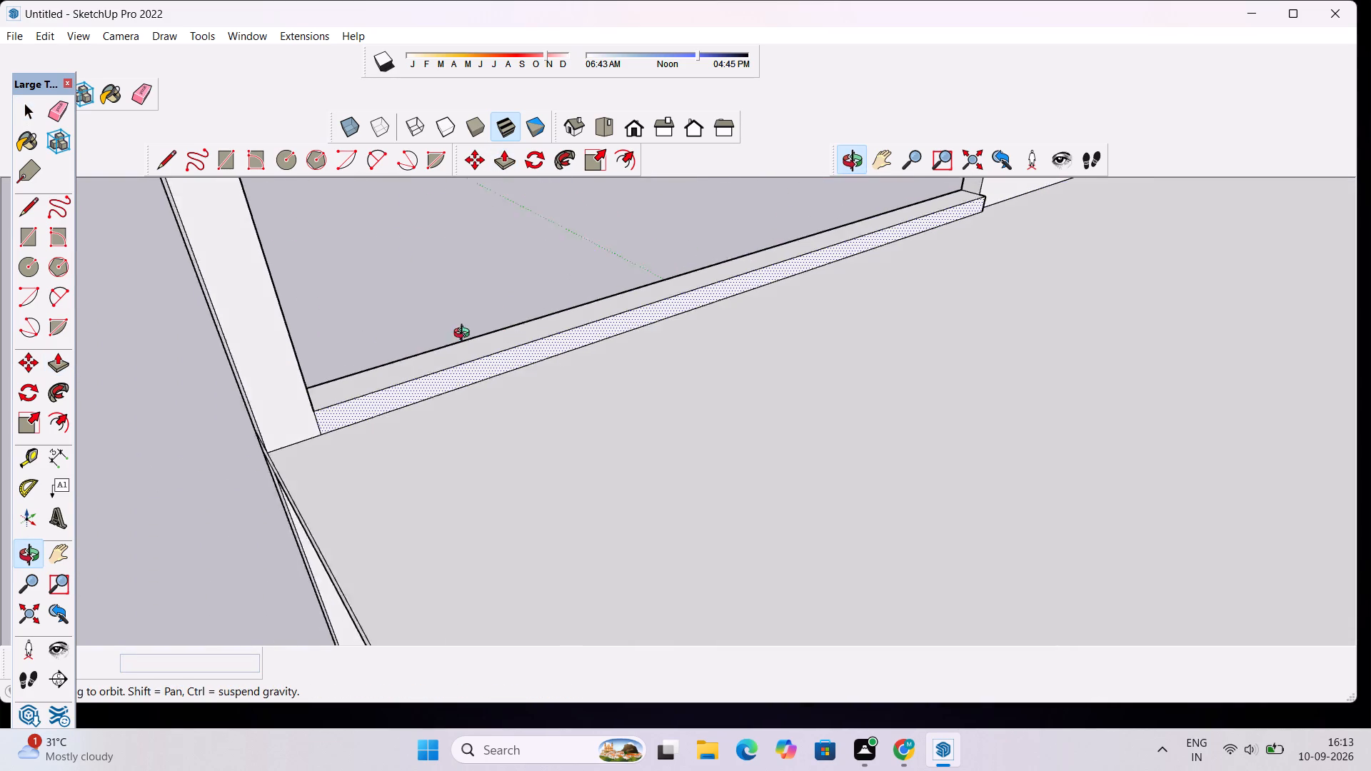
drag(465, 335, 1048, 256)
drag(1044, 328, 986, 375)
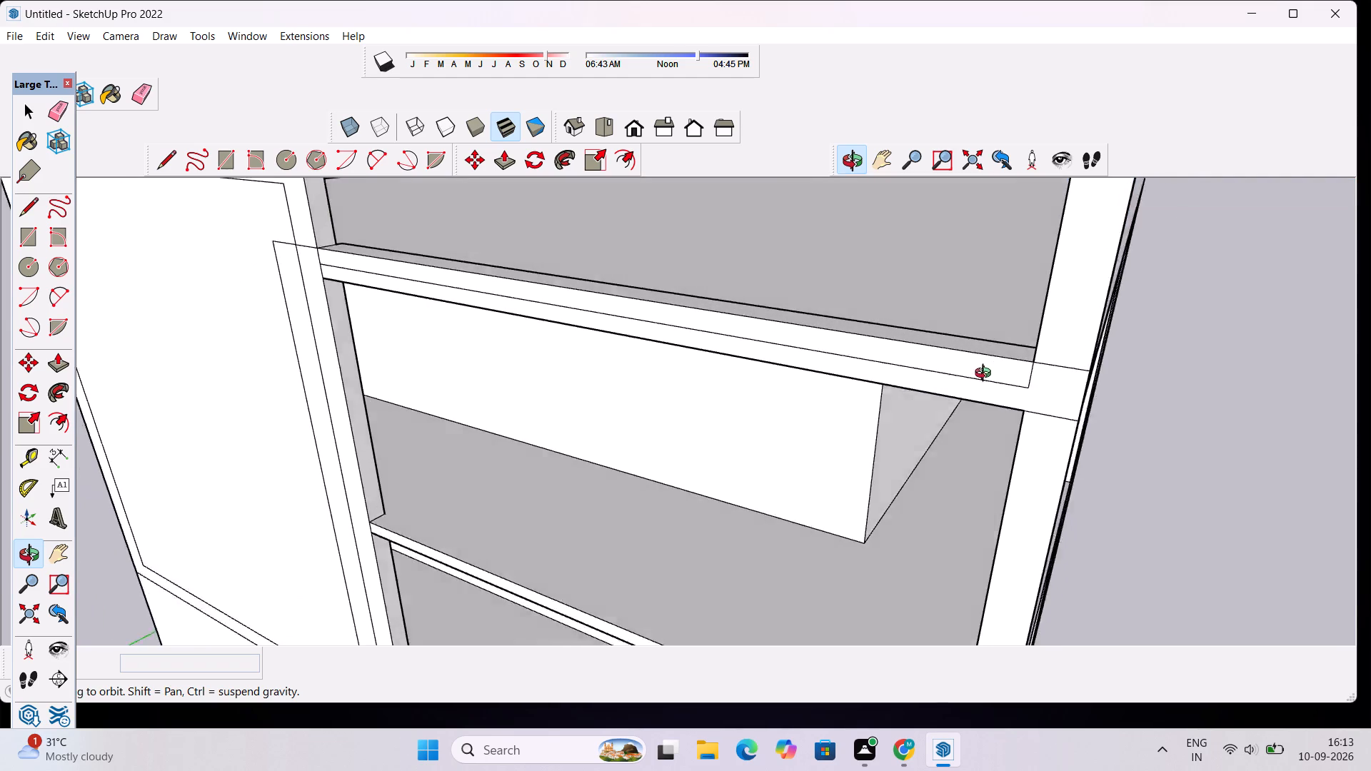
drag(986, 375, 981, 378)
key(e)
click(868, 376)
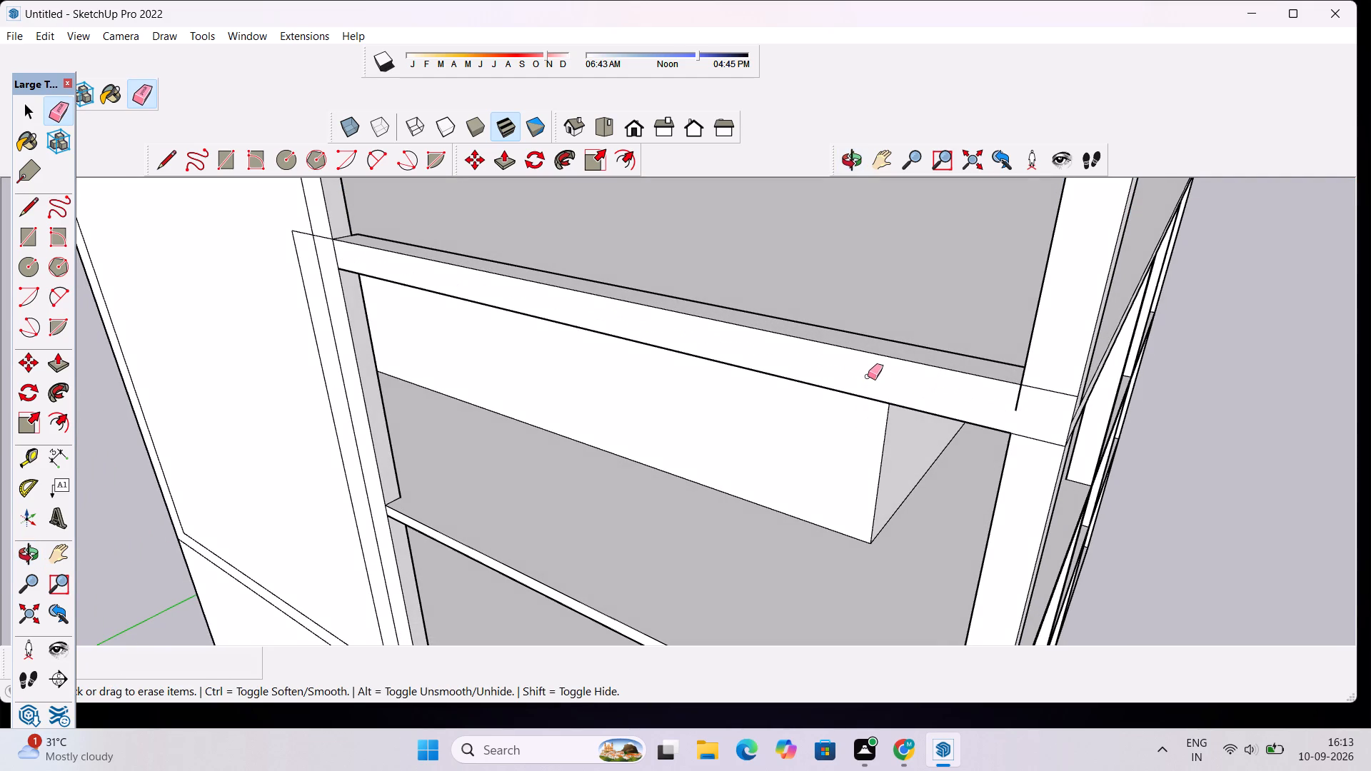
click(1020, 394)
Erase the short vertical edge segment where the roof slab's front strip meets the framed wall.
click(853, 169)
drag(928, 248, 805, 265)
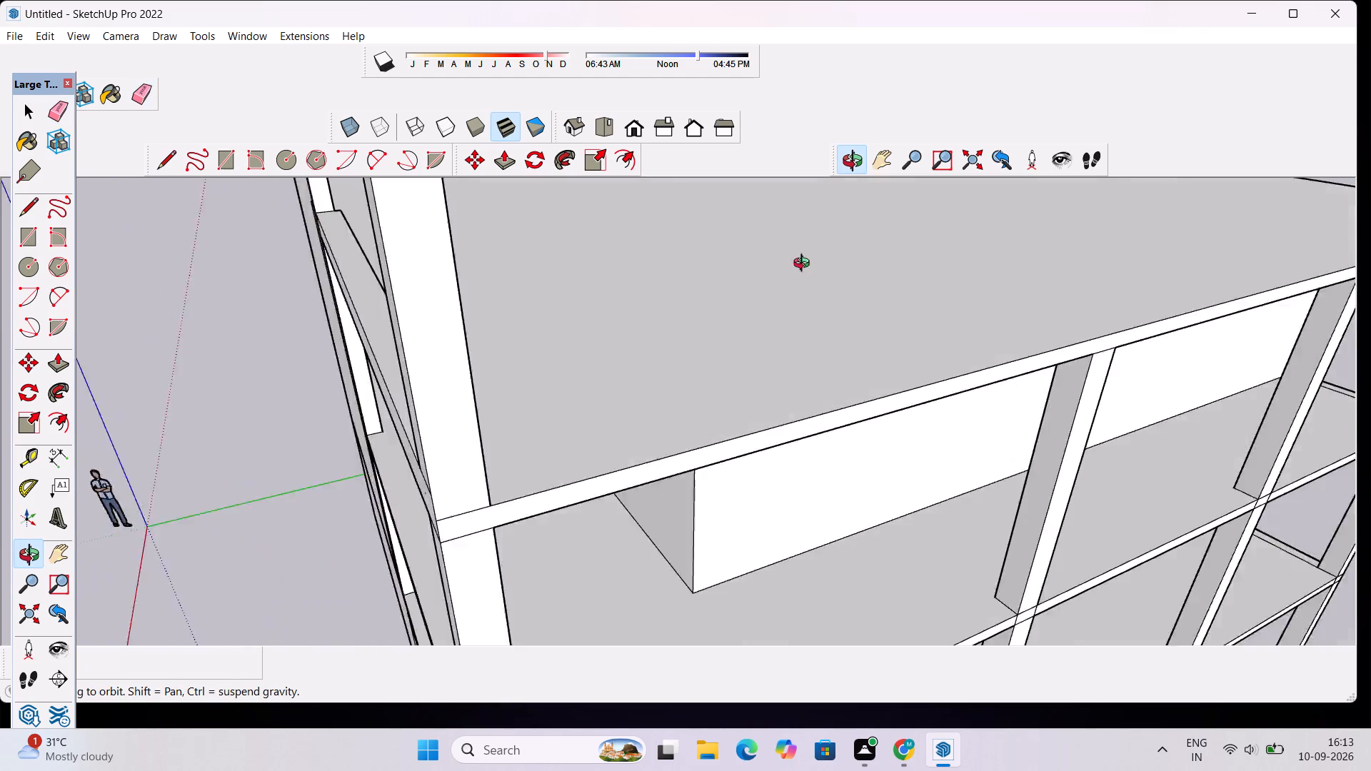
drag(805, 265, 983, 246)
scroll(388, 301, down, 5)
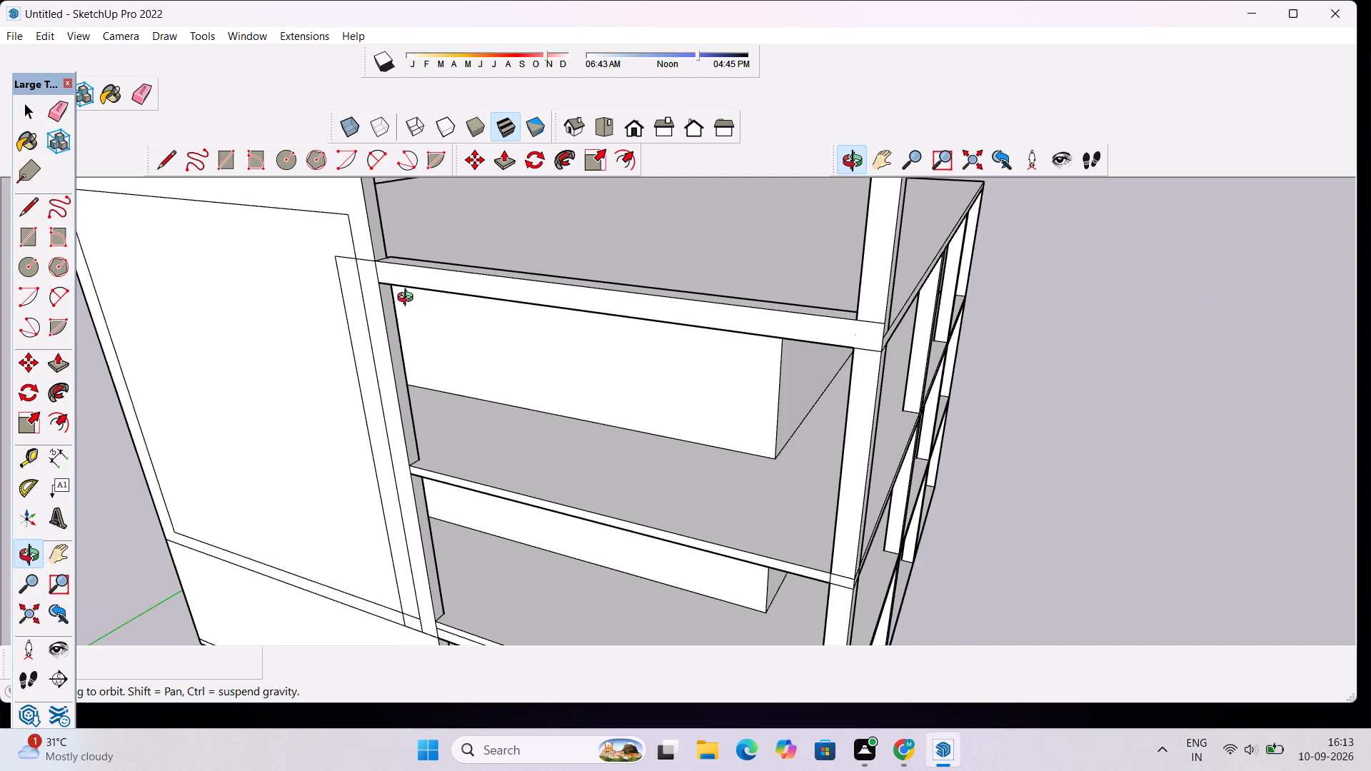
key(e)
click(377, 278)
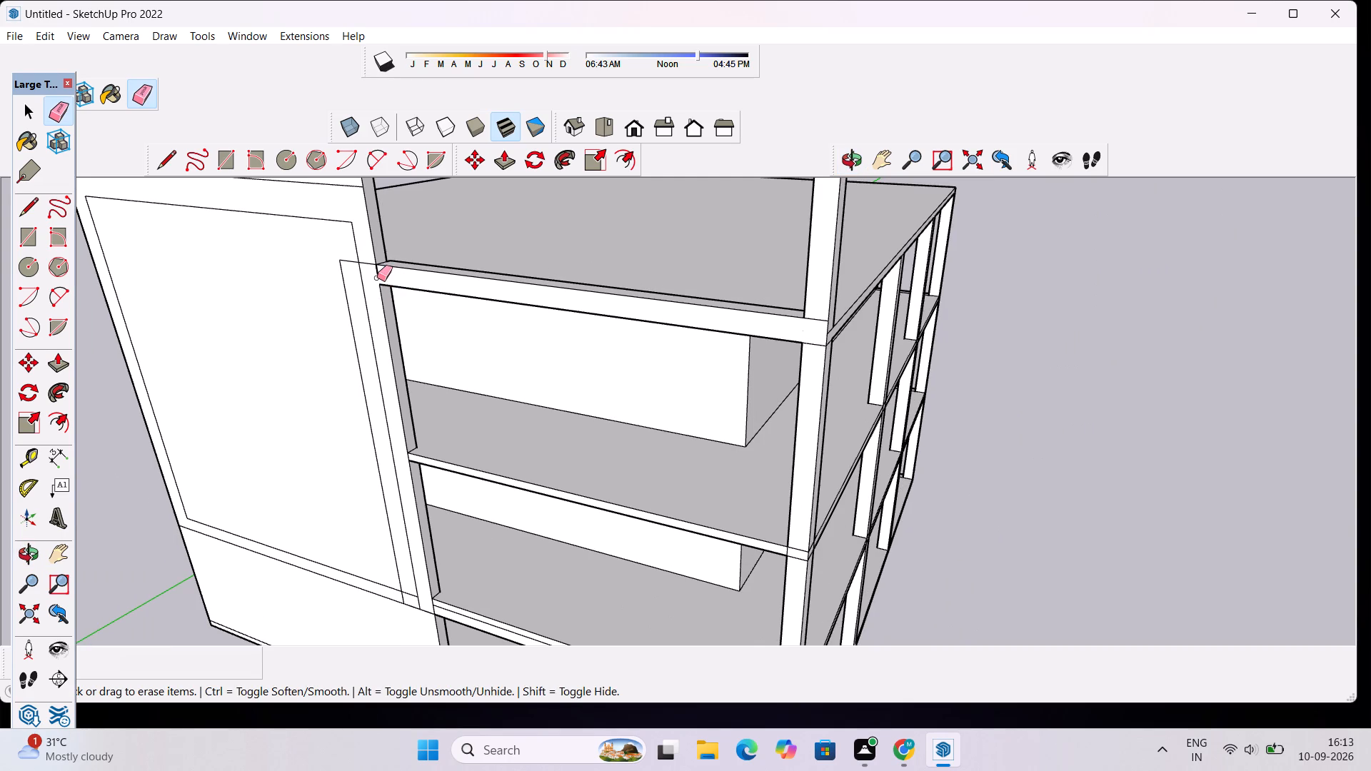
click(379, 273)
Examine the roof slab's front edge and its joint with the corner post from several angles.
click(861, 160)
drag(860, 186, 668, 223)
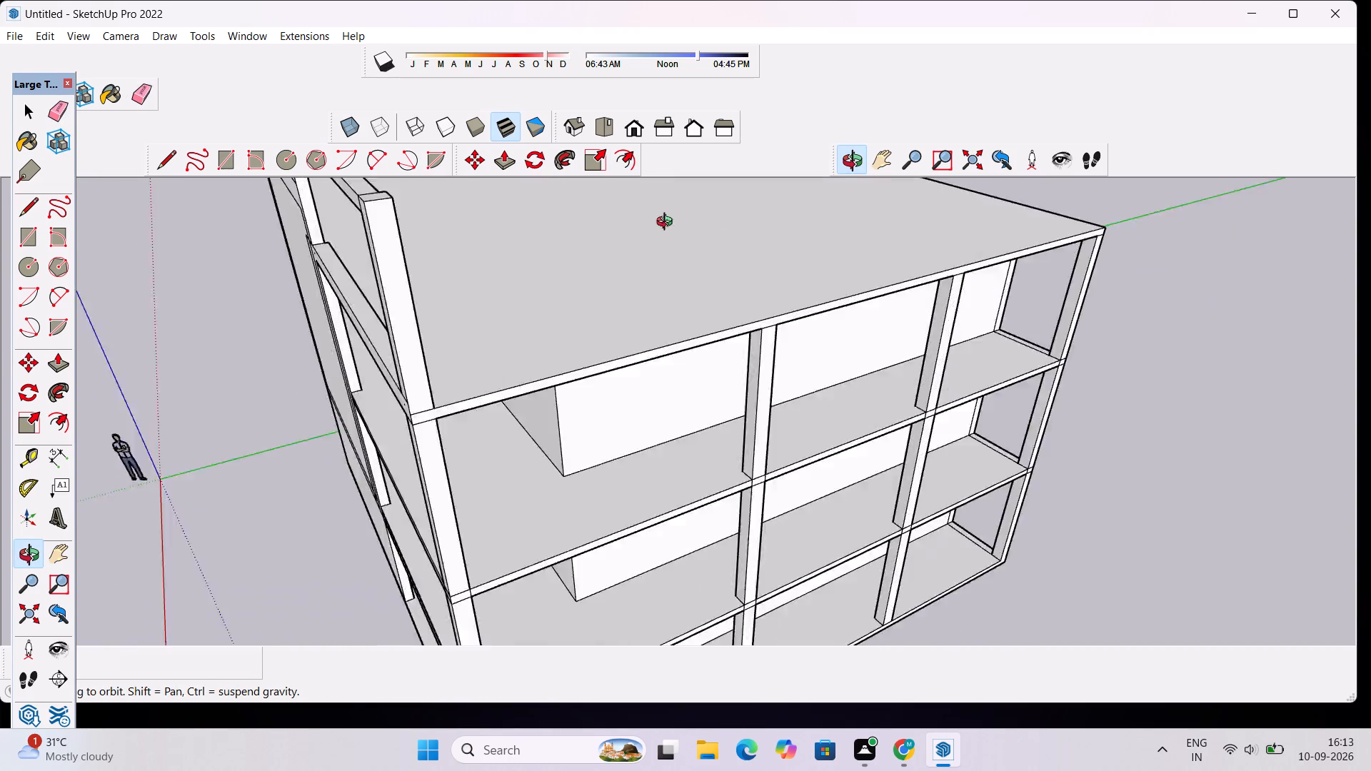
drag(668, 223, 912, 228)
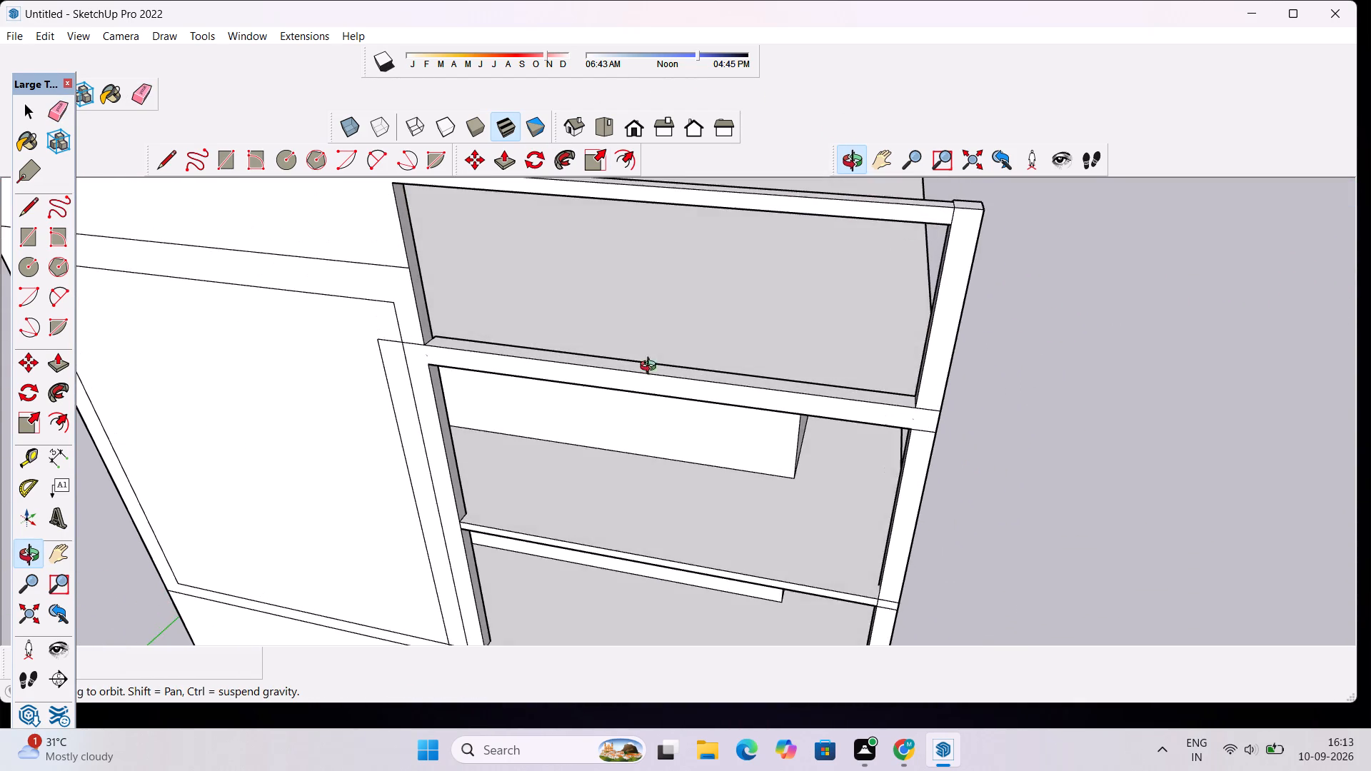
scroll(515, 420, down, 6)
drag(526, 509, 563, 403)
scroll(758, 311, up, 7)
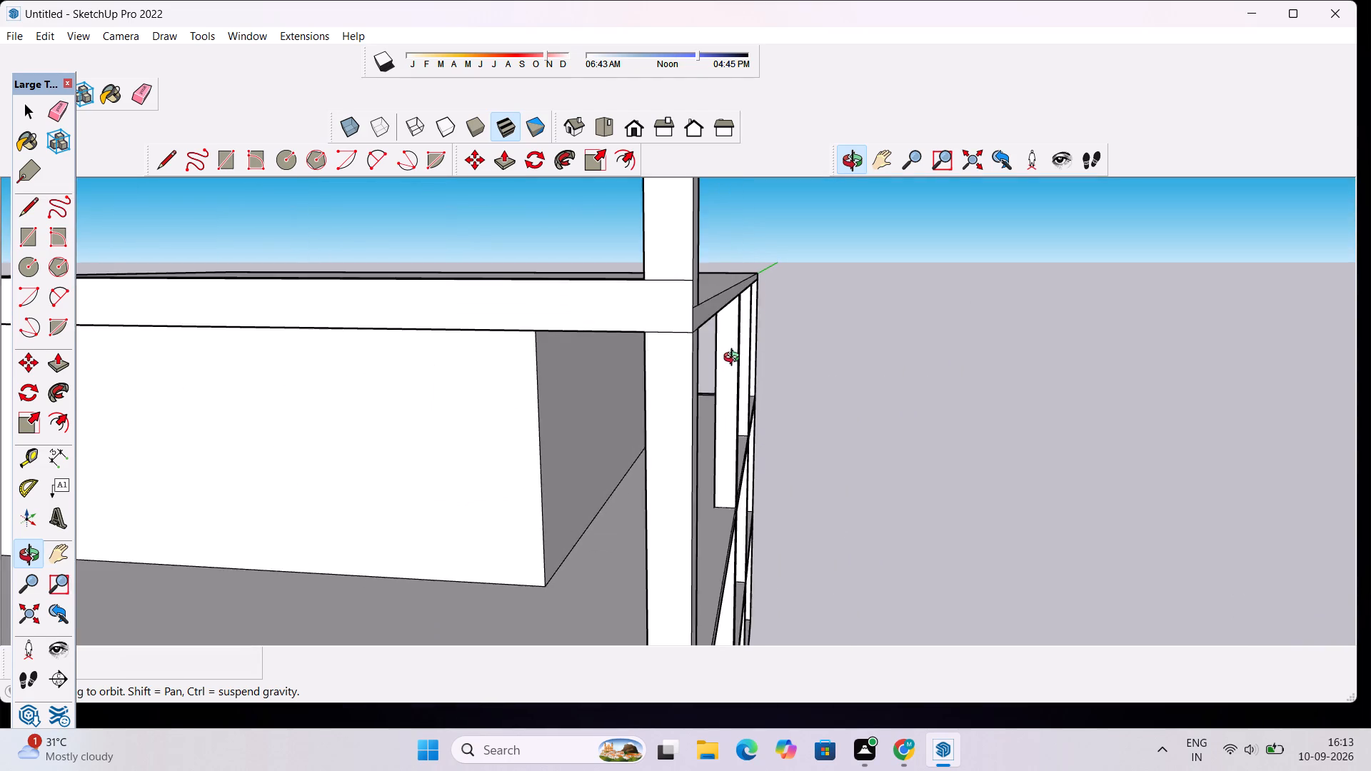
Erase the line where the underside of the roof slab's front strip crosses the corner post.
scroll(735, 359, up, 2)
click(735, 359)
key(e)
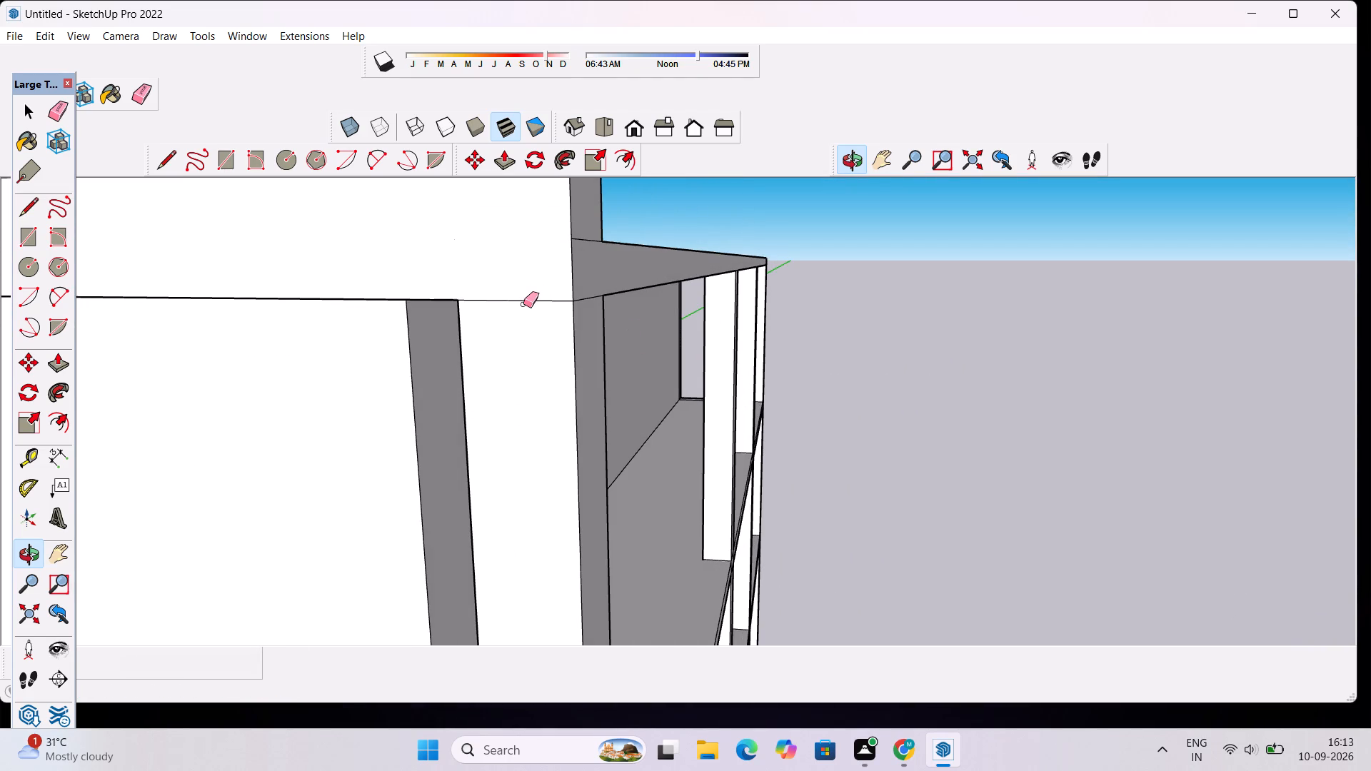
click(524, 300)
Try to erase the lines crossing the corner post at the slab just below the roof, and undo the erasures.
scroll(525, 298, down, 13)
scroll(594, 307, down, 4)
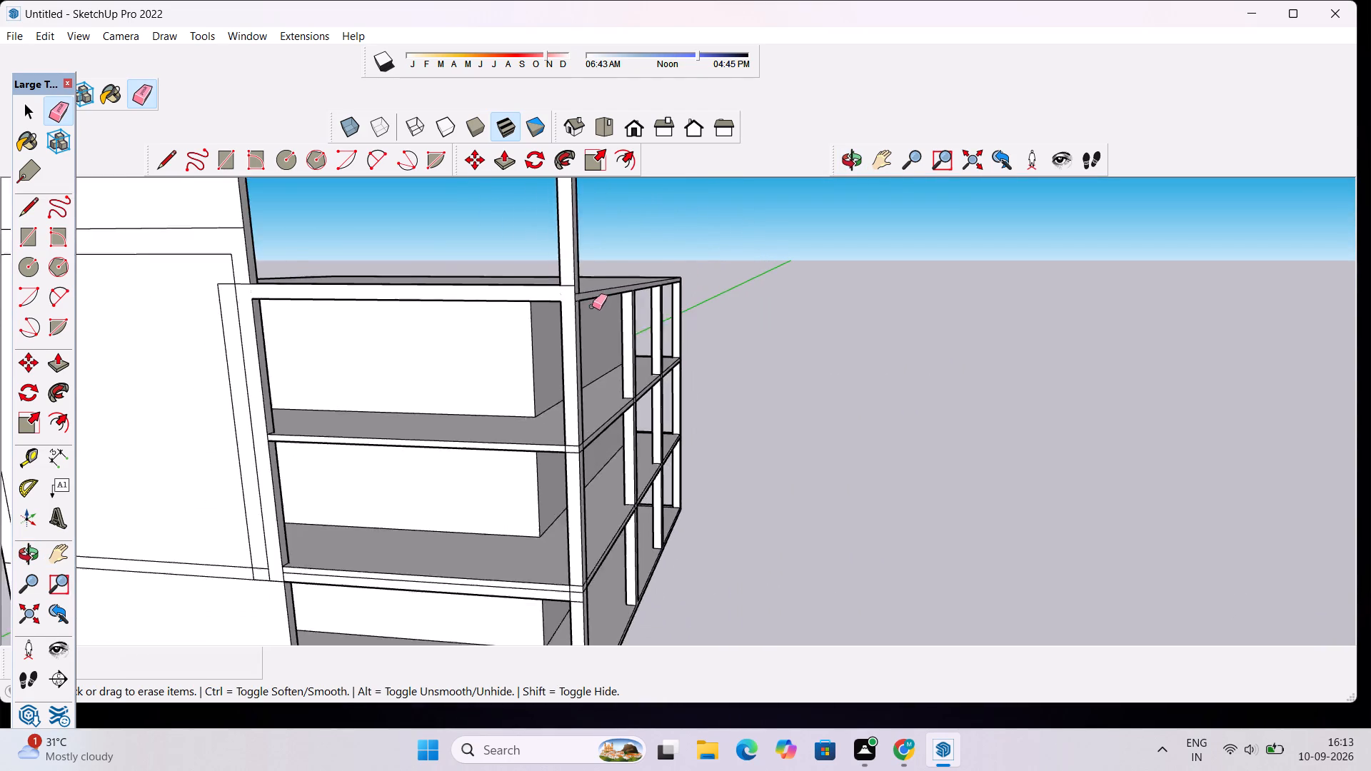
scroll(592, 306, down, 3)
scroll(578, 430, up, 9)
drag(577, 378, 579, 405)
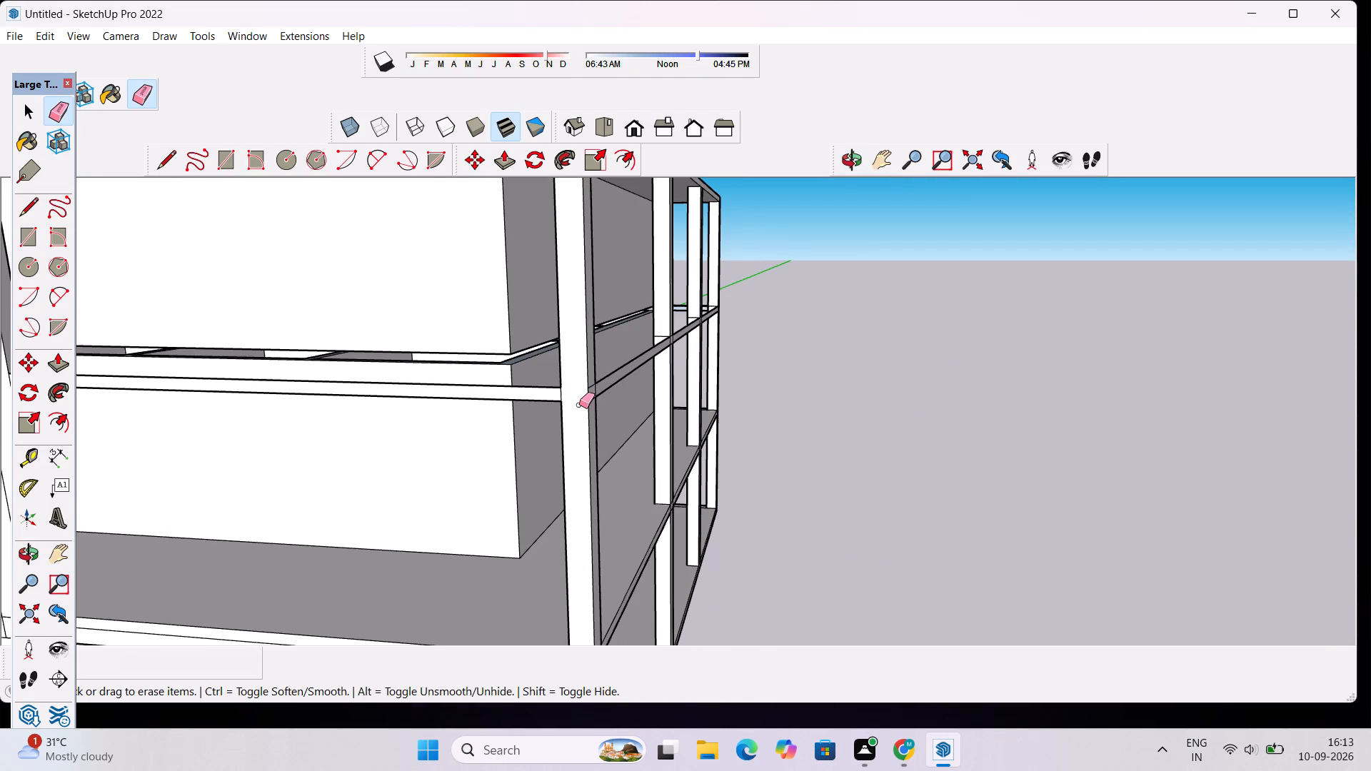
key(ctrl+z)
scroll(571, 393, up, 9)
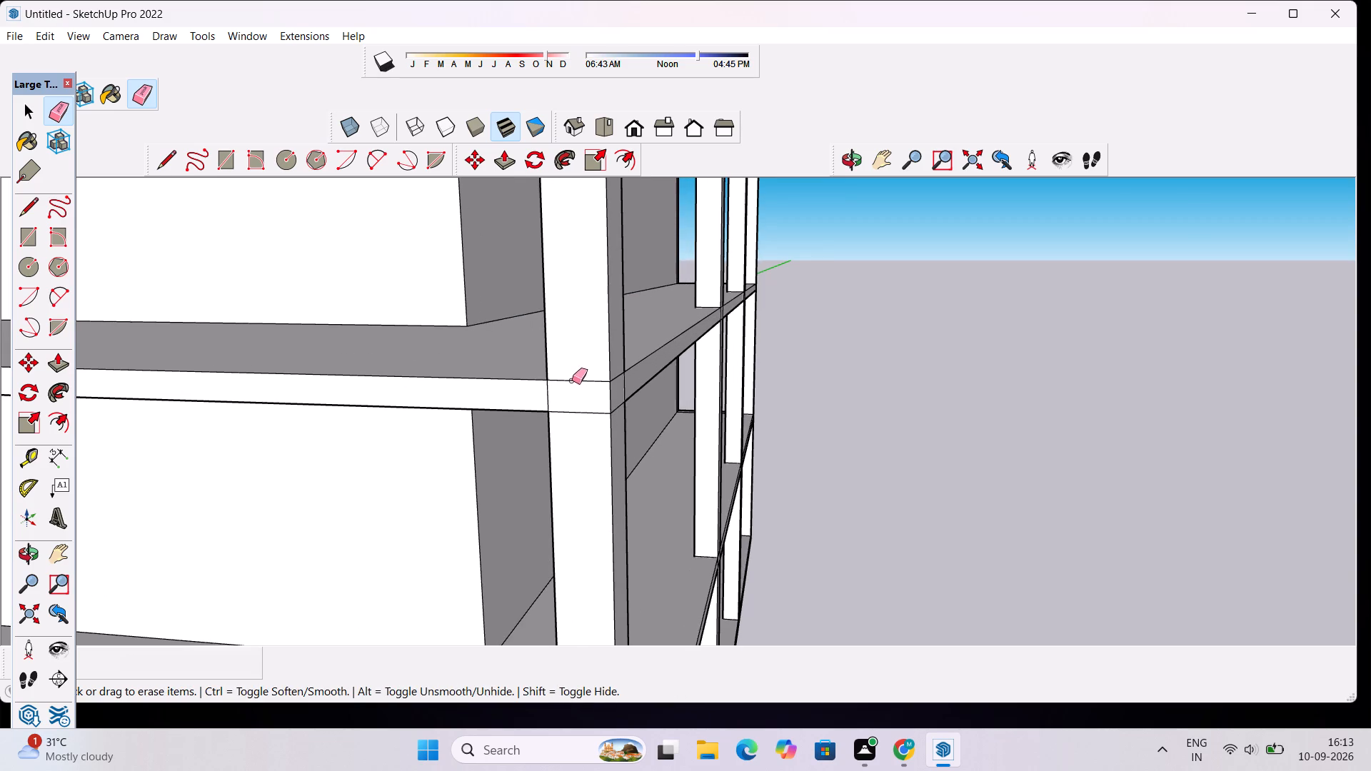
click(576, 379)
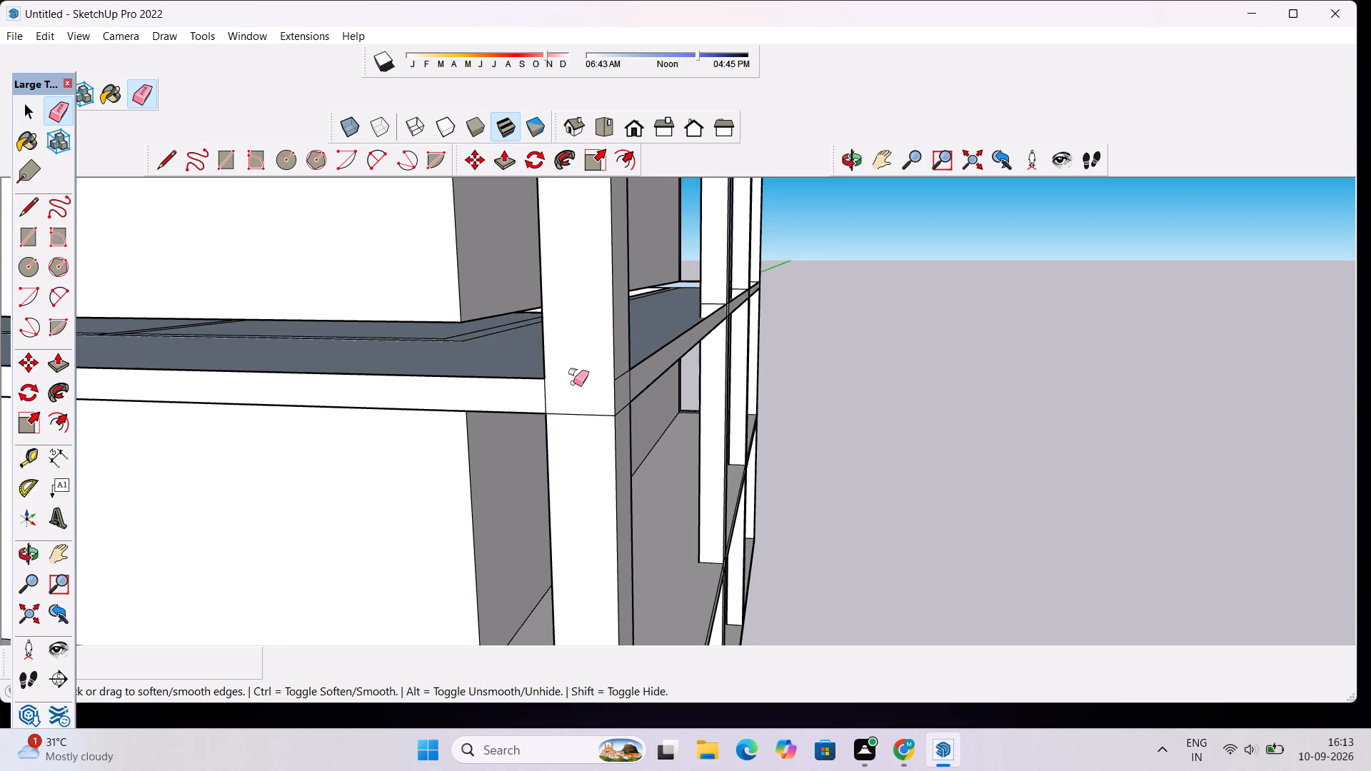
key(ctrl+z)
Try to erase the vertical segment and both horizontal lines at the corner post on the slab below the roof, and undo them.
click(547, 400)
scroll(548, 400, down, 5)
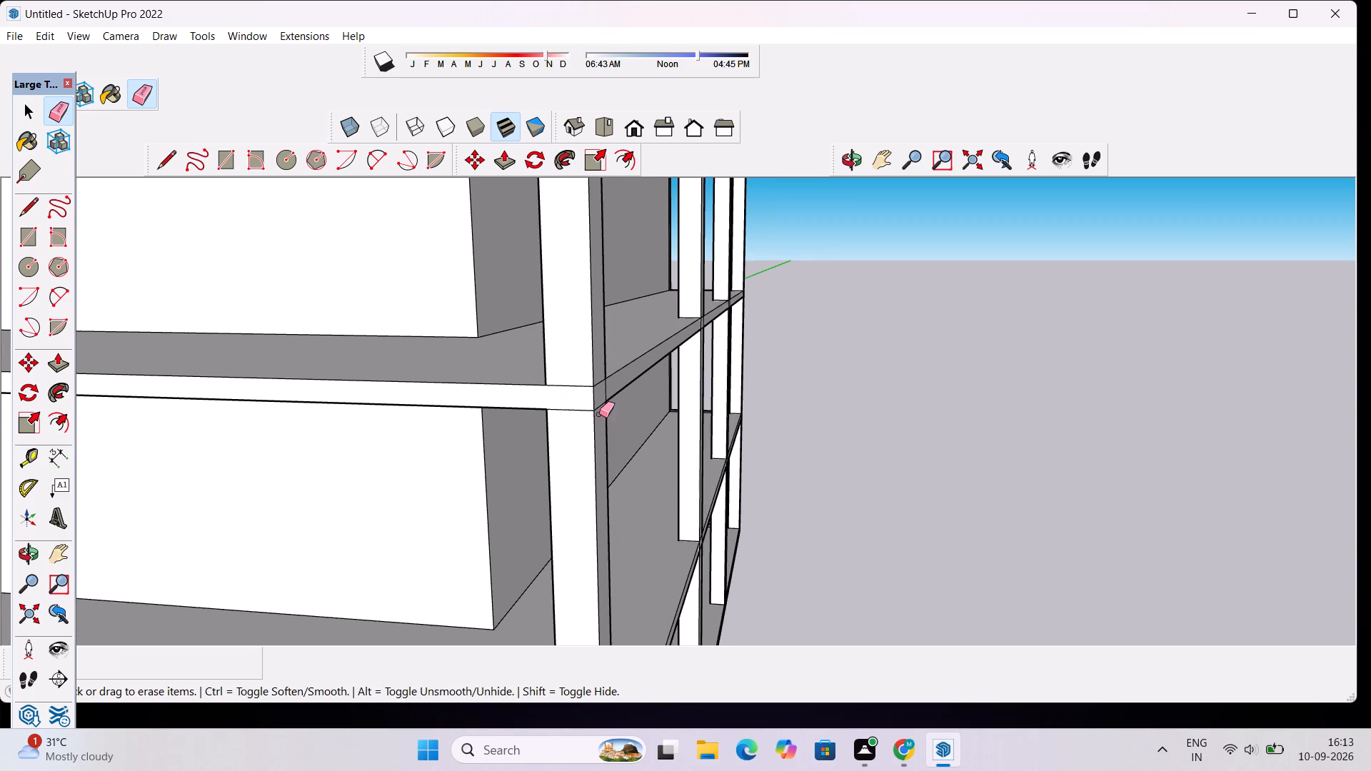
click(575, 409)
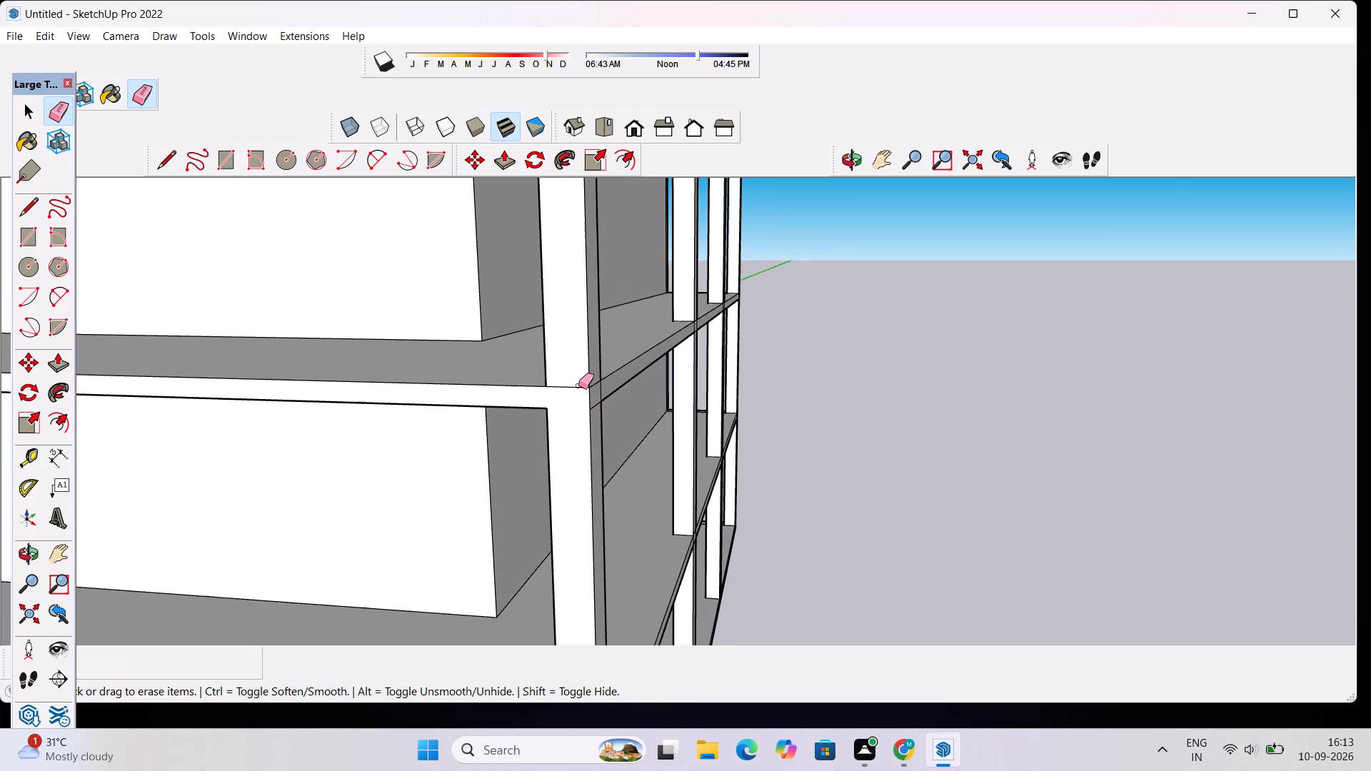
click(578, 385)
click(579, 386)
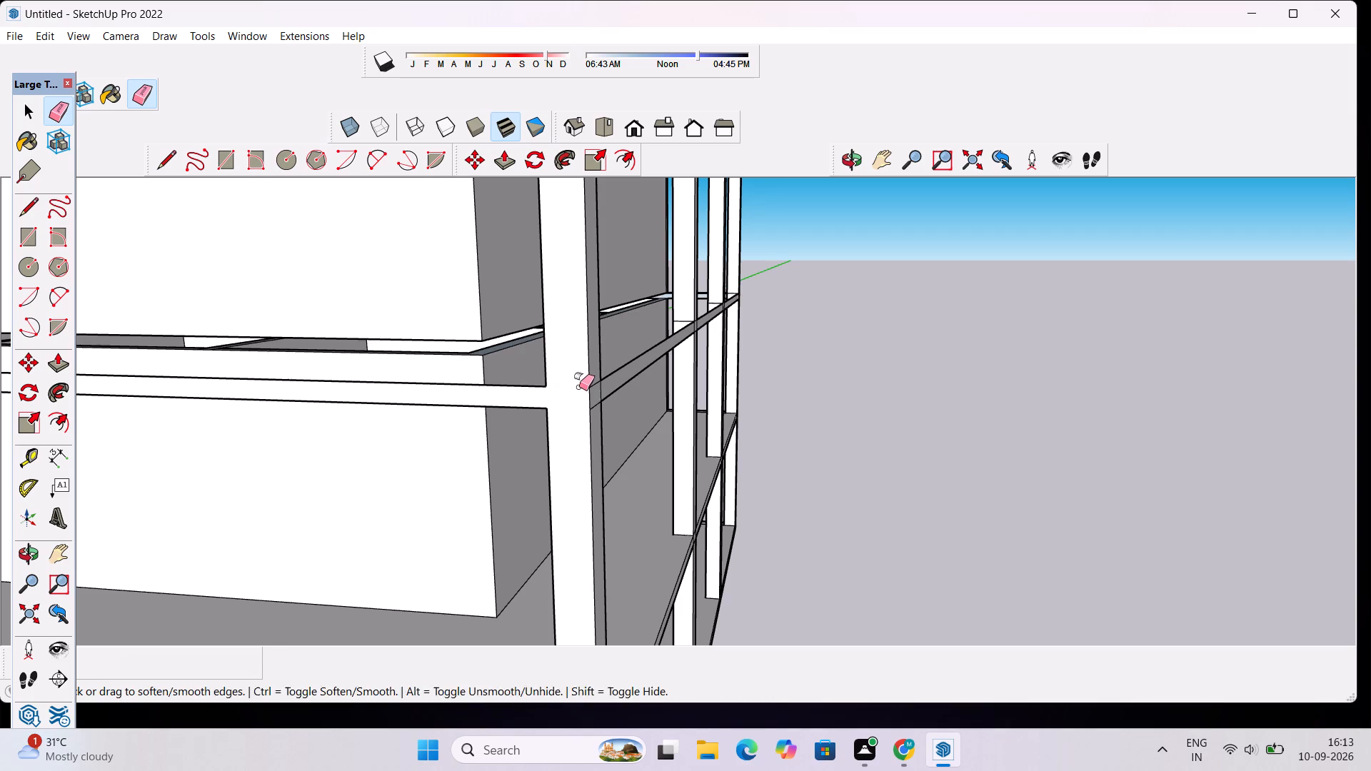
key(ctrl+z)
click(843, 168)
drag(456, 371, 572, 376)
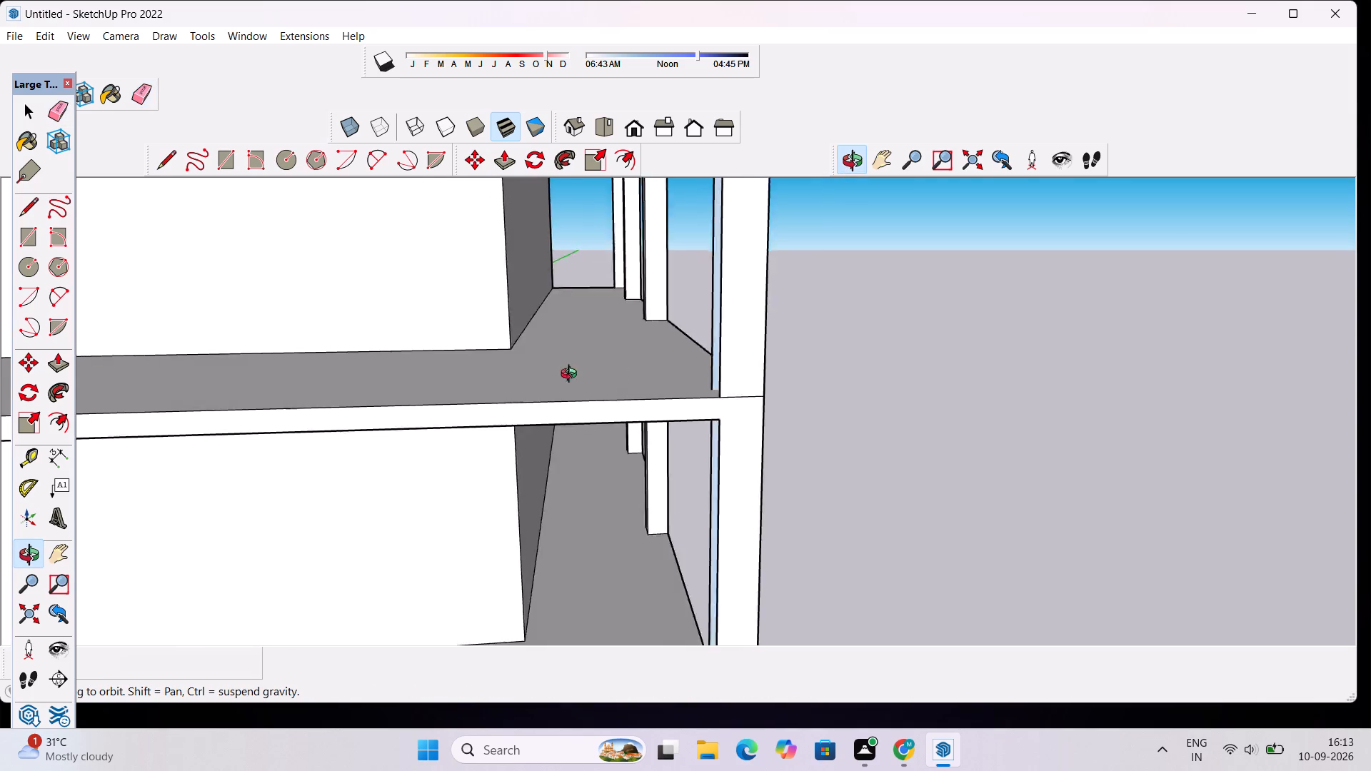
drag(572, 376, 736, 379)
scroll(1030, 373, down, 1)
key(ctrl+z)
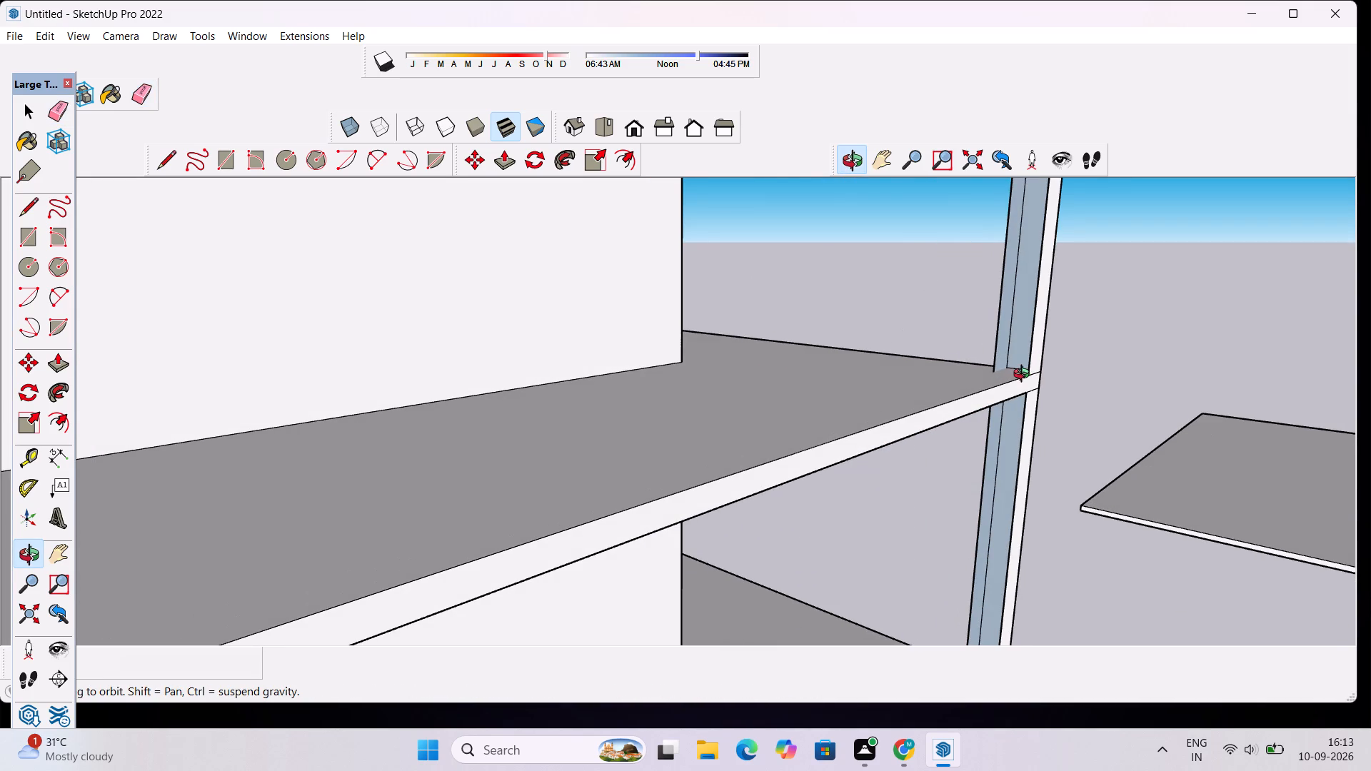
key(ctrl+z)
Draw 1' lines along the foot of the corner post's inner side face on the slab below the roof and the first-floor slab.
scroll(1018, 385, up, 12)
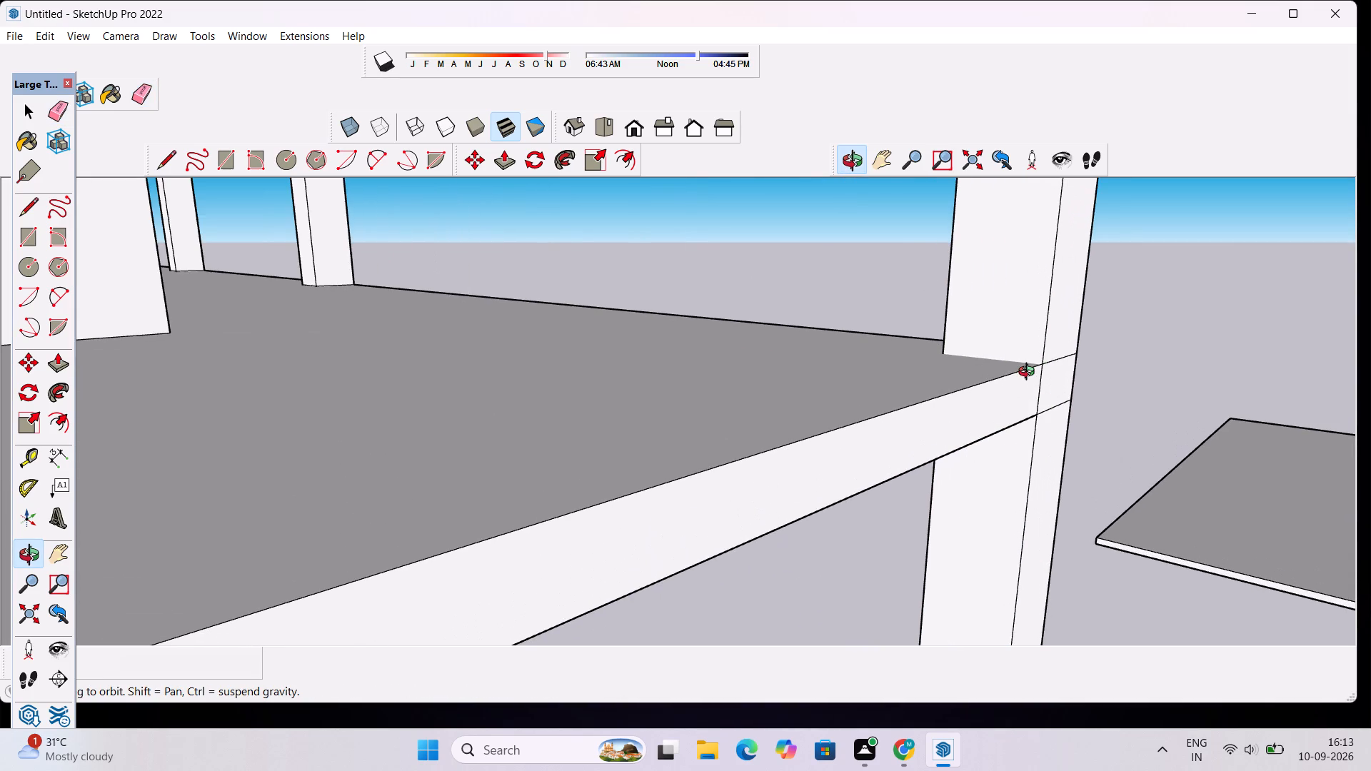
key(l)
scroll(1022, 377, up, 5)
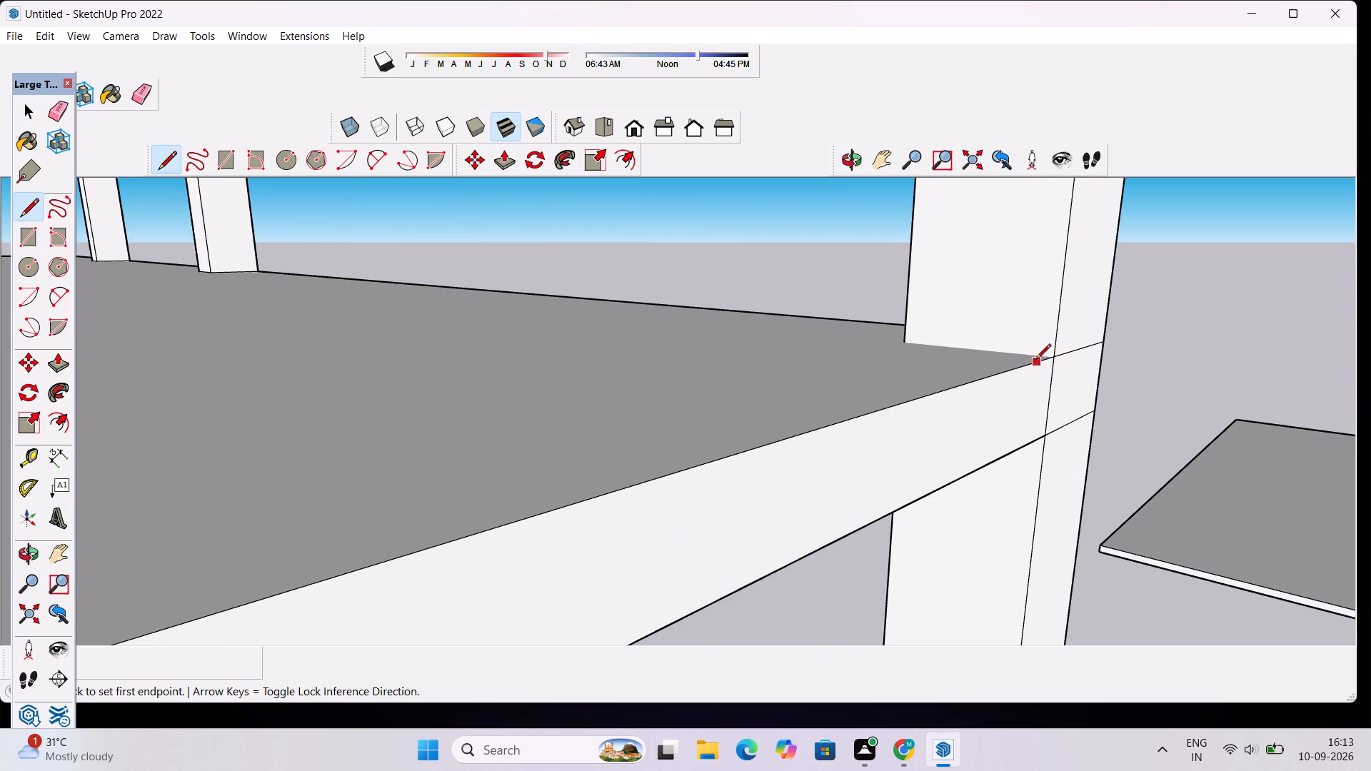
click(1053, 358)
click(909, 339)
scroll(906, 331, down, 6)
scroll(946, 459, down, 17)
scroll(953, 593, up, 3)
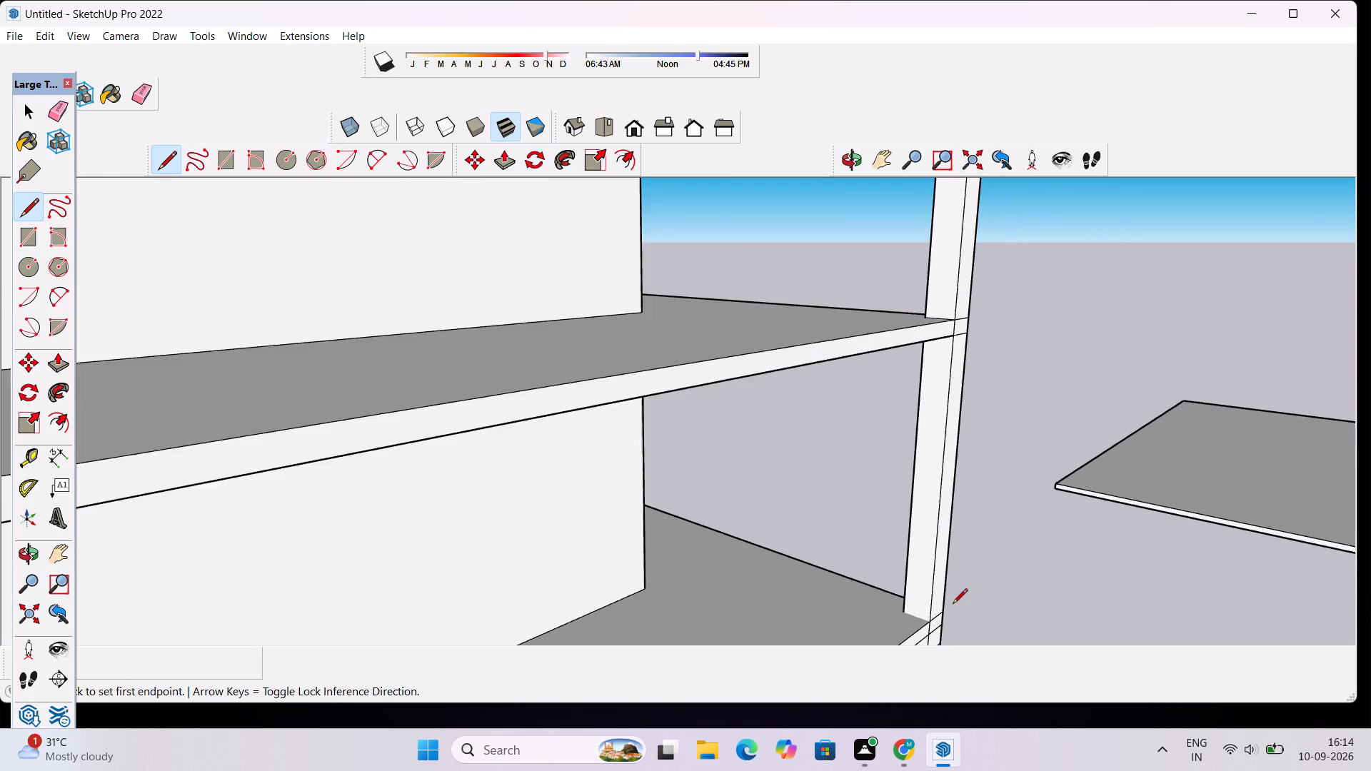
scroll(953, 605, up, 12)
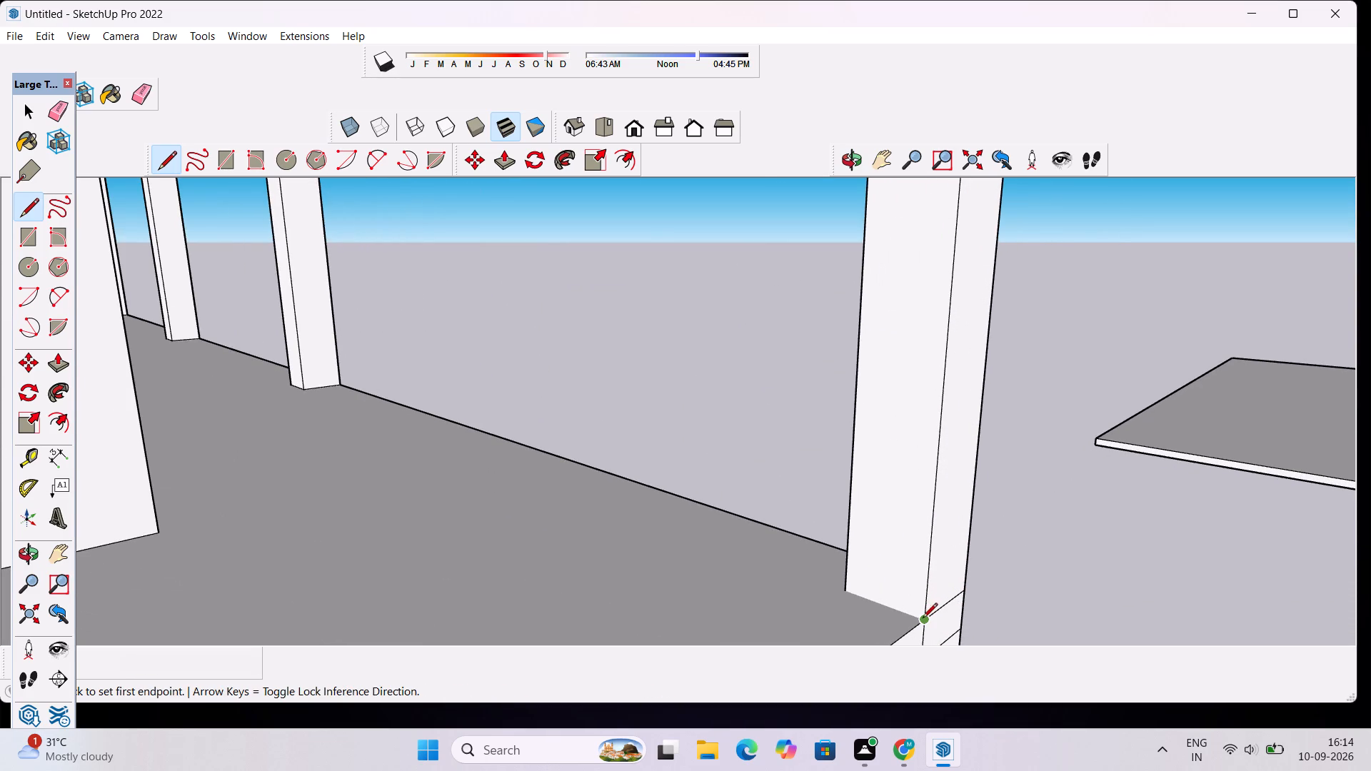
click(923, 619)
click(851, 592)
Draw 1' lines along the foot of the corner post's rear face on the first-floor slab and the slab above it.
scroll(835, 486, down, 14)
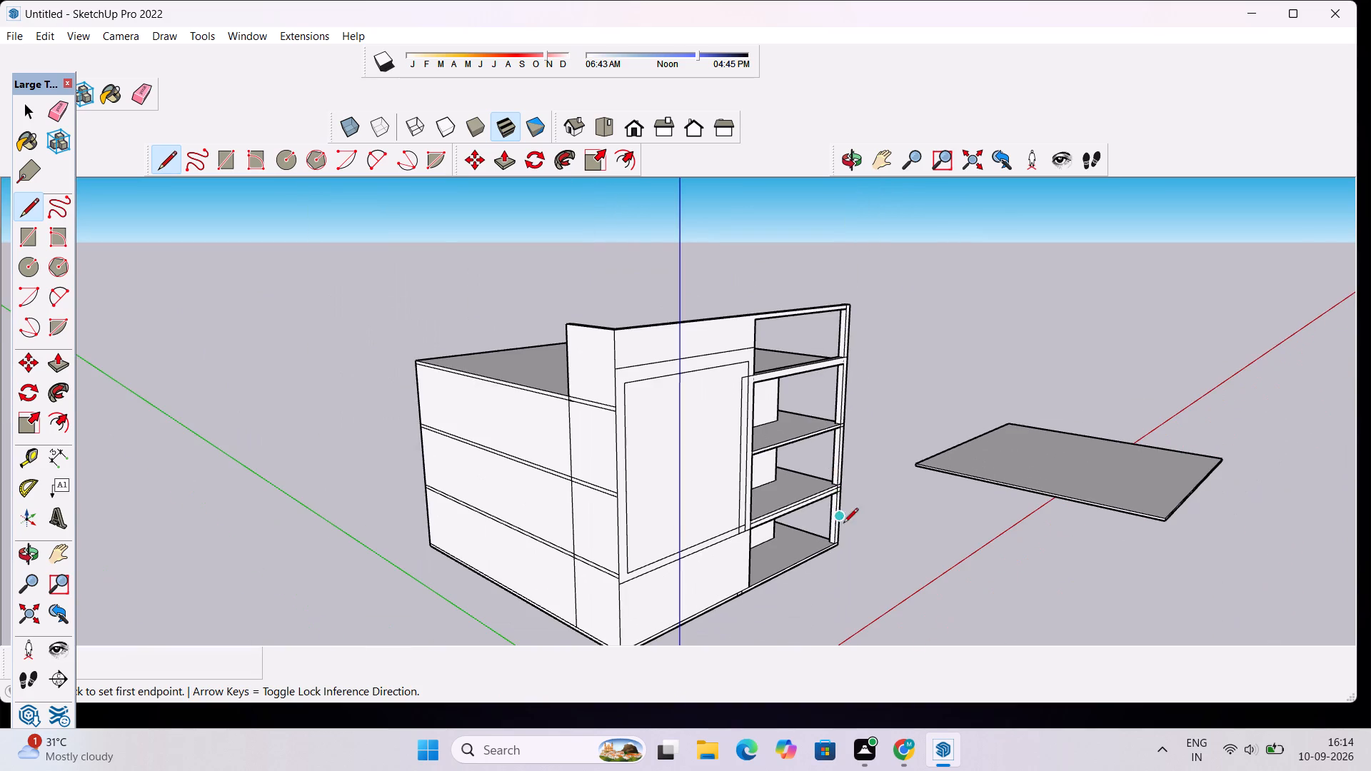
scroll(840, 354, up, 16)
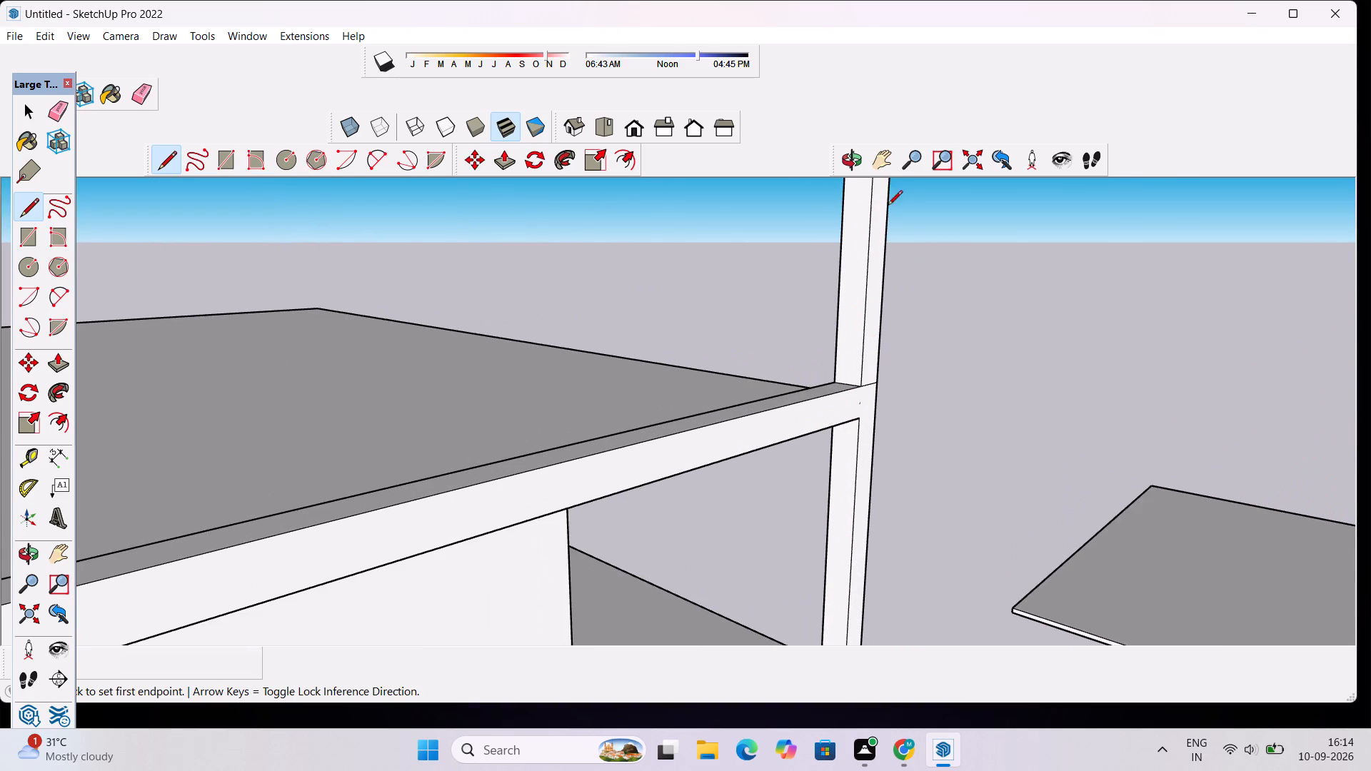
click(850, 166)
drag(1033, 410, 496, 512)
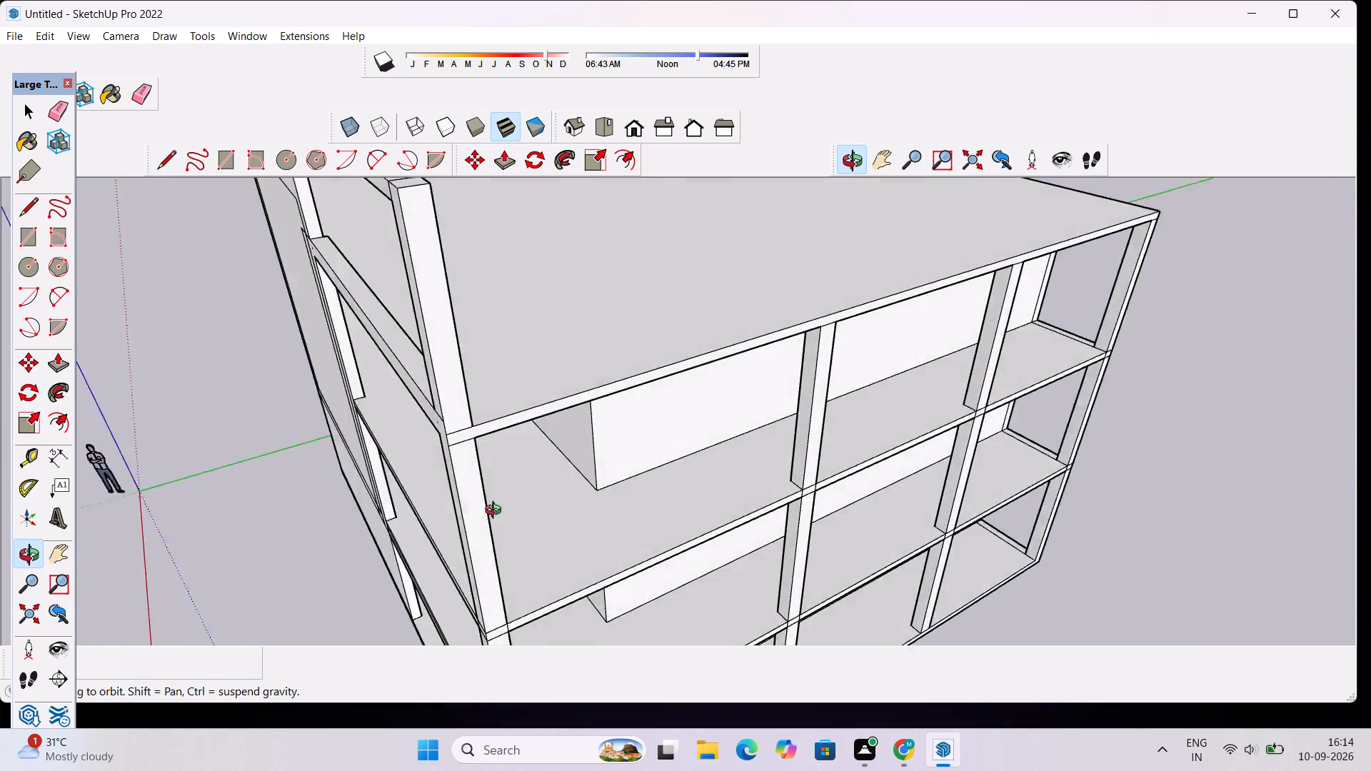
drag(496, 512, 204, 458)
scroll(514, 431, down, 2)
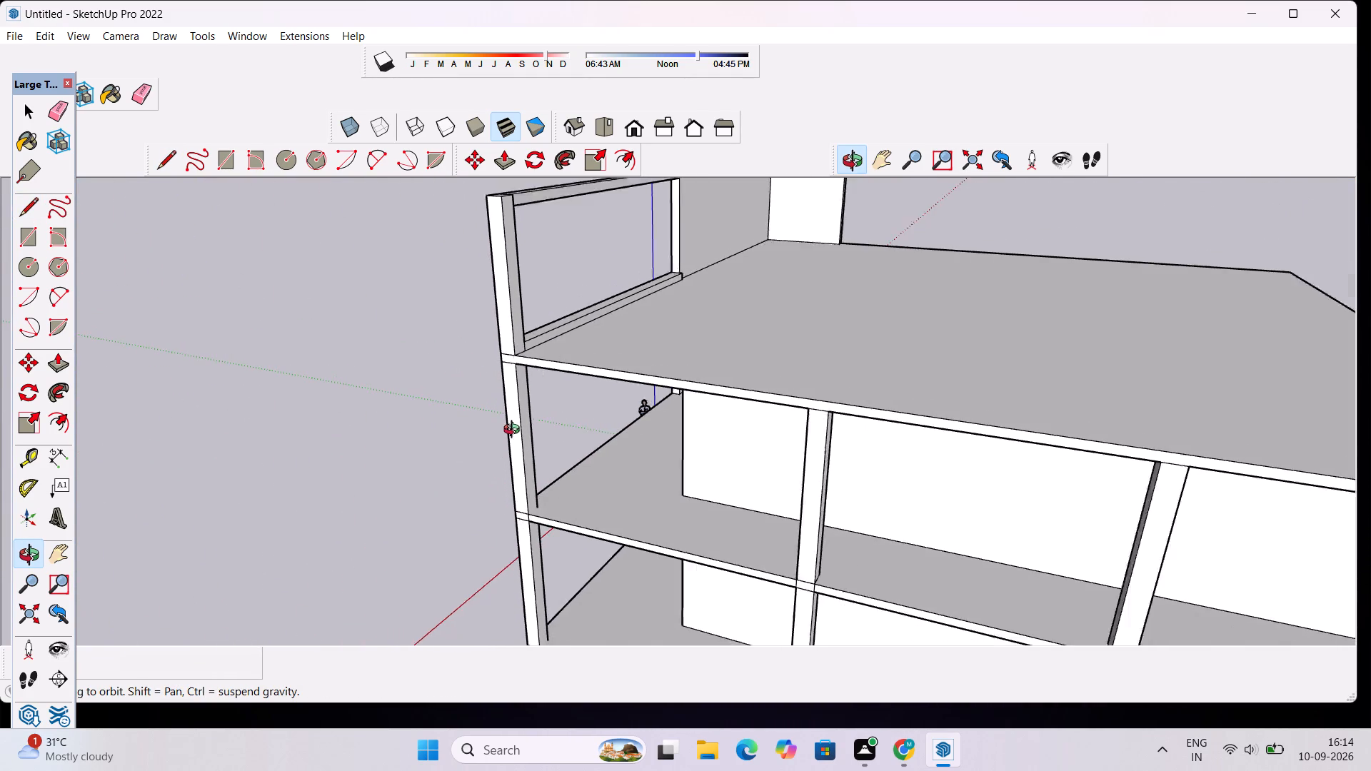
scroll(515, 431, down, 4)
scroll(558, 510, down, 4)
scroll(558, 562, up, 10)
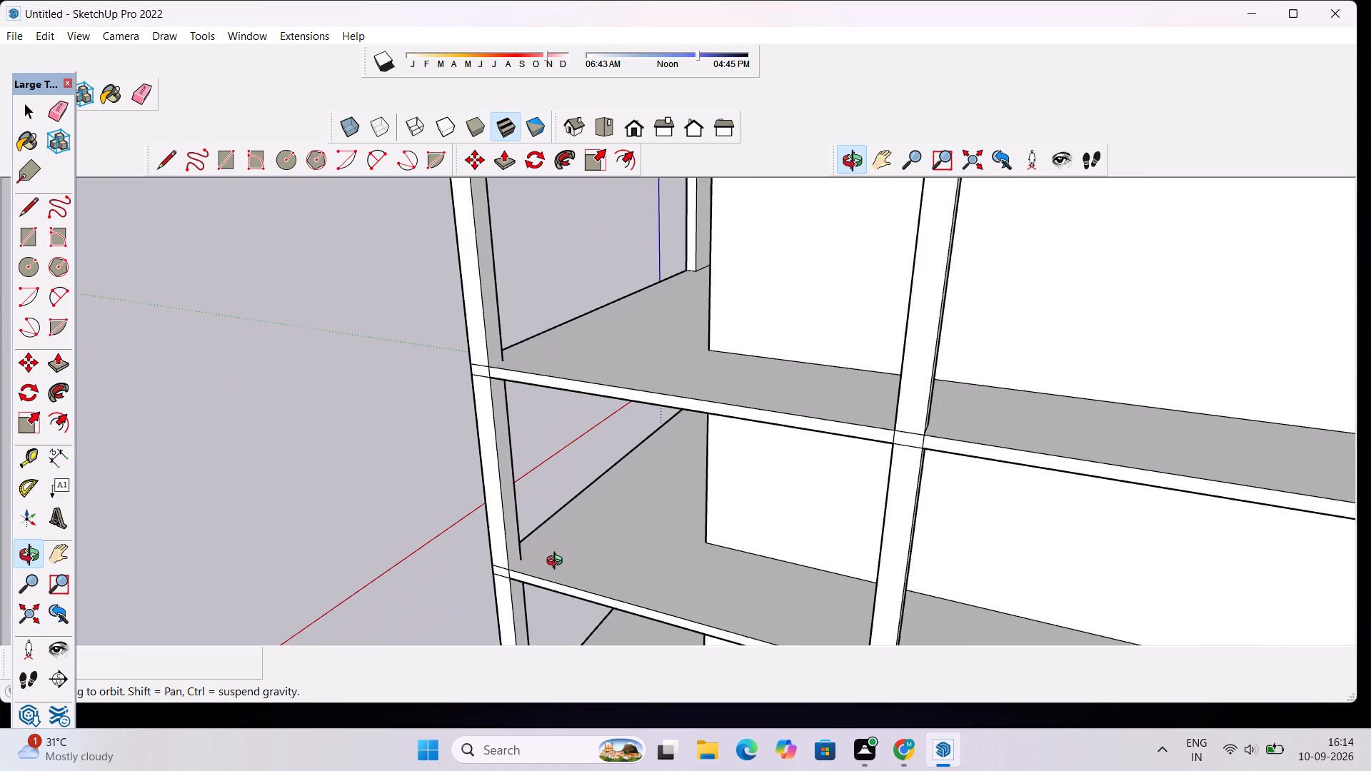
key(l)
scroll(533, 575, up, 9)
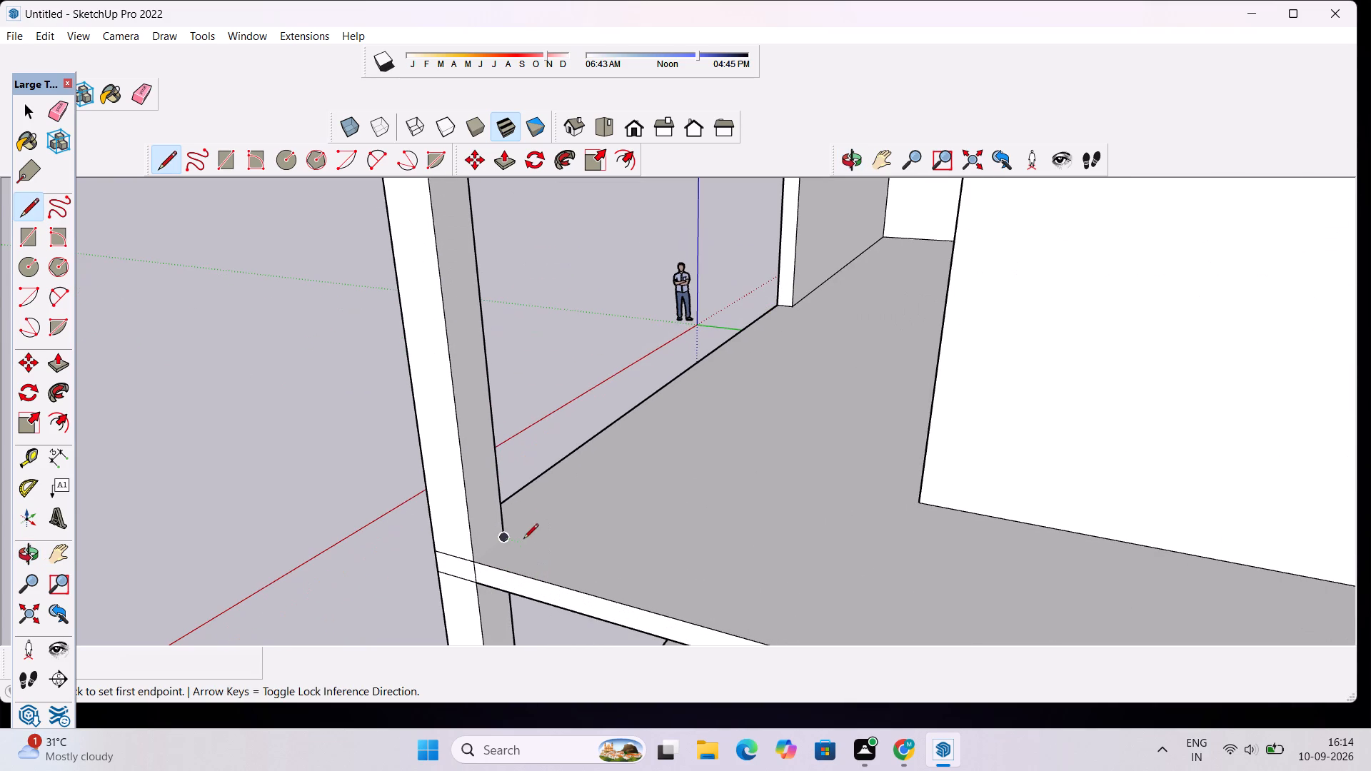
click(505, 538)
click(480, 560)
scroll(498, 489, down, 14)
scroll(488, 378, up, 12)
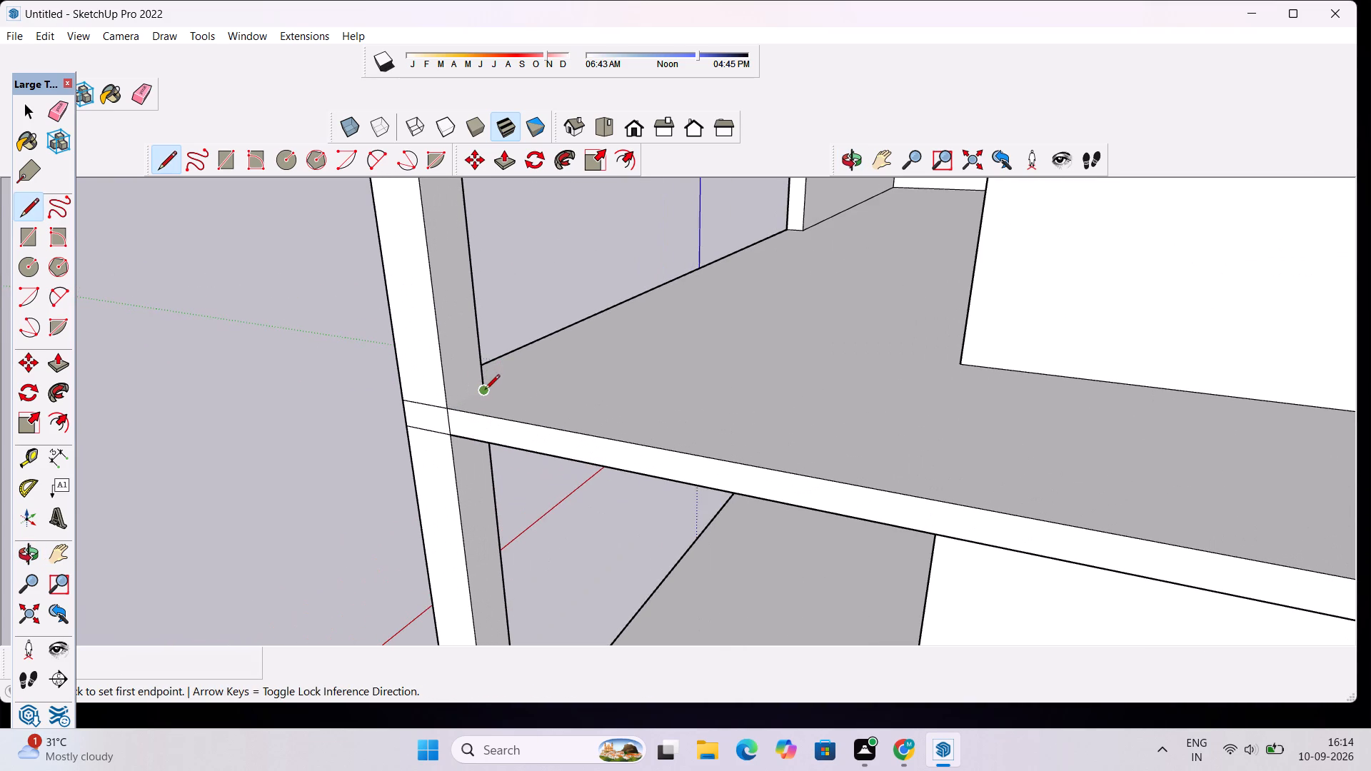
click(485, 390)
click(447, 413)
key(space)
Erase the long vertical line beside the framed wall's panel and the short leftover segments at its lower corner.
scroll(478, 401, down, 4)
click(640, 136)
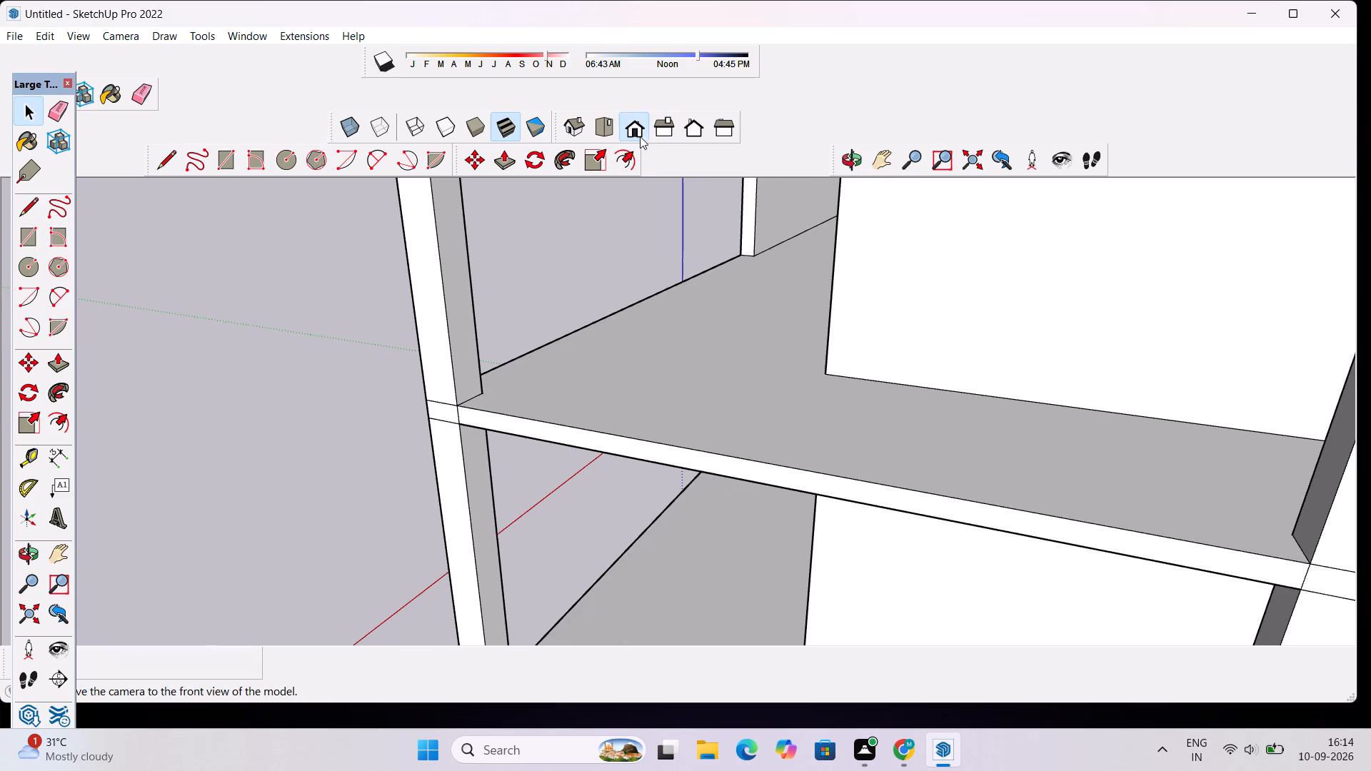
scroll(621, 259, down, 7)
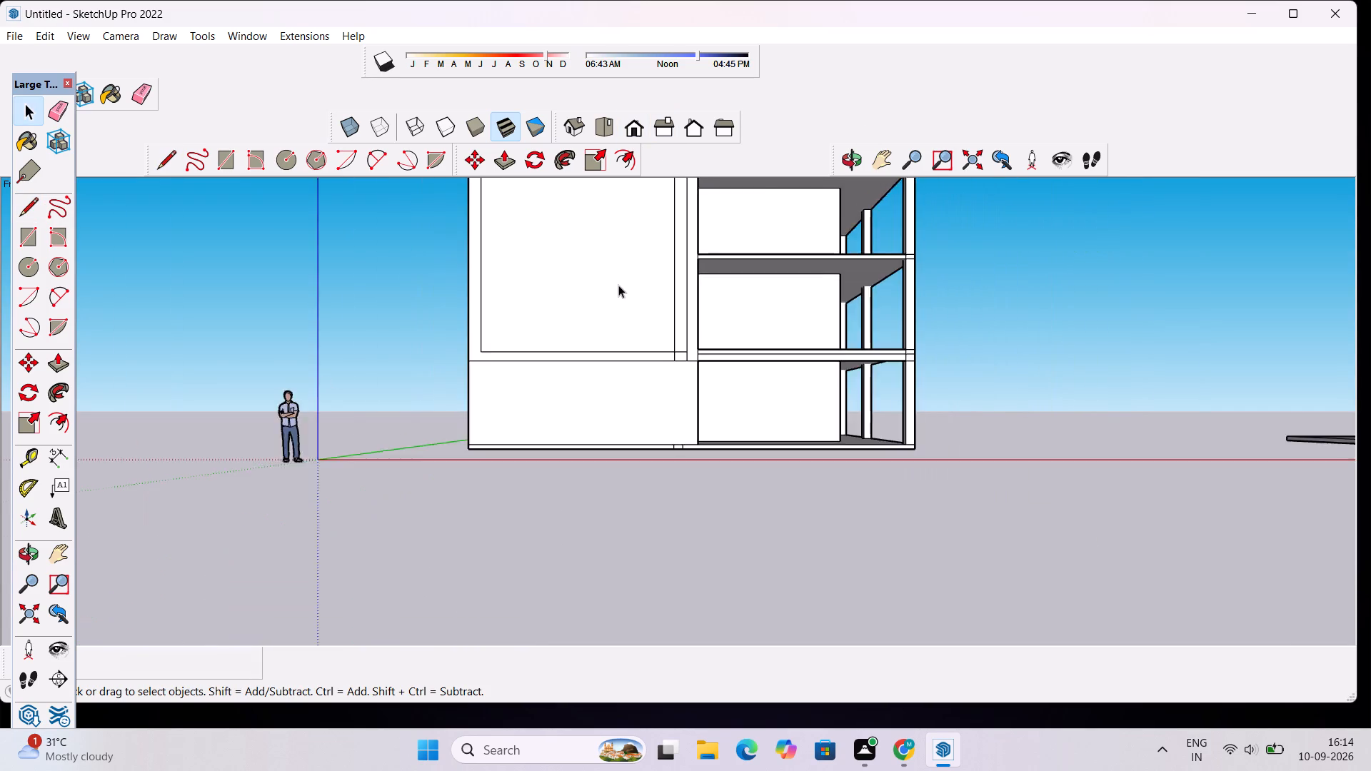
scroll(618, 285, down, 6)
click(852, 160)
drag(713, 243, 713, 356)
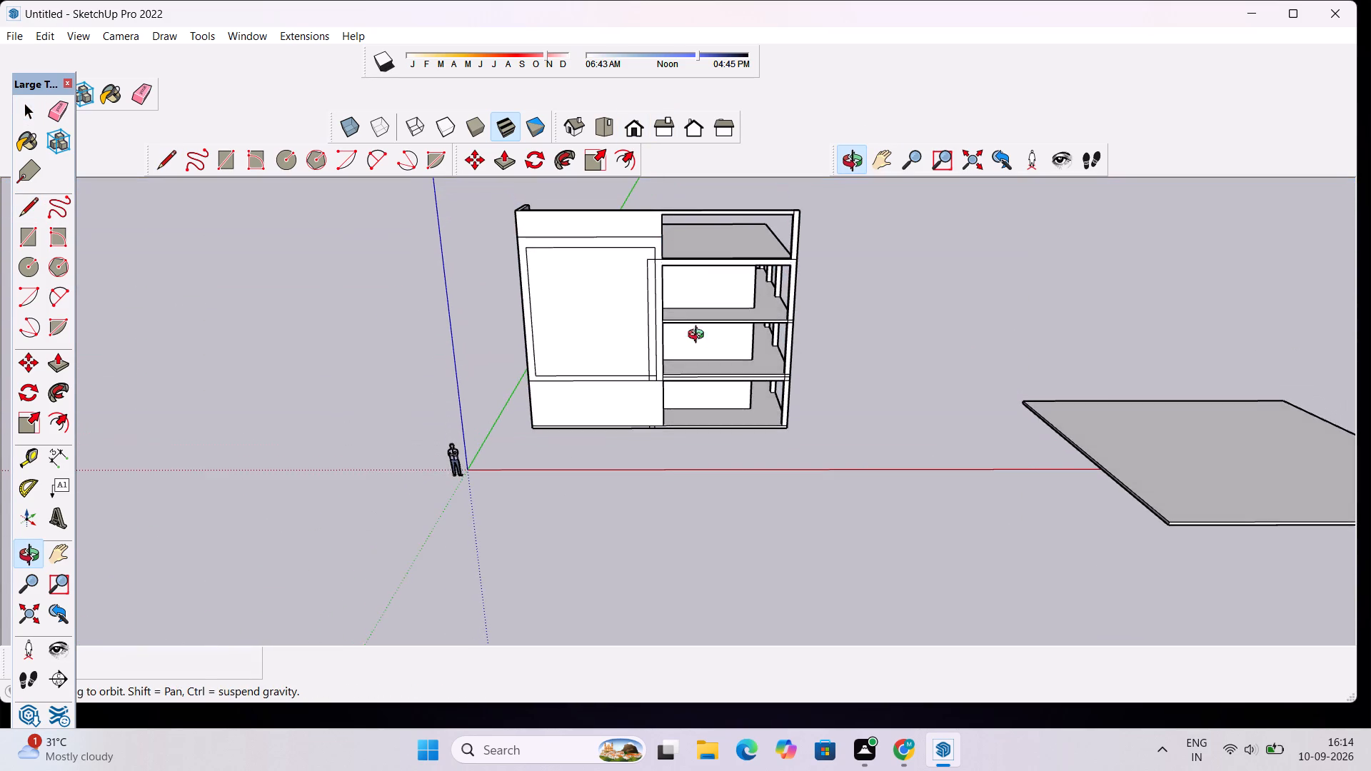
scroll(655, 328, up, 6)
drag(638, 455, 633, 439)
scroll(639, 390, up, 4)
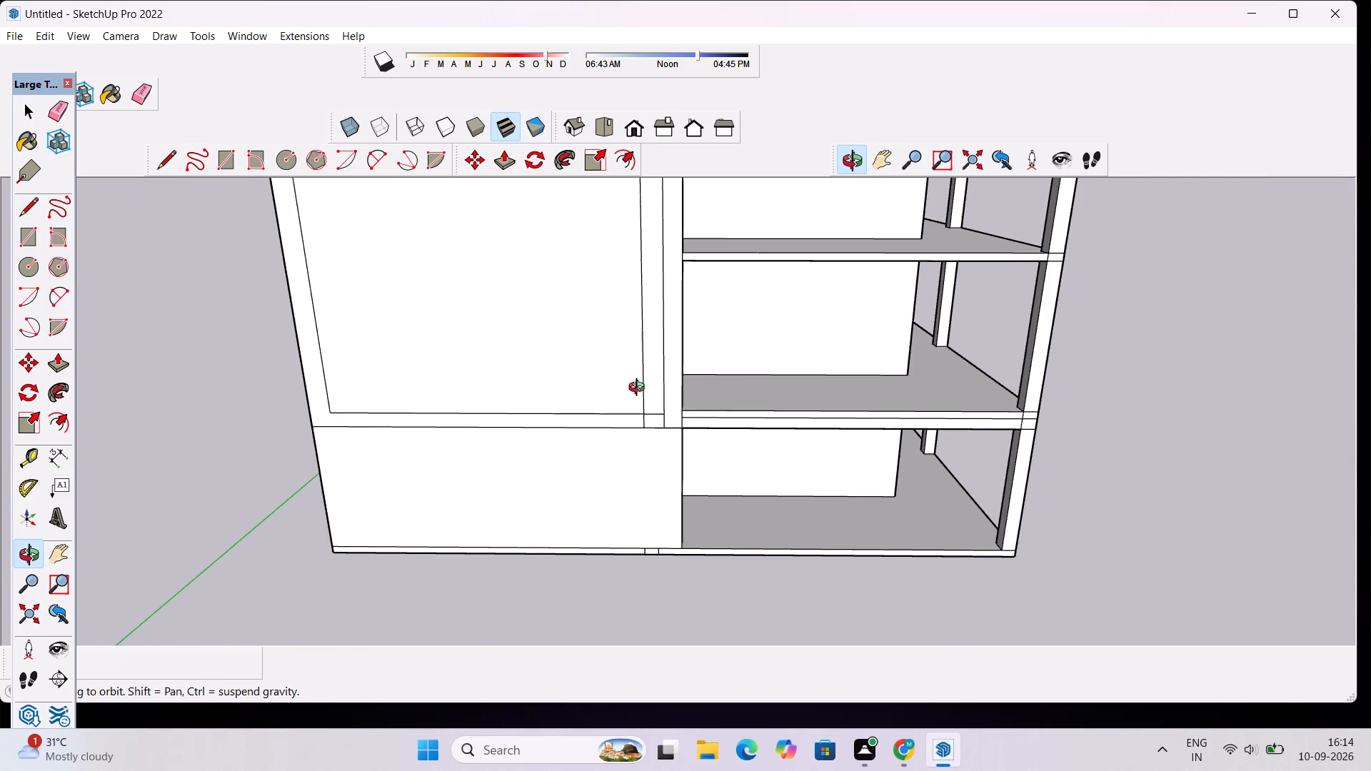
click(649, 422)
key(space)
text(e)
scroll(656, 410, up, 1)
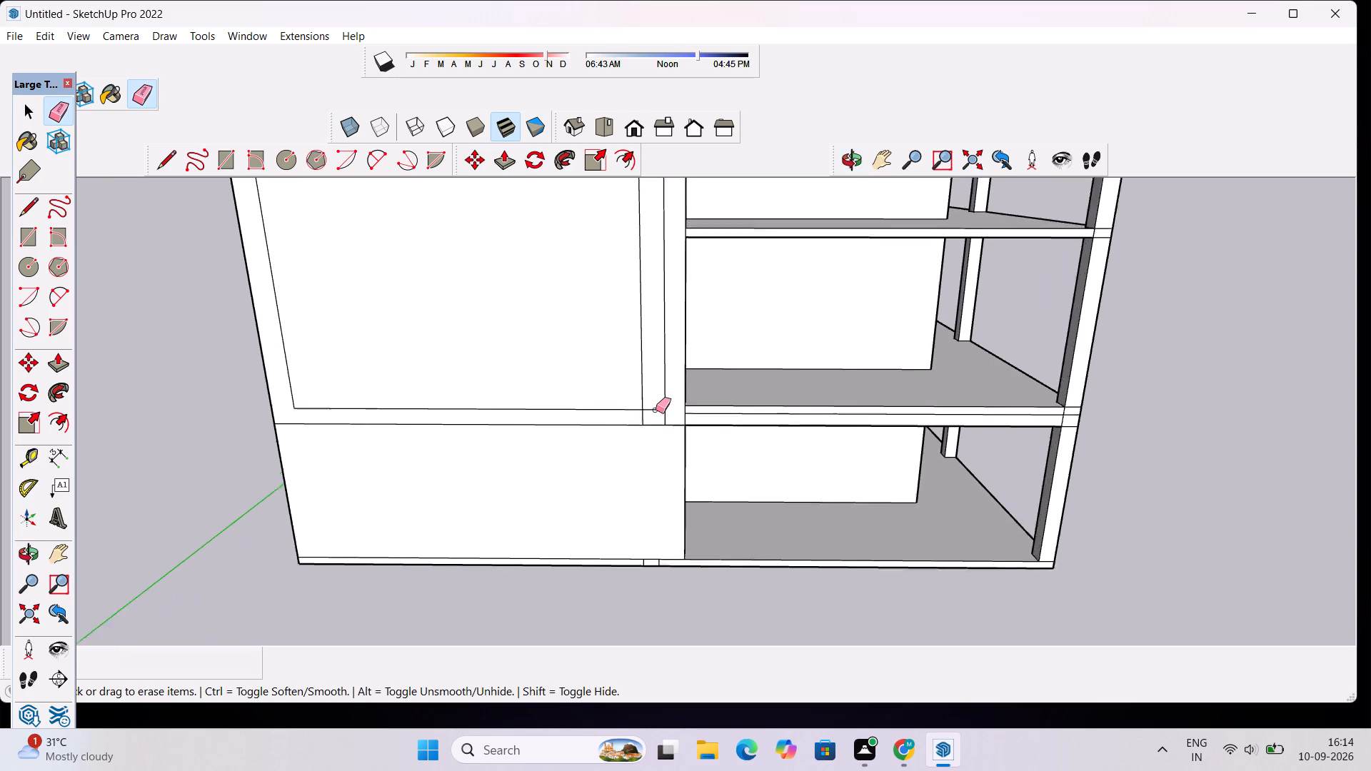
scroll(656, 410, up, 1)
scroll(659, 413, down, 6)
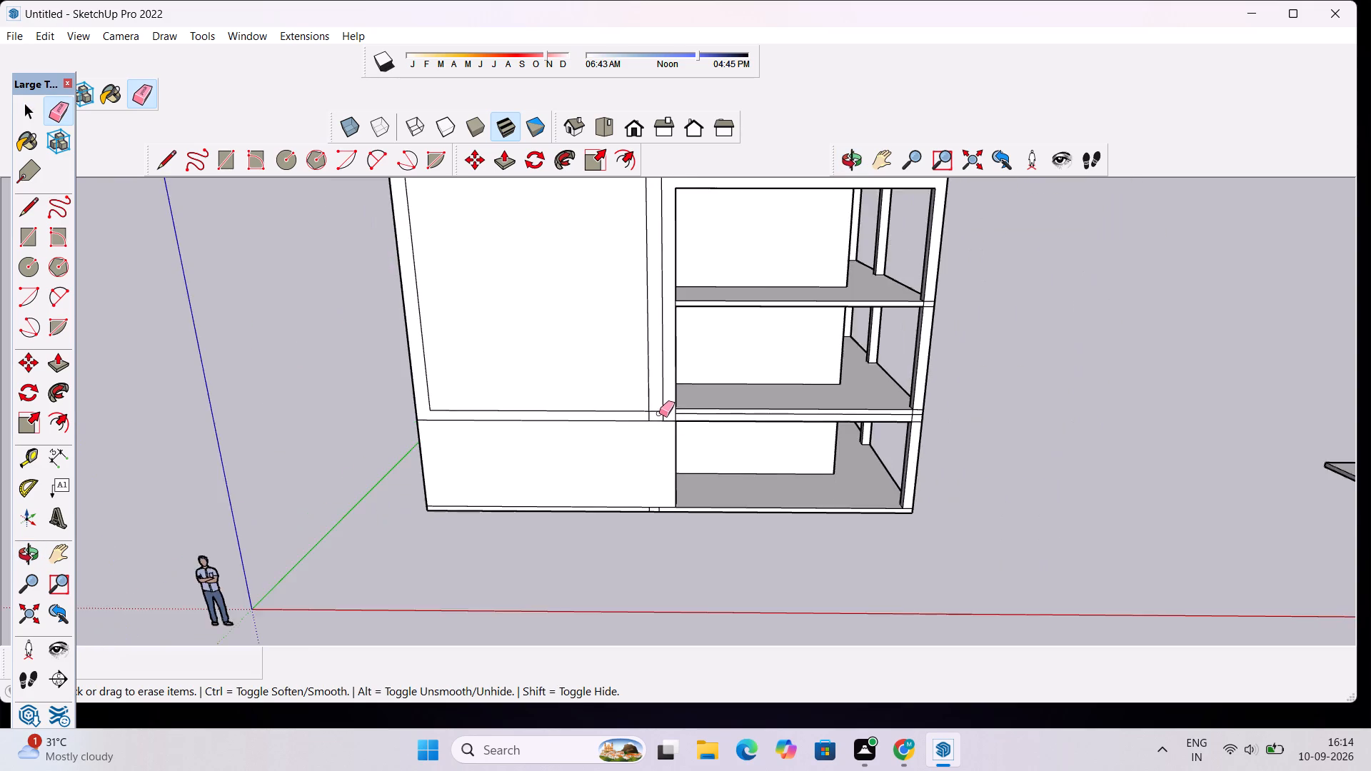
scroll(659, 413, down, 4)
click(663, 276)
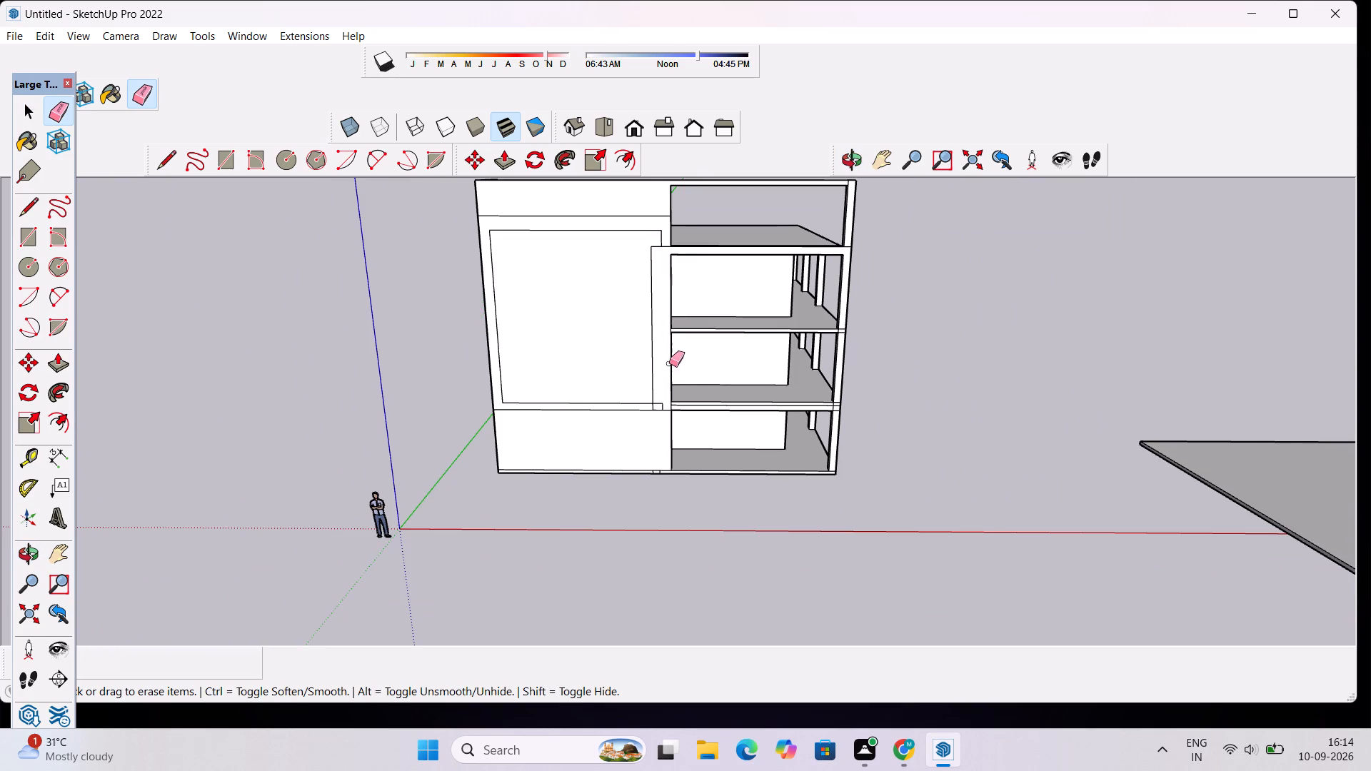
click(664, 405)
click(661, 403)
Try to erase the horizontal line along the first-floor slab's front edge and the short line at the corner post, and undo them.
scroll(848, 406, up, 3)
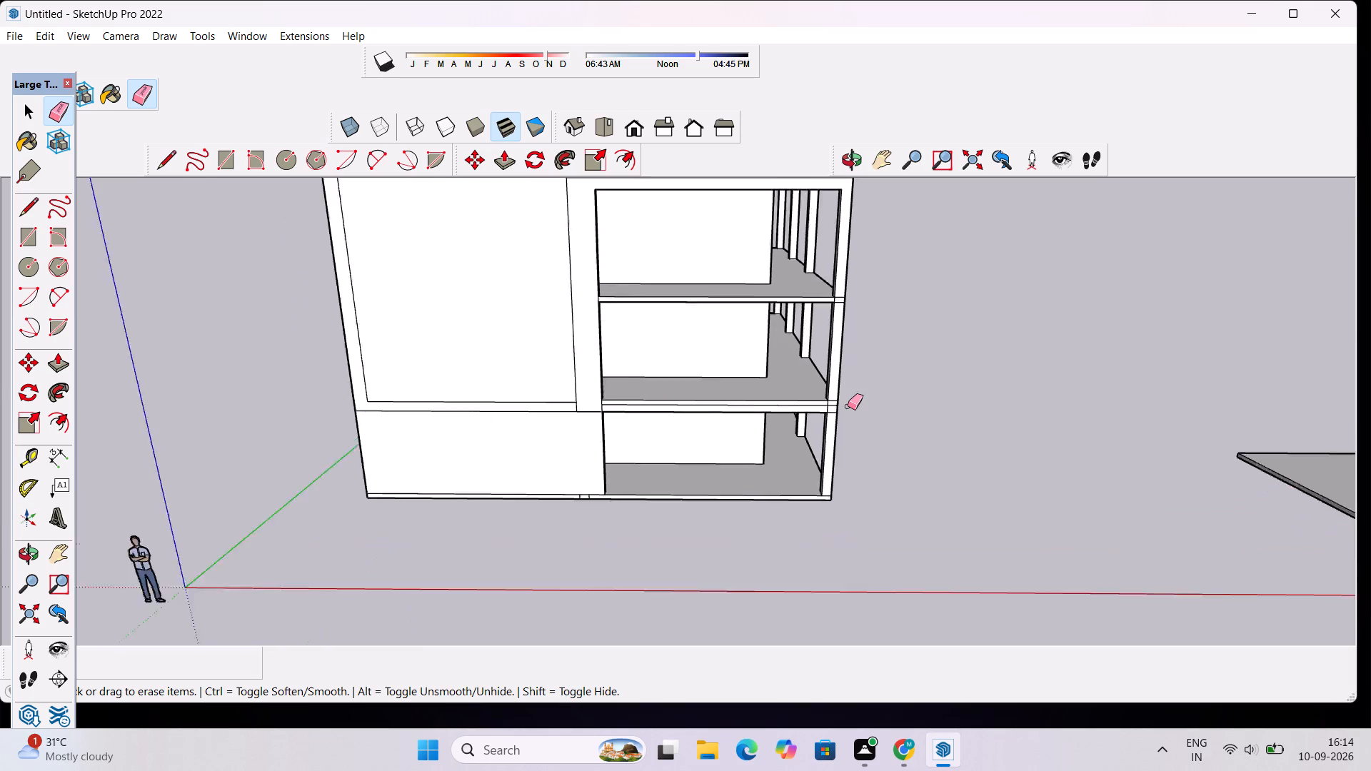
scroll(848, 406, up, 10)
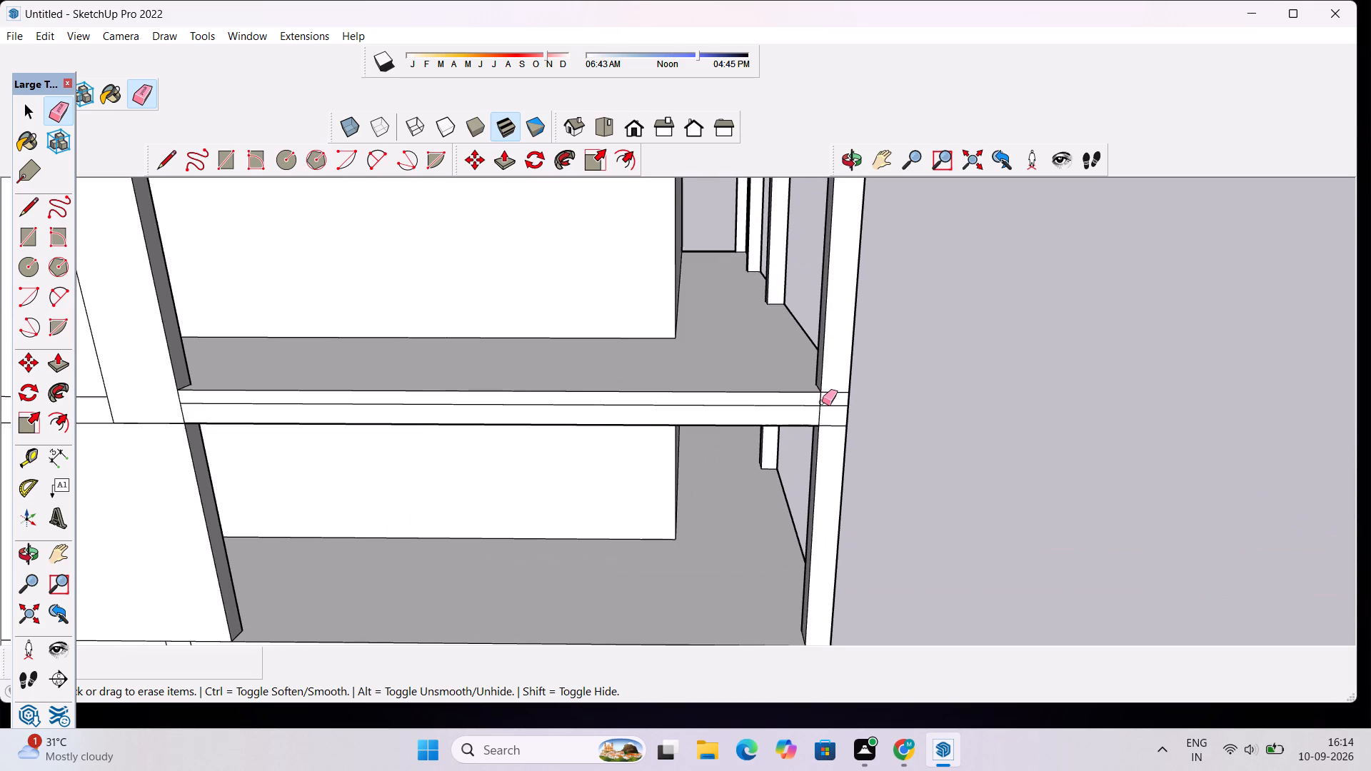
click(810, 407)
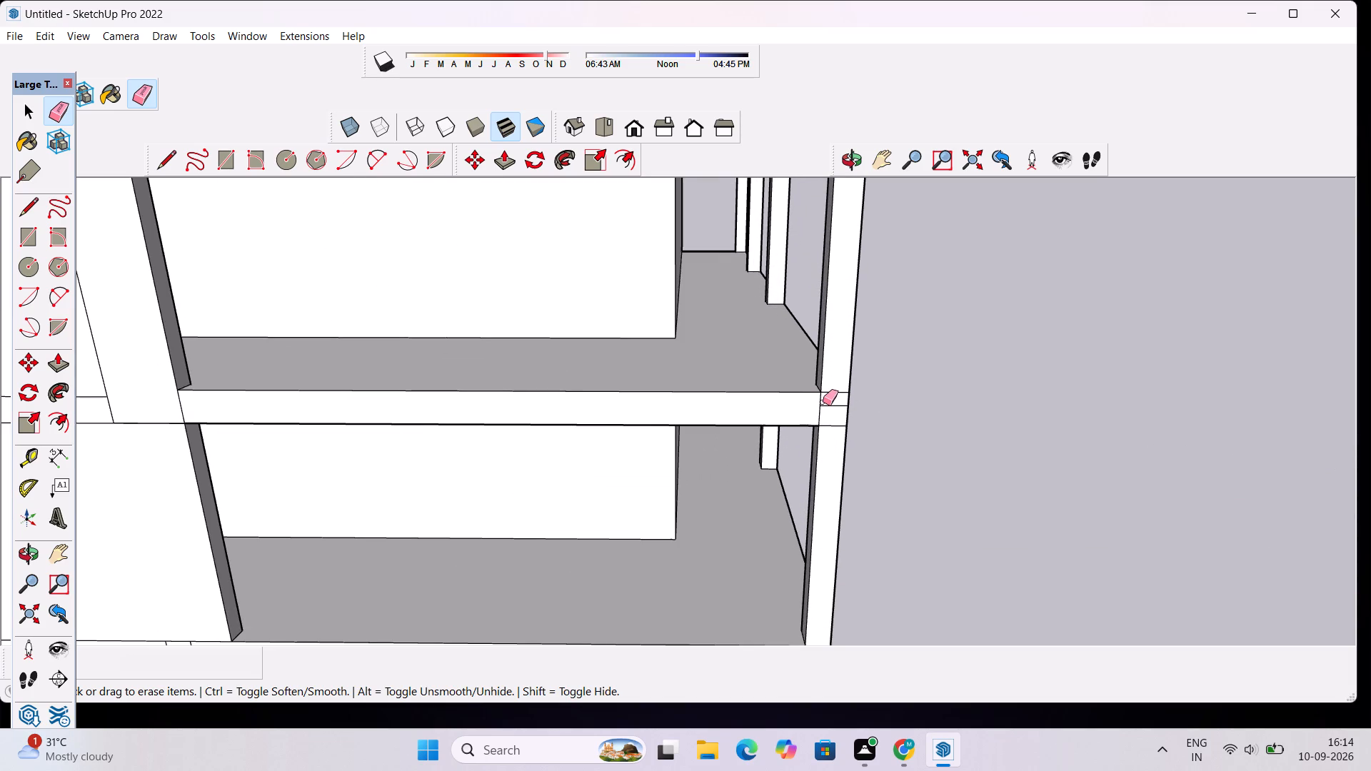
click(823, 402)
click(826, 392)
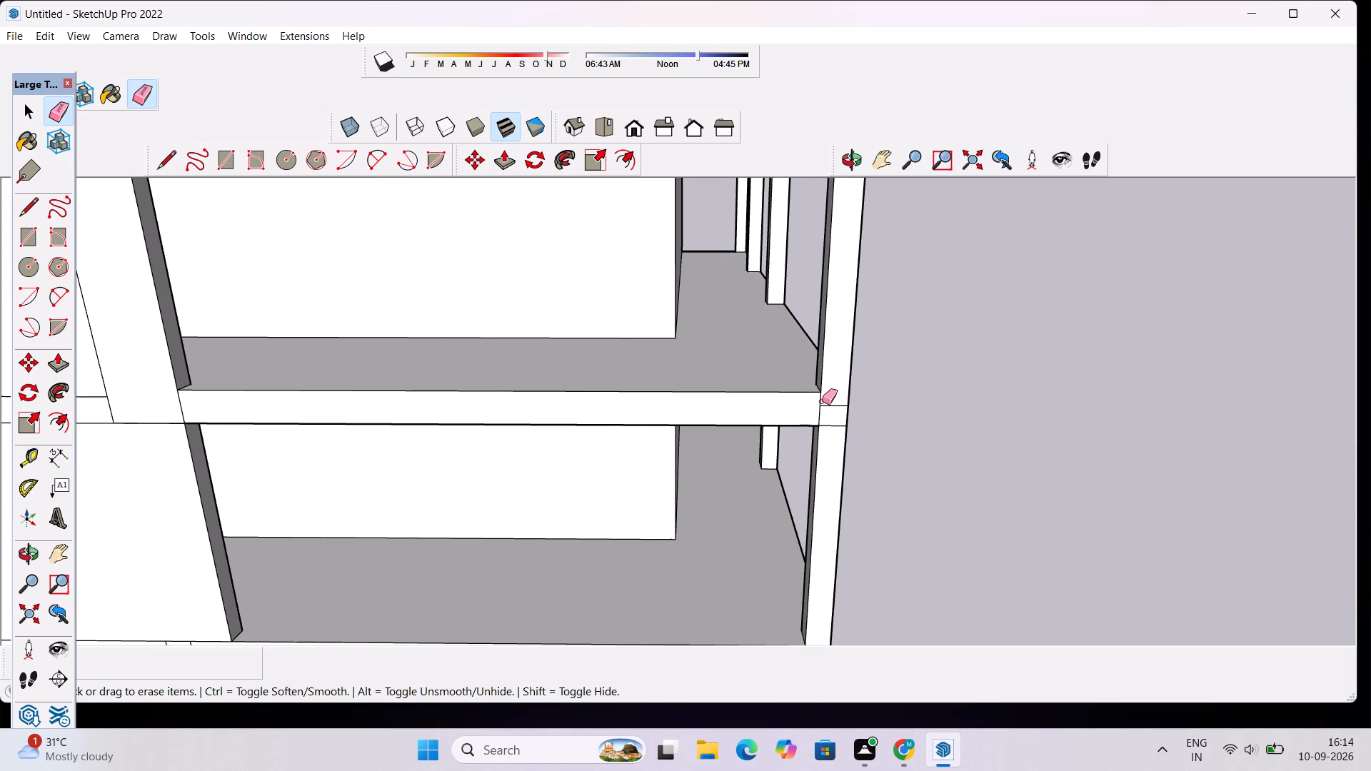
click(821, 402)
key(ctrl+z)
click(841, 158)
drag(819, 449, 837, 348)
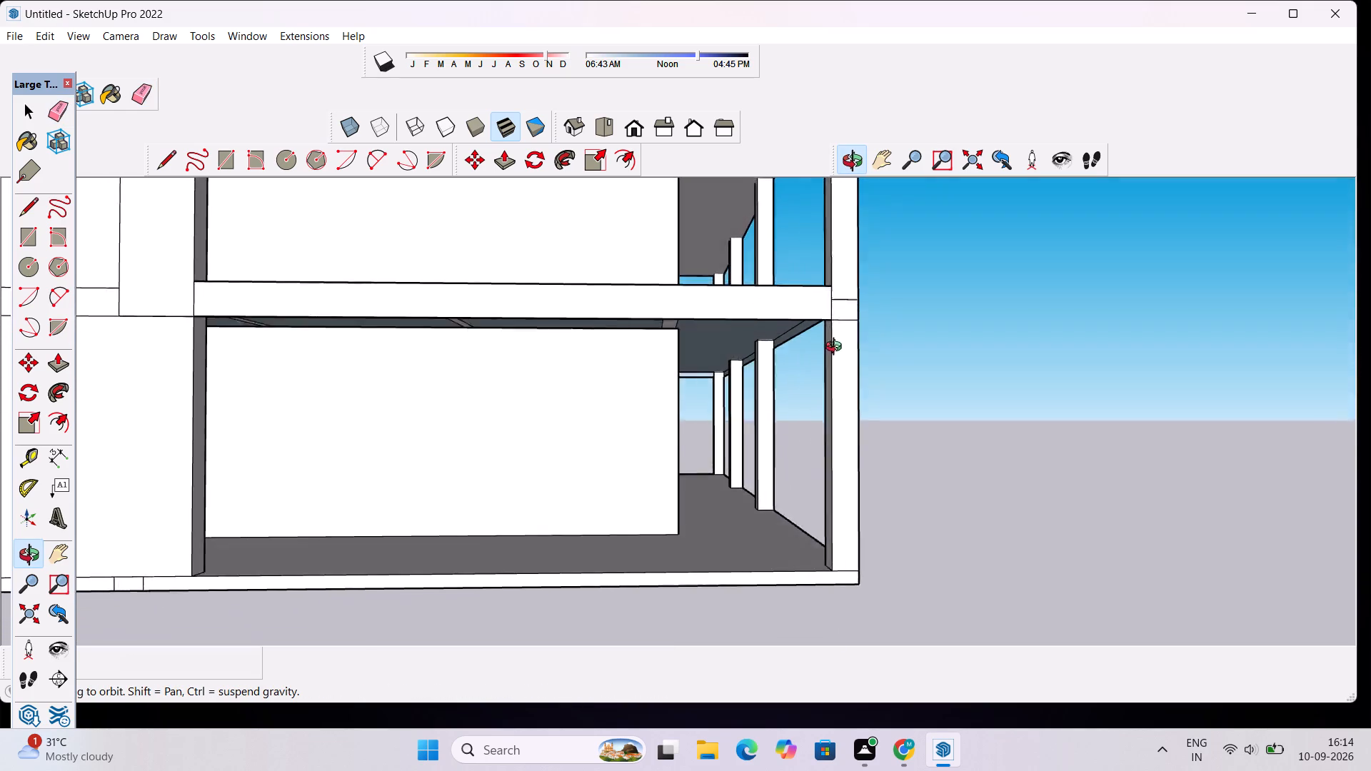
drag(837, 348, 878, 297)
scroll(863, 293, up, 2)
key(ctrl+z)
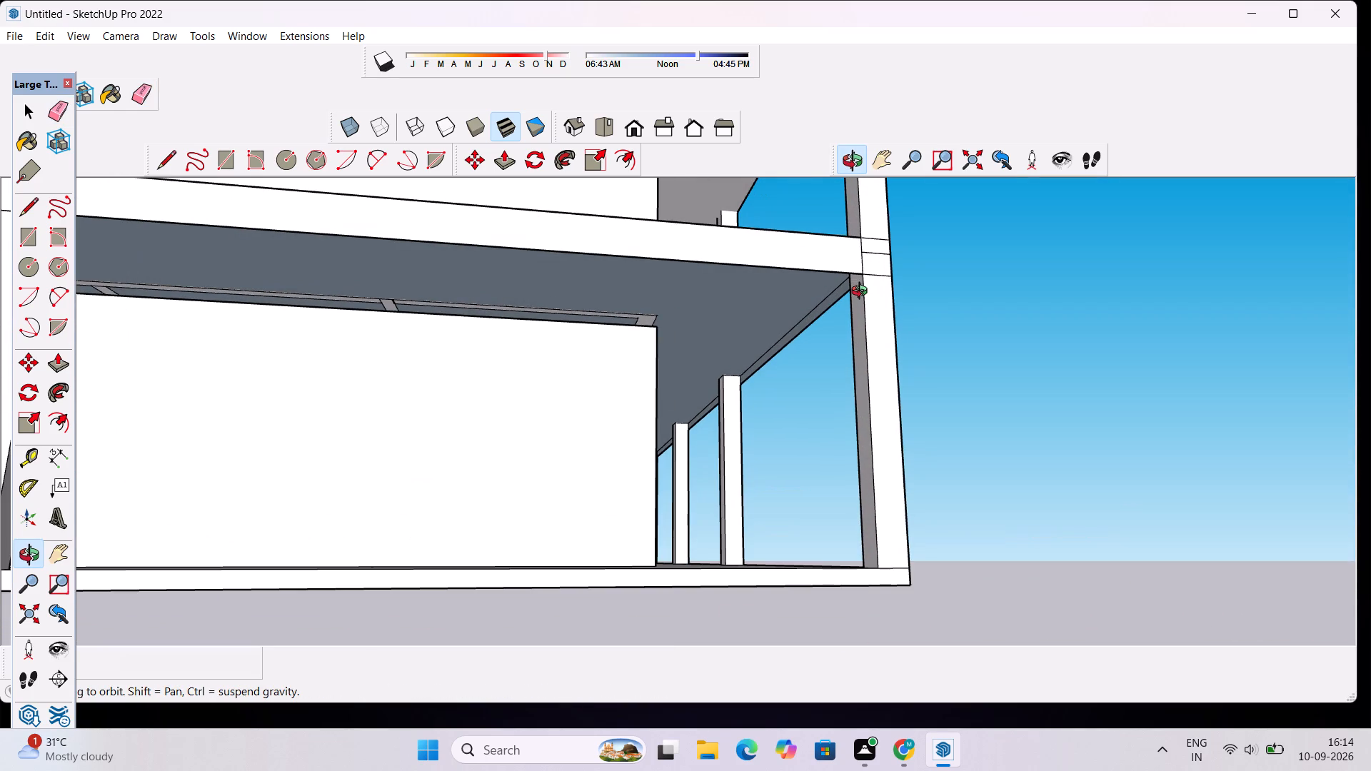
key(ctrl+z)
Draw 1' lines along the head of the corner post's inner side face and rear face, under the first-floor slab.
scroll(856, 282, up, 10)
drag(860, 298, 963, 251)
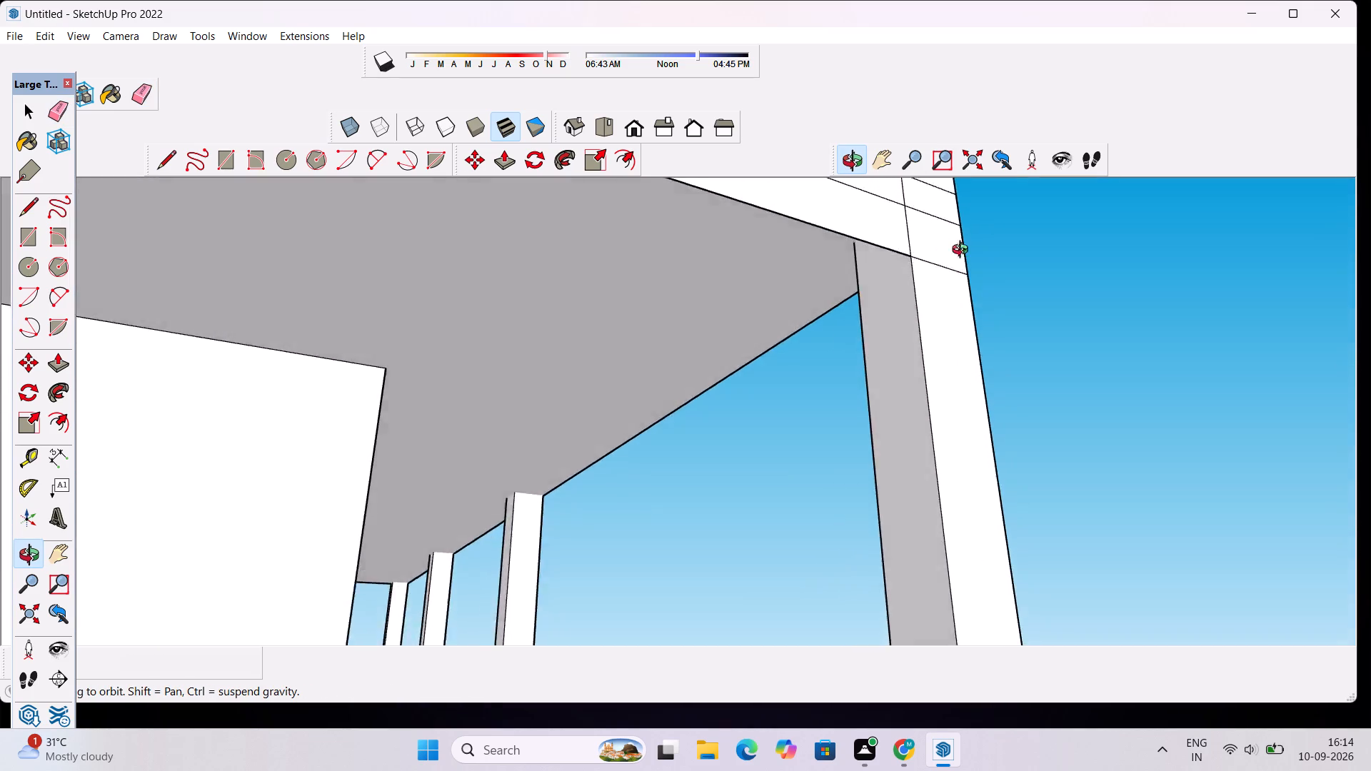
drag(963, 251, 1272, 303)
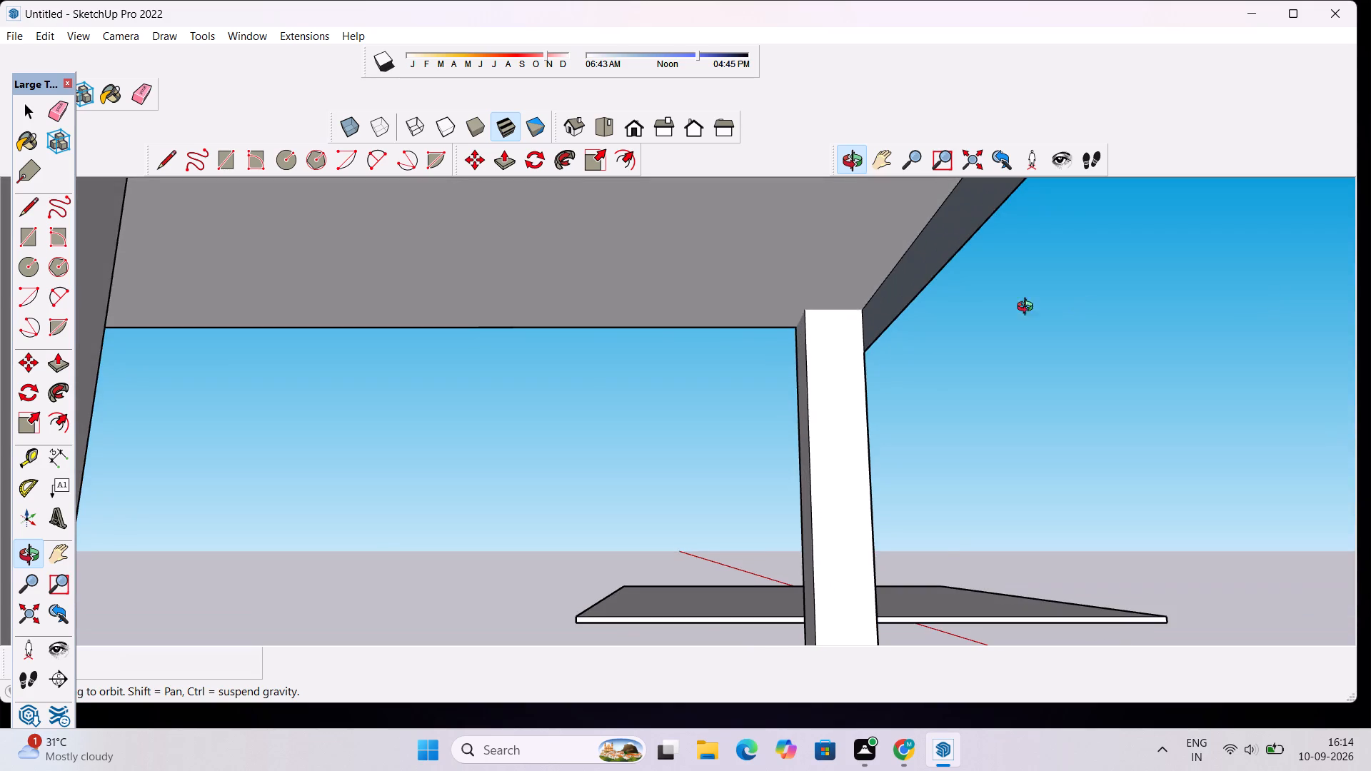
scroll(1008, 313, down, 7)
click(860, 178)
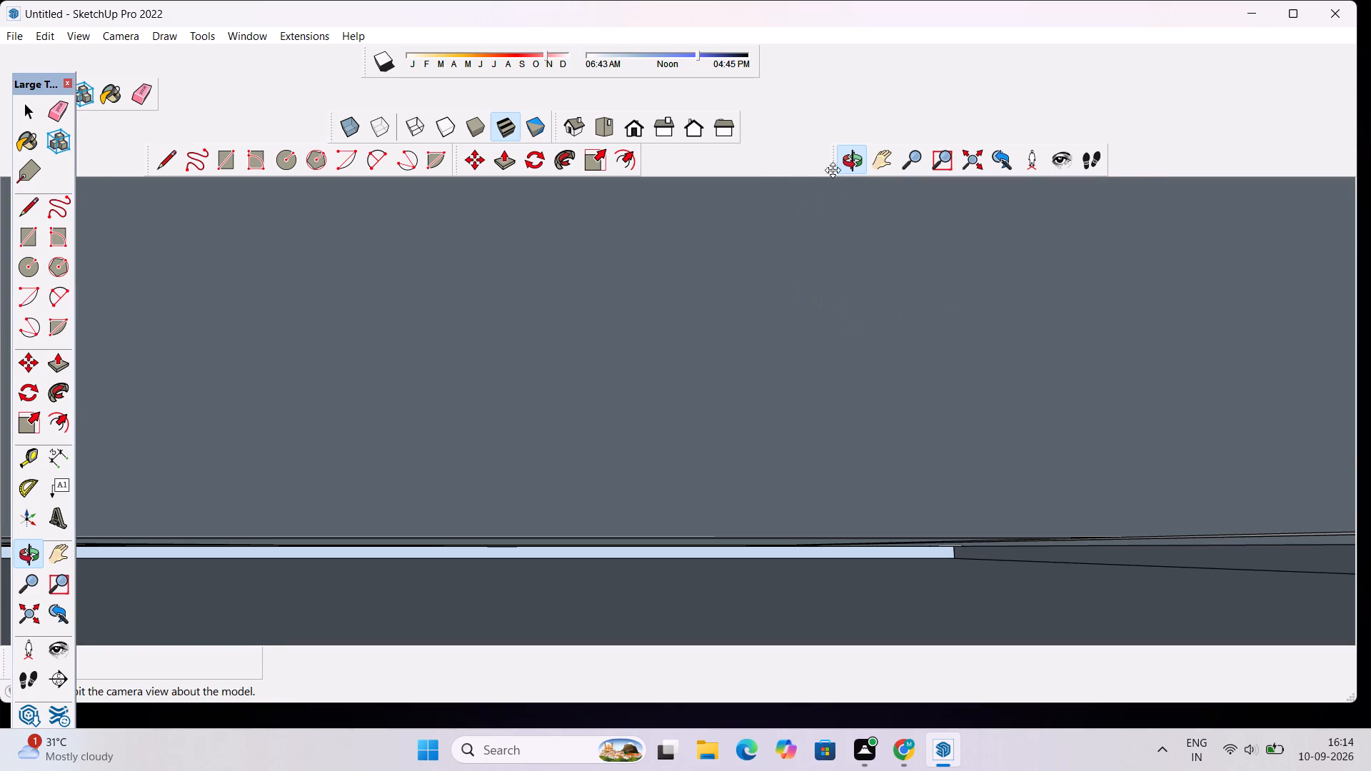
click(633, 126)
scroll(737, 296, down, 6)
scroll(457, 384, up, 4)
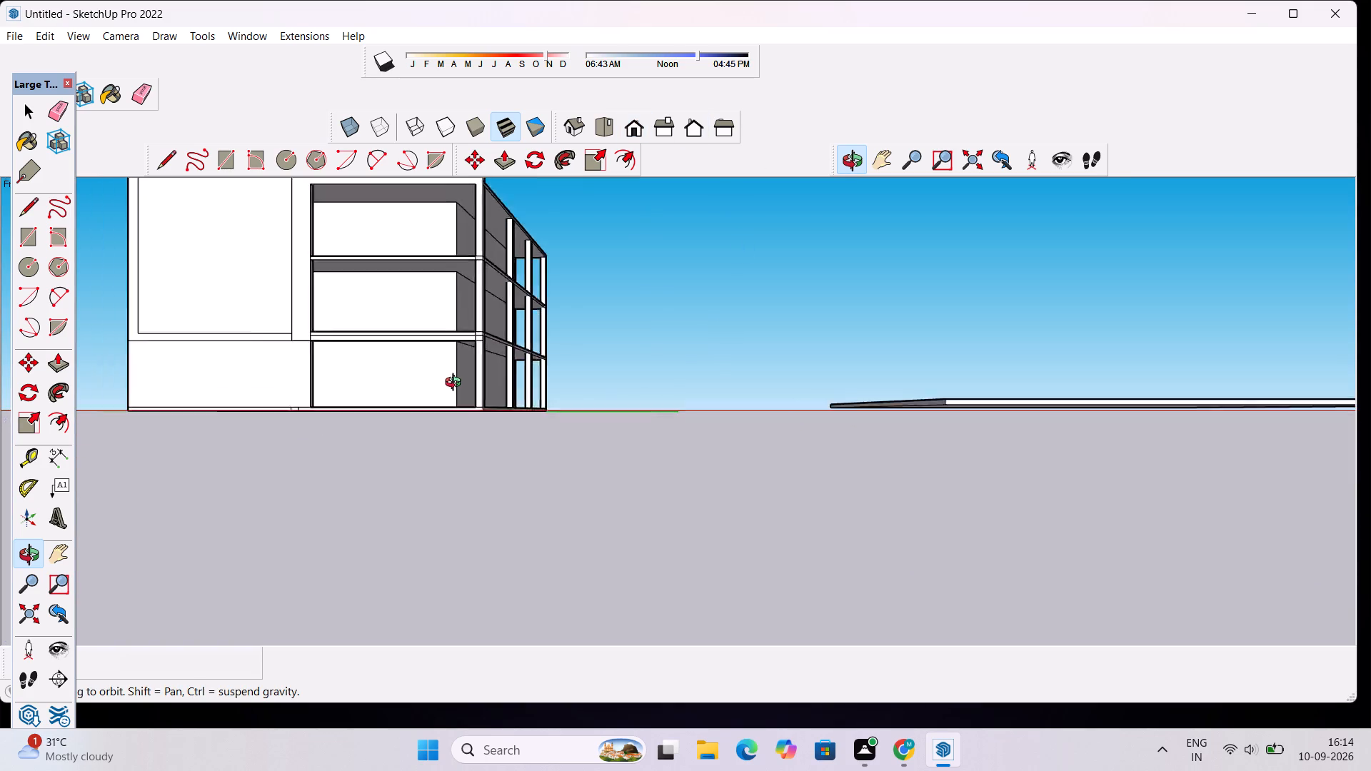
scroll(456, 384, up, 2)
drag(388, 320, 568, 278)
scroll(643, 253, up, 8)
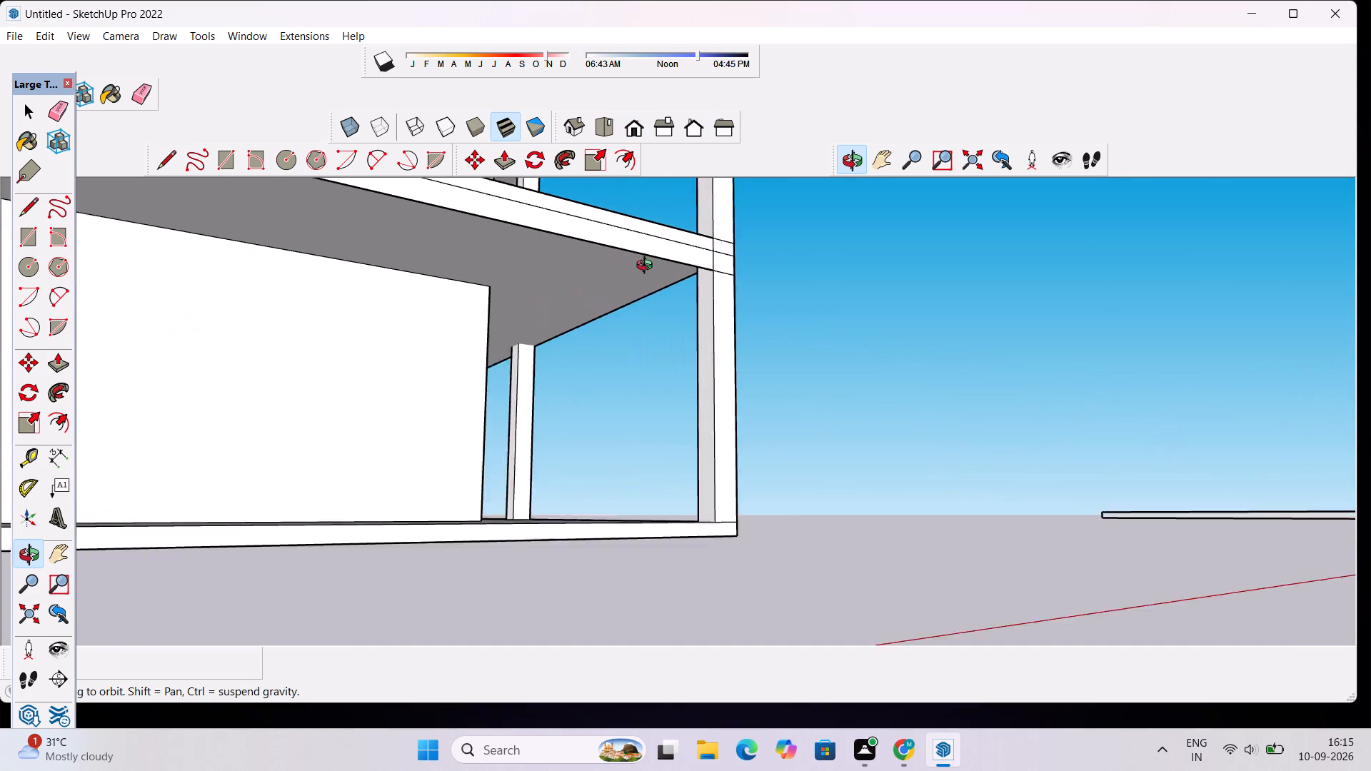
scroll(648, 267, up, 4)
drag(617, 268, 830, 248)
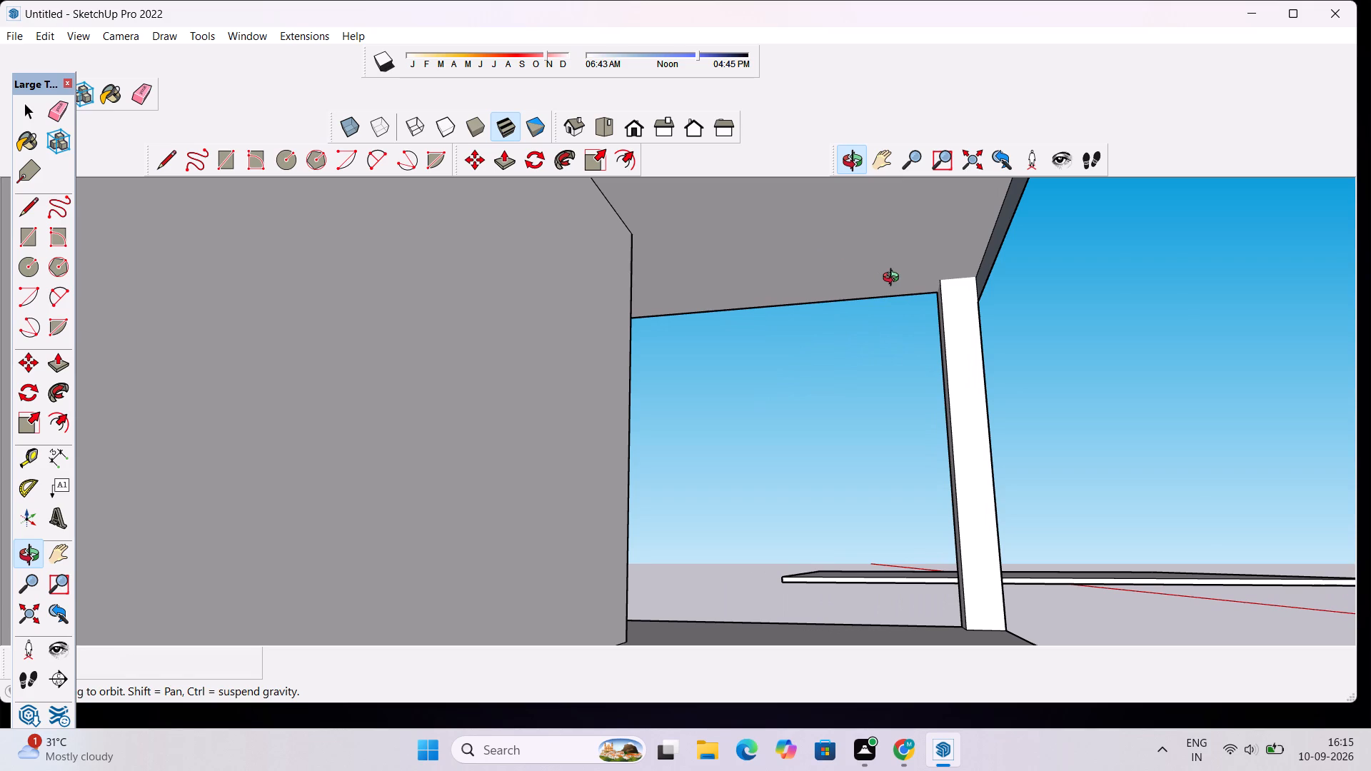
key(l)
scroll(943, 276, up, 10)
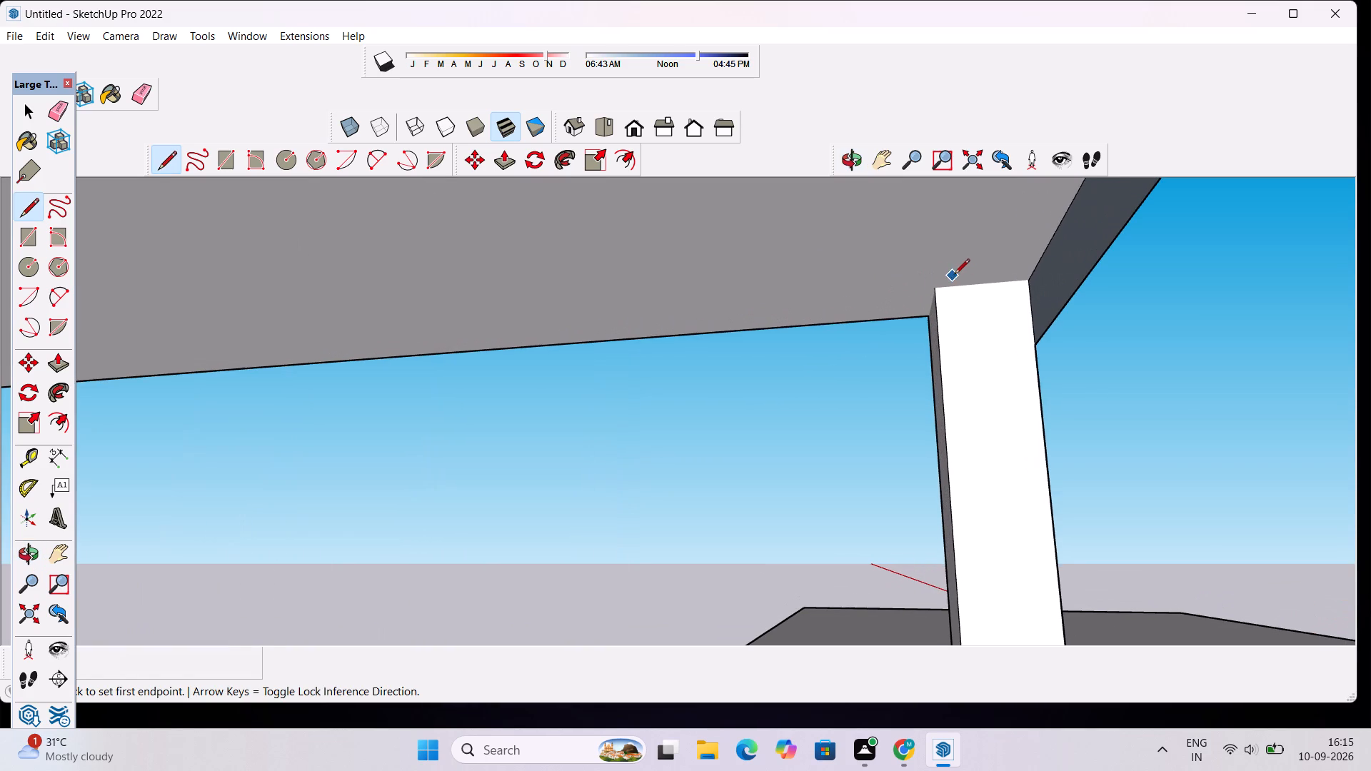
click(1029, 281)
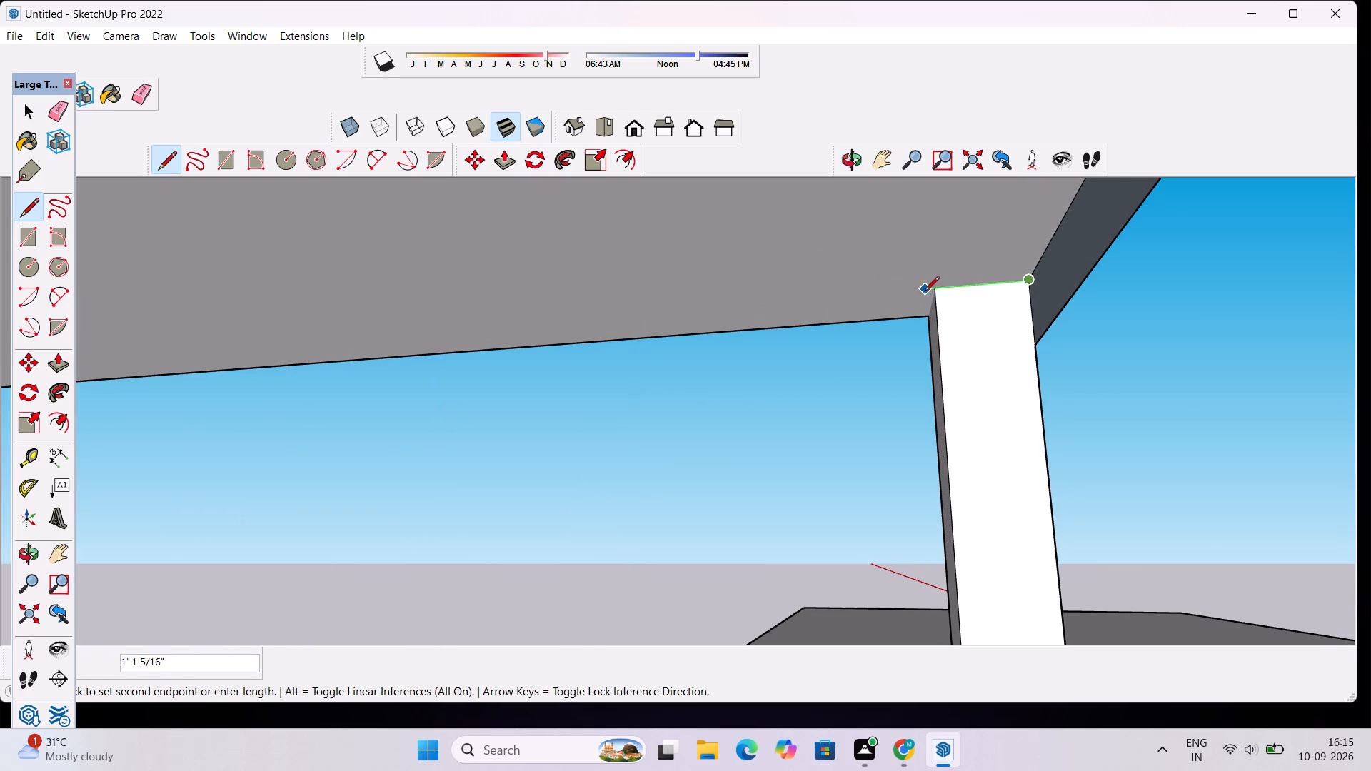
click(934, 291)
scroll(927, 306, up, 6)
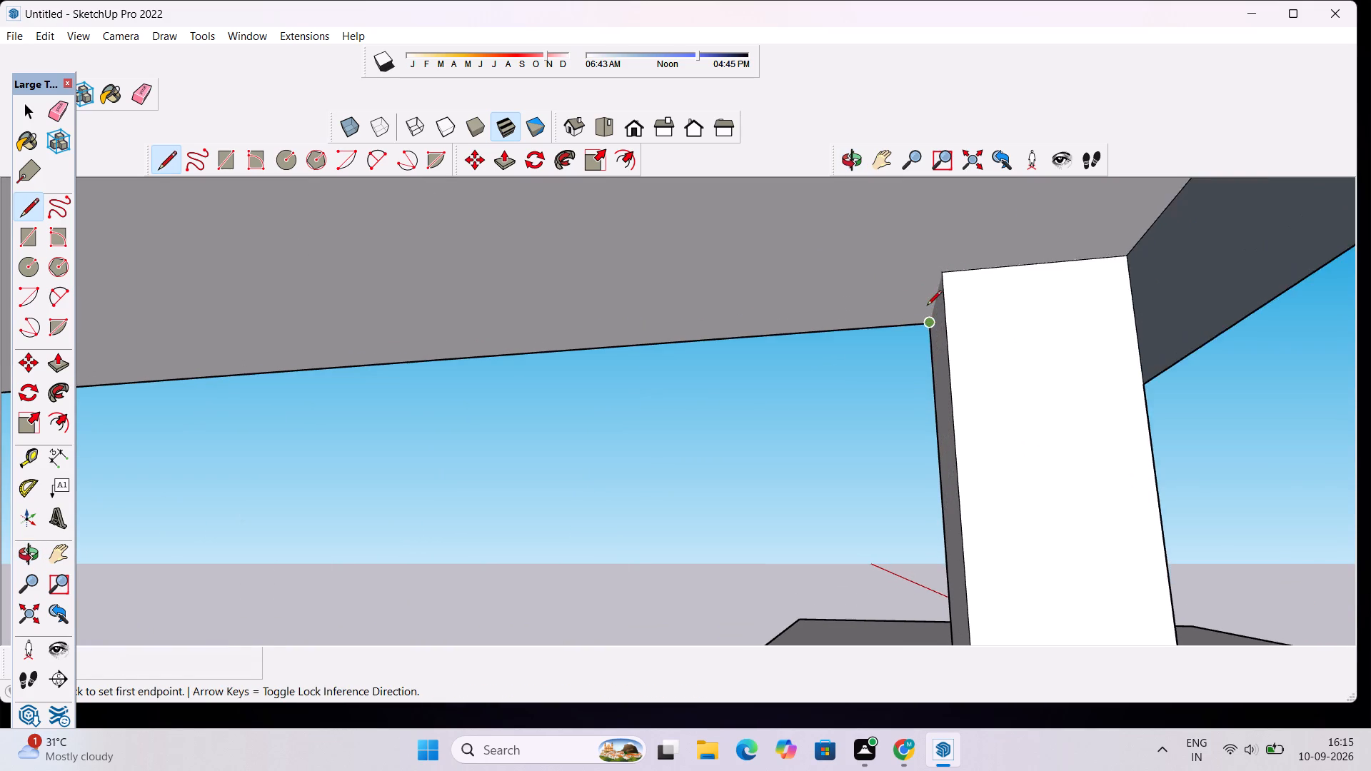
scroll(927, 306, up, 4)
click(930, 333)
click(948, 260)
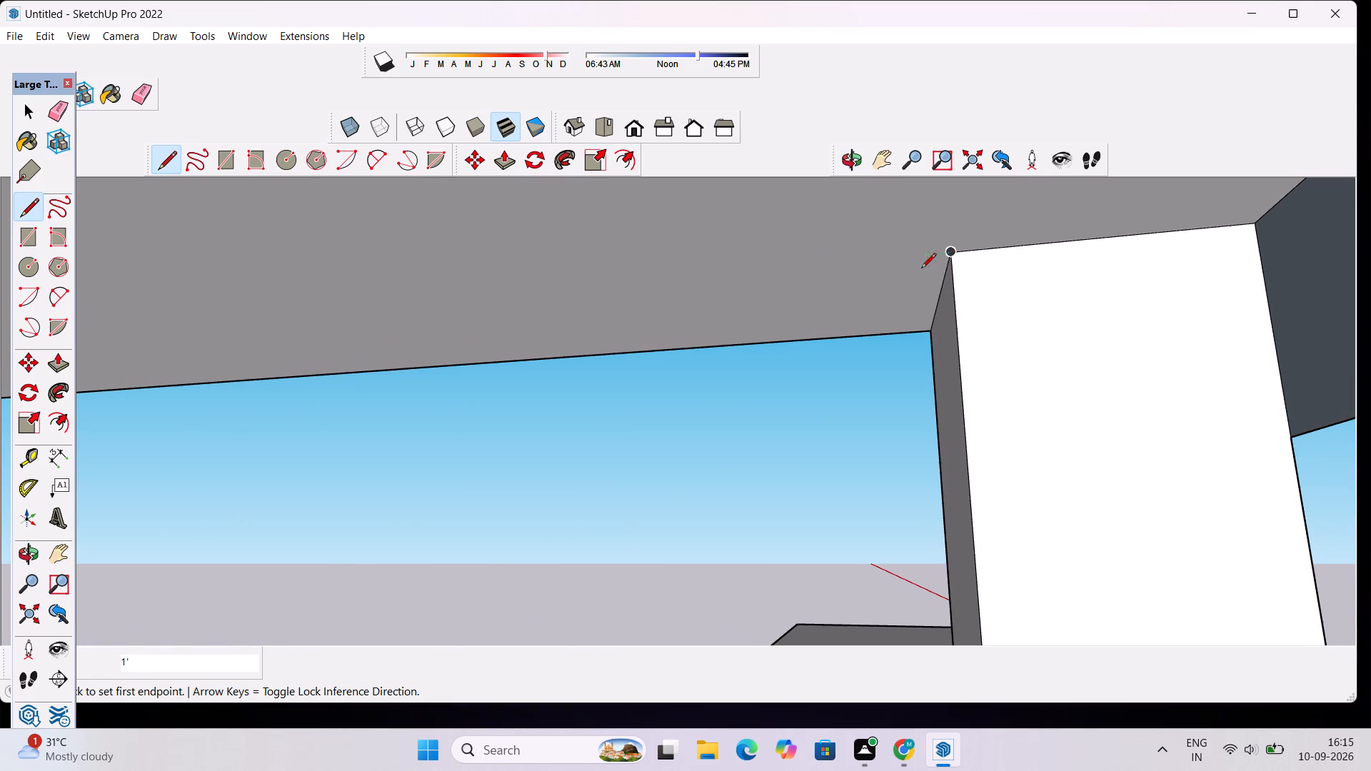
Push/Pull the inner face of the front strip hanging below the first-floor slab by 1', as far as the corner post's rear edge.
scroll(921, 269, down, 10)
key(space)
click(1104, 243)
key(p)
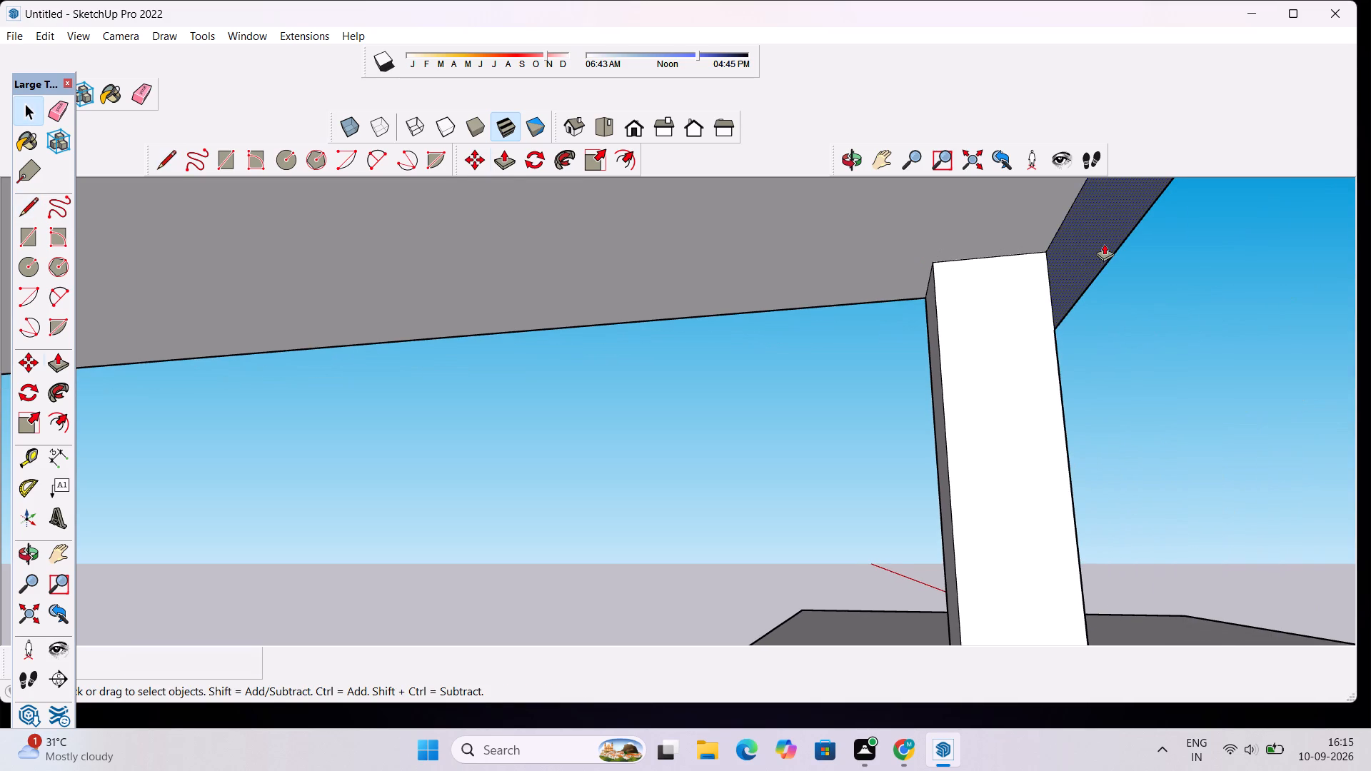
click(1104, 243)
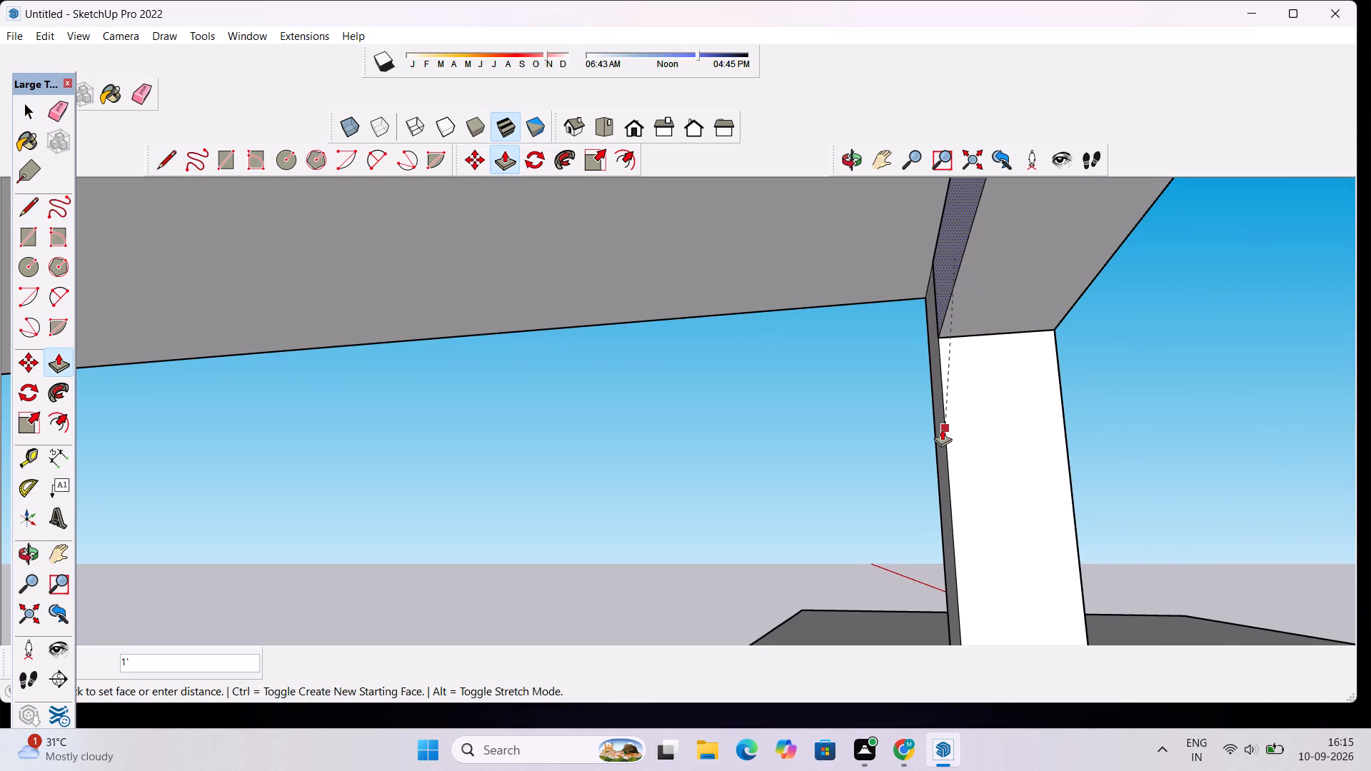
click(942, 429)
Erase the long horizontal line along the first-floor slab's front edge.
scroll(895, 239, down, 5)
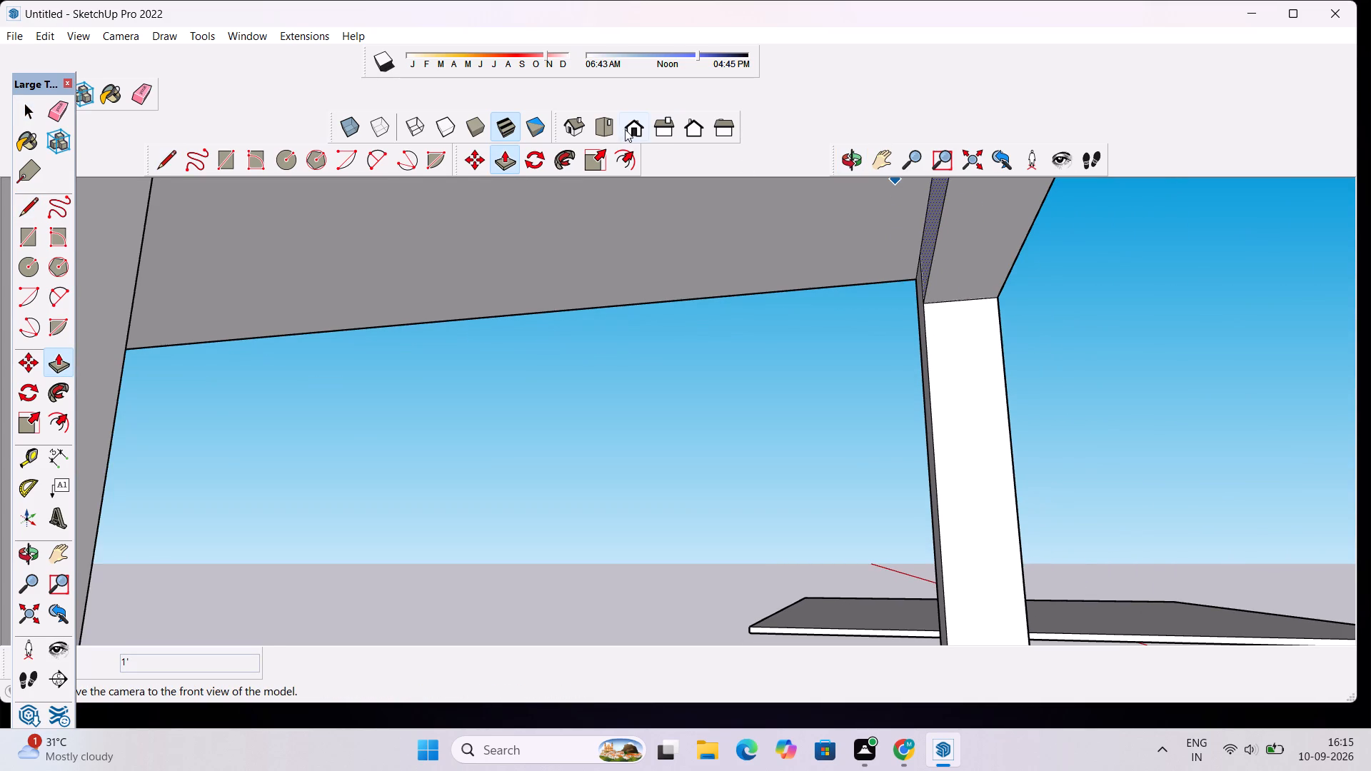
click(628, 129)
scroll(706, 268, down, 6)
scroll(292, 298, down, 7)
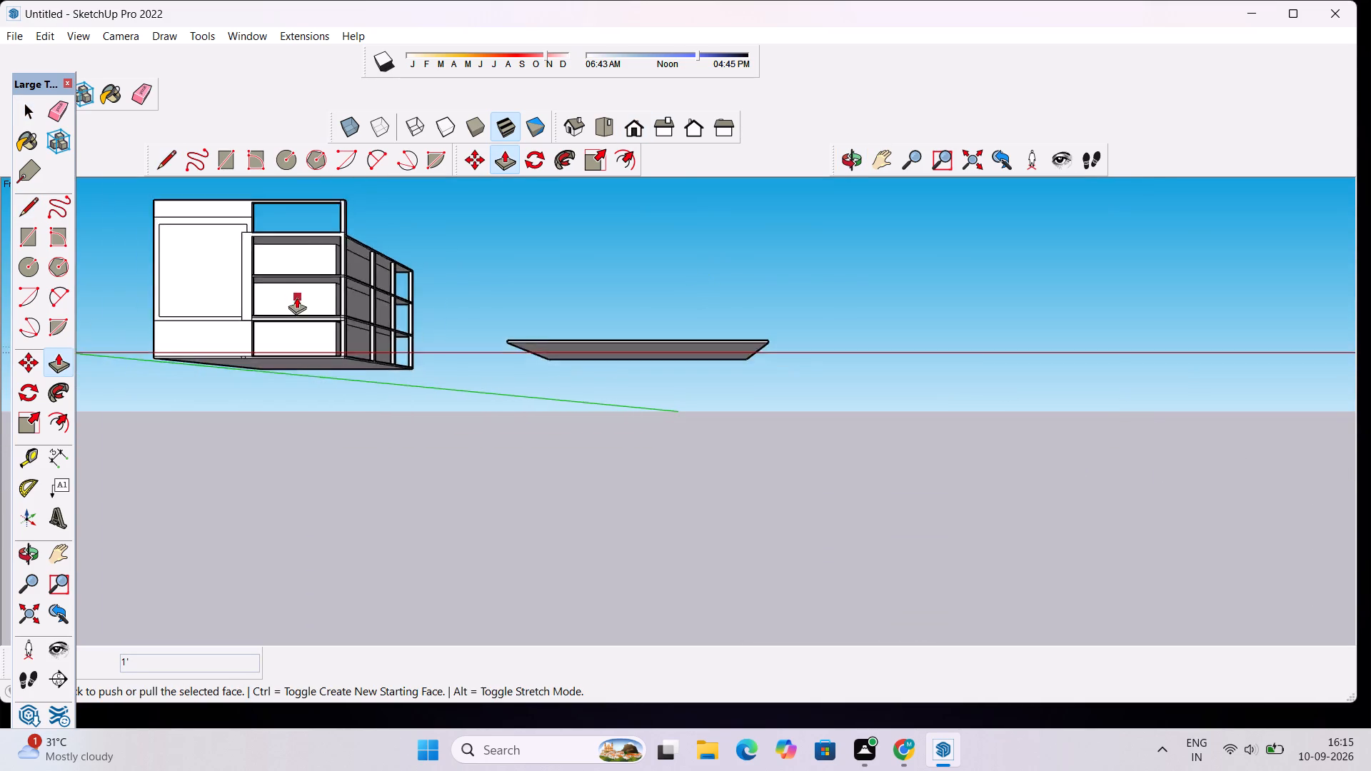
scroll(296, 297, down, 3)
scroll(256, 246, up, 12)
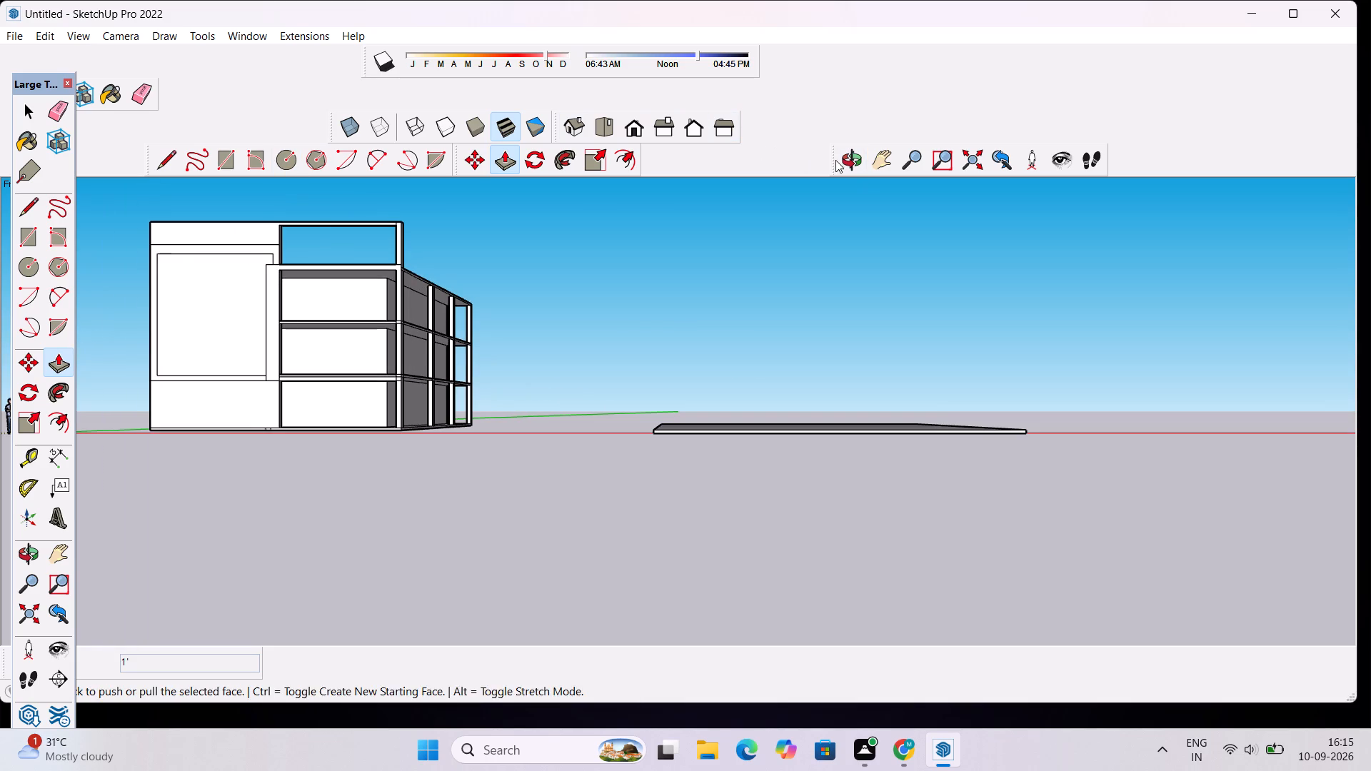
click(846, 161)
drag(315, 222, 353, 268)
scroll(279, 343, up, 8)
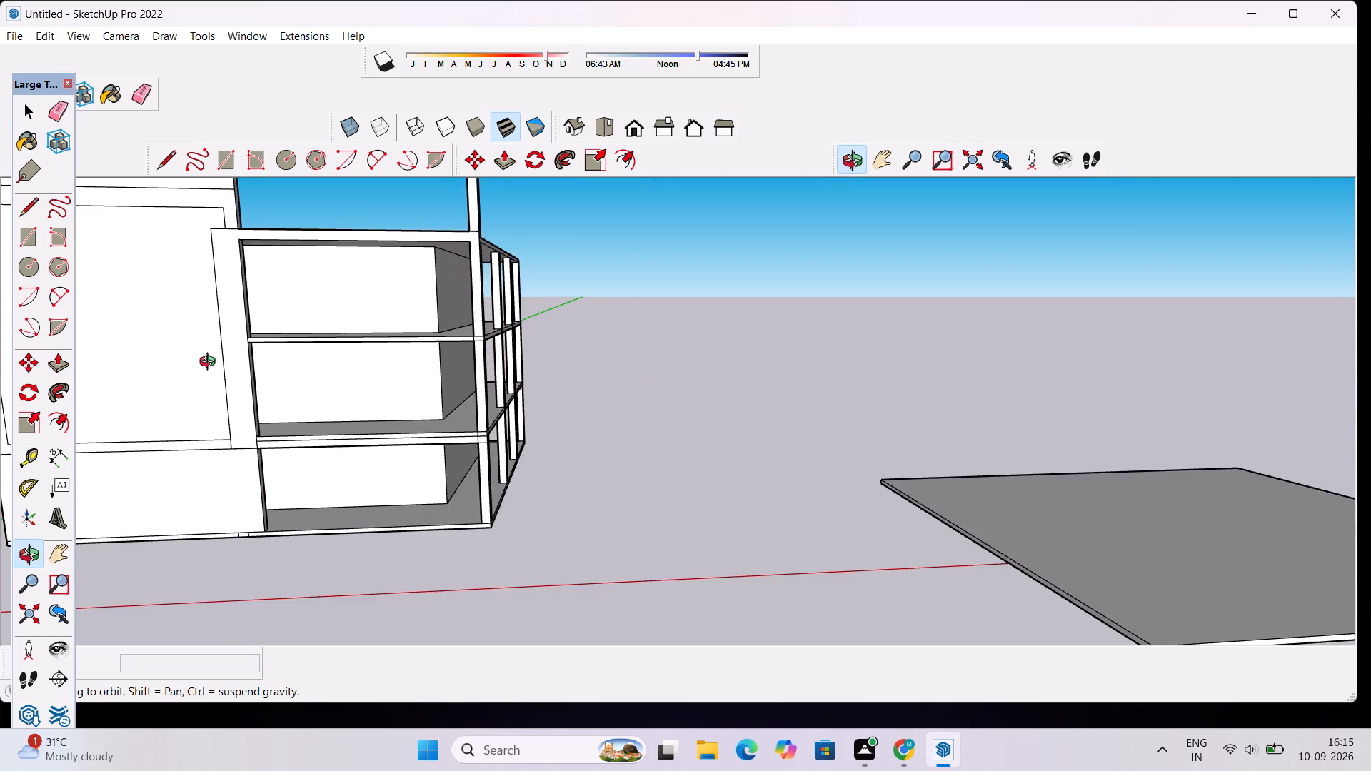
scroll(211, 363, up, 3)
scroll(254, 493, up, 4)
drag(431, 570, 405, 570)
scroll(308, 500, up, 2)
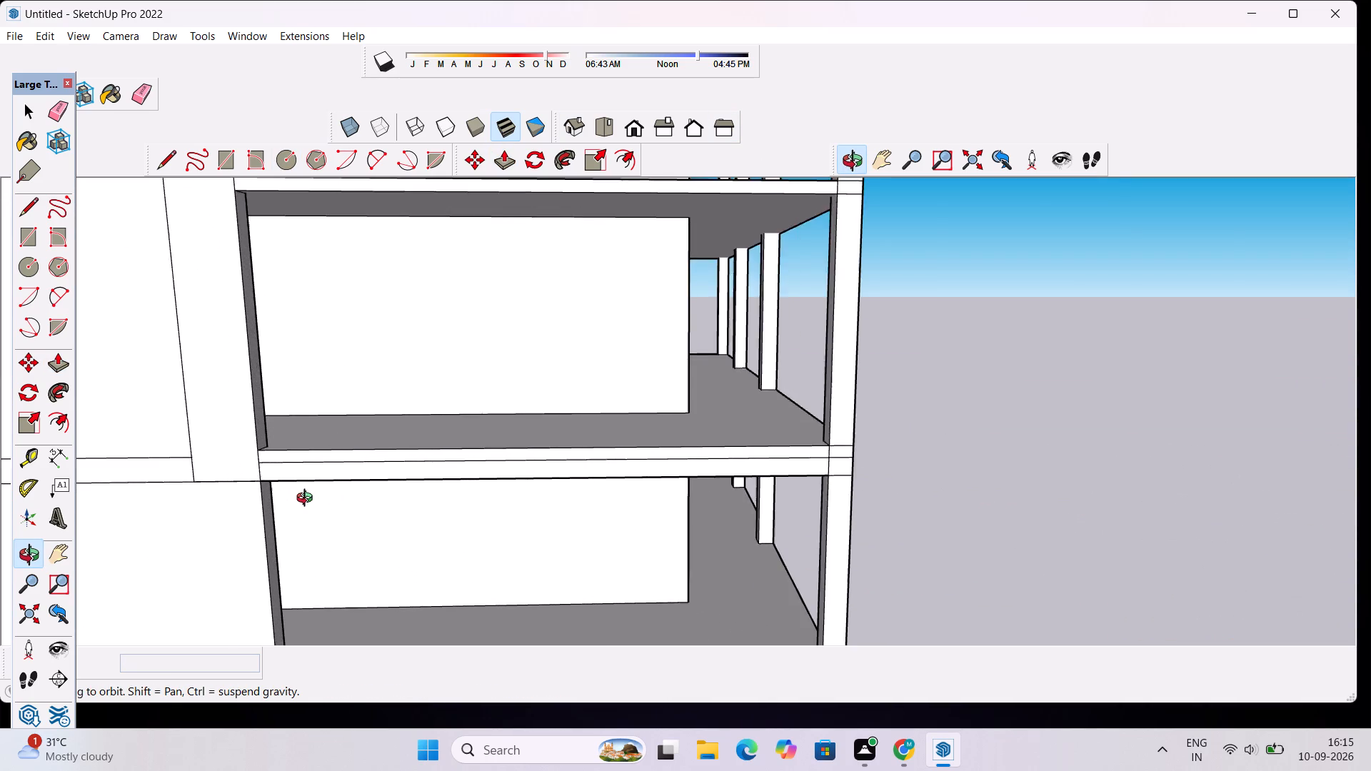
scroll(308, 500, up, 4)
key(e)
drag(231, 425, 221, 440)
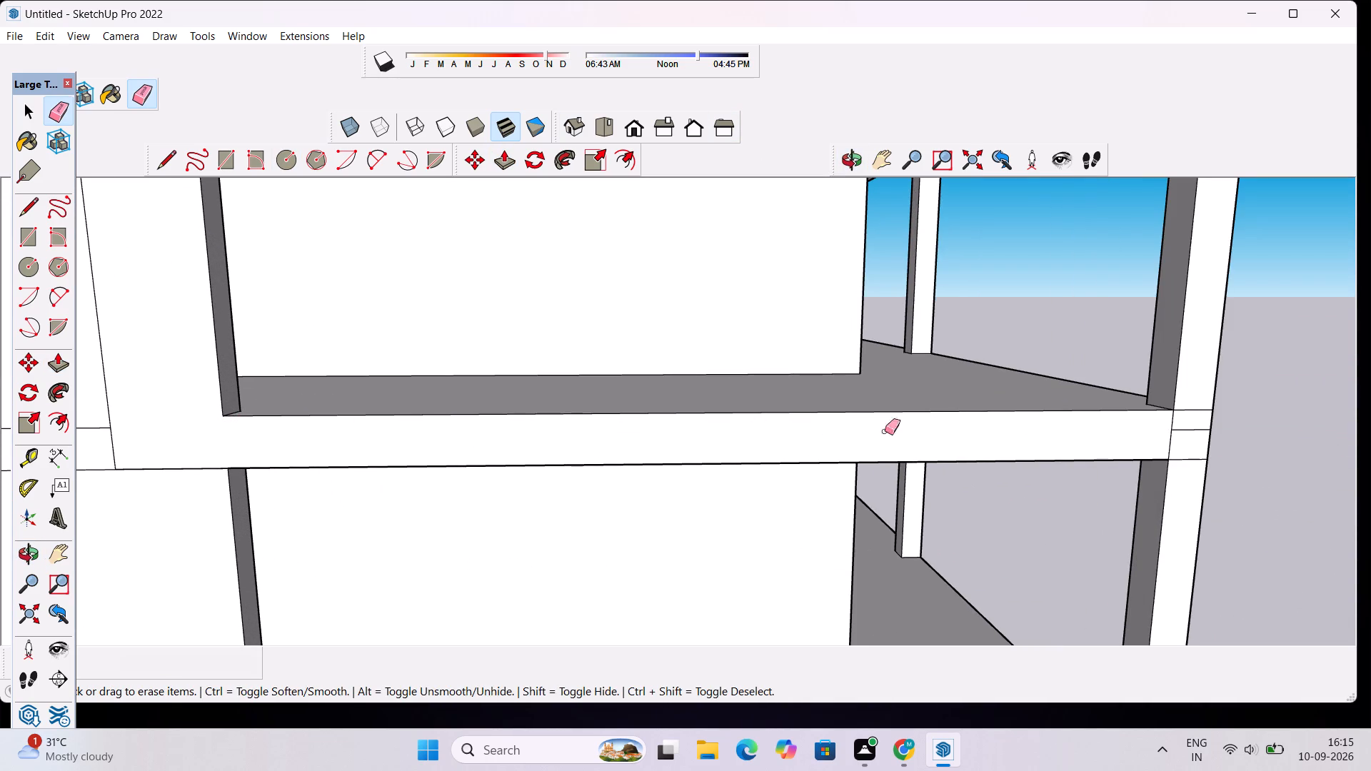
Erase the short horizontal lines and the vertical segment where the first-floor slab's front edge meets the corner post.
drag(1192, 397, 1192, 424)
drag(1192, 424, 1192, 431)
drag(1192, 431, 1192, 440)
drag(1191, 418, 1161, 436)
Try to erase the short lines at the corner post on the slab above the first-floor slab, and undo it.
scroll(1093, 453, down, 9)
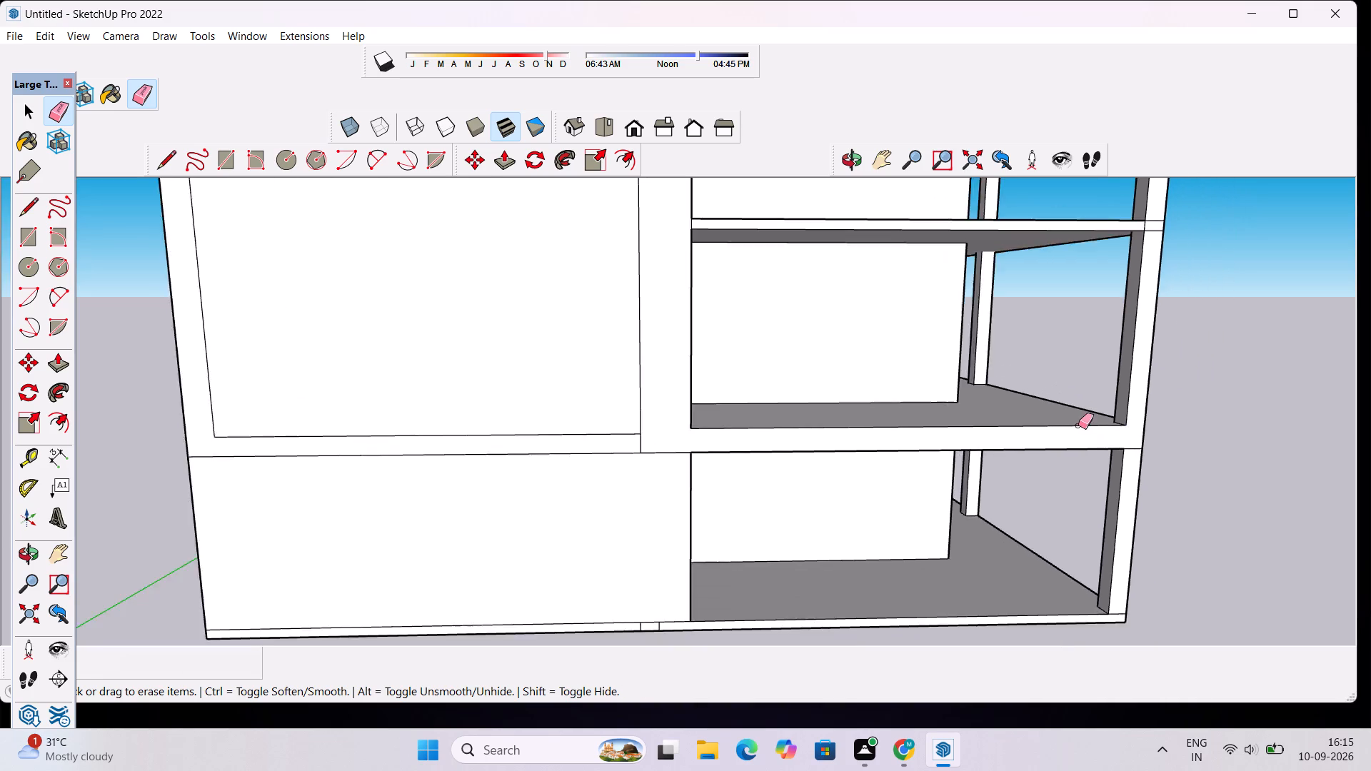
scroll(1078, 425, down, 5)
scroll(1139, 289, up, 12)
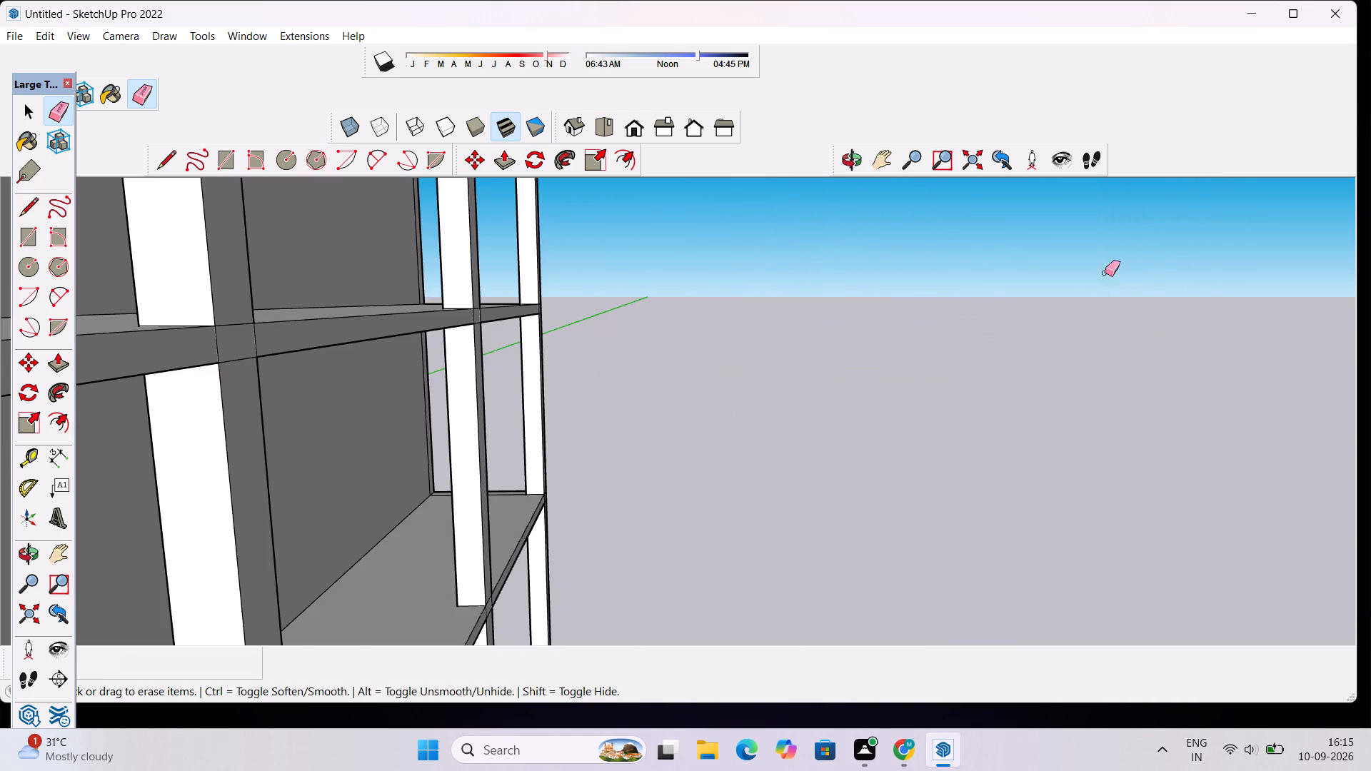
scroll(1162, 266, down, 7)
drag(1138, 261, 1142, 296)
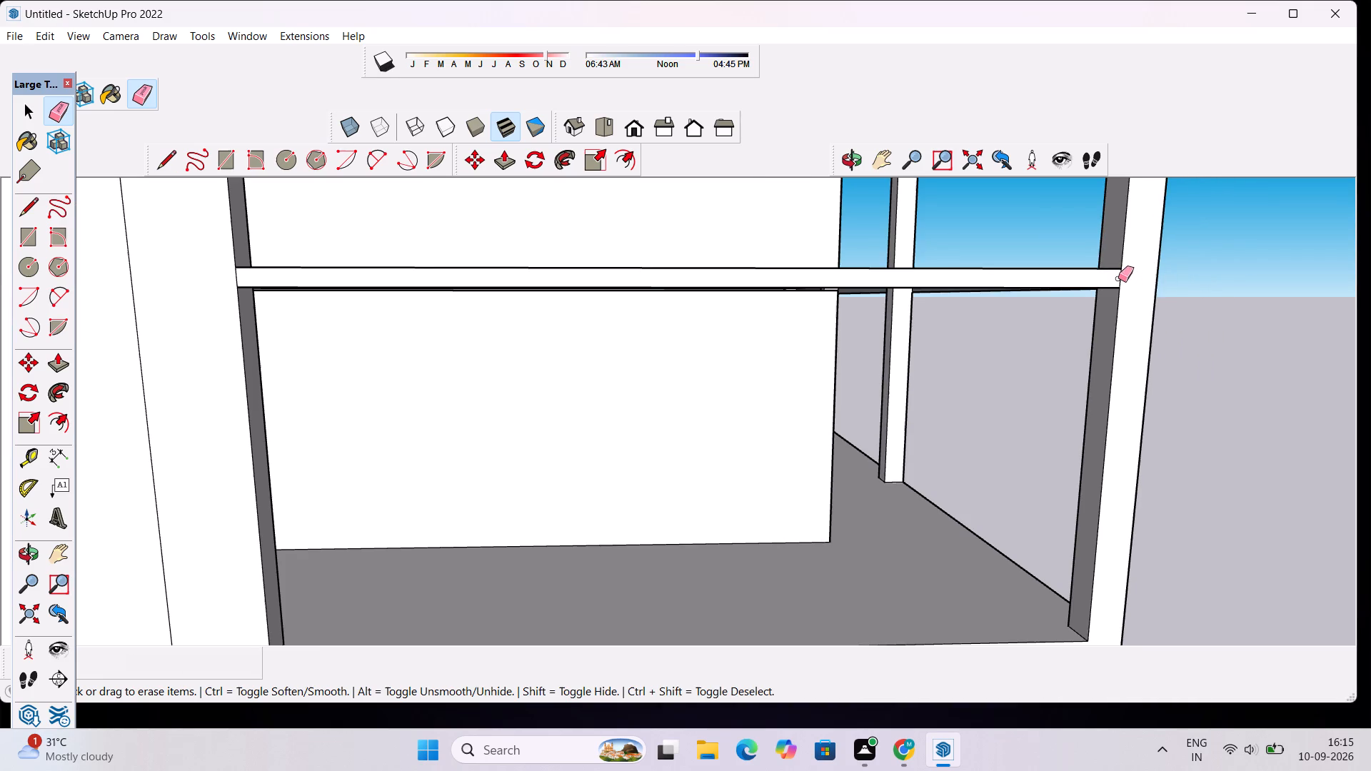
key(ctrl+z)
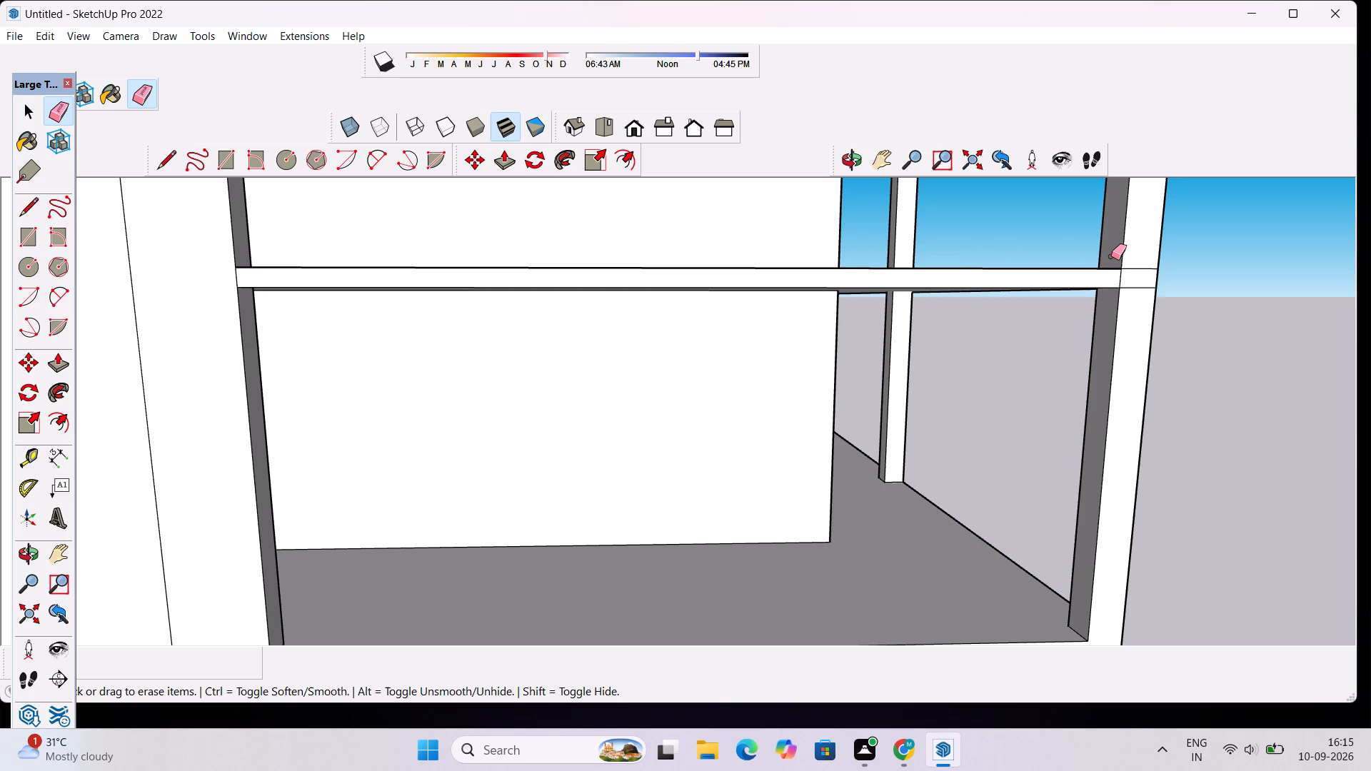
Draw a 1' line along the head of the corner post's inner side face, under the slab above the first-floor slab.
click(859, 163)
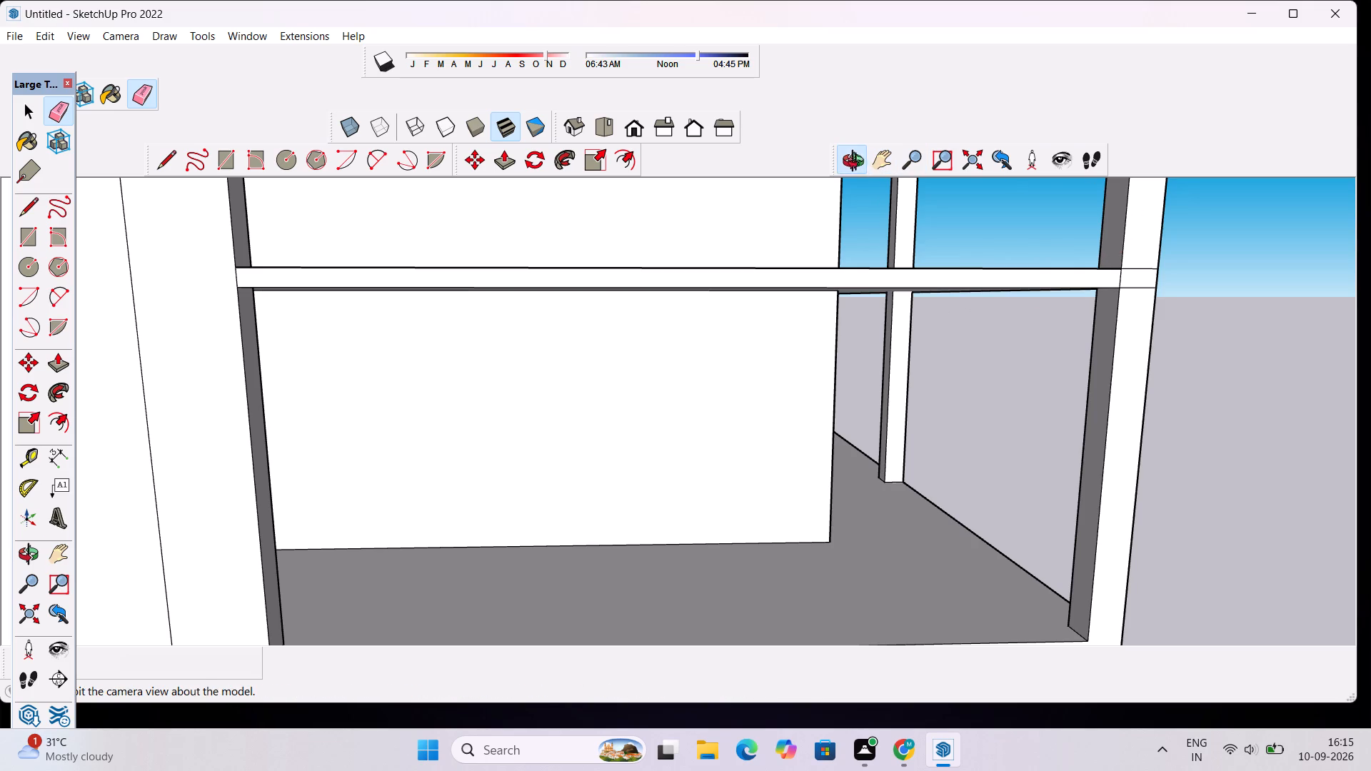
drag(1118, 361, 1111, 281)
scroll(1095, 212, up, 1)
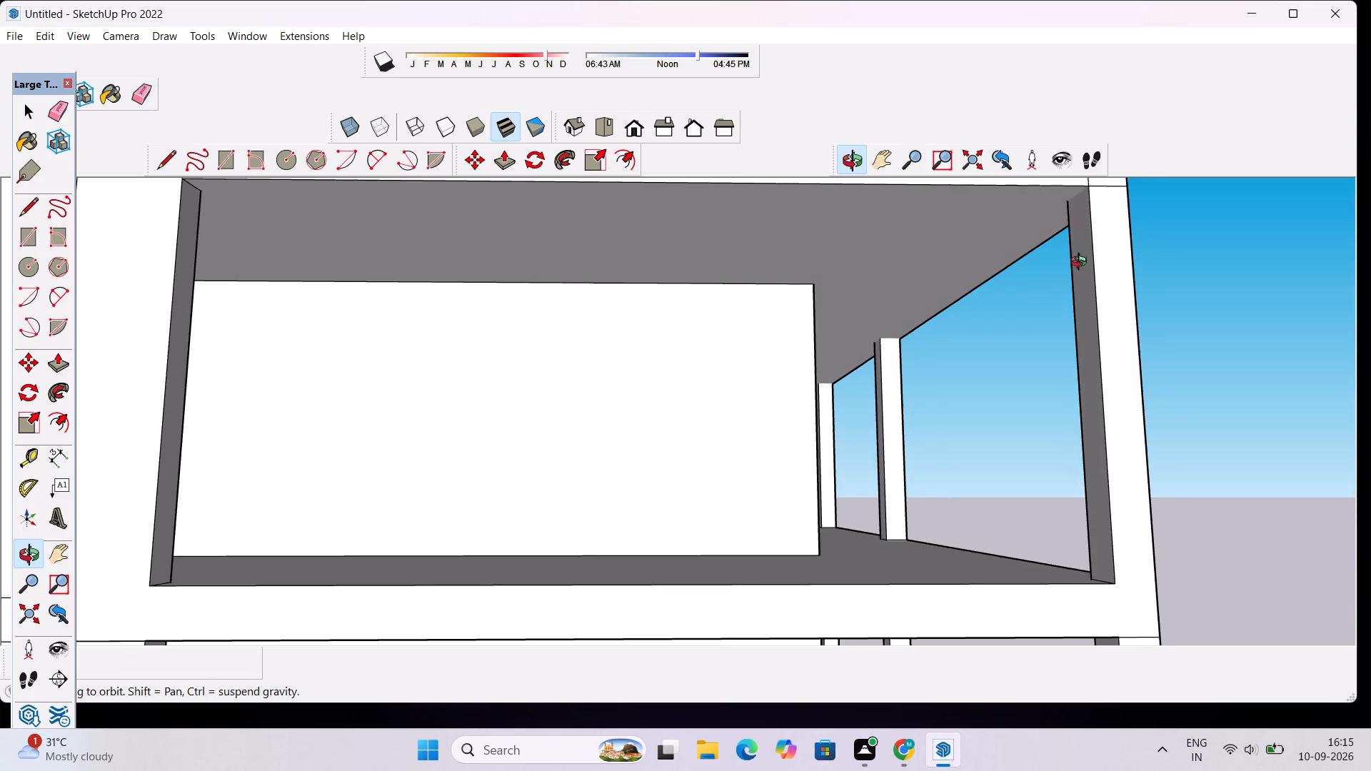
scroll(1080, 268, down, 5)
scroll(1075, 216, up, 2)
key(l)
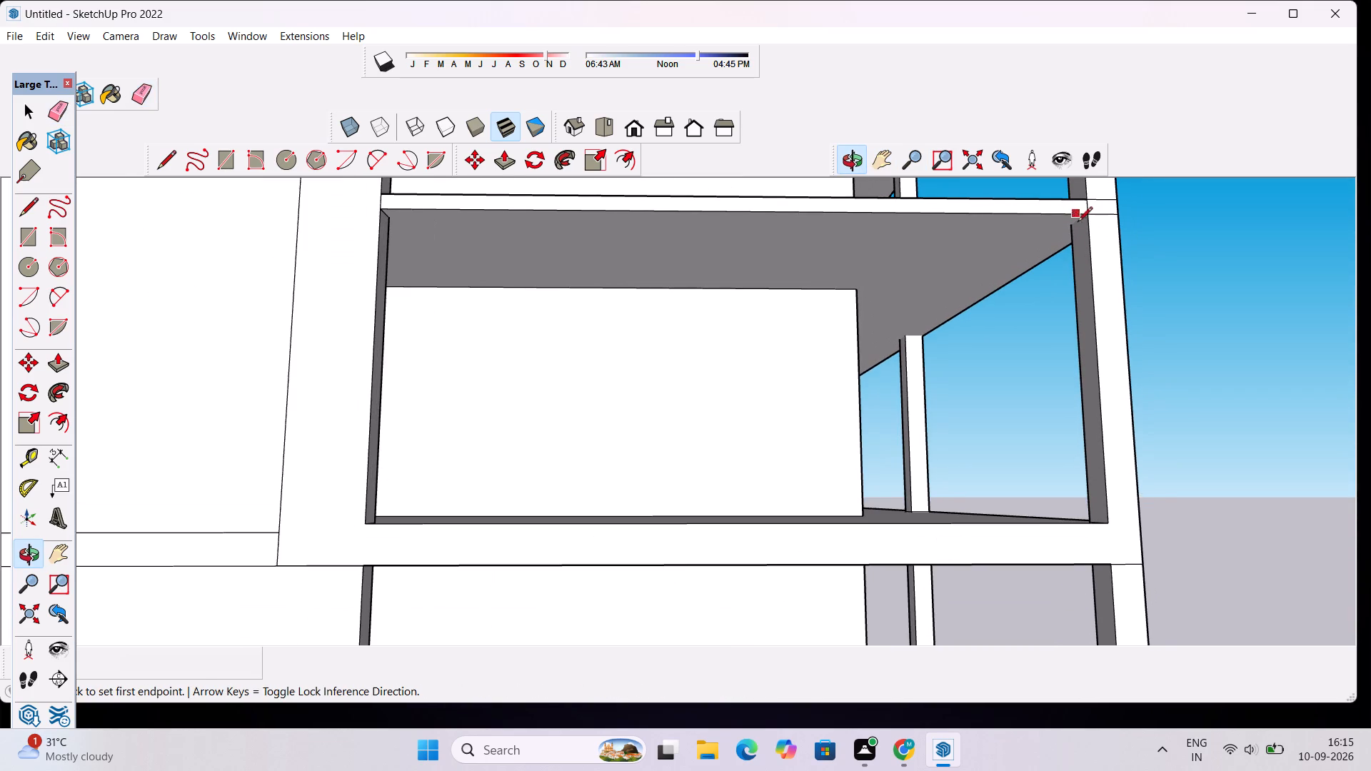
scroll(1079, 226, up, 5)
click(1090, 211)
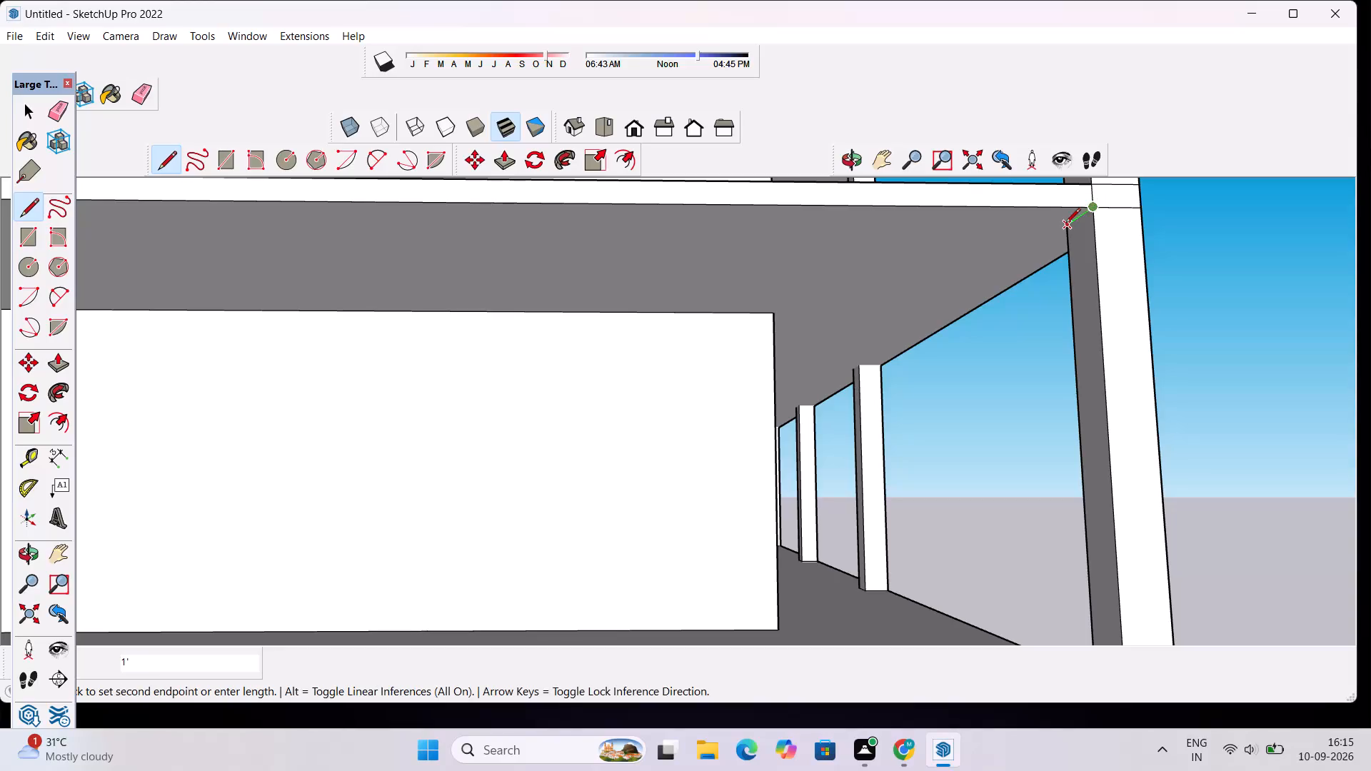
click(1065, 224)
scroll(915, 316, down, 6)
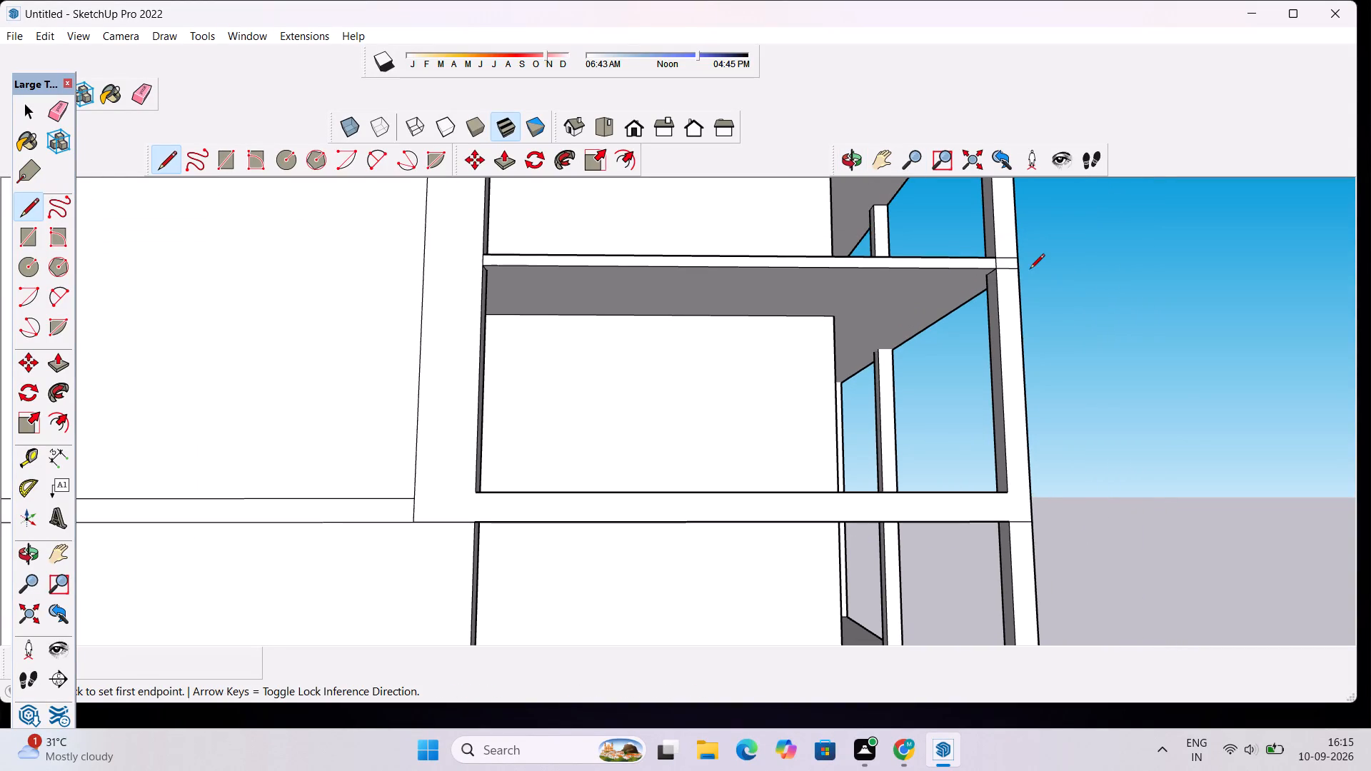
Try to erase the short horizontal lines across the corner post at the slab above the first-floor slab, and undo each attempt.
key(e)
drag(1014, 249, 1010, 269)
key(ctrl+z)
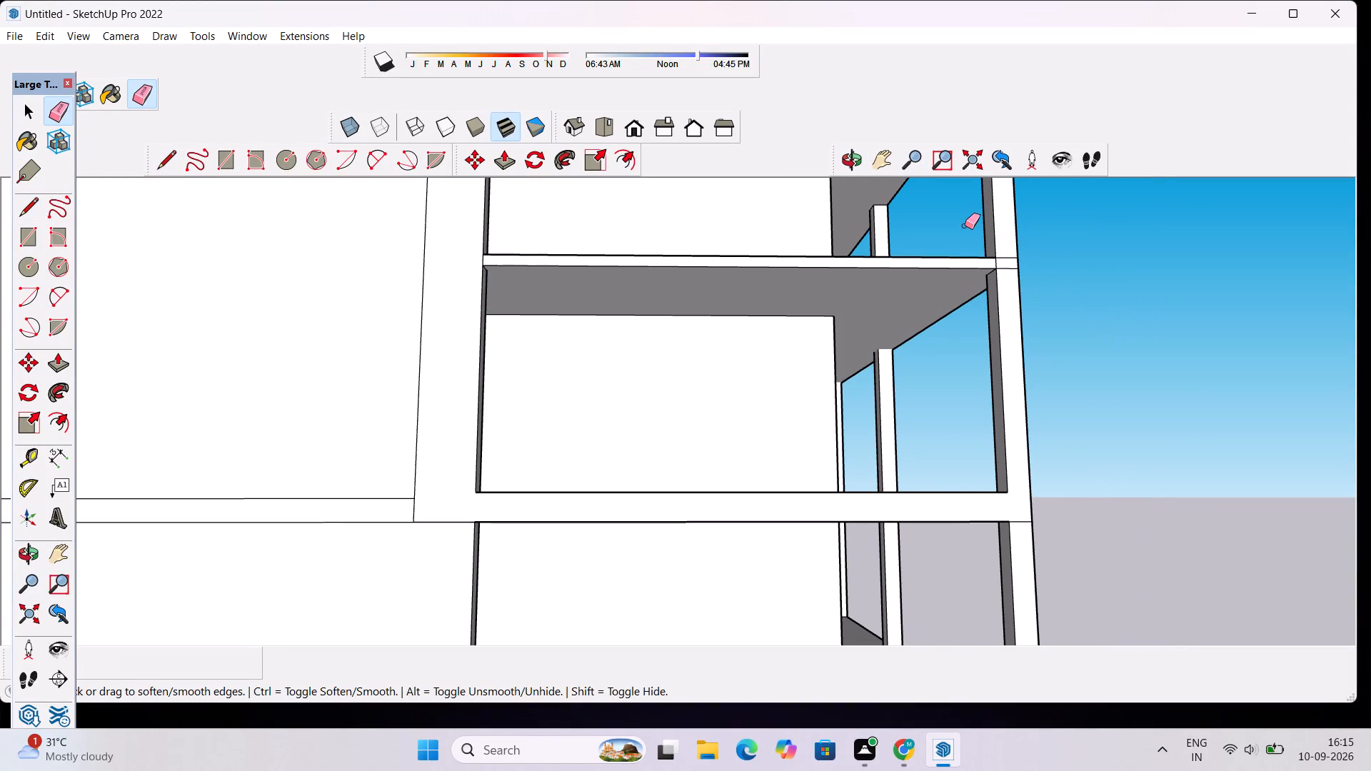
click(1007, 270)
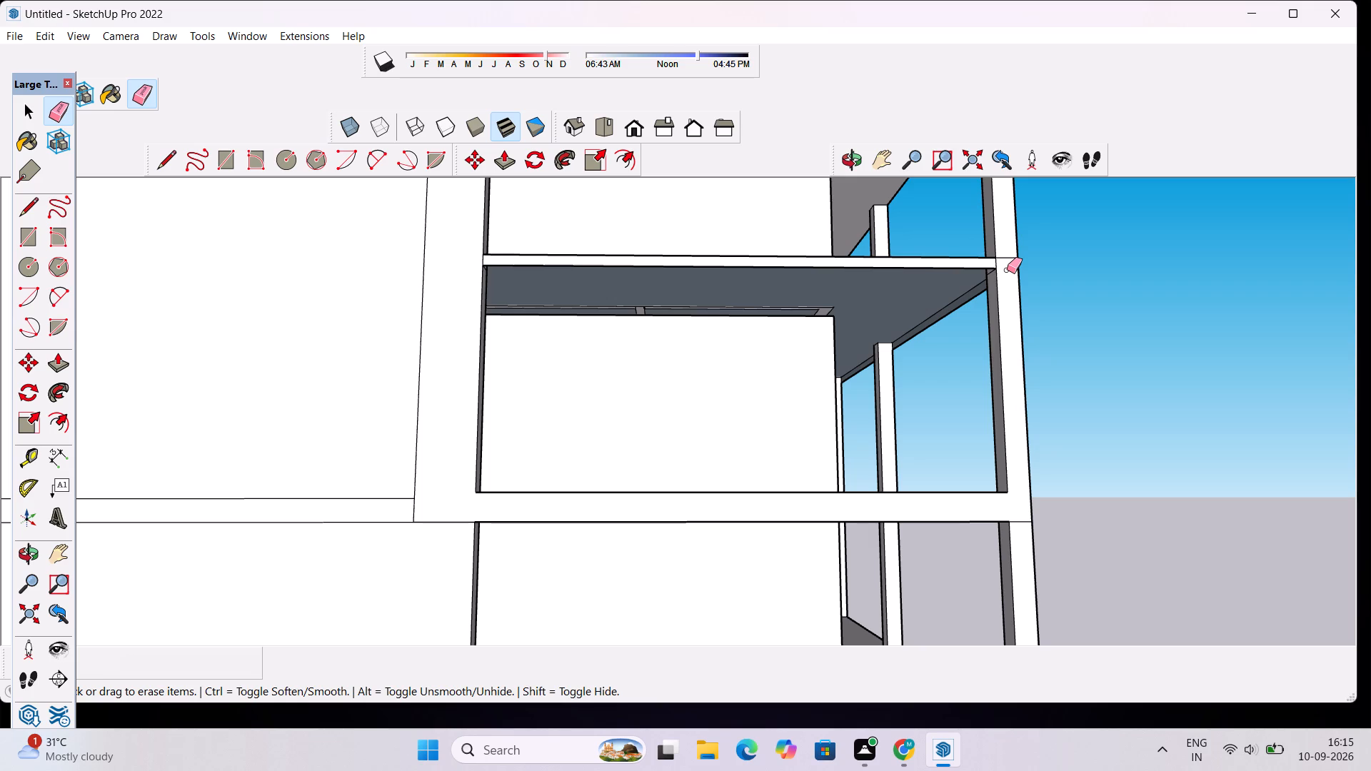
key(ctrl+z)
Erase the short vertical segment where the front edge of the slab above the first-floor slab meets the corner post.
scroll(996, 269, up, 3)
click(996, 258)
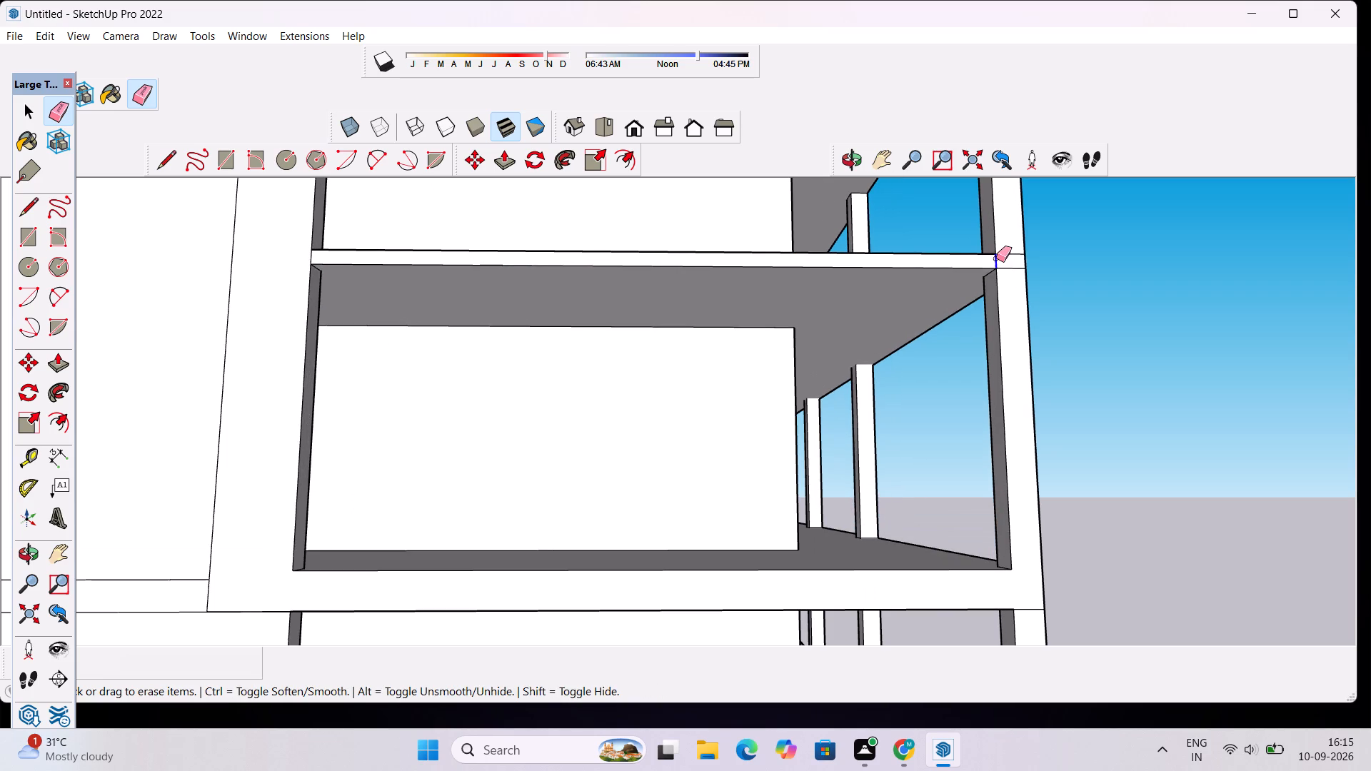
Examine the slab-to-post joints at the corner post, the side posts and the building's overall front and side from several angles.
scroll(1038, 291, up, 5)
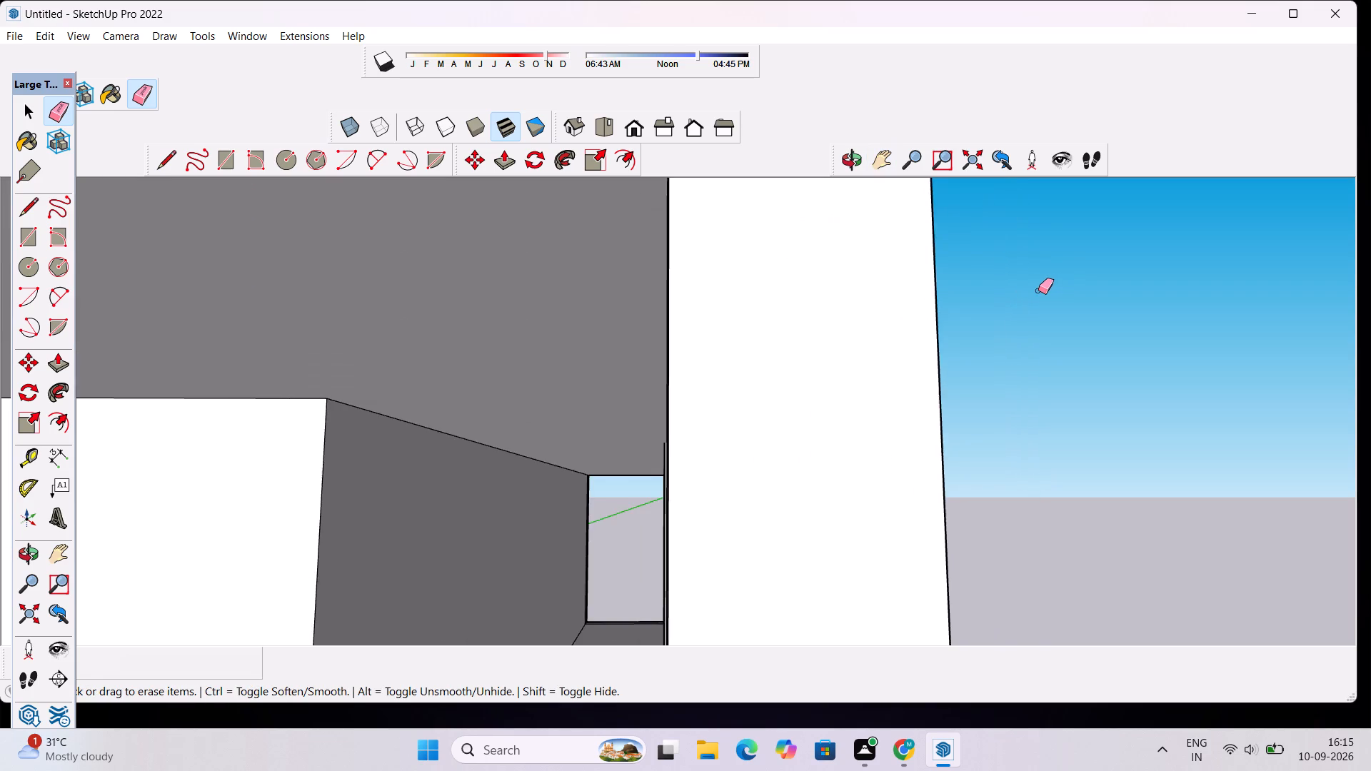
scroll(1033, 282, down, 6)
scroll(960, 246, up, 6)
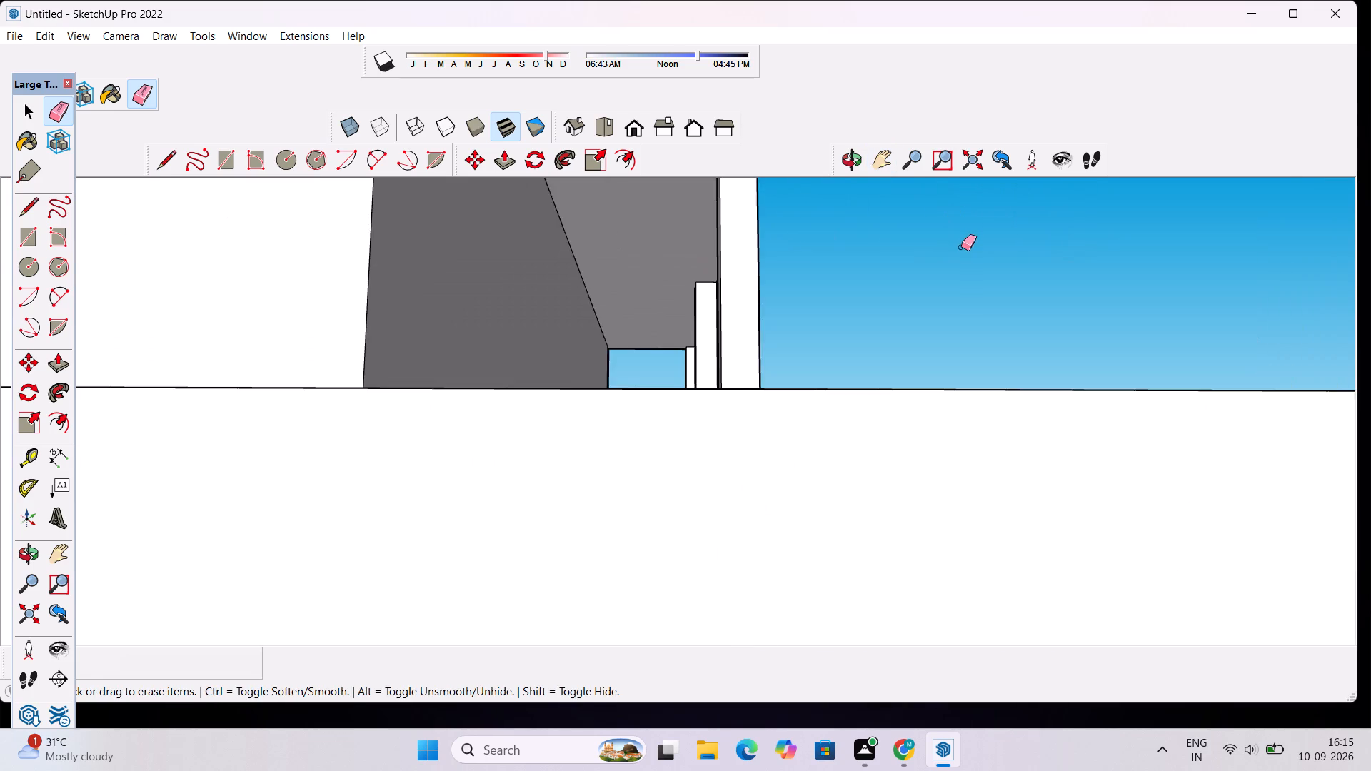
scroll(940, 254, down, 5)
click(850, 161)
drag(1080, 315, 815, 275)
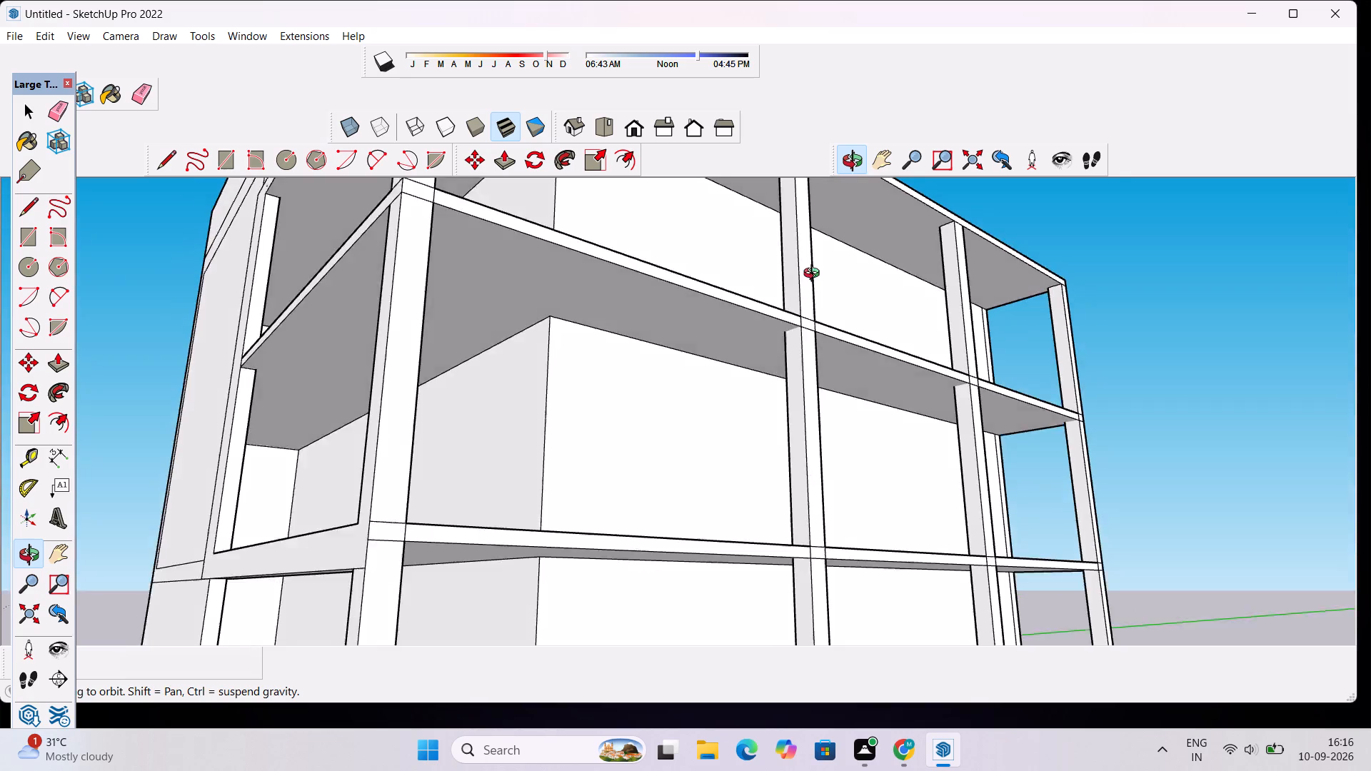
drag(815, 275, 671, 131)
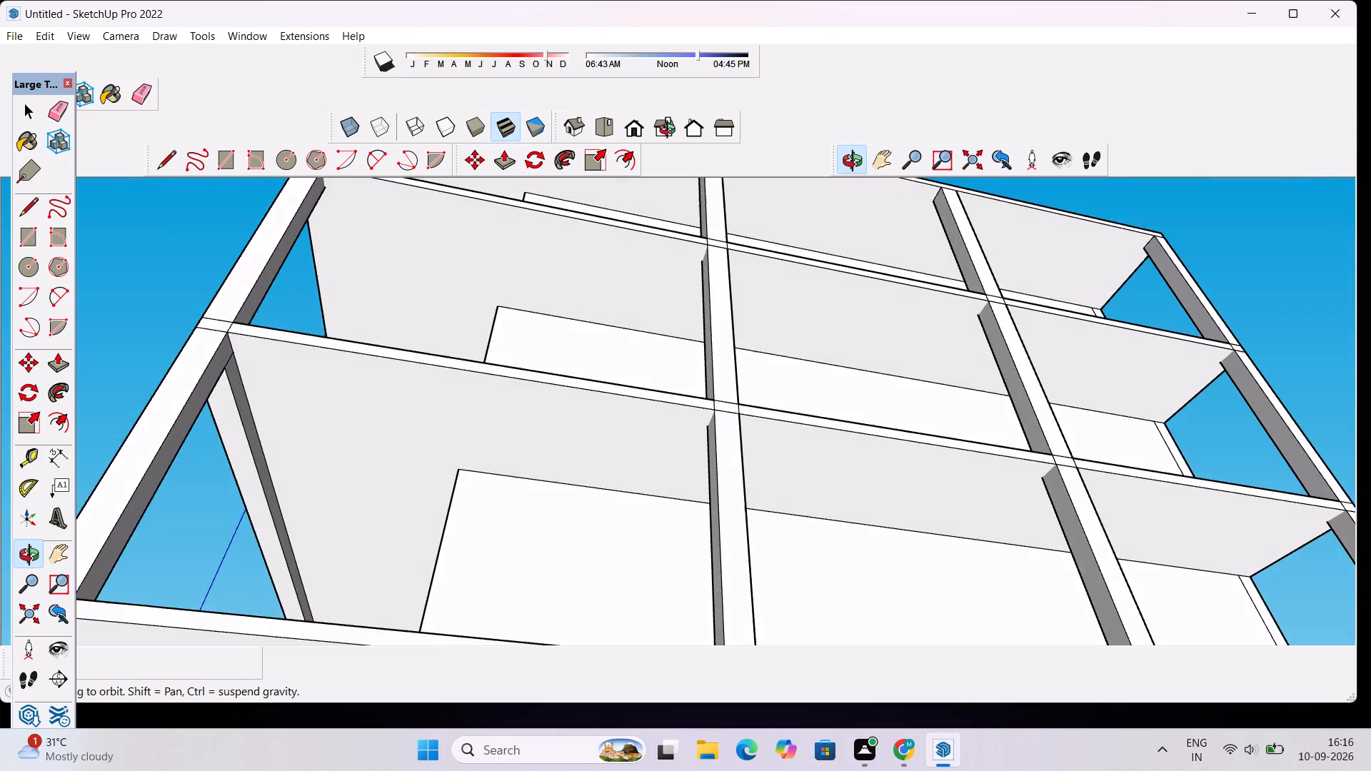
drag(671, 131, 681, 481)
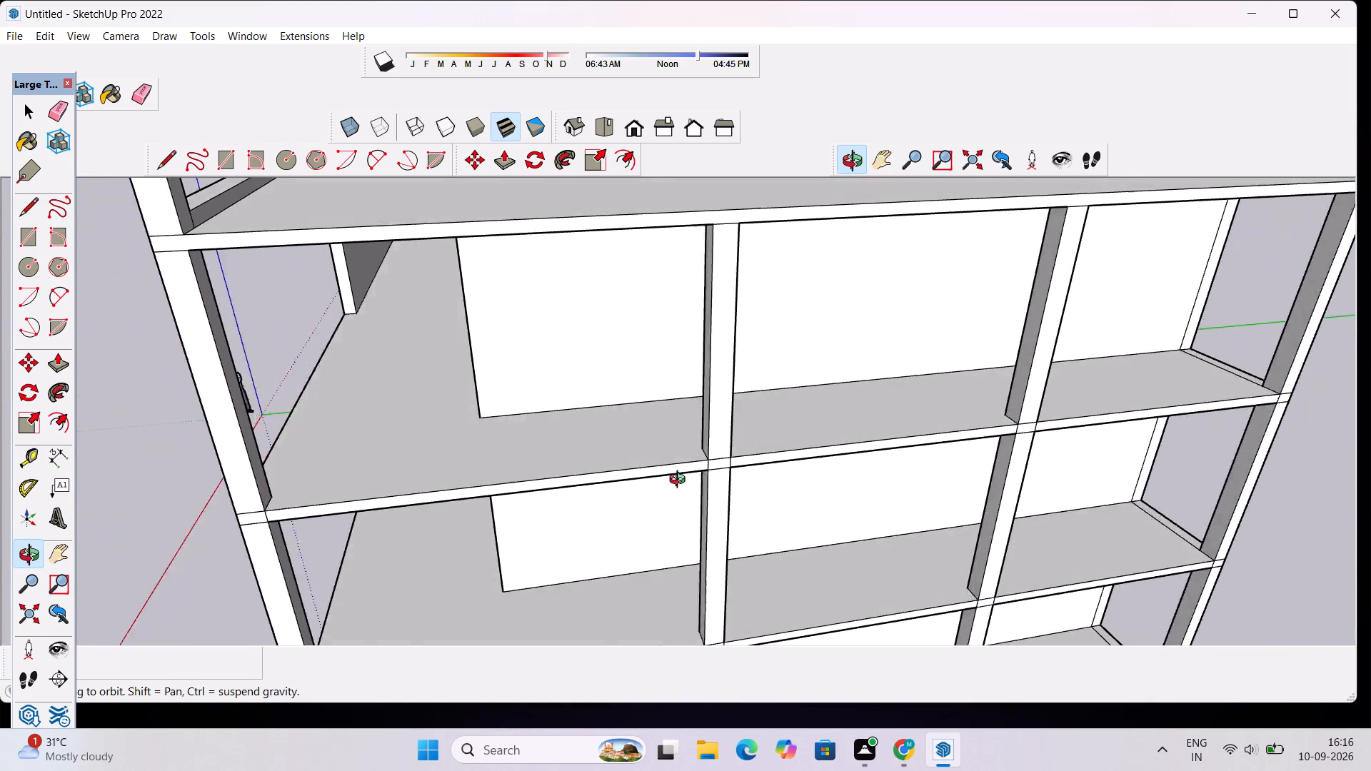
drag(681, 481, 1180, 238)
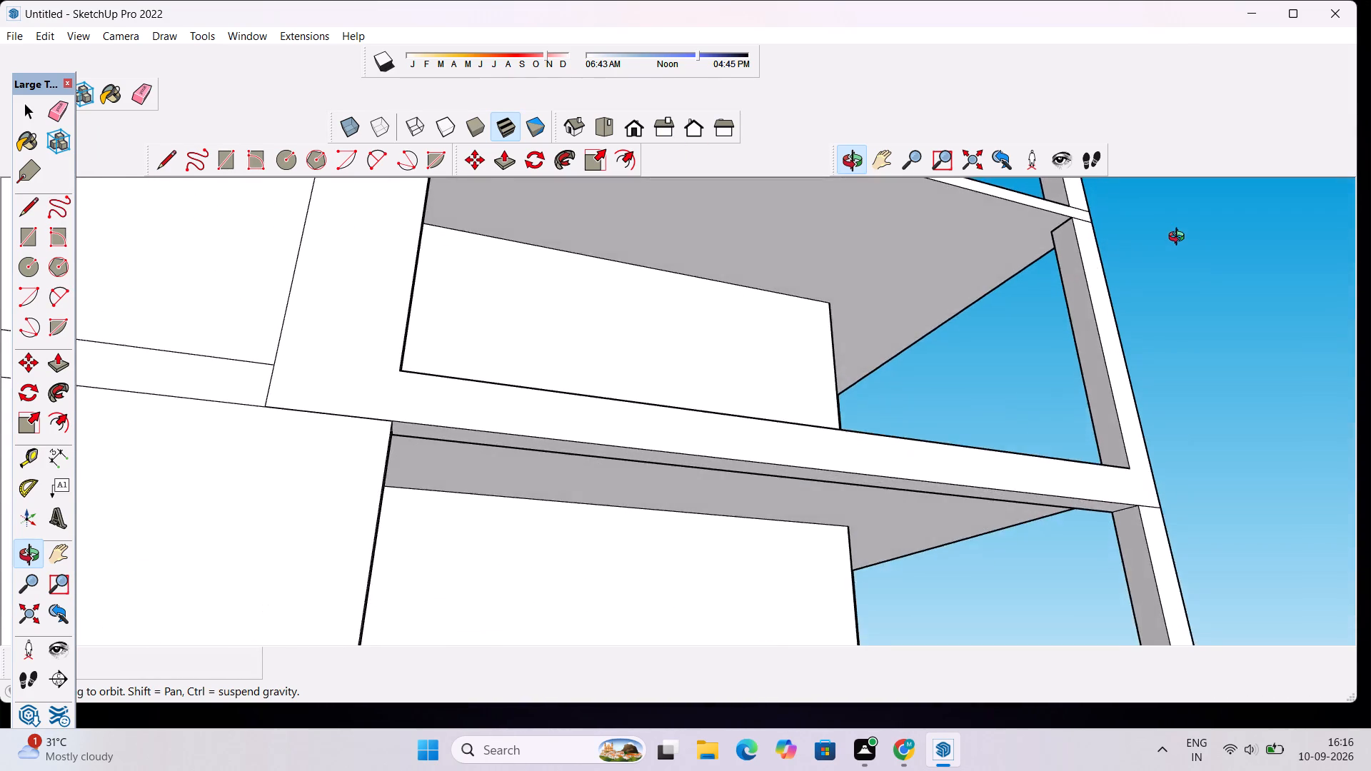
drag(1180, 238, 1003, 366)
scroll(879, 371, down, 4)
scroll(908, 381, up, 5)
drag(913, 381, 809, 403)
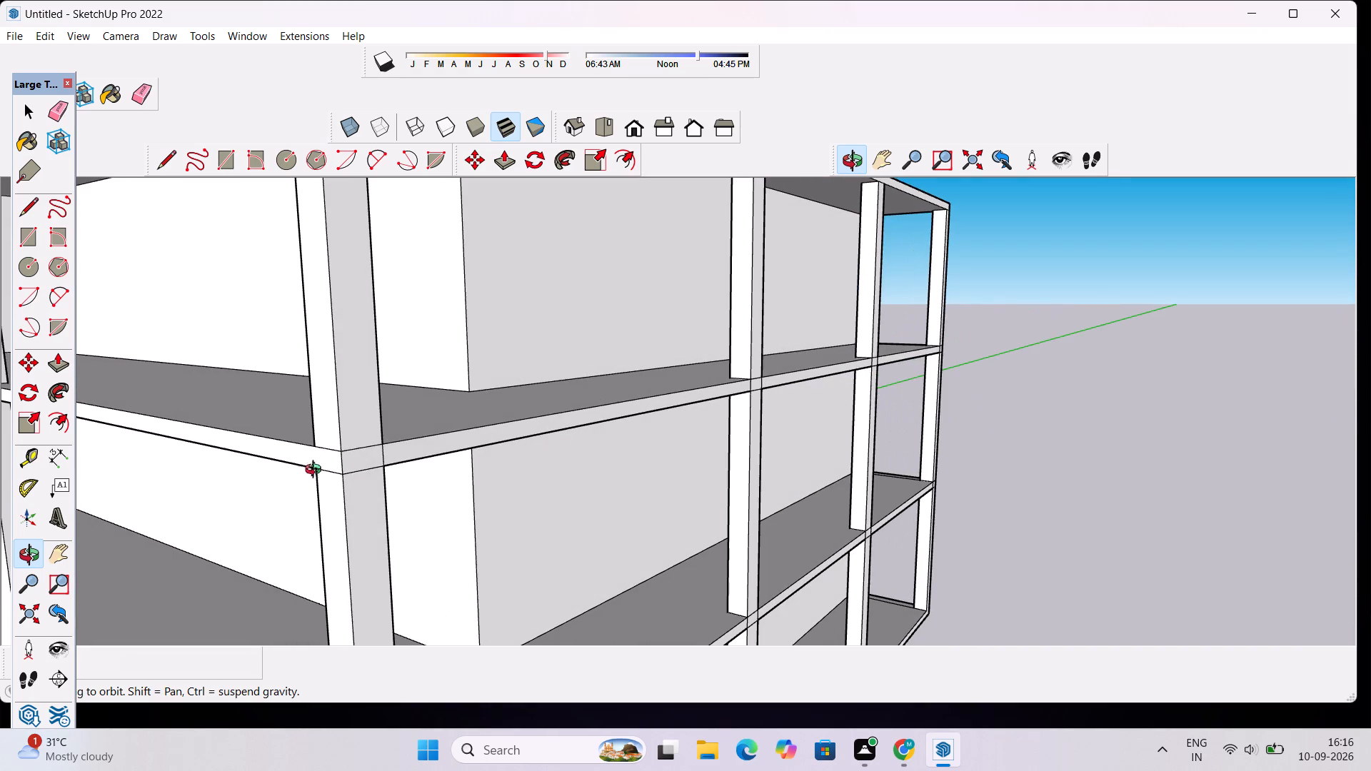
drag(261, 448, 356, 415)
scroll(363, 413, down, 5)
scroll(451, 396, up, 4)
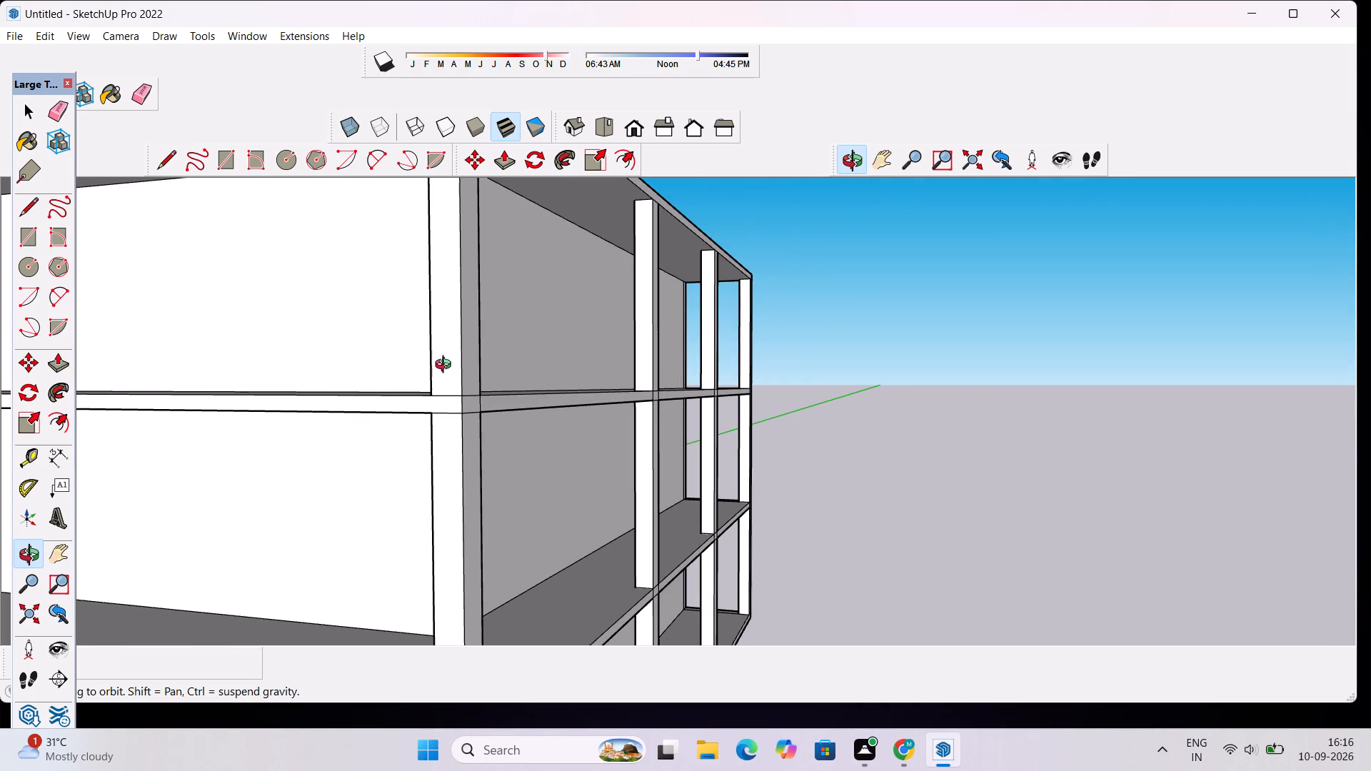
scroll(446, 361, down, 5)
scroll(441, 395, up, 2)
scroll(446, 385, down, 11)
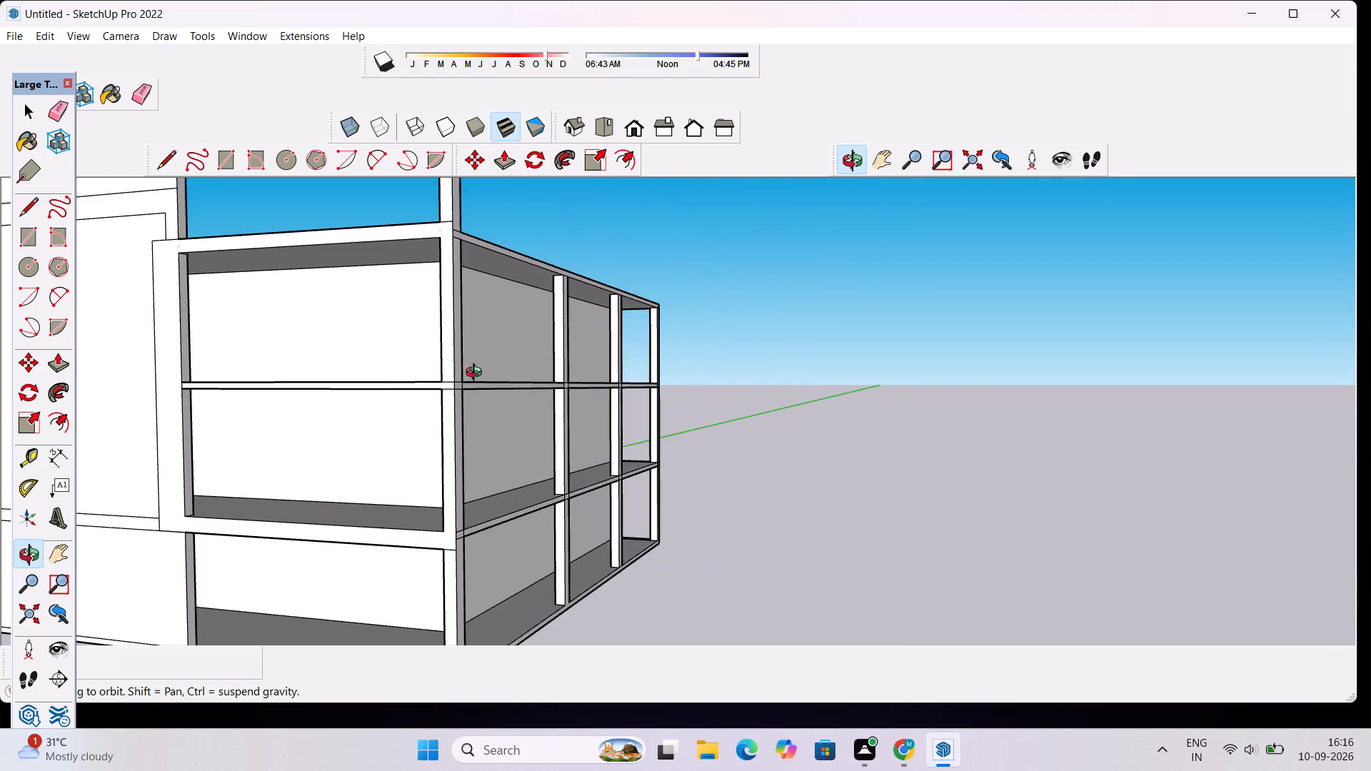
drag(393, 394, 485, 393)
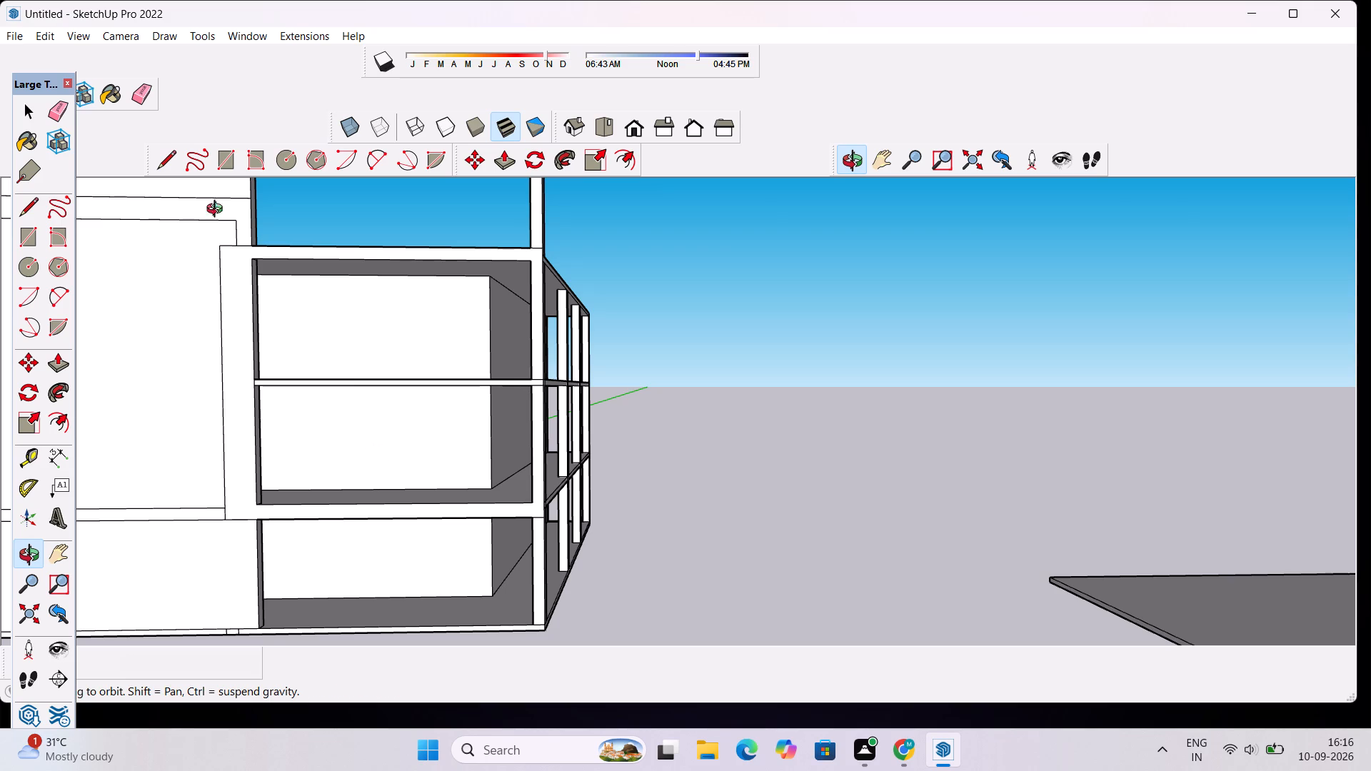
scroll(373, 311, down, 10)
drag(348, 303, 363, 333)
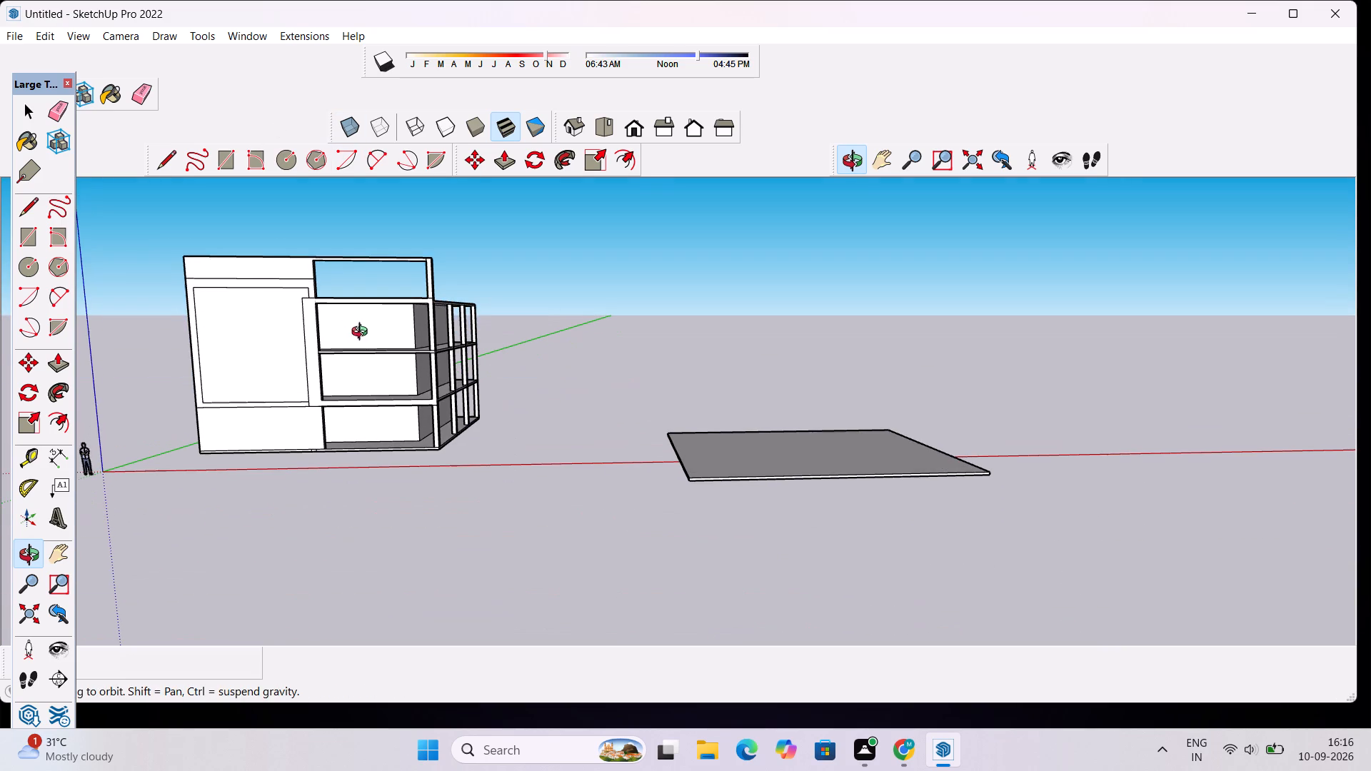
scroll(414, 291, up, 5)
drag(545, 312, 195, 424)
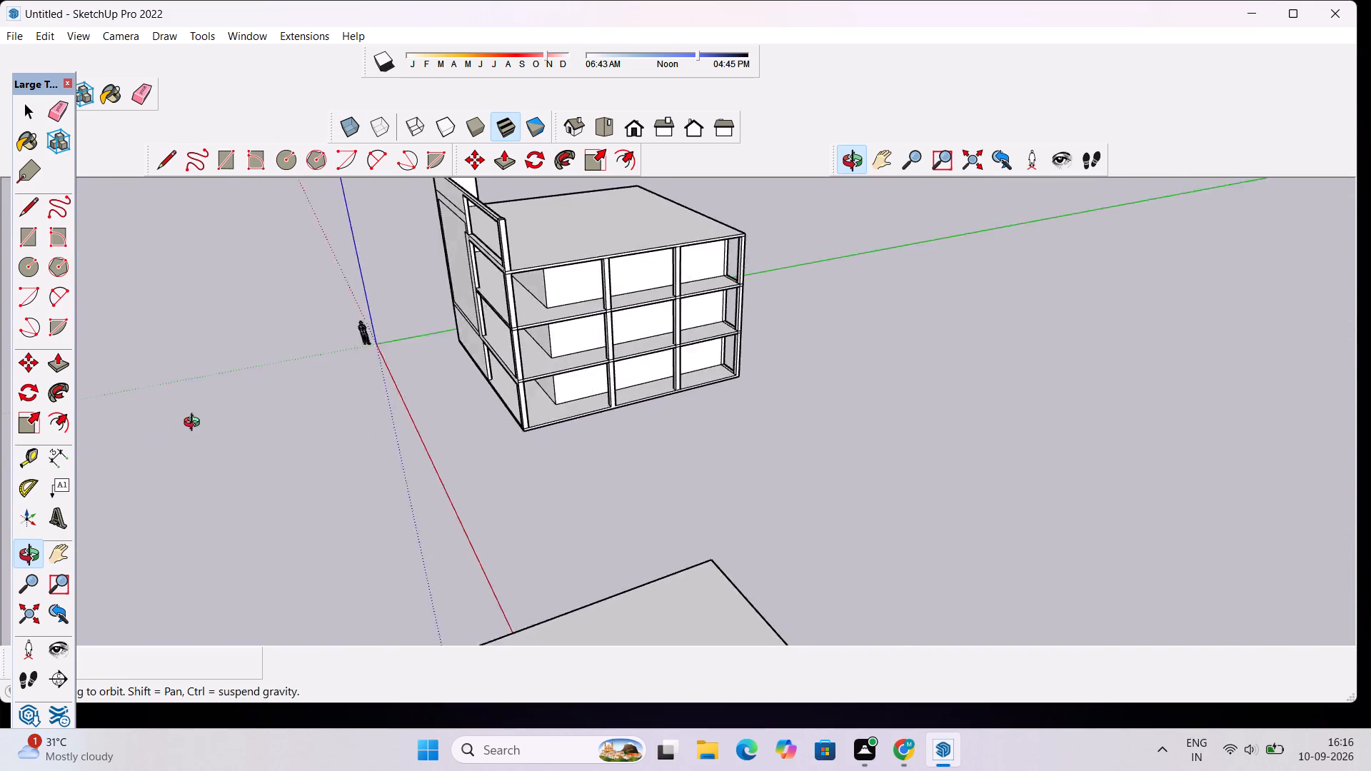
drag(195, 424, 289, 409)
drag(463, 258, 673, 211)
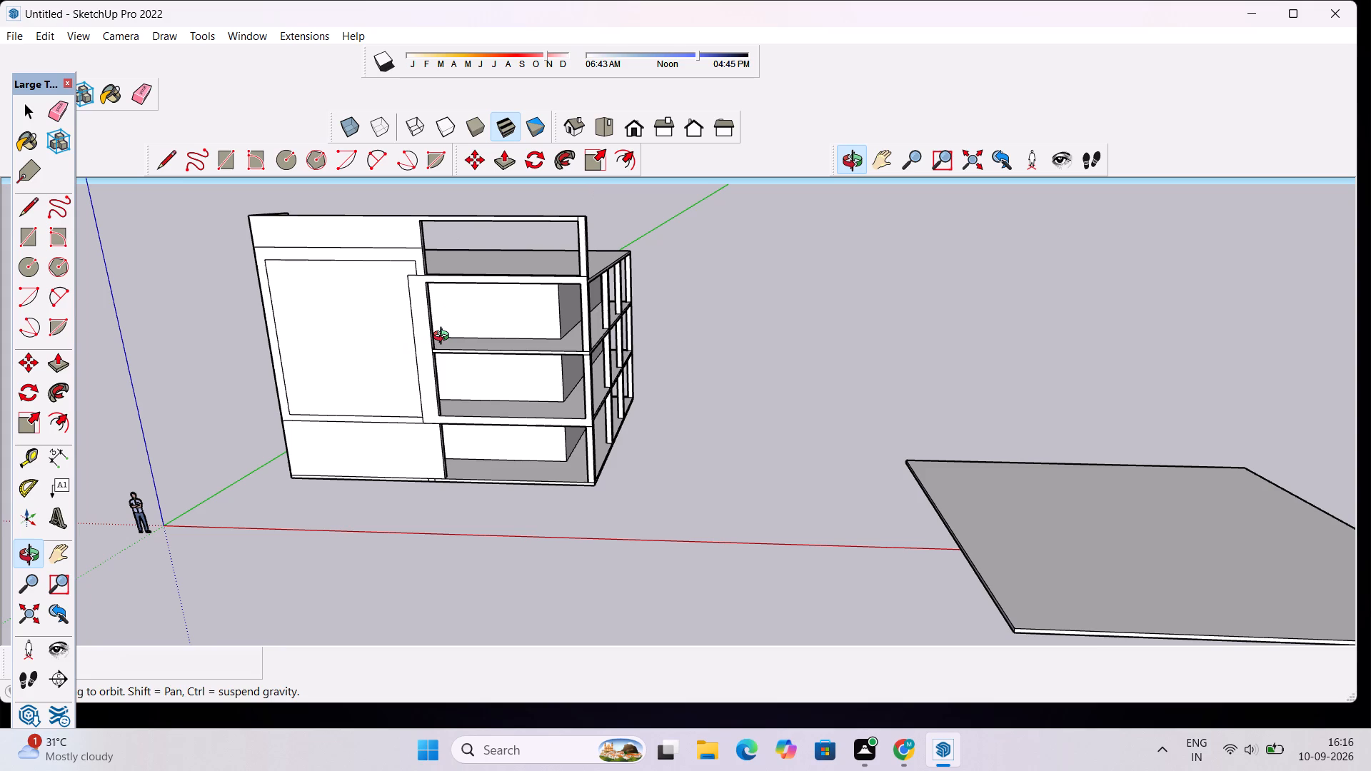
scroll(445, 341, down, 3)
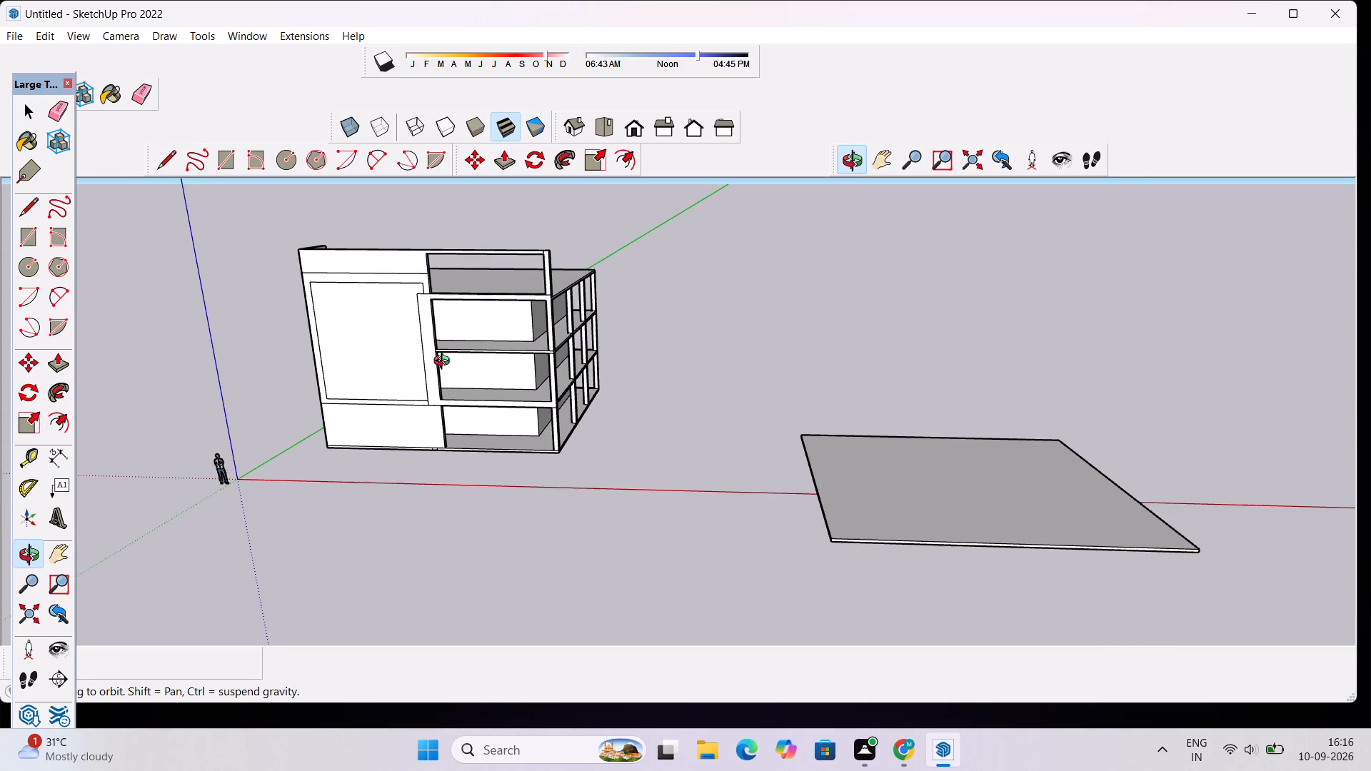
scroll(445, 363, up, 4)
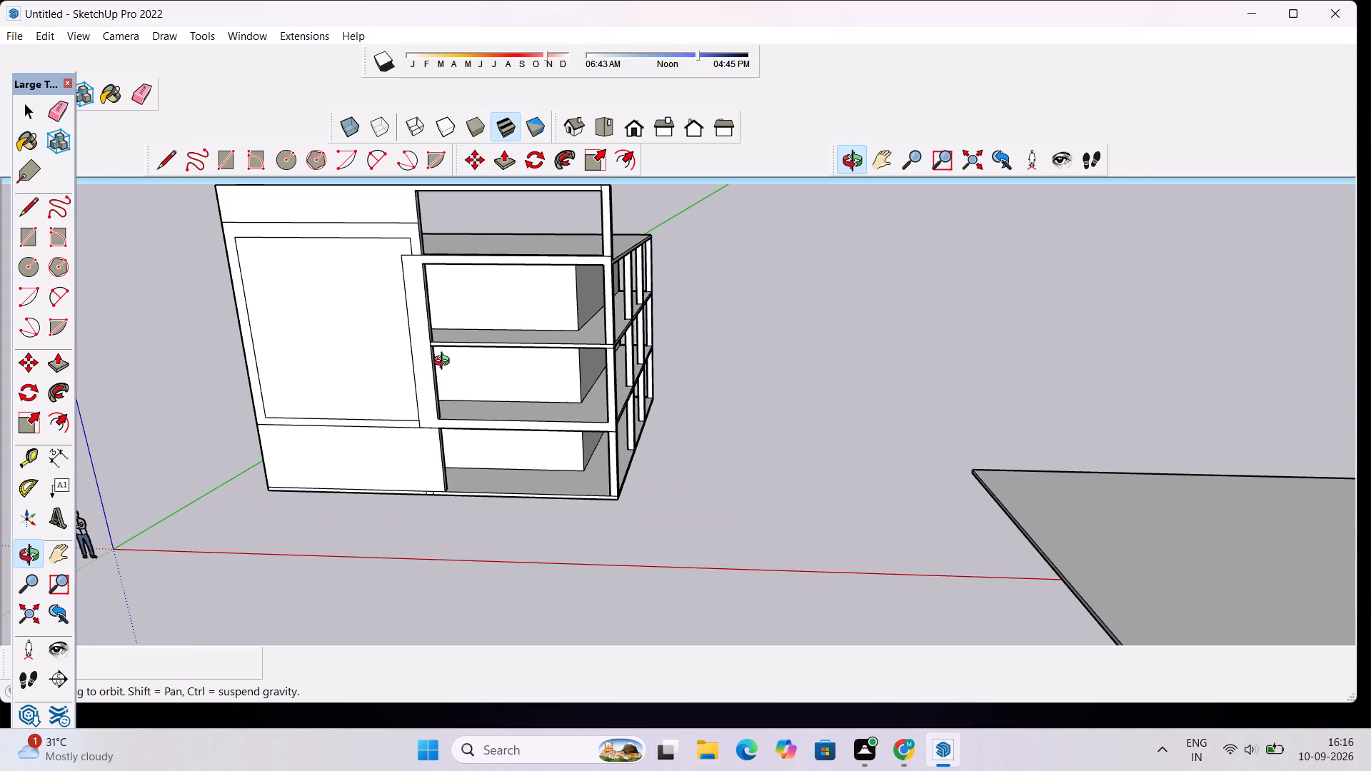
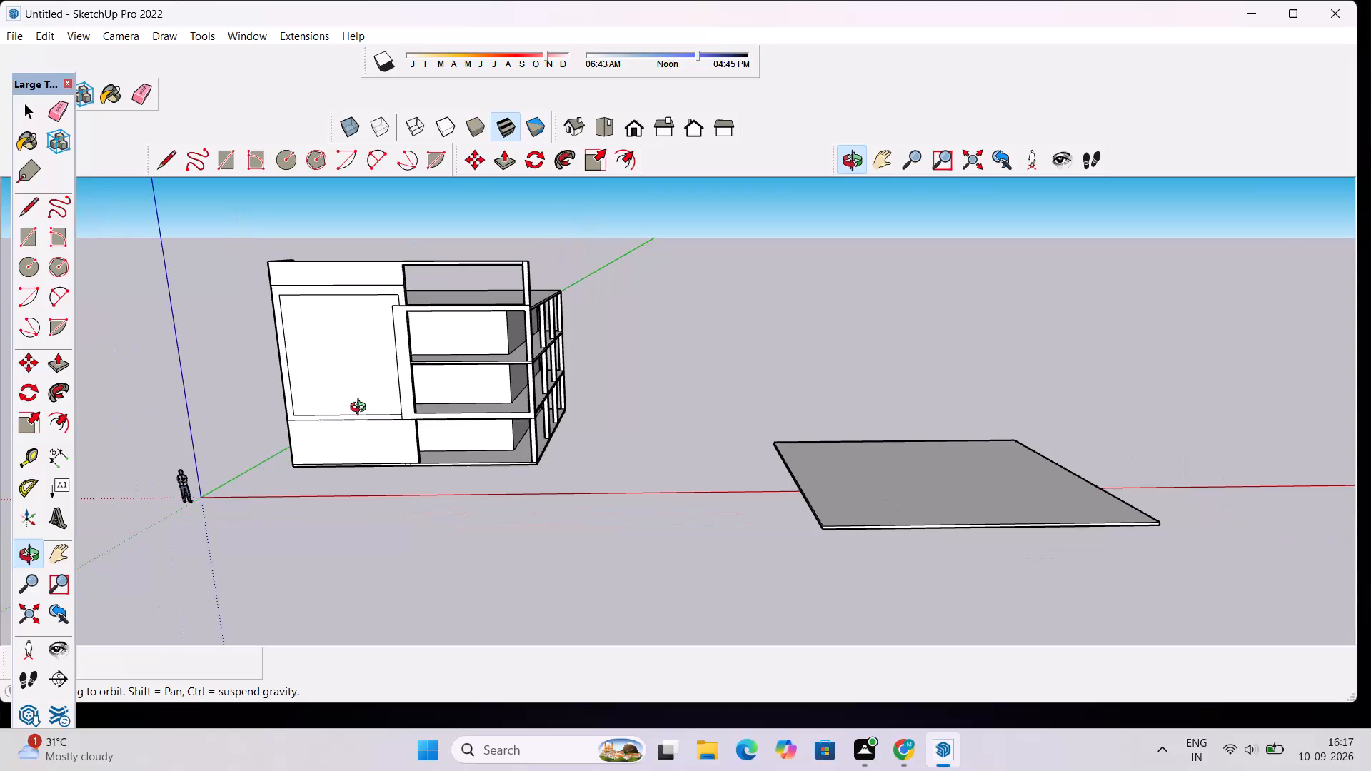
Examine the front face where the large wall panel's frame meets the frame around the two upper open bays.
scroll(402, 402, up, 2)
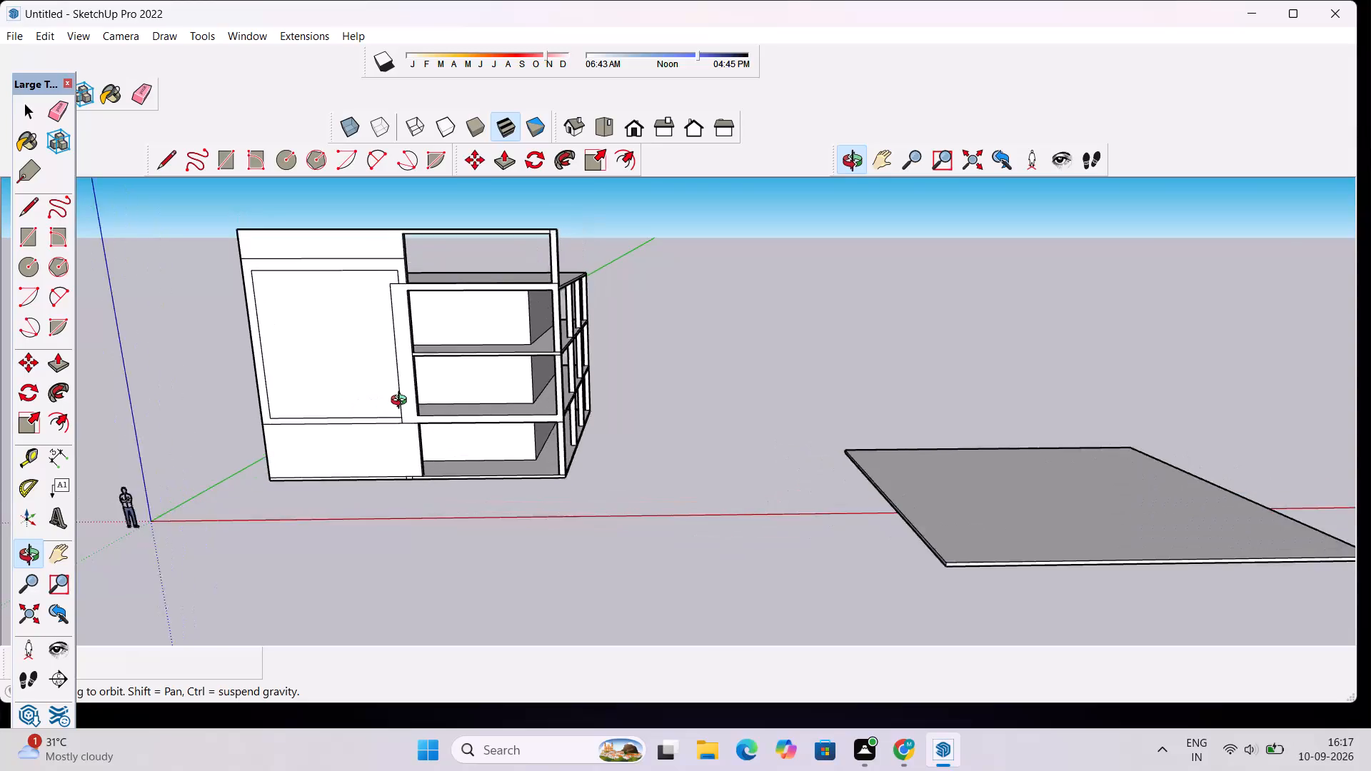
scroll(402, 402, up, 4)
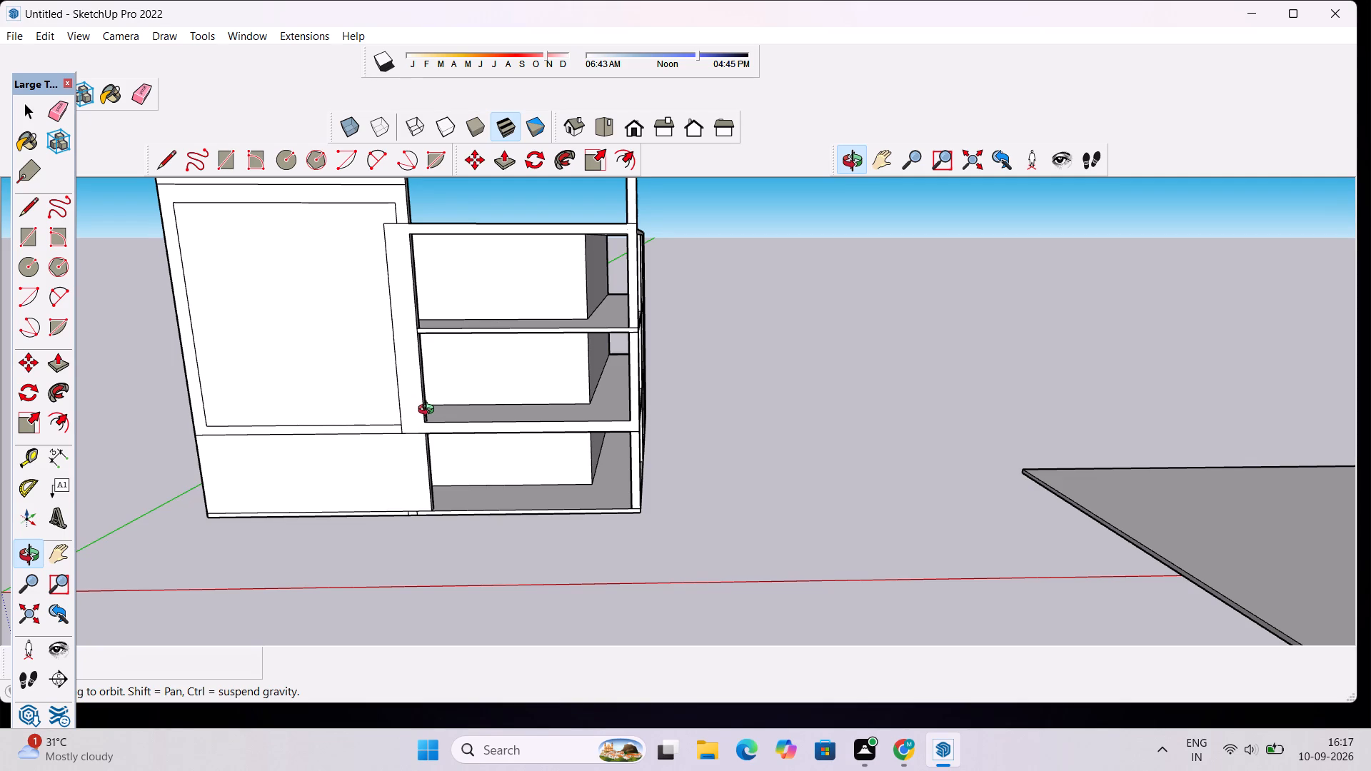
scroll(386, 410, down, 2)
scroll(416, 436, up, 3)
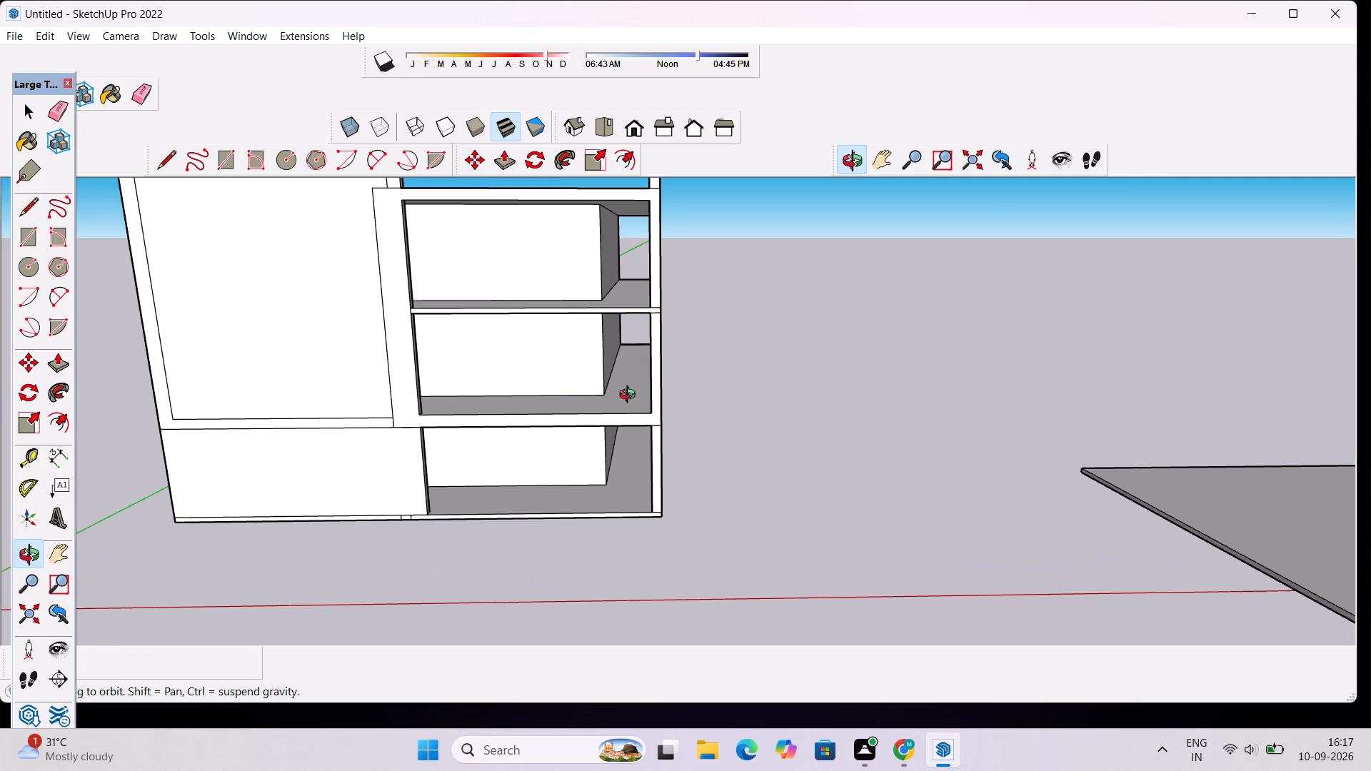
key(space)
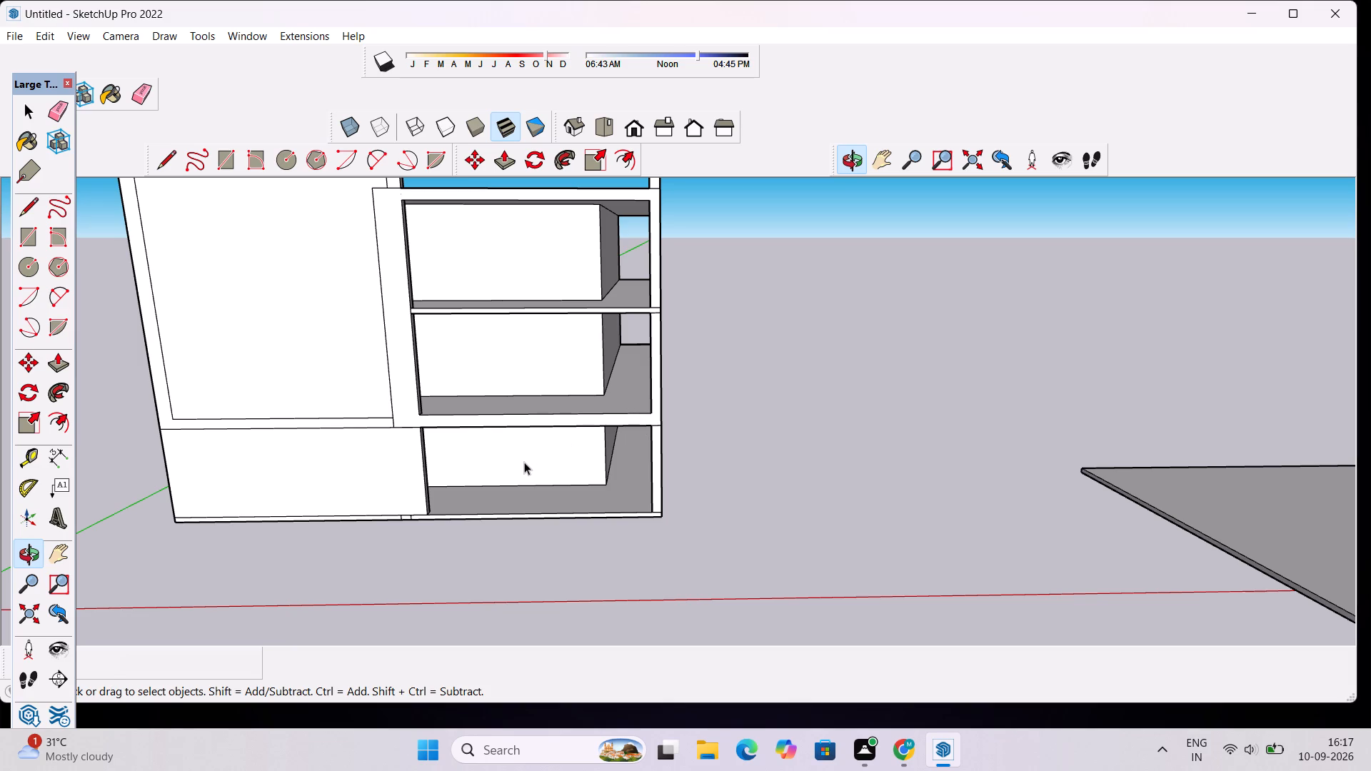
key(p)
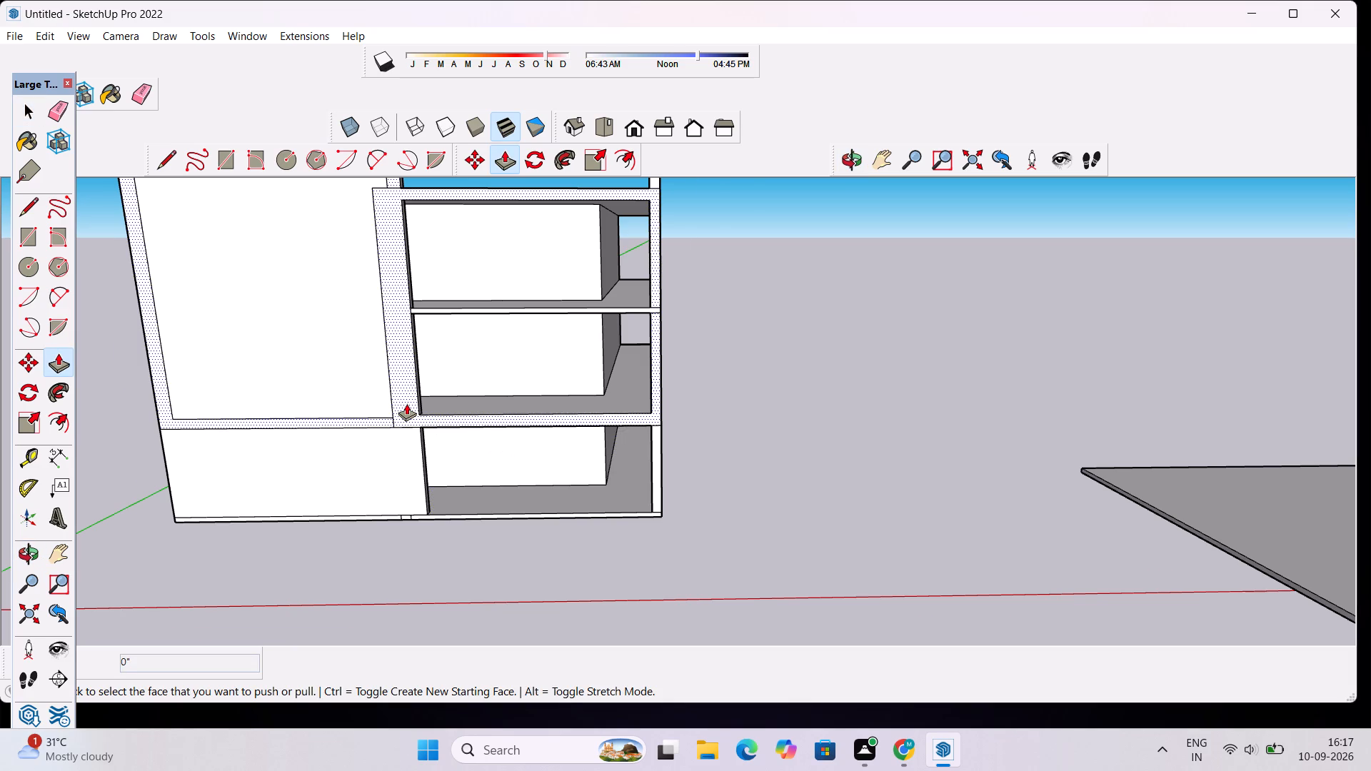
scroll(406, 403, up, 3)
scroll(406, 403, down, 9)
scroll(395, 266, up, 7)
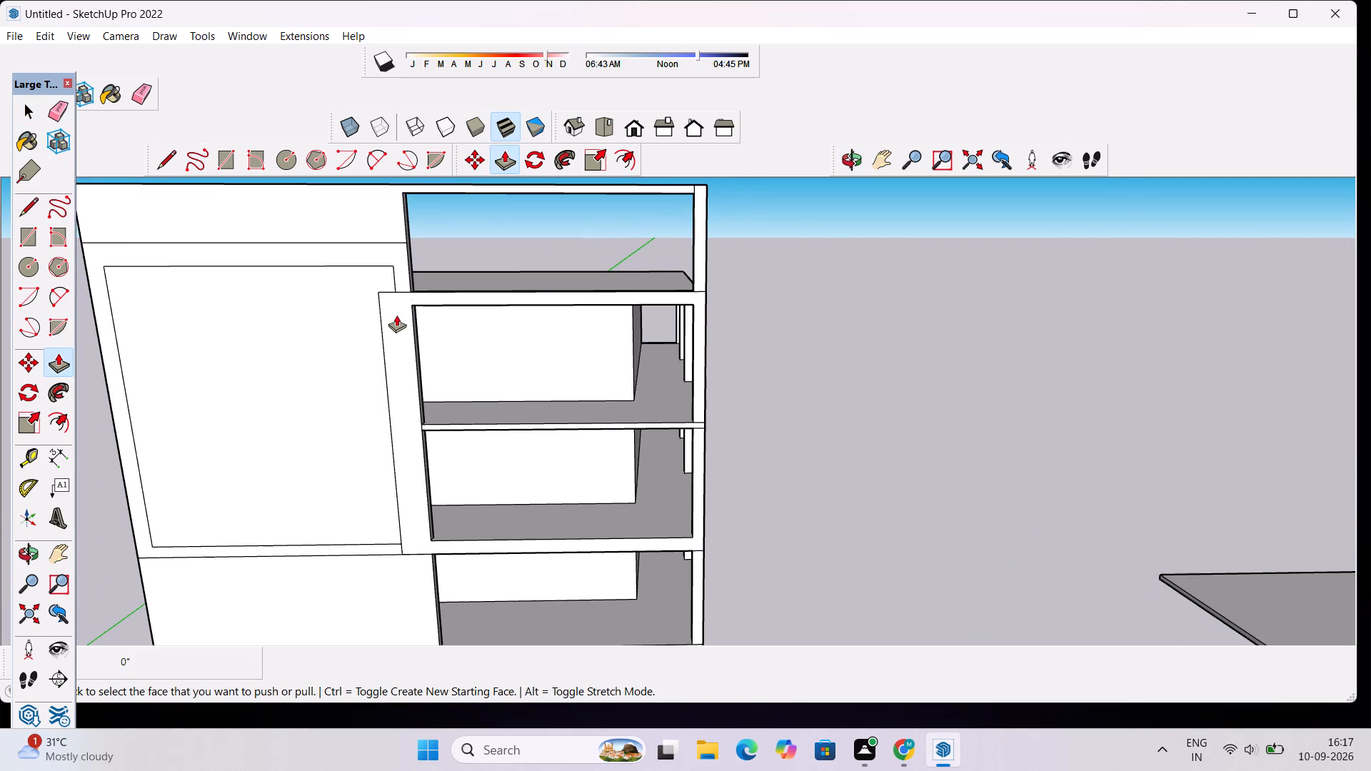
scroll(403, 309, up, 5)
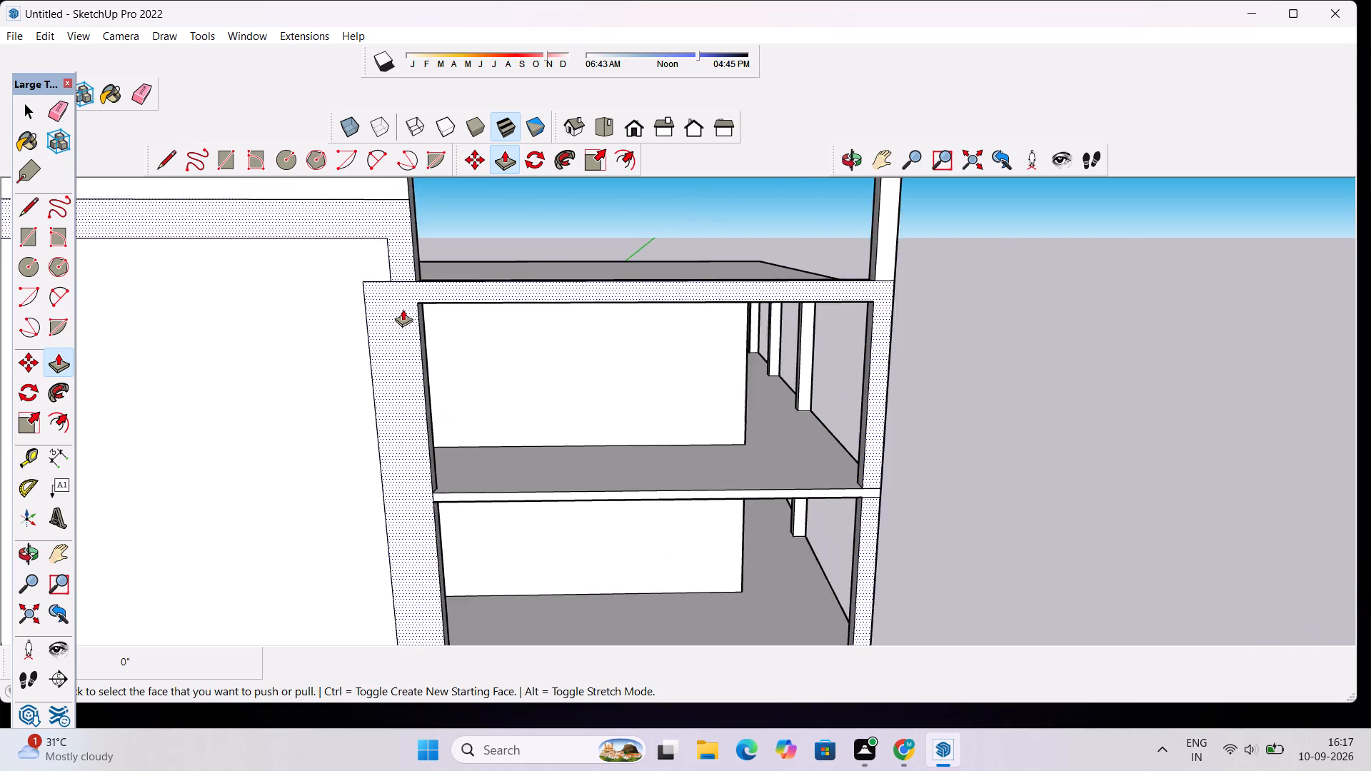
scroll(403, 309, up, 6)
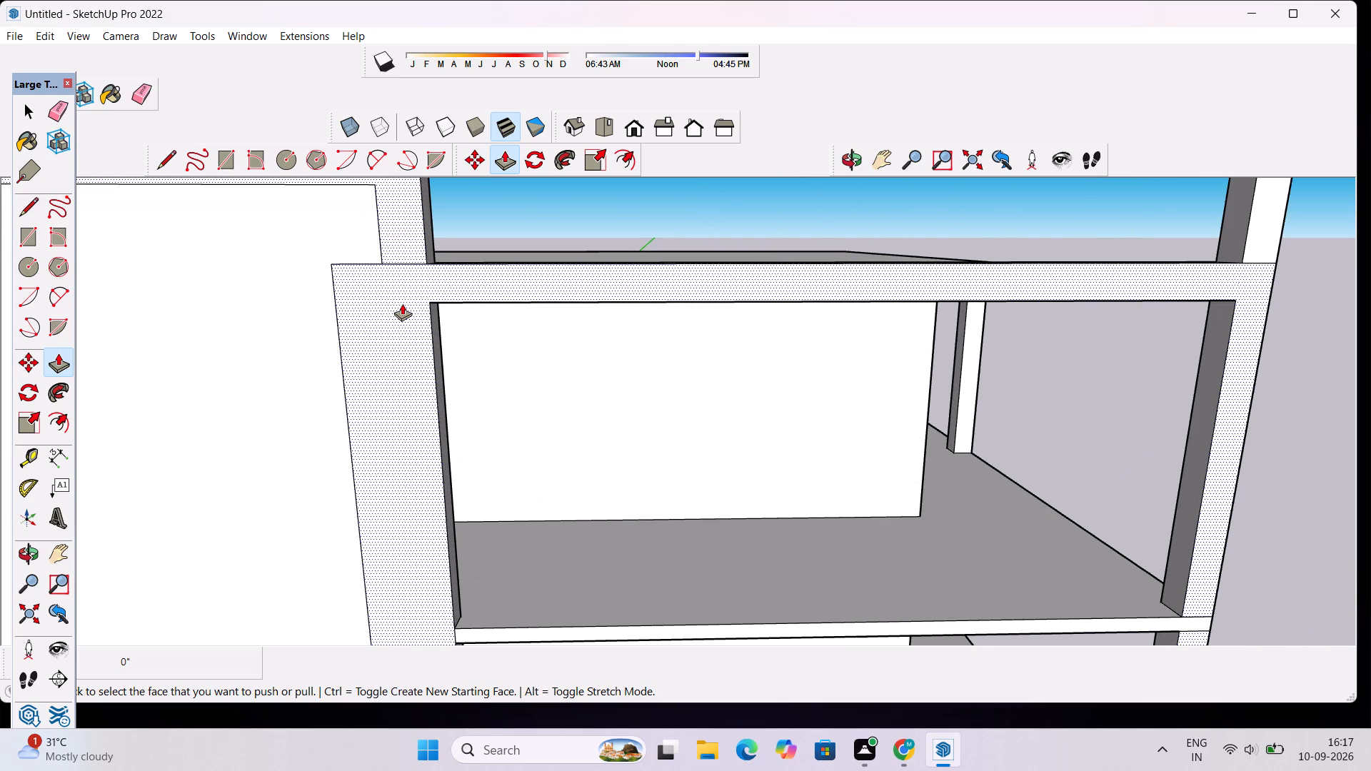
scroll(402, 303, down, 2)
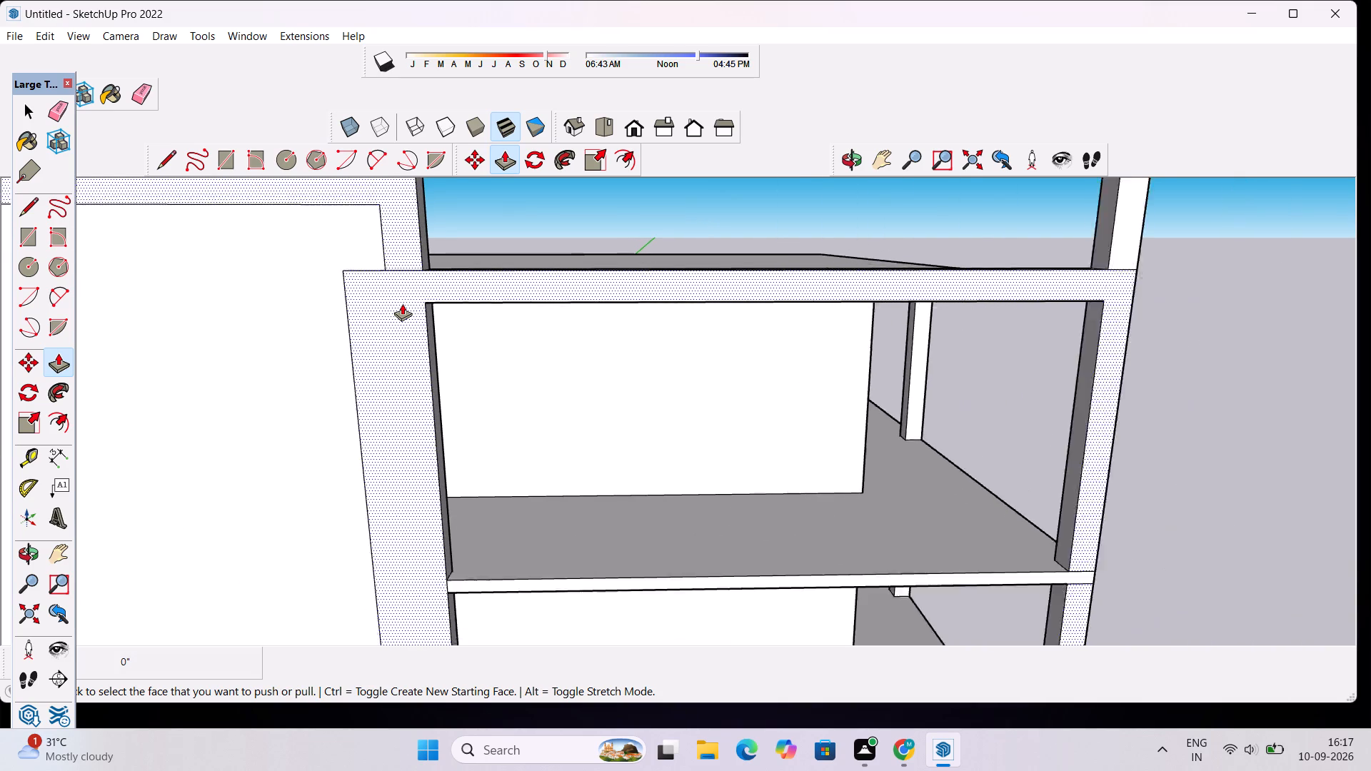
scroll(402, 303, down, 13)
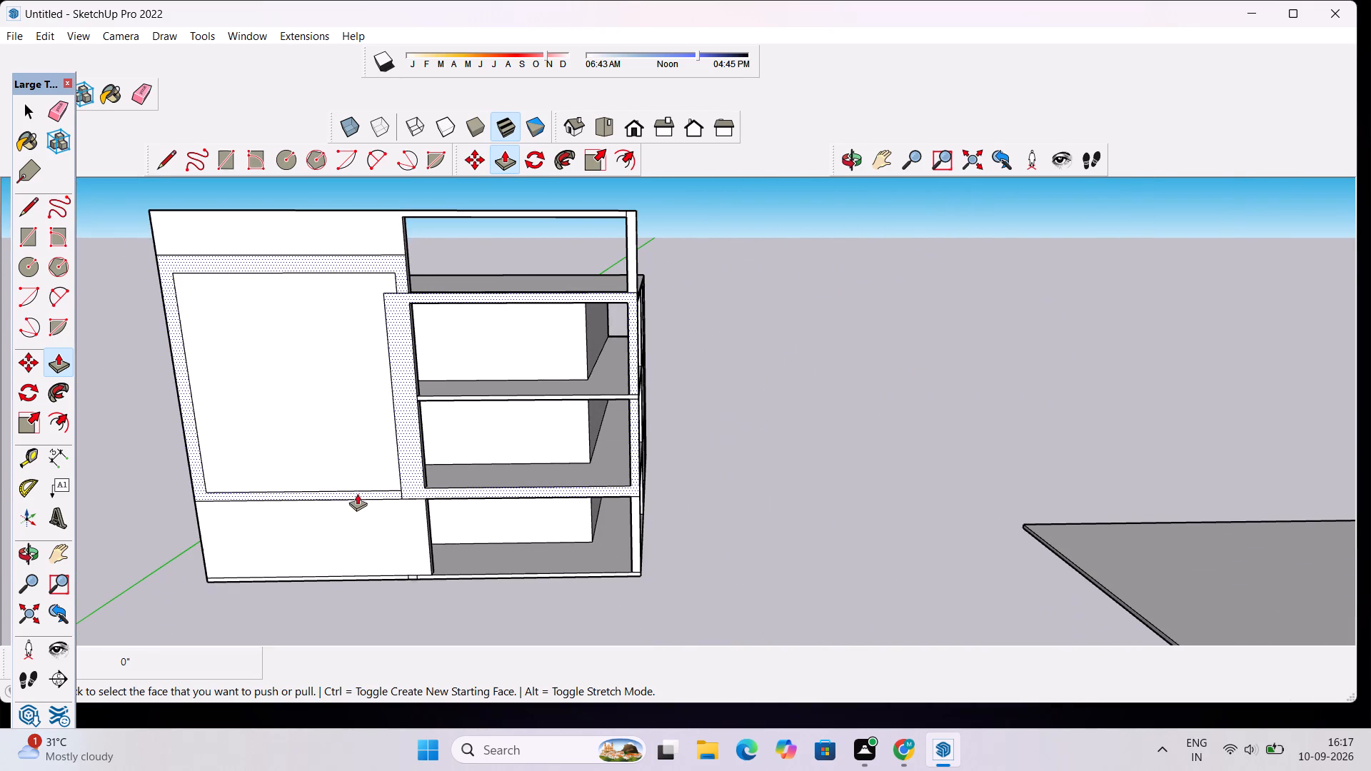
scroll(420, 431, up, 6)
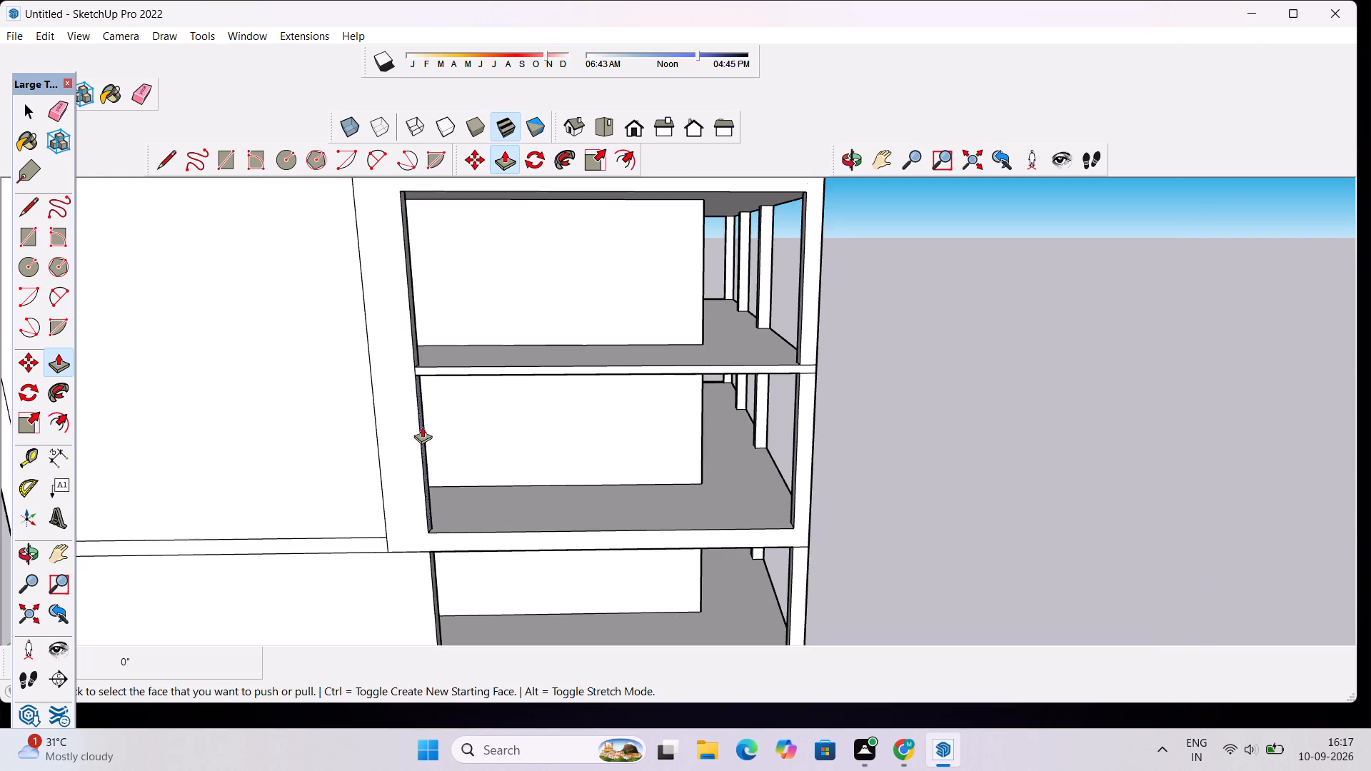
Trace lines along the open-bay frame's side edge and top corner to separate its face from the wall panel's frame.
key(space)
text(l)
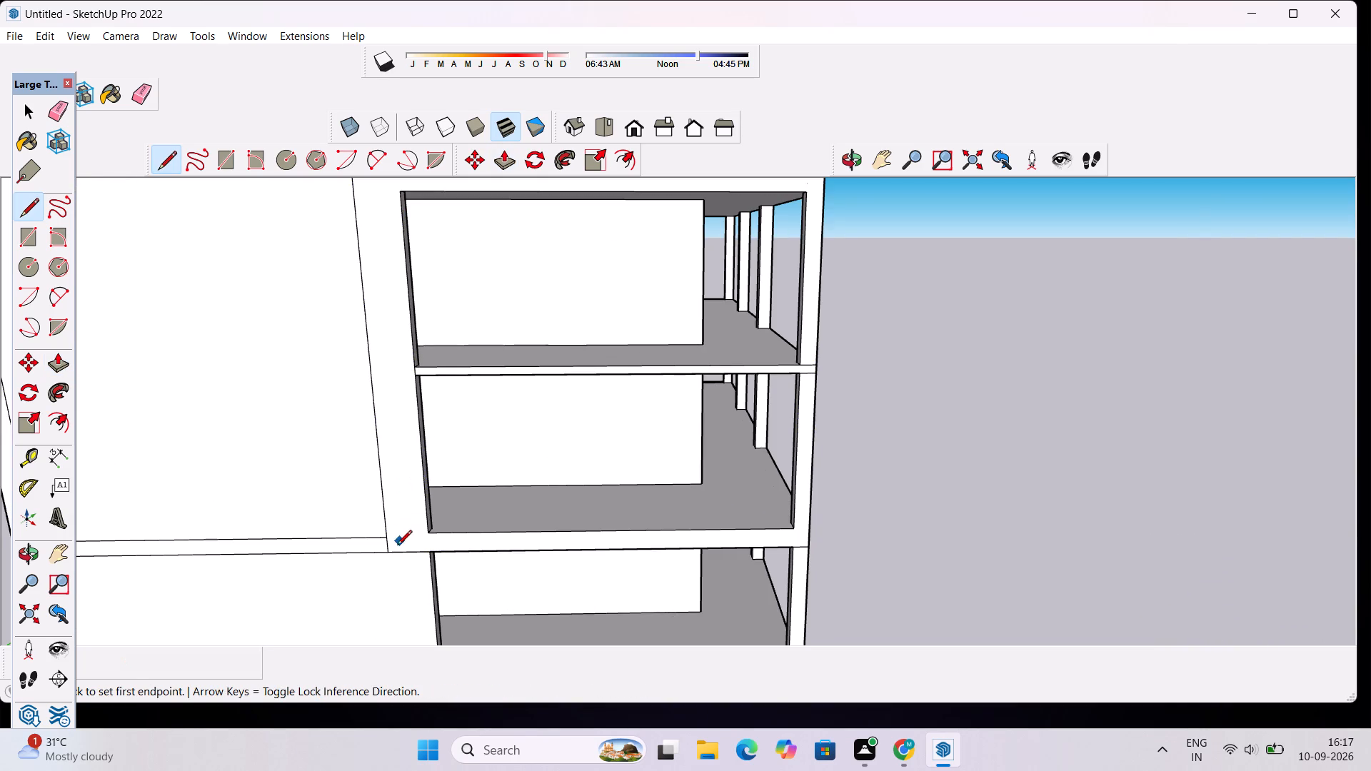
click(389, 553)
scroll(388, 475, down, 10)
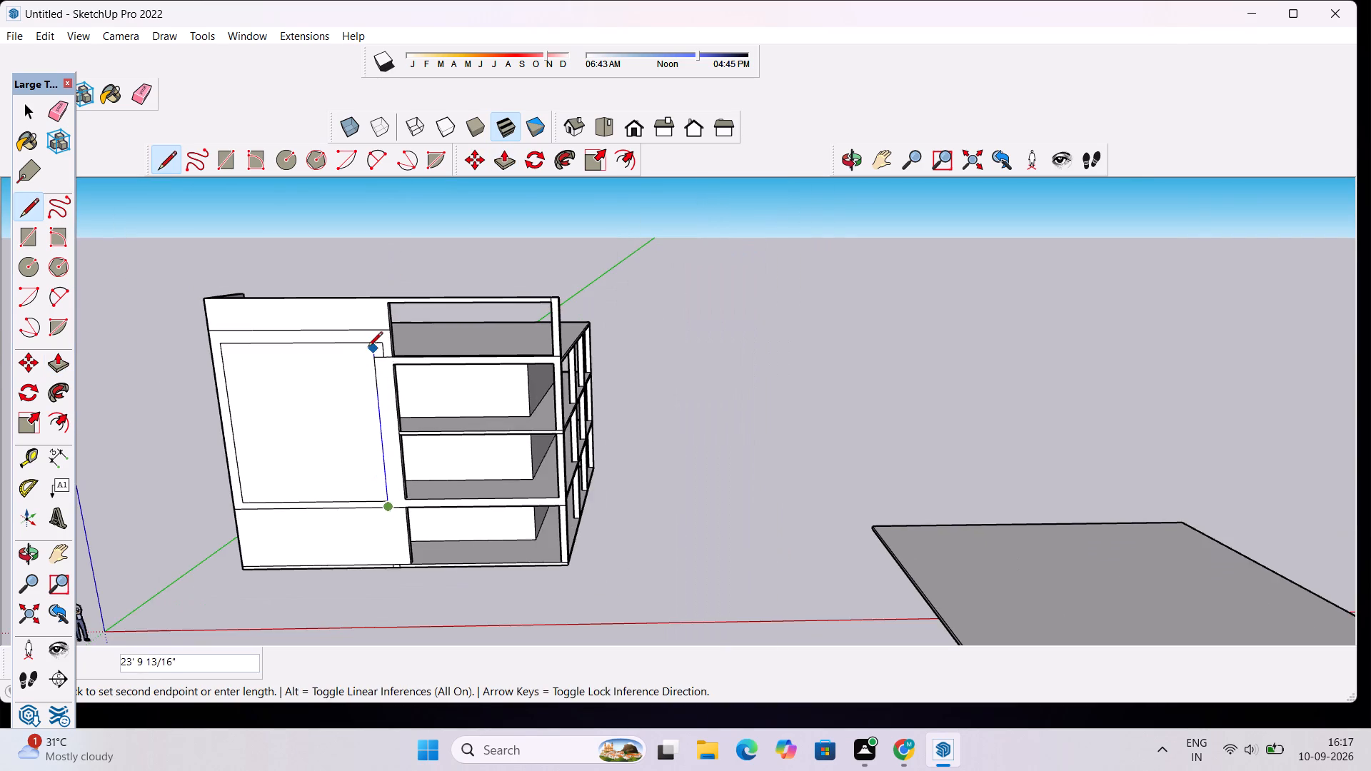
scroll(368, 348, up, 6)
click(378, 370)
click(397, 367)
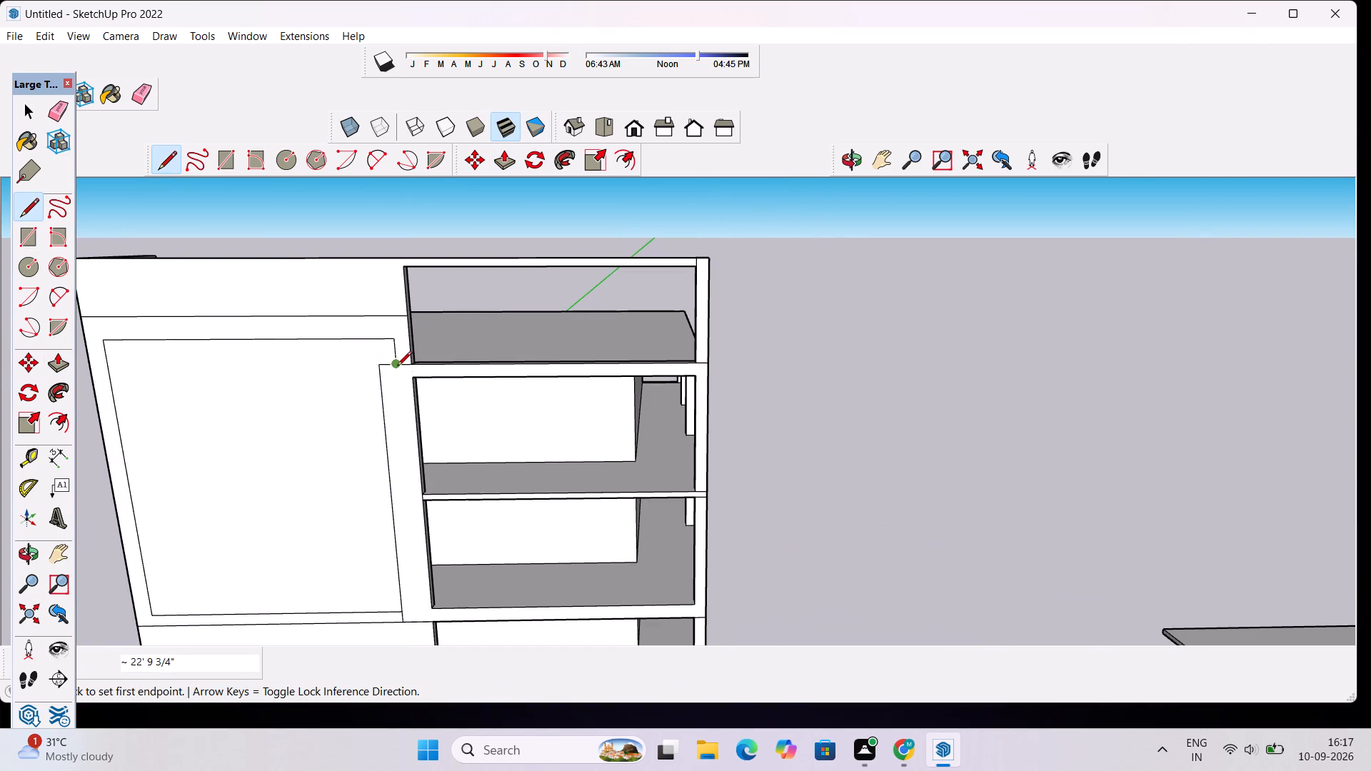
click(396, 342)
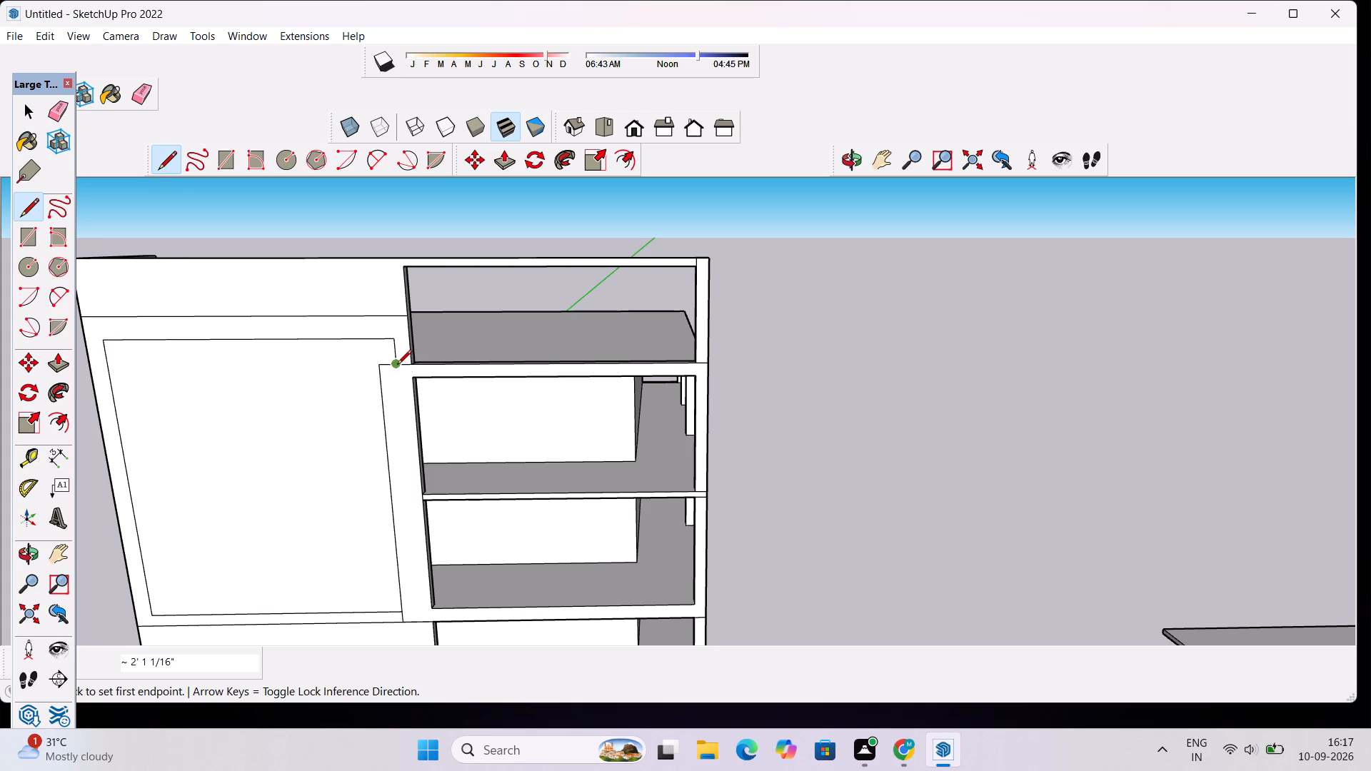
click(397, 366)
click(408, 368)
Push/Pull the face of the frame around the two upper open bays outward about 1' 3".
key(space)
click(407, 392)
scroll(407, 392, down, 3)
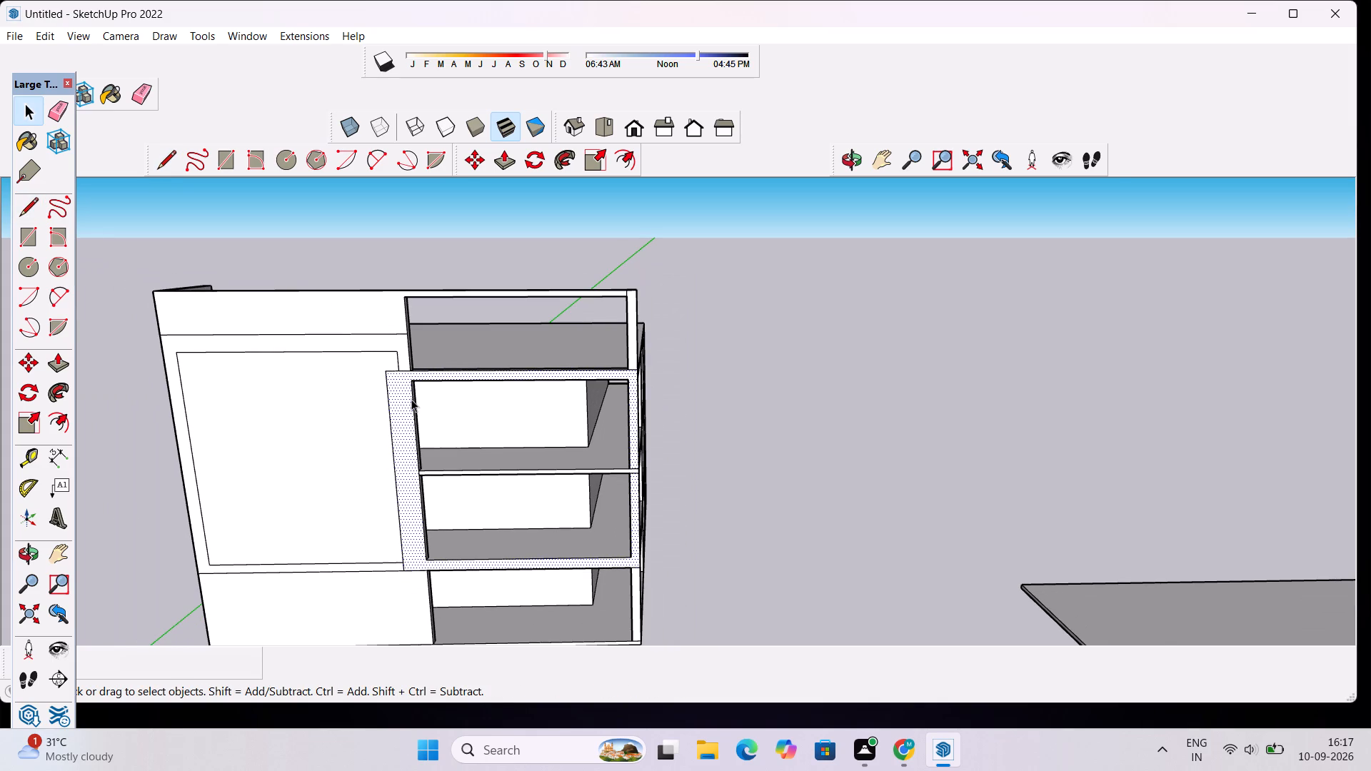
key(p)
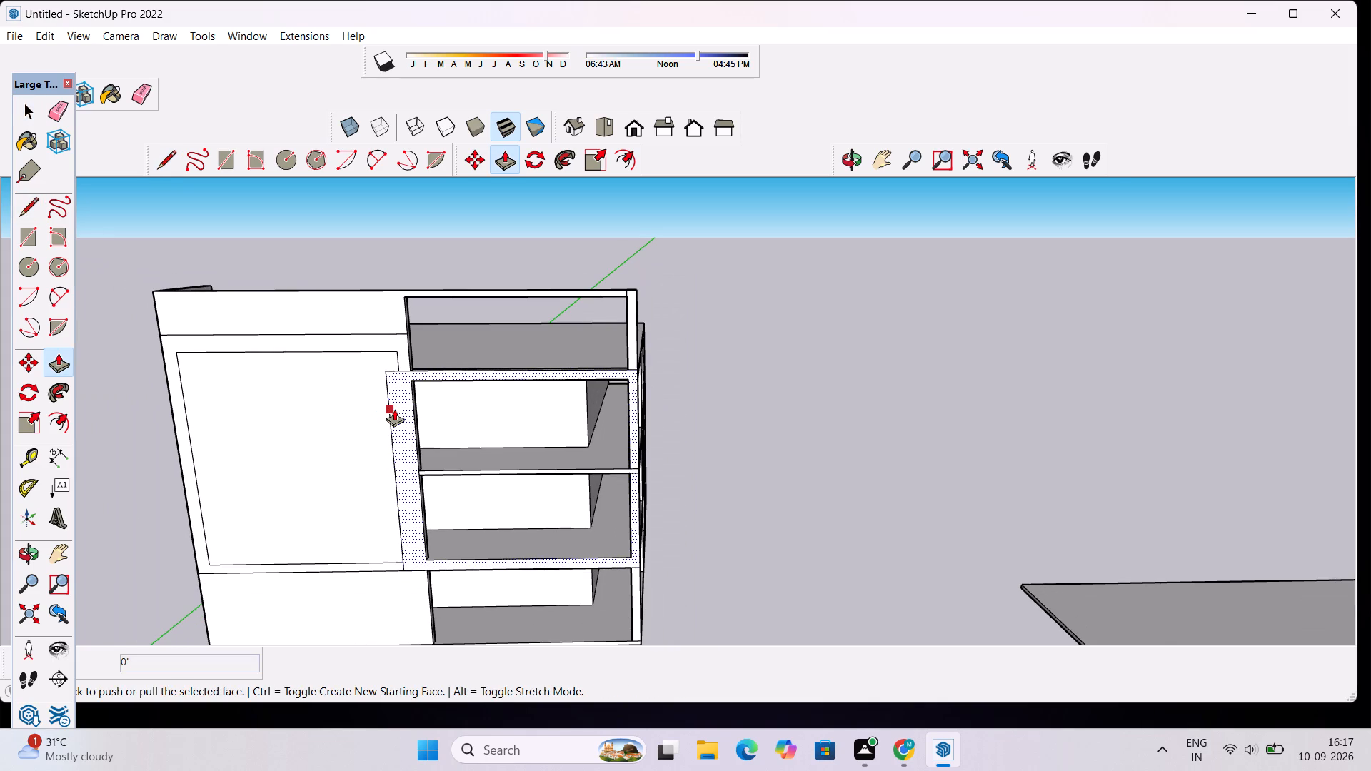
click(394, 409)
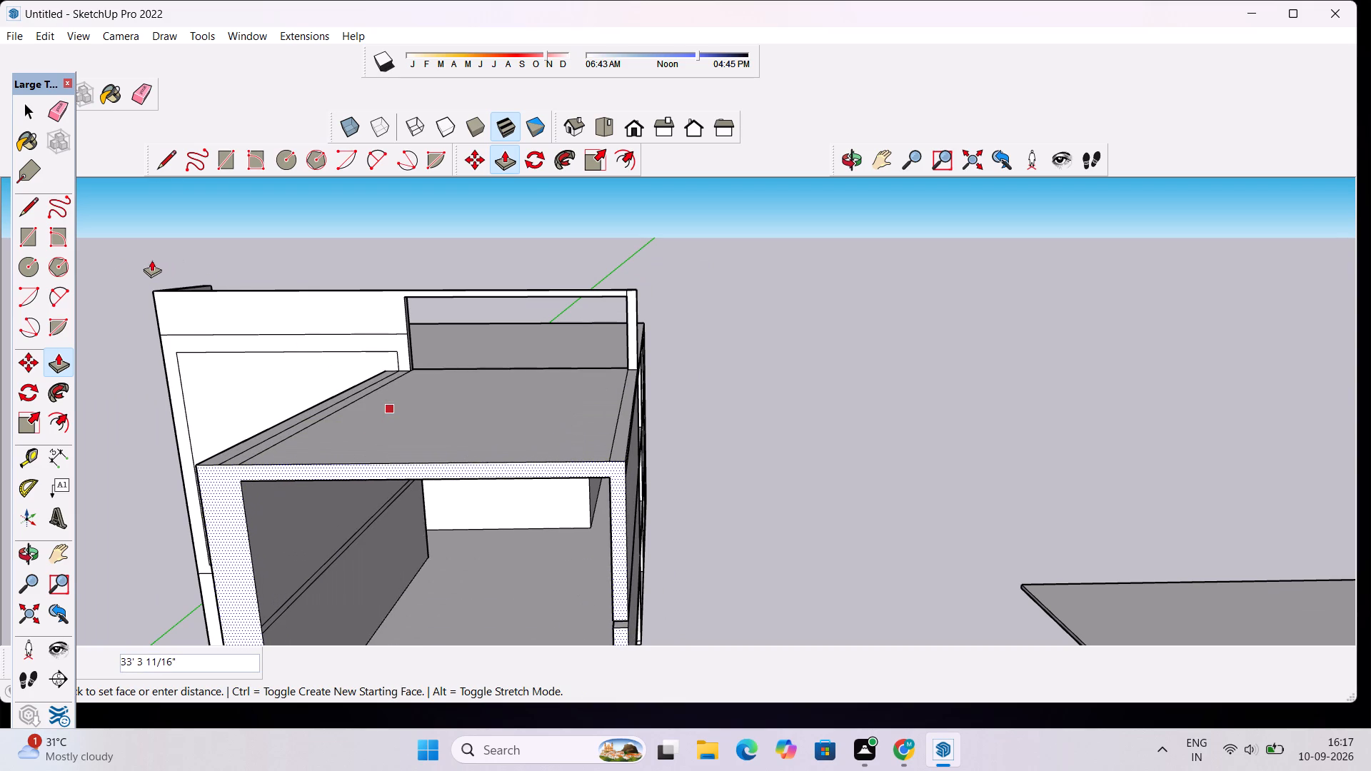
scroll(231, 305, down, 6)
scroll(337, 384, up, 9)
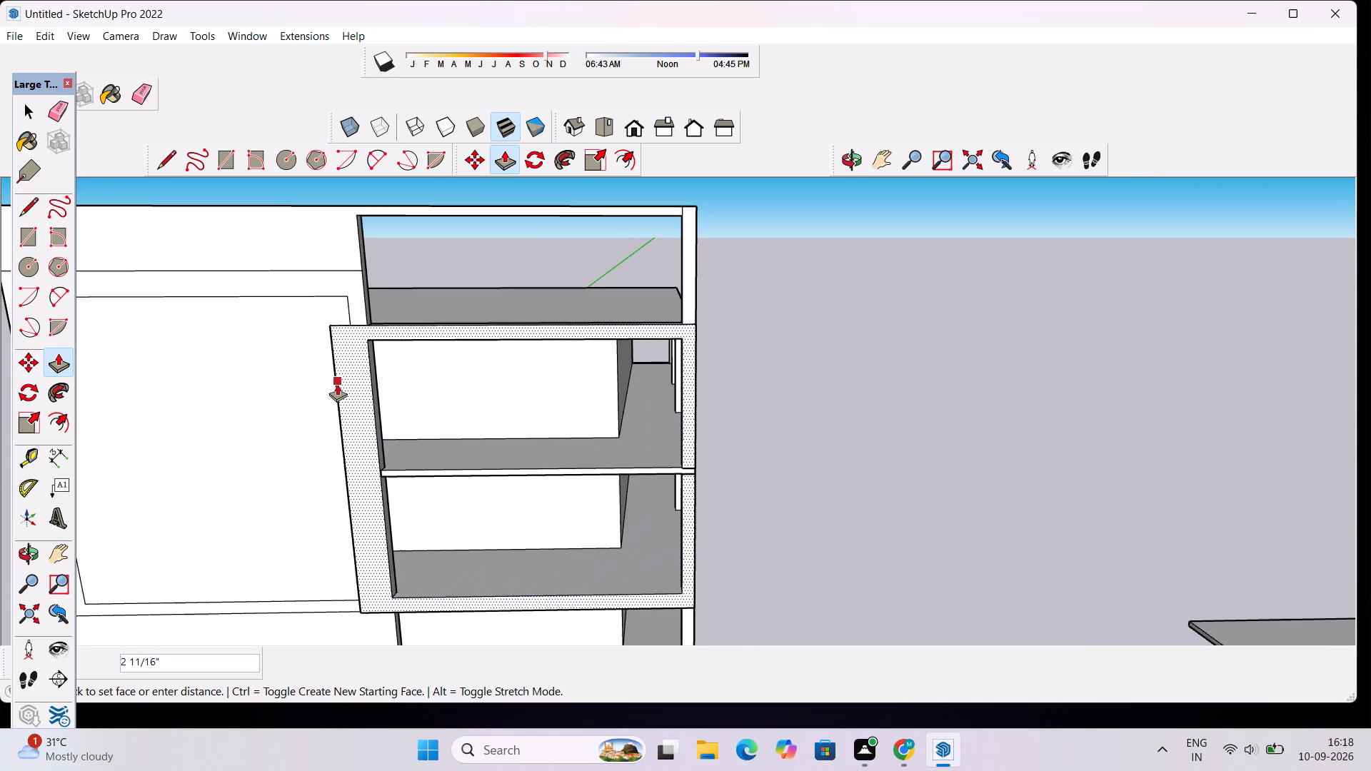
click(334, 392)
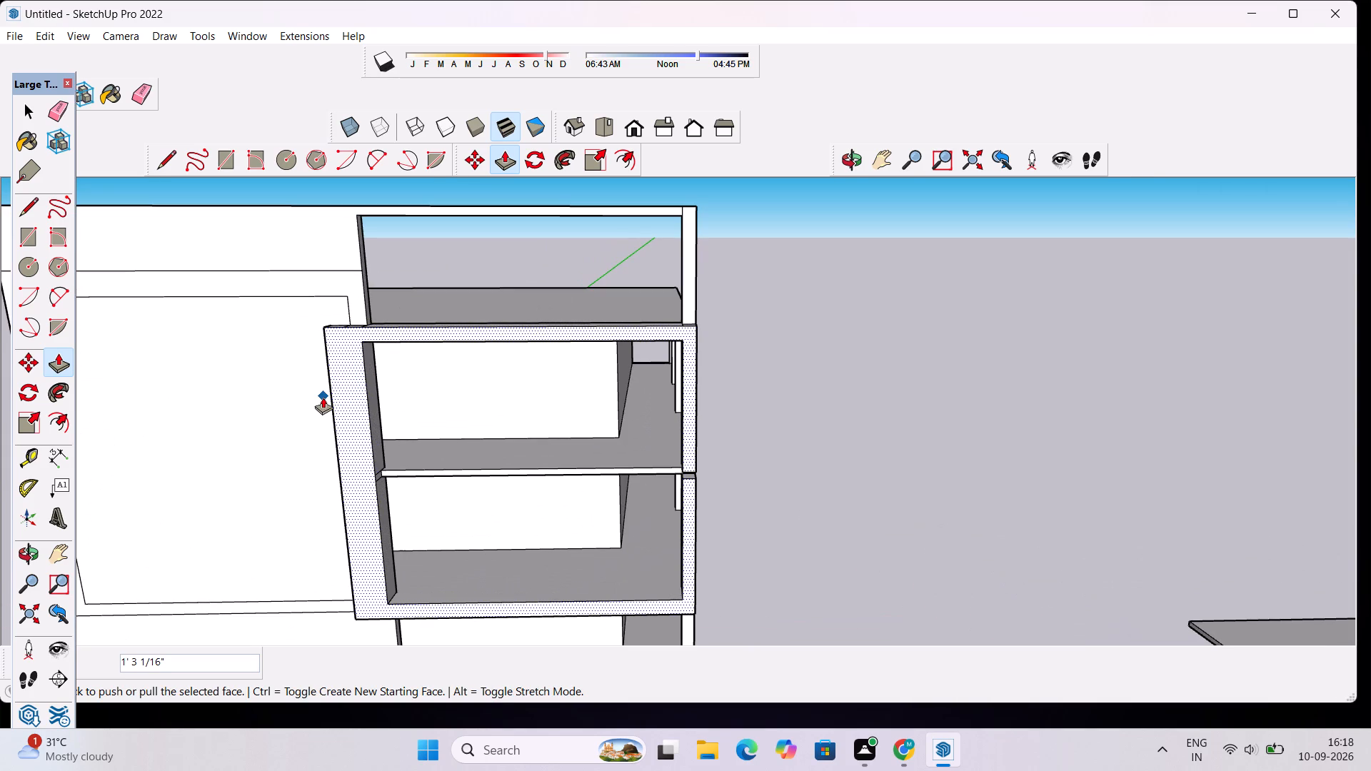
Push/Pull the frame face around the large wall panel outward about 9 5/8".
scroll(326, 403, down, 5)
key(space)
scroll(281, 335, up, 4)
click(281, 335)
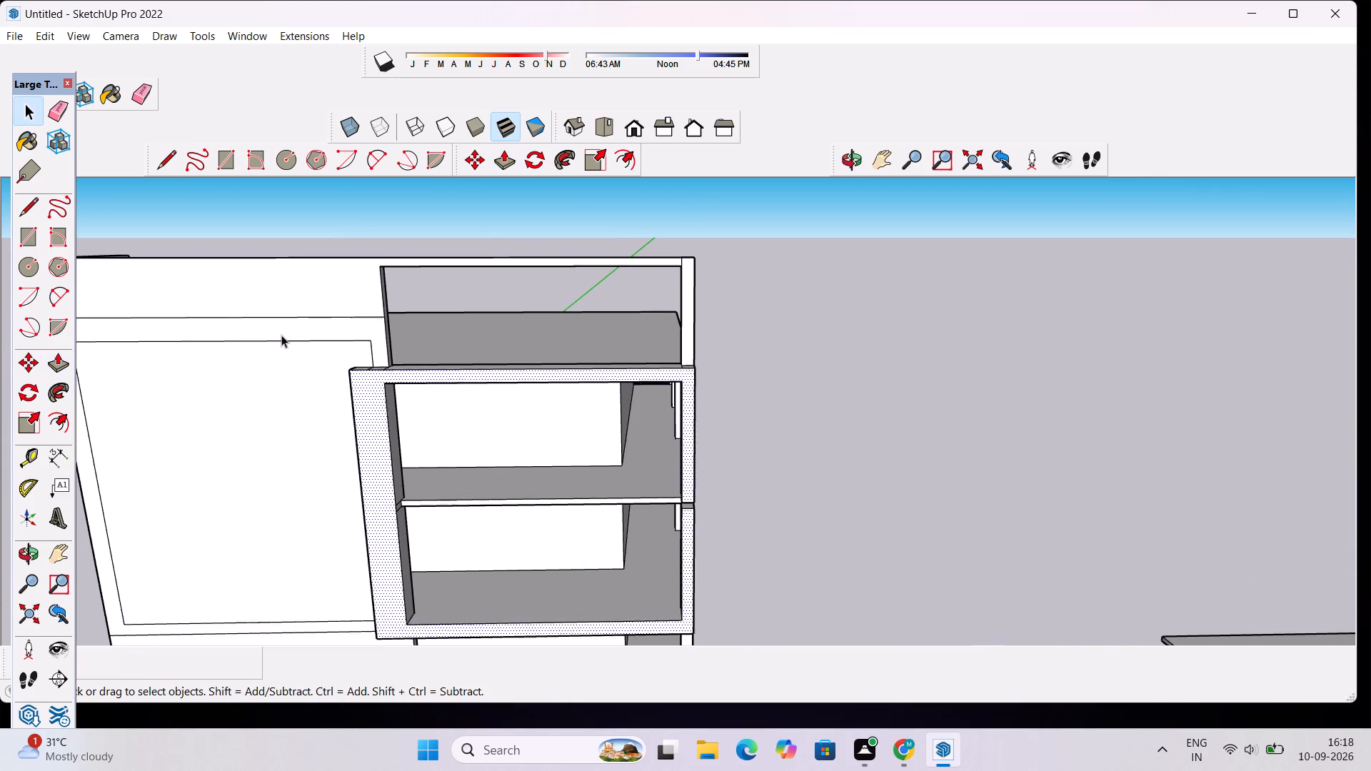
key(p)
click(281, 335)
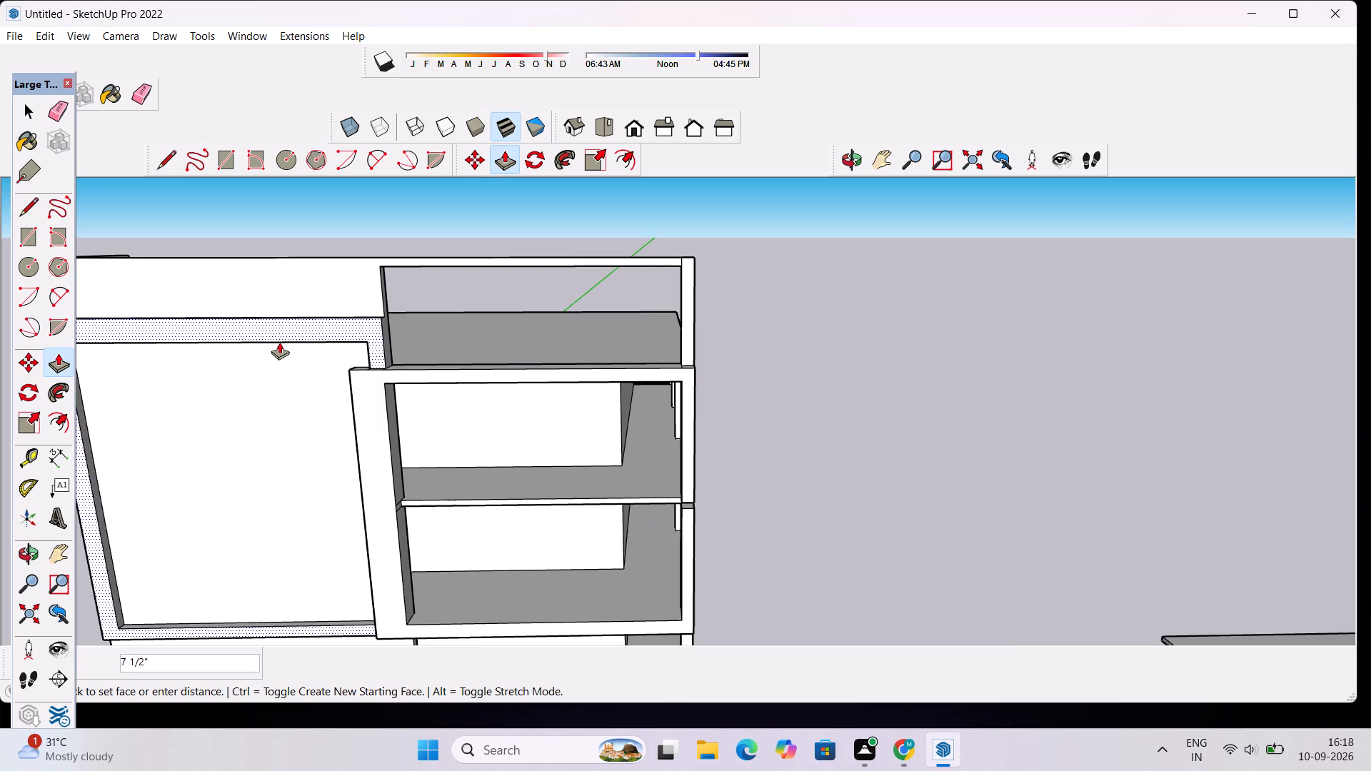
click(278, 342)
Examine the two projecting frames from the front, above and below, including the underside where they meet.
scroll(299, 328, down, 12)
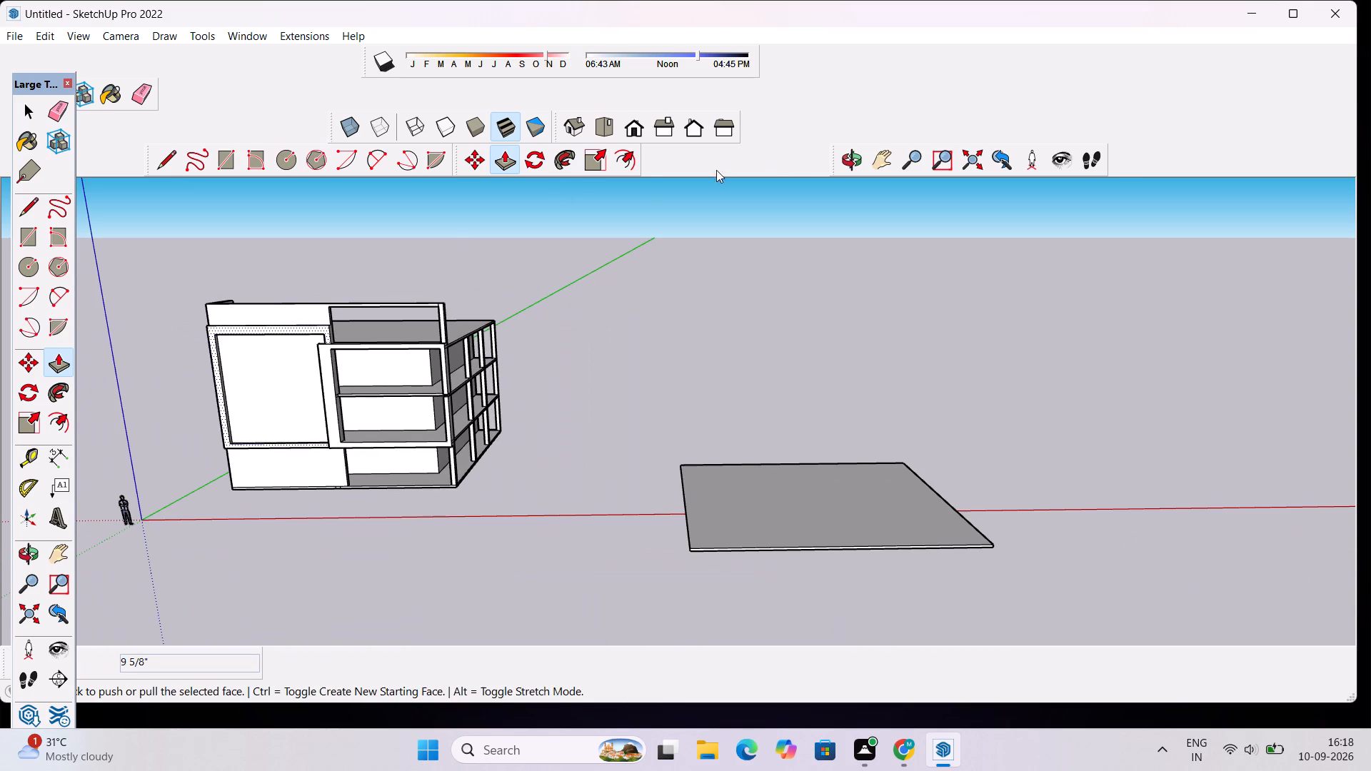
click(861, 164)
drag(291, 392, 356, 298)
scroll(208, 369, up, 4)
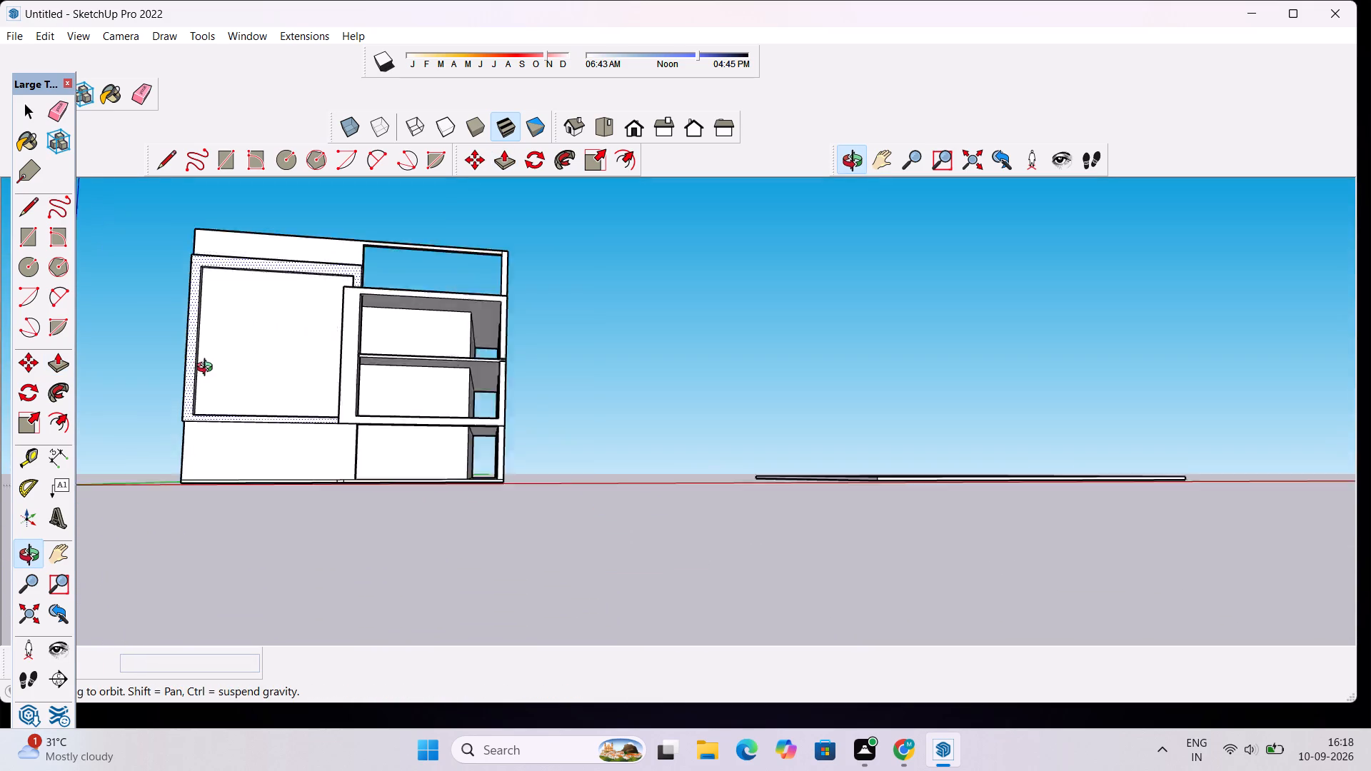
scroll(208, 369, up, 1)
drag(456, 406, 314, 605)
scroll(263, 367, up, 10)
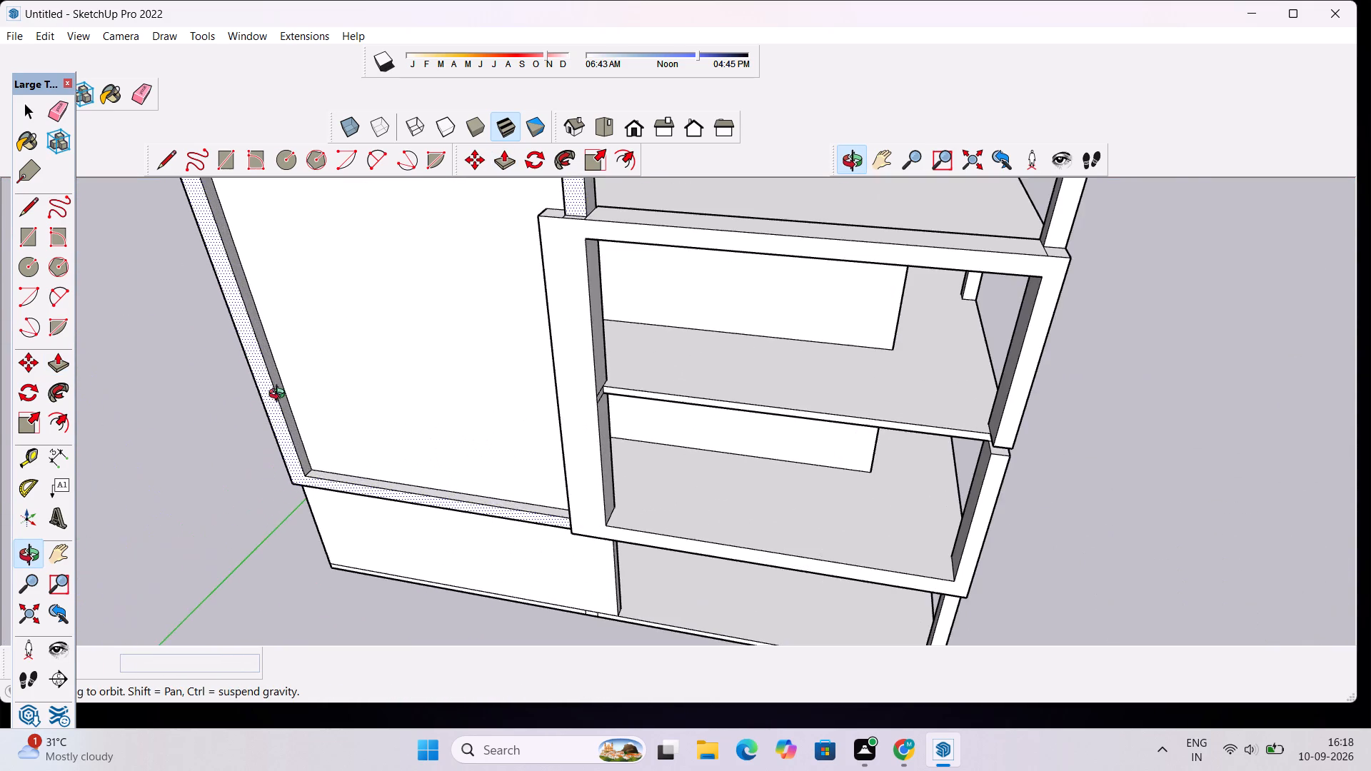
drag(351, 512, 430, 266)
scroll(491, 378, up, 3)
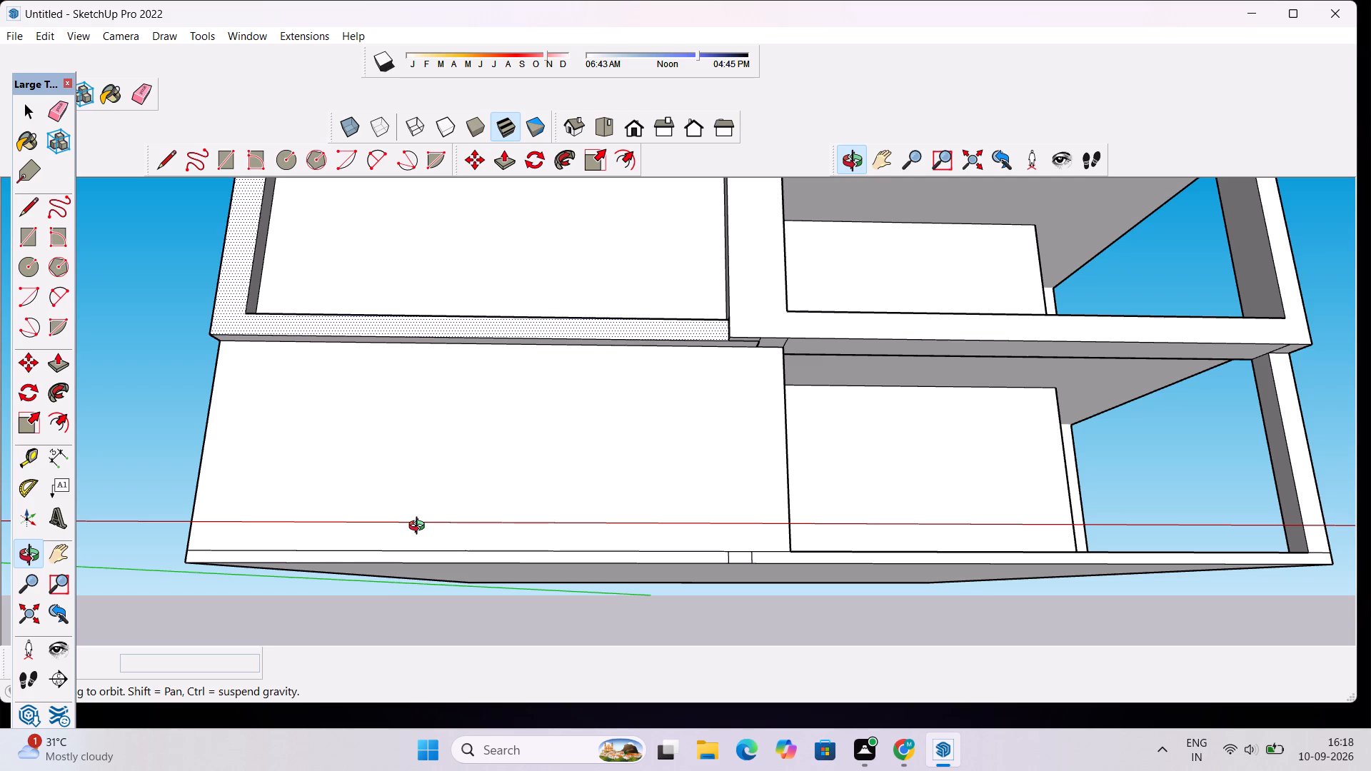
scroll(773, 366, up, 3)
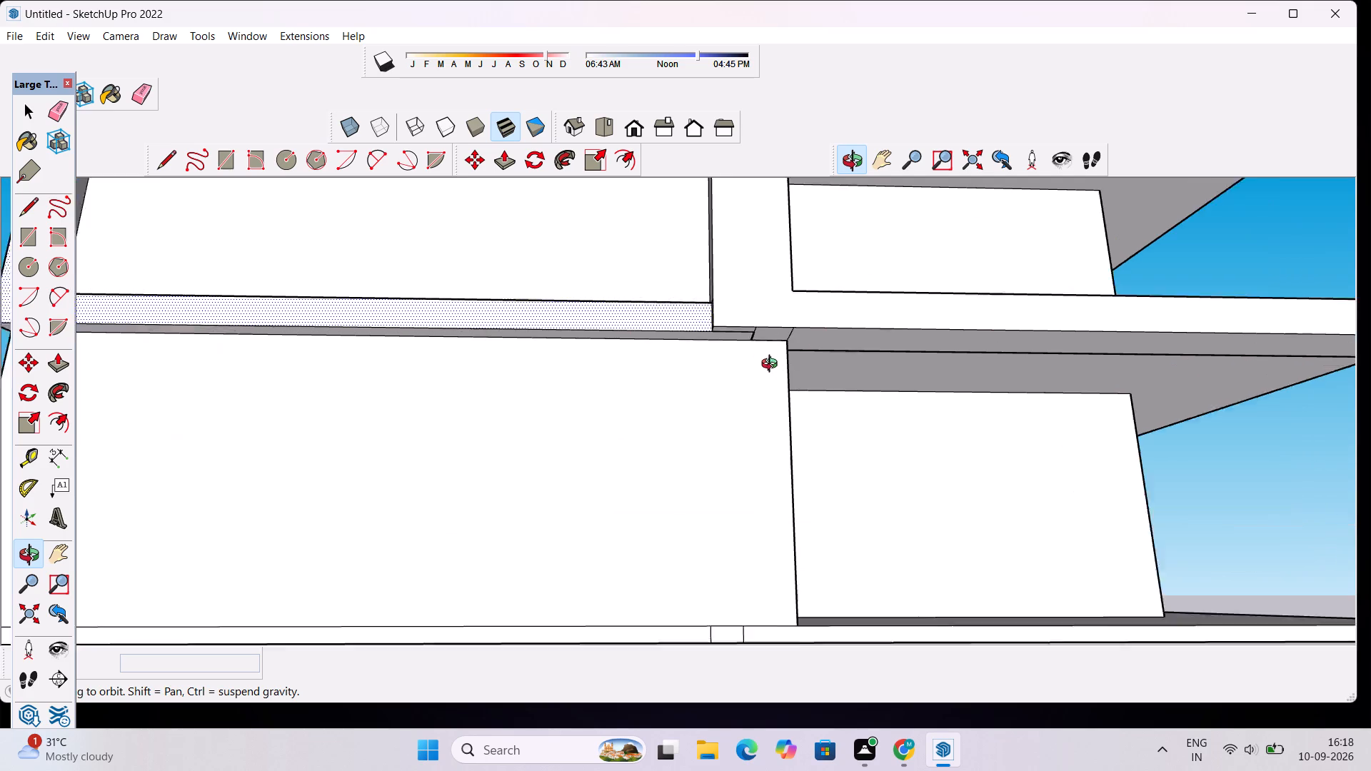
scroll(773, 366, up, 2)
drag(761, 378, 748, 334)
scroll(705, 254, up, 10)
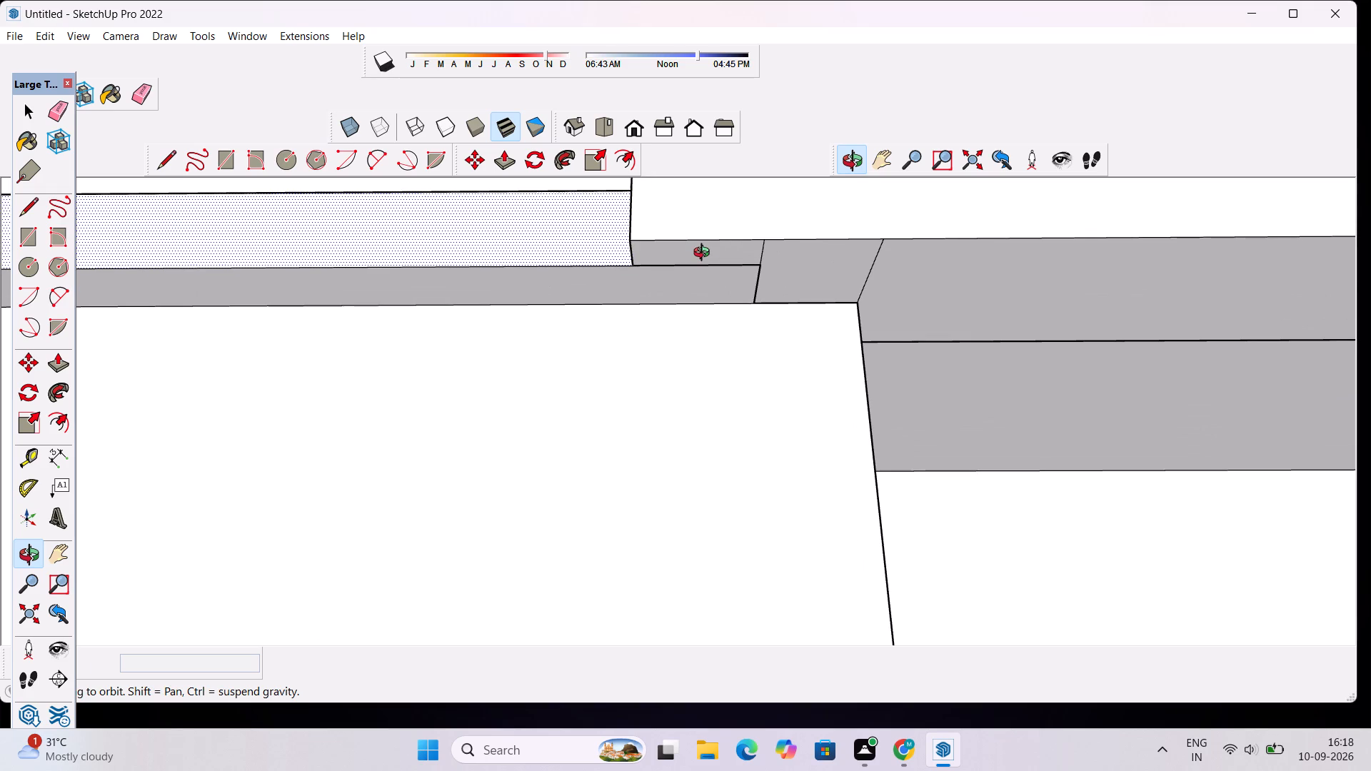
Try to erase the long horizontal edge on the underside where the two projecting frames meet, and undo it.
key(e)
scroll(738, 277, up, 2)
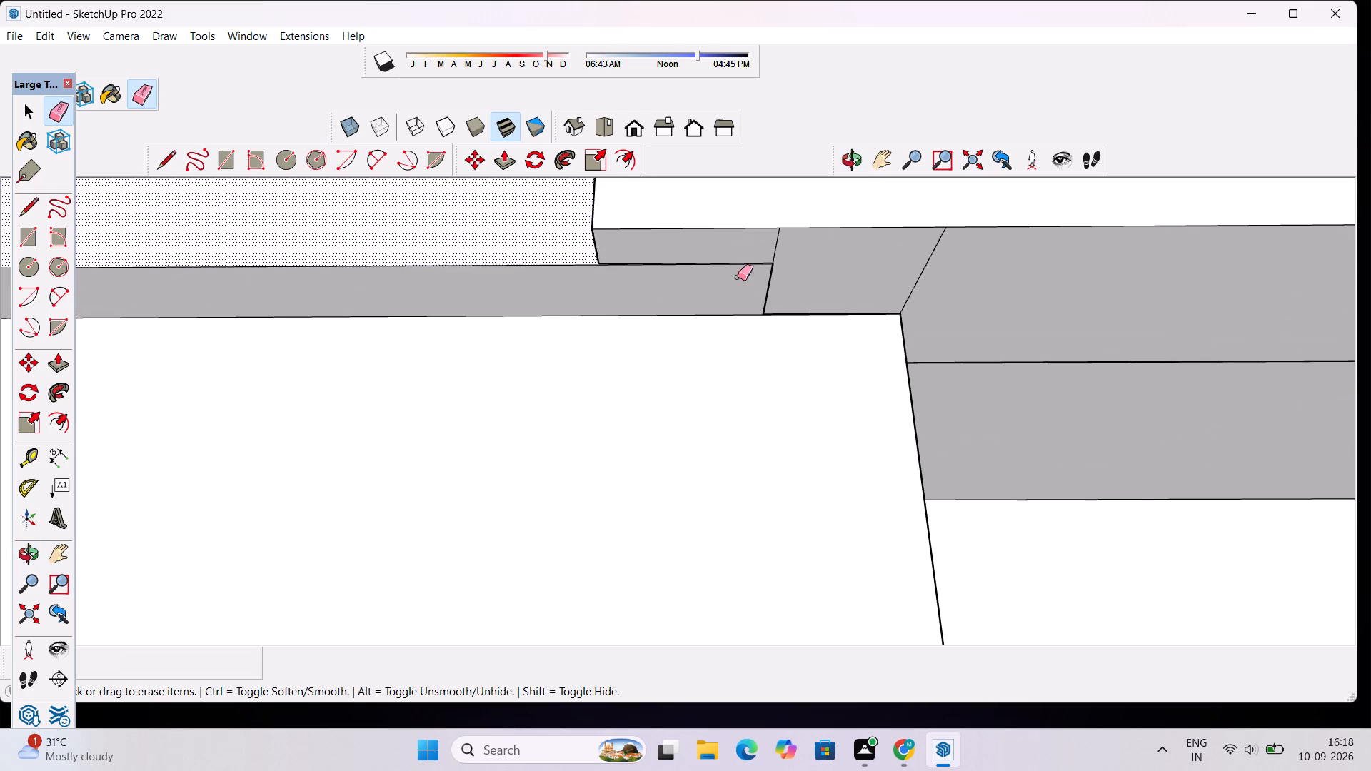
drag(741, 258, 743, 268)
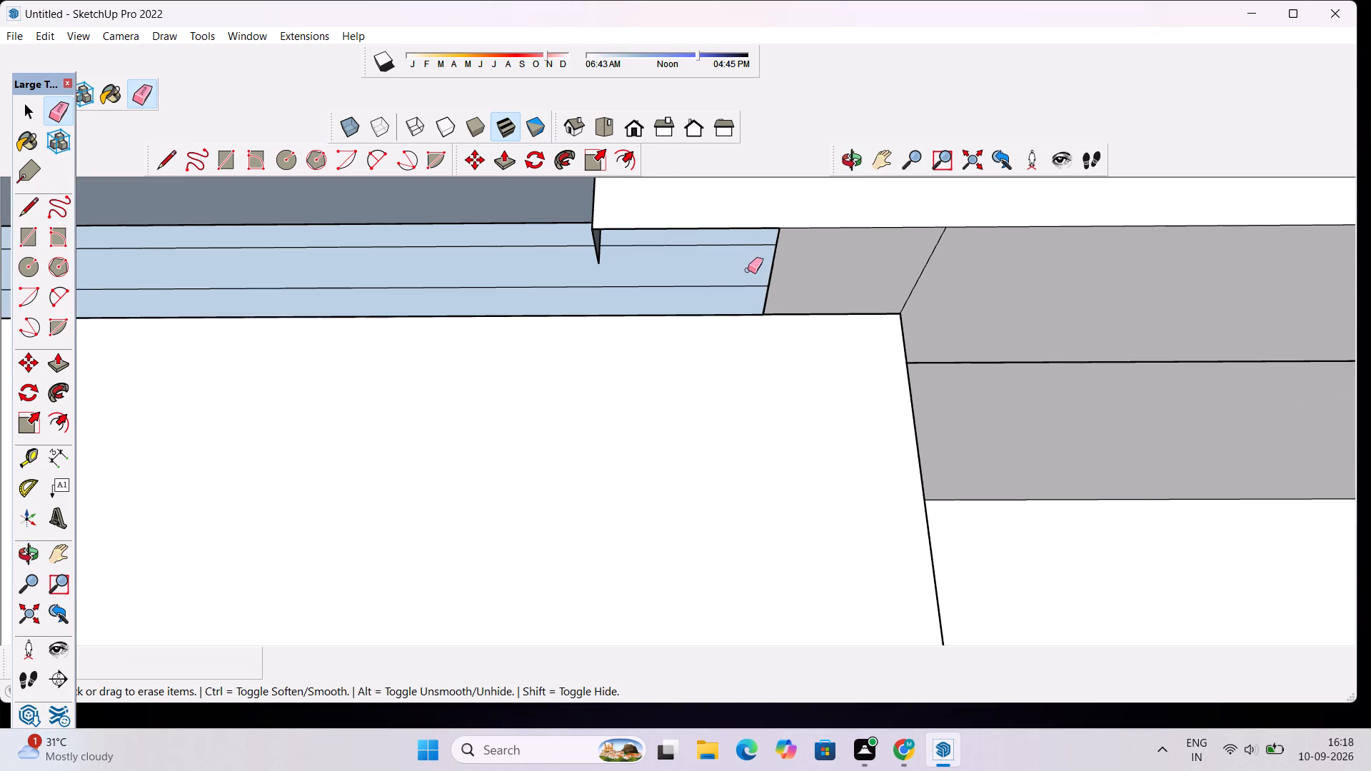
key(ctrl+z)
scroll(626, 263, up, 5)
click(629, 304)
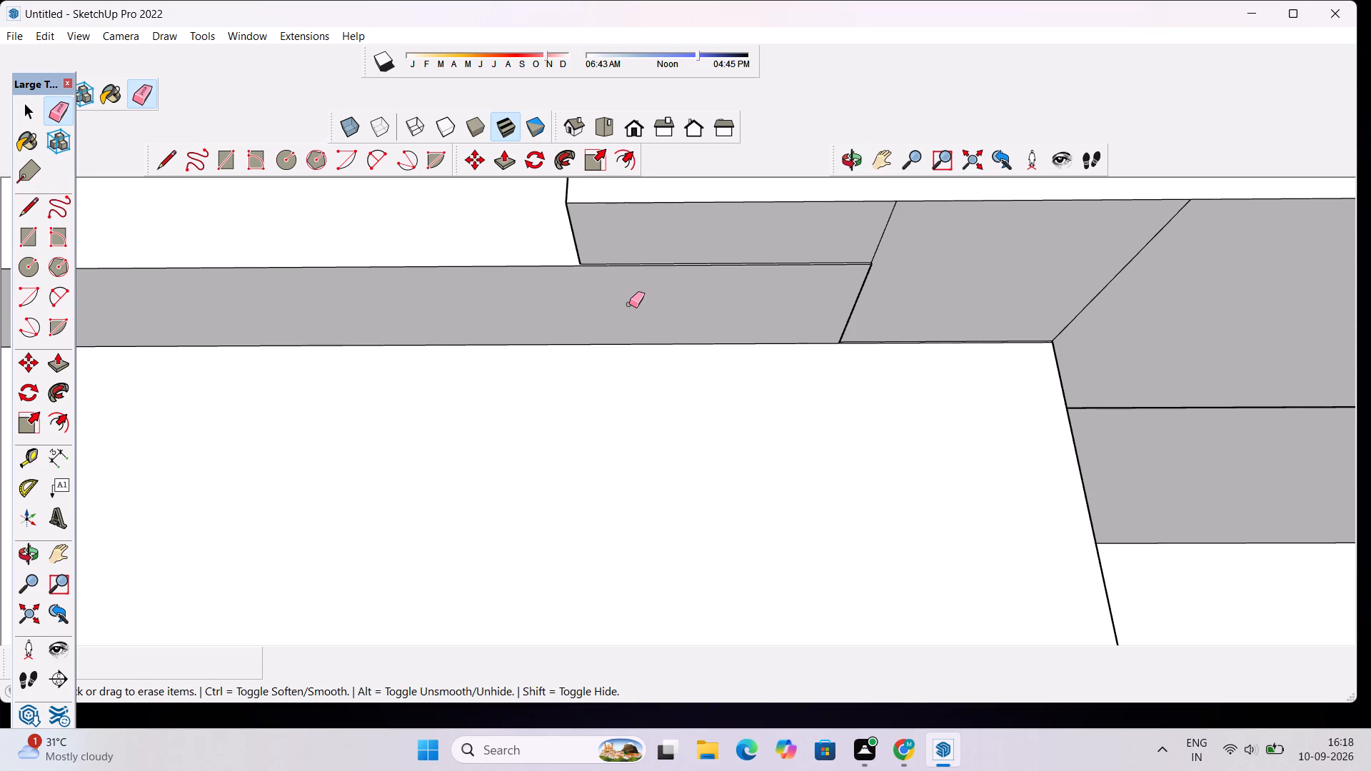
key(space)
Examine the underside joint between the two projecting frames and the building's overall front.
click(839, 164)
drag(543, 303, 701, 348)
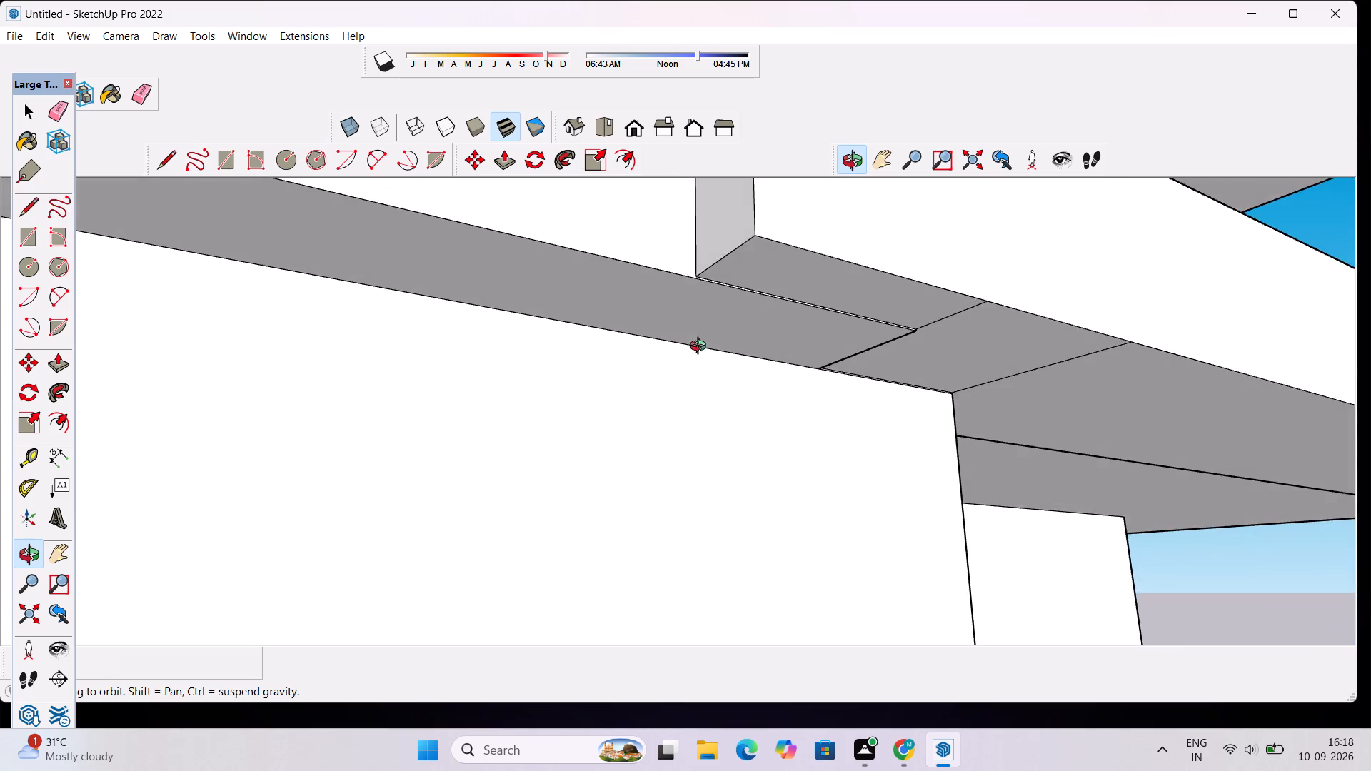
drag(701, 348, 576, 331)
scroll(661, 309, down, 6)
drag(703, 240, 701, 356)
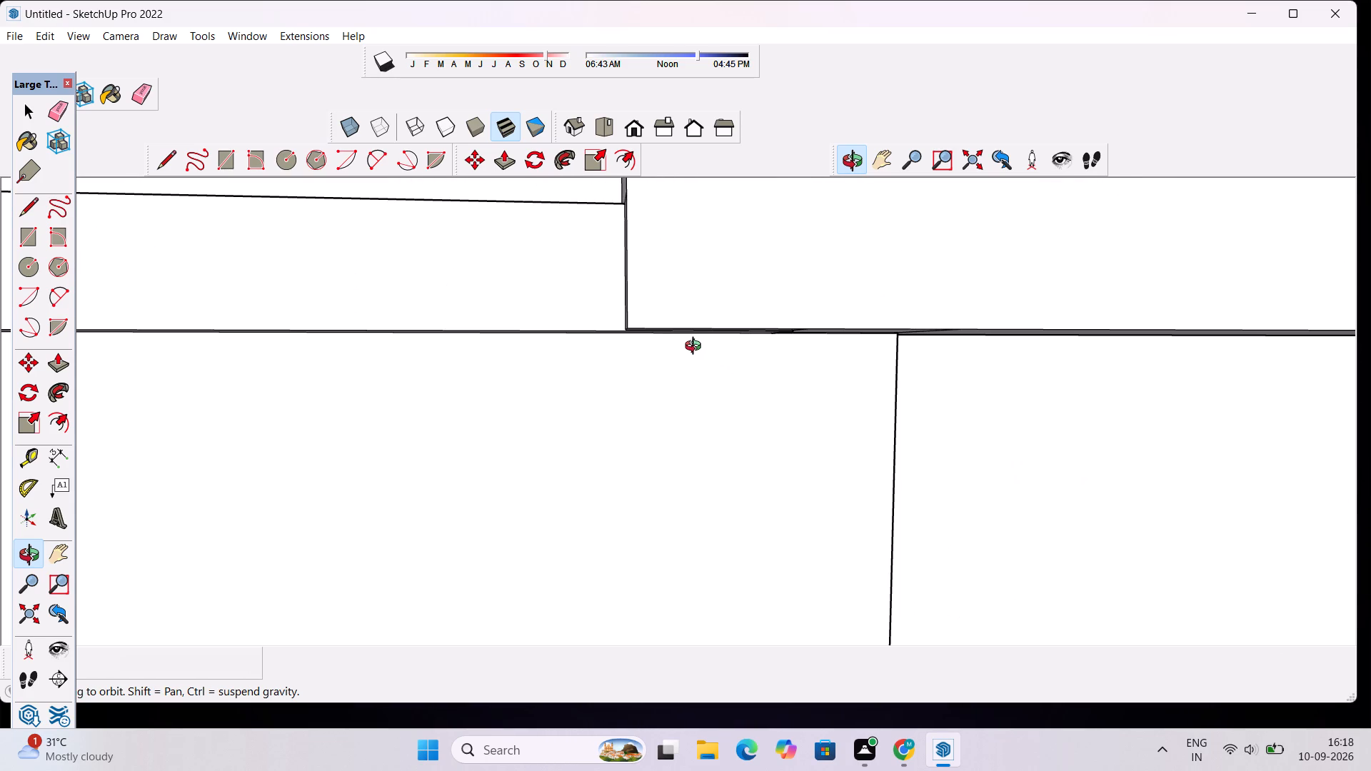
scroll(681, 353, down, 20)
scroll(681, 353, down, 10)
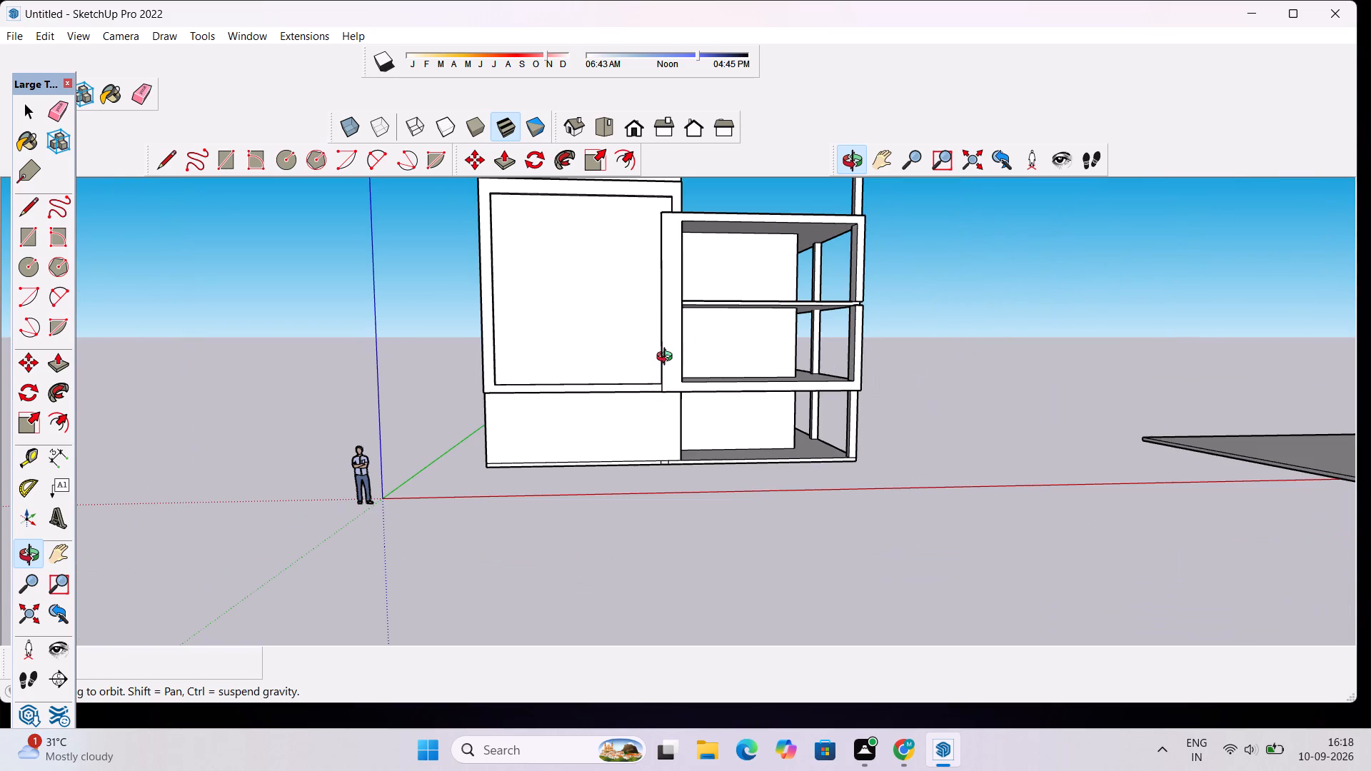
Push/Pull the front edge of the intermediate slab between the upper open bays outward about 1' 3 1/16", flush with the projecting frame.
scroll(658, 188, up, 7)
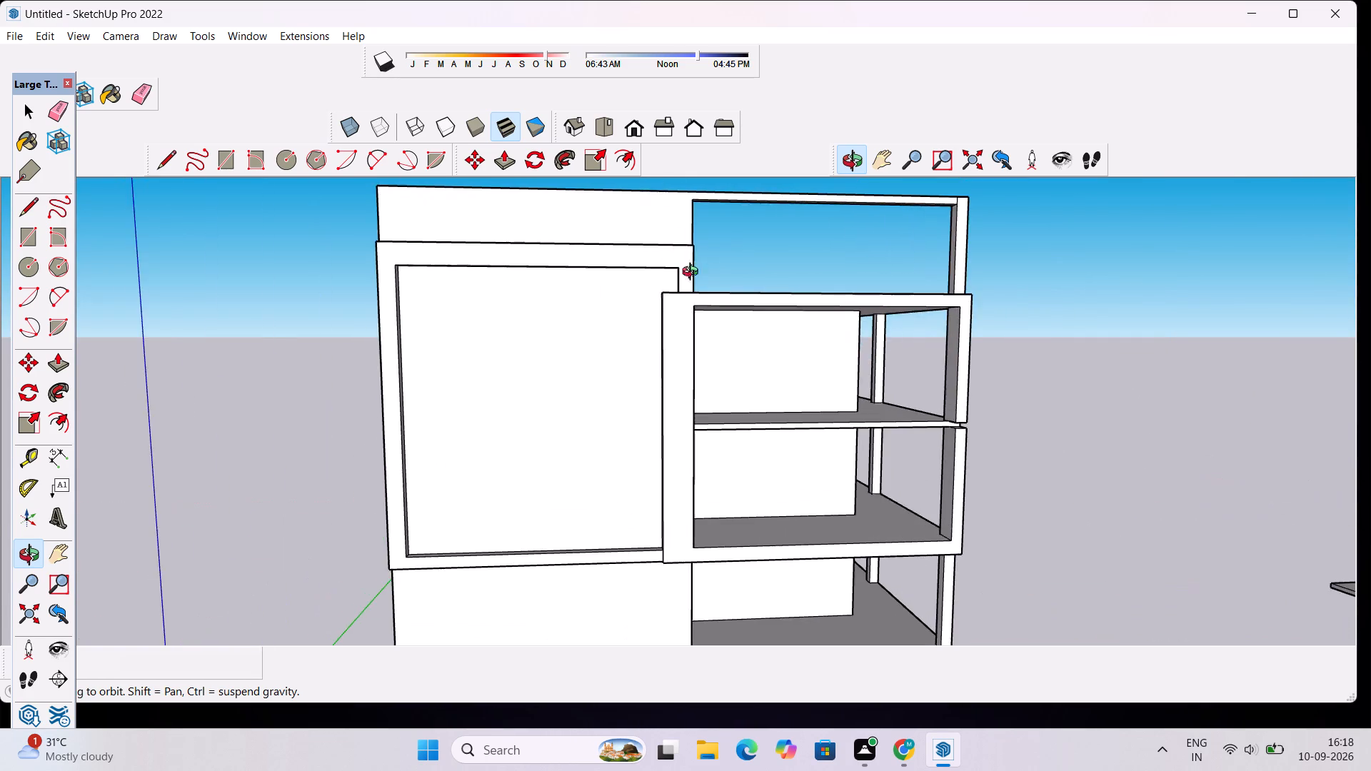
drag(704, 347, 652, 373)
scroll(632, 374, down, 4)
drag(601, 408, 628, 364)
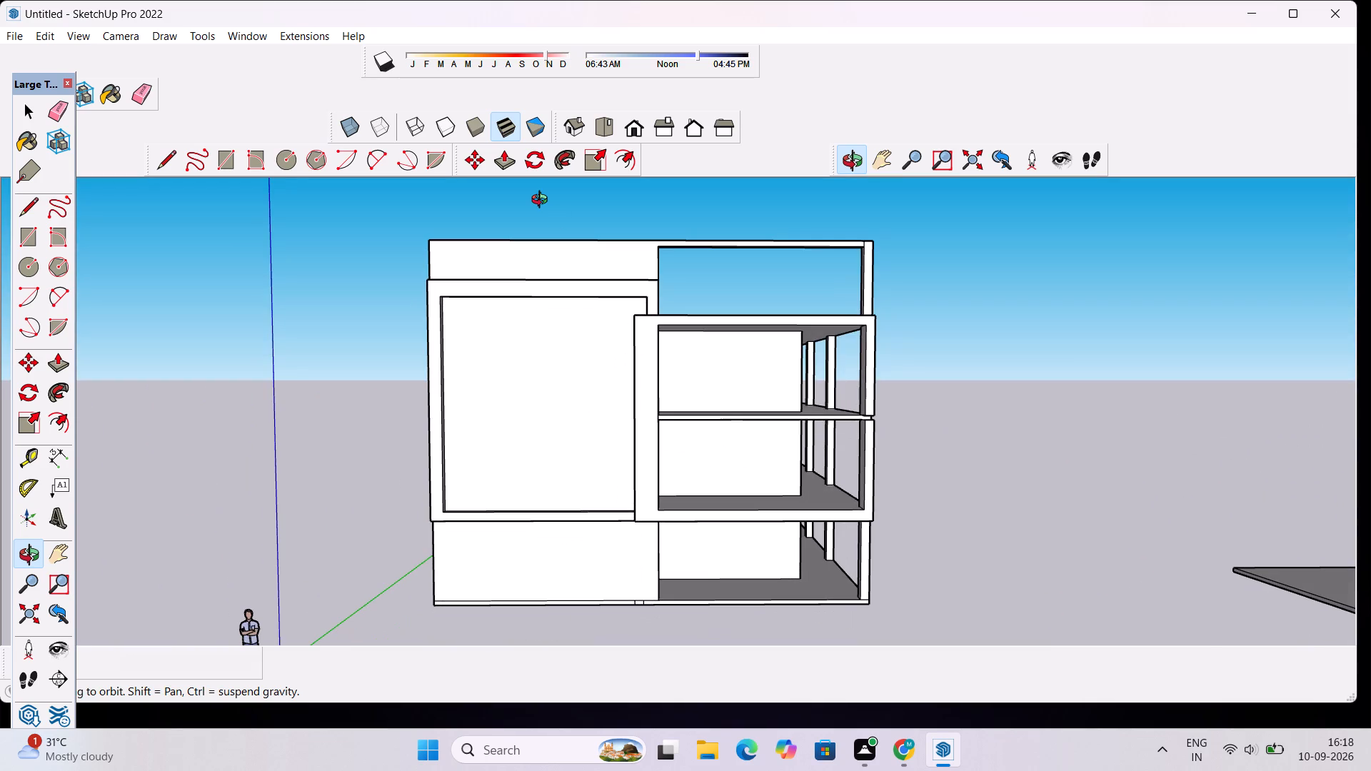
scroll(543, 201, down, 3)
drag(846, 401, 681, 484)
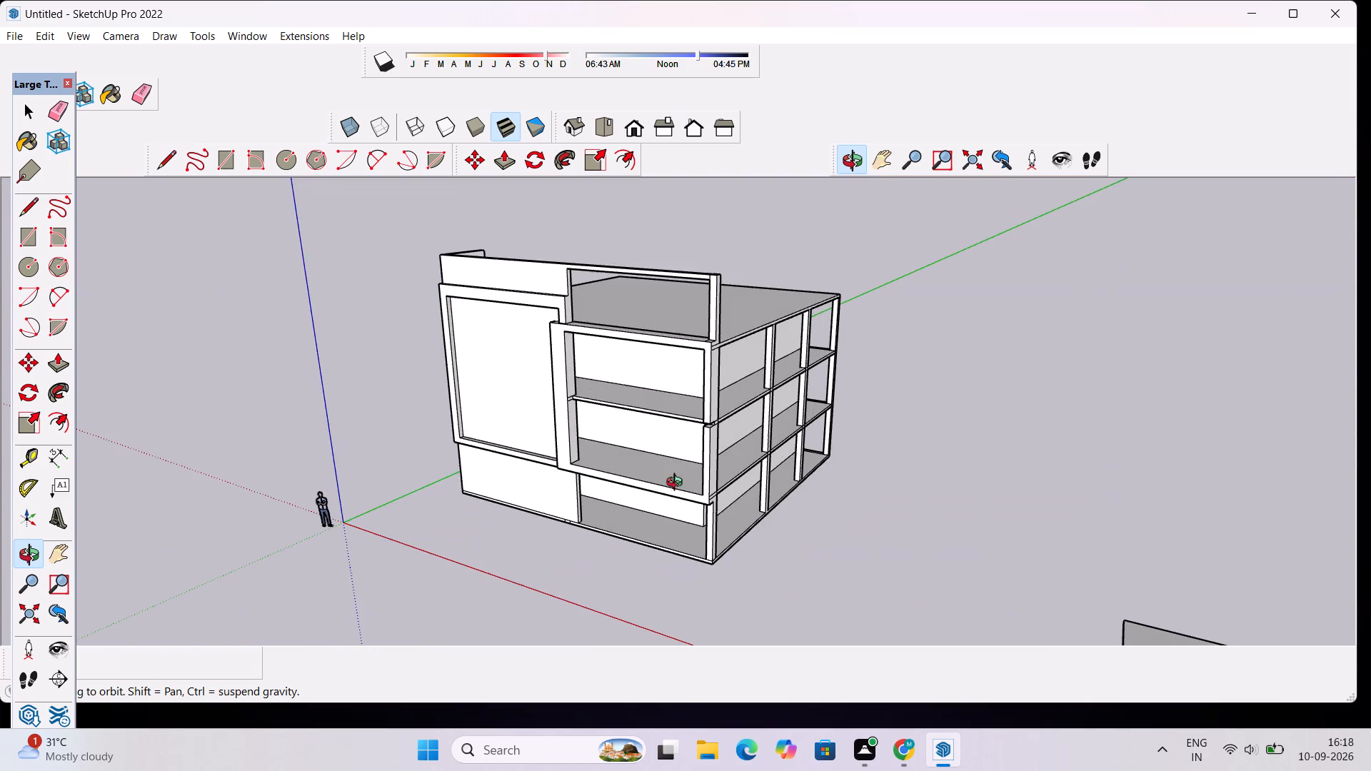
scroll(722, 449, up, 9)
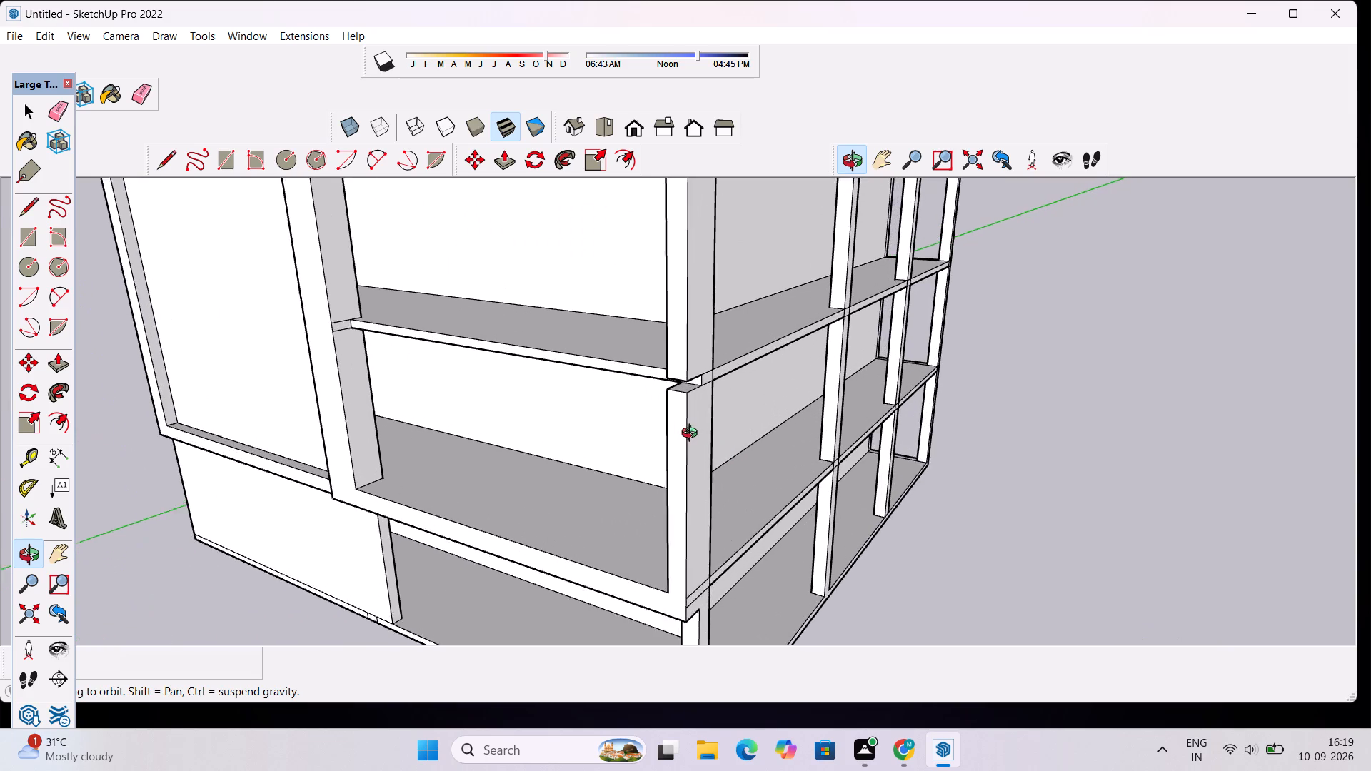
scroll(693, 435, up, 3)
scroll(693, 433, down, 4)
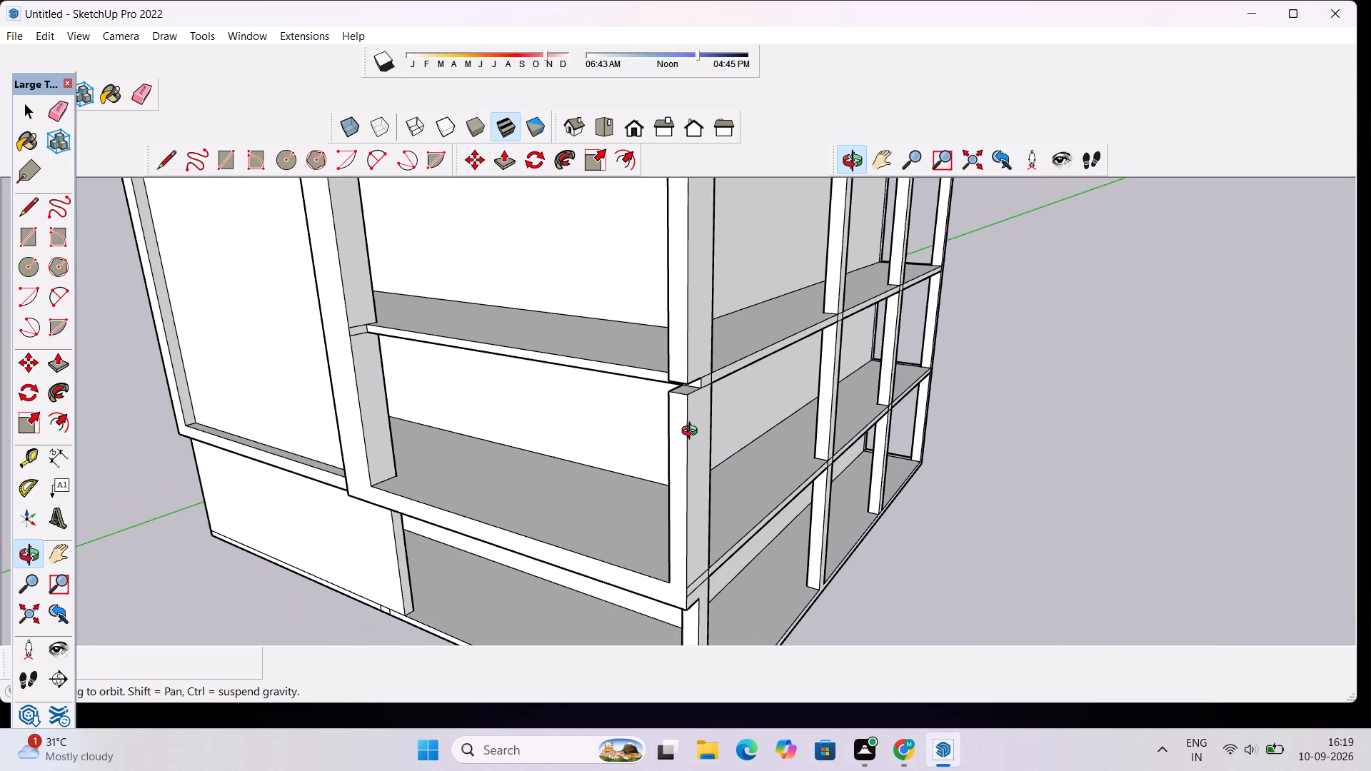
key(p)
scroll(684, 392, up, 5)
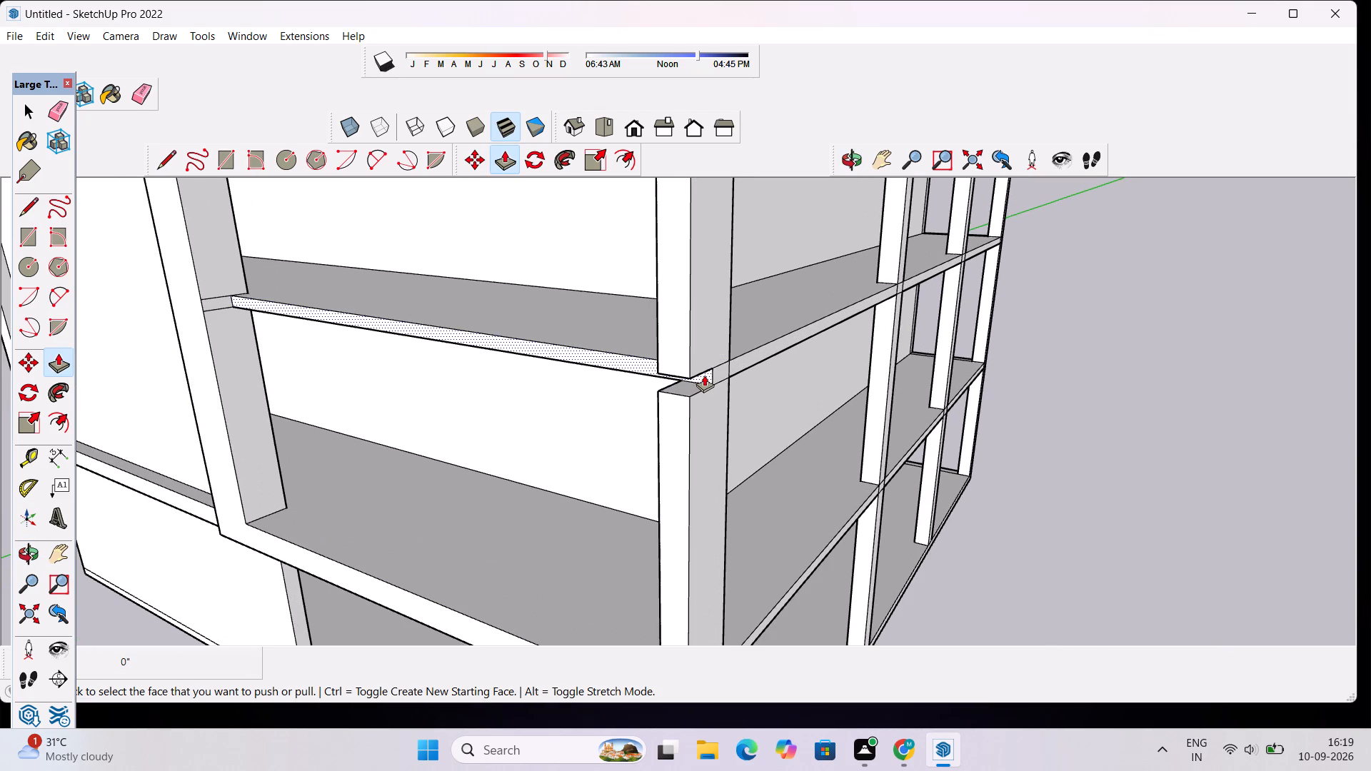
click(704, 375)
click(679, 343)
scroll(710, 421, down, 5)
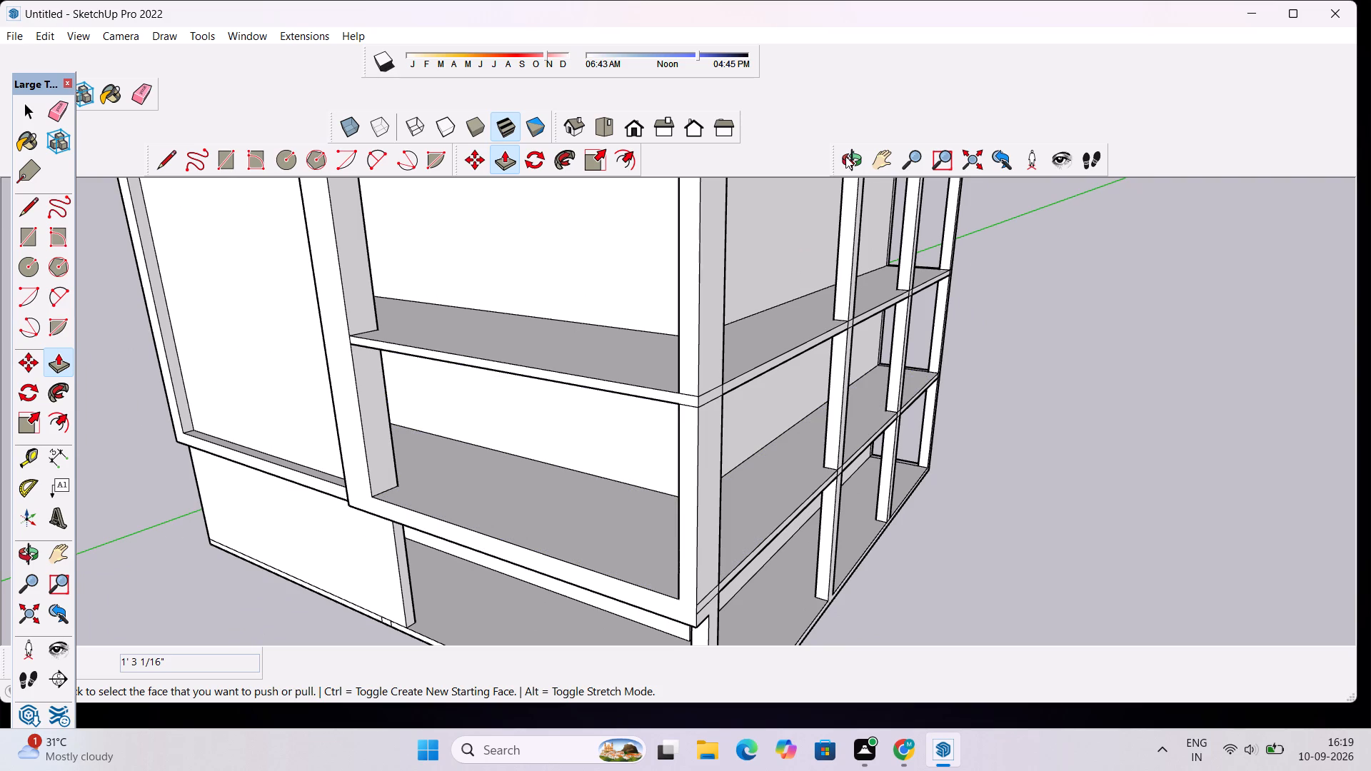
Examine the extended slab edge and the projecting frames from the front, the open side and low angles.
click(844, 155)
drag(611, 430, 589, 436)
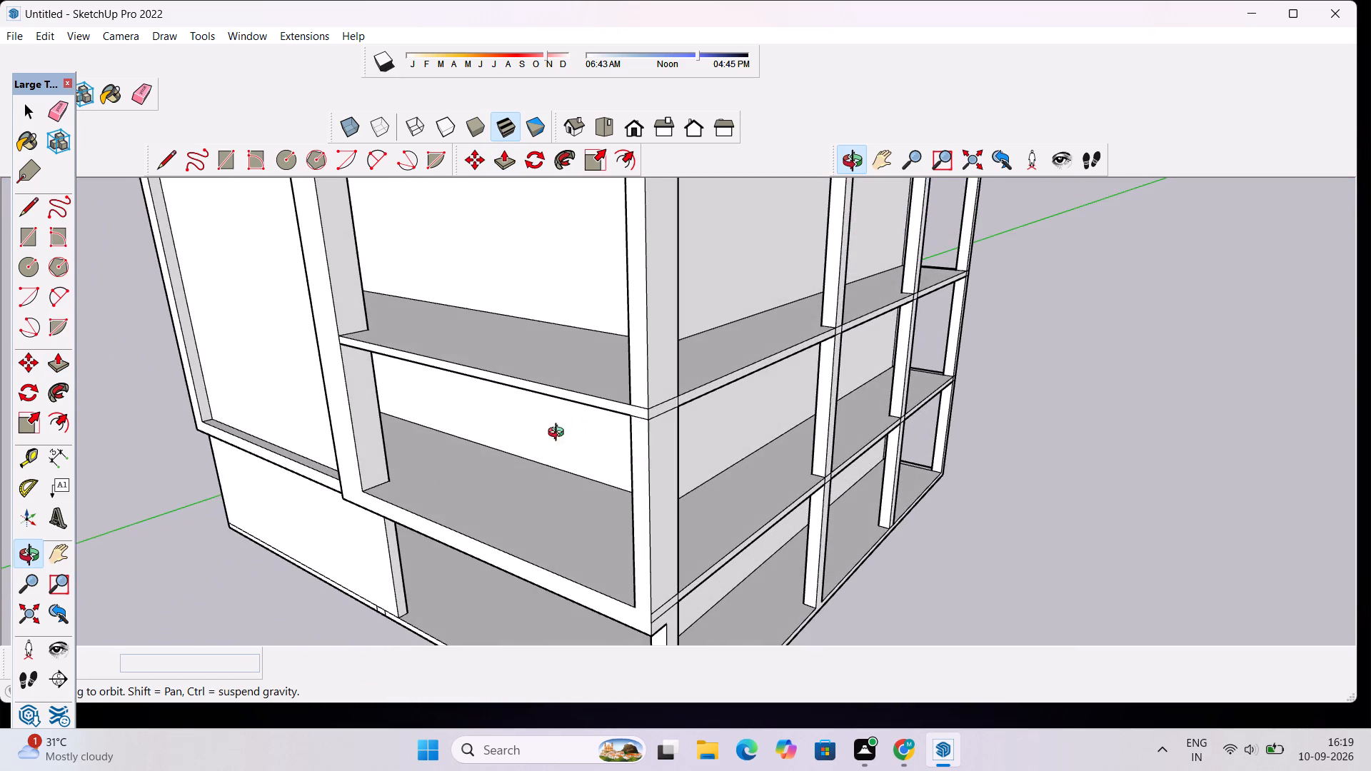
scroll(434, 523, down, 6)
drag(473, 568, 533, 466)
drag(661, 453, 693, 453)
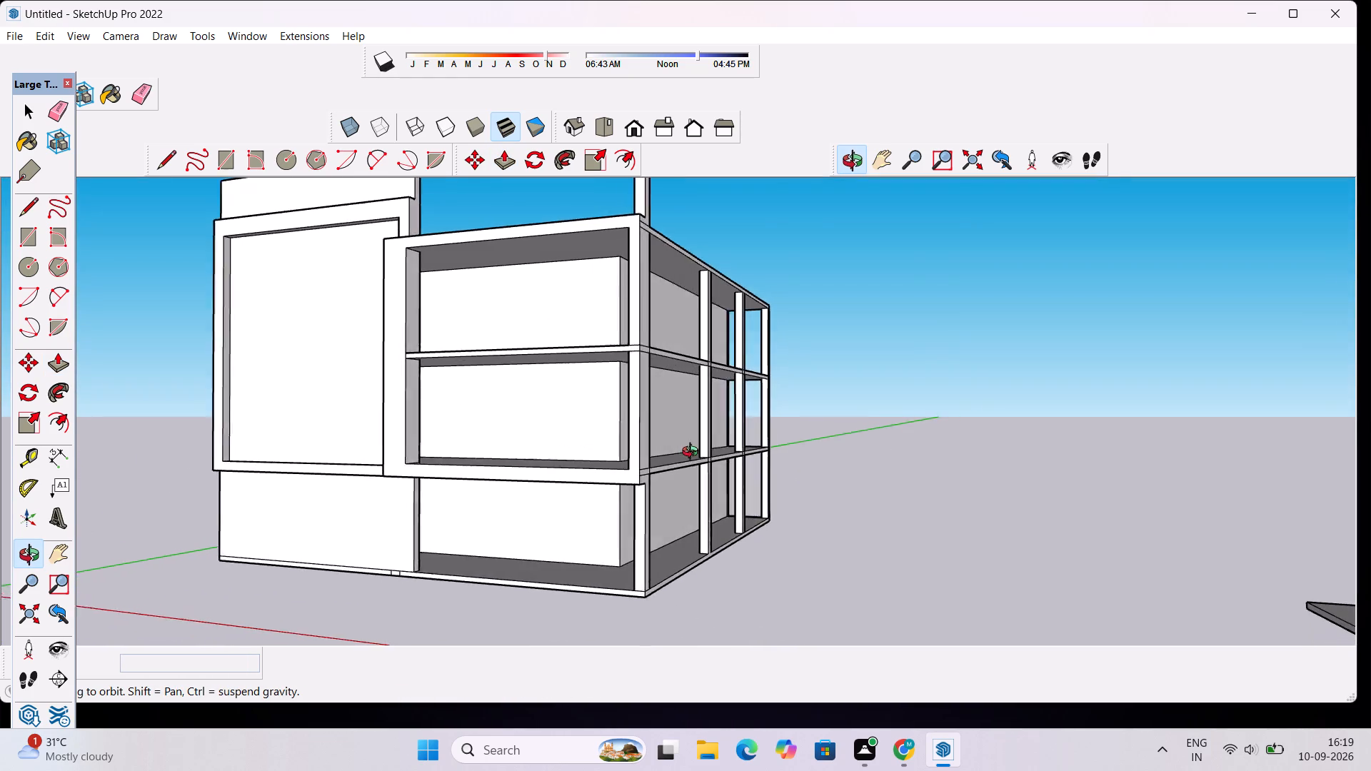
drag(693, 453, 785, 523)
drag(785, 523, 745, 490)
drag(813, 444, 710, 455)
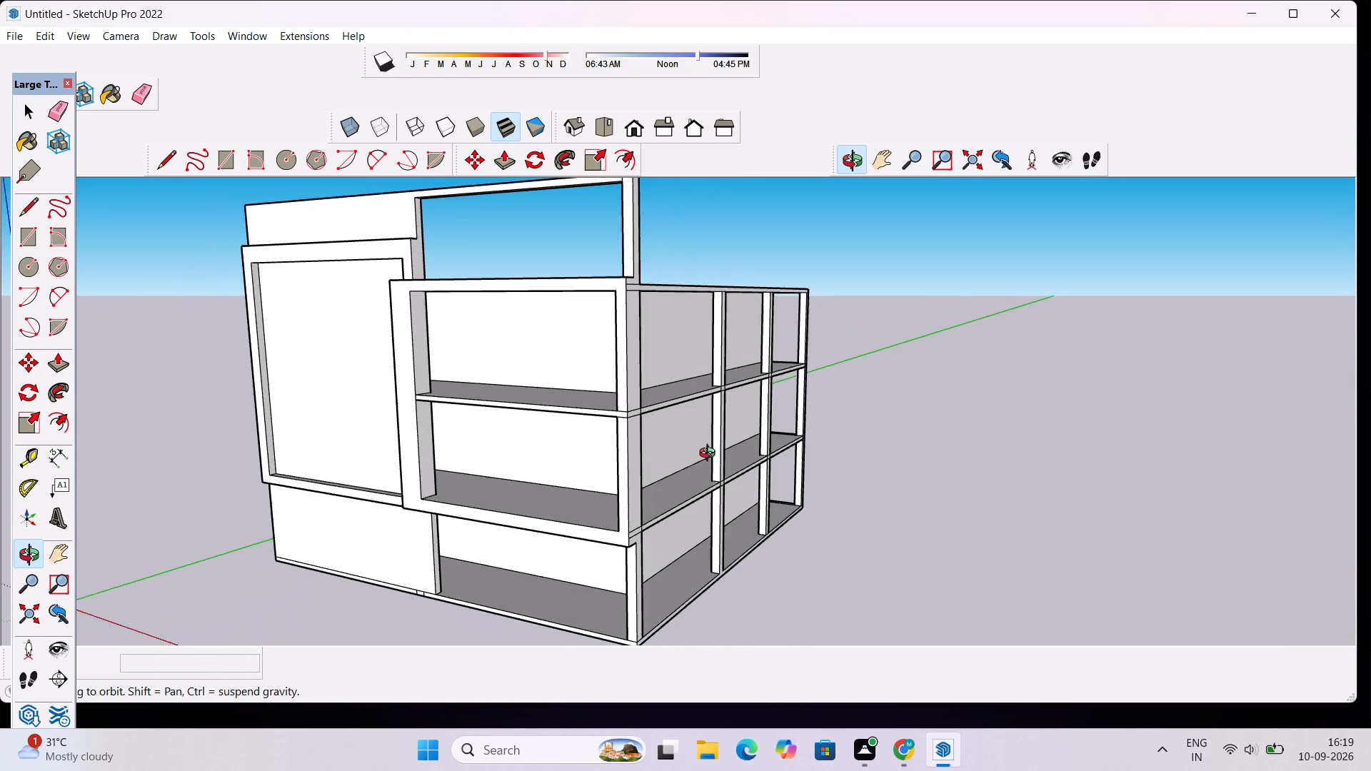
drag(710, 455, 710, 455)
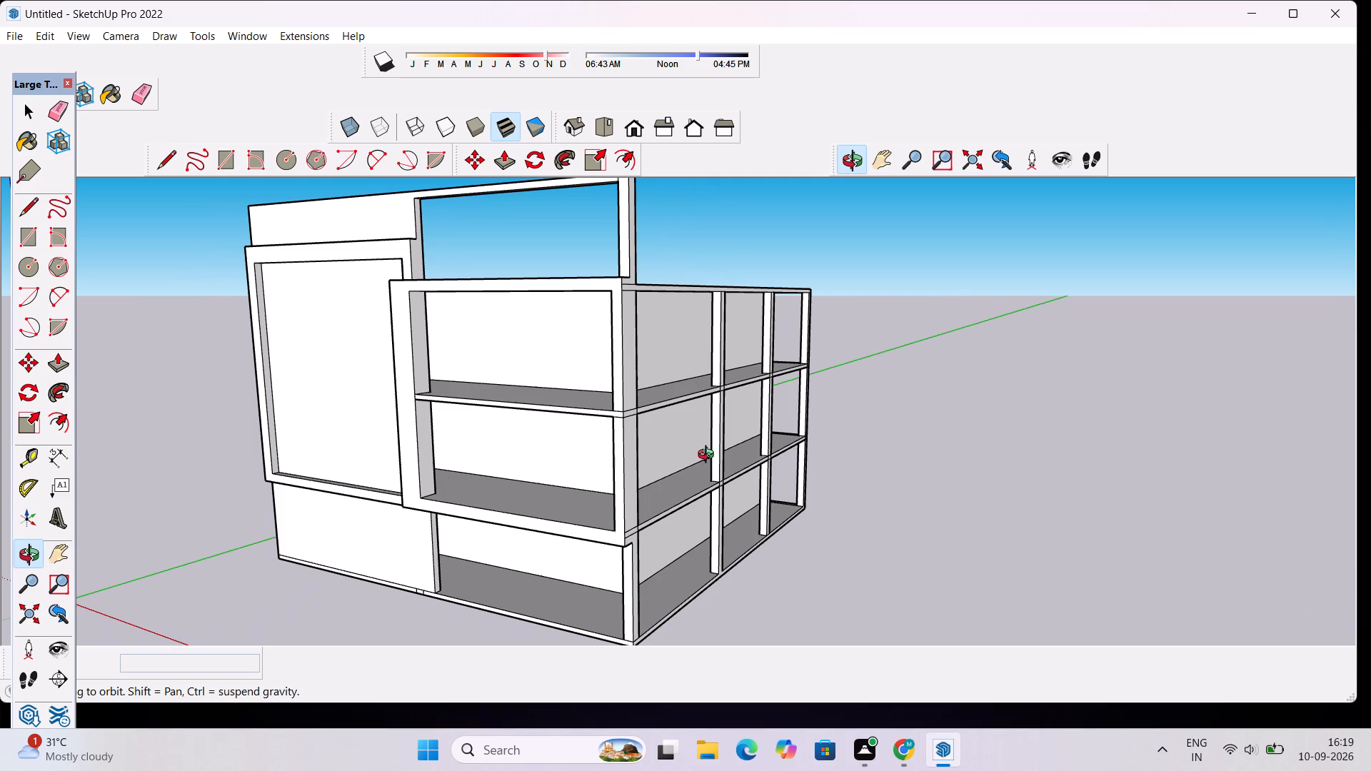
drag(366, 407, 413, 407)
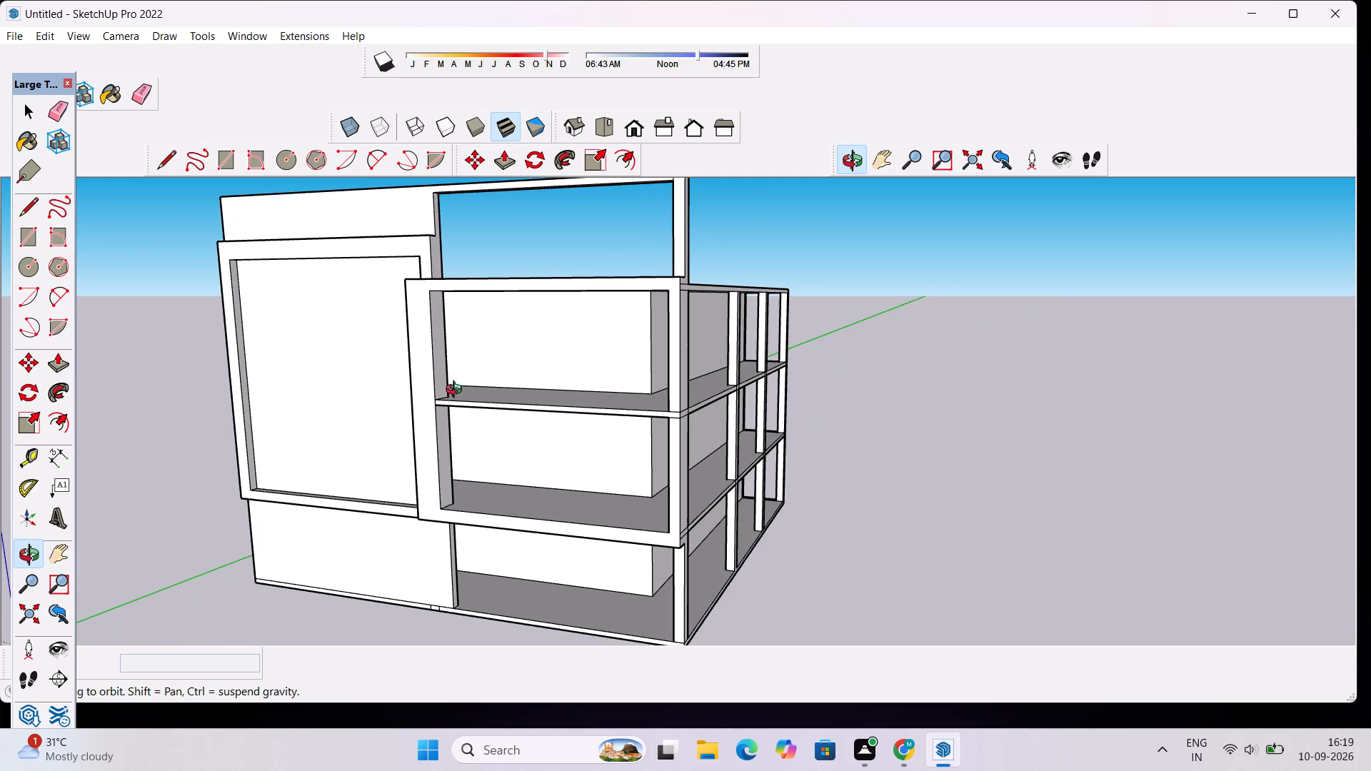
Push/Pull the inner jamb face of the top open bay, beside the wall panel, into the opening about 3' 1 3/4".
scroll(461, 388, up, 3)
drag(482, 400, 420, 408)
scroll(416, 358, up, 5)
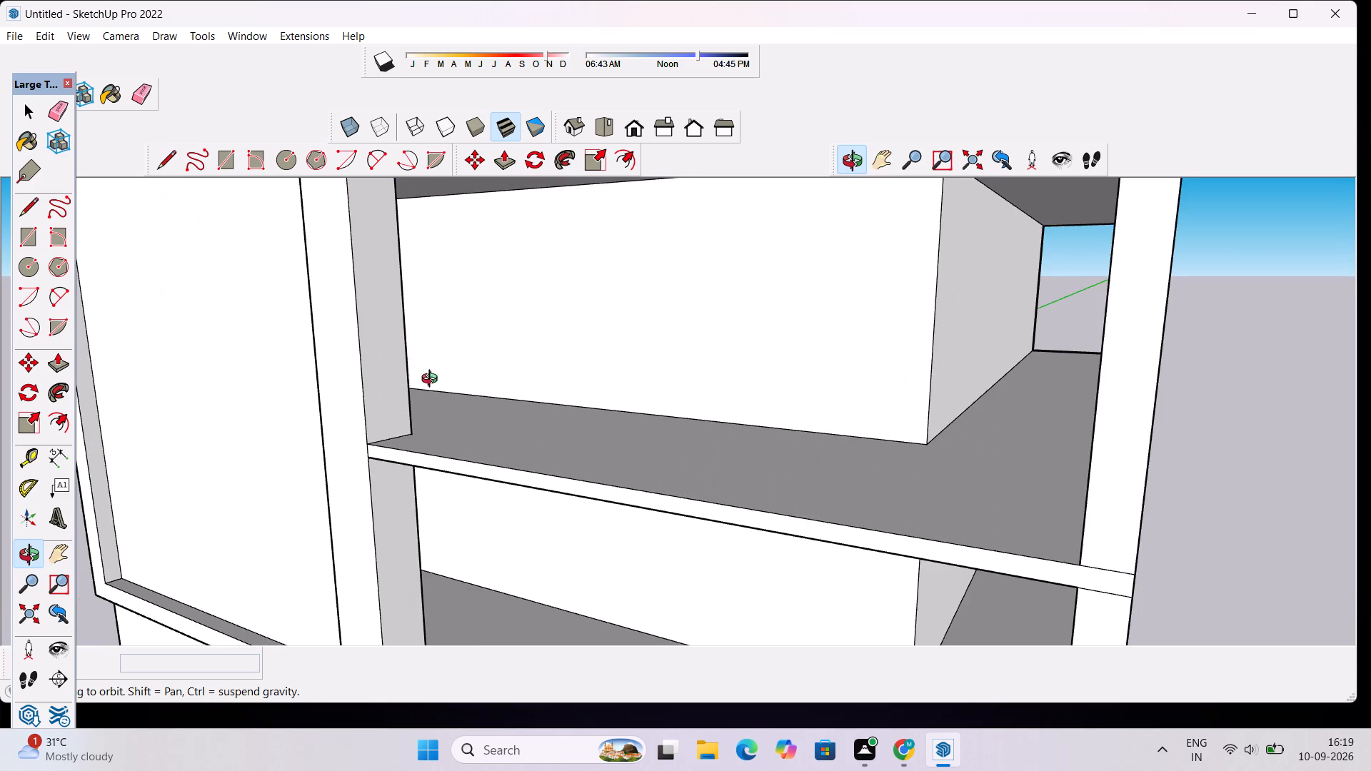
drag(433, 382, 391, 383)
key(space)
click(328, 346)
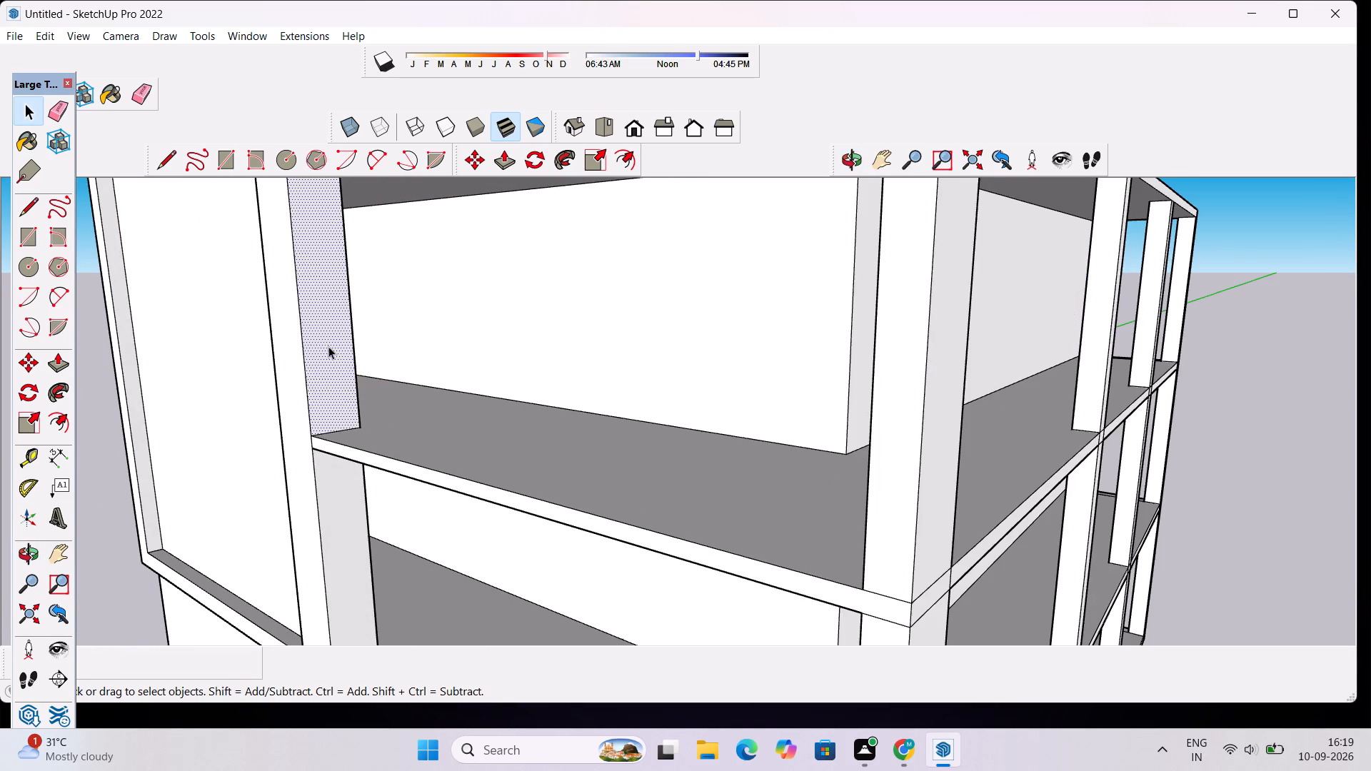
key(p)
click(328, 346)
scroll(383, 381, down, 6)
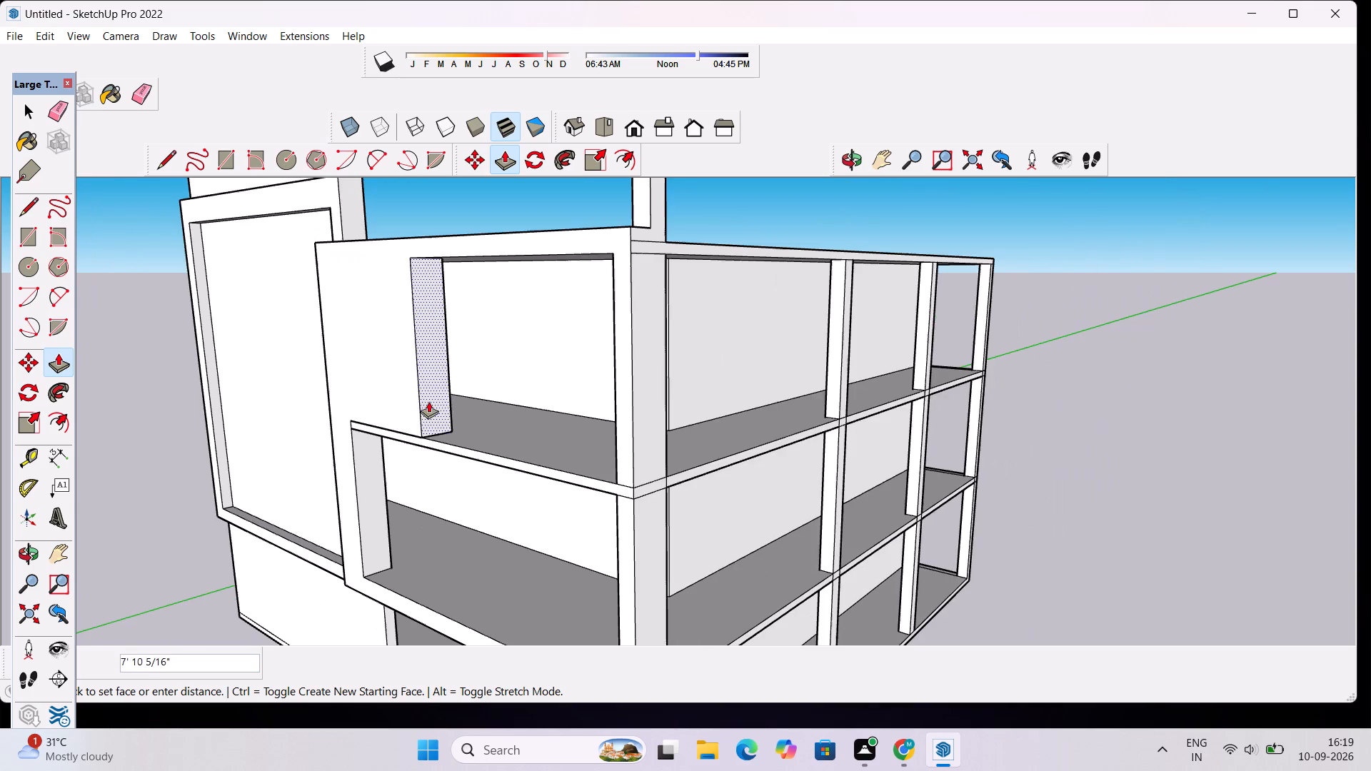
click(390, 356)
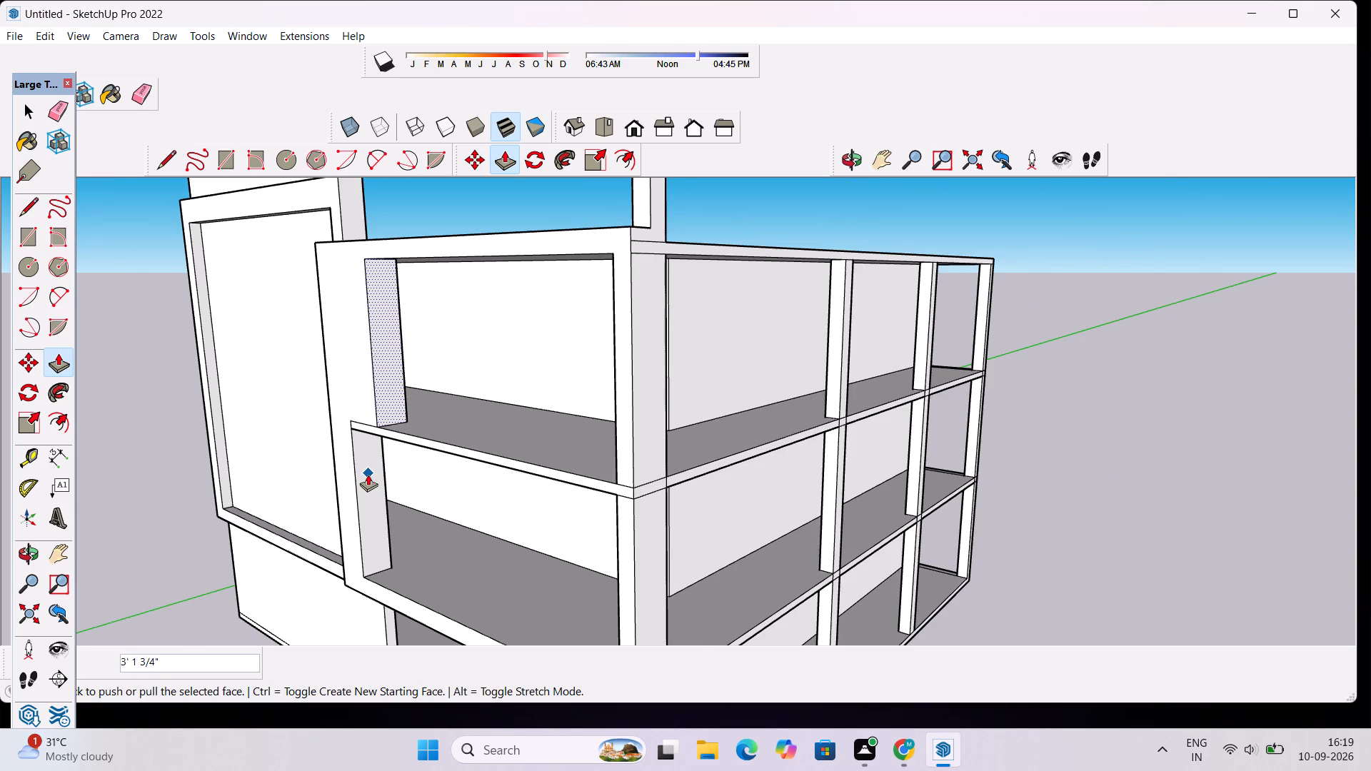
Push/Pull the matching jamb face of the bay below into the opening by 3' 1 3/4", aligned with the jamb above.
key(space)
click(368, 474)
key(p)
click(368, 474)
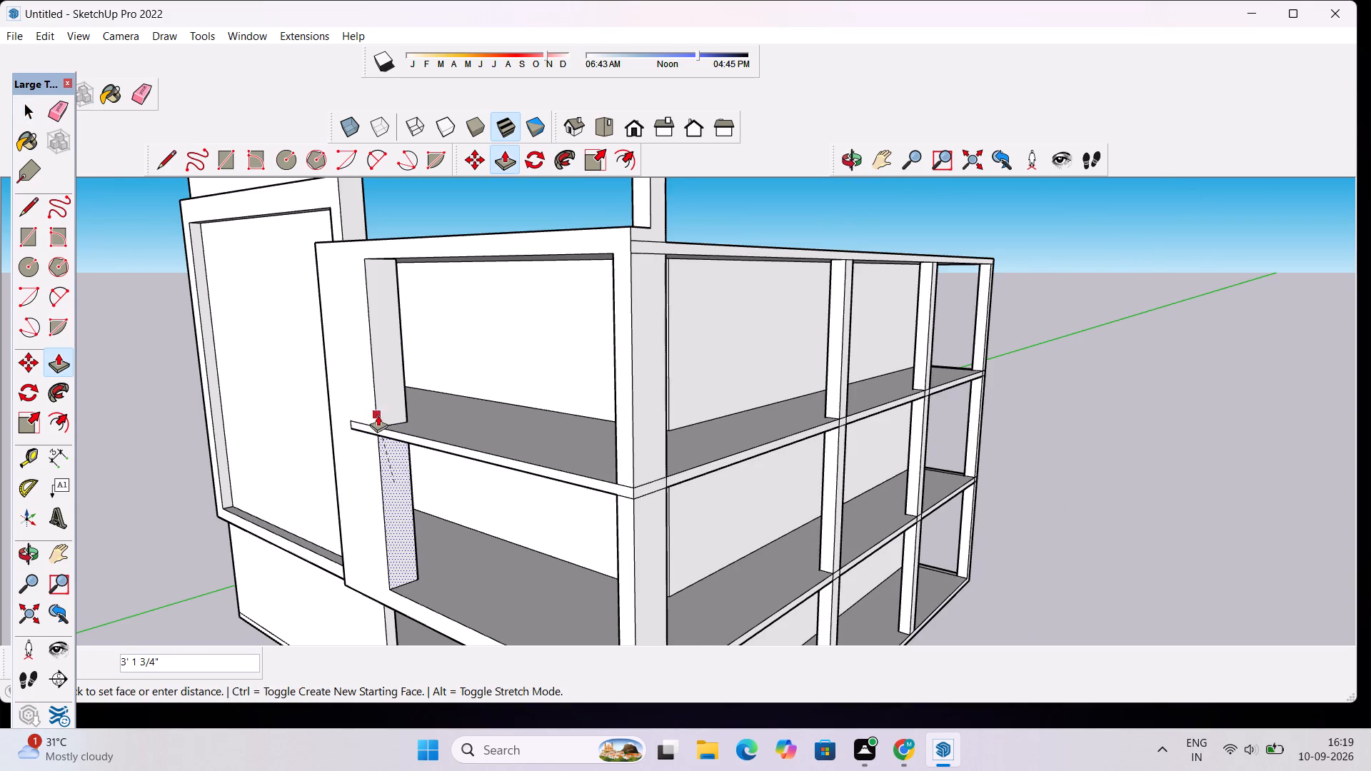
click(378, 393)
Move the short end edge of the slab band about 2' 7 1/16" to the frame's outer vertical edge beside the wall panel.
scroll(378, 393, down, 2)
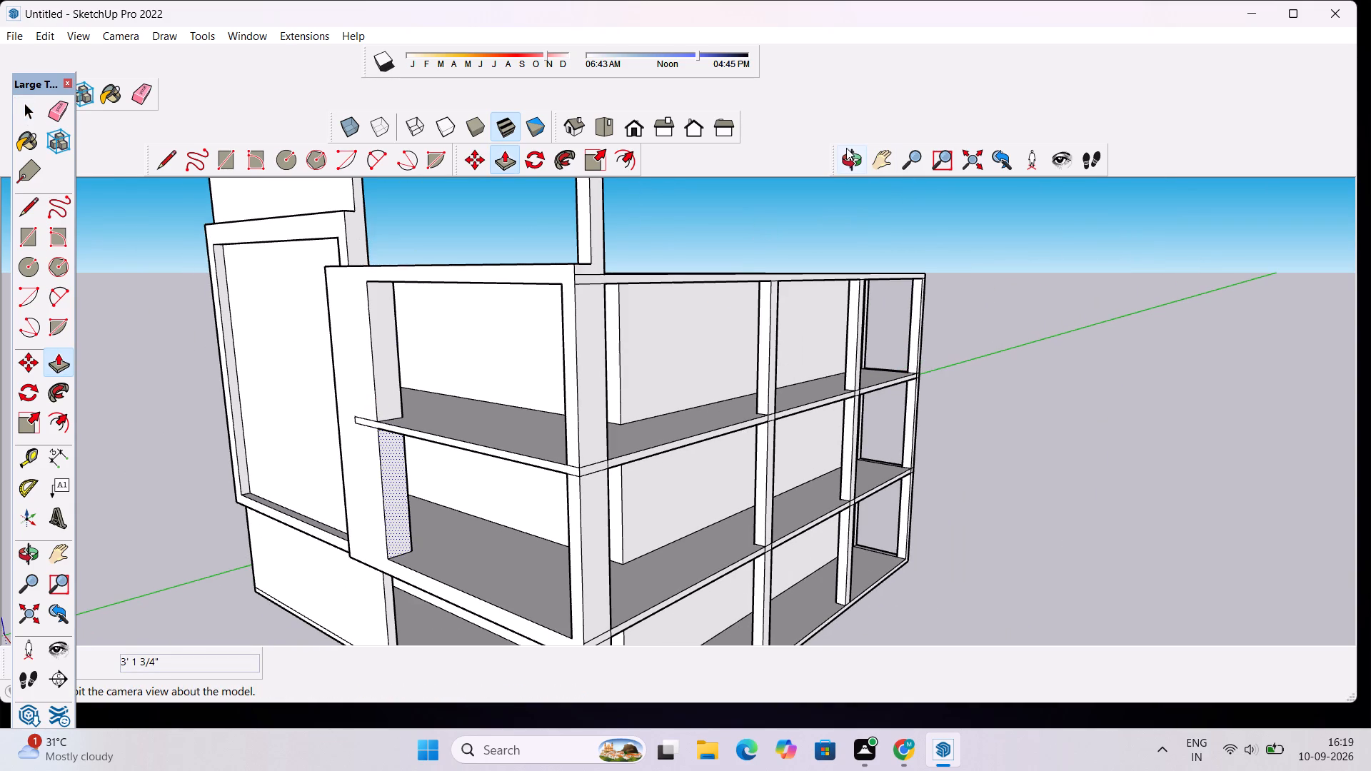
click(845, 154)
drag(680, 296, 772, 259)
scroll(493, 413, down, 5)
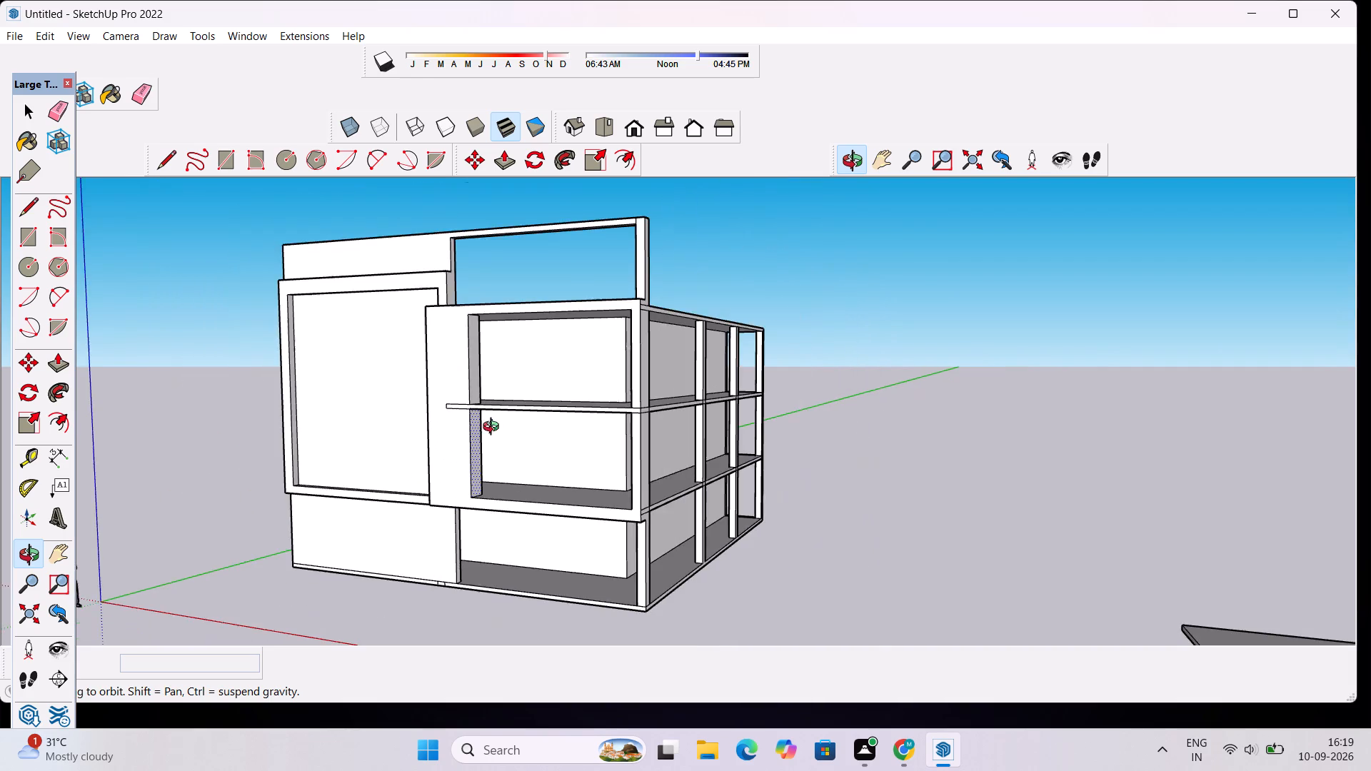
drag(554, 433, 626, 430)
scroll(518, 419, up, 8)
drag(511, 420, 511, 423)
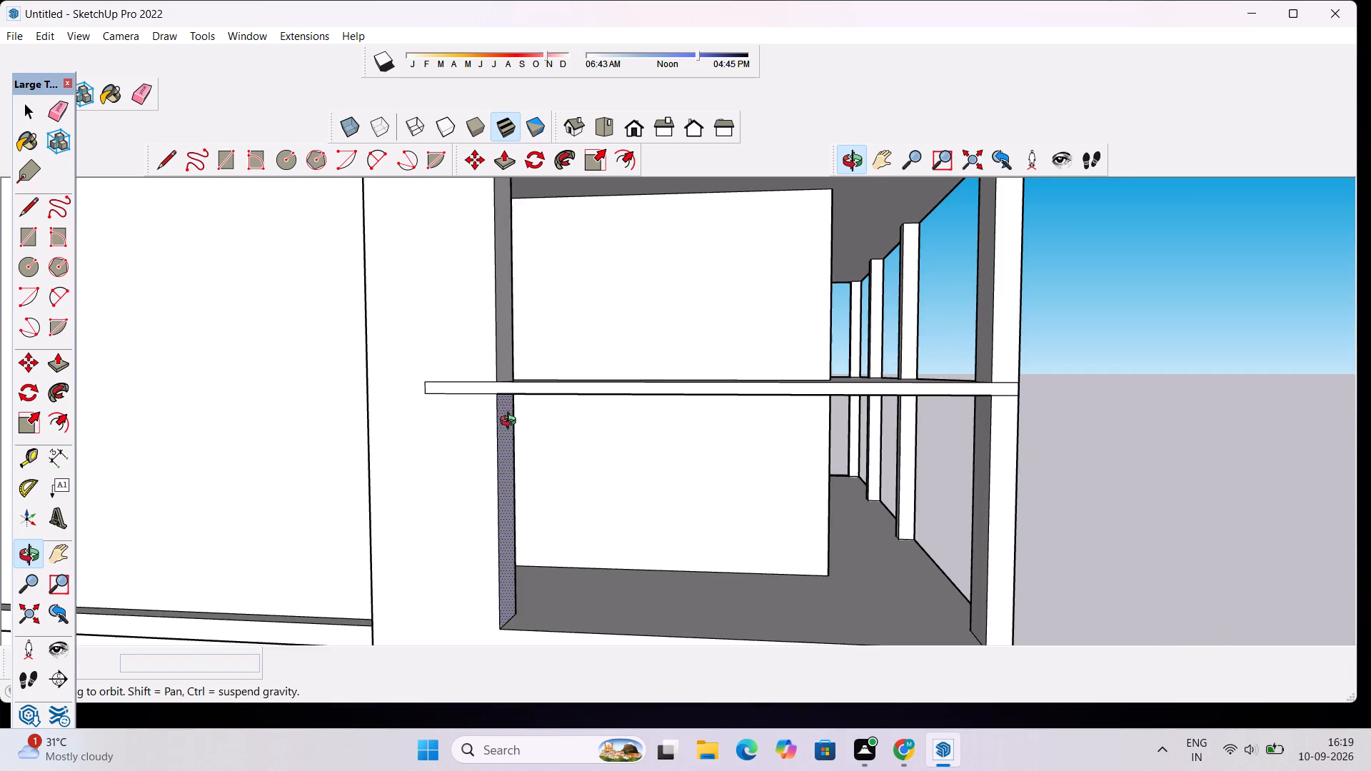
drag(511, 423, 511, 470)
scroll(499, 458, up, 4)
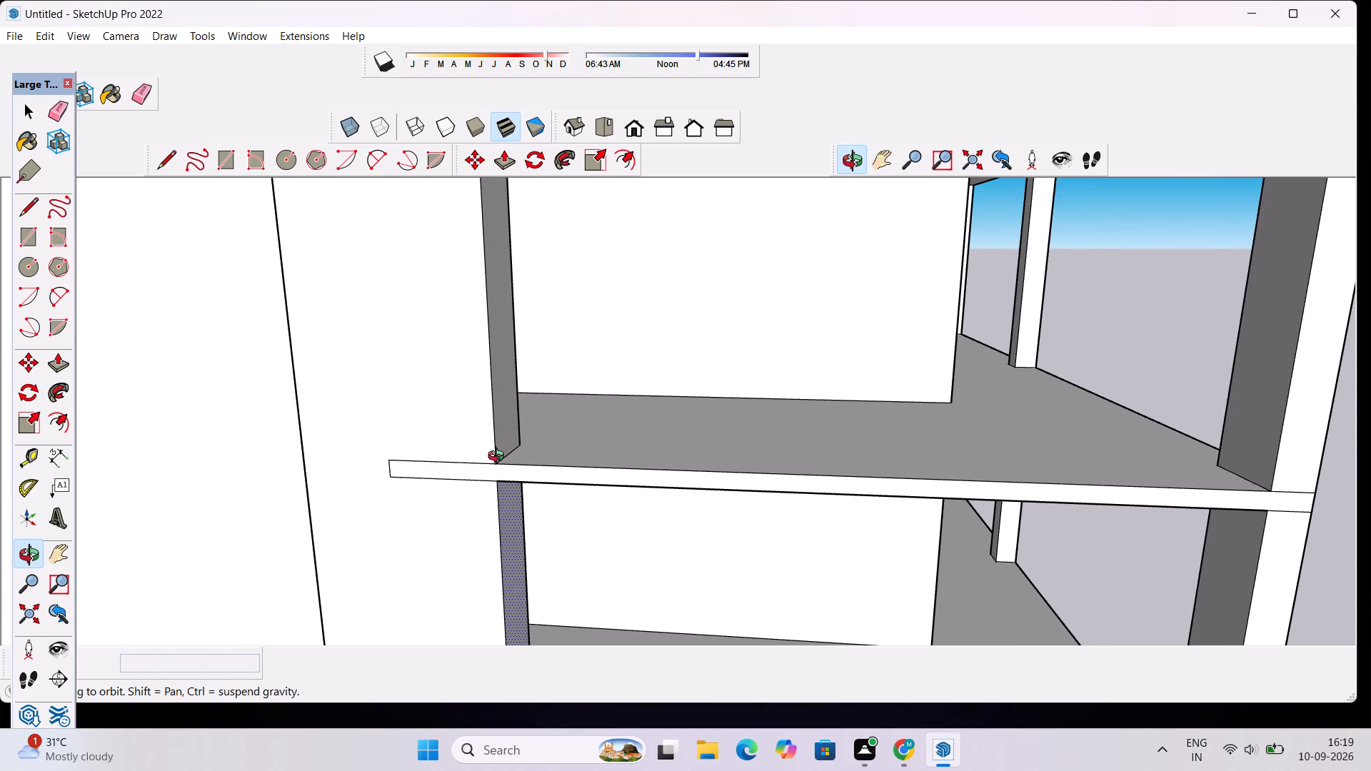
key(space)
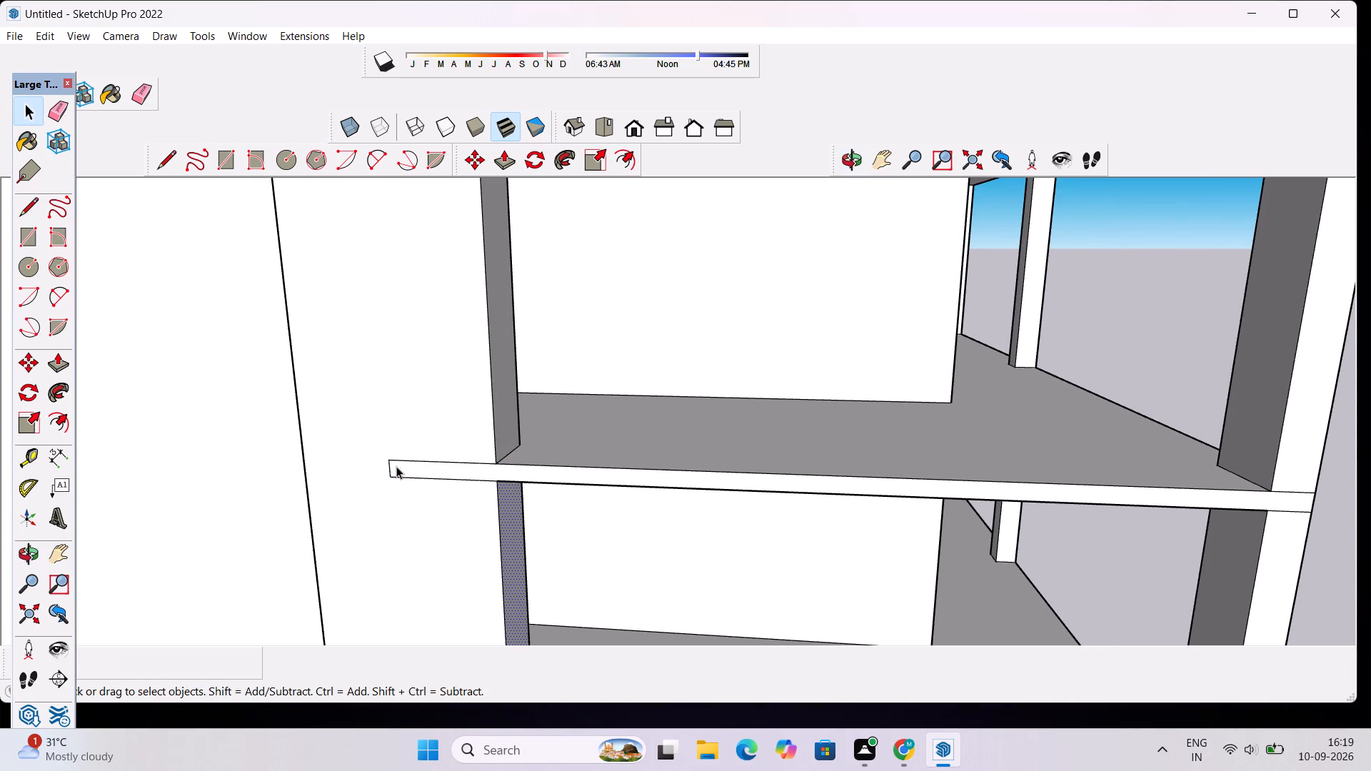
click(391, 468)
key(m)
click(390, 468)
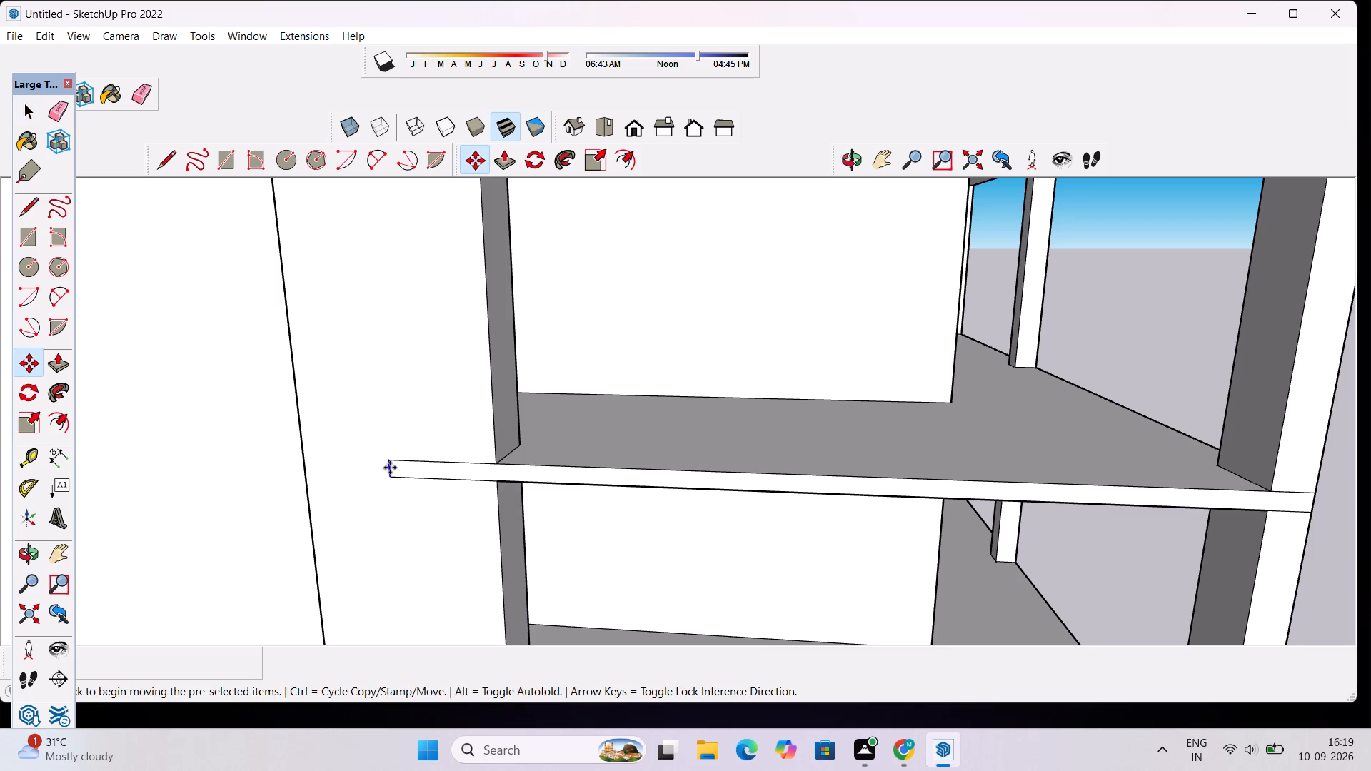
click(305, 467)
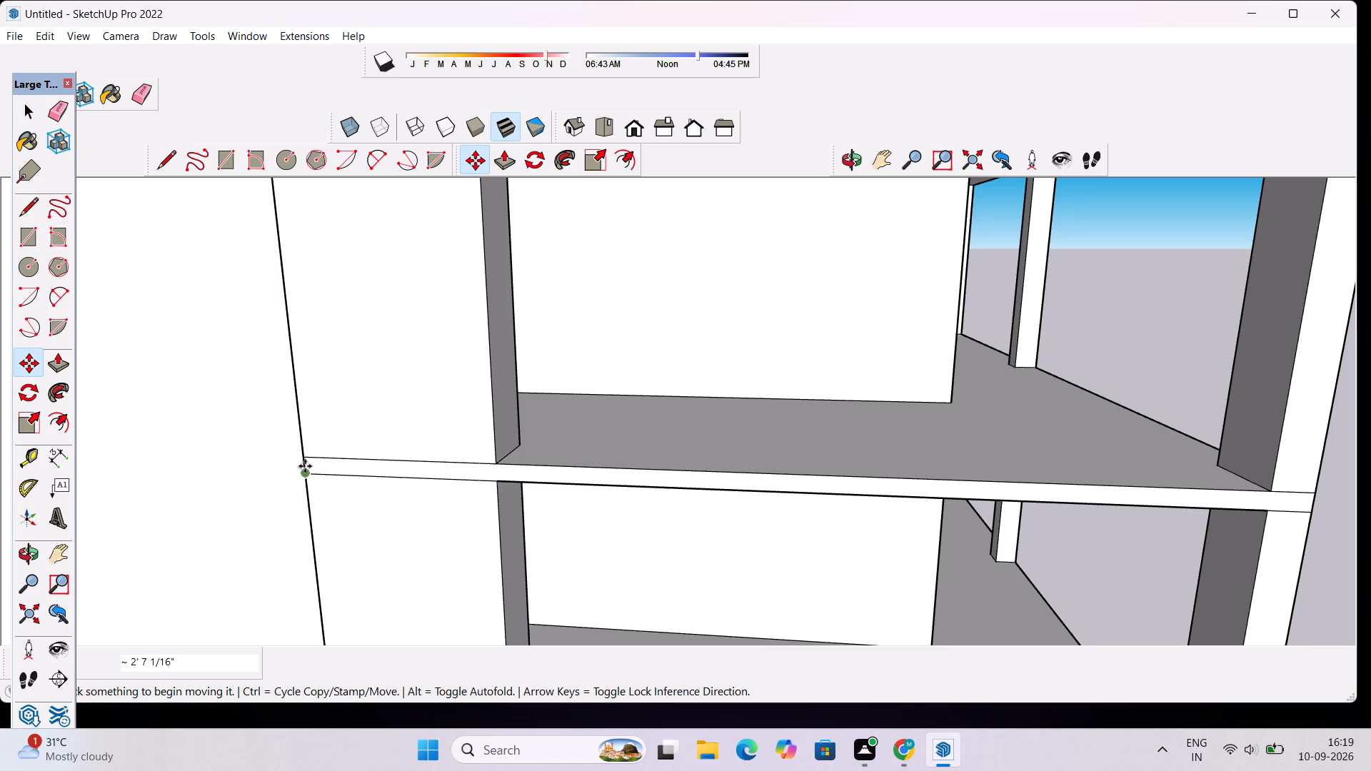
key(space)
Draw a short vertical line across the slab band at the jamb corner, separating the strip on the widened frame.
scroll(312, 470, down, 10)
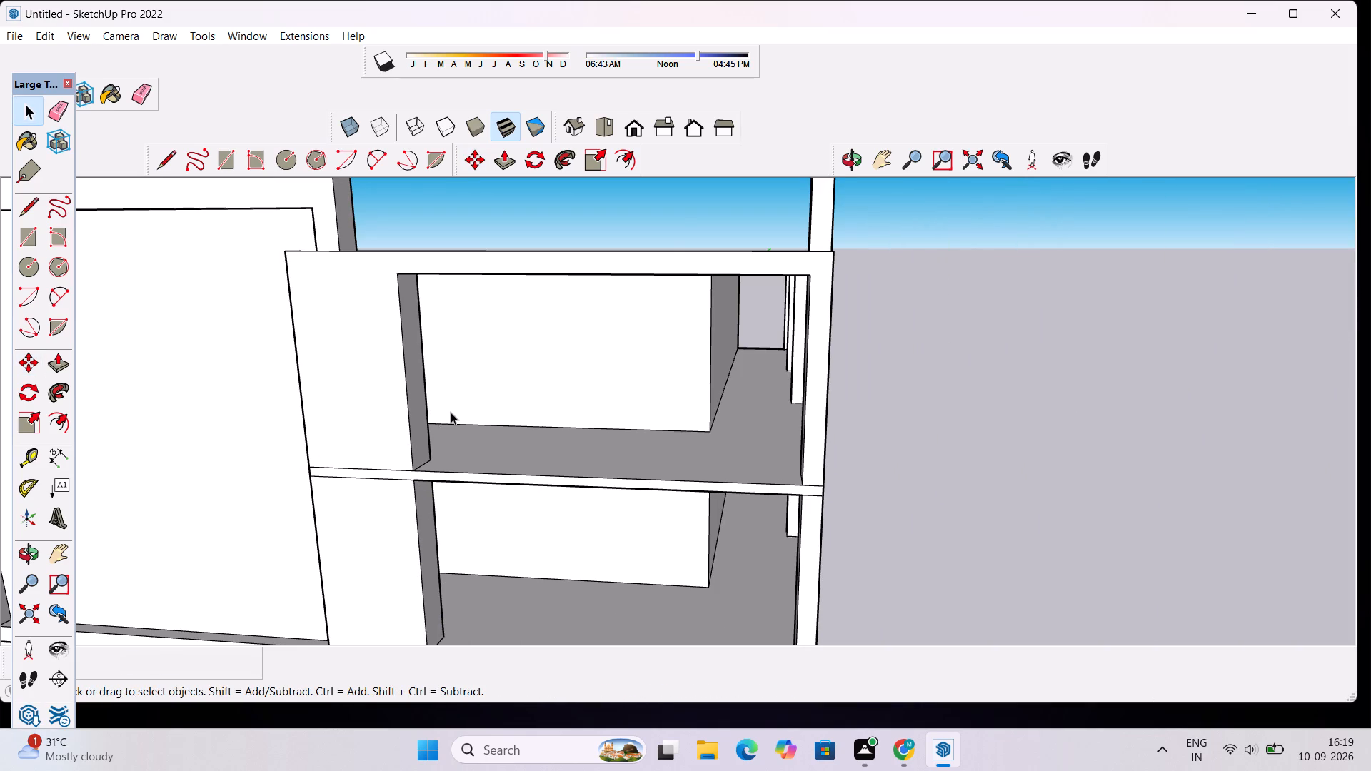
scroll(457, 425, down, 5)
scroll(321, 449, down, 3)
scroll(371, 440, up, 2)
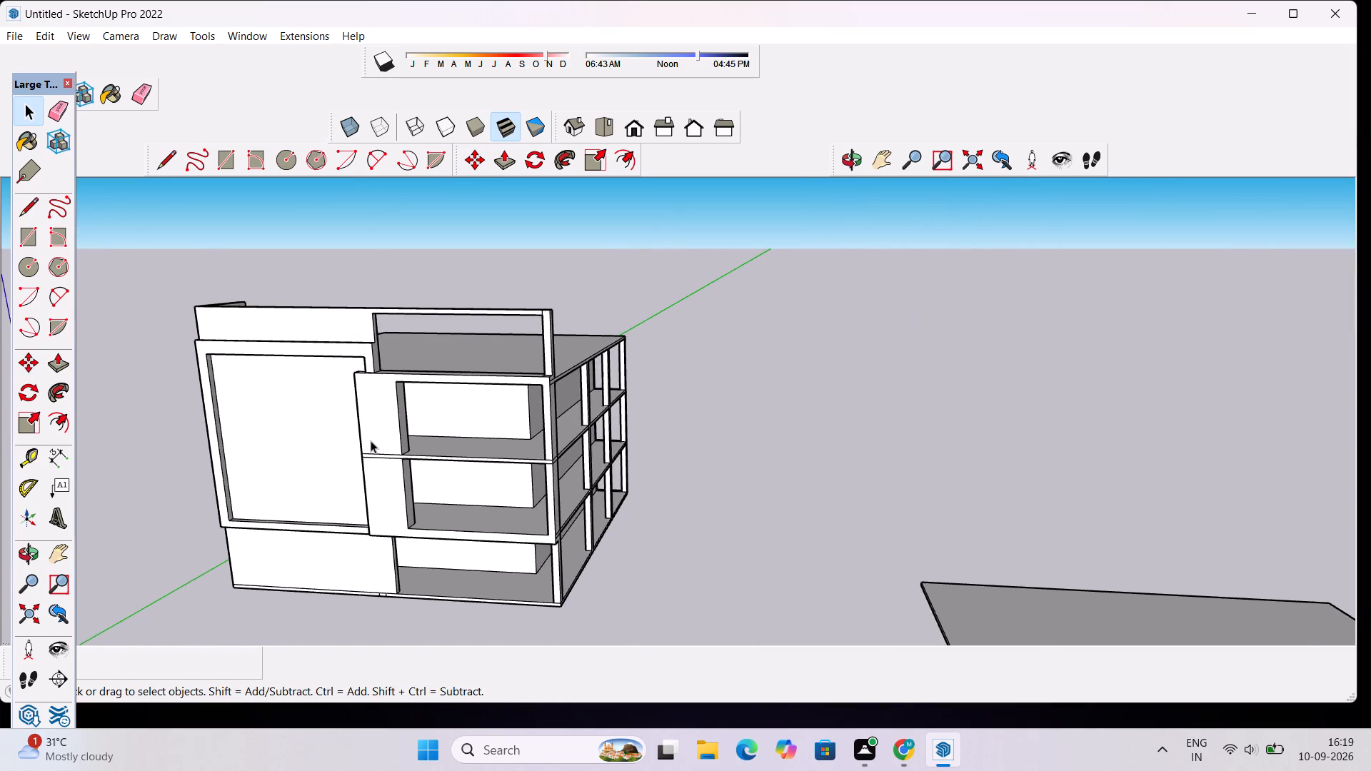
scroll(371, 440, up, 2)
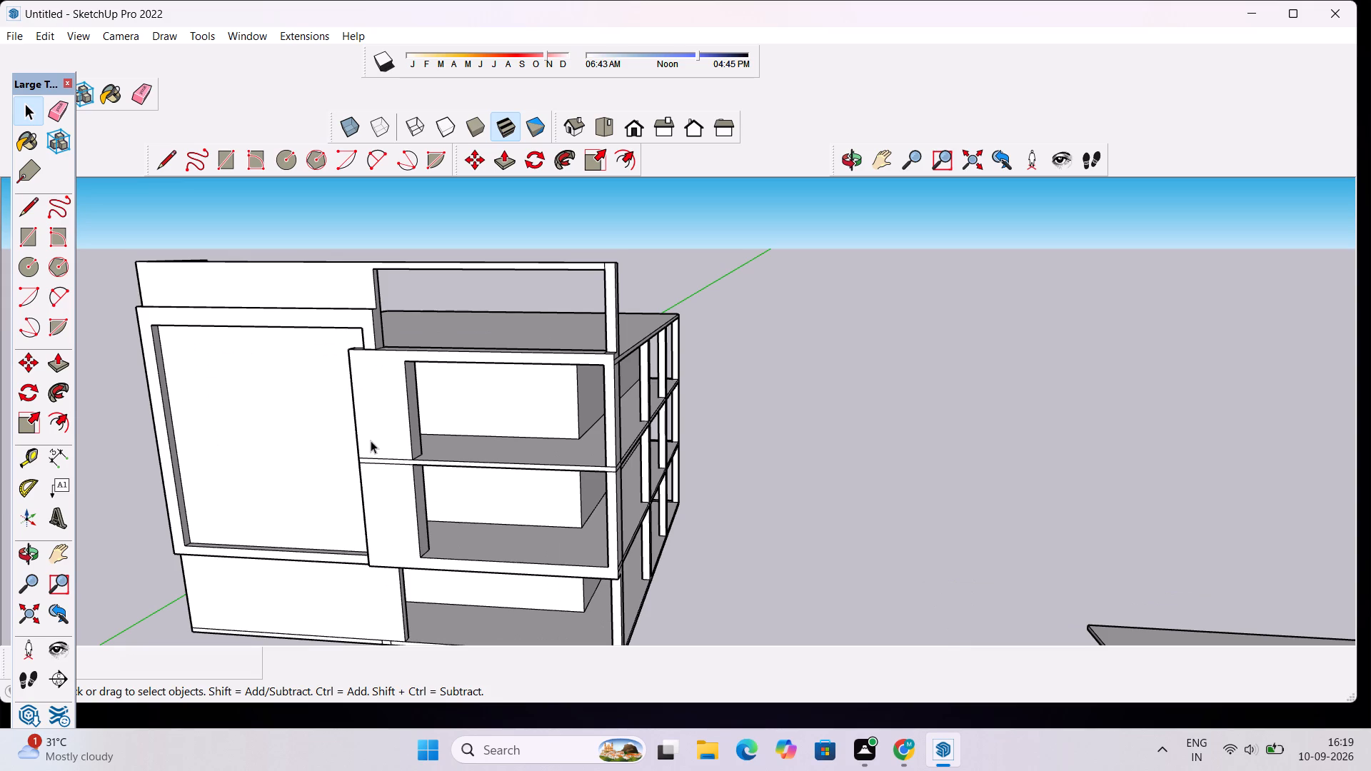
scroll(371, 440, up, 9)
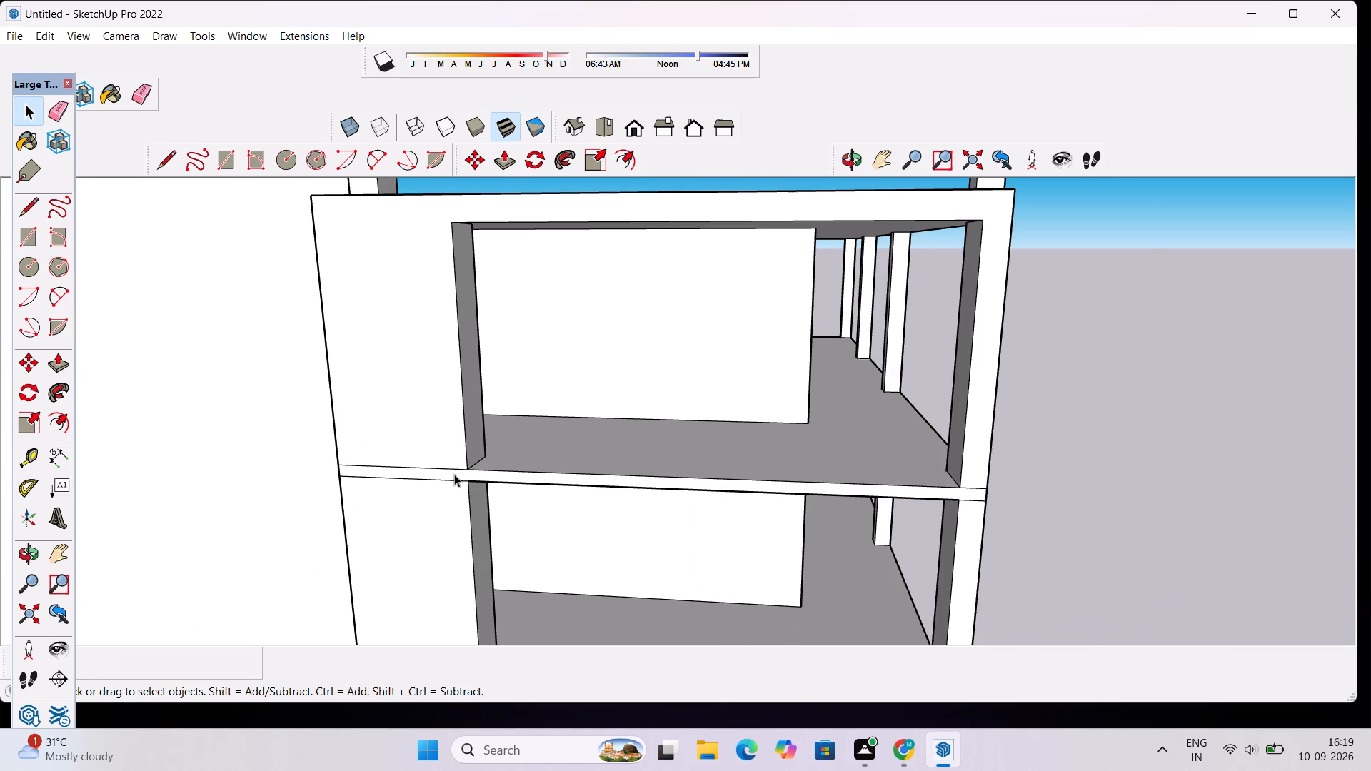
scroll(454, 474, up, 2)
key(l)
click(466, 468)
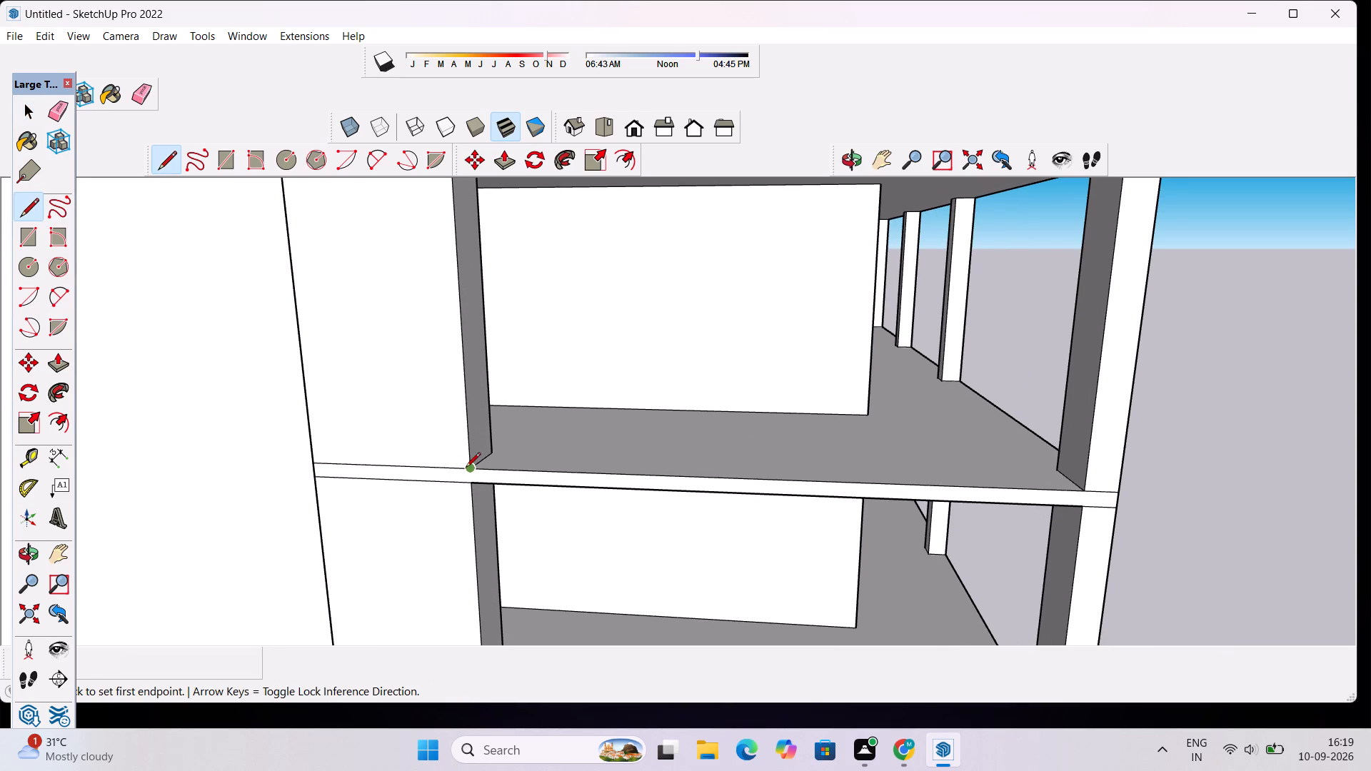
click(468, 485)
key(space)
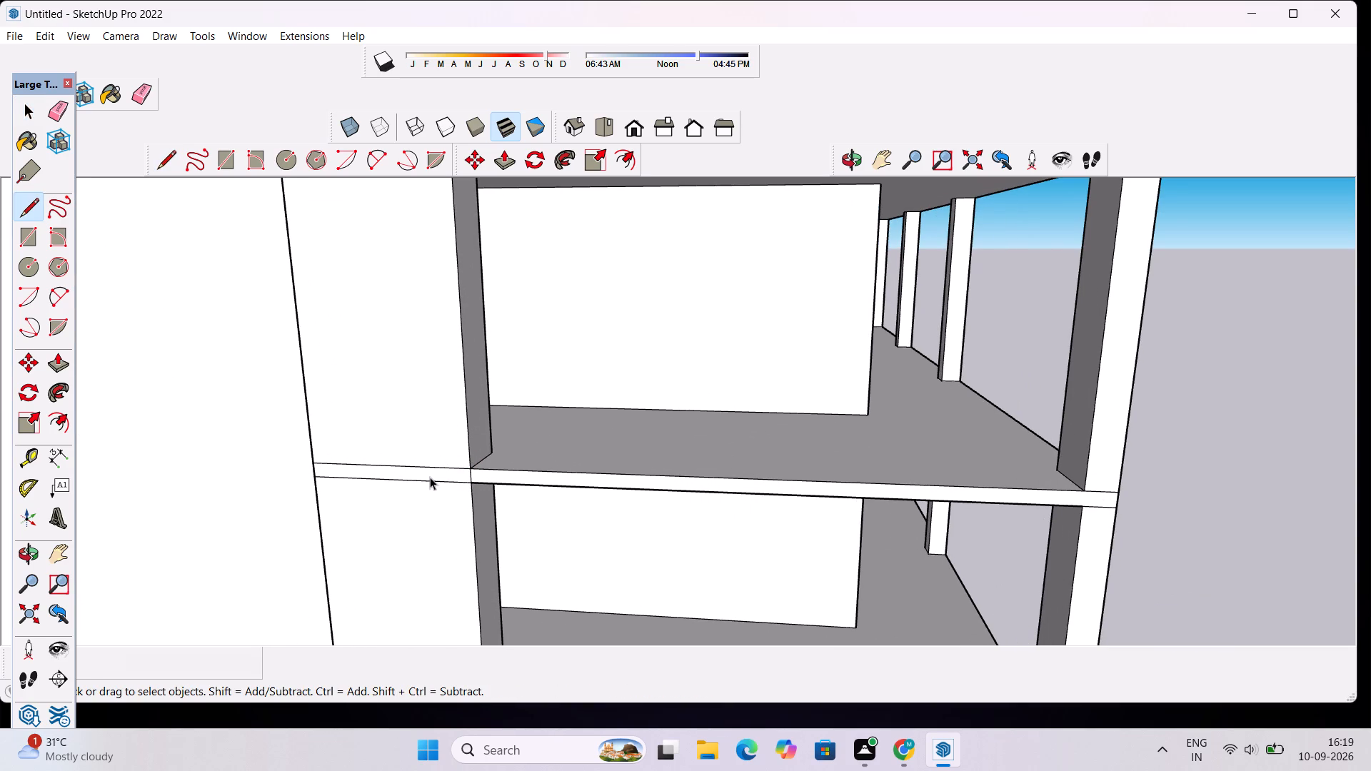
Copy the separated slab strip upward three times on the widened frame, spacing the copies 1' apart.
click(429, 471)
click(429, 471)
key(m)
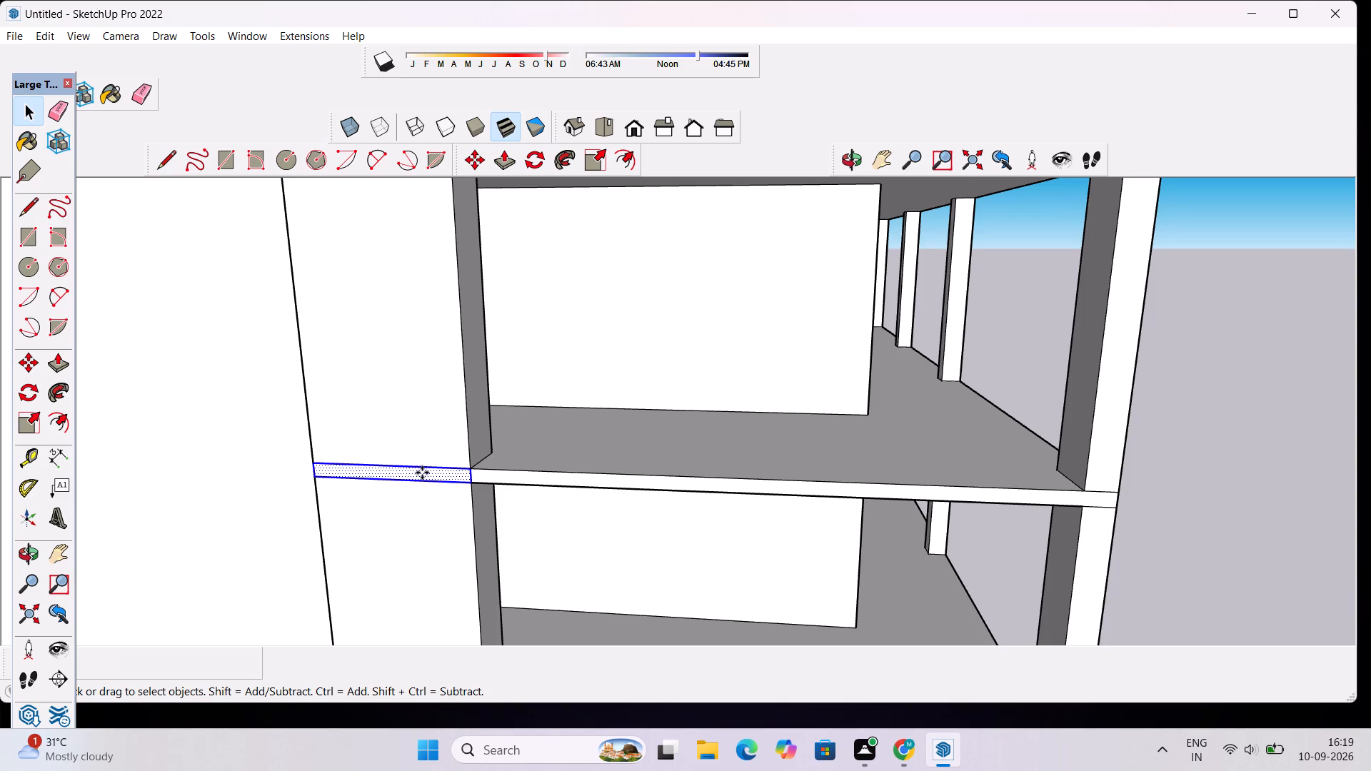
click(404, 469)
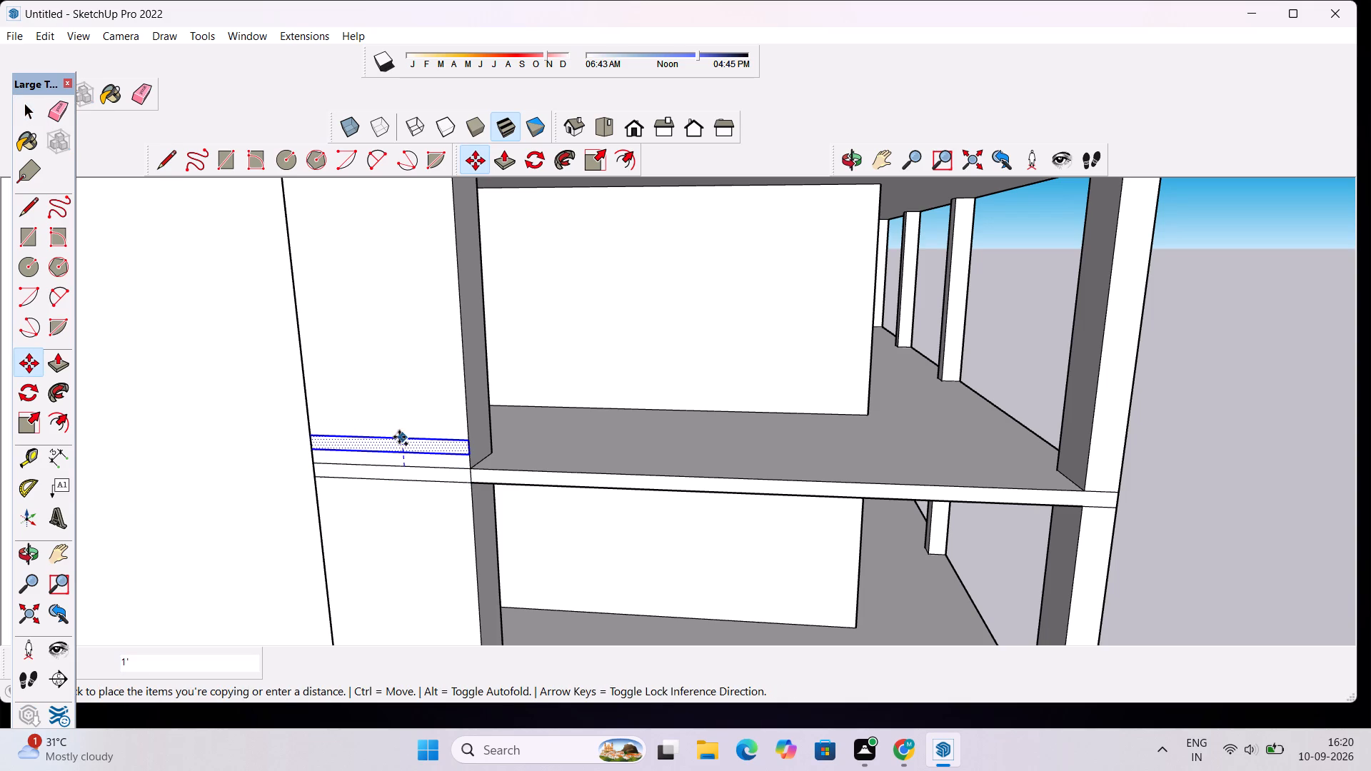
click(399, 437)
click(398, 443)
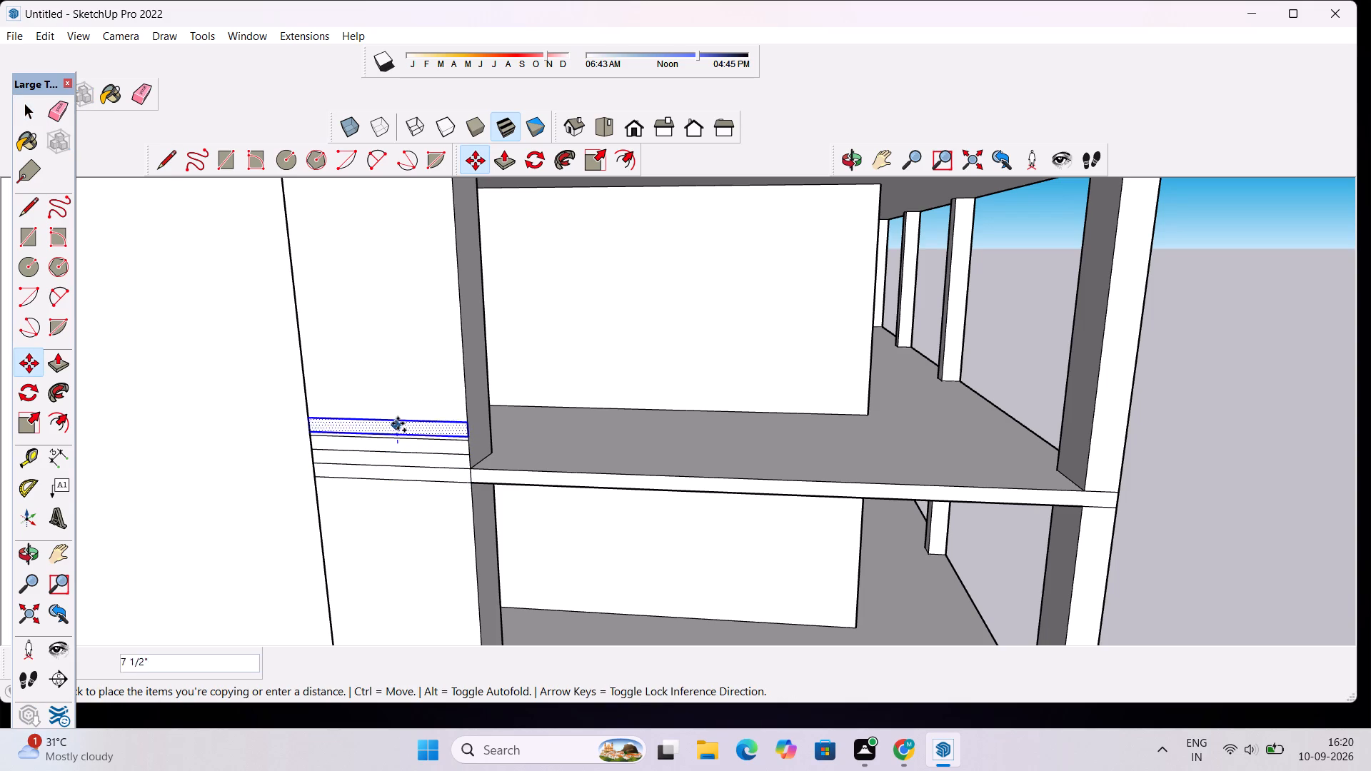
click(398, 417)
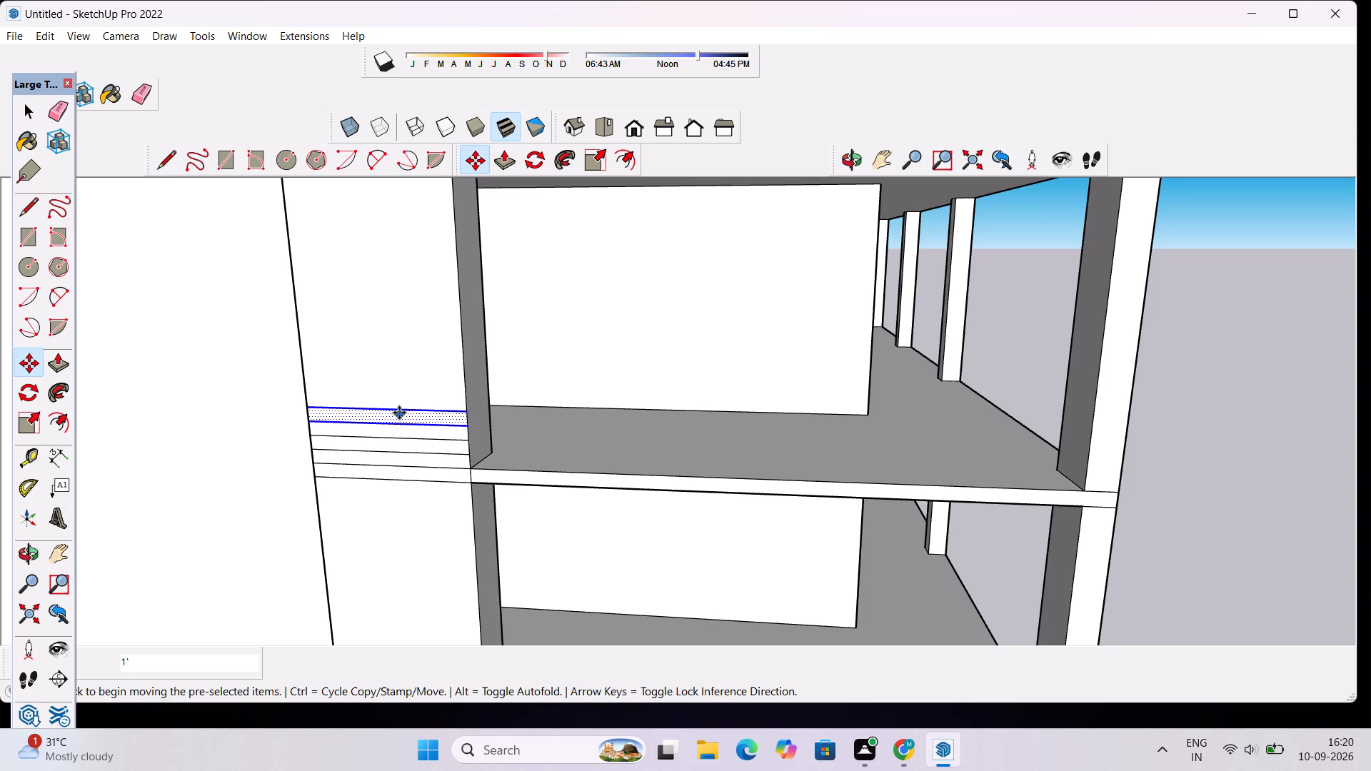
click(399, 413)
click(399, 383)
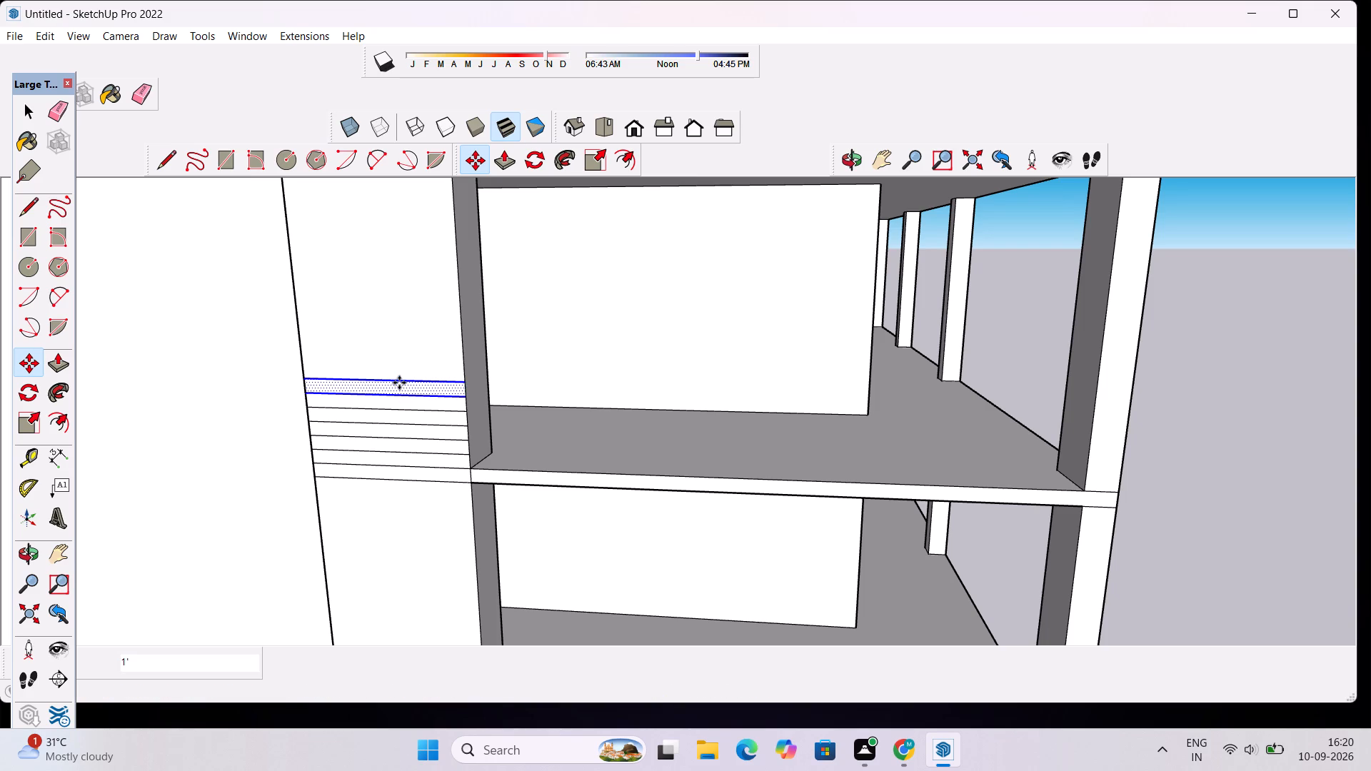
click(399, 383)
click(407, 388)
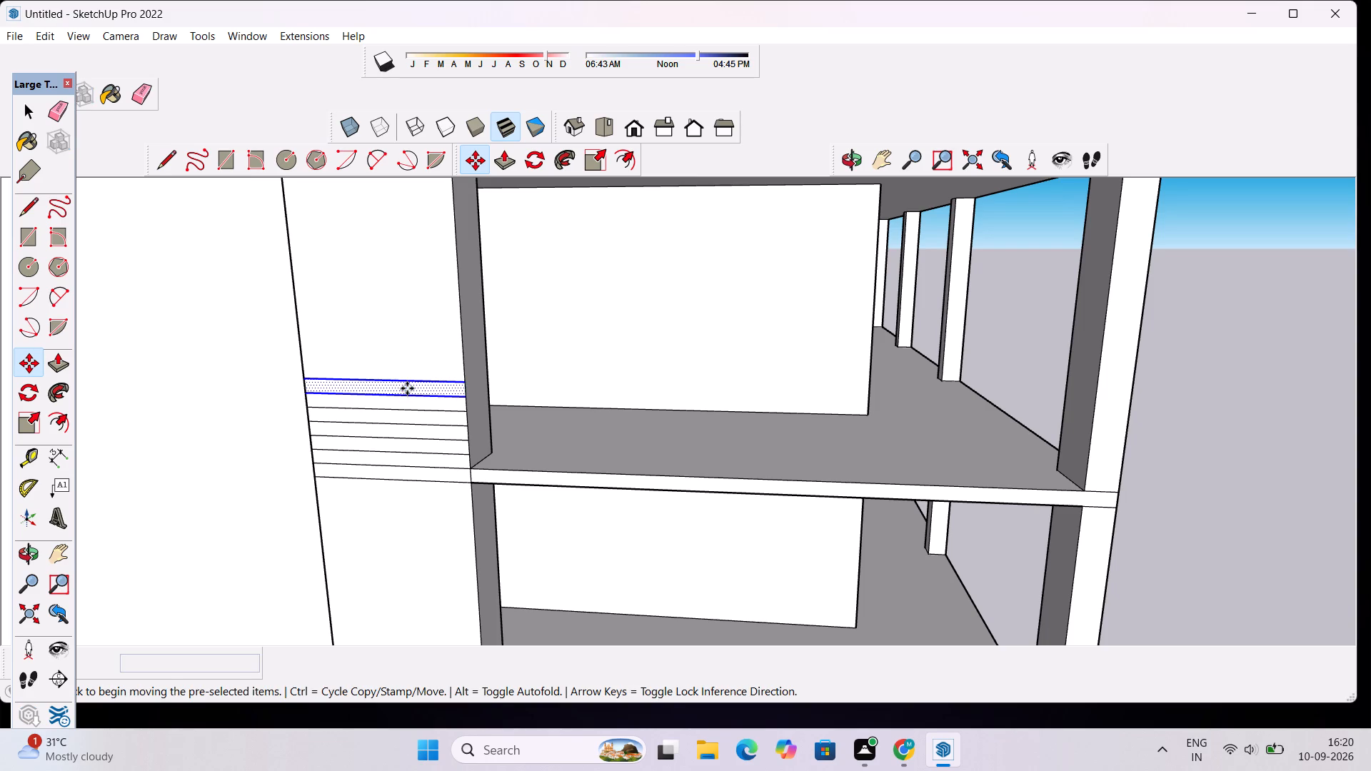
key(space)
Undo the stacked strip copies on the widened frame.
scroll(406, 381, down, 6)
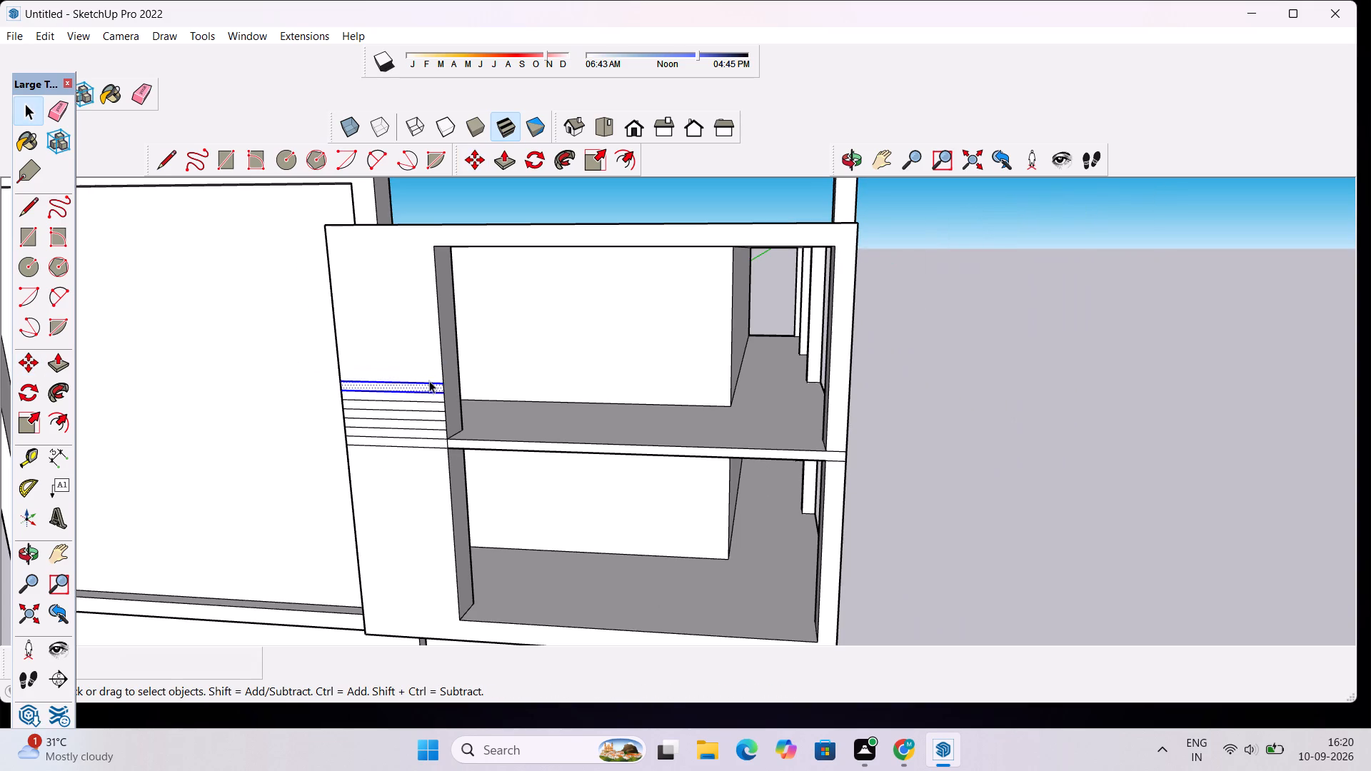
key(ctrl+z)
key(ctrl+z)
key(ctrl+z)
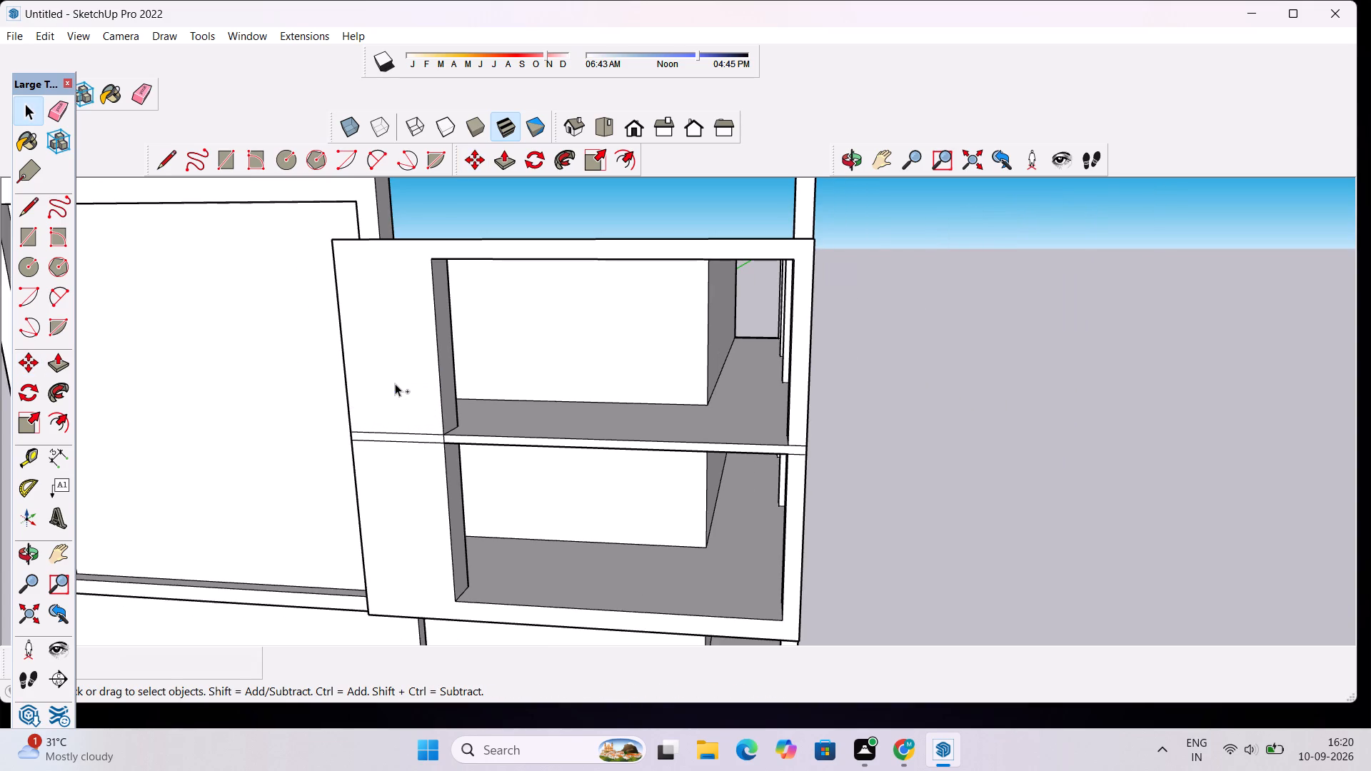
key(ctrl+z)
Draw two parallel diagonal lines, about 8' 11 3/8" and 7' 10 5/16" long, from the widened frame's top outer corner down to the upper bay's jamb.
scroll(506, 334, down, 2)
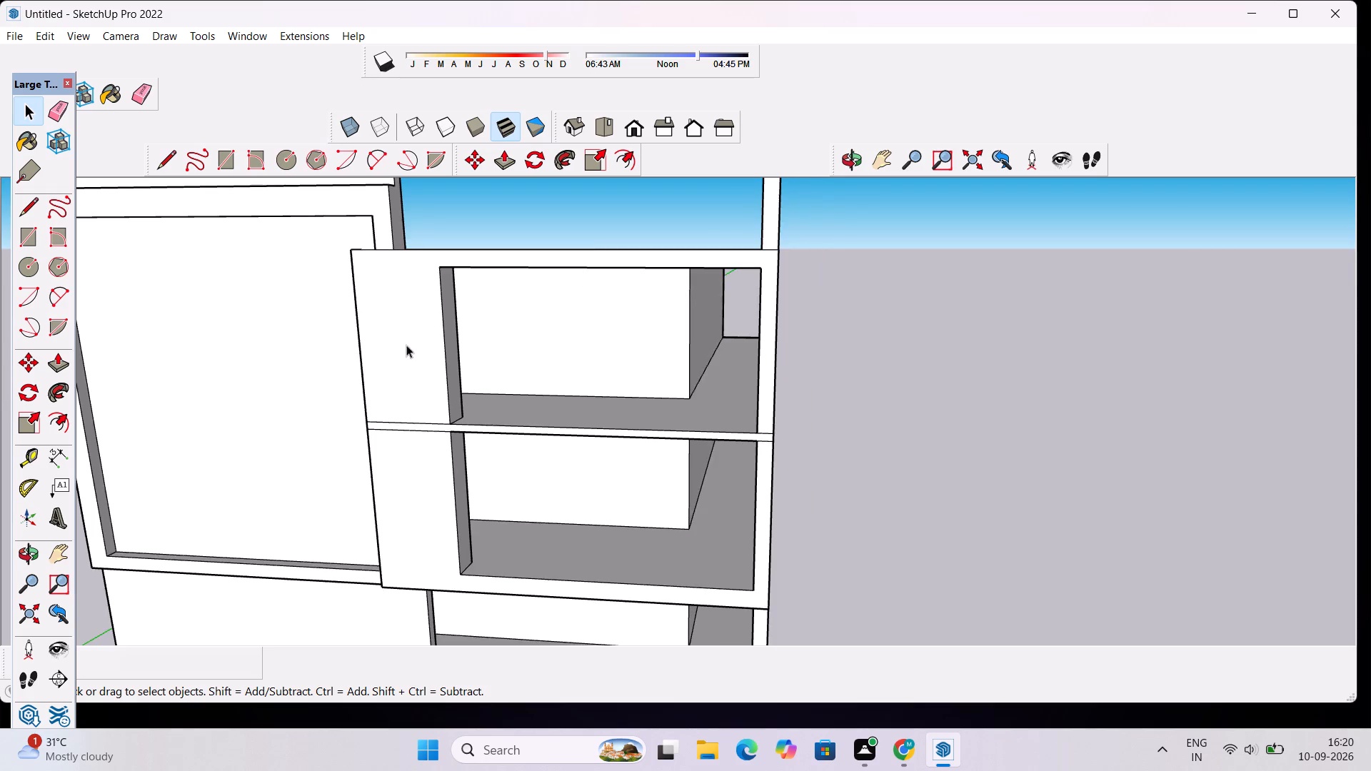
scroll(378, 358, down, 4)
scroll(369, 346, up, 5)
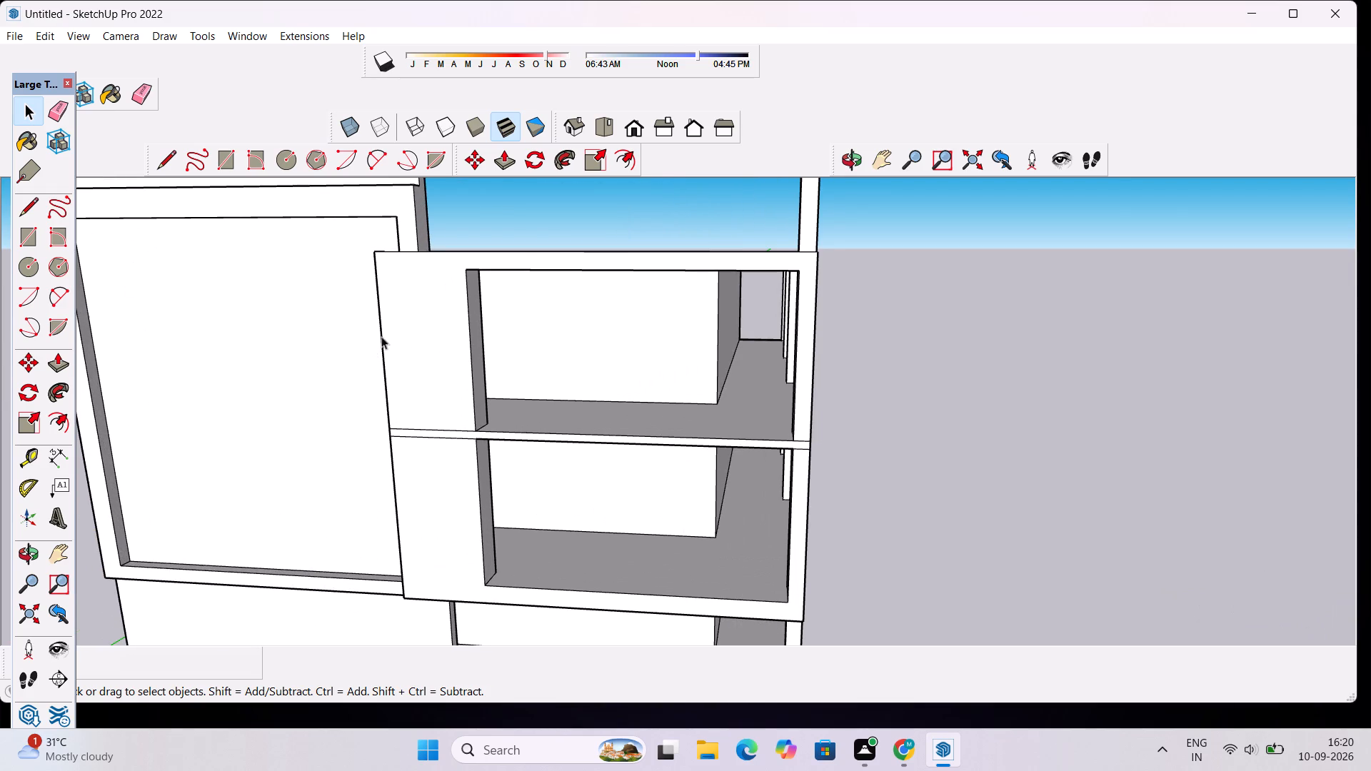
key(l)
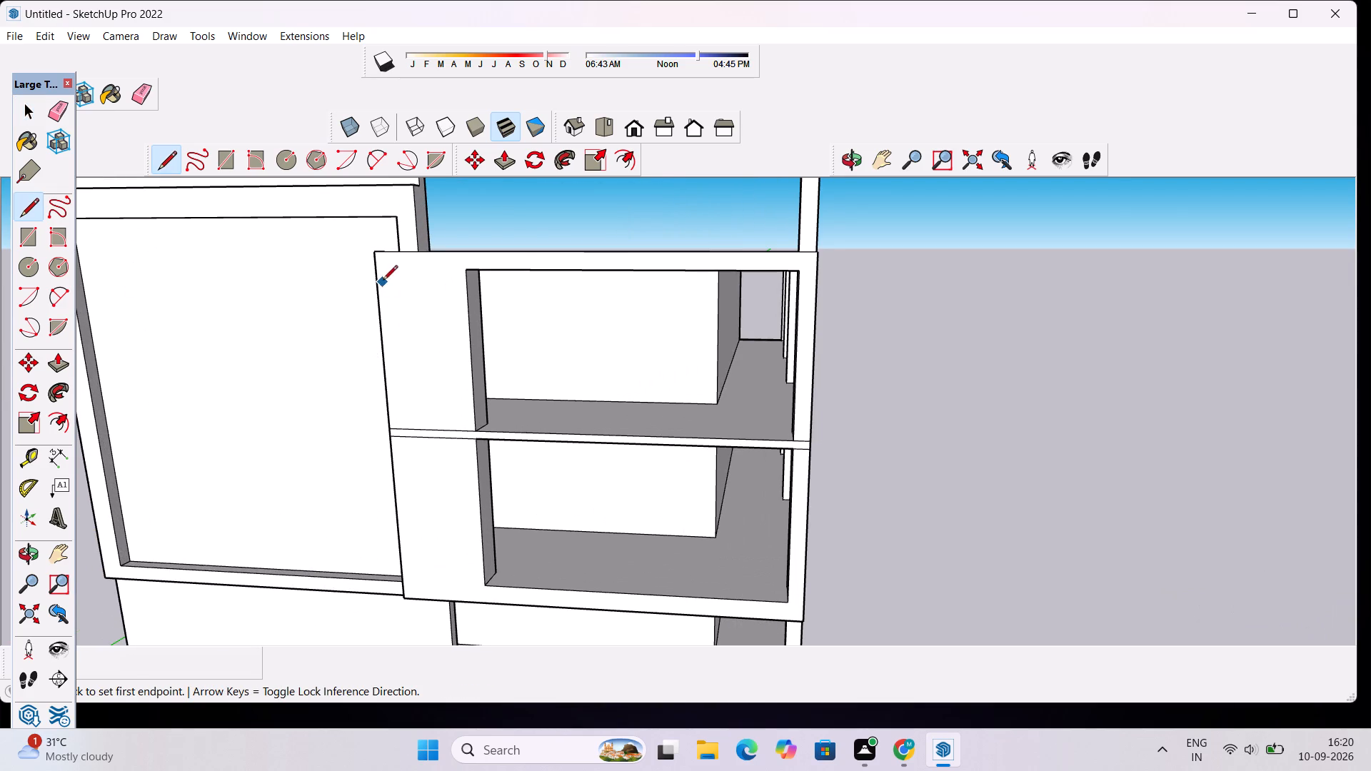
click(373, 257)
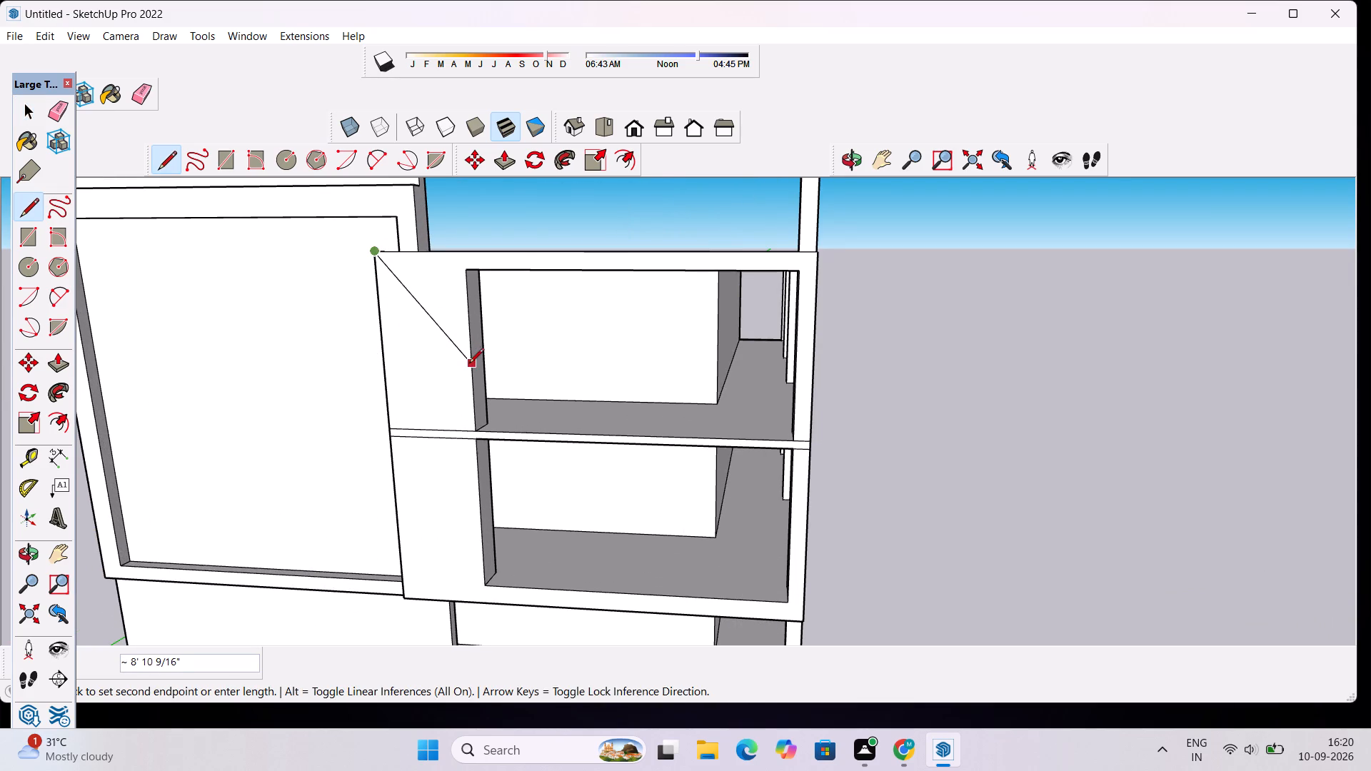
click(471, 366)
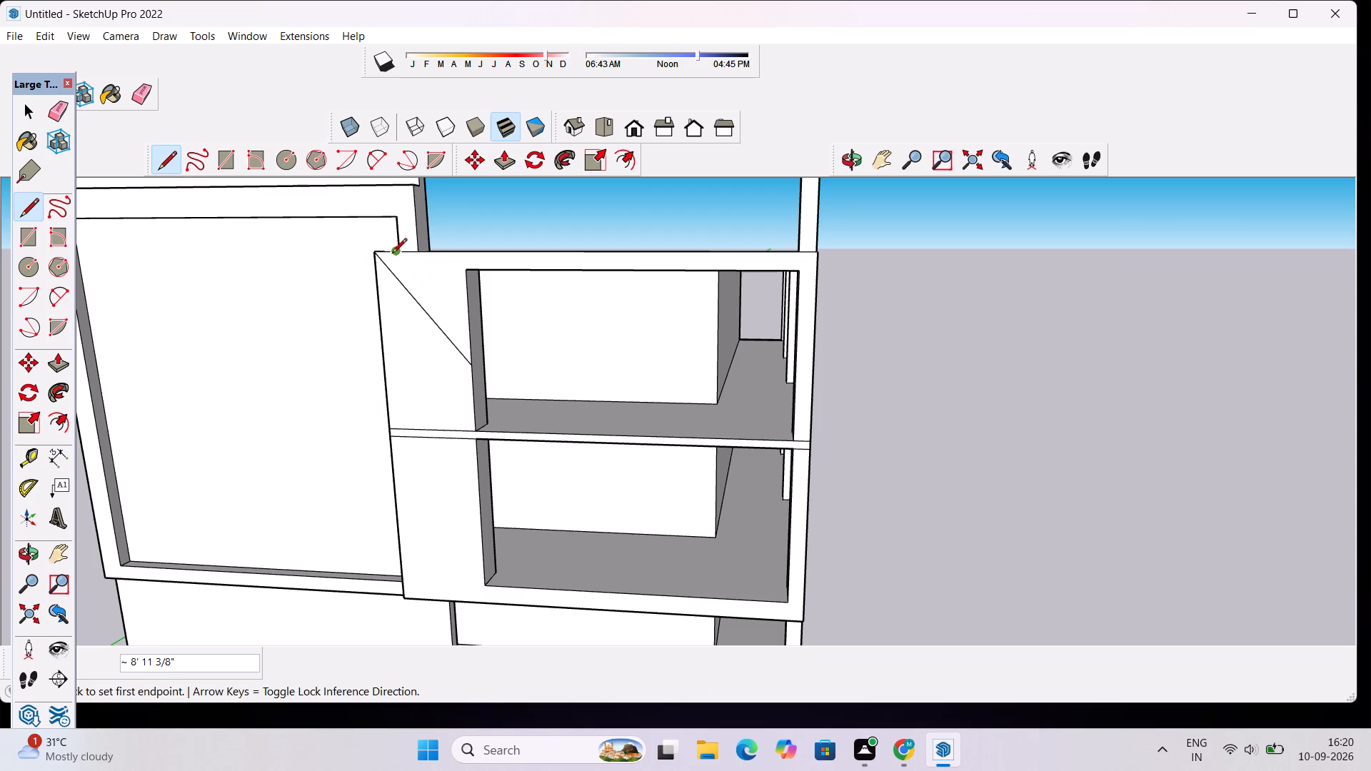
scroll(386, 256, up, 6)
click(385, 250)
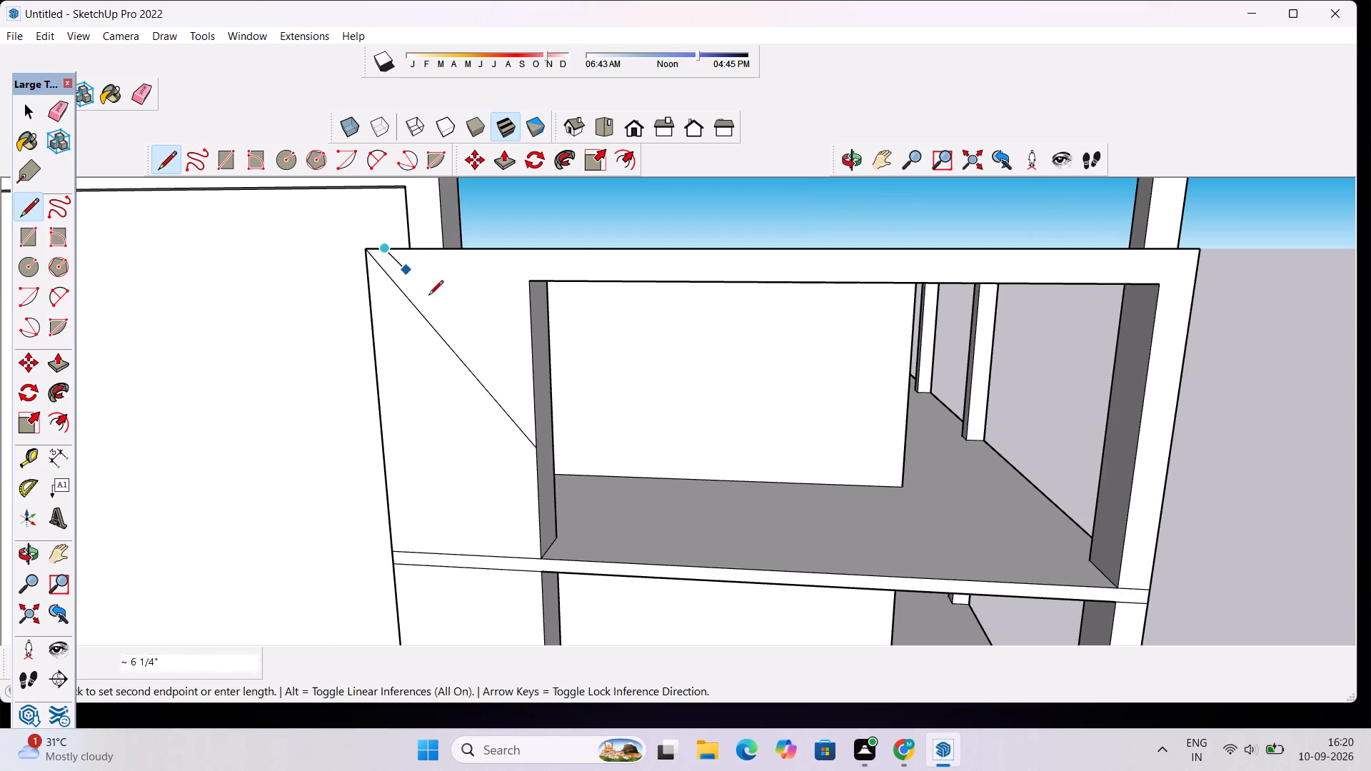
click(533, 426)
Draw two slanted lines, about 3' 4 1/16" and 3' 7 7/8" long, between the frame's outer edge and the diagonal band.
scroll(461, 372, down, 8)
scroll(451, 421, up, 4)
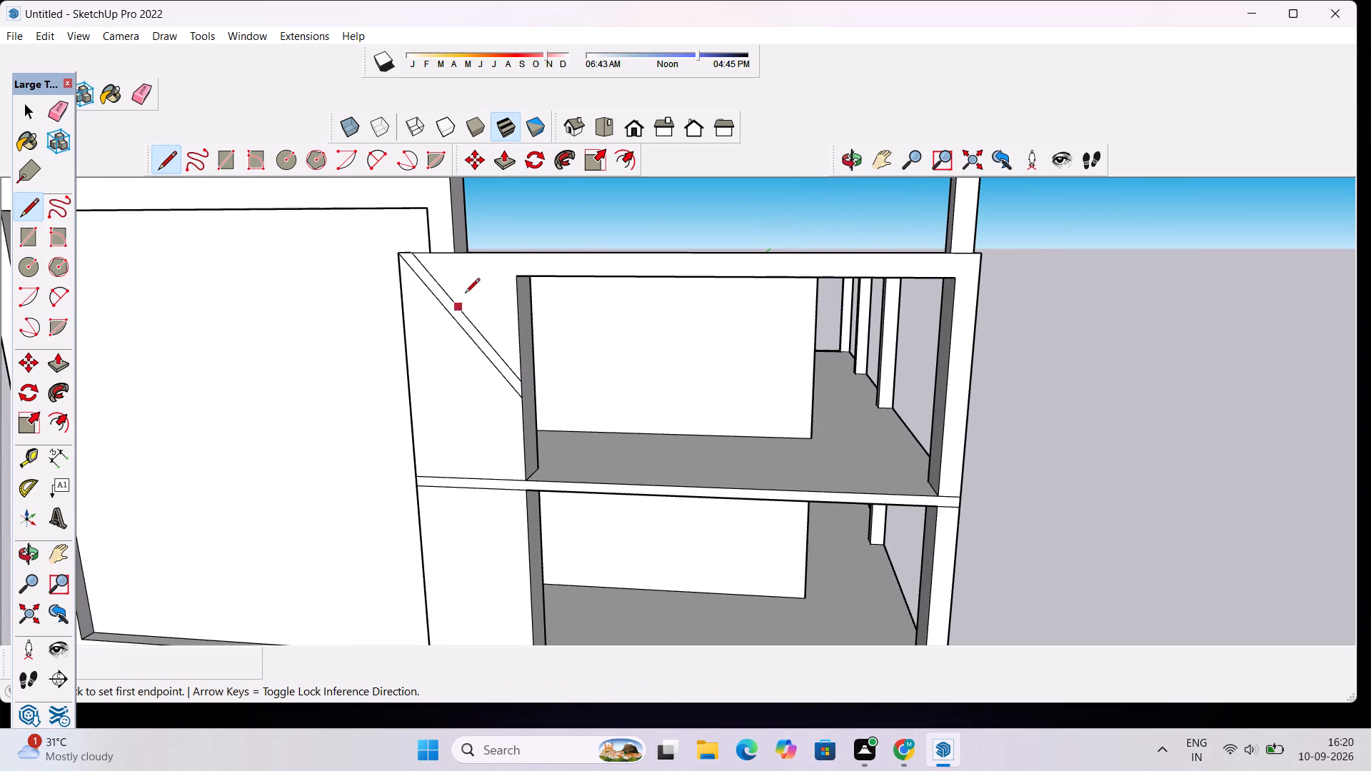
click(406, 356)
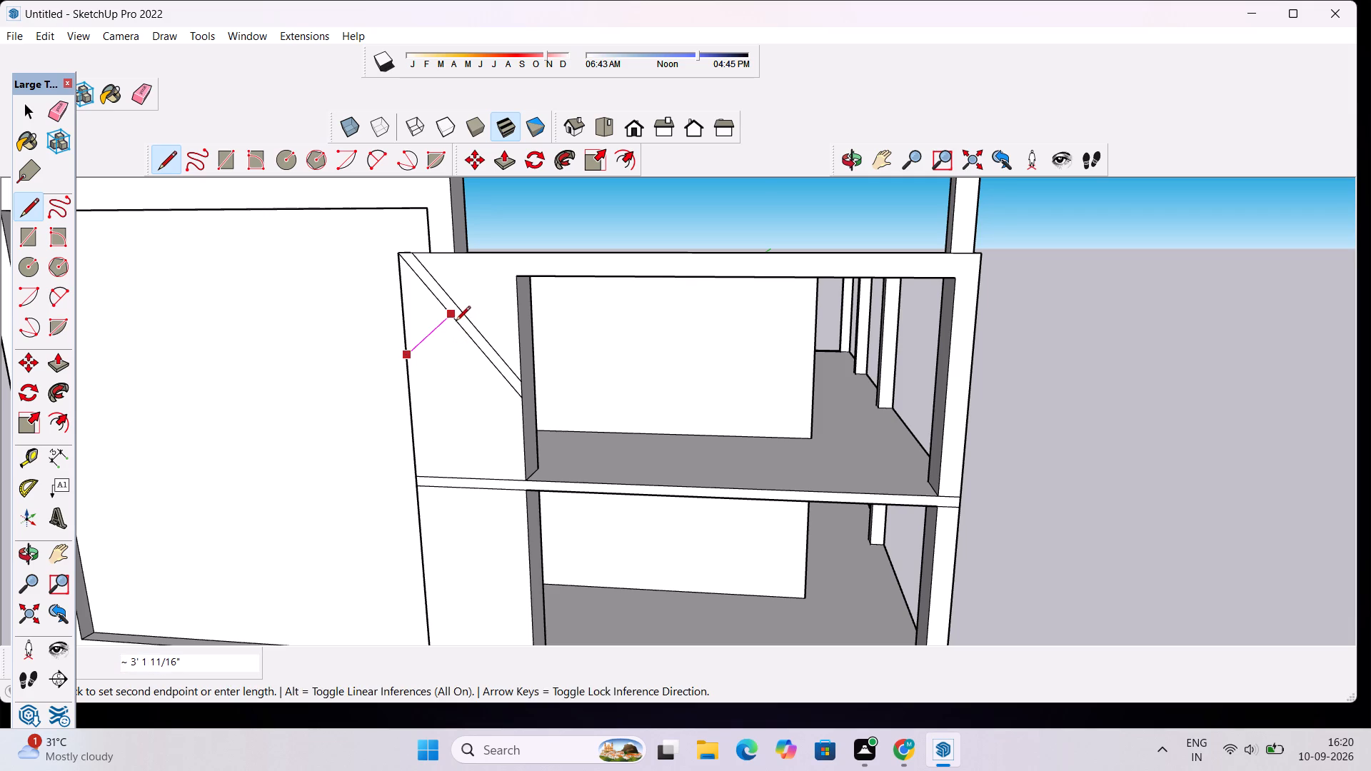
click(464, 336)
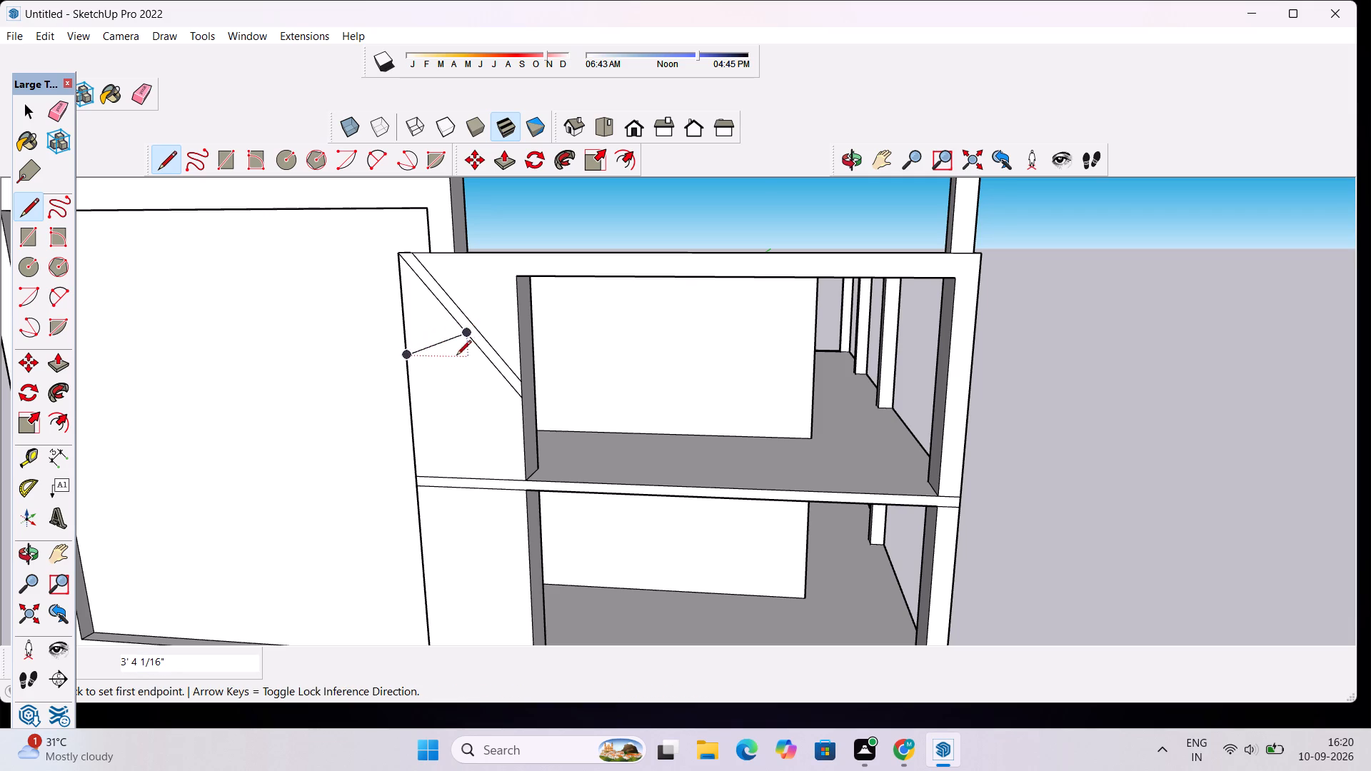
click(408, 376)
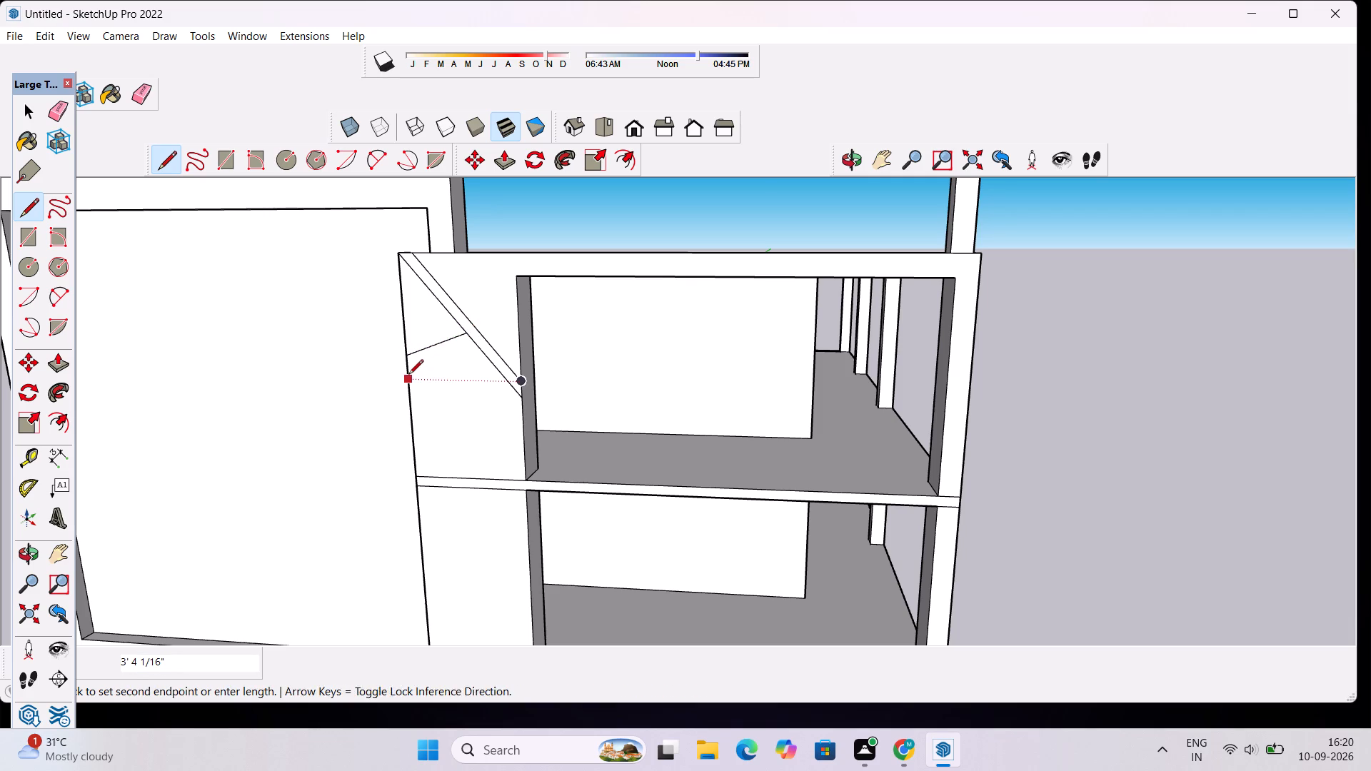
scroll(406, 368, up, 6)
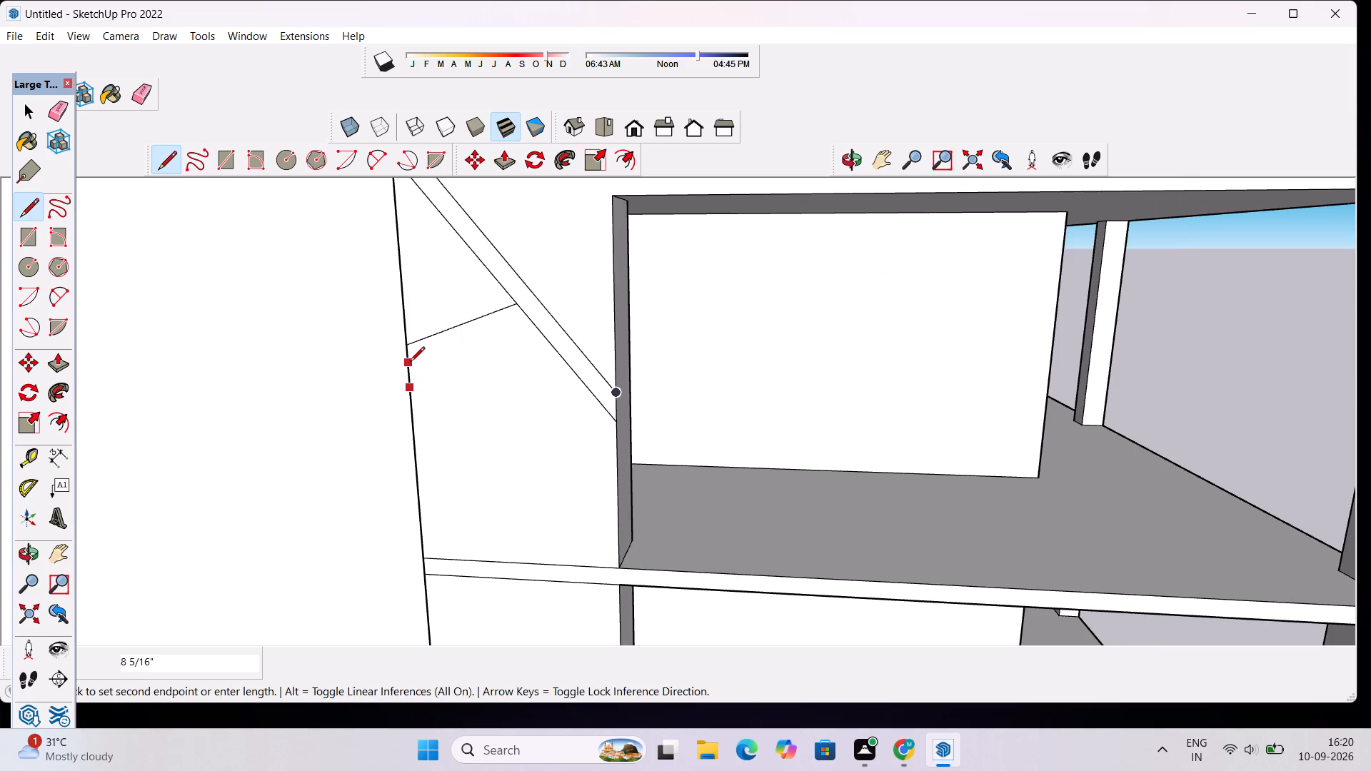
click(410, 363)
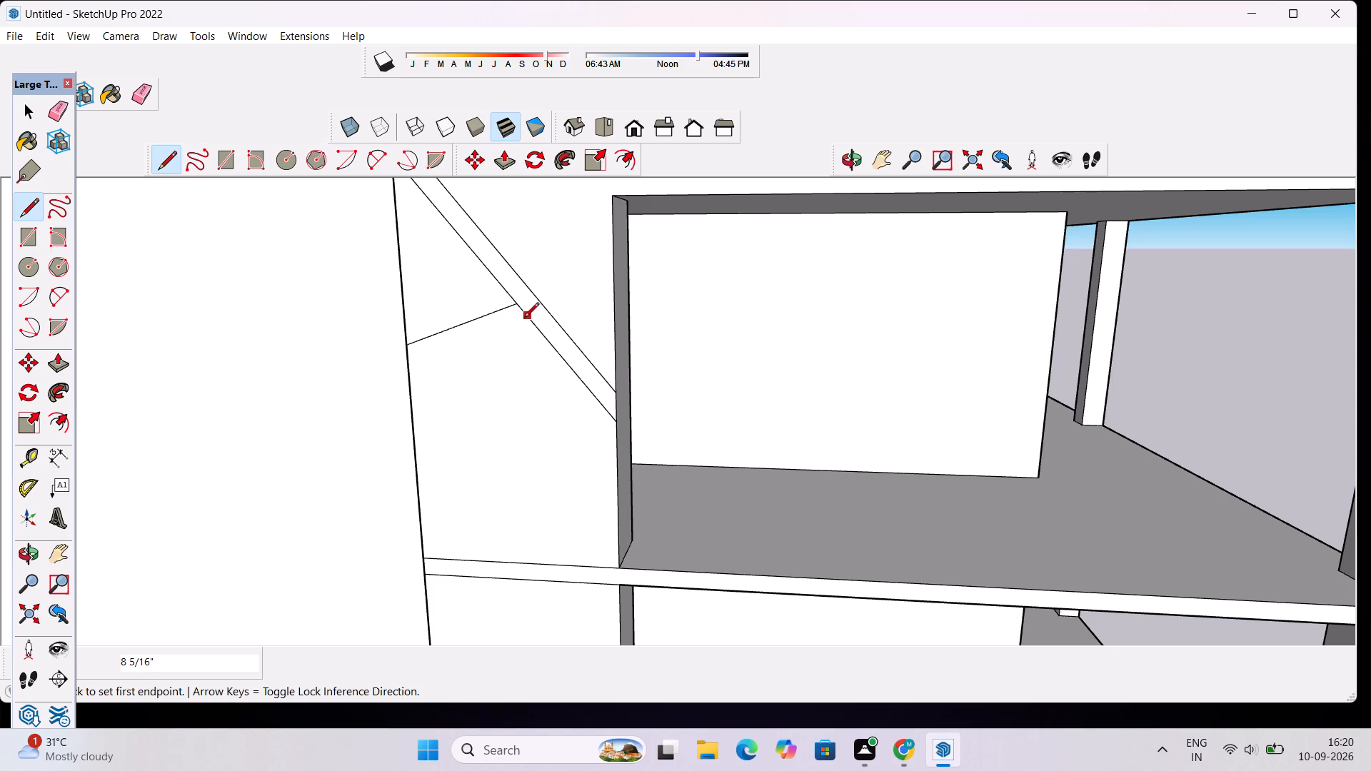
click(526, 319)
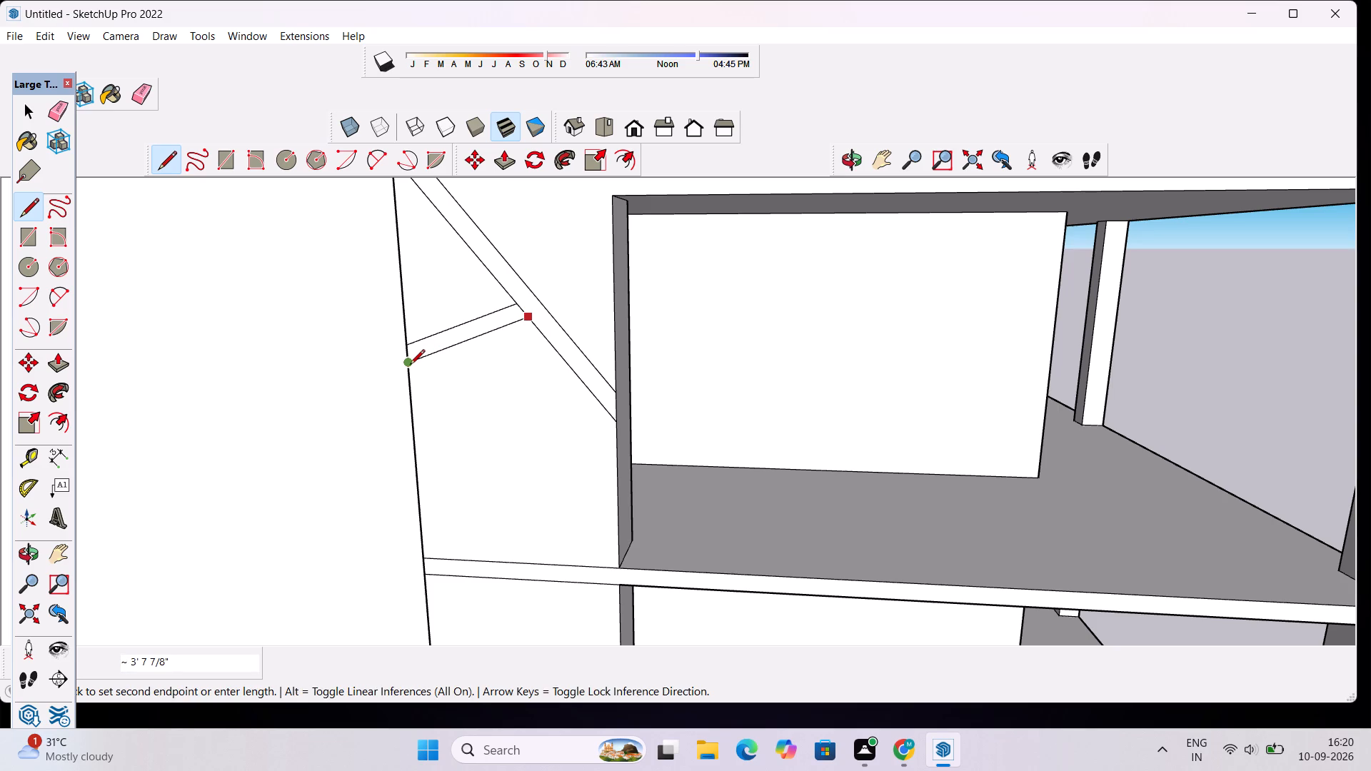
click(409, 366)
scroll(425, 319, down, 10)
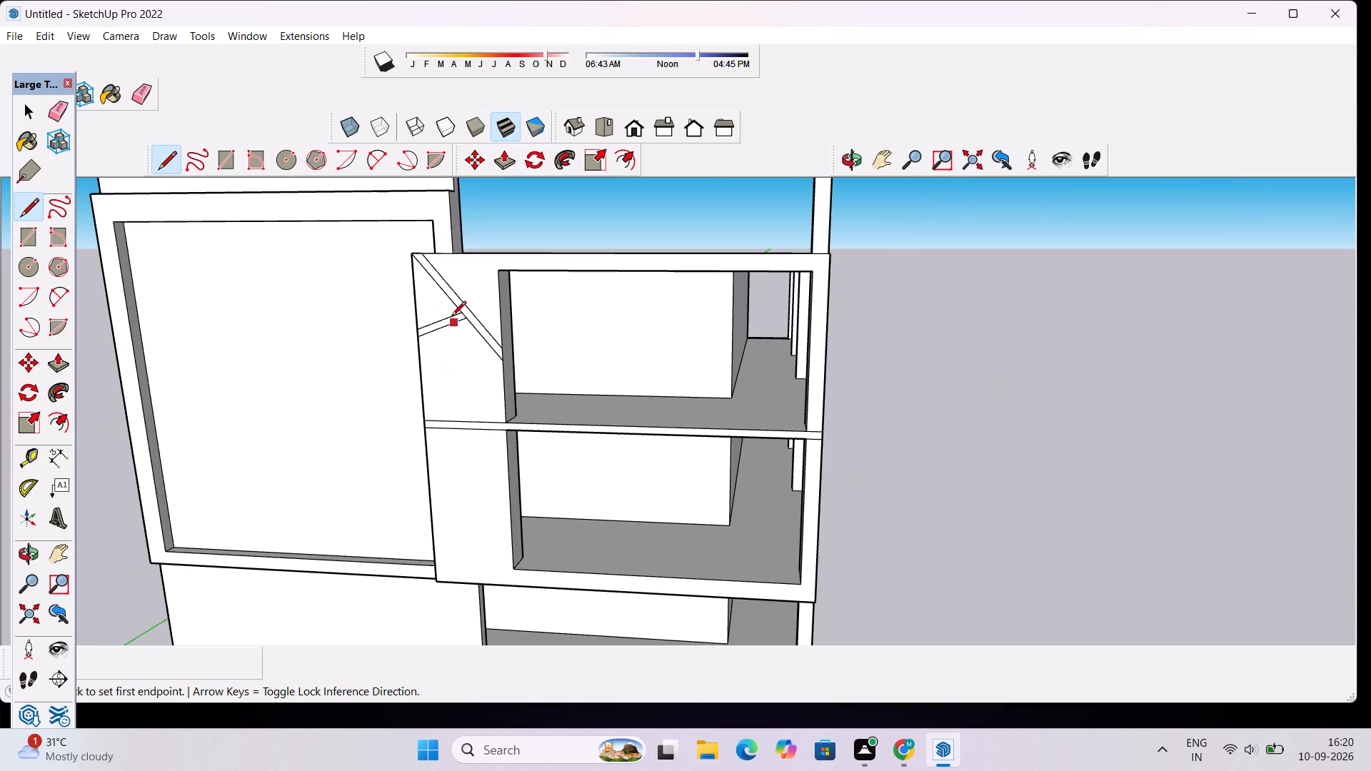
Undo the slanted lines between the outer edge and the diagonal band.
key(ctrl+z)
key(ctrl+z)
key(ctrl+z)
Draw two parallel lines, about 7' 4 3/4" and 6' 8 13/16" long, from the outer edge at the slab strip up to the diagonal band.
scroll(468, 361, up, 5)
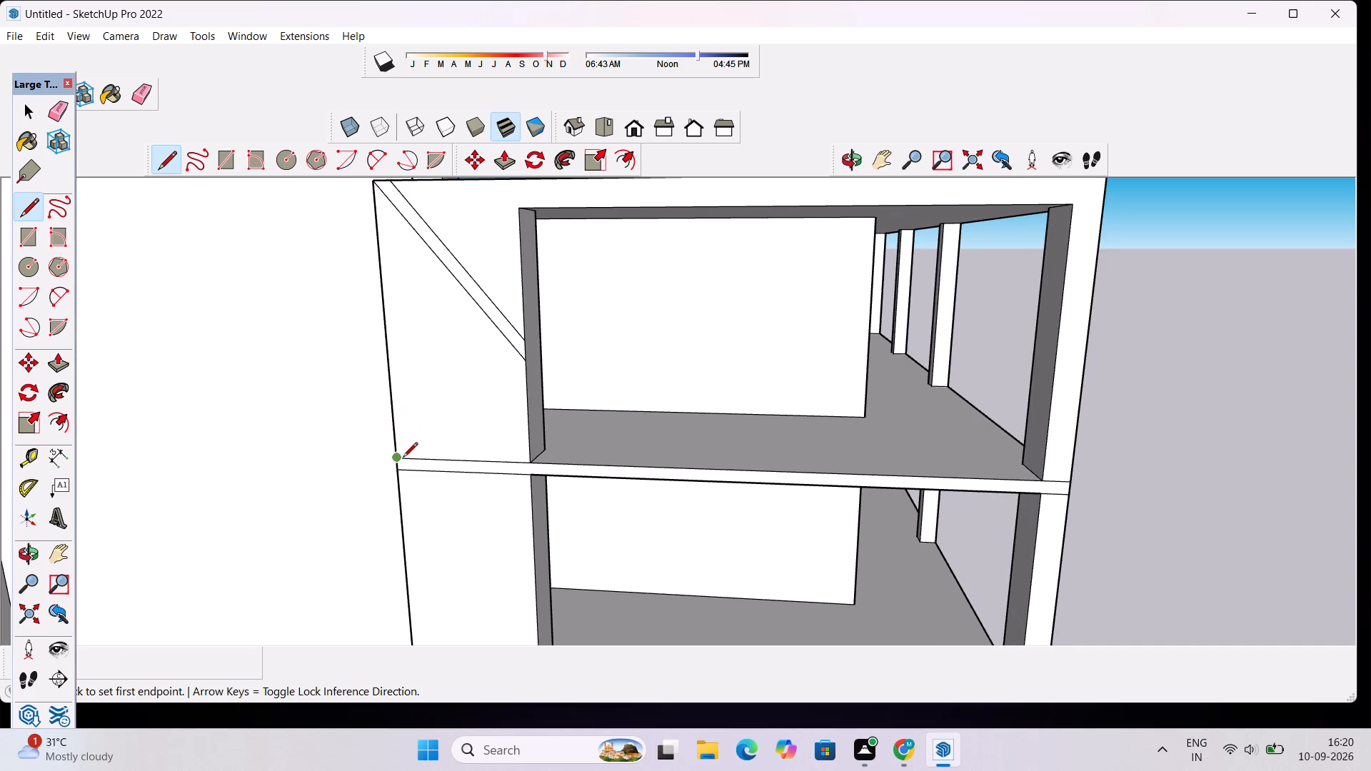
click(397, 460)
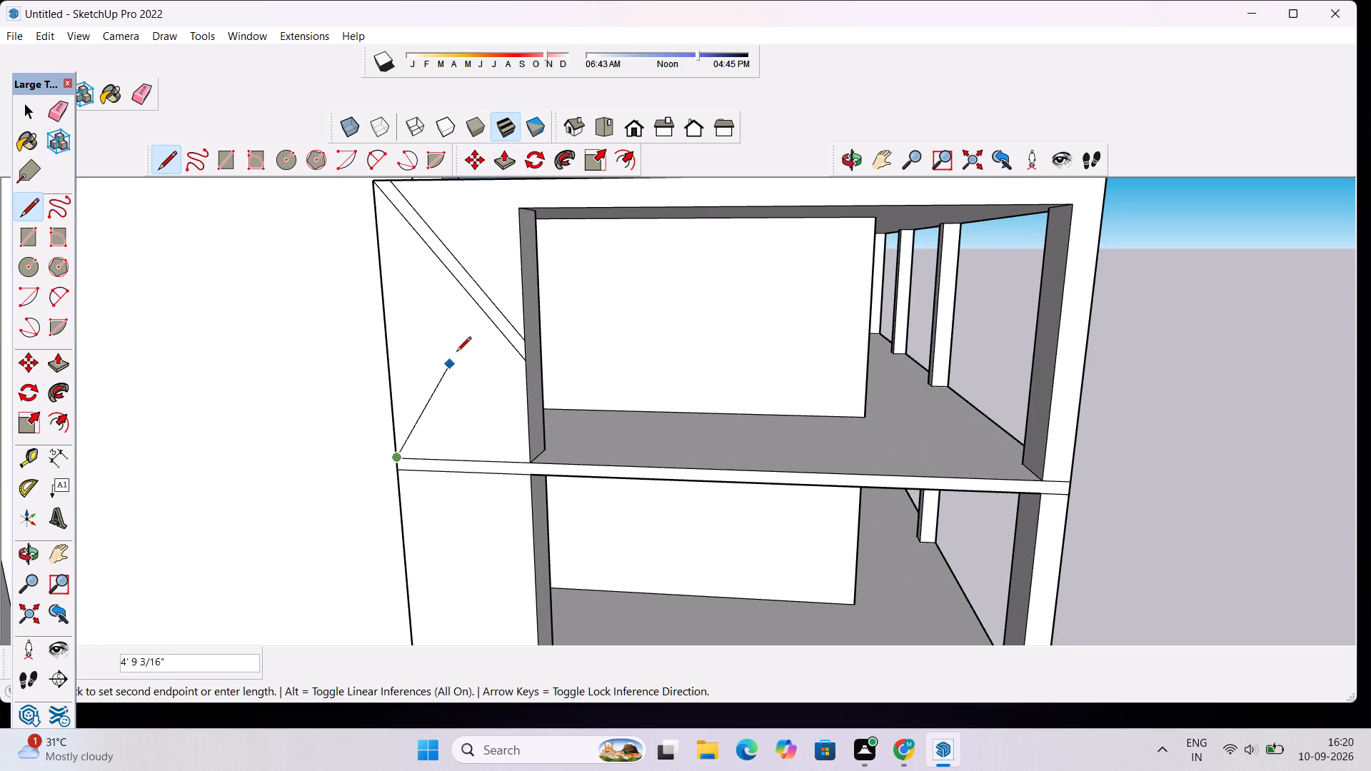
click(479, 313)
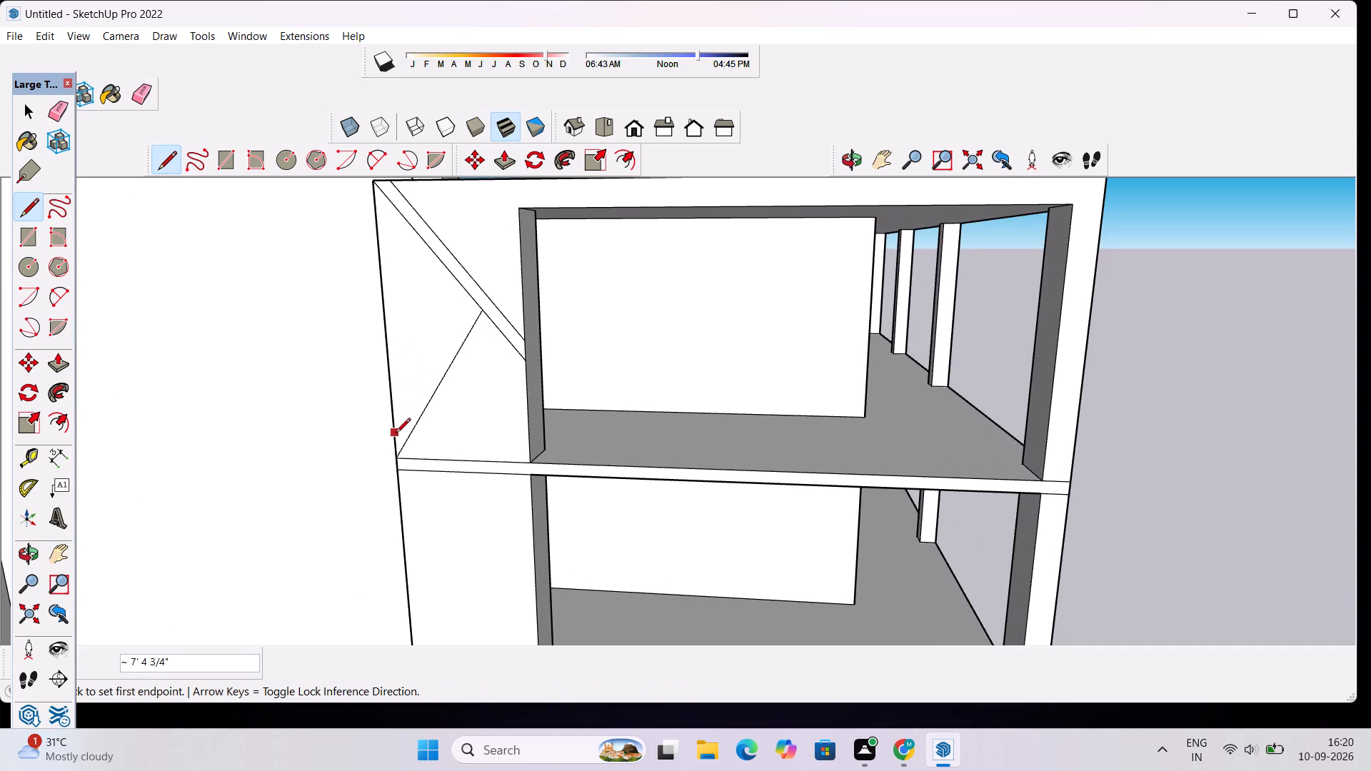
click(396, 436)
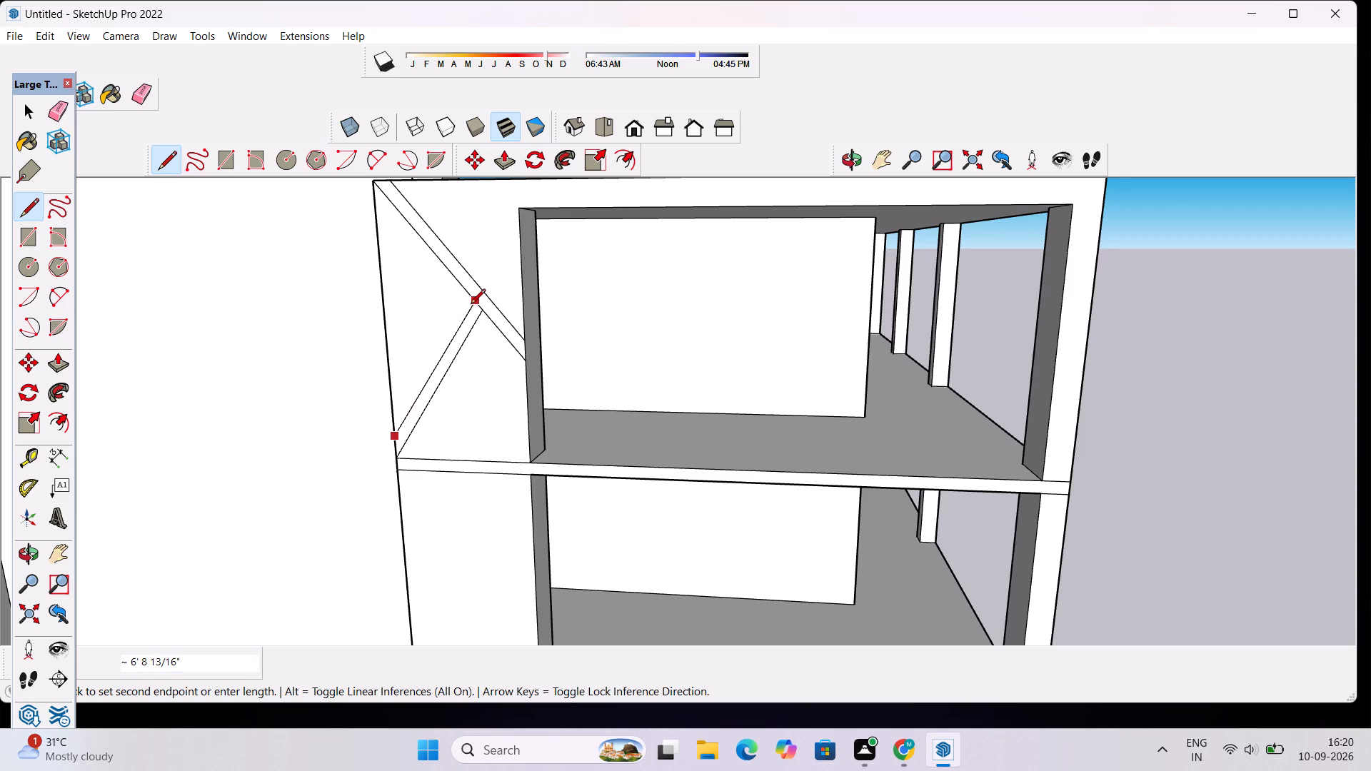
click(469, 302)
Draw a diagonal line about 12' 7 9/16" long from the widened frame's bottom outer corner up to the lower bay's jamb under the slab strip.
scroll(469, 302, down, 10)
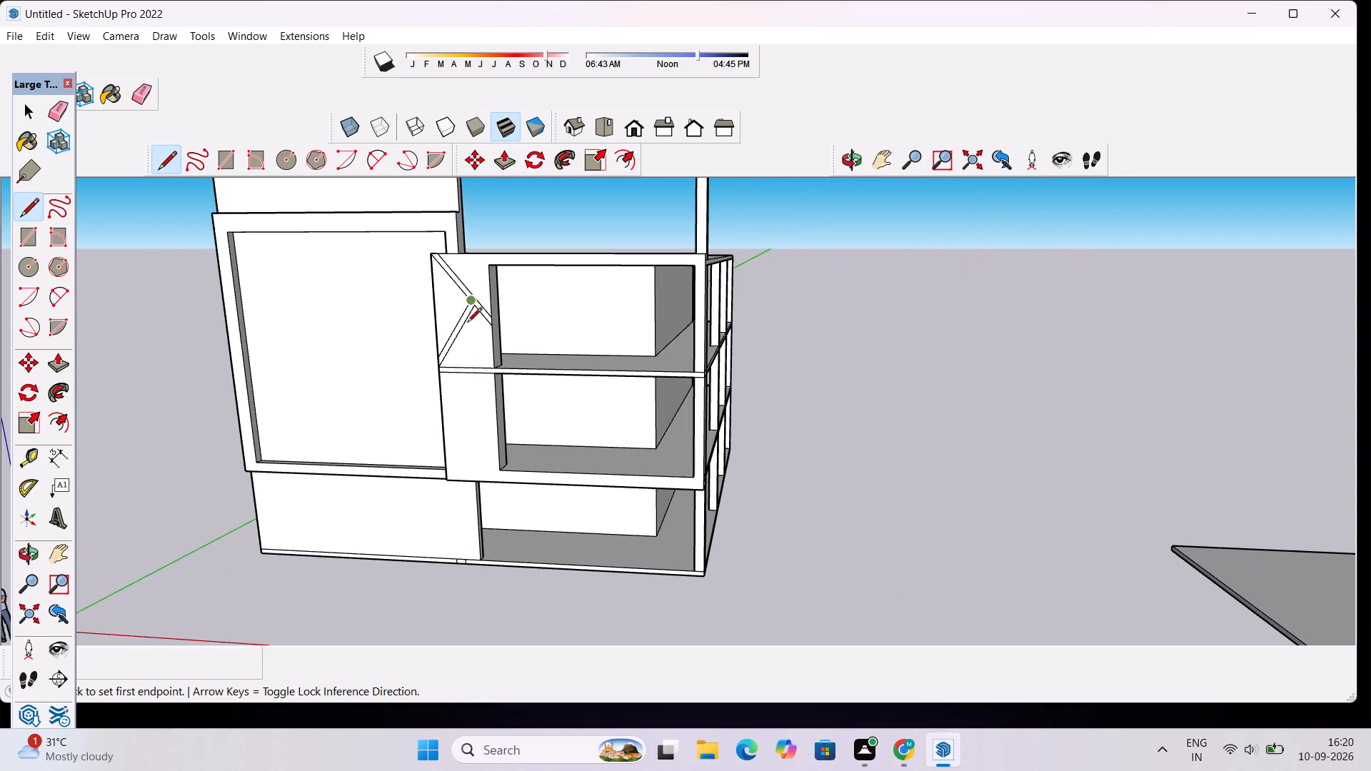
scroll(448, 432, up, 6)
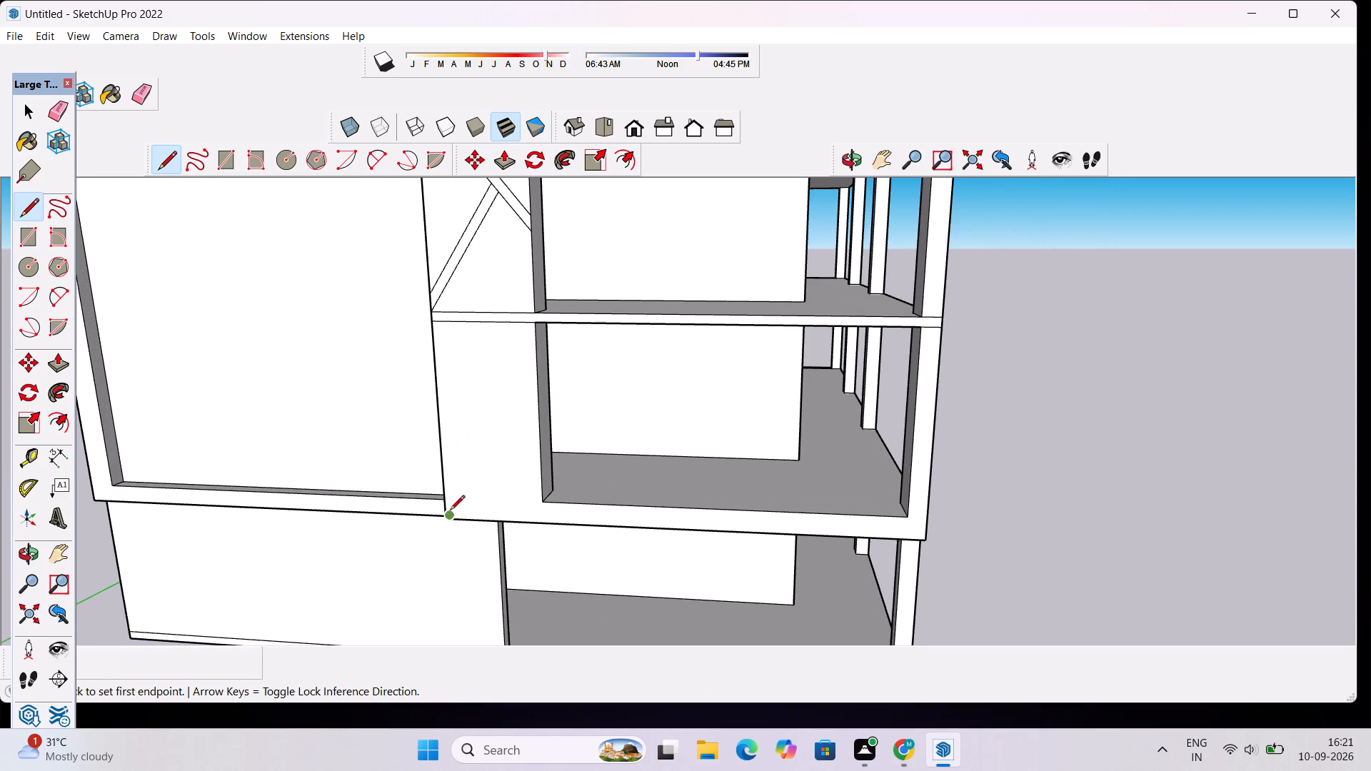
click(443, 519)
click(531, 326)
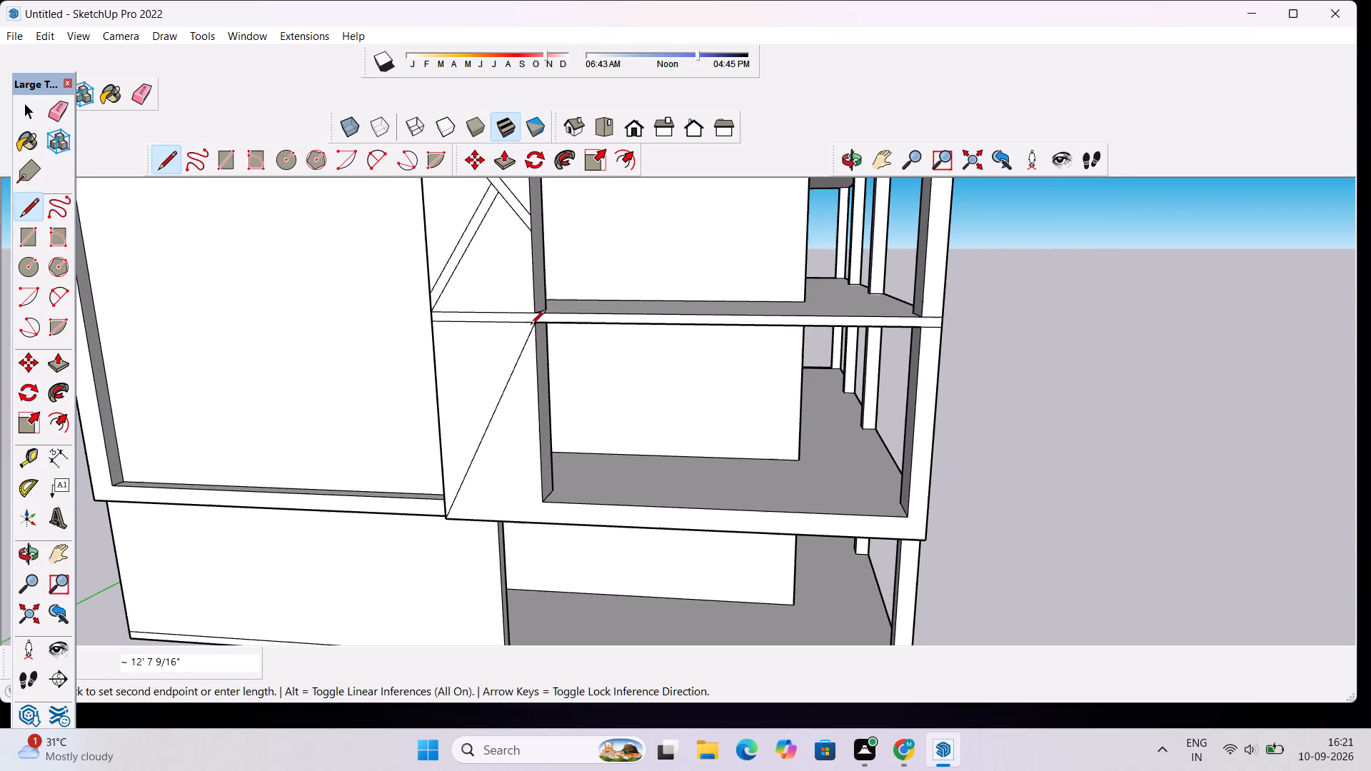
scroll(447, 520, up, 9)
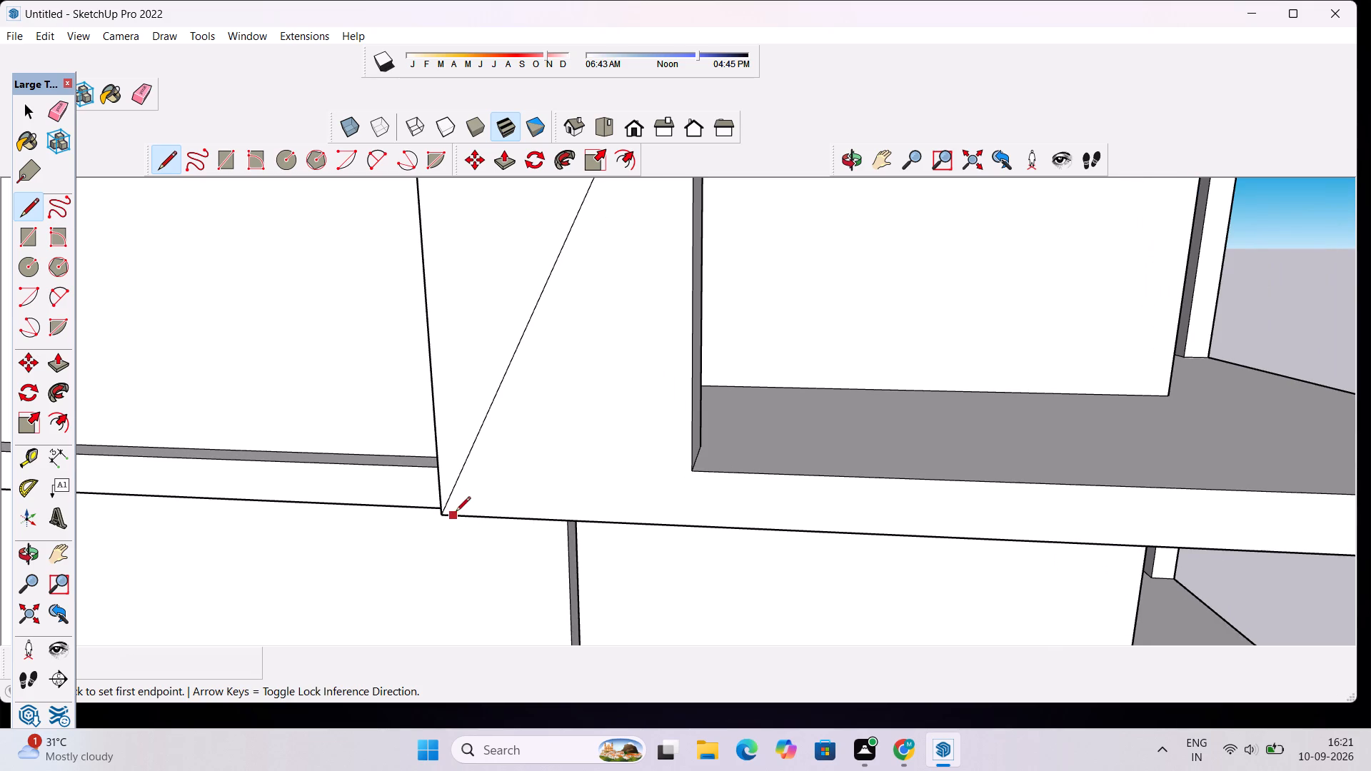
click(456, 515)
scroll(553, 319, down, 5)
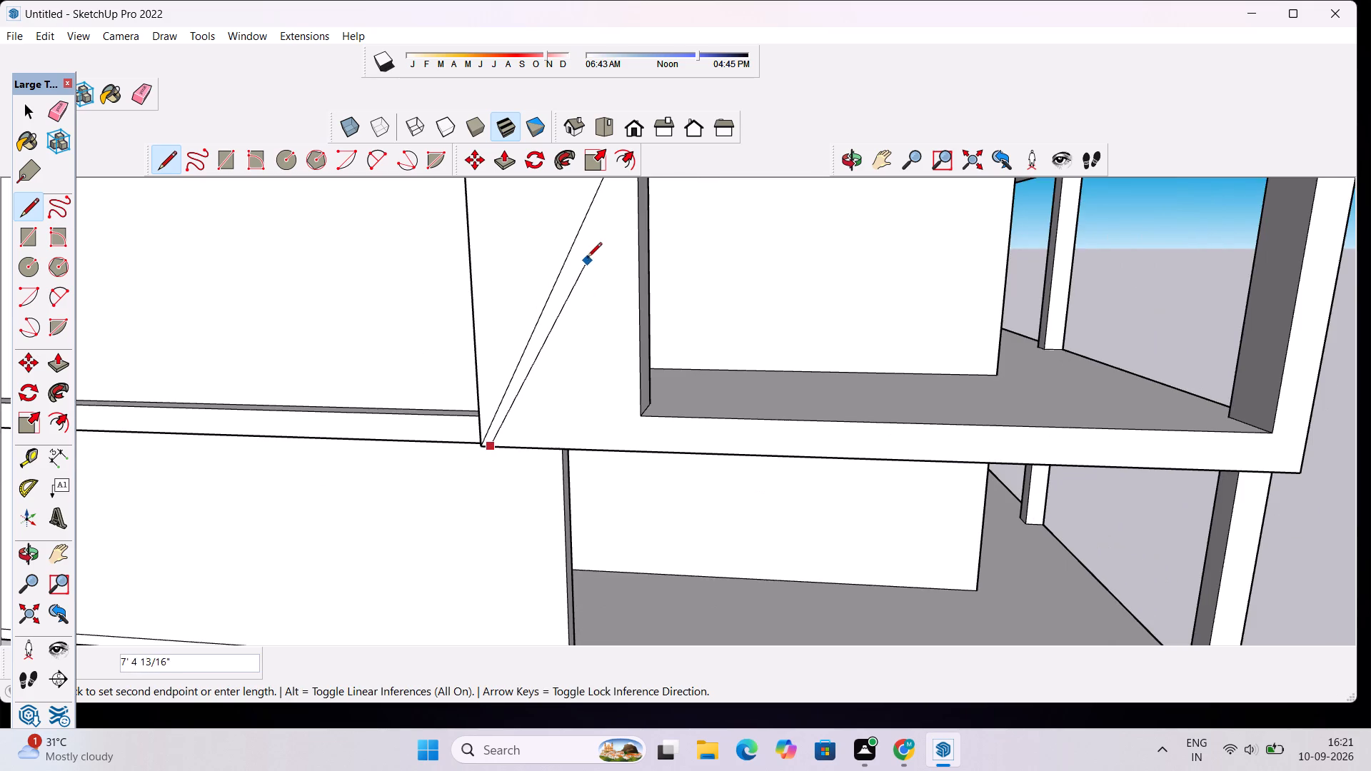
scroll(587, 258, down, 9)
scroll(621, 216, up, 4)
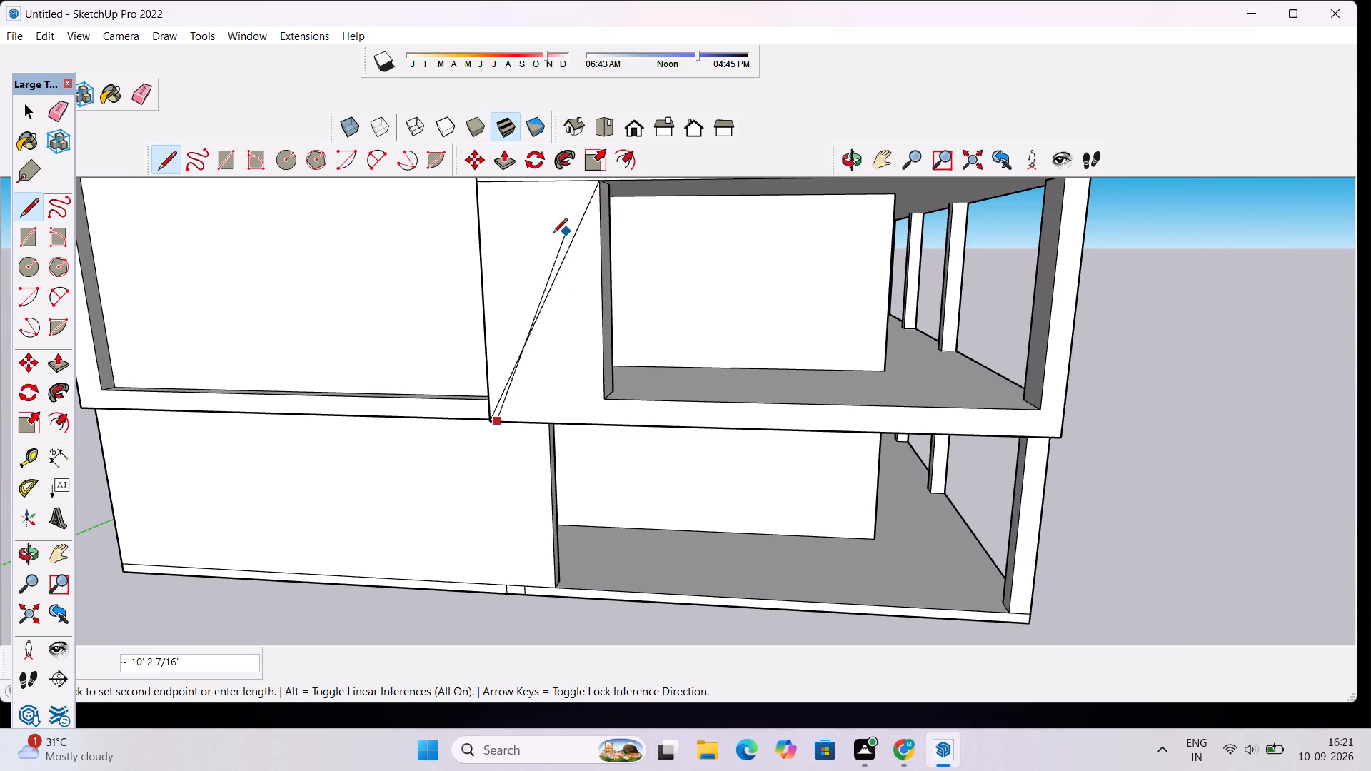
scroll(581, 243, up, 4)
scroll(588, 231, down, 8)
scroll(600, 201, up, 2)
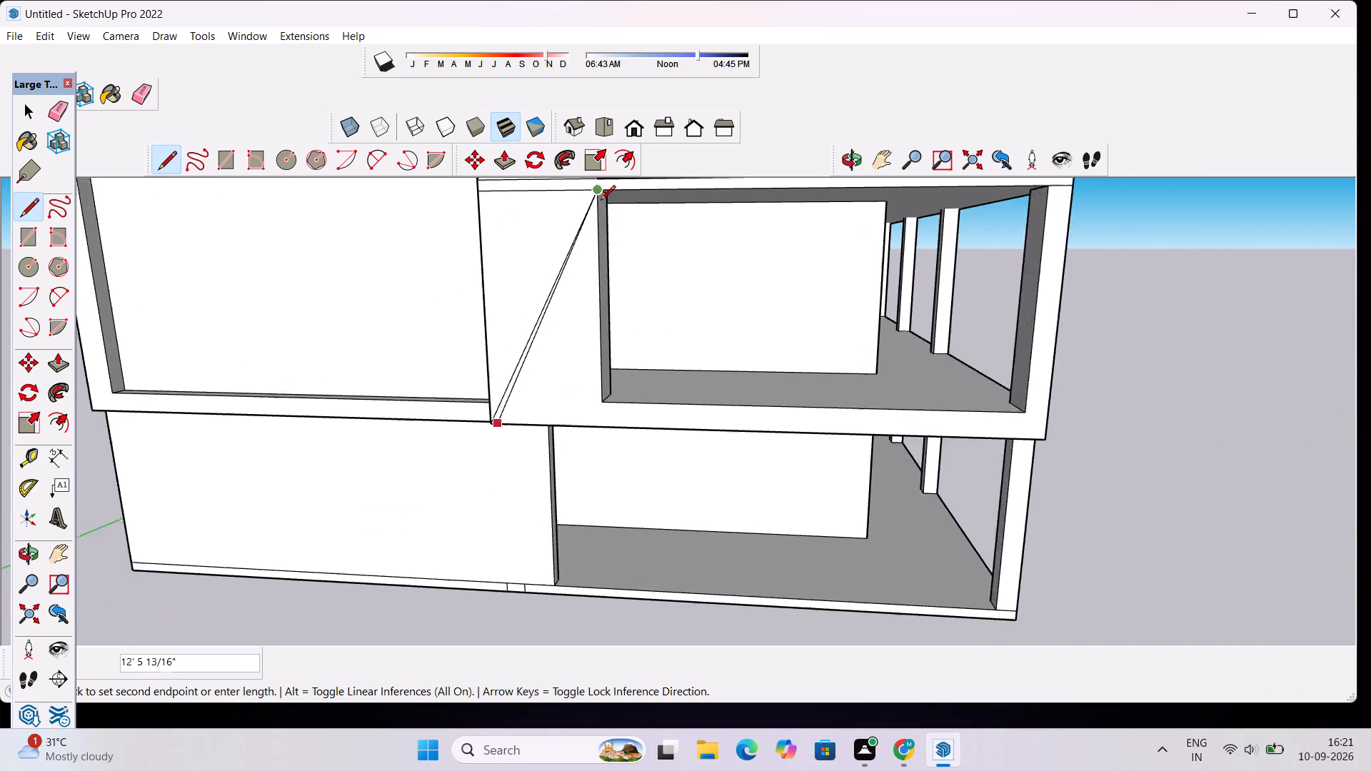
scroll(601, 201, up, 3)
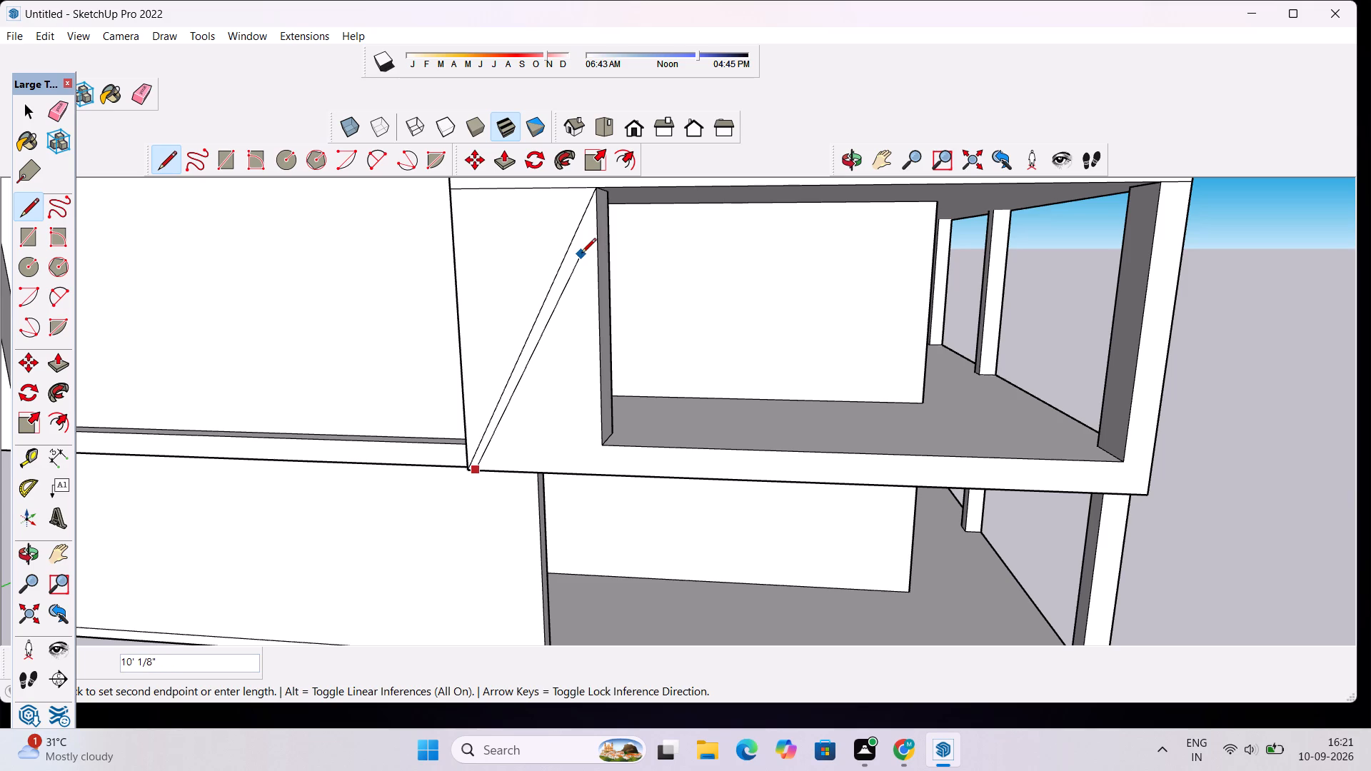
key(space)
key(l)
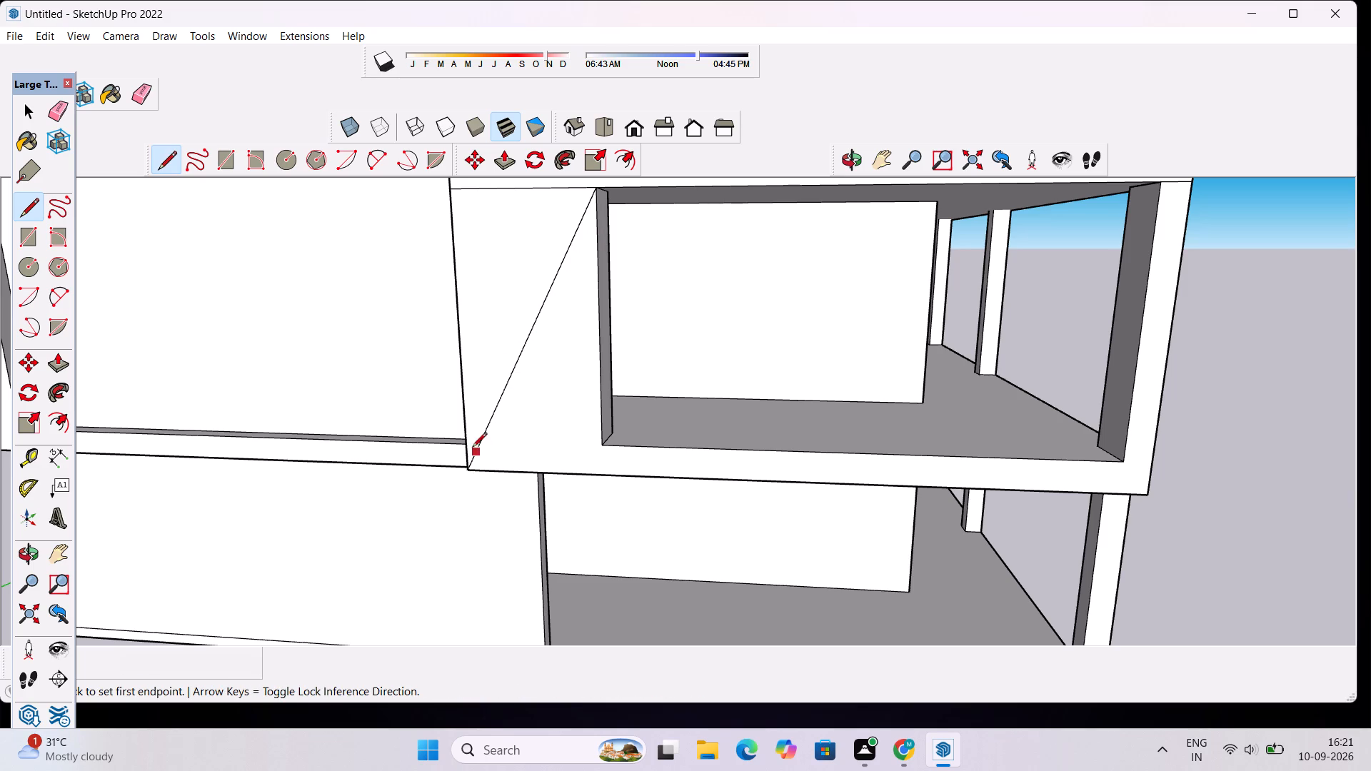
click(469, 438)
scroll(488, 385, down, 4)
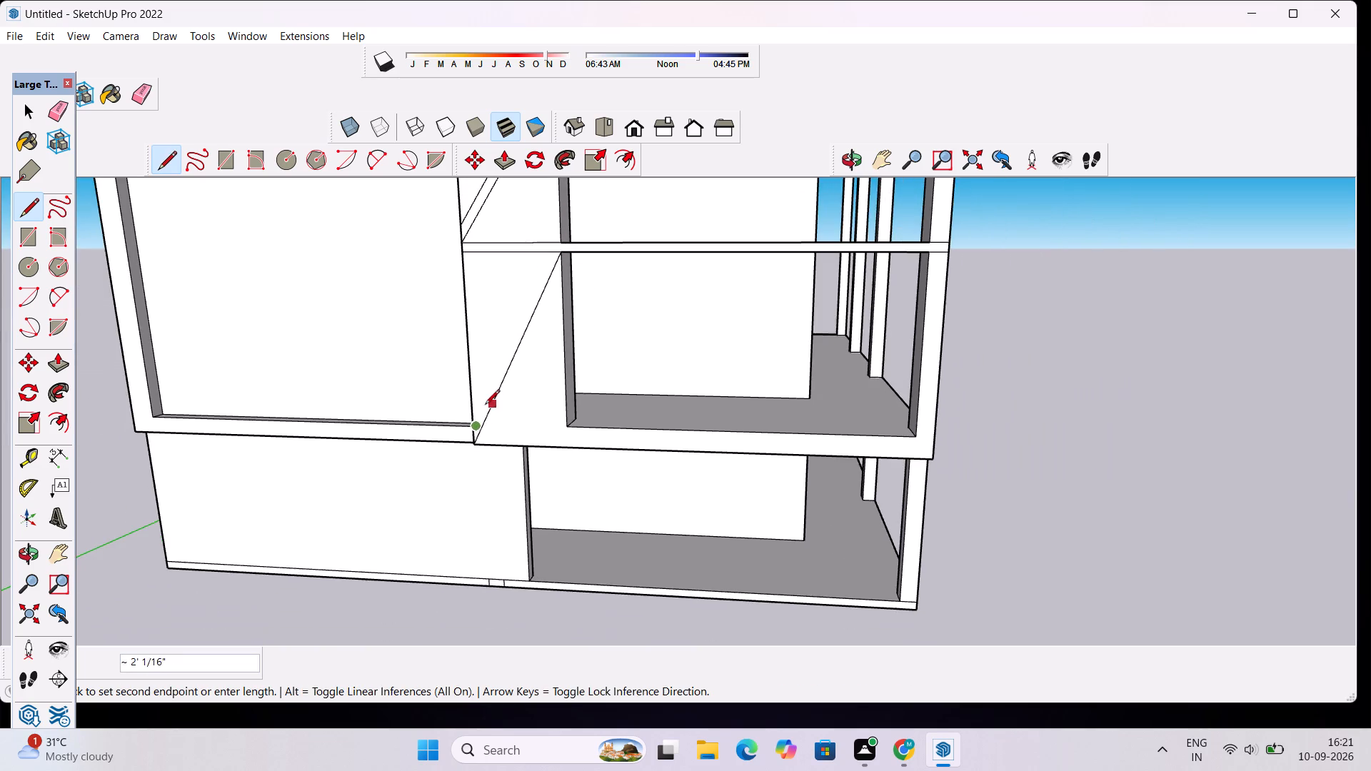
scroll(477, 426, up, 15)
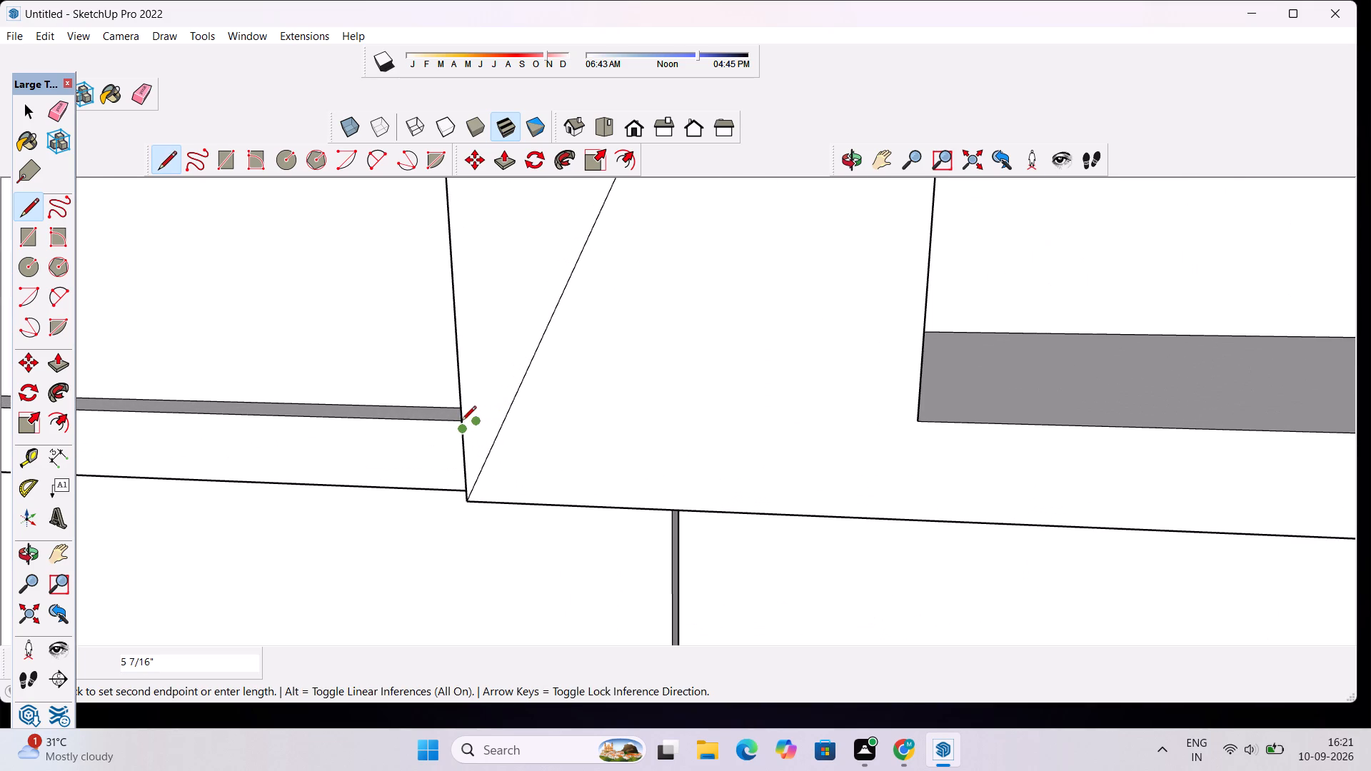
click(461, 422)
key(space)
Draw a parallel diagonal line about 11' 4 15/16" long from the frame's outer edge near its bottom up to the slab strip's underside.
key(l)
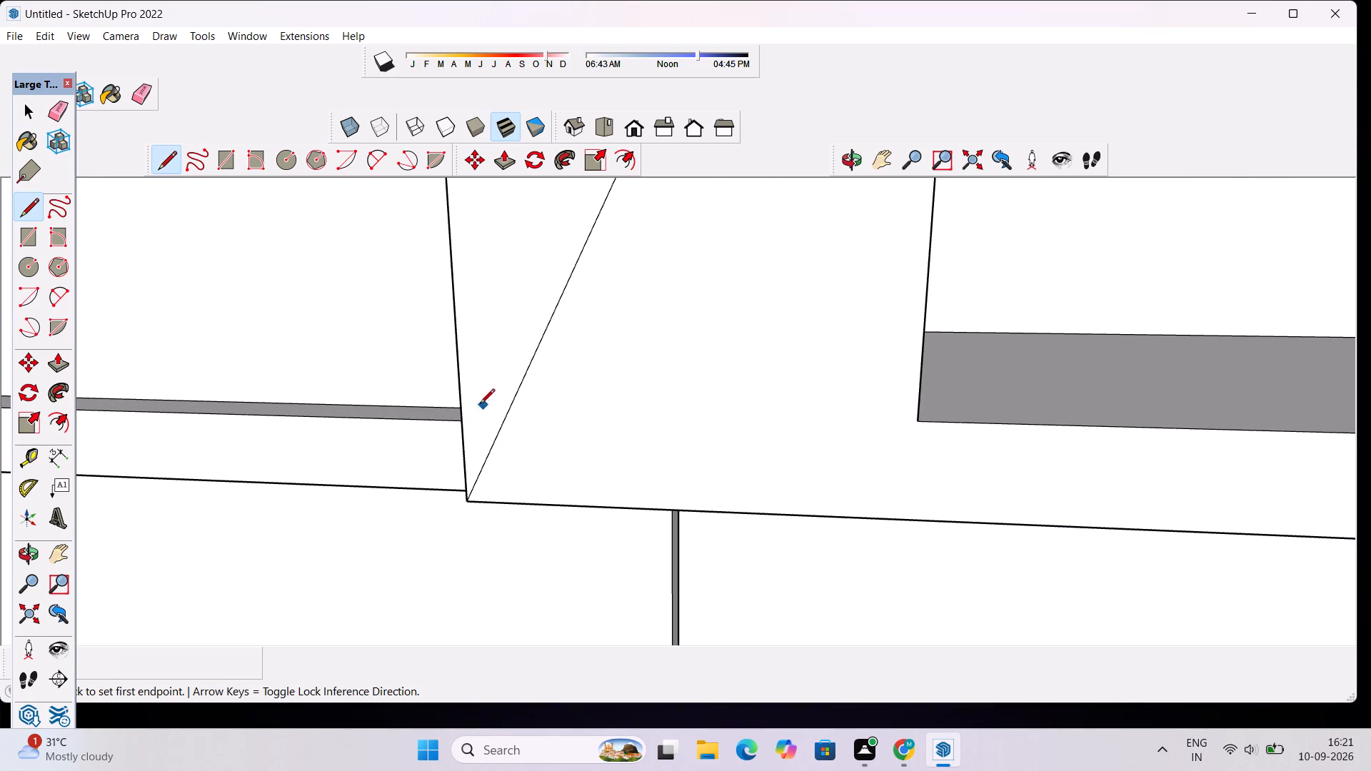
scroll(461, 423, up, 10)
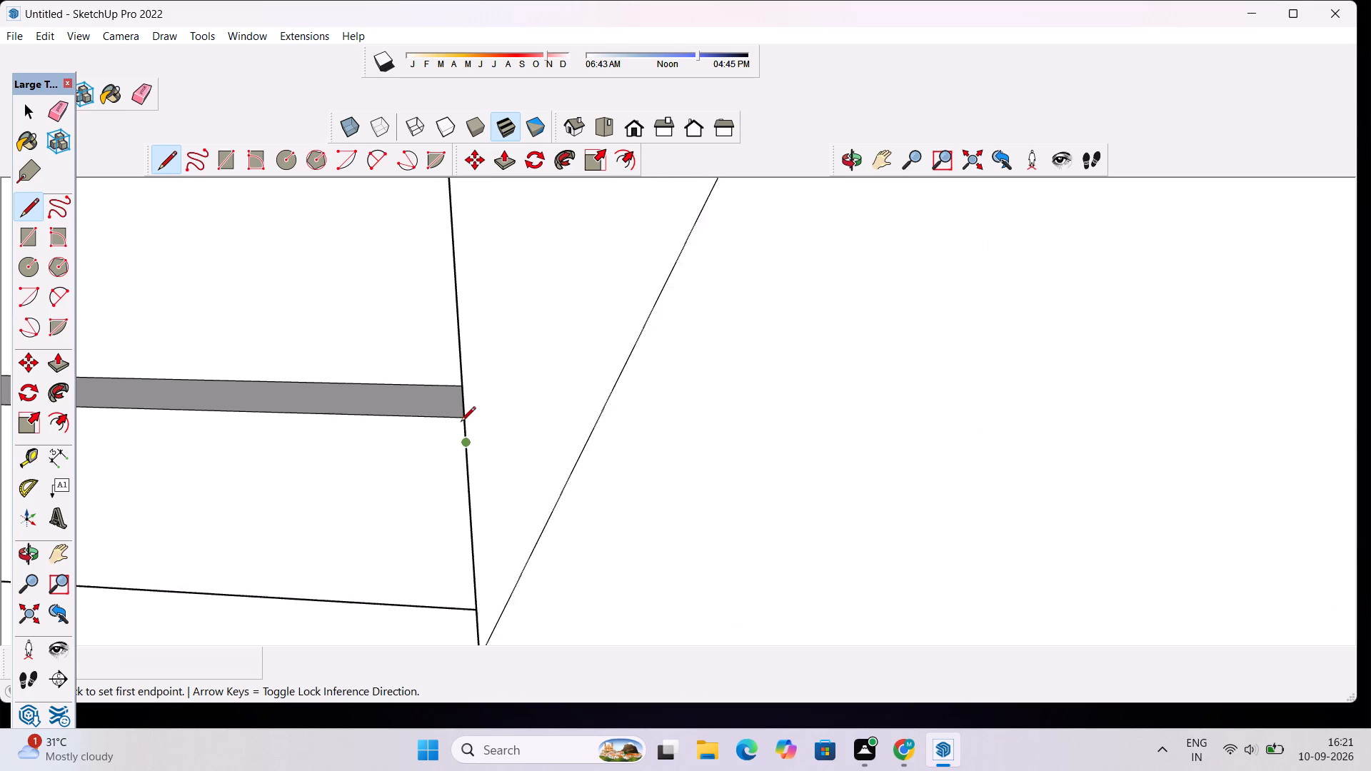
scroll(461, 423, up, 2)
click(463, 418)
scroll(471, 403, down, 7)
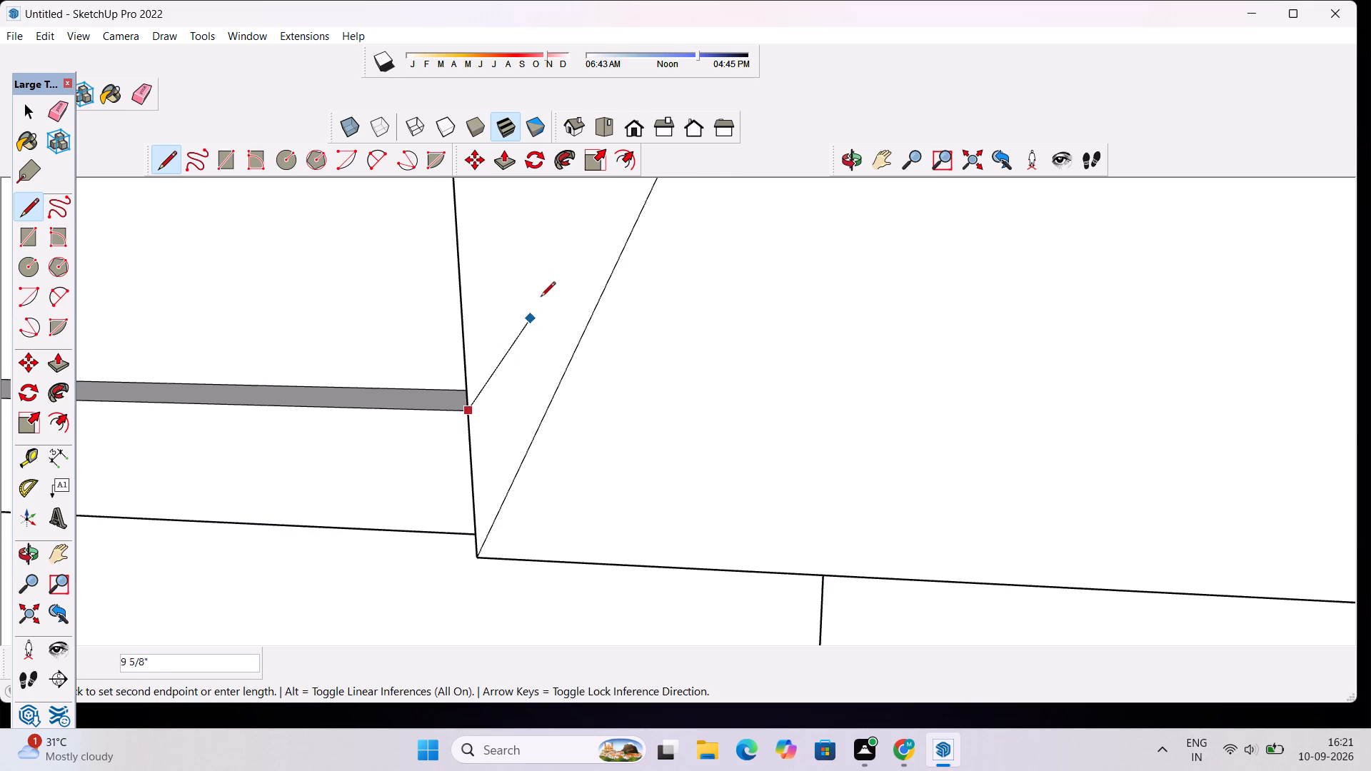
scroll(542, 293, down, 20)
scroll(542, 293, down, 17)
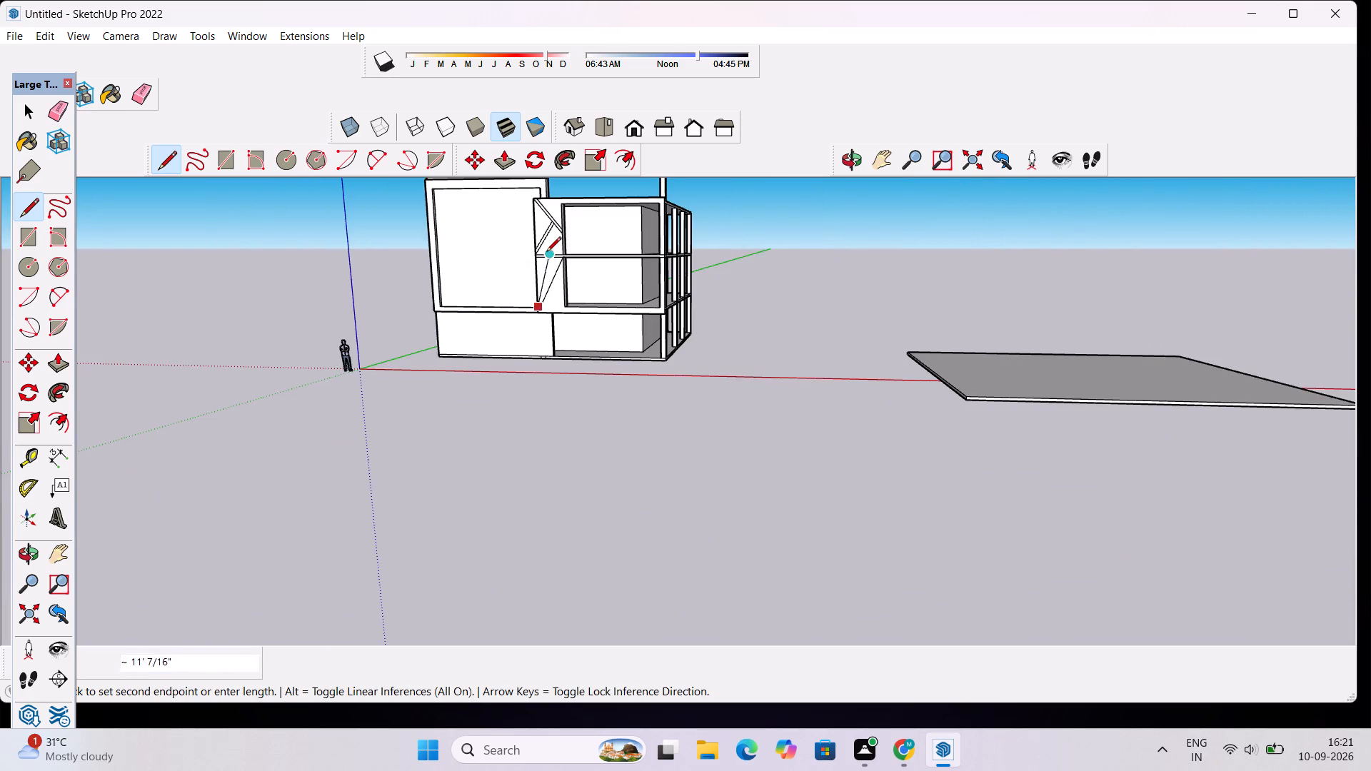
scroll(557, 251, up, 19)
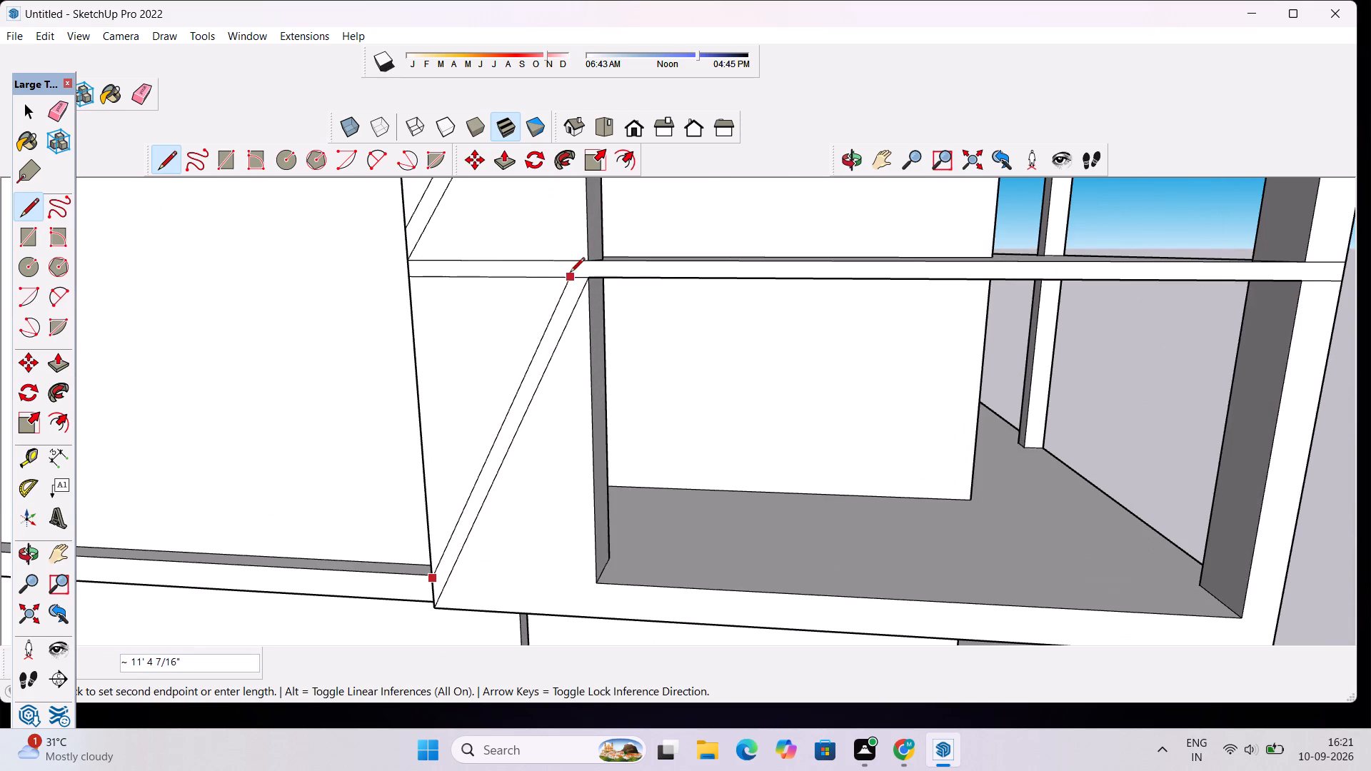
scroll(574, 278, up, 5)
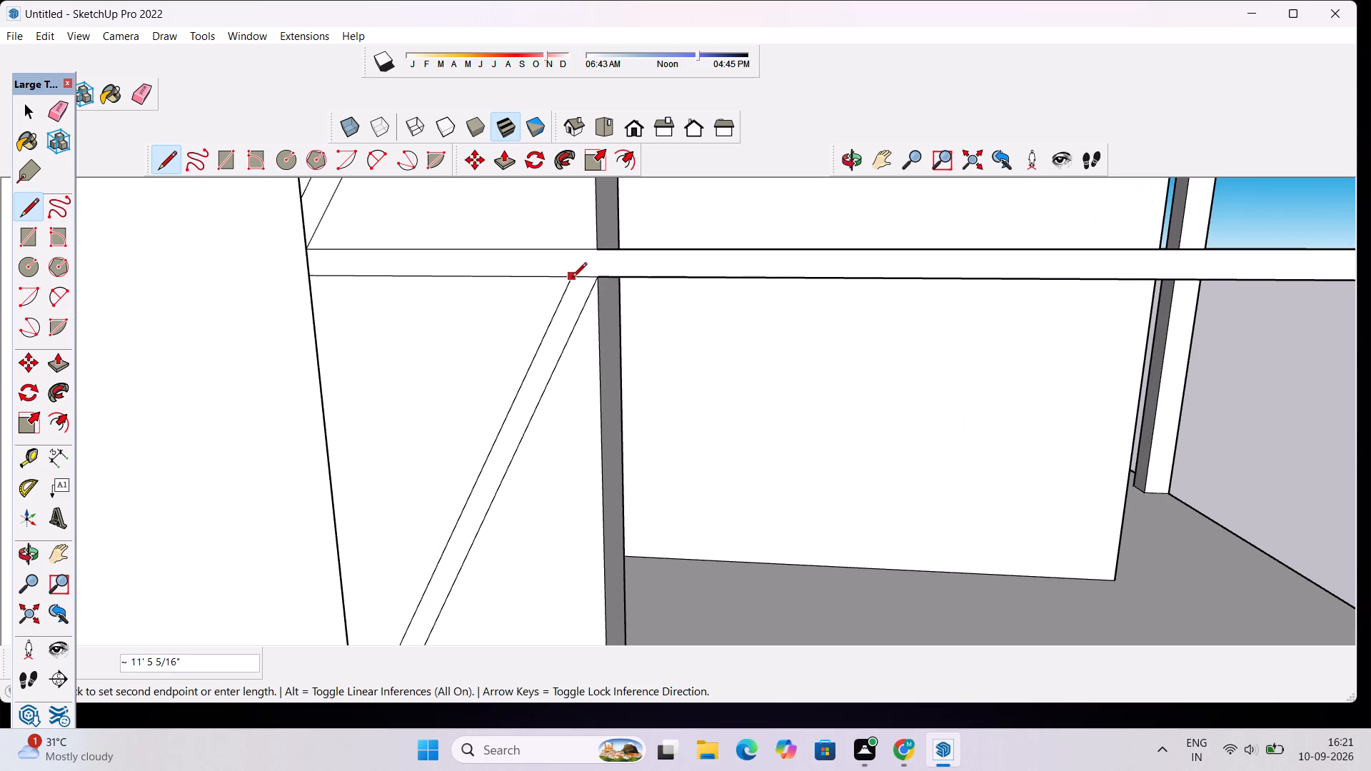
scroll(570, 276, down, 2)
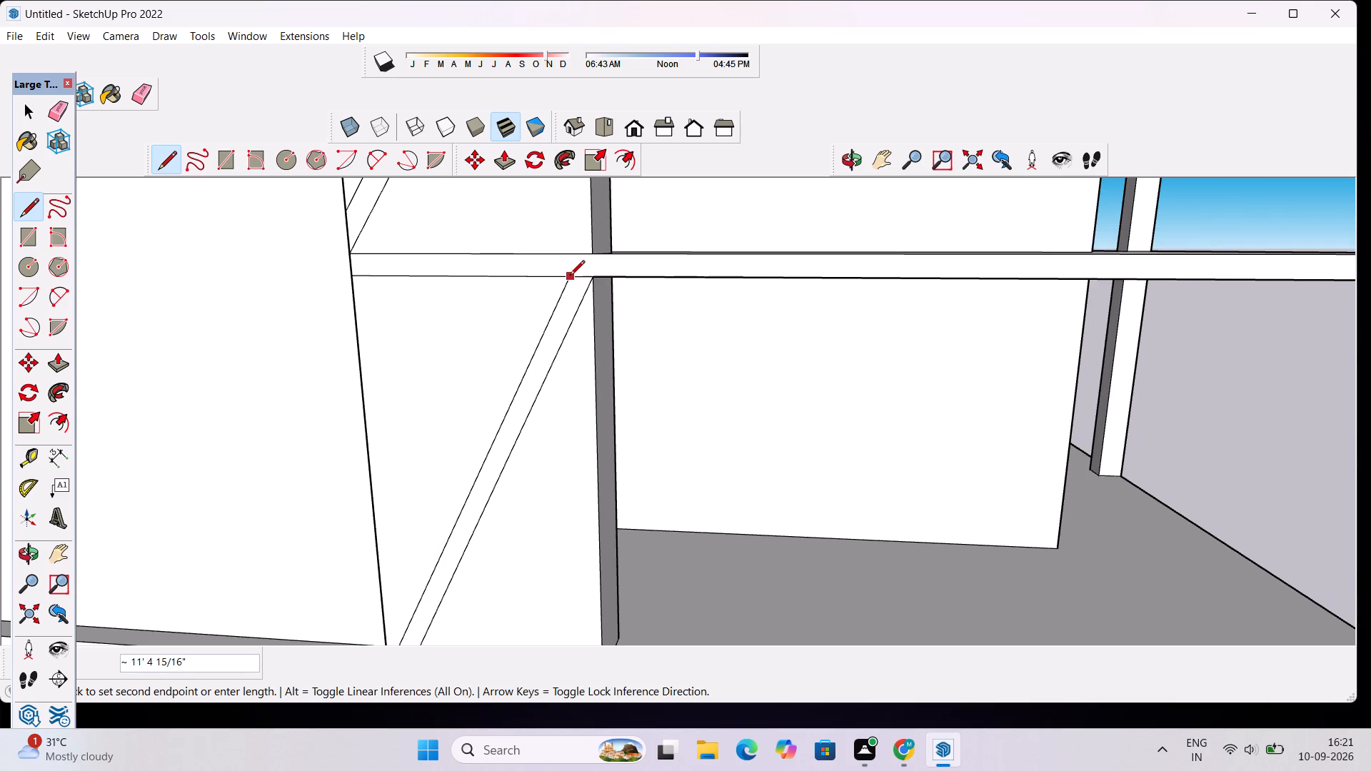
click(570, 276)
Draw two parallel lines, about 6' 7/16" and 5' 4 9/16" long, from the slab strip's outer lower corner down to the lower diagonal band.
scroll(491, 327, down, 15)
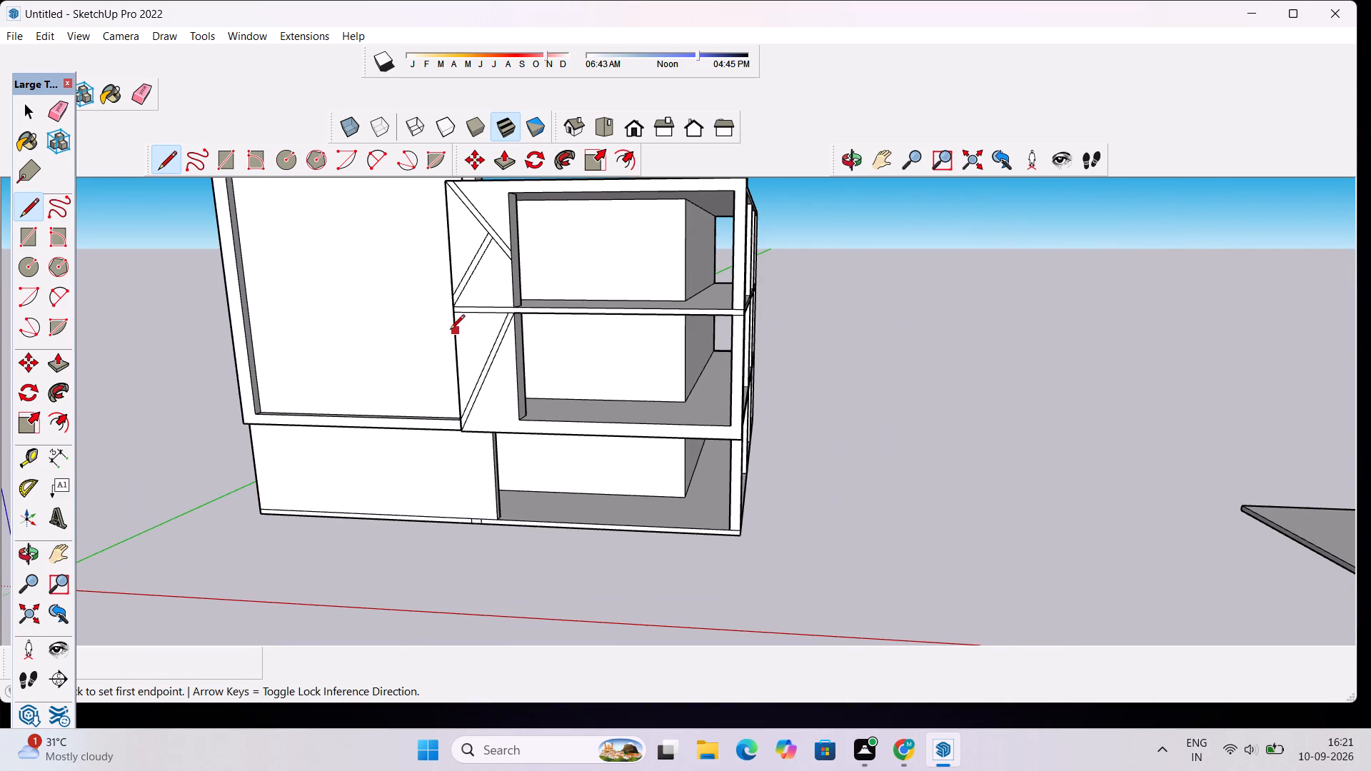
scroll(449, 318, up, 11)
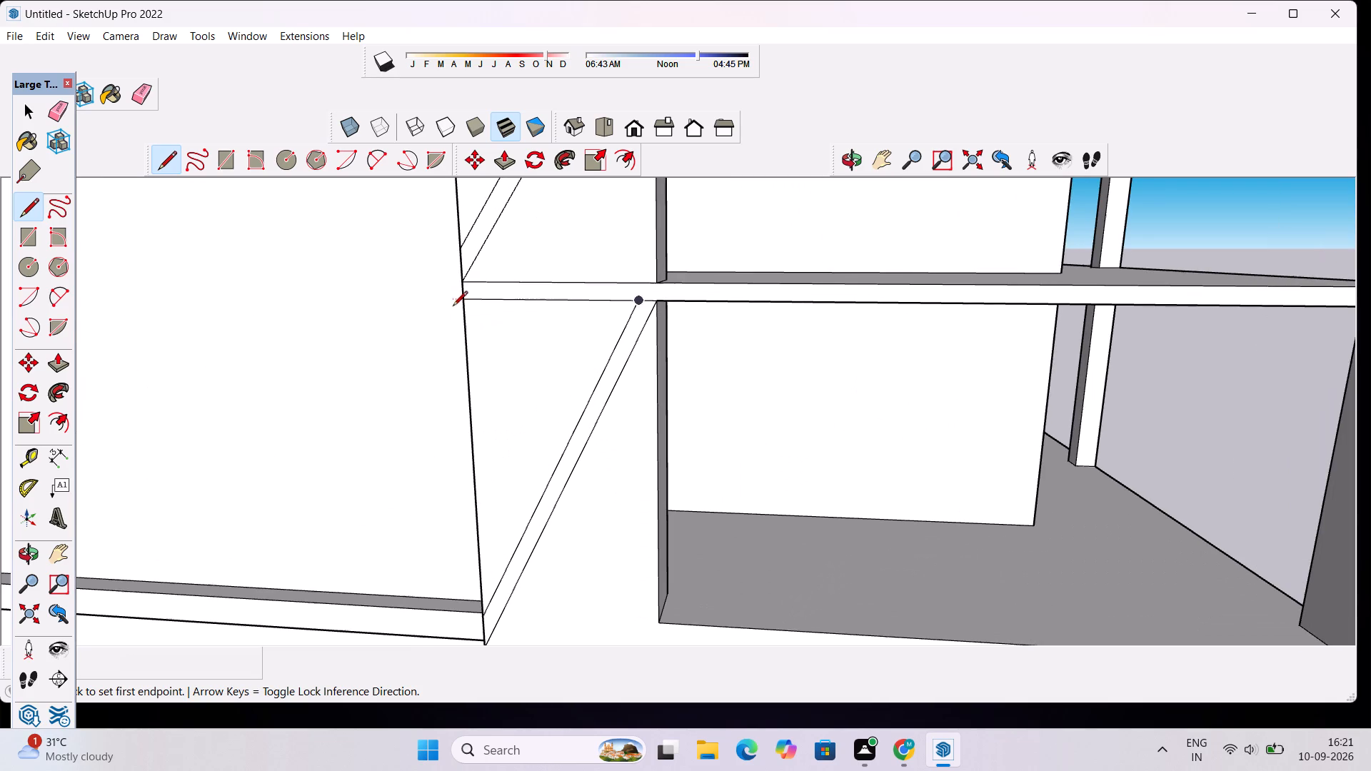
click(465, 300)
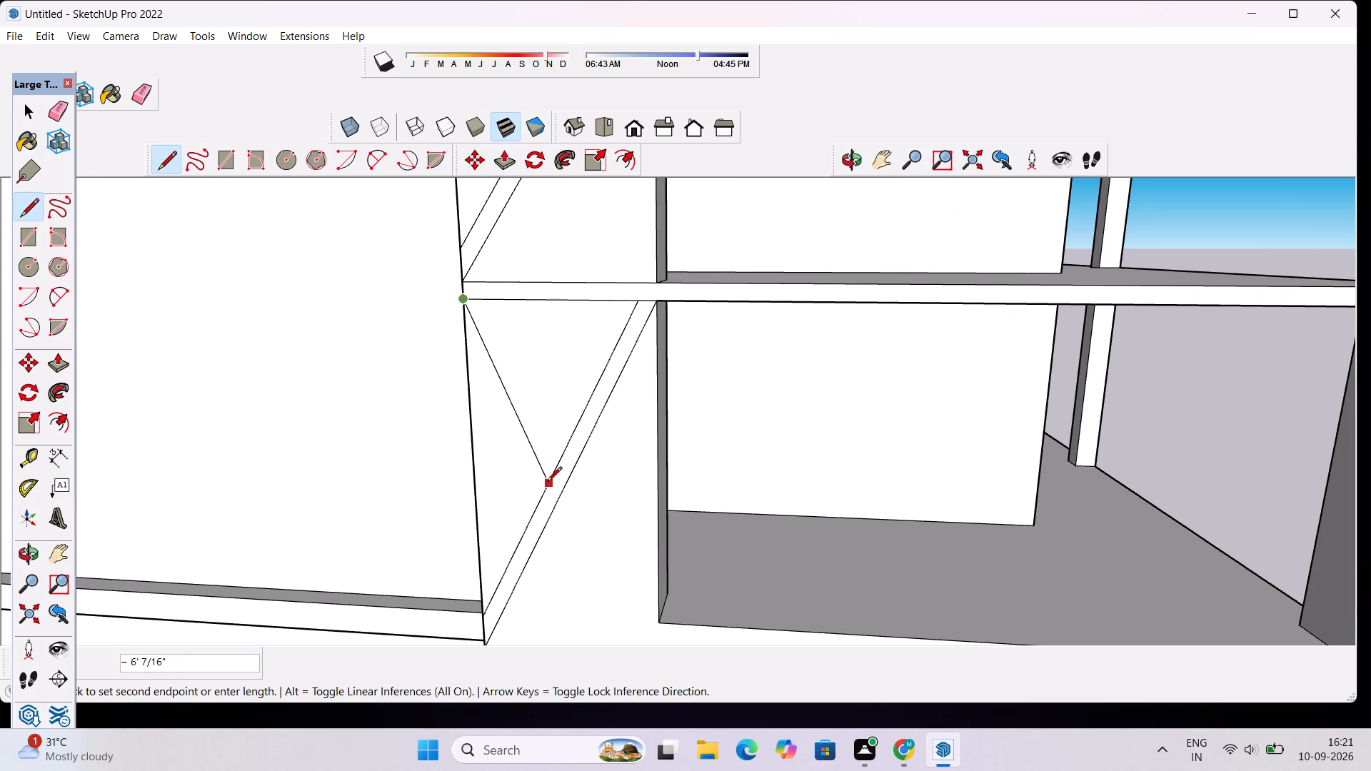
click(547, 483)
click(478, 302)
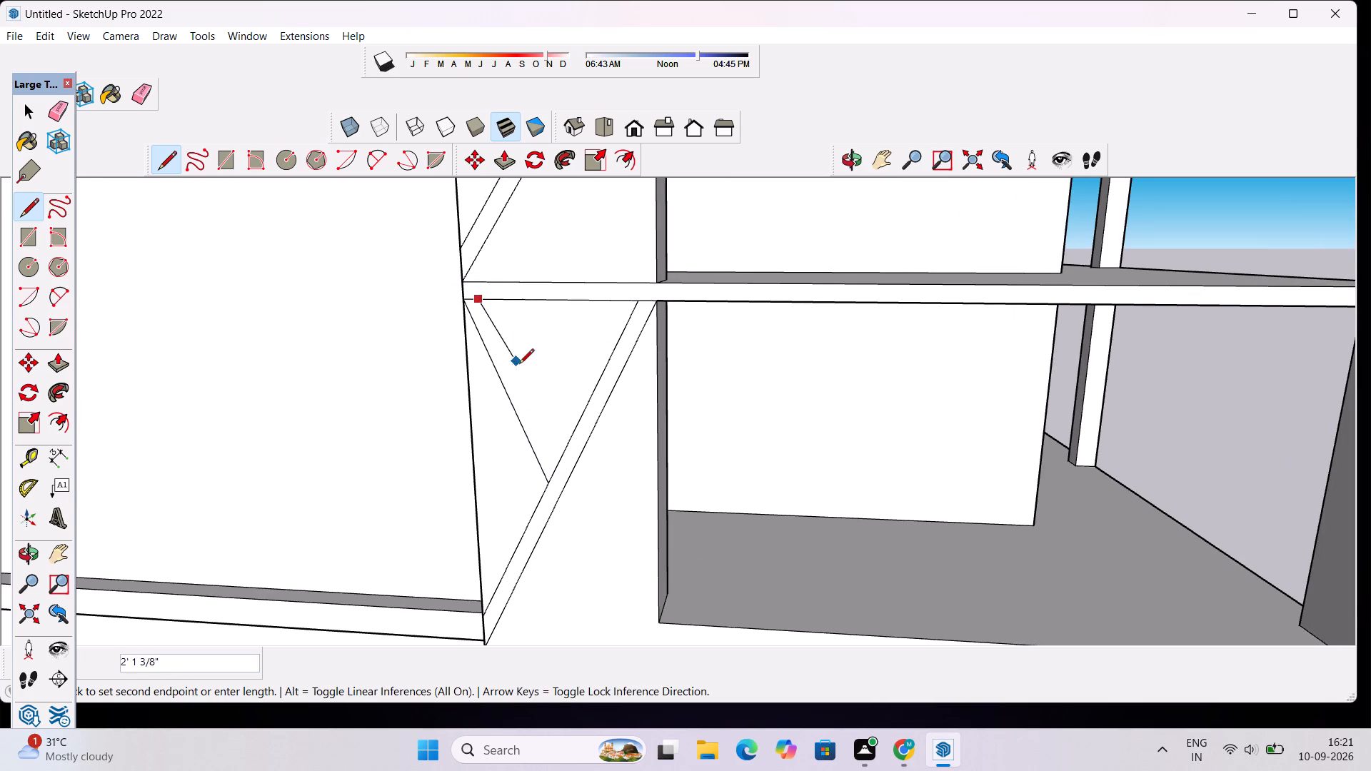
click(557, 467)
Examine the front facade and the diagonal band pattern on the widened frame from several angles.
scroll(536, 433, down, 12)
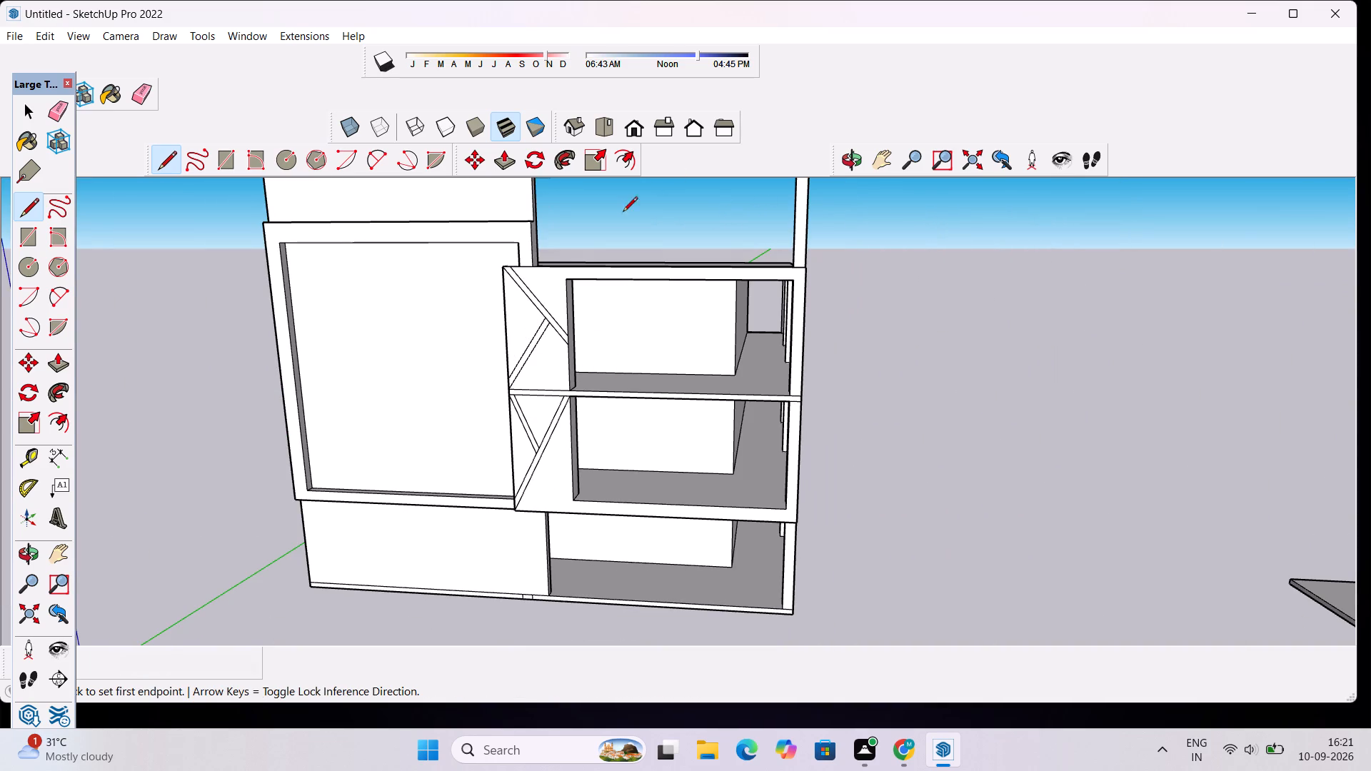
scroll(503, 291, down, 4)
click(845, 161)
drag(444, 375, 512, 336)
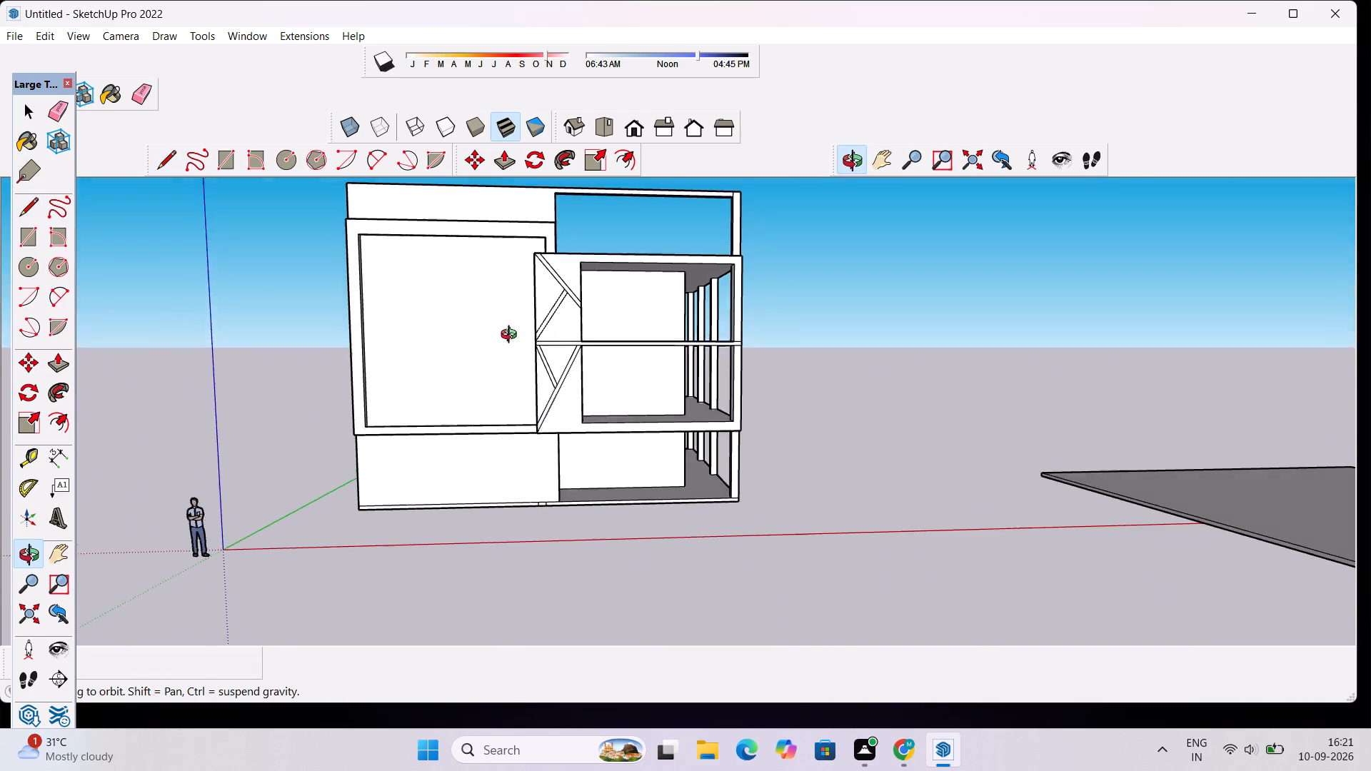
drag(512, 336, 496, 318)
scroll(548, 408, up, 6)
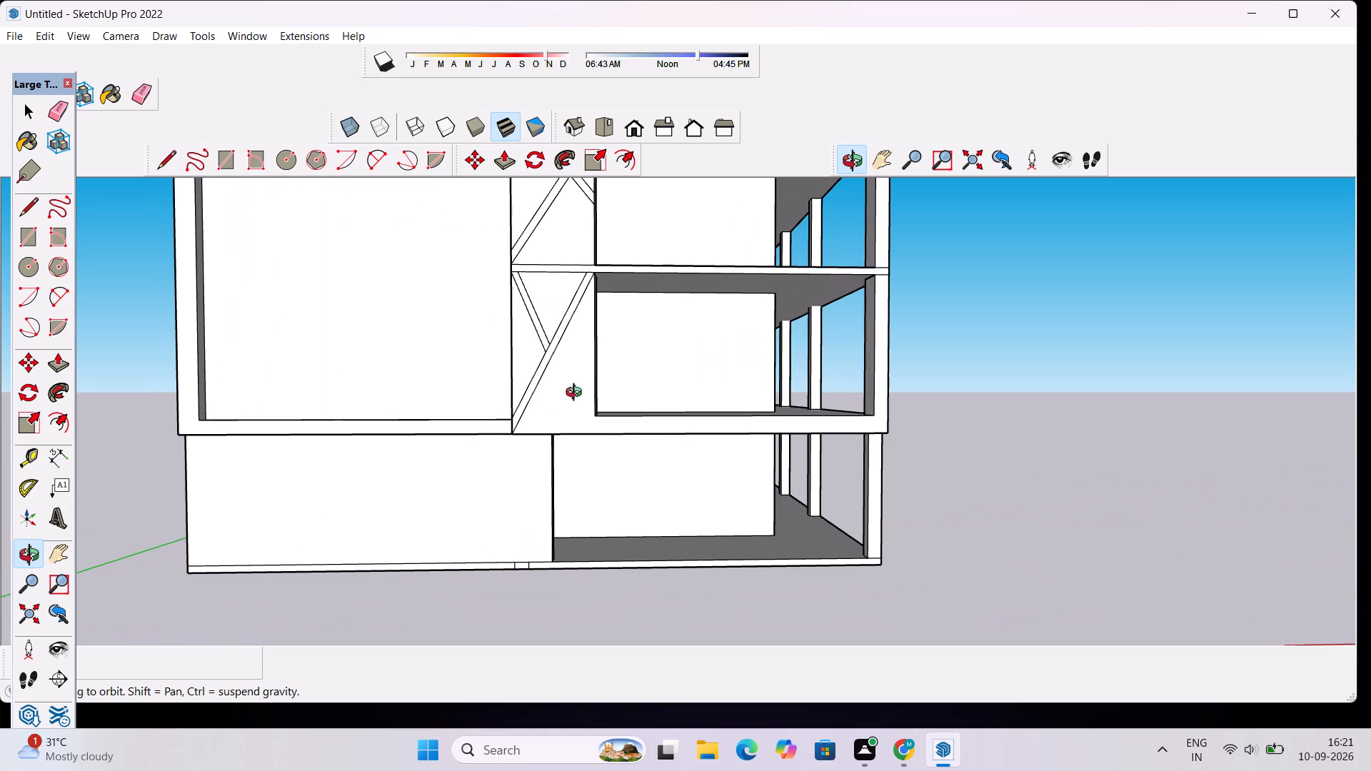
drag(588, 386, 568, 426)
scroll(610, 412, down, 5)
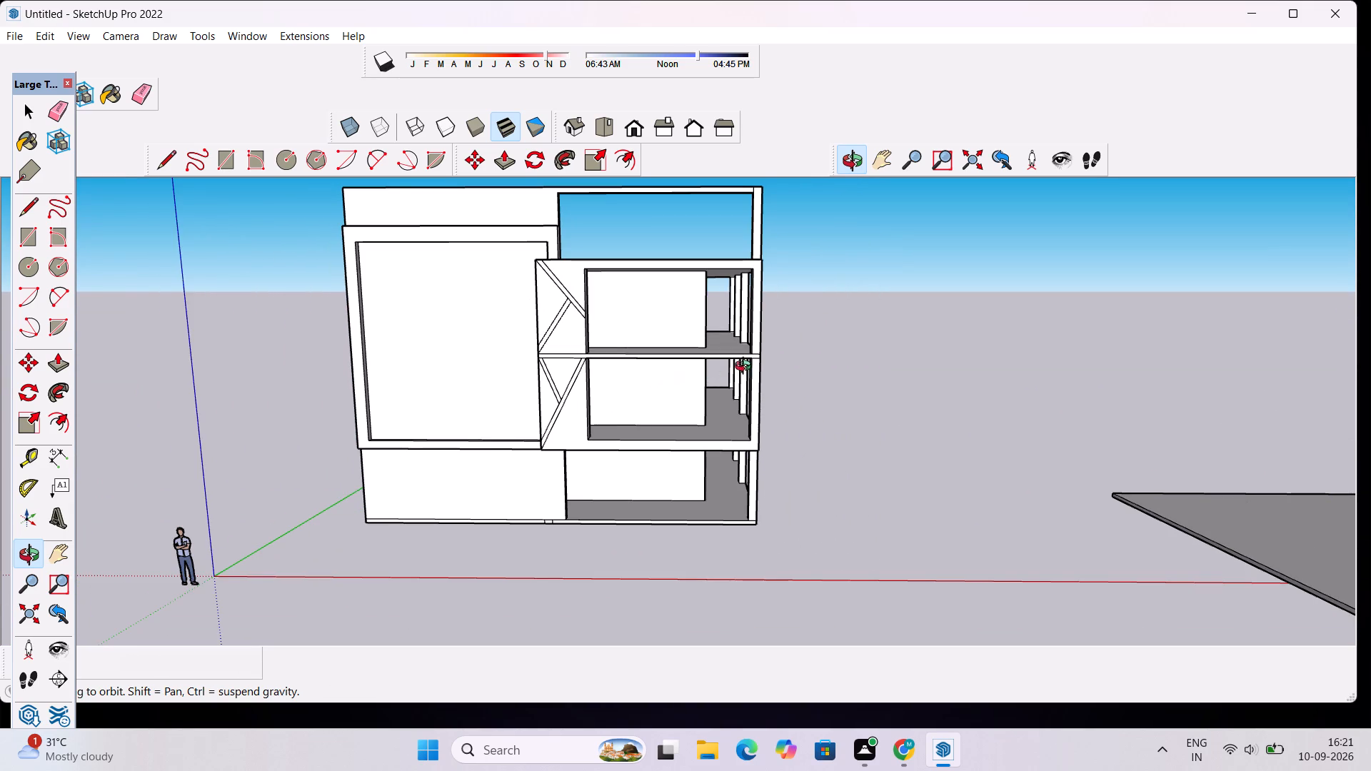
Draw a circle of about 1' radius on the lower bay's ceiling, in front of the side corridor near the outer corner.
scroll(774, 375, up, 3)
drag(738, 381, 687, 330)
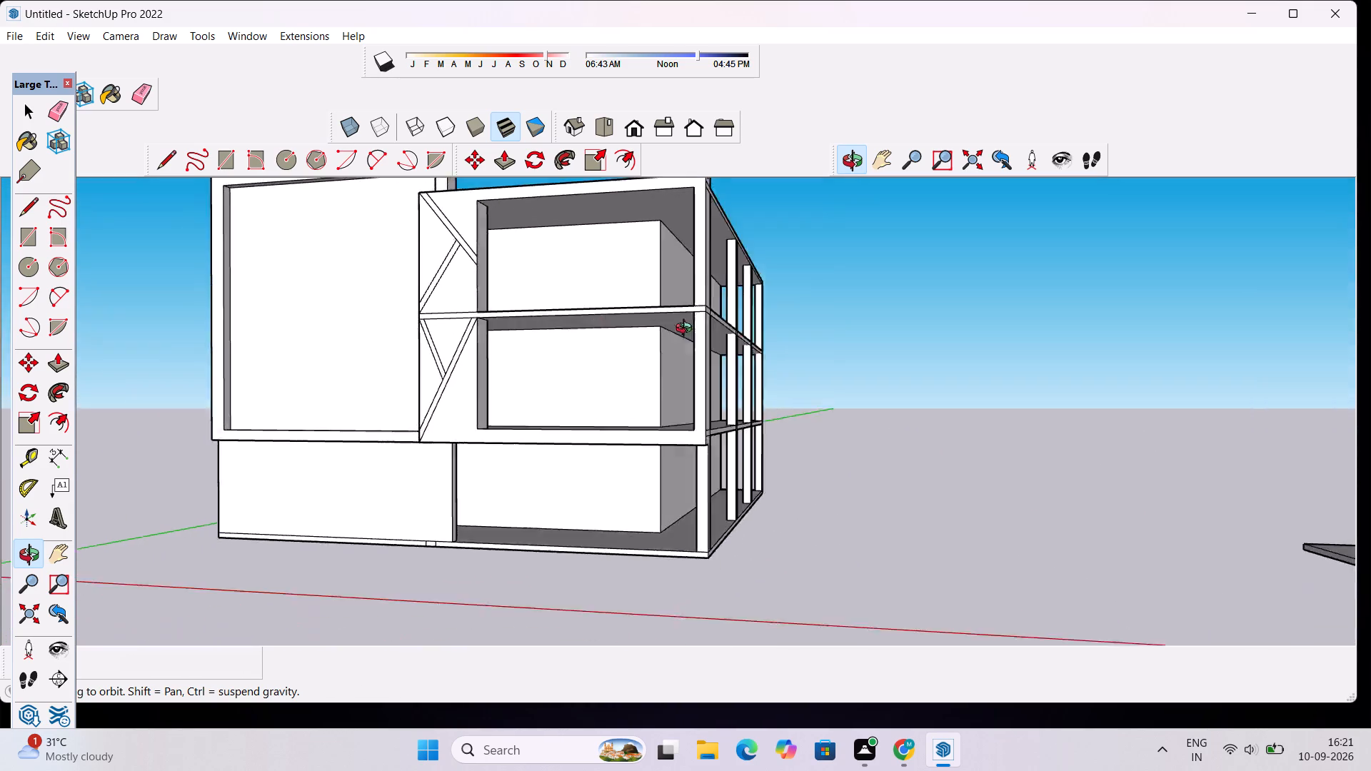
drag(687, 330, 715, 296)
scroll(690, 308, up, 5)
drag(695, 318, 717, 315)
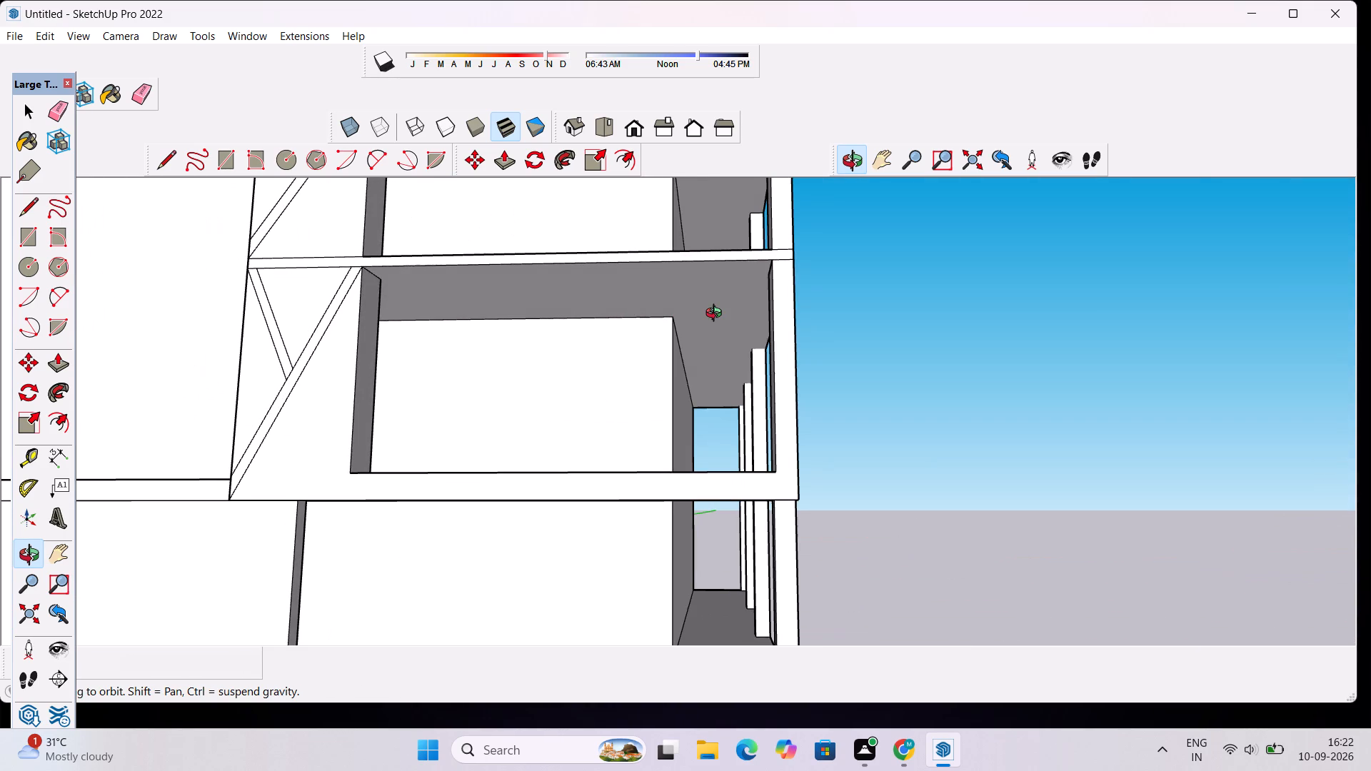
key(c)
scroll(710, 304, up, 3)
click(728, 281)
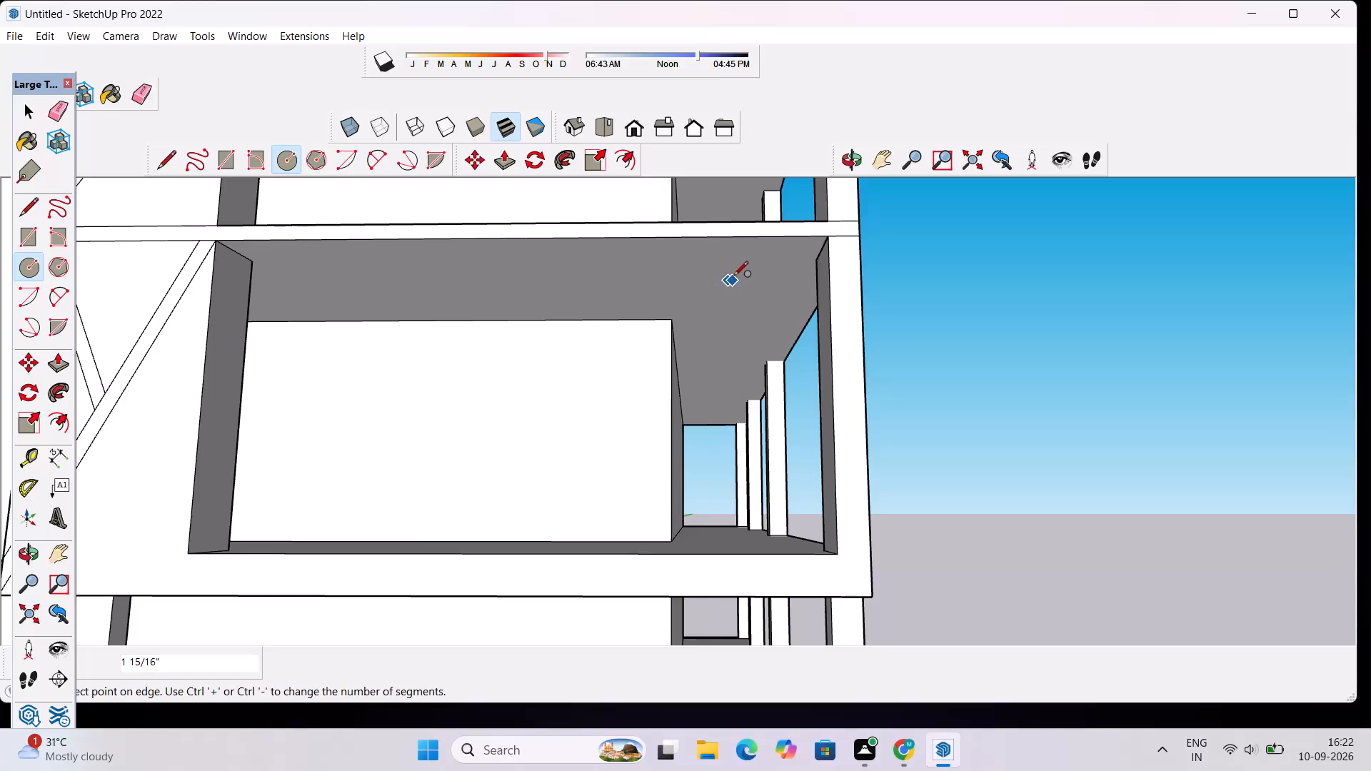
click(739, 270)
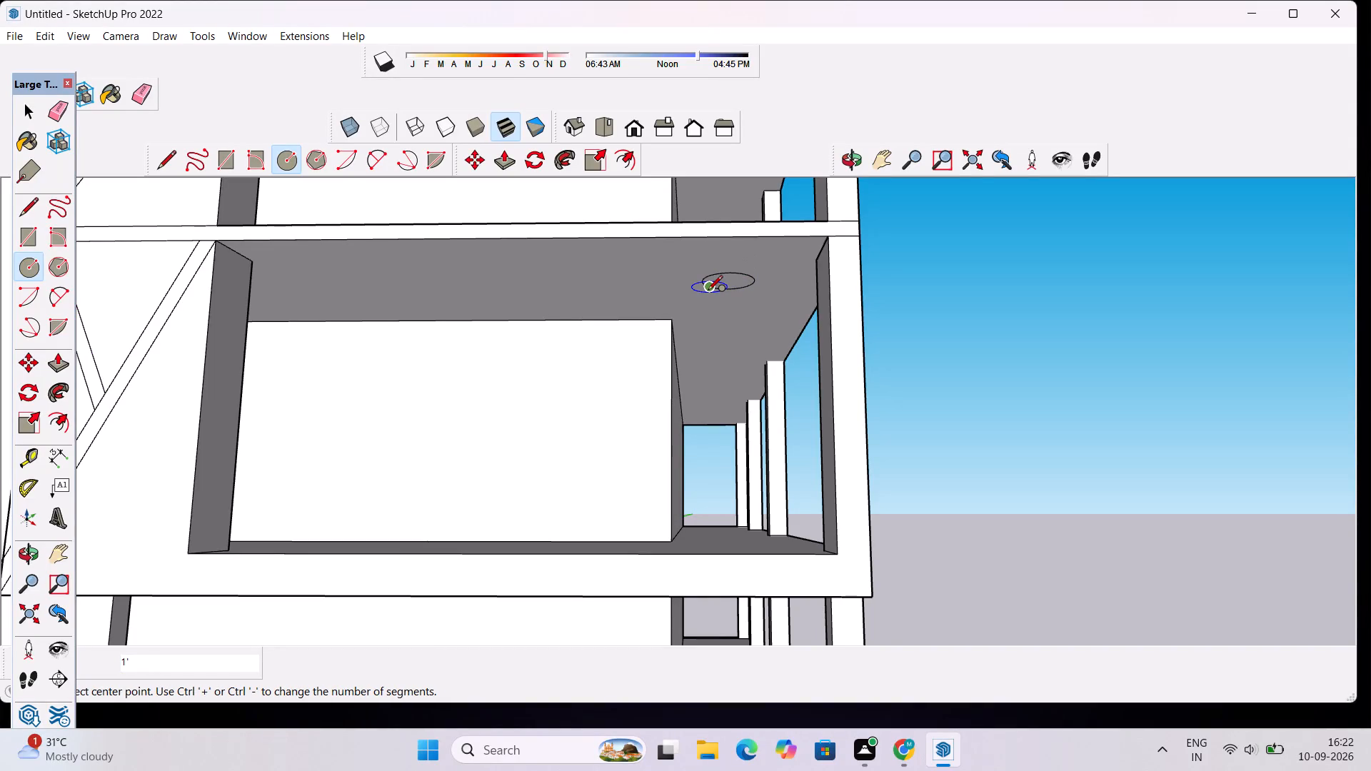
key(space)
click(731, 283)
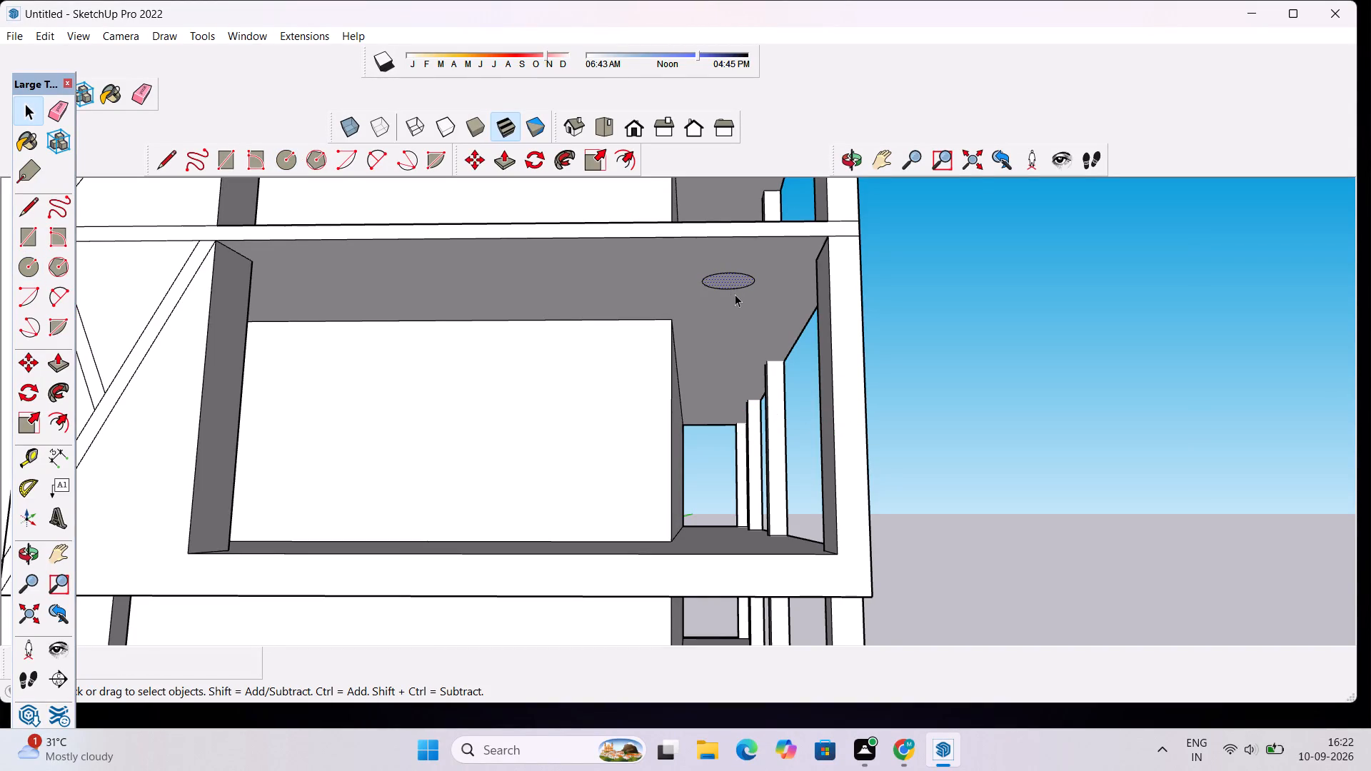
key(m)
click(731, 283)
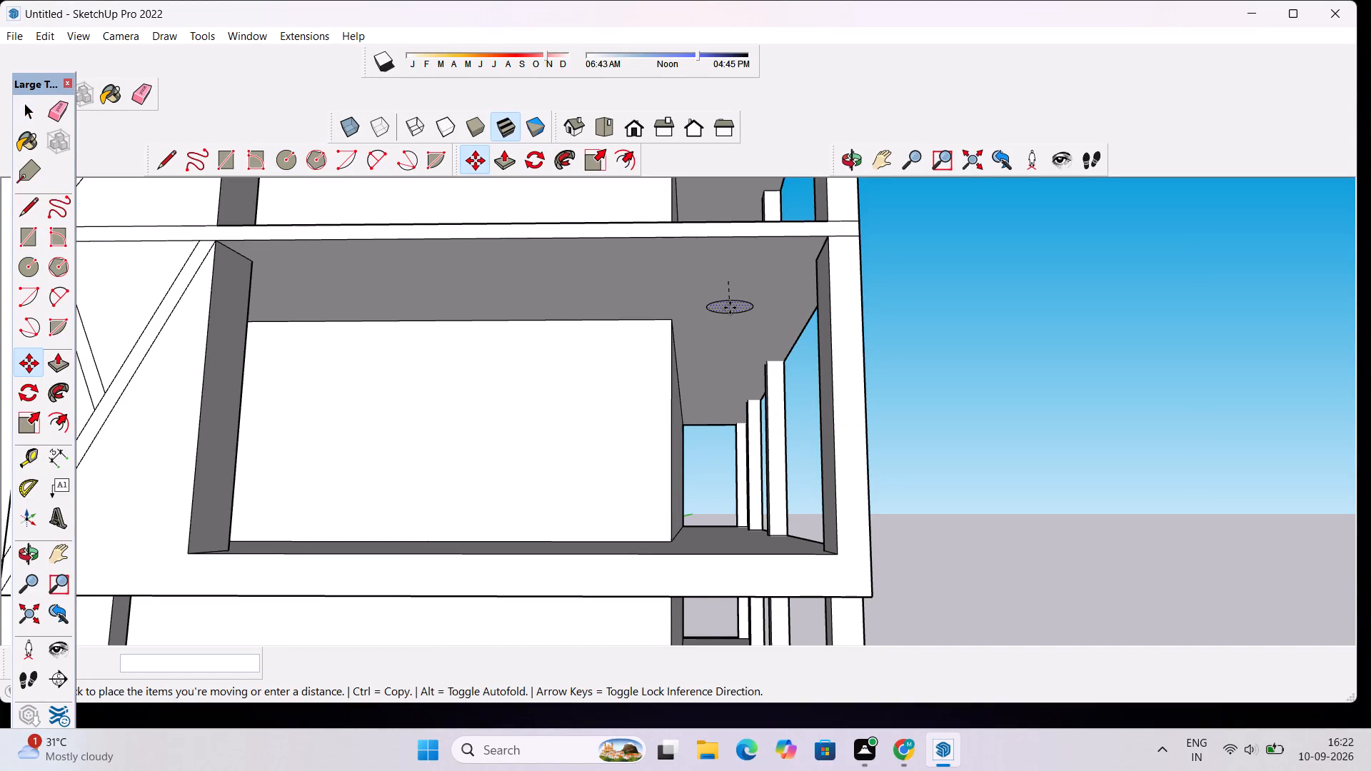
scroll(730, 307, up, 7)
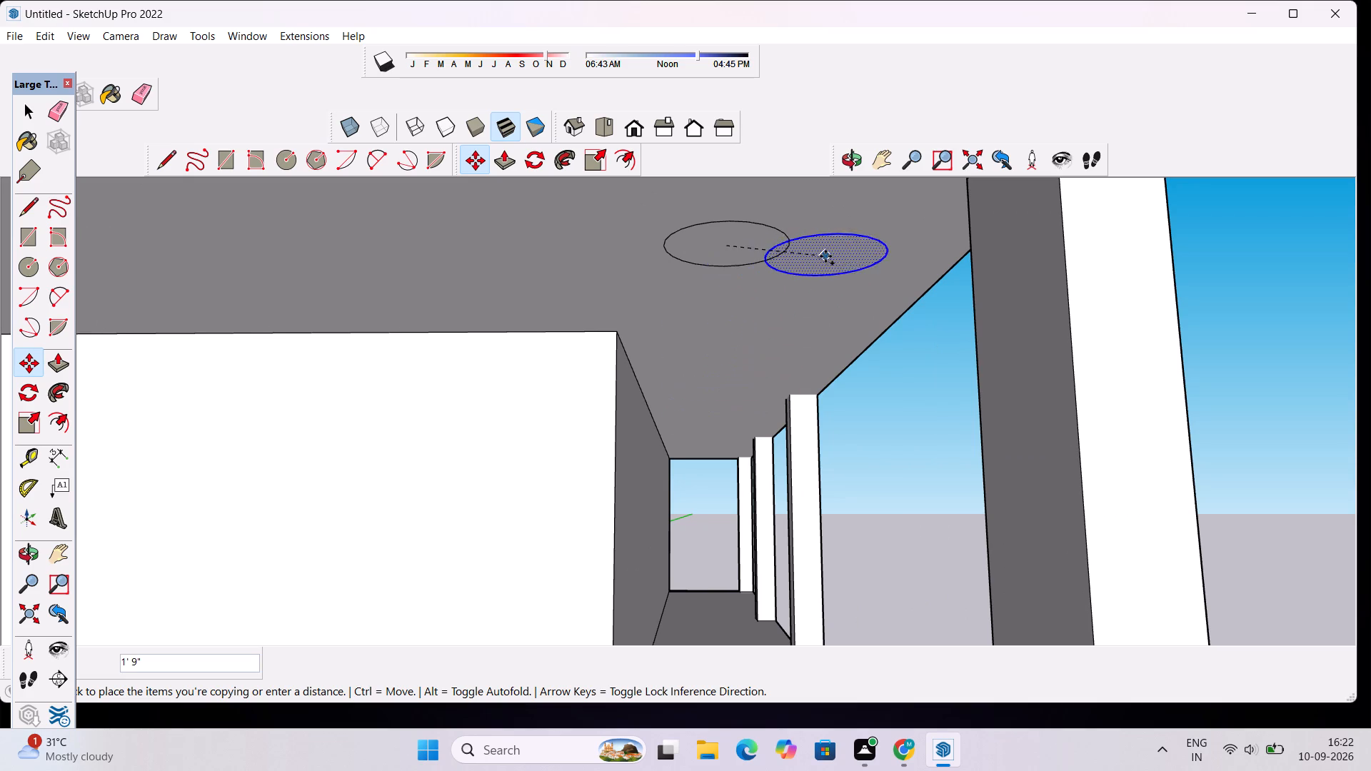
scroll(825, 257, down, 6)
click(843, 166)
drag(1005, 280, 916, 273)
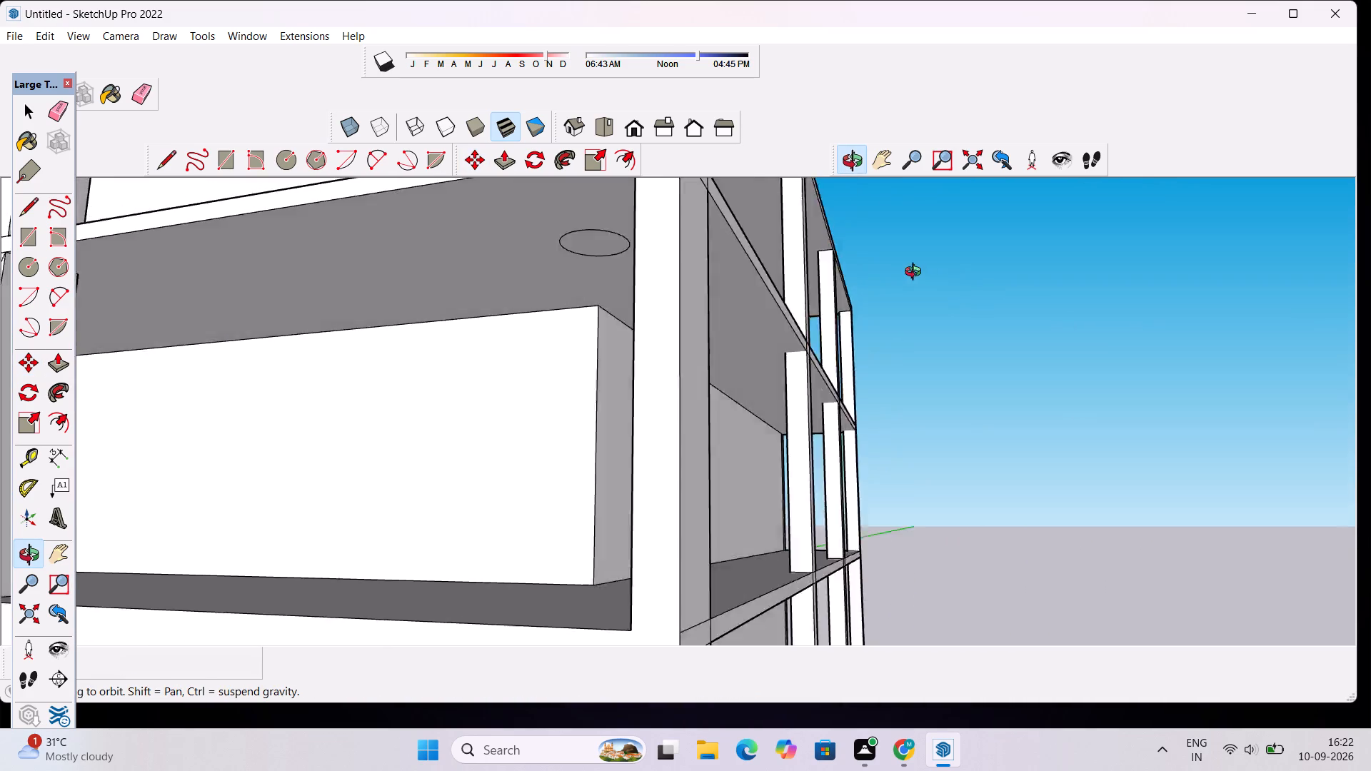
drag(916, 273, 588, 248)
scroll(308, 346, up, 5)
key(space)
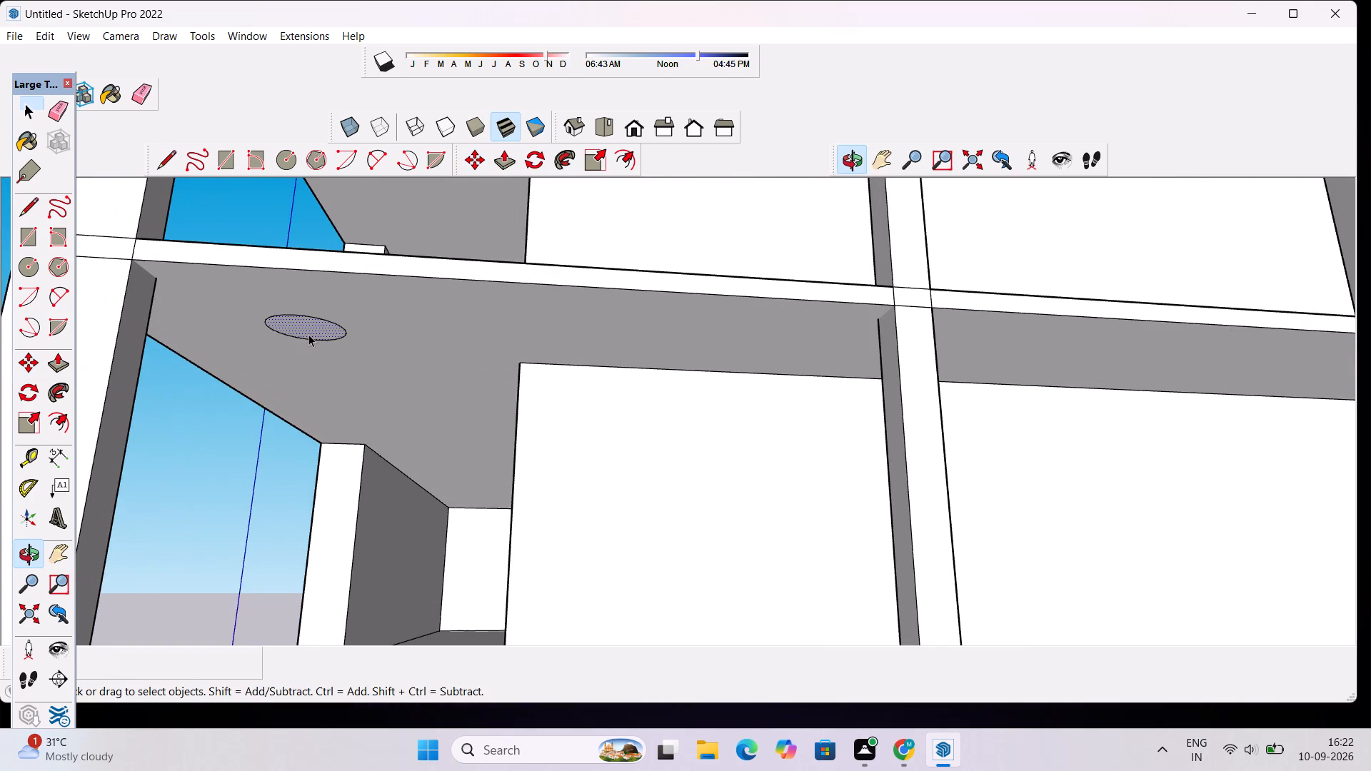
Copy the ceiling circle about 3' 6" along the slab toward the middle bay, and copy that one again about 4' further.
double_click(308, 333)
key(m)
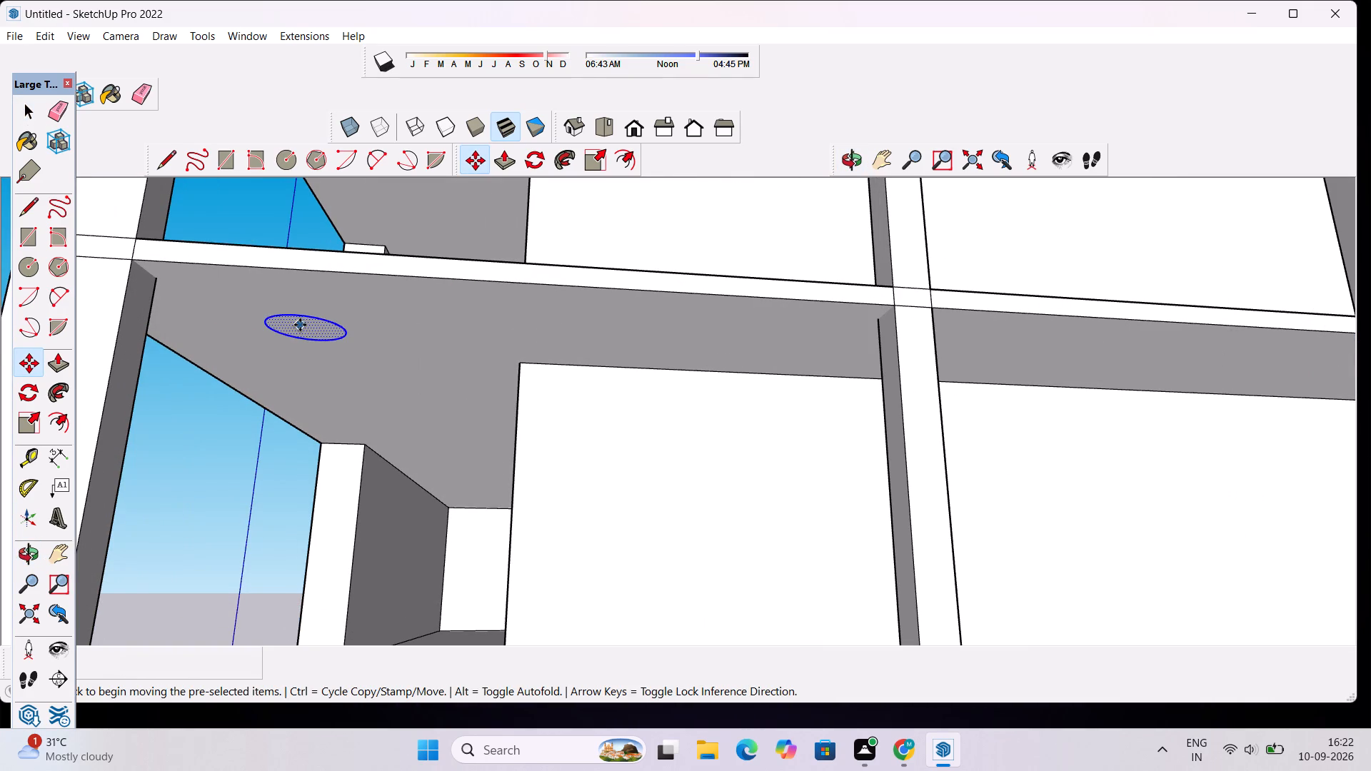
click(300, 325)
click(433, 341)
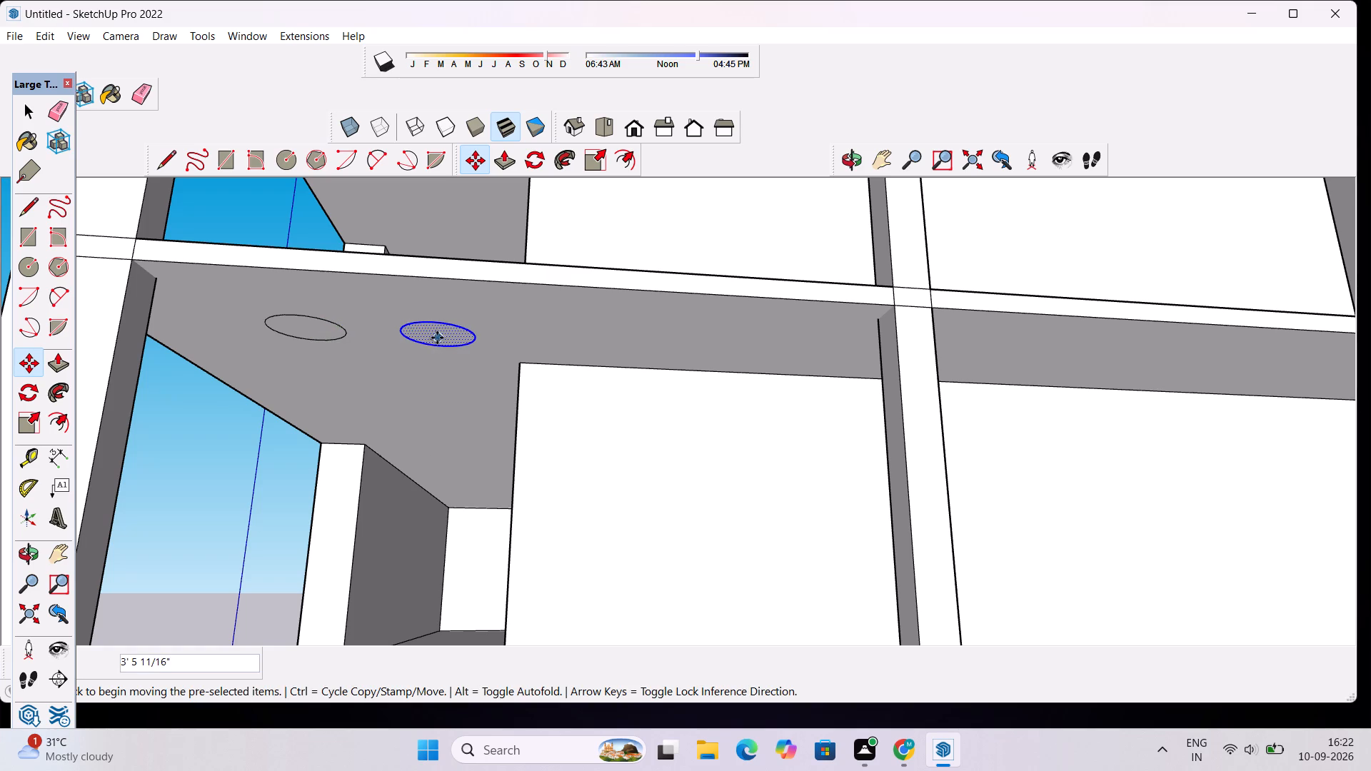
click(437, 338)
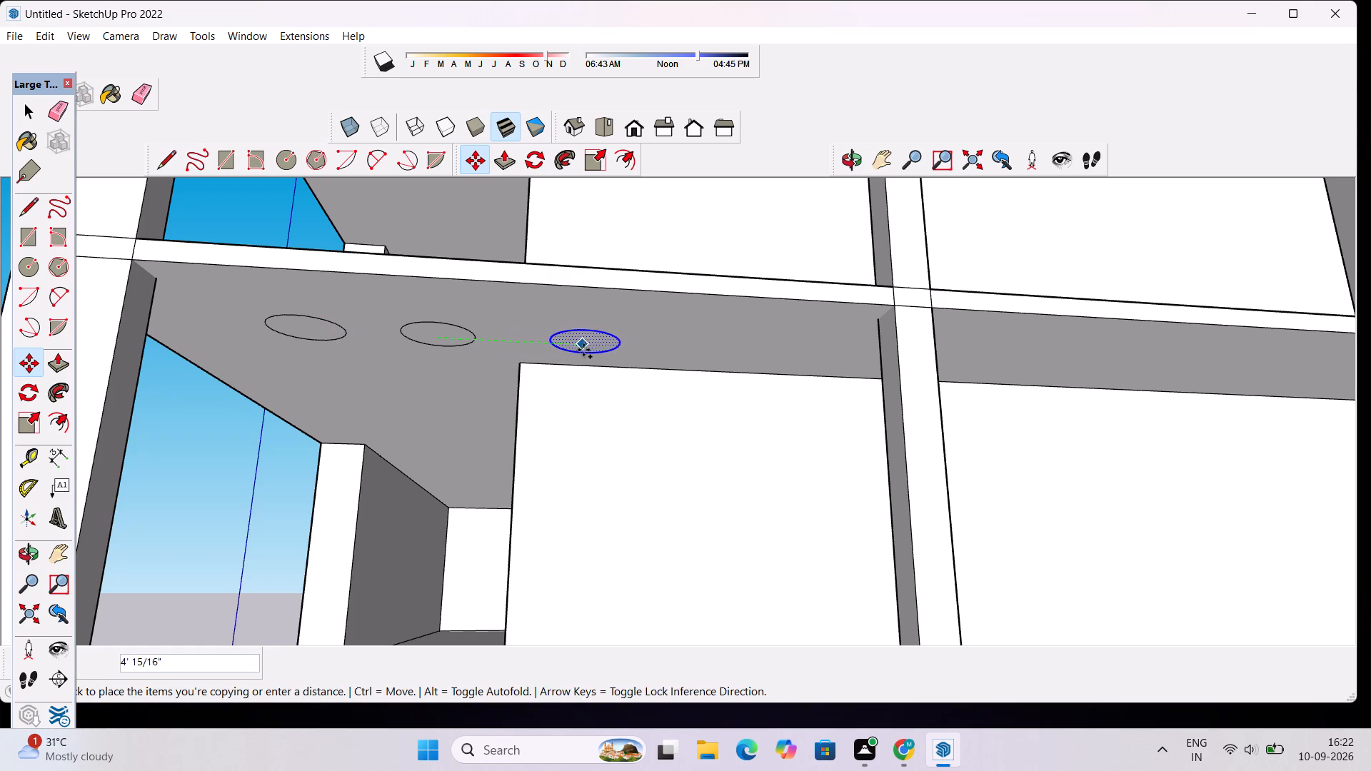
click(591, 349)
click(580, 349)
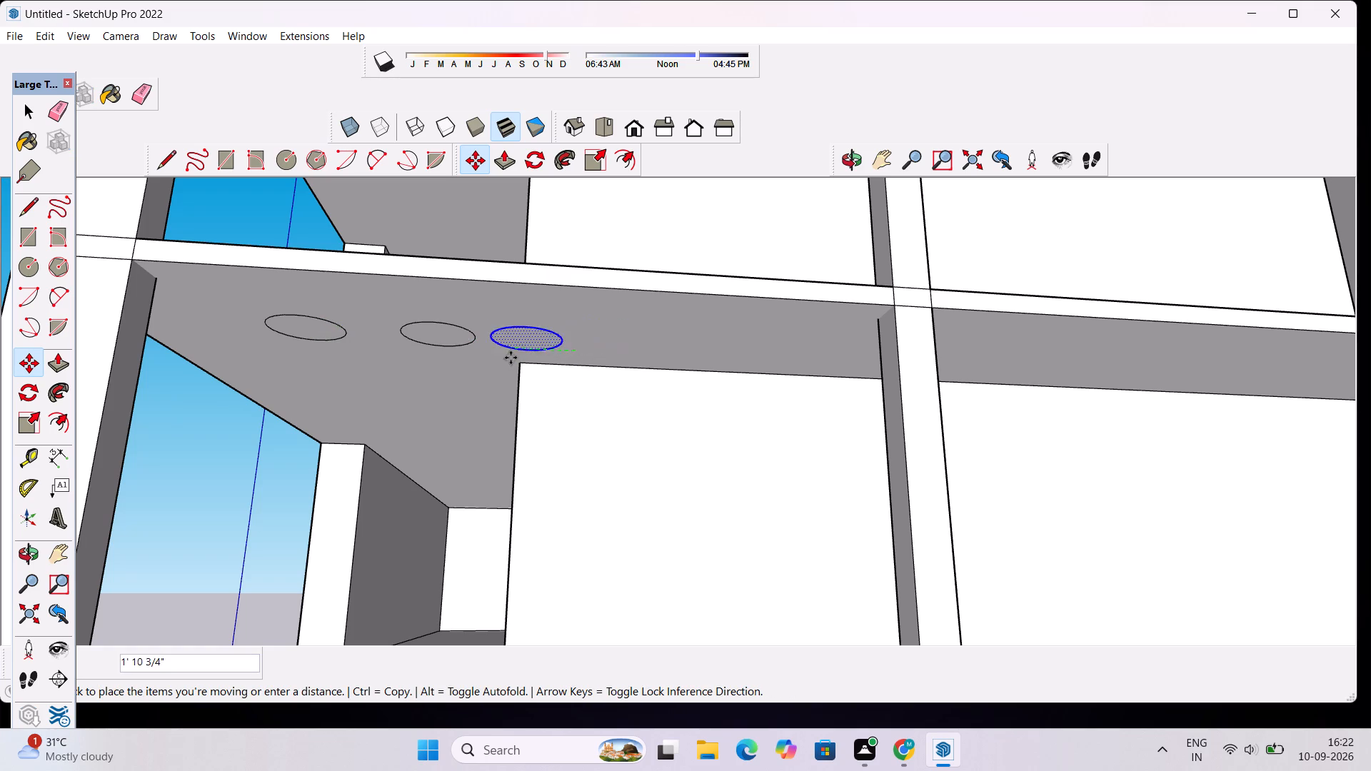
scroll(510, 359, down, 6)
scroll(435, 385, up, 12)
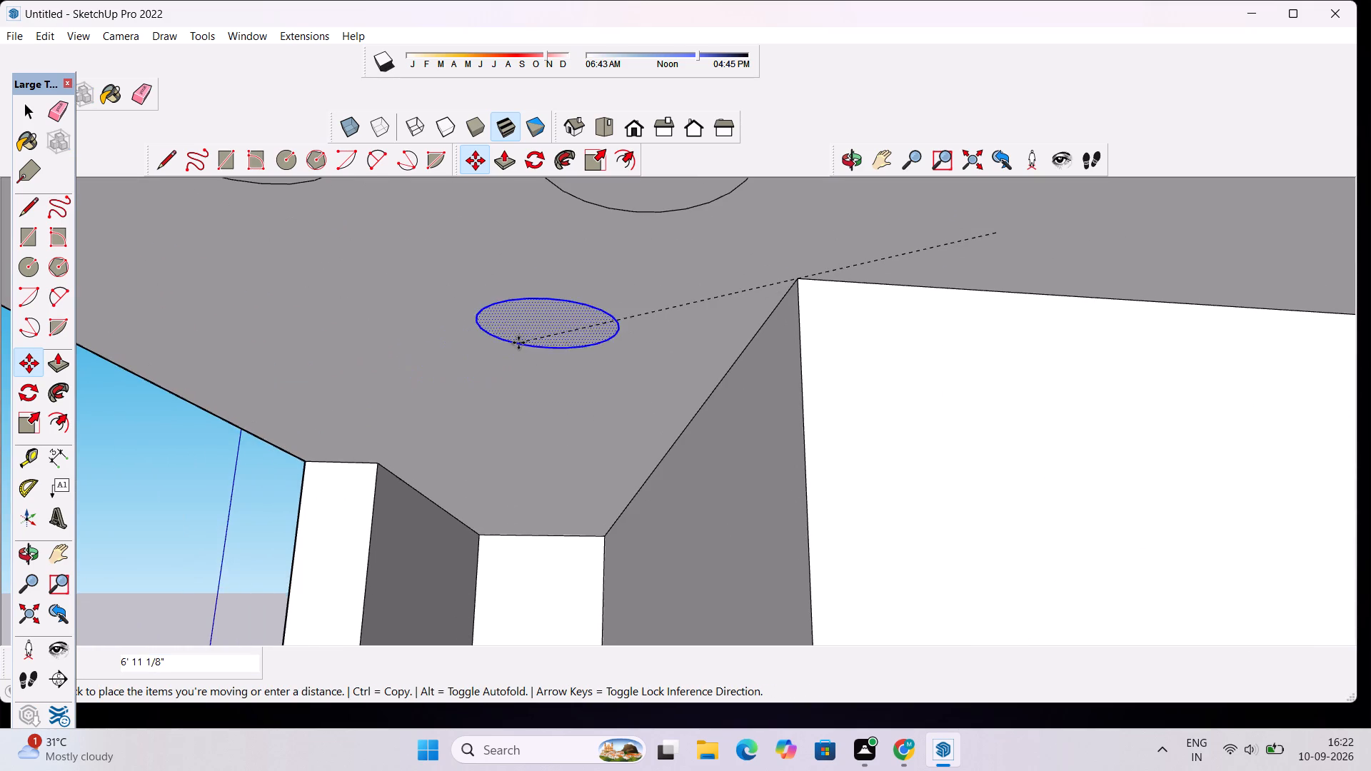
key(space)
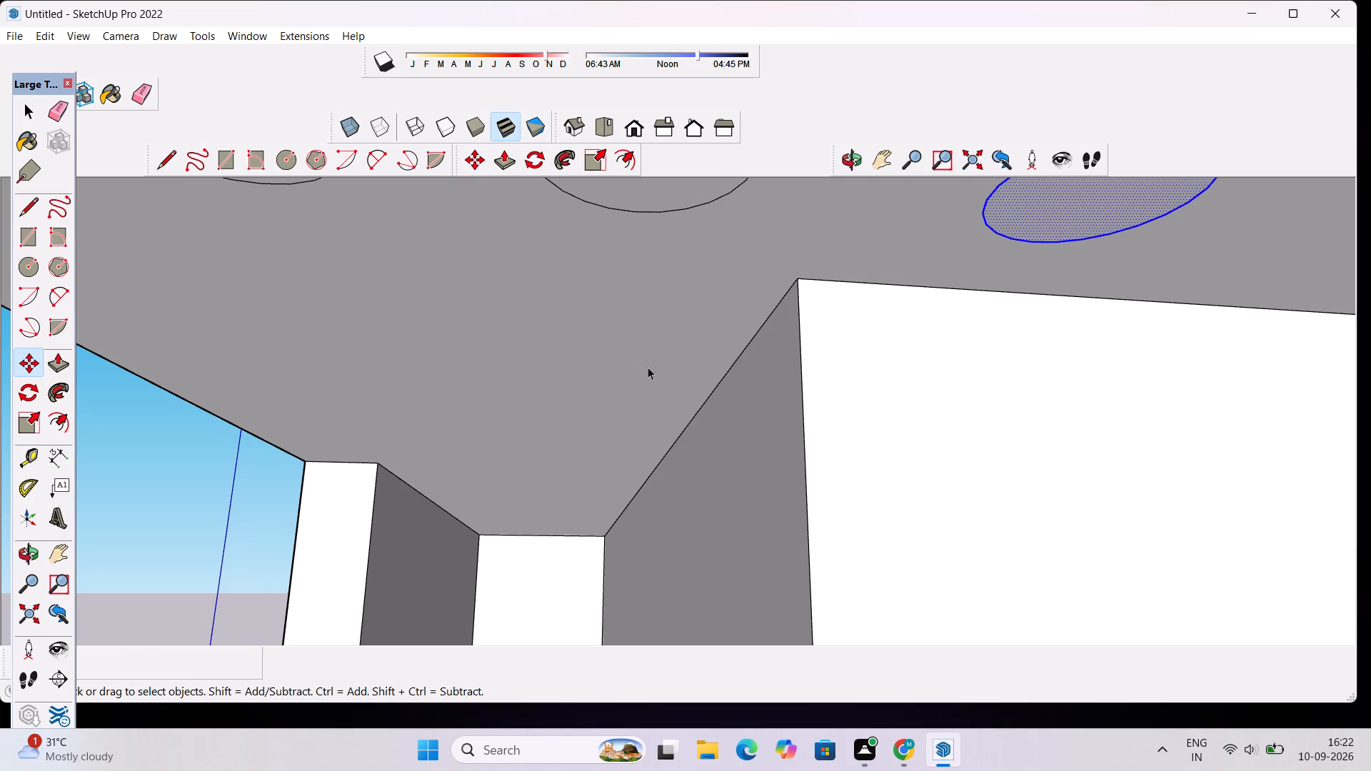
Move the third ceiling circle about 14' 11 5/16" along the green axis to the middle bay's ceiling.
click(848, 166)
scroll(672, 337, down, 5)
drag(568, 363, 651, 356)
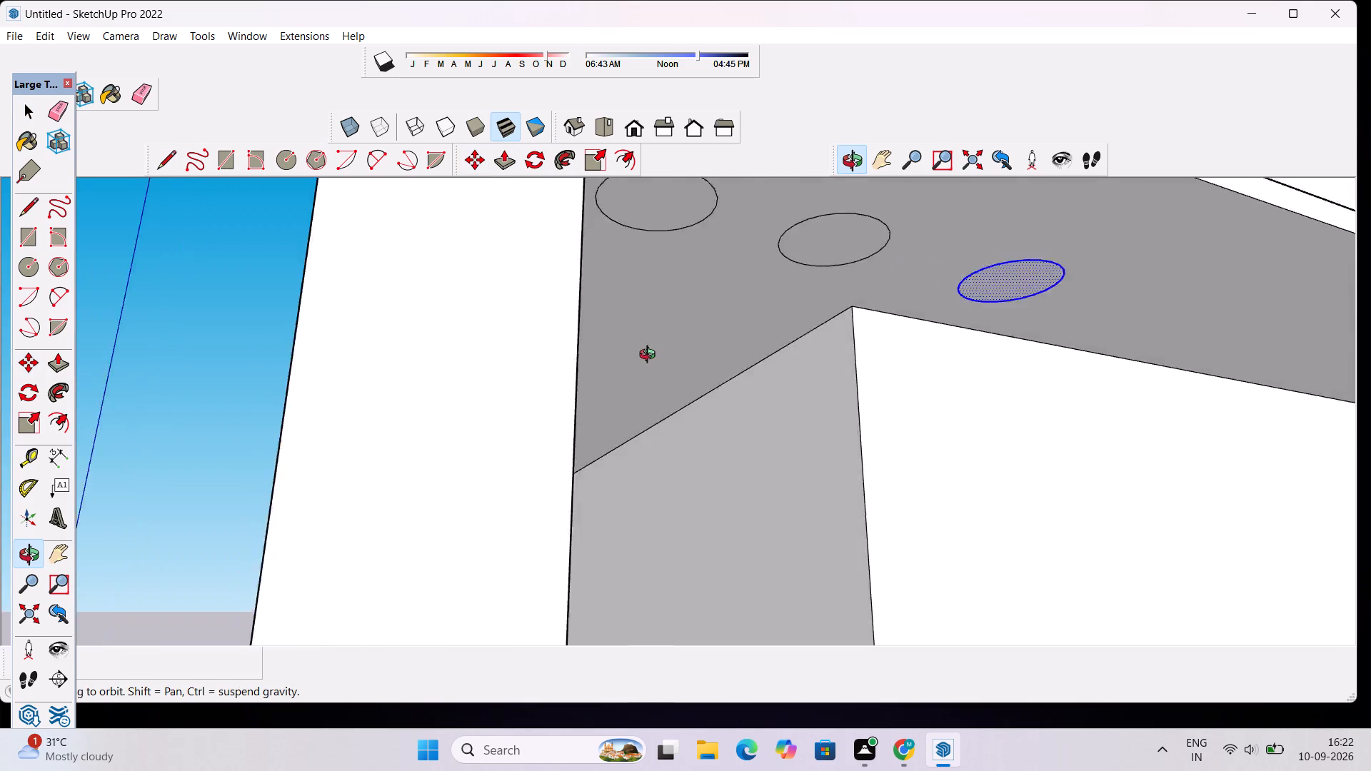
drag(651, 356, 851, 381)
scroll(862, 368, down, 4)
drag(860, 370, 930, 408)
scroll(1104, 437, up, 3)
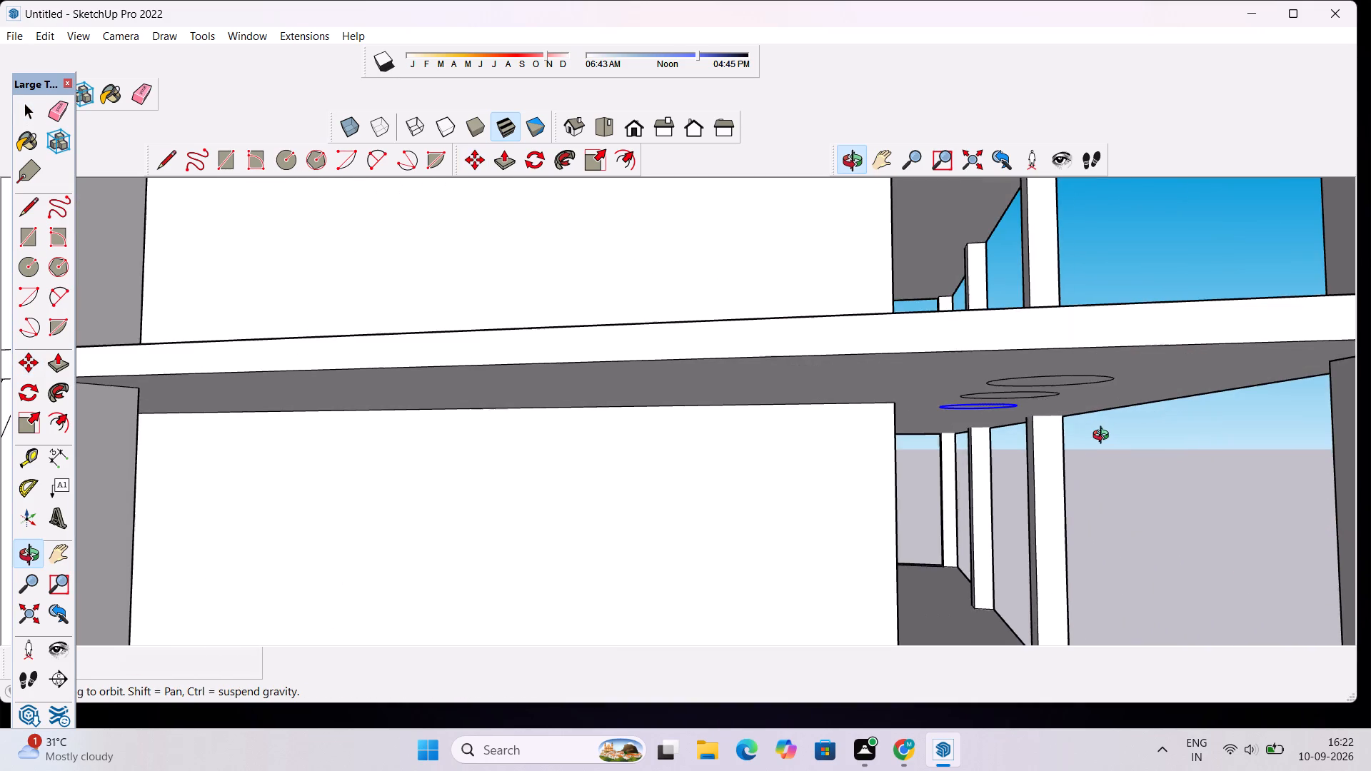
drag(1055, 419, 1030, 399)
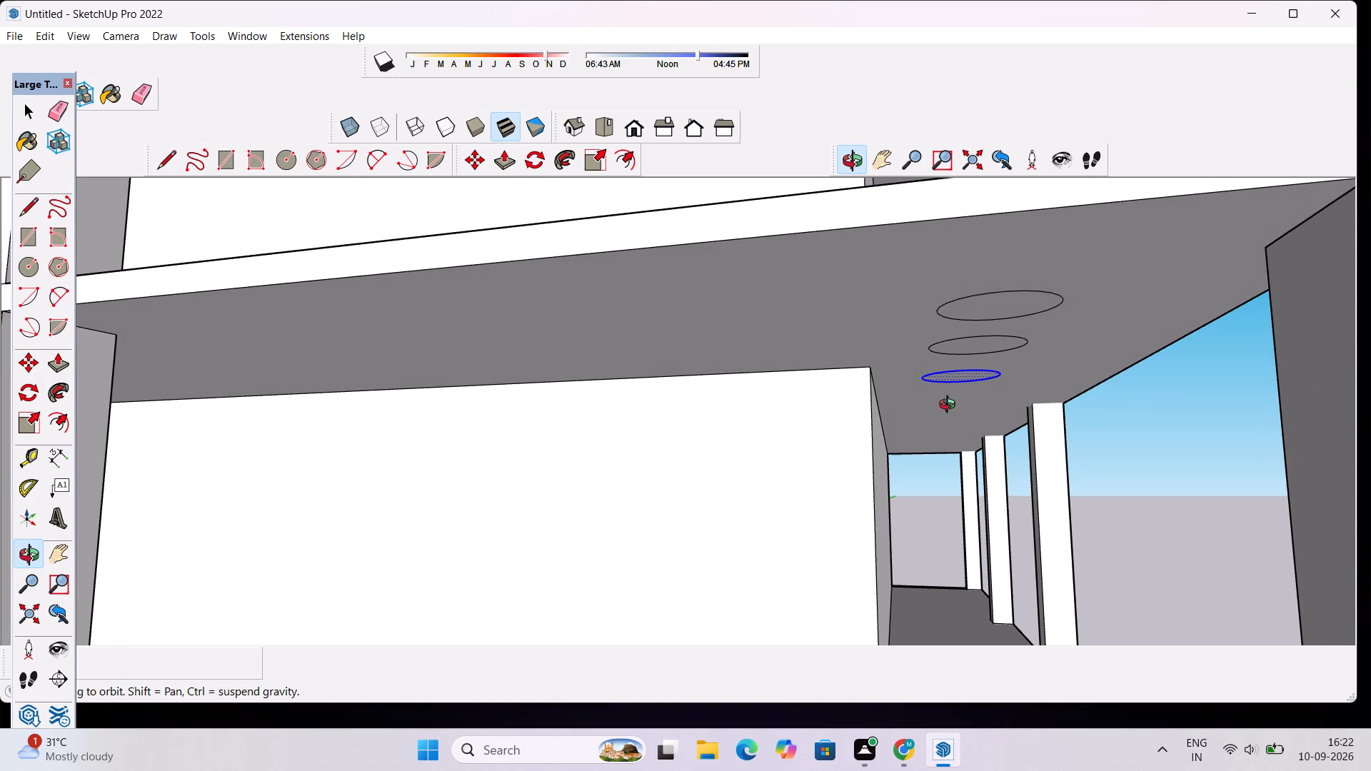
drag(1167, 384, 873, 376)
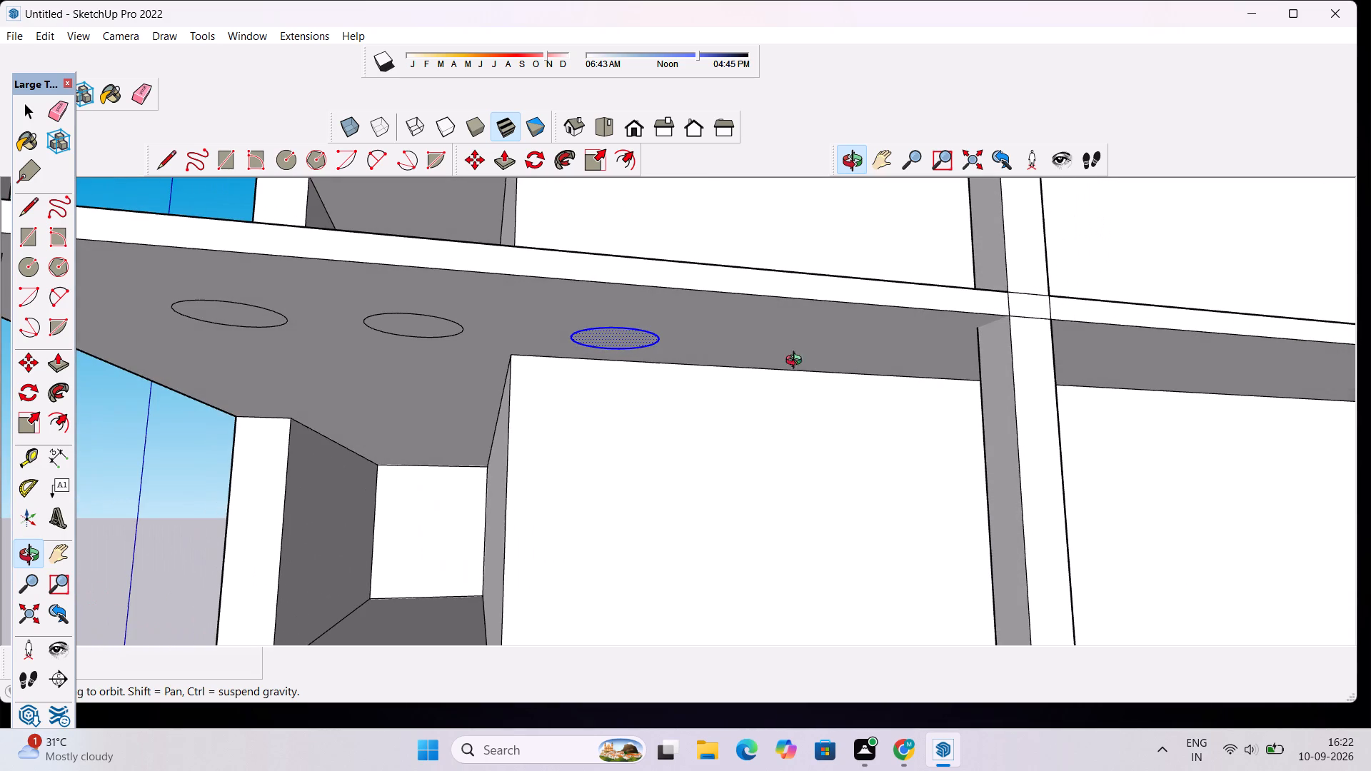
drag(556, 373, 548, 377)
key(m)
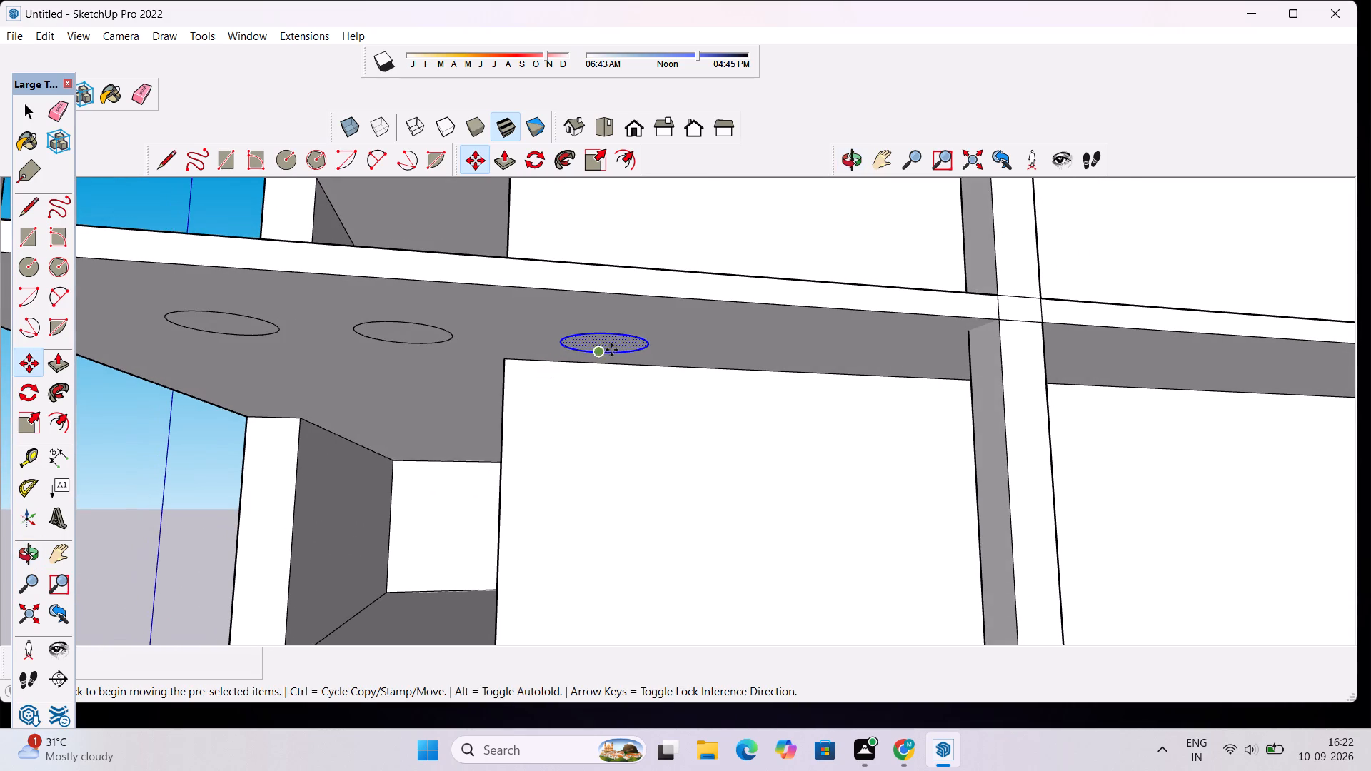
click(645, 351)
scroll(710, 353, down, 5)
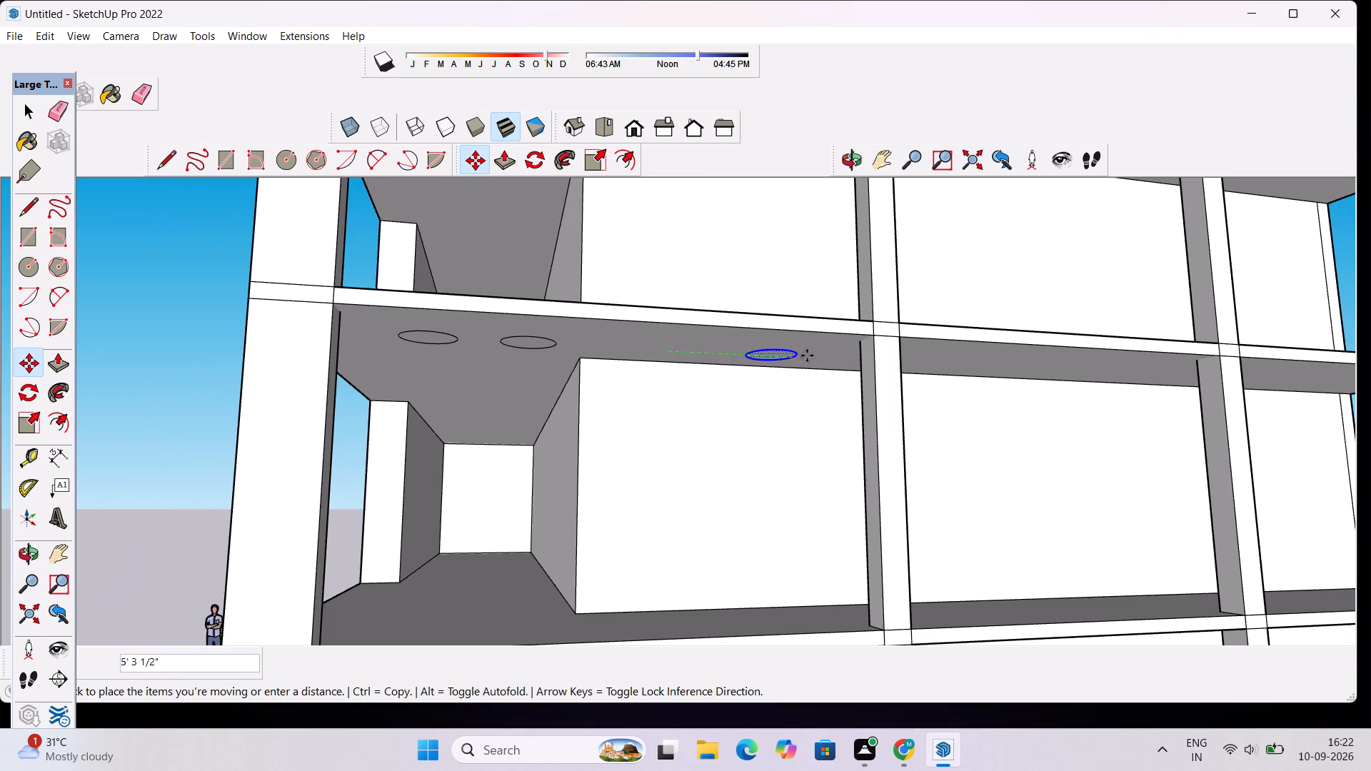
click(1008, 365)
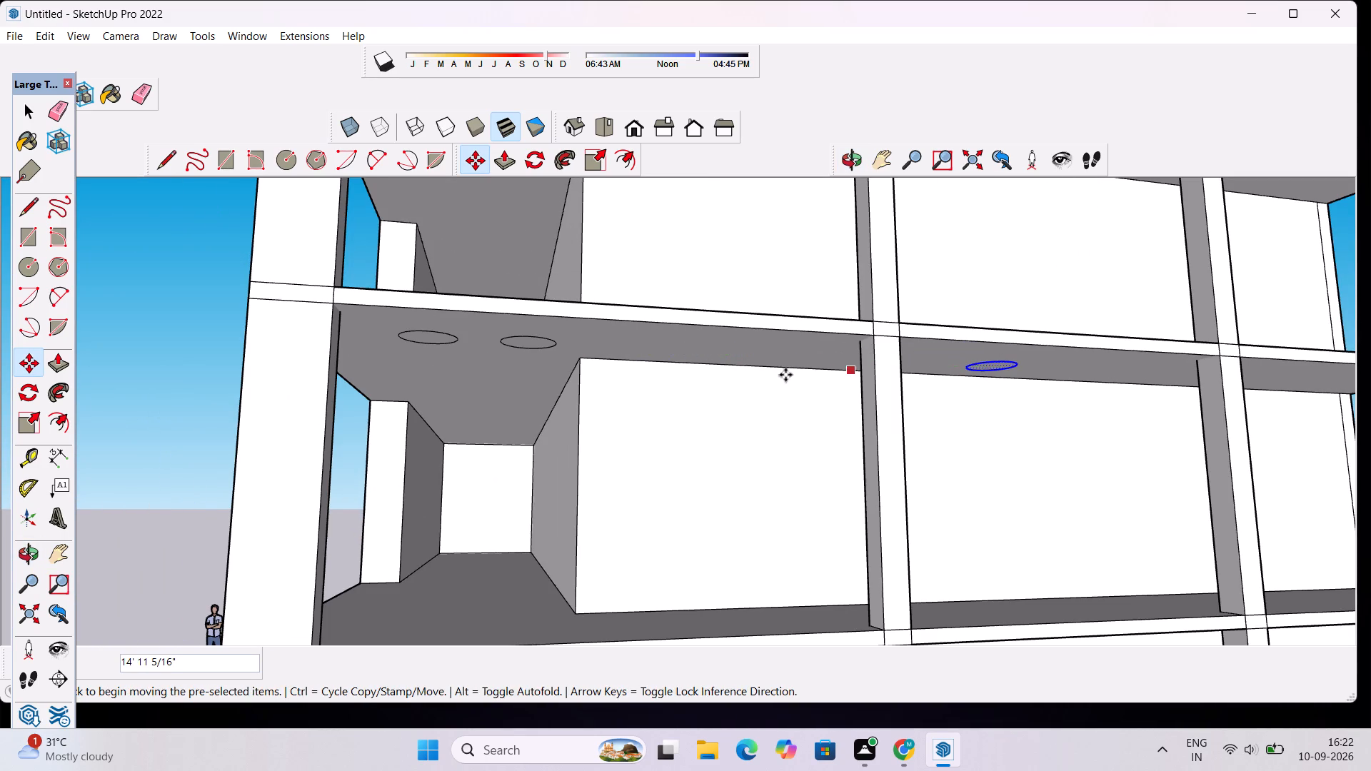
Move the second ceiling circle along the green axis to the ceiling area between the side corridor and the first upright.
key(space)
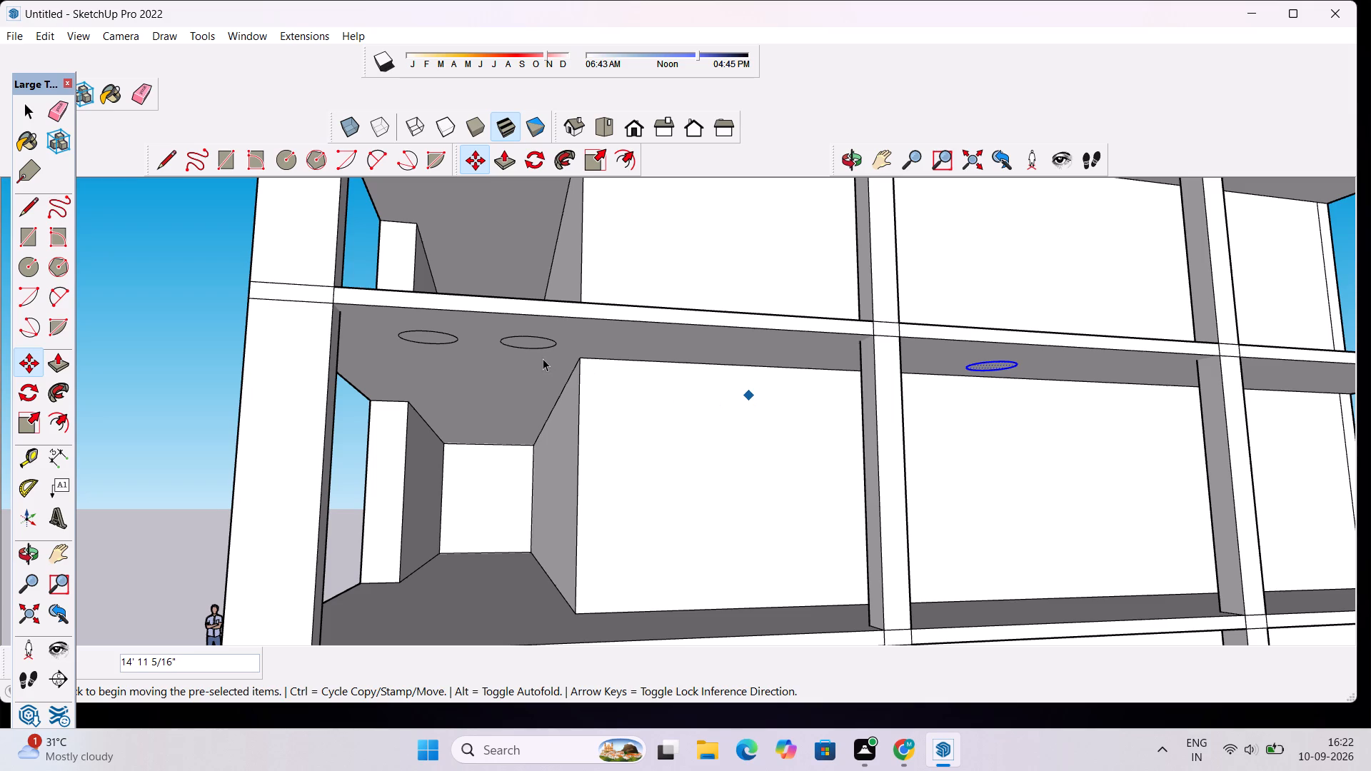
double_click(532, 344)
key(m)
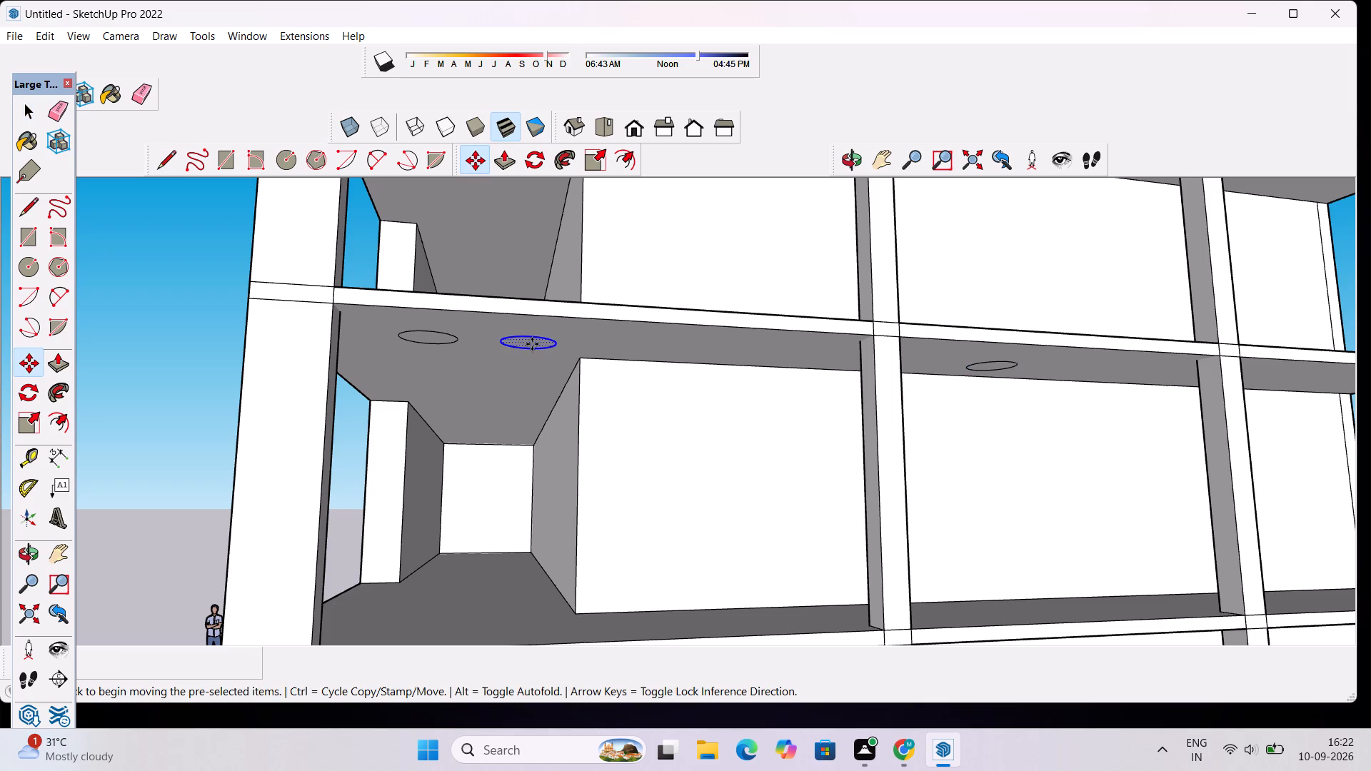
click(532, 344)
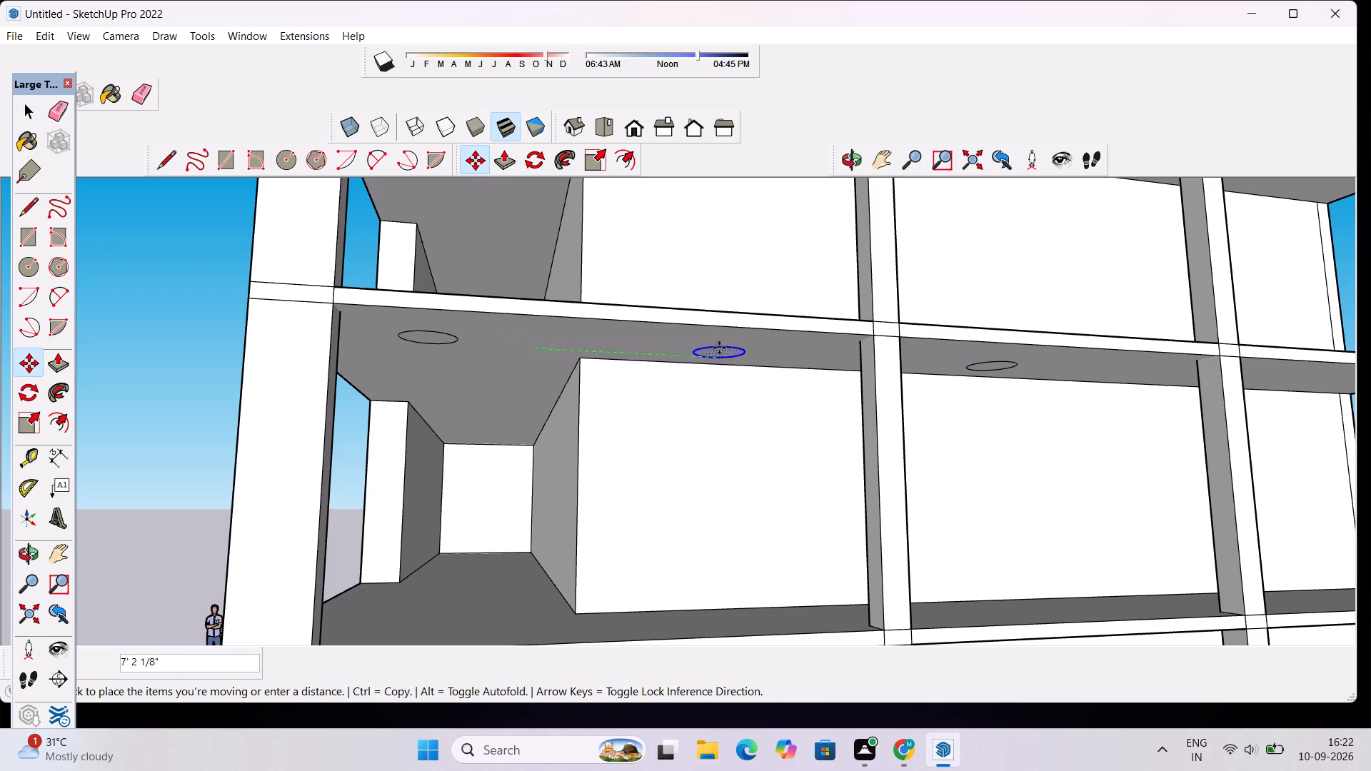
click(733, 348)
Copy the circle beside the first upright about 27' 5 11/16" along the same ceiling into the far bay.
scroll(857, 353, down, 2)
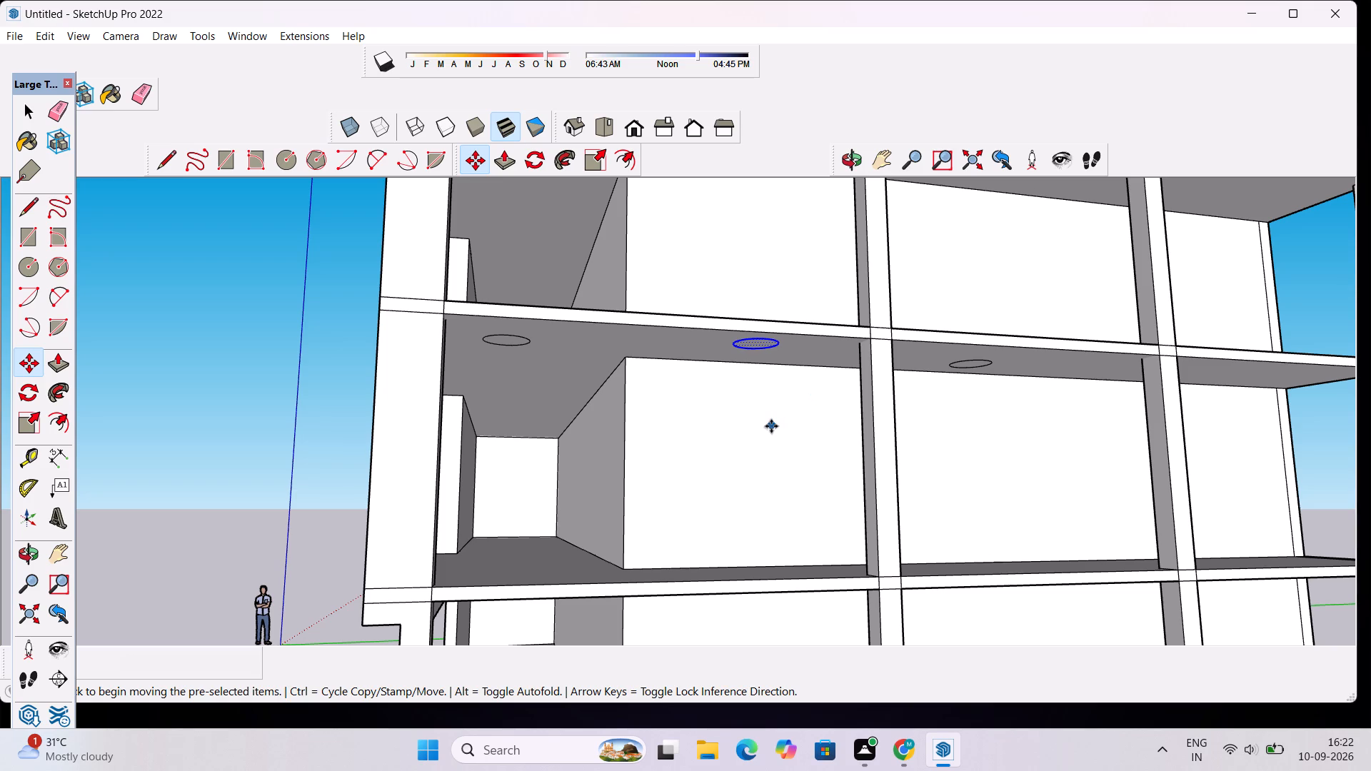
click(848, 168)
drag(910, 377, 876, 375)
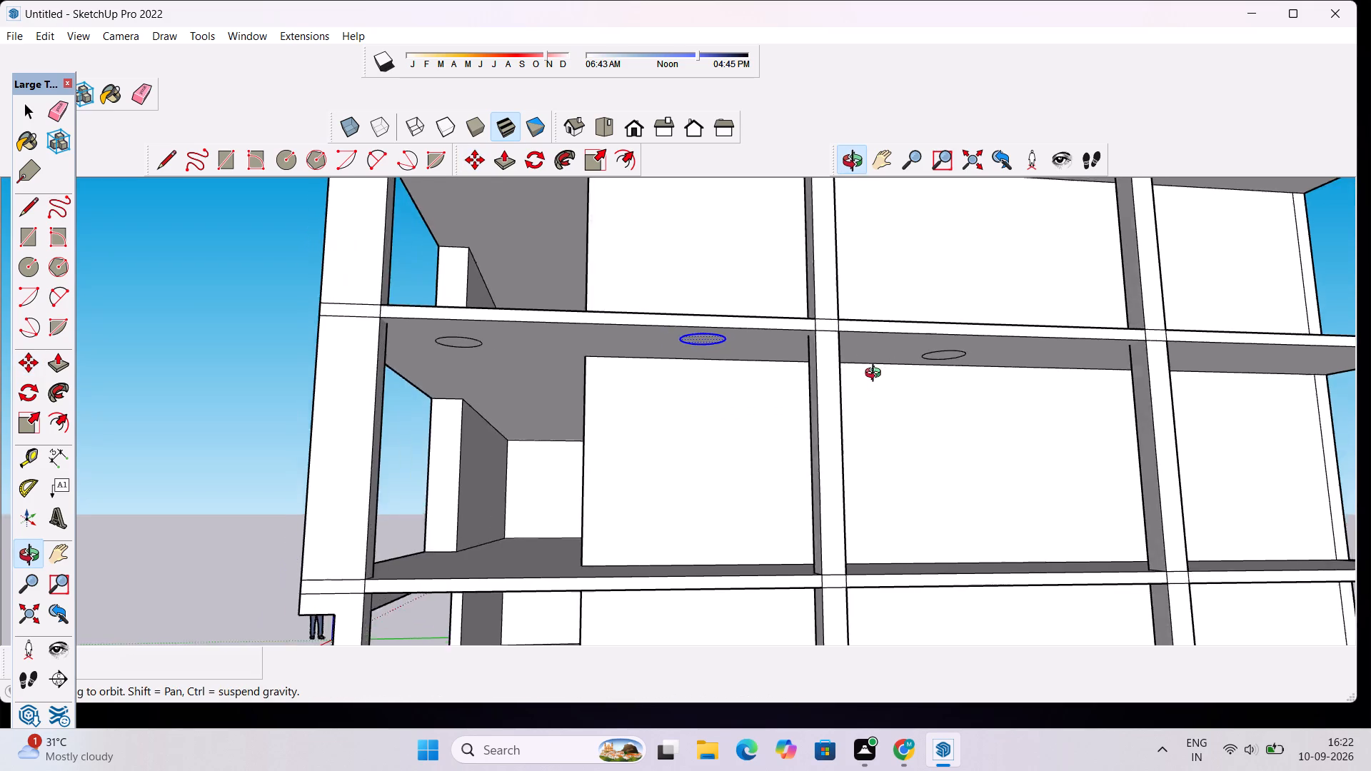
drag(876, 375, 813, 351)
scroll(845, 332, down, 4)
drag(1047, 390, 1025, 402)
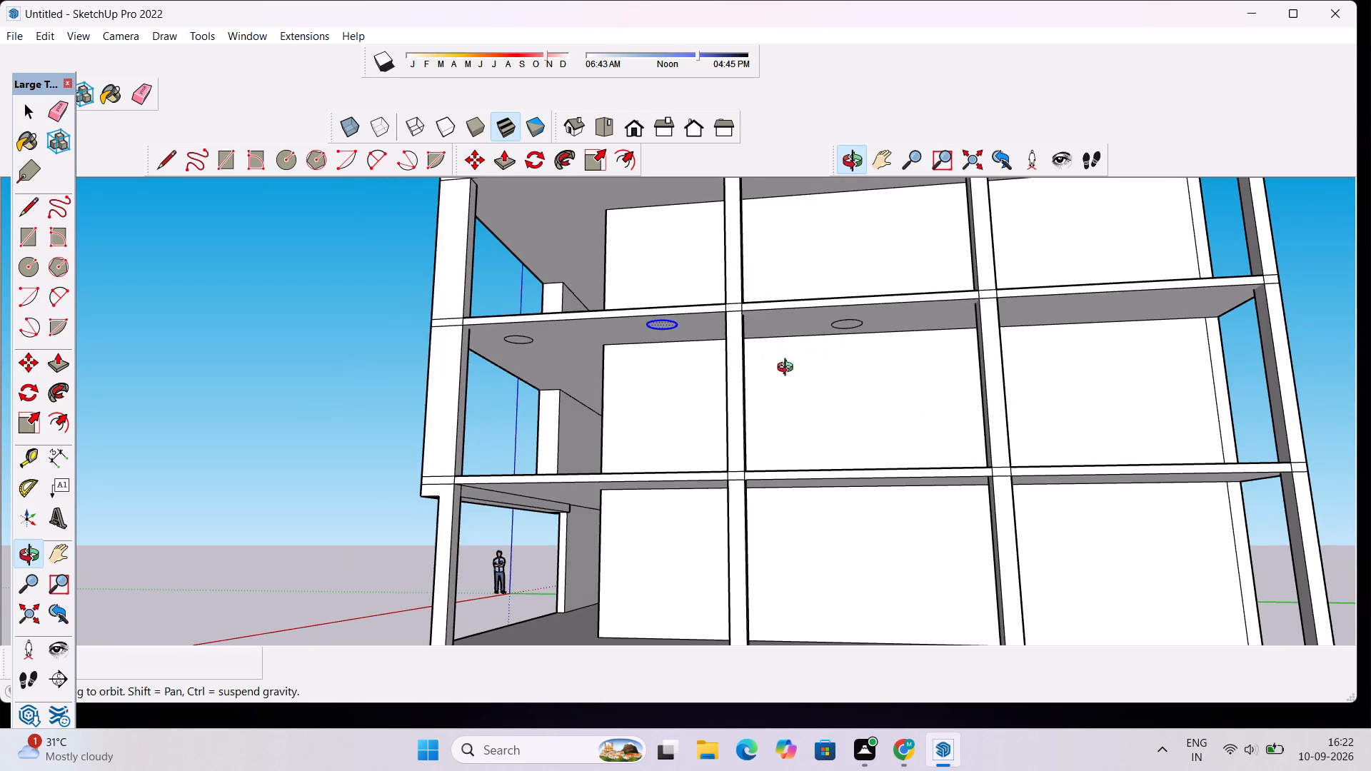
scroll(673, 348, up, 4)
key(m)
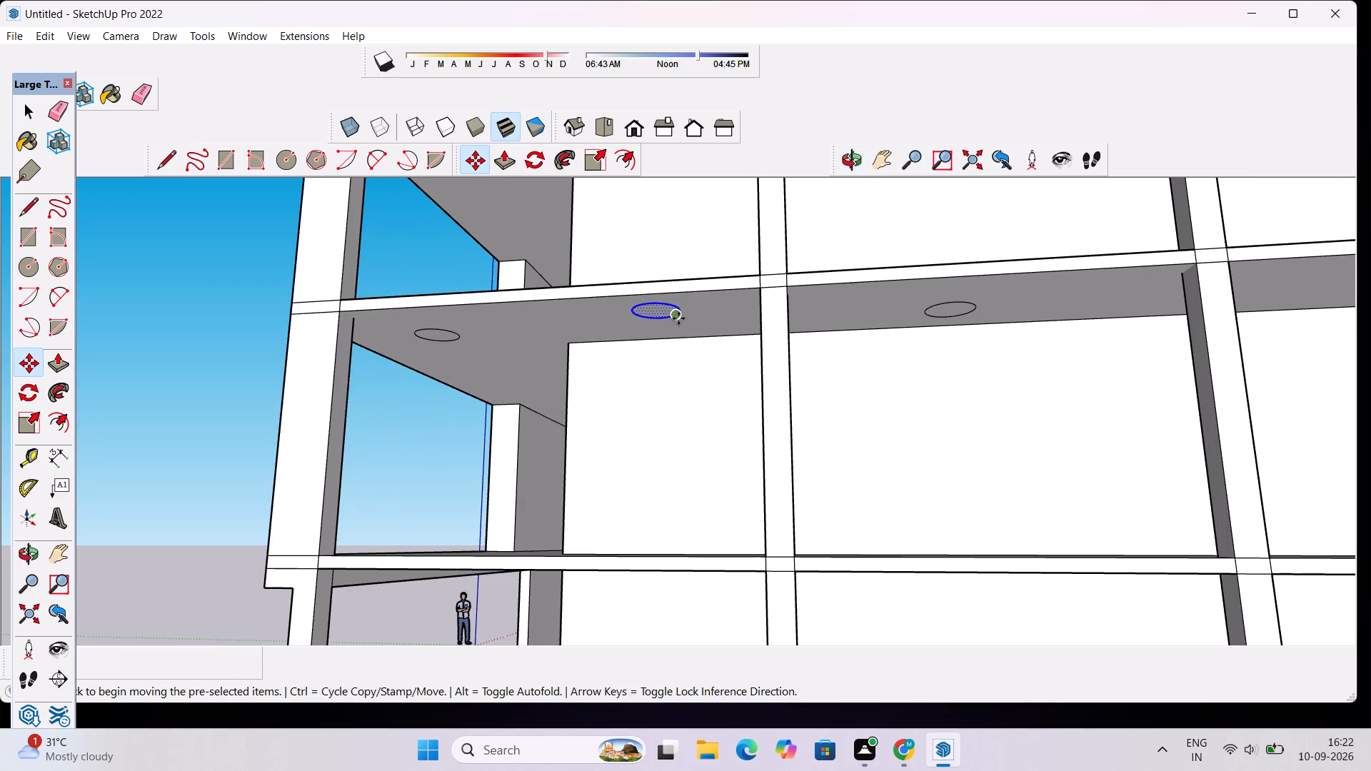
click(679, 316)
scroll(793, 323, down, 5)
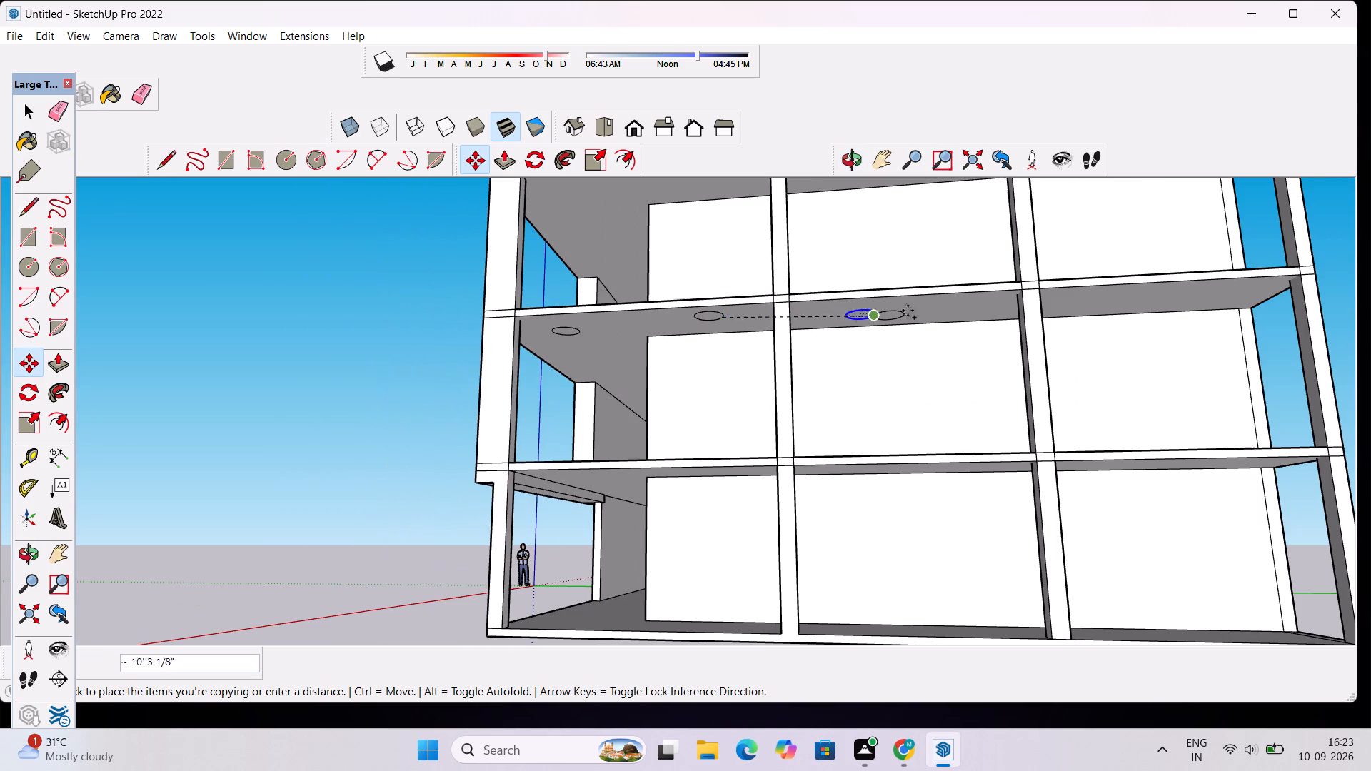
scroll(1138, 296, up, 2)
click(1166, 296)
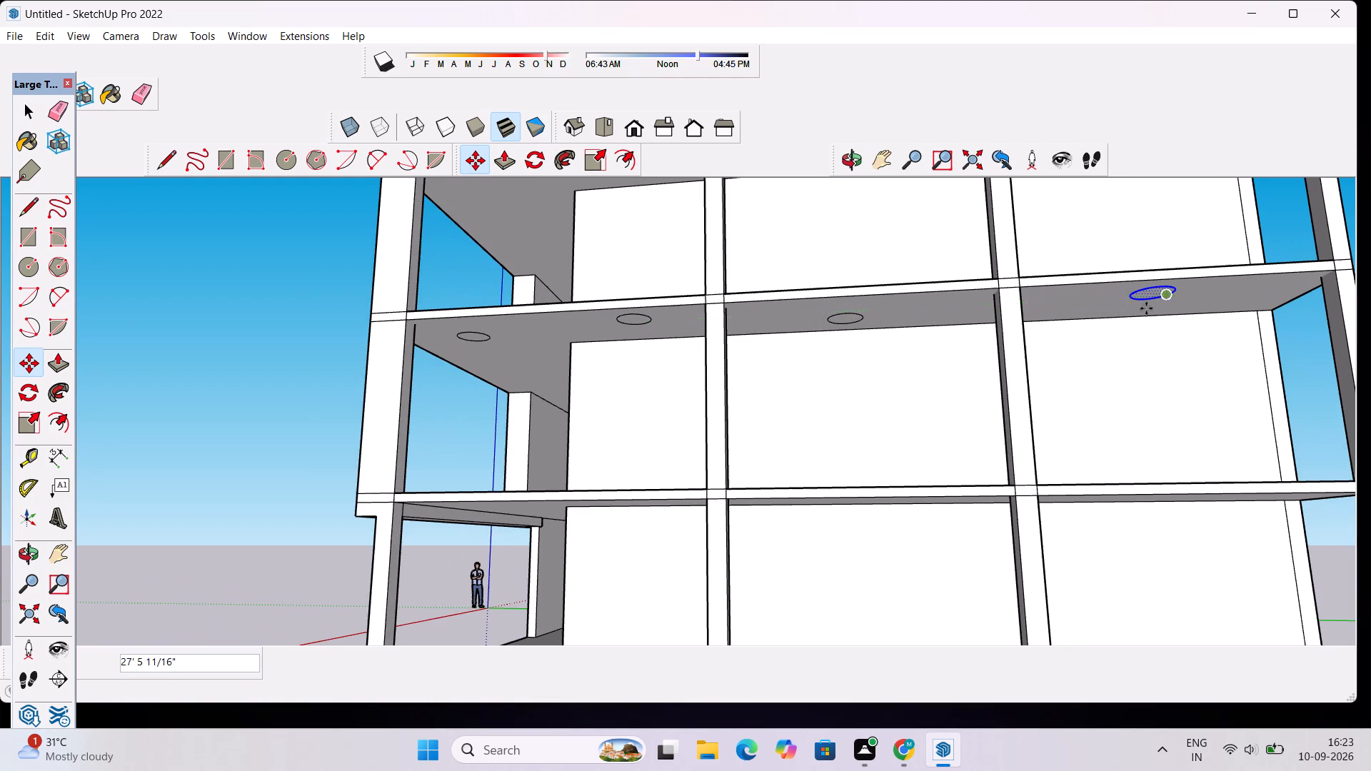
Copy the far bay's circle about 10' 7 11/16" down onto the ceiling of the storey below.
click(1148, 298)
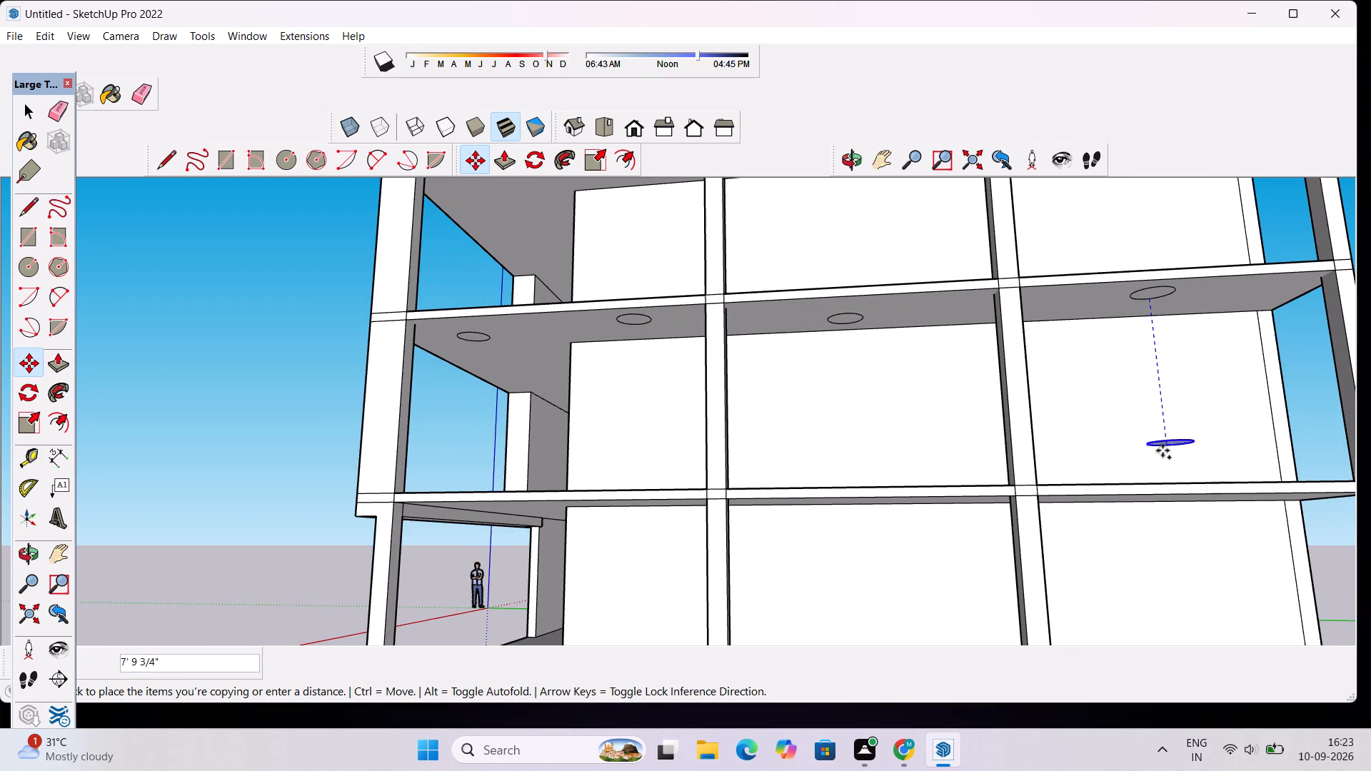
scroll(1165, 502, up, 9)
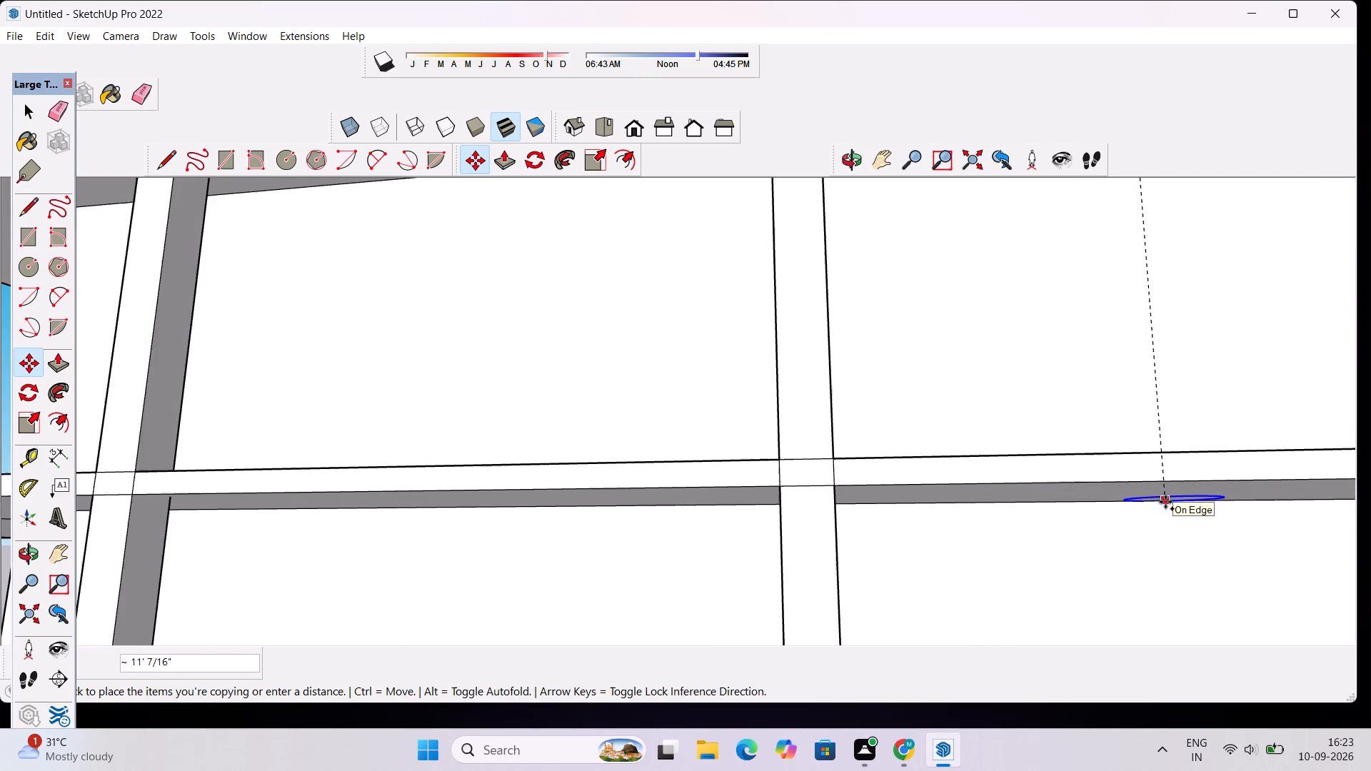
scroll(1165, 502, up, 8)
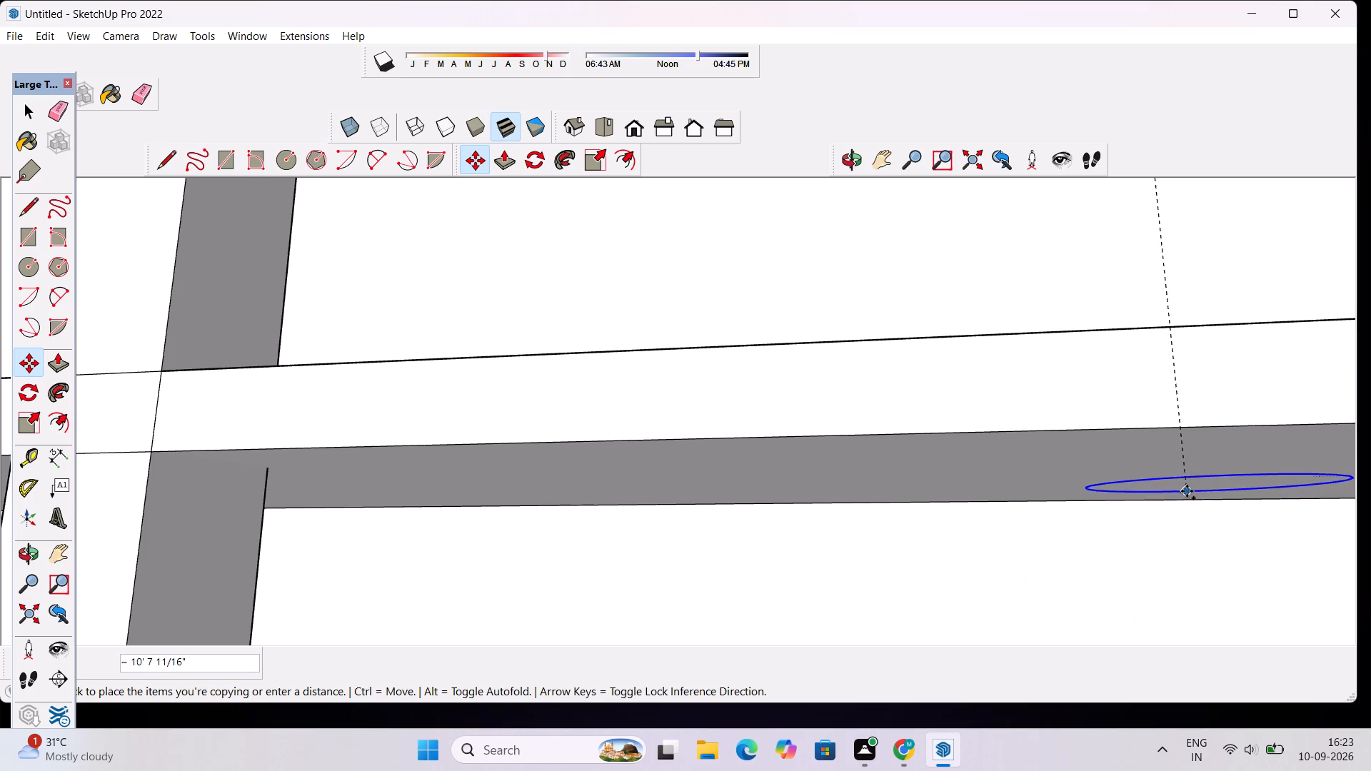
click(1187, 491)
Copy the lower storey's circle about 14' 9 7/16" to the middle bay's ceiling, and copy that one on to the corridor-side bay.
scroll(1065, 463, down, 19)
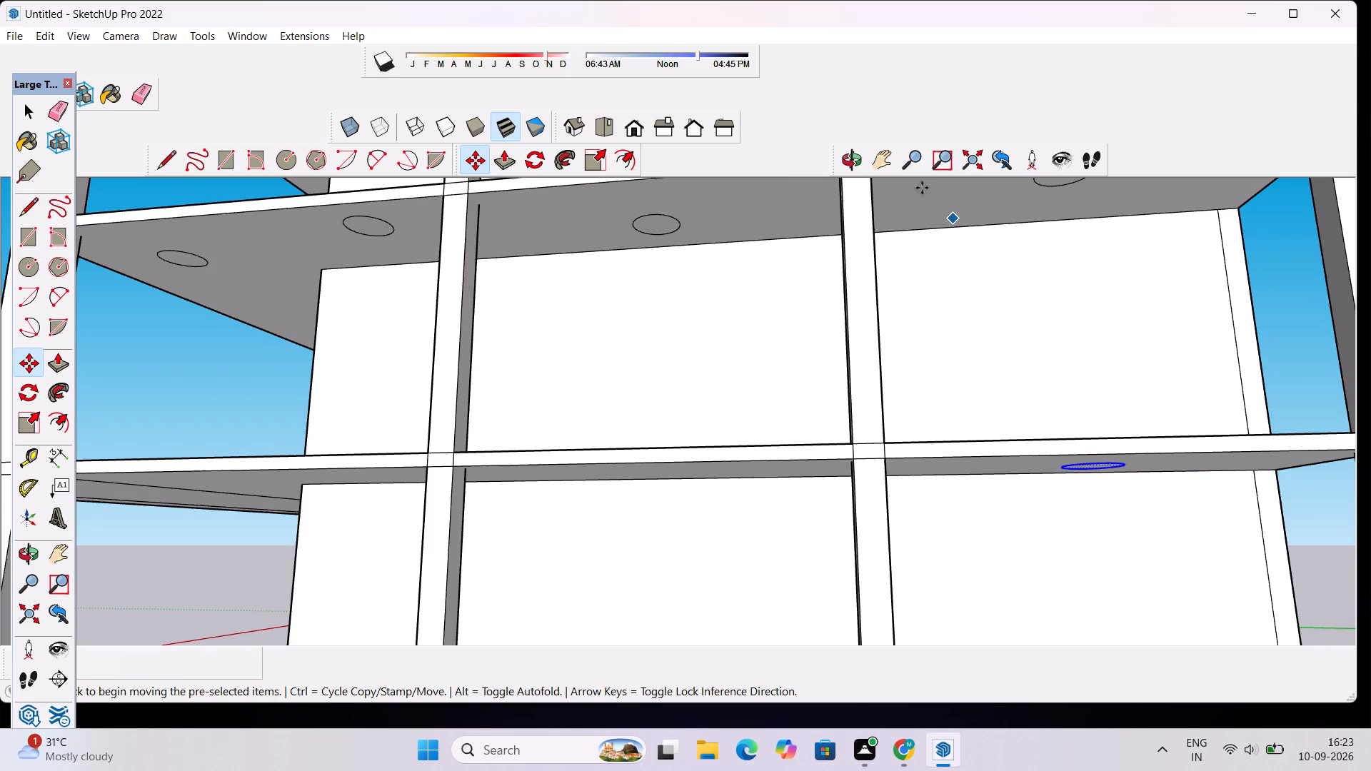
click(848, 161)
drag(946, 439, 952, 340)
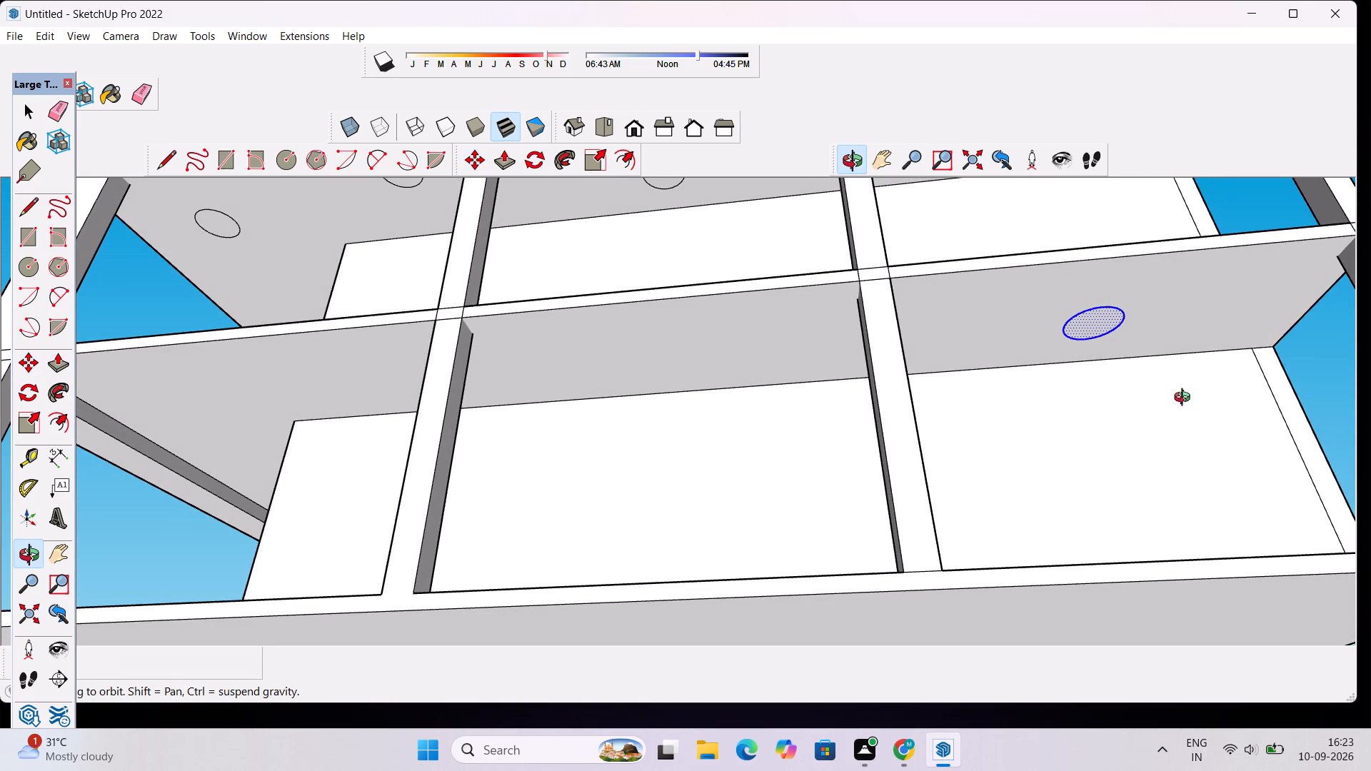
drag(870, 328, 888, 383)
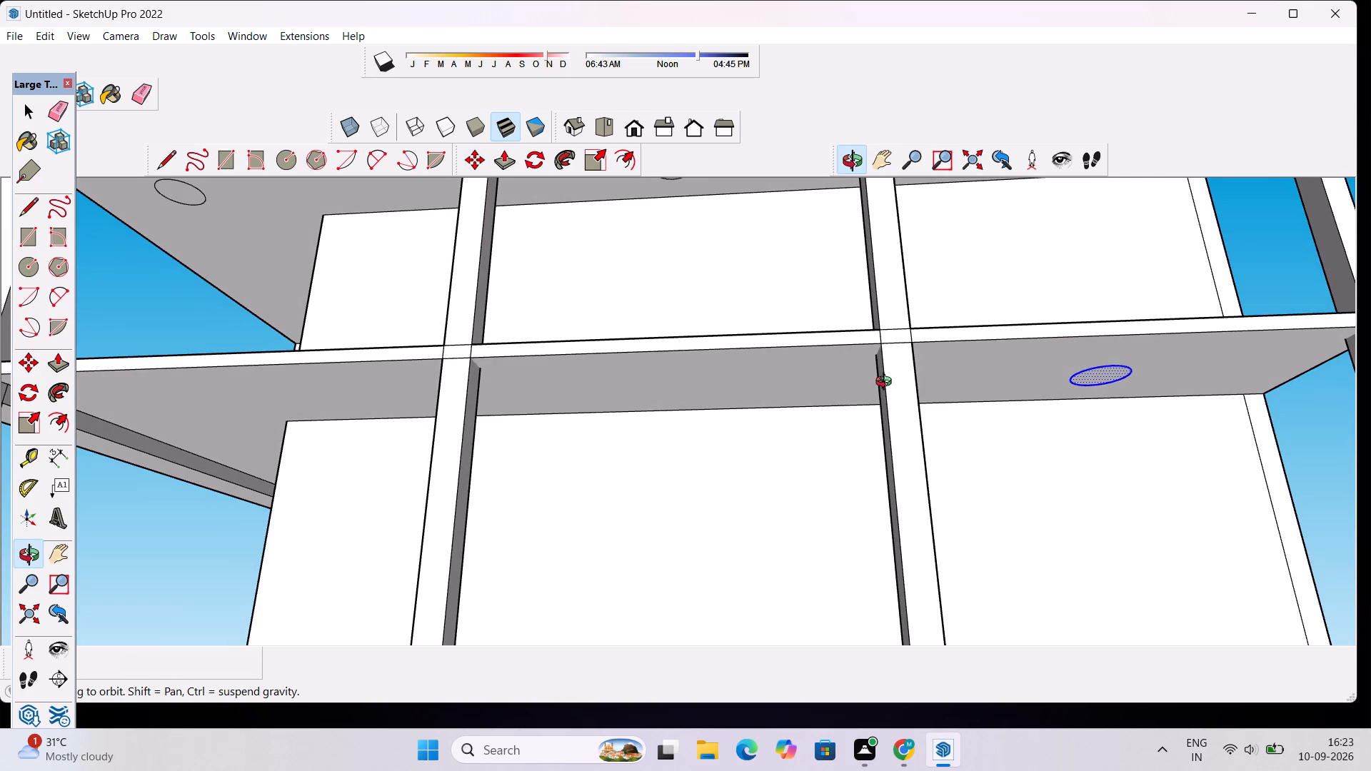
key(m)
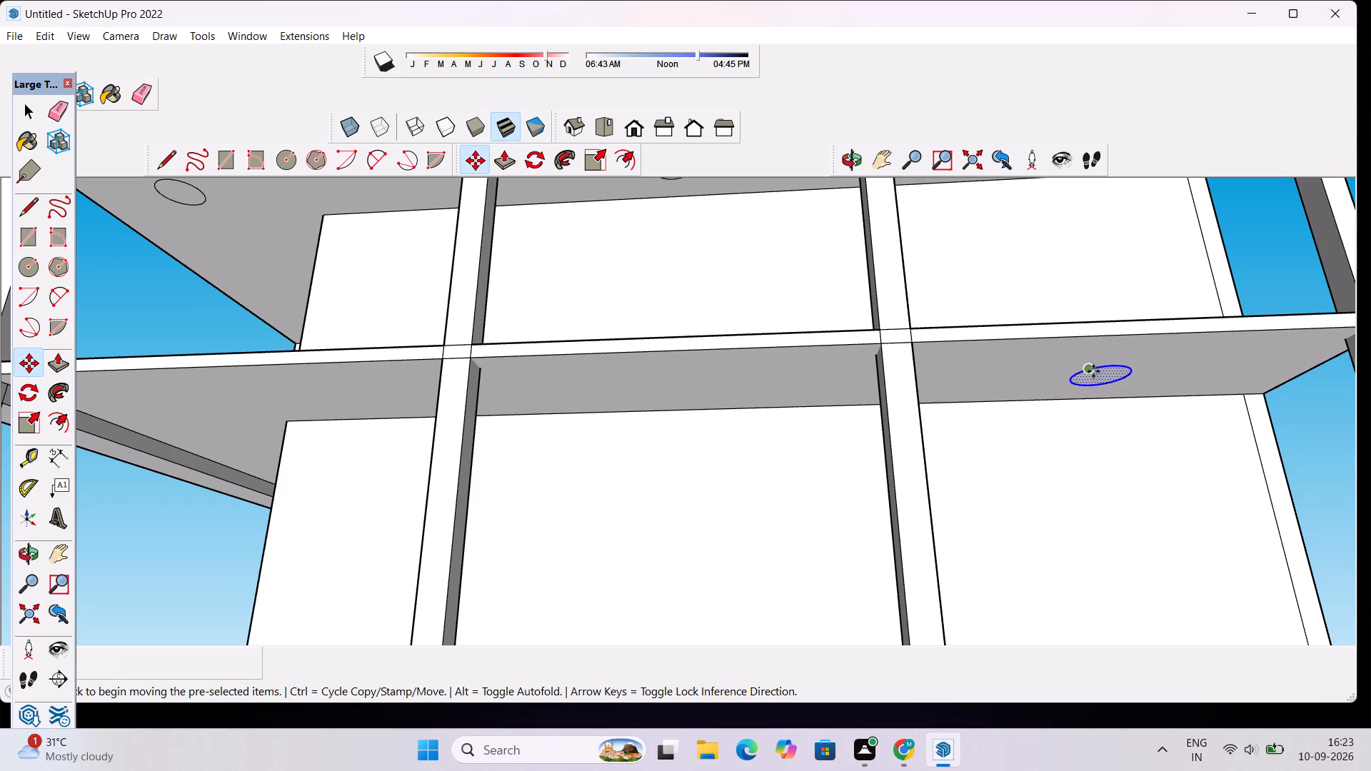
click(1095, 376)
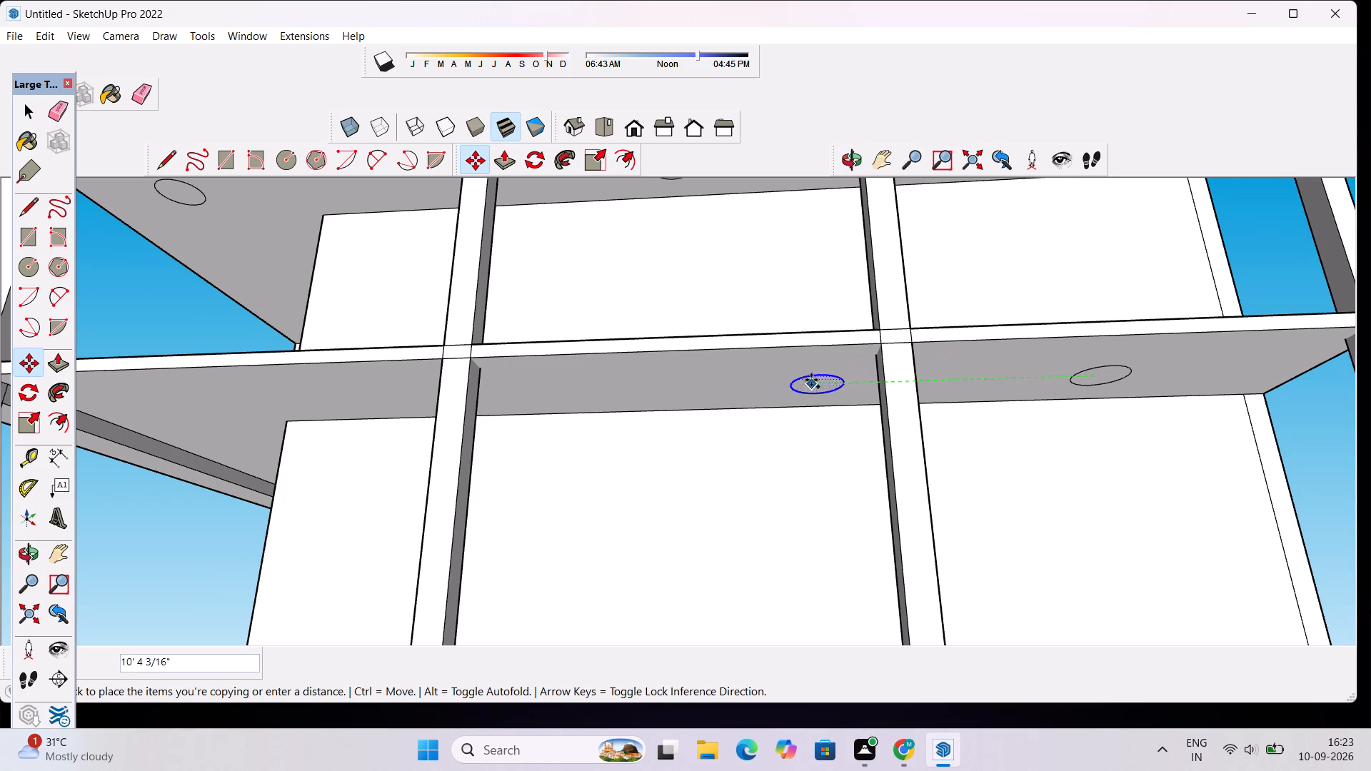
click(695, 380)
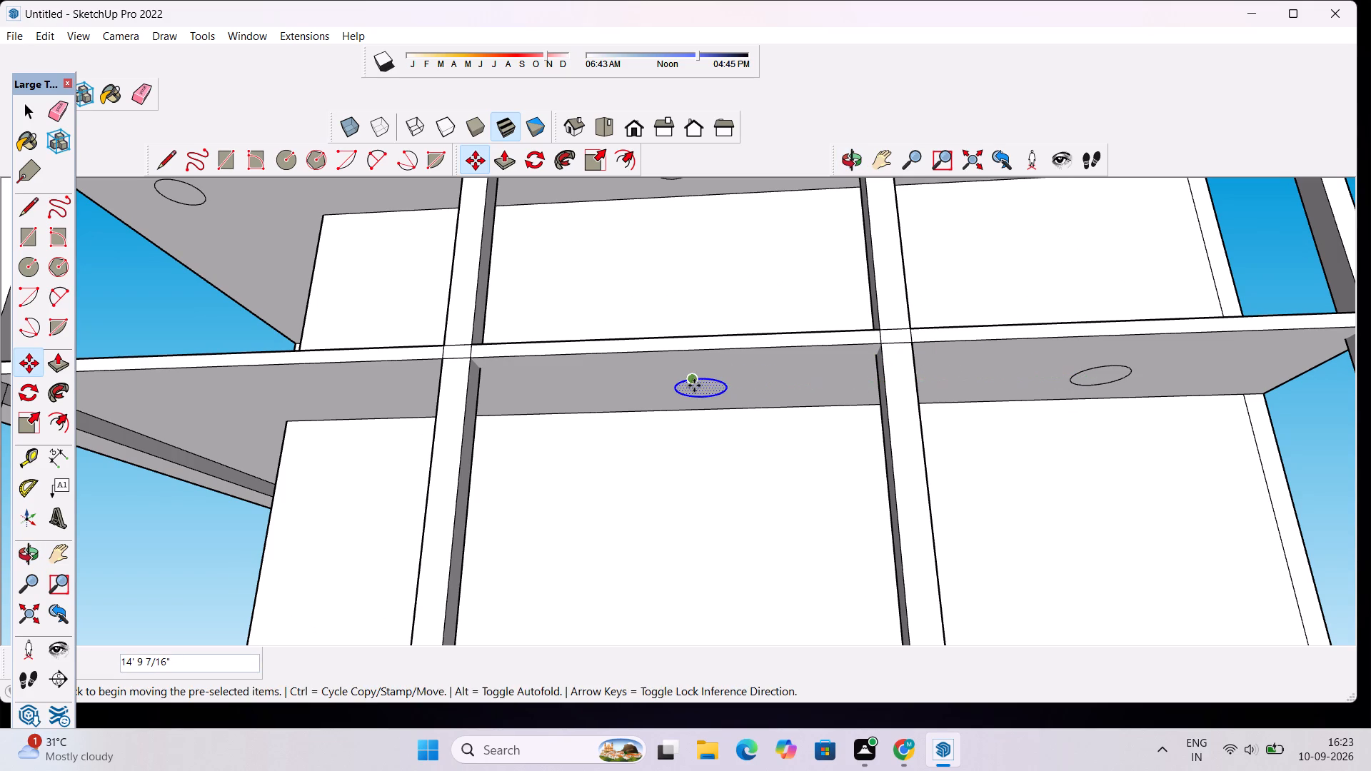
click(694, 386)
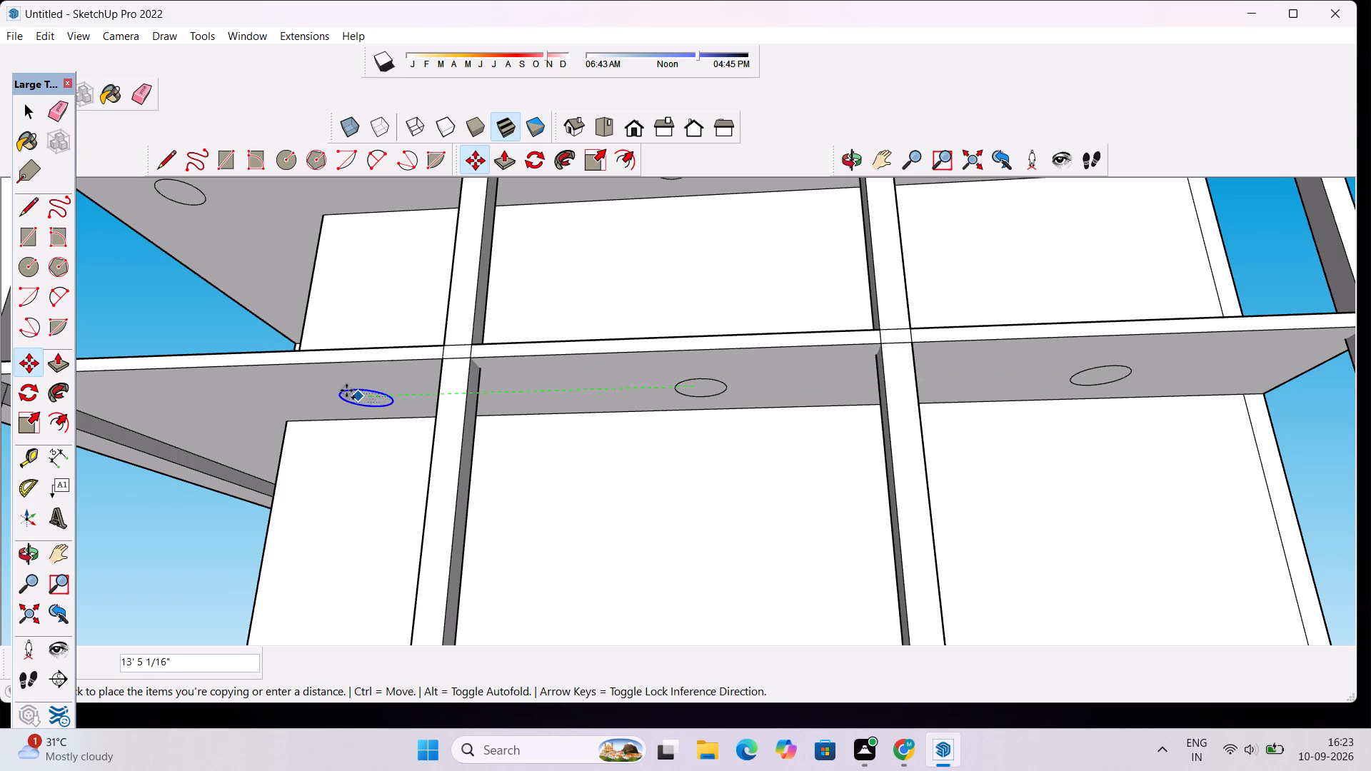
click(296, 393)
Move the ceiling circle beside the first upright, on the storey above, about 1' across its ceiling toward the inner wall.
scroll(341, 395, down, 5)
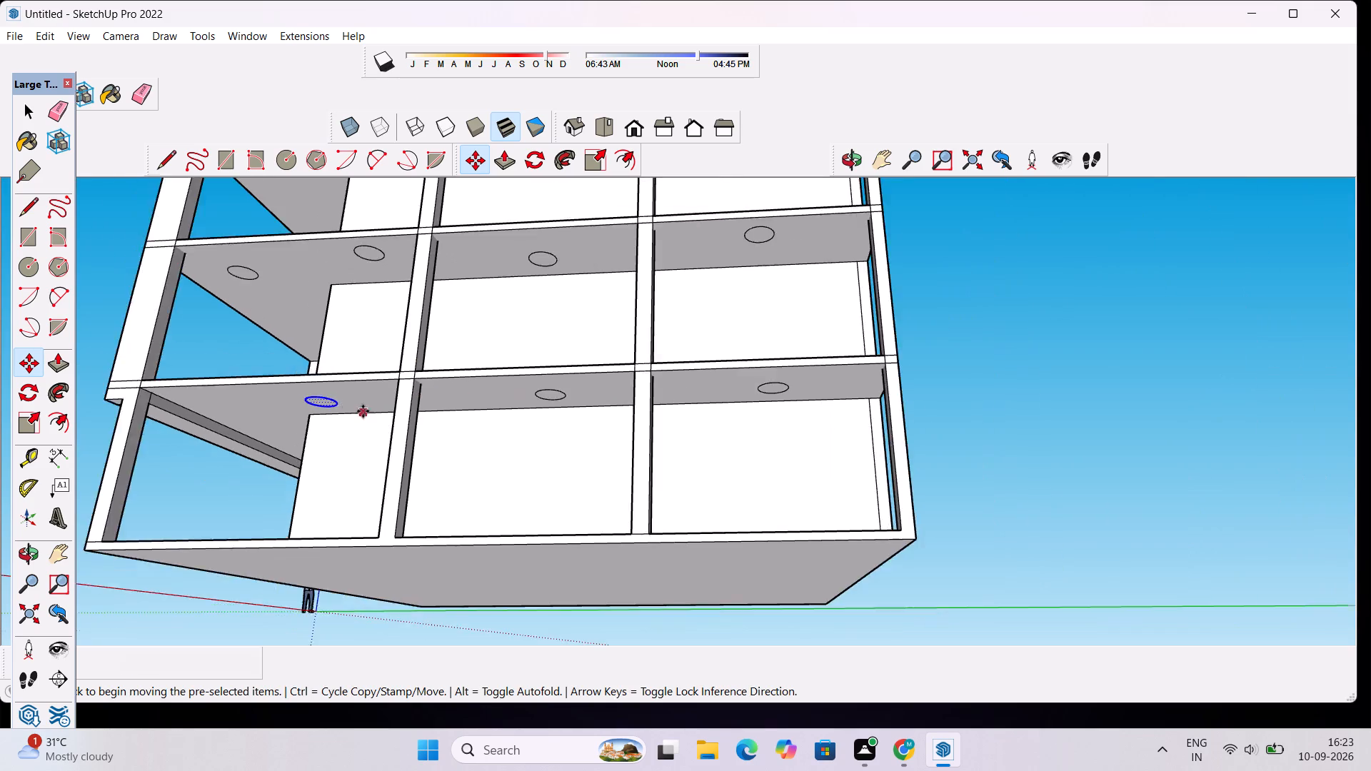
scroll(363, 411, down, 5)
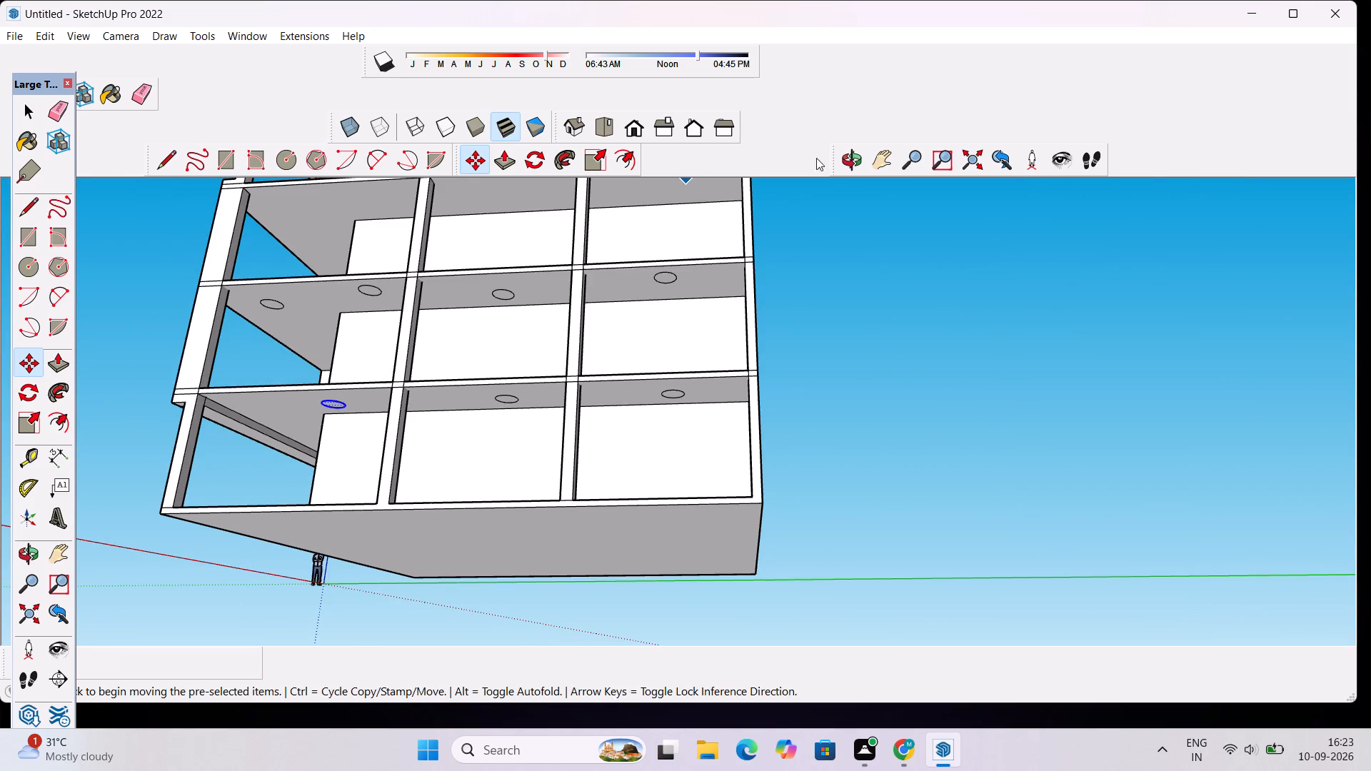
click(843, 157)
drag(443, 286, 631, 293)
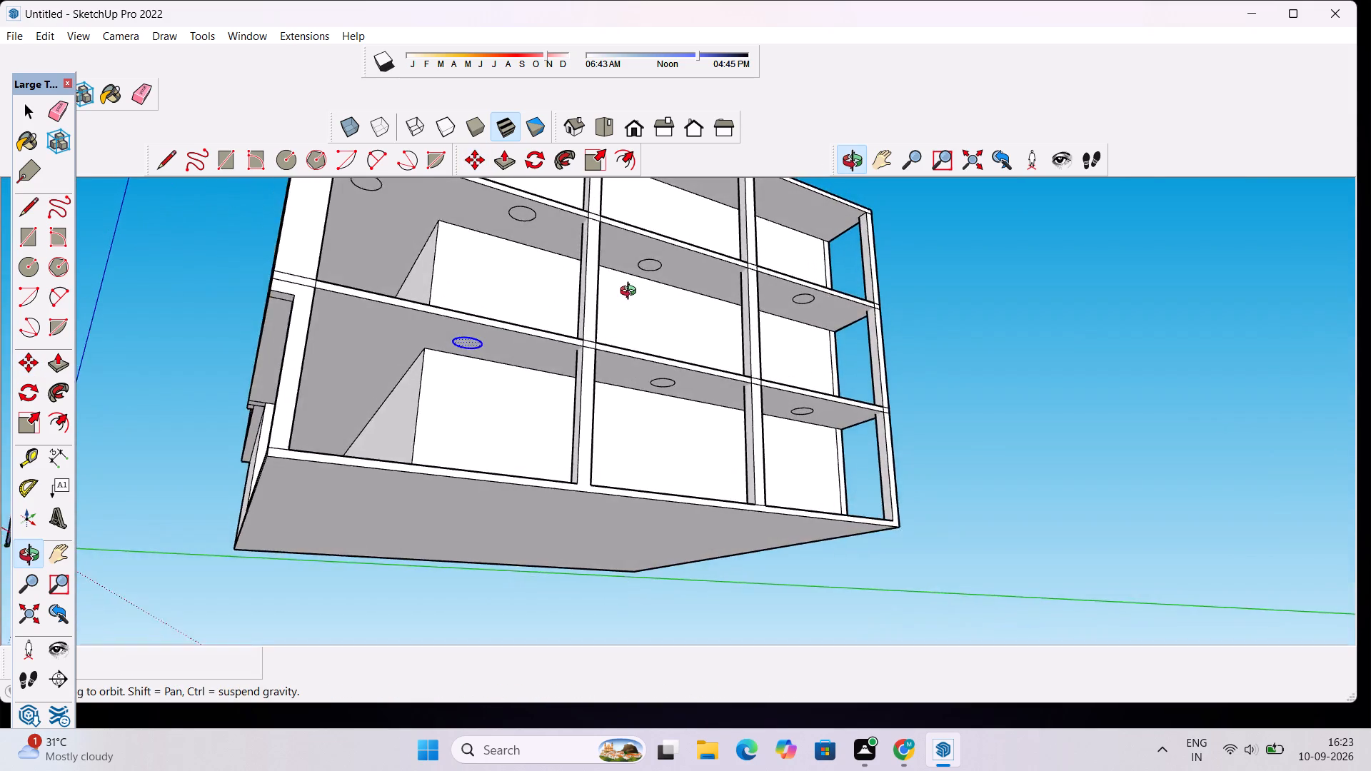
drag(631, 293, 895, 378)
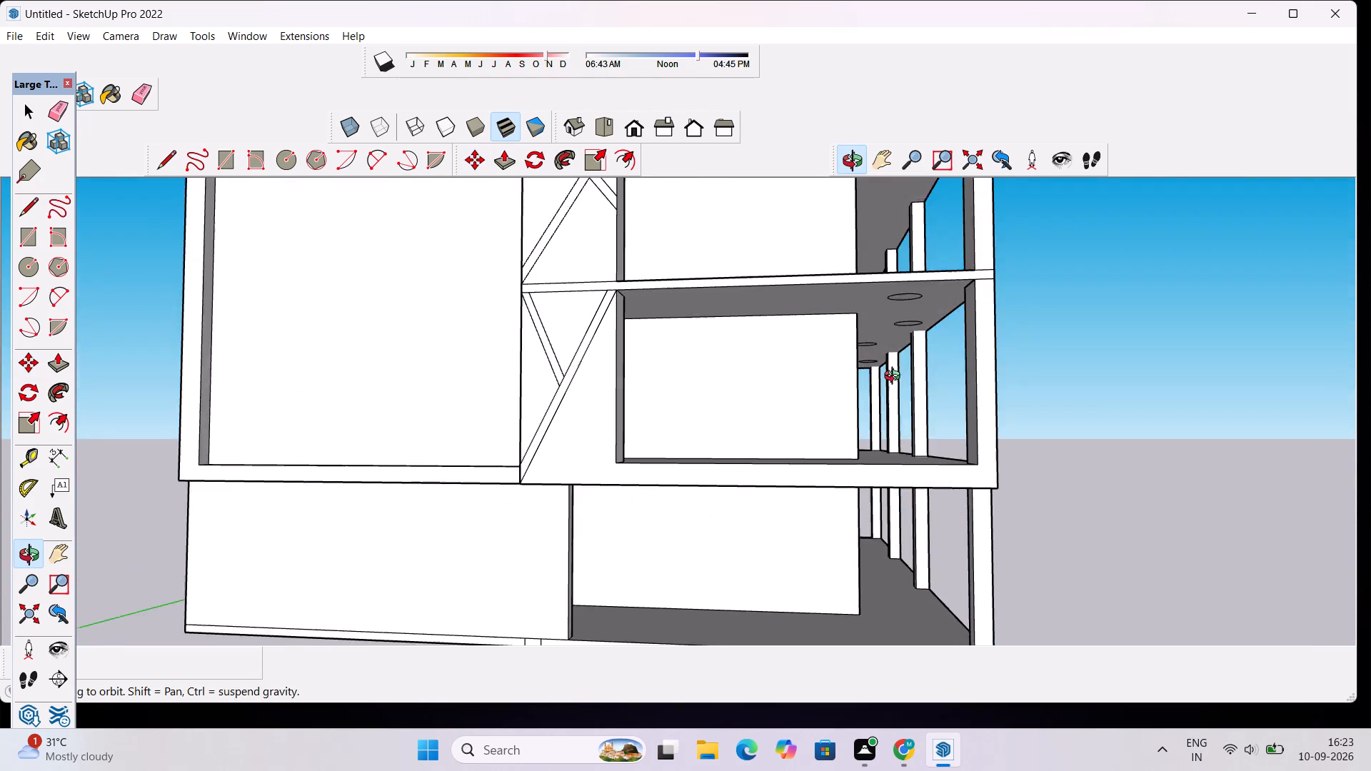
drag(895, 378, 618, 308)
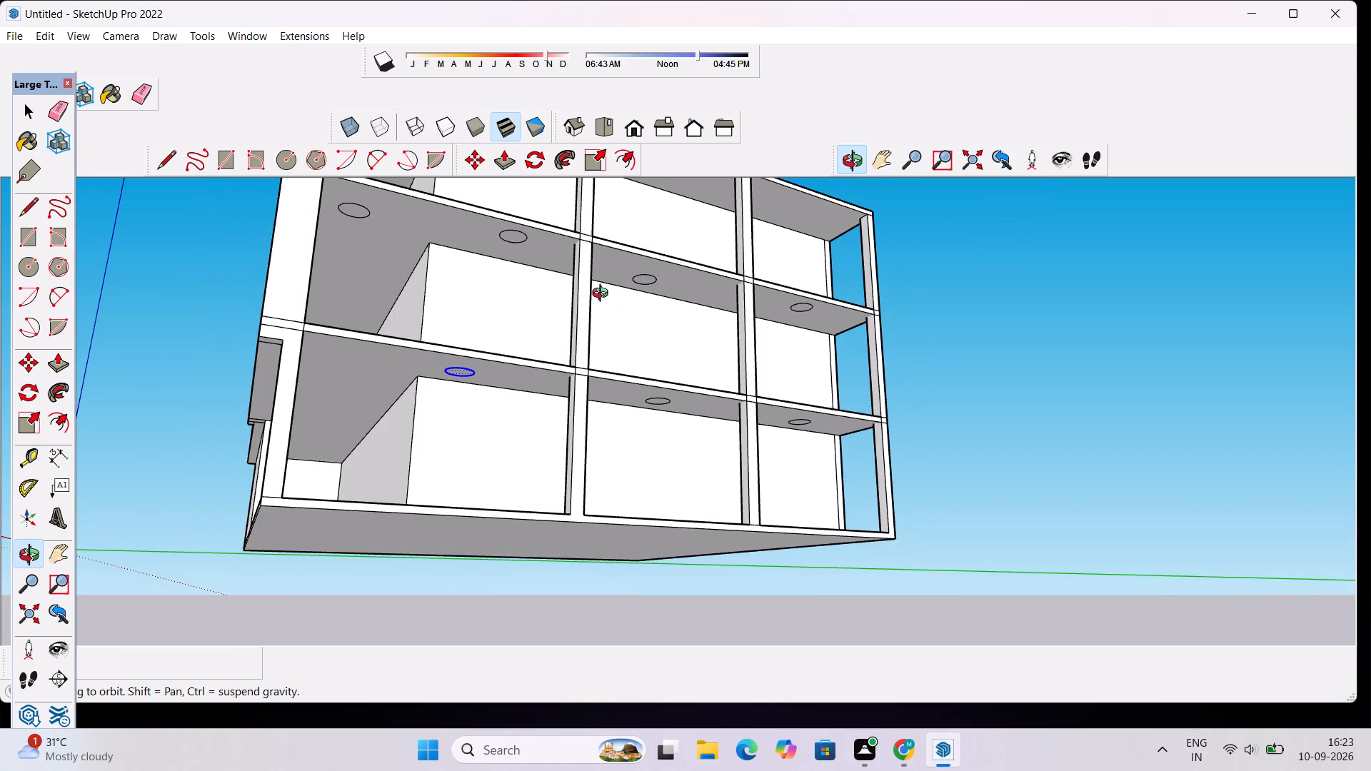
drag(645, 318, 595, 228)
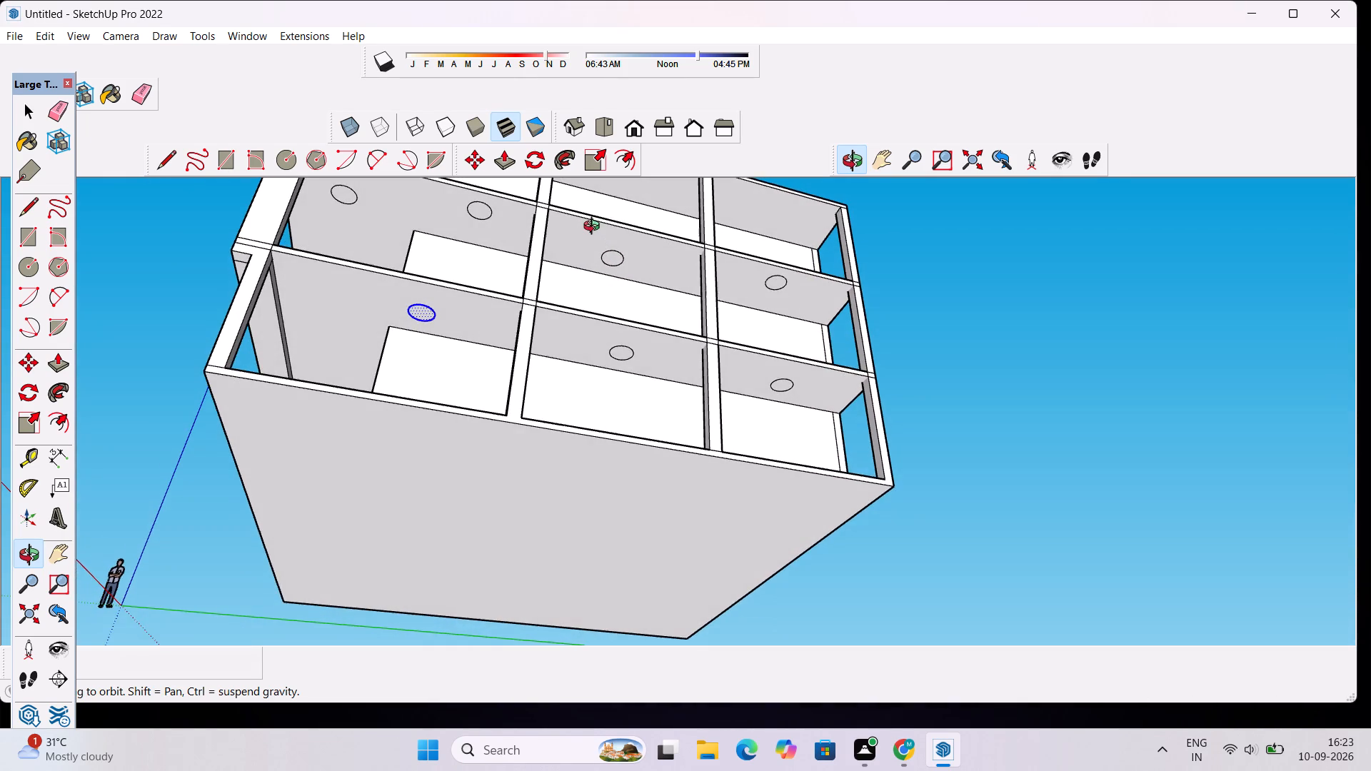
drag(595, 228, 528, 210)
scroll(462, 232, up, 2)
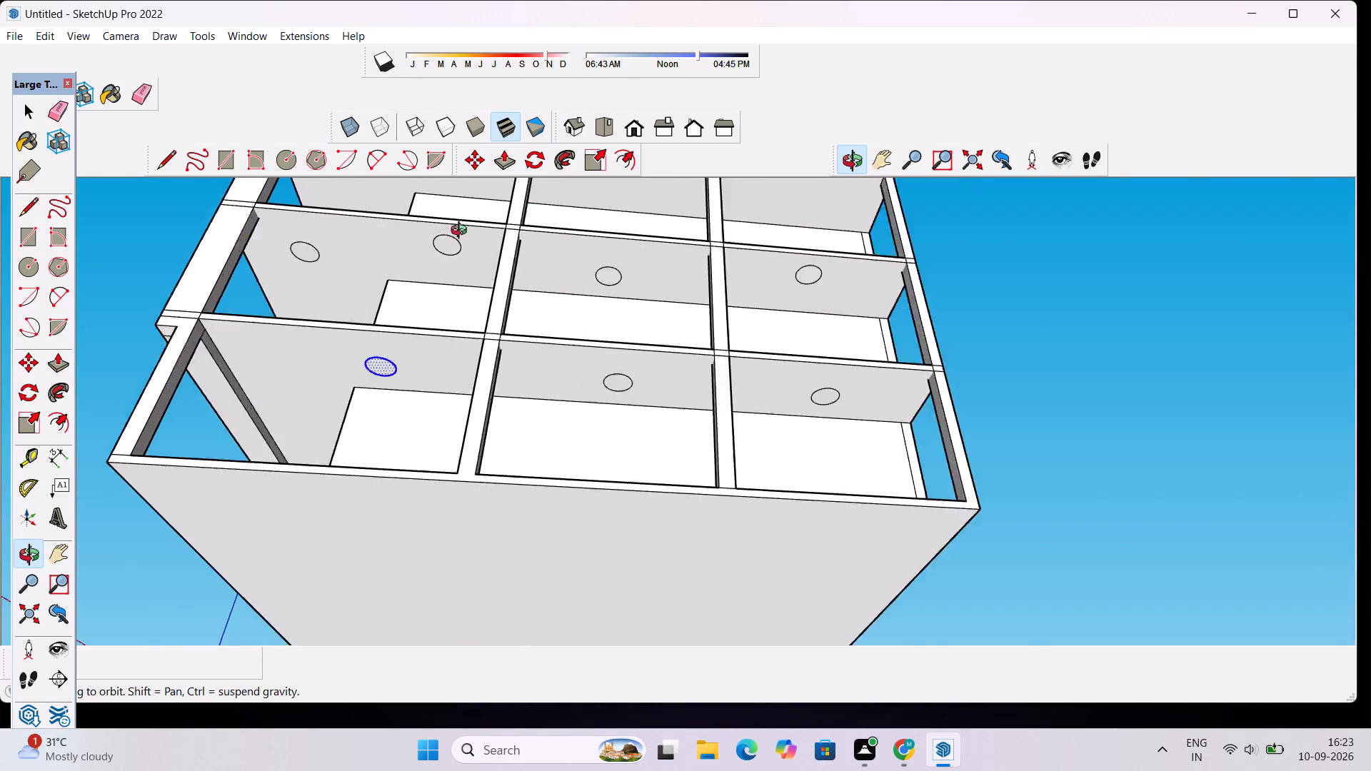
scroll(462, 232, up, 8)
key(space)
double_click(439, 261)
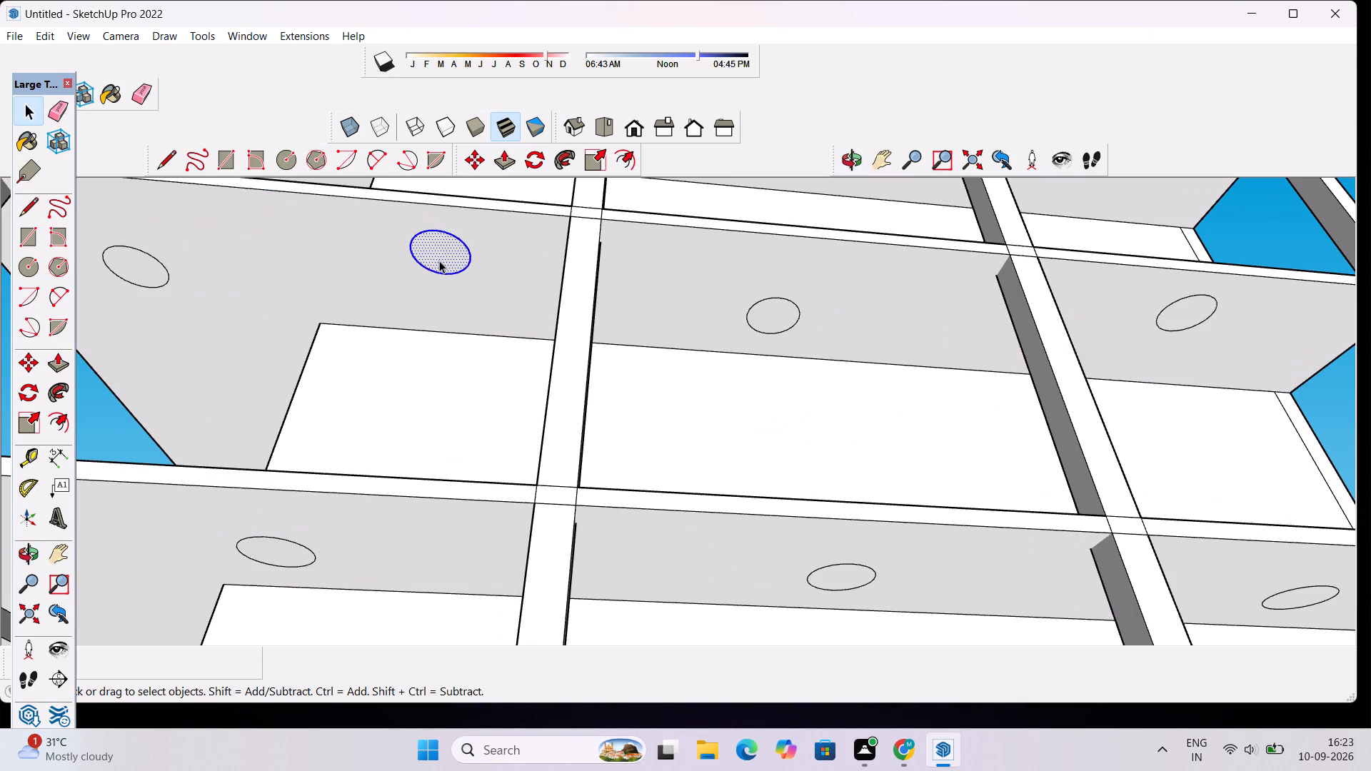
key(m)
click(442, 257)
drag(442, 257, 443, 276)
click(443, 276)
Copy that circle about 10' 6" straight up onto the ceiling of the top storey.
click(451, 276)
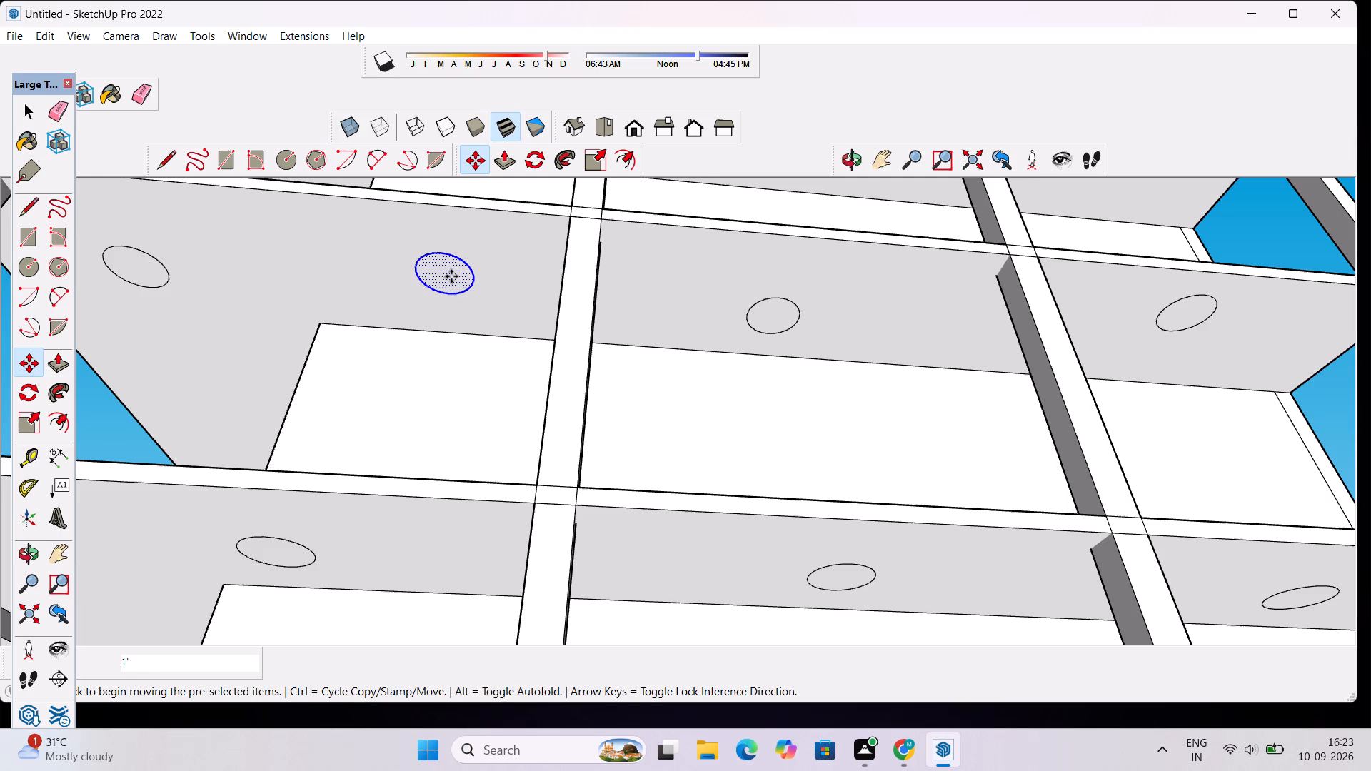
scroll(455, 251, down, 11)
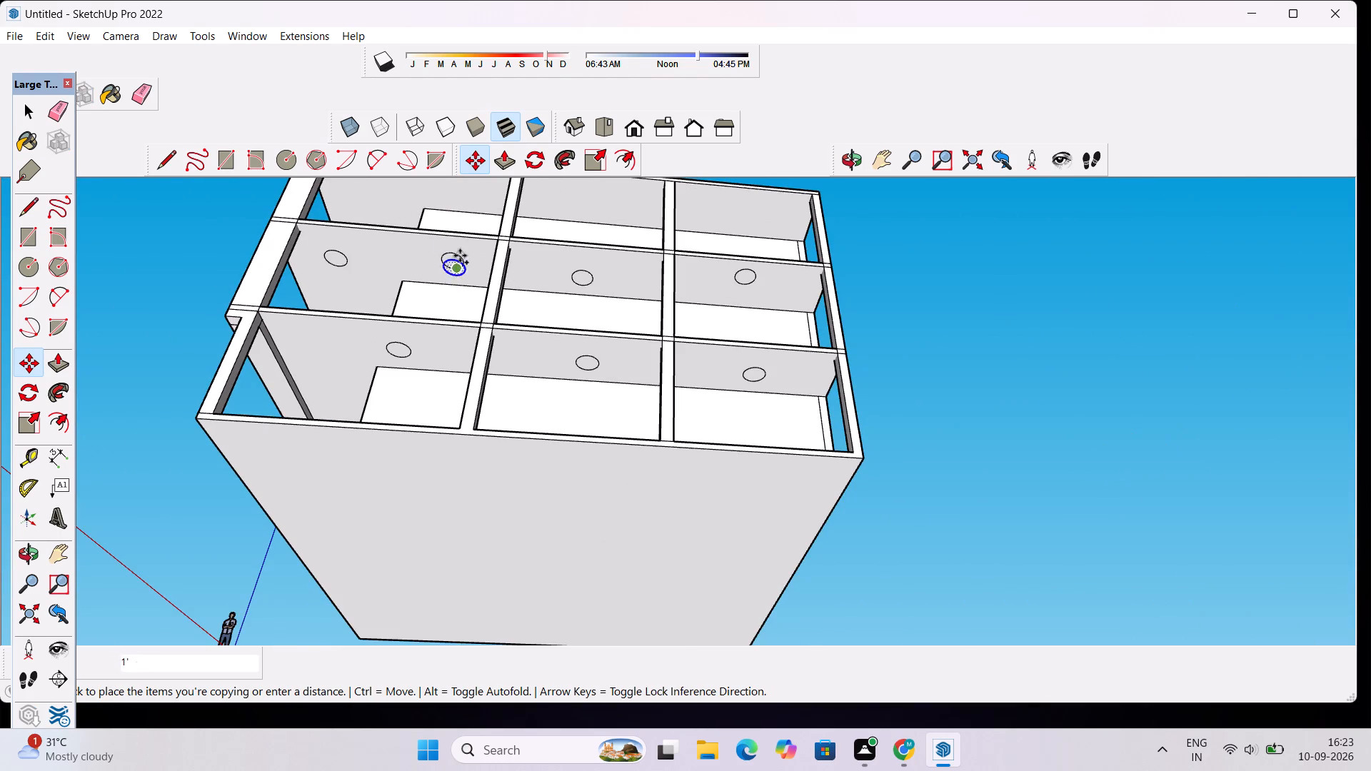
scroll(469, 201, up, 5)
scroll(483, 238, down, 9)
scroll(477, 203, up, 3)
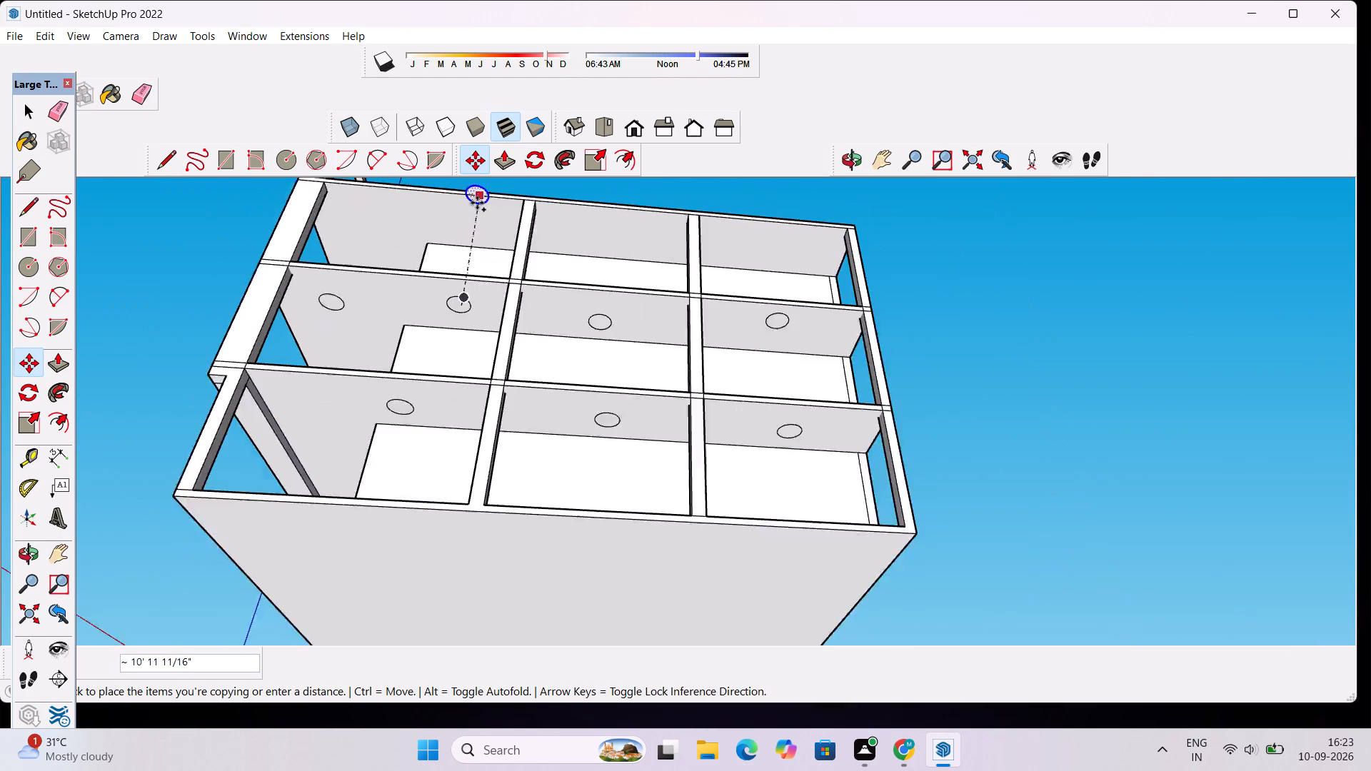
scroll(477, 203, up, 11)
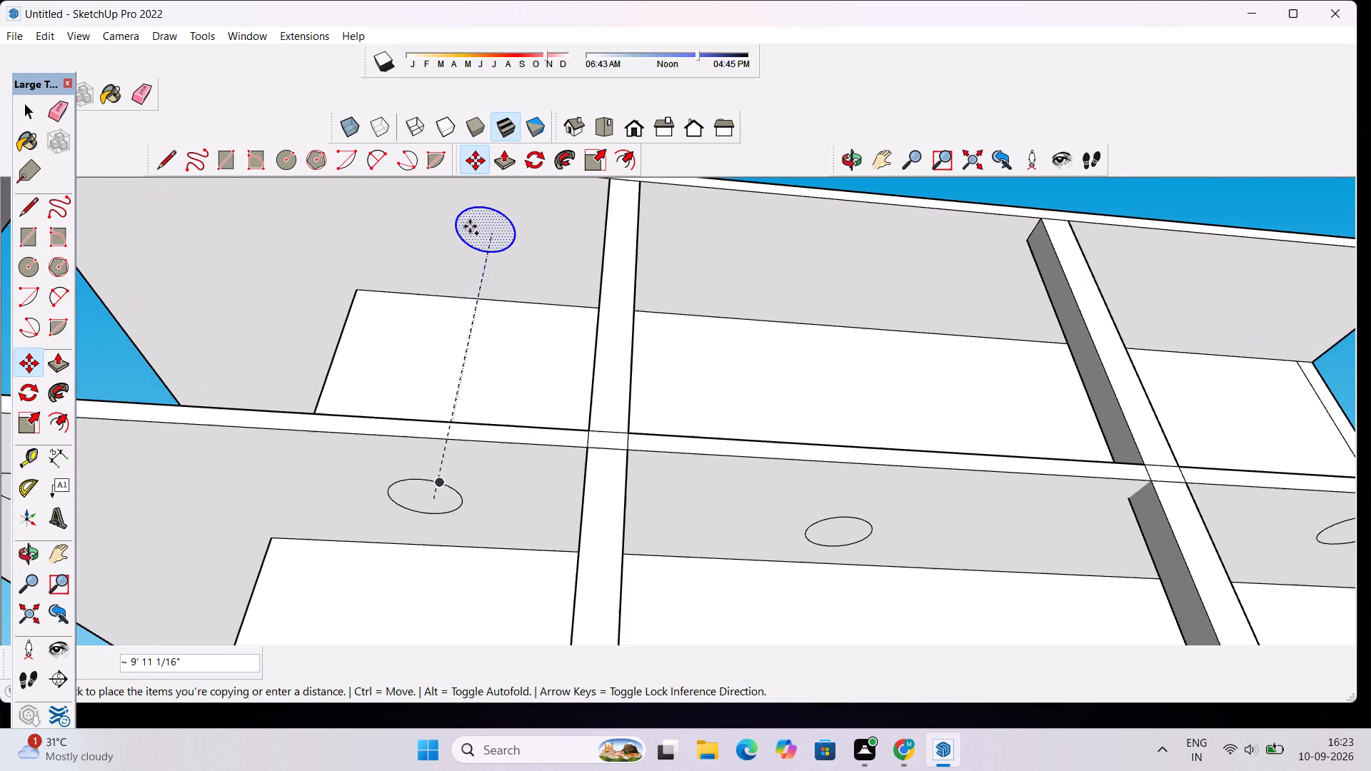
scroll(470, 225, up, 3)
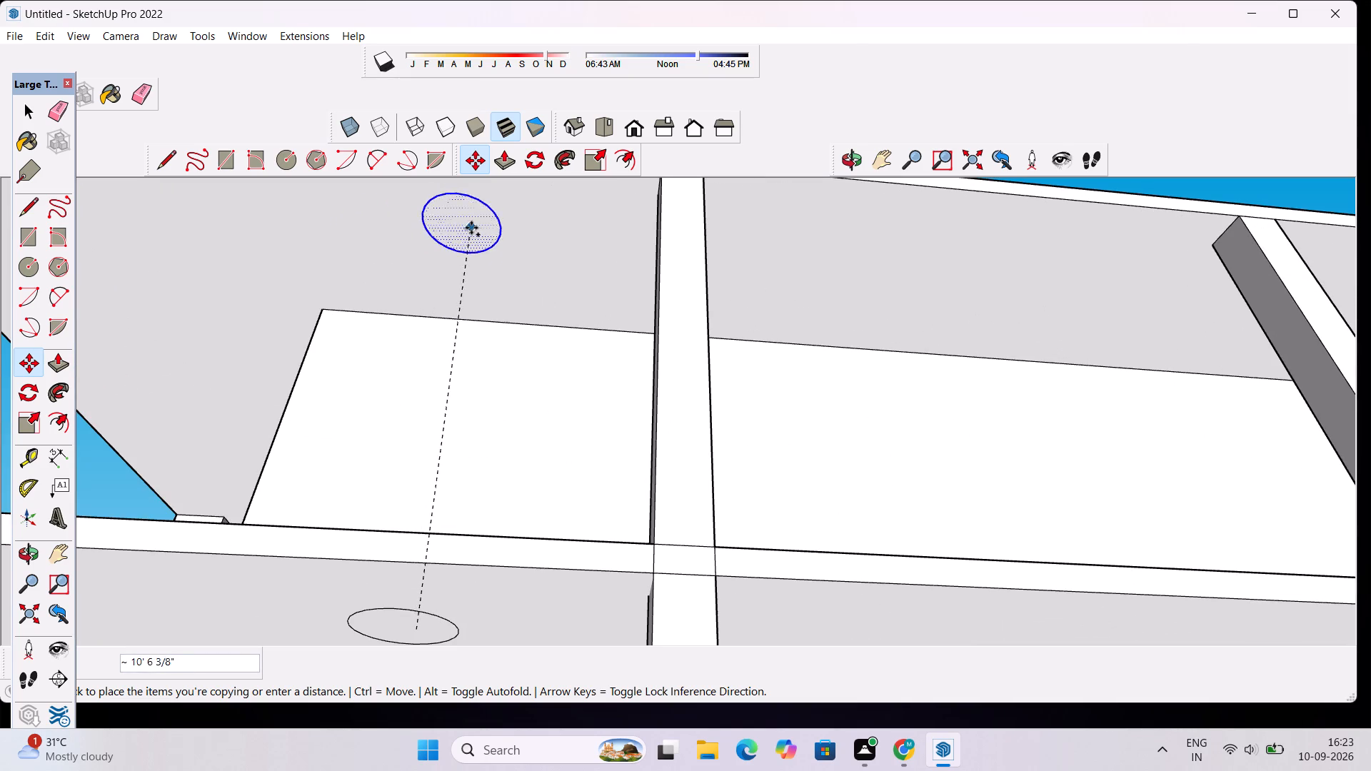
click(500, 239)
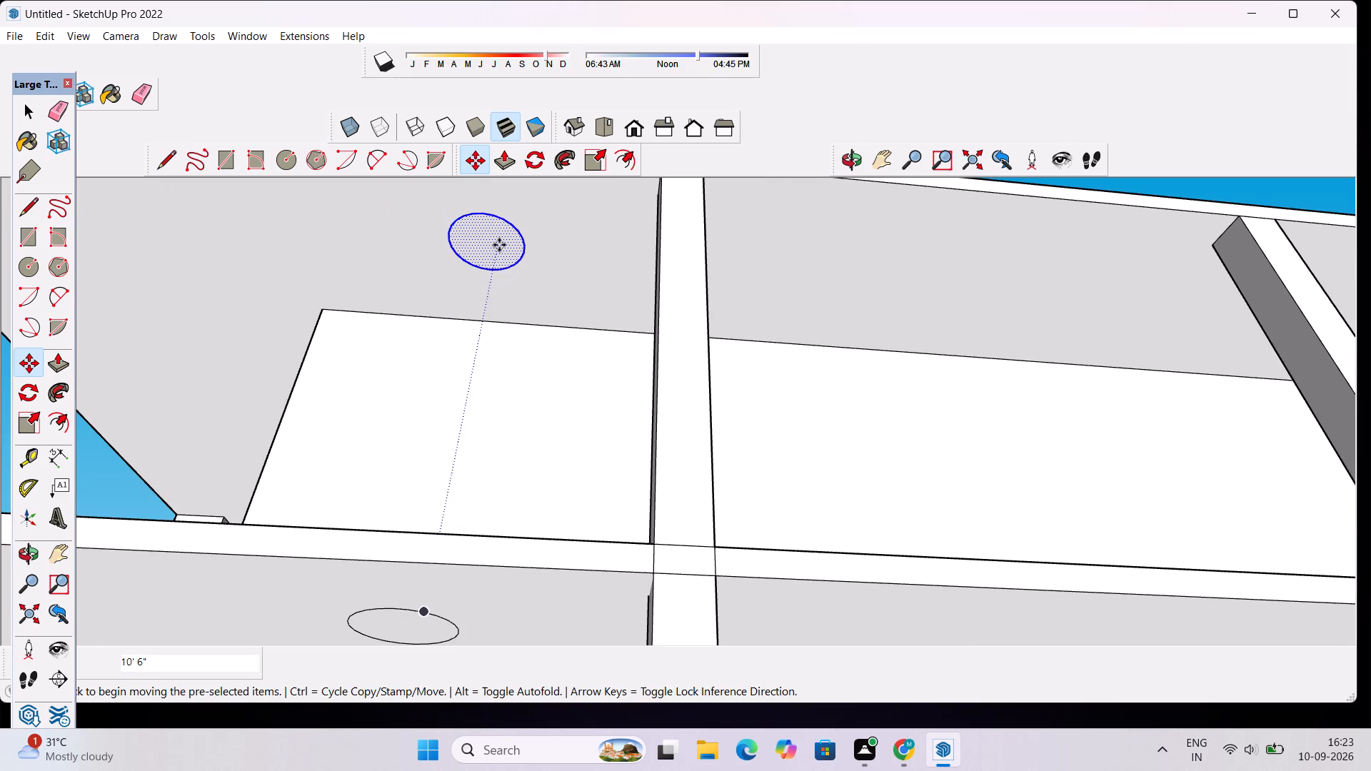
Copy the top storey's circle about 11' 9" into the middle bay, and copy that one about 16' 8" into the far bay.
click(499, 248)
scroll(617, 253, down, 4)
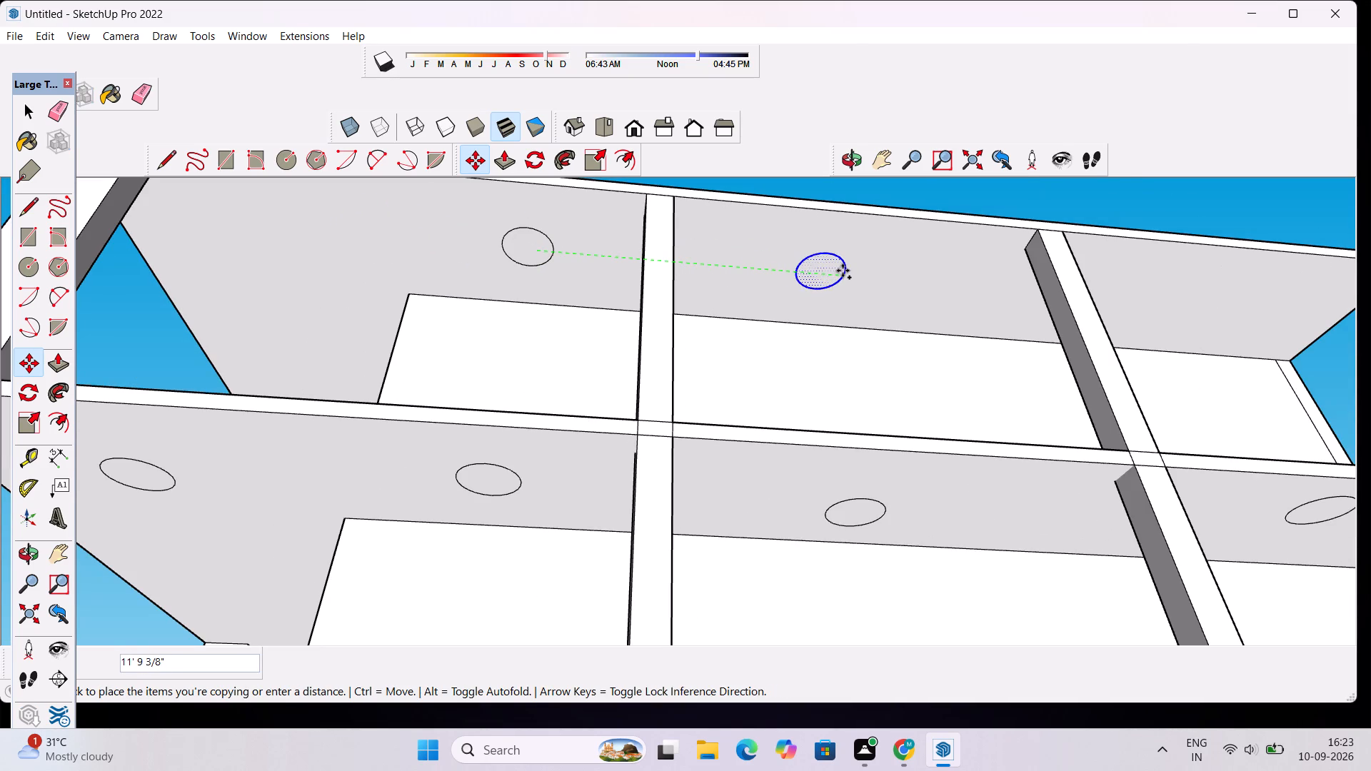
click(843, 271)
click(845, 273)
scroll(924, 272, down, 5)
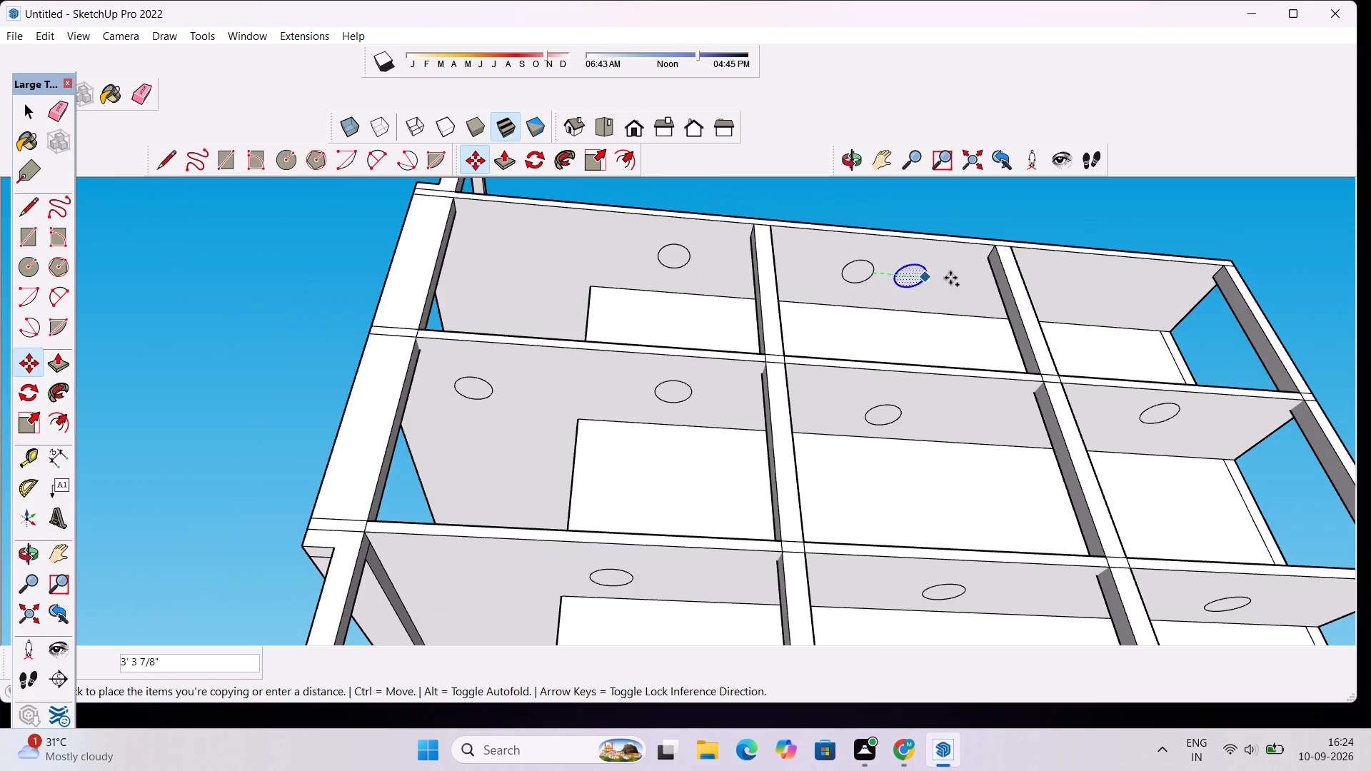
scroll(1112, 288, up, 3)
click(1123, 285)
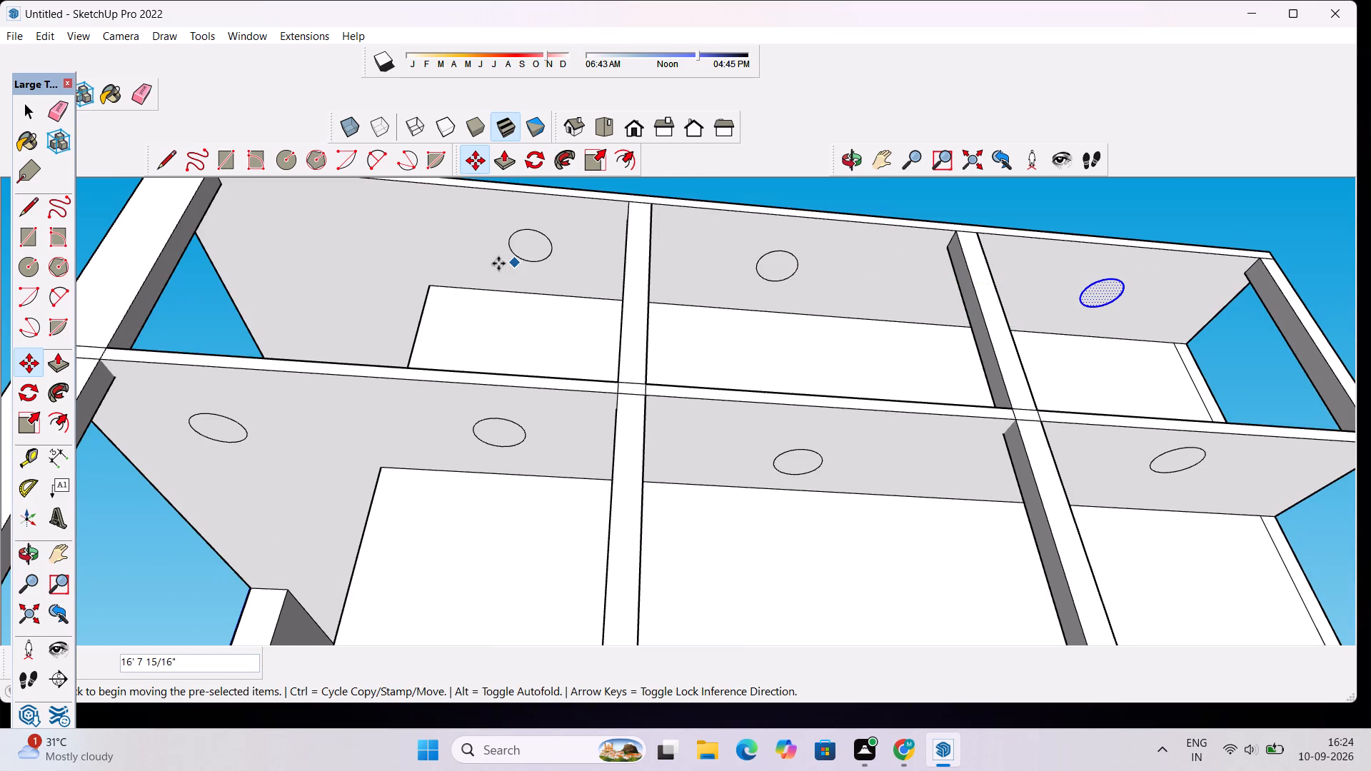
Copy the far bay's circle about 37' 11 7/8" back along the top storey's ceiling to the corner beyond the first circle.
click(1088, 301)
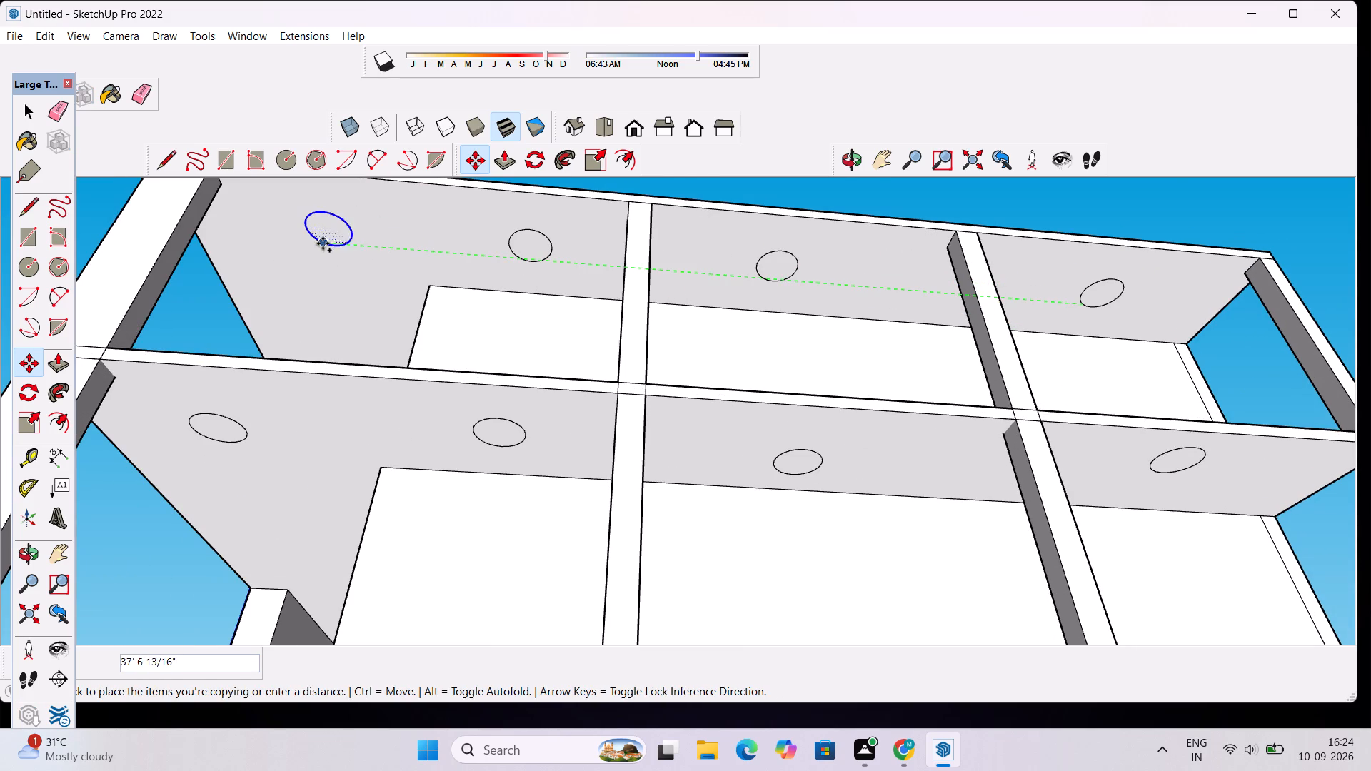
click(313, 247)
Copy the top storey's corner circle about 9' 10" across the ceiling to the front opening beside the diagonal bands.
click(843, 161)
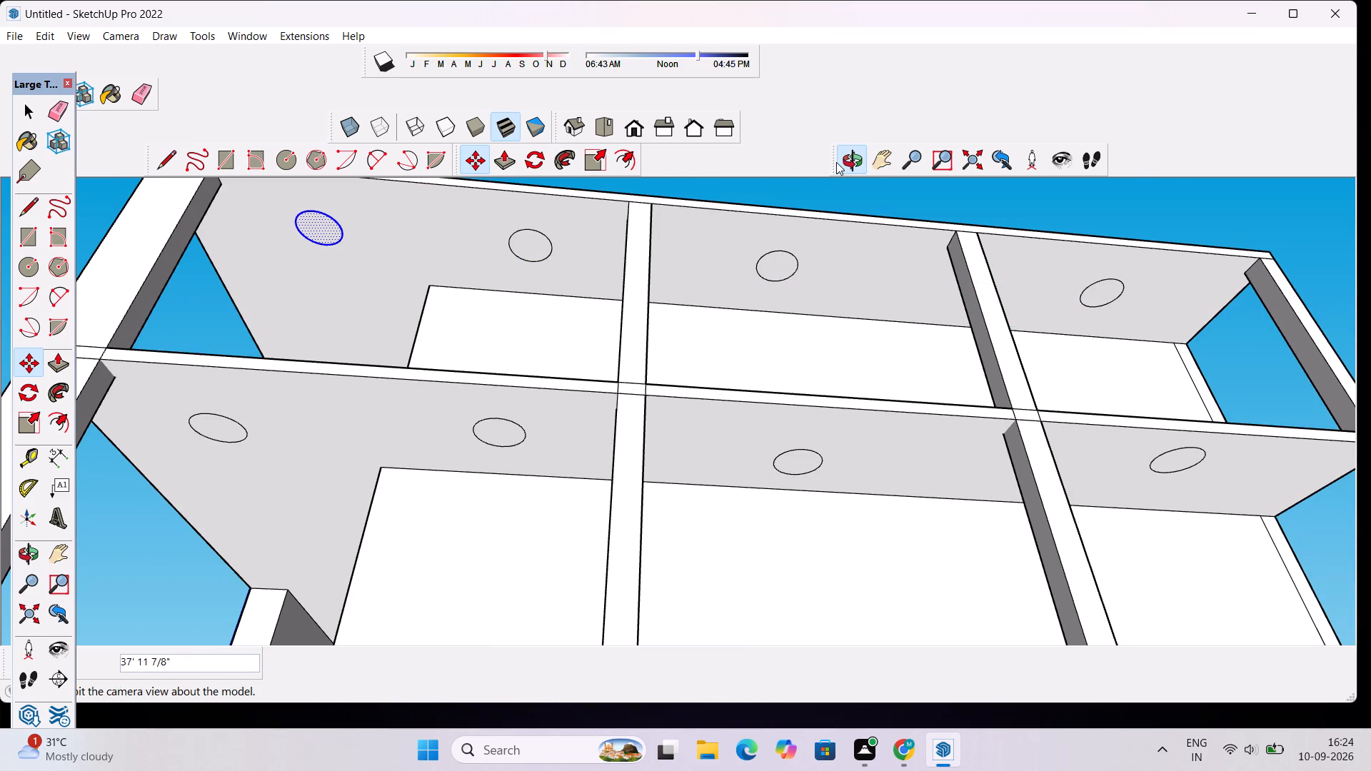
drag(273, 304, 606, 308)
scroll(553, 320, down, 6)
drag(531, 331, 620, 384)
scroll(623, 367, down, 5)
scroll(718, 237, up, 3)
drag(698, 251, 698, 284)
scroll(711, 286, up, 5)
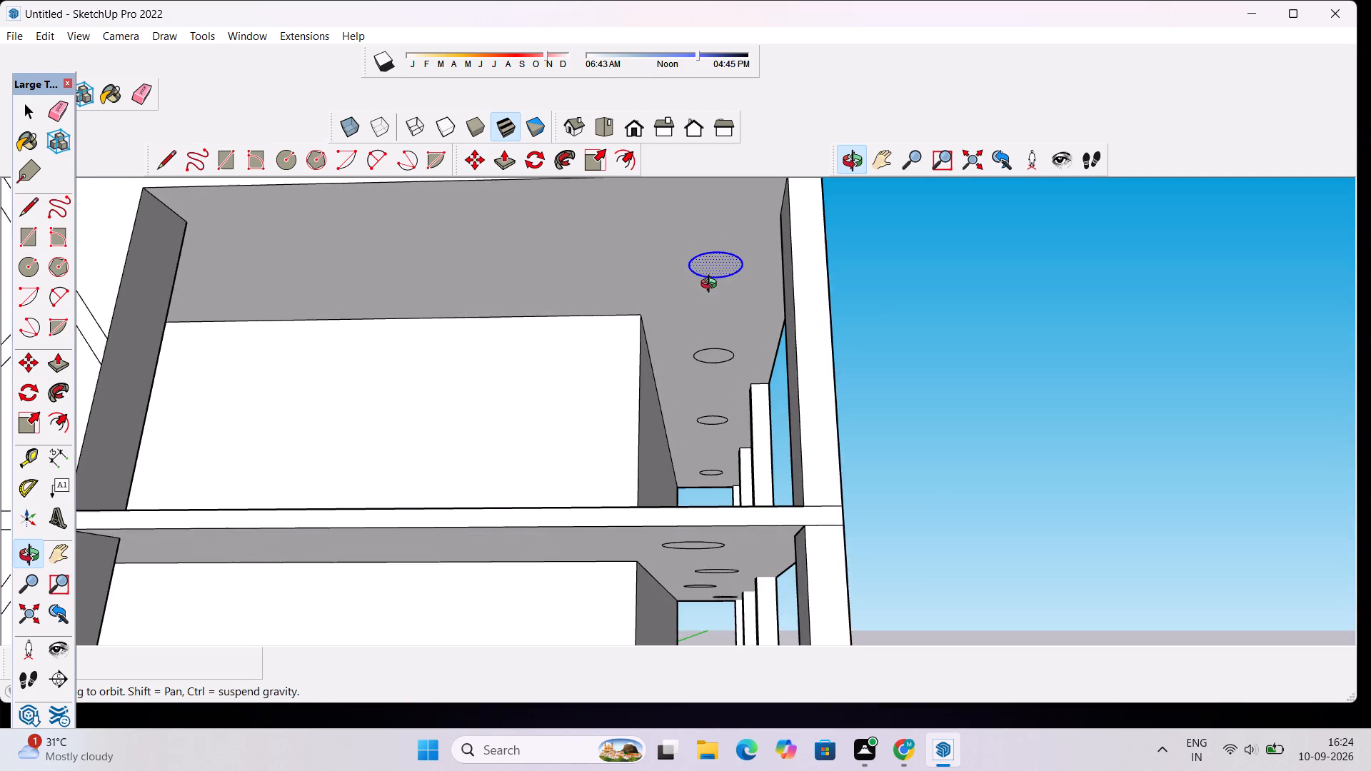
scroll(726, 280, up, 3)
key(m)
click(713, 263)
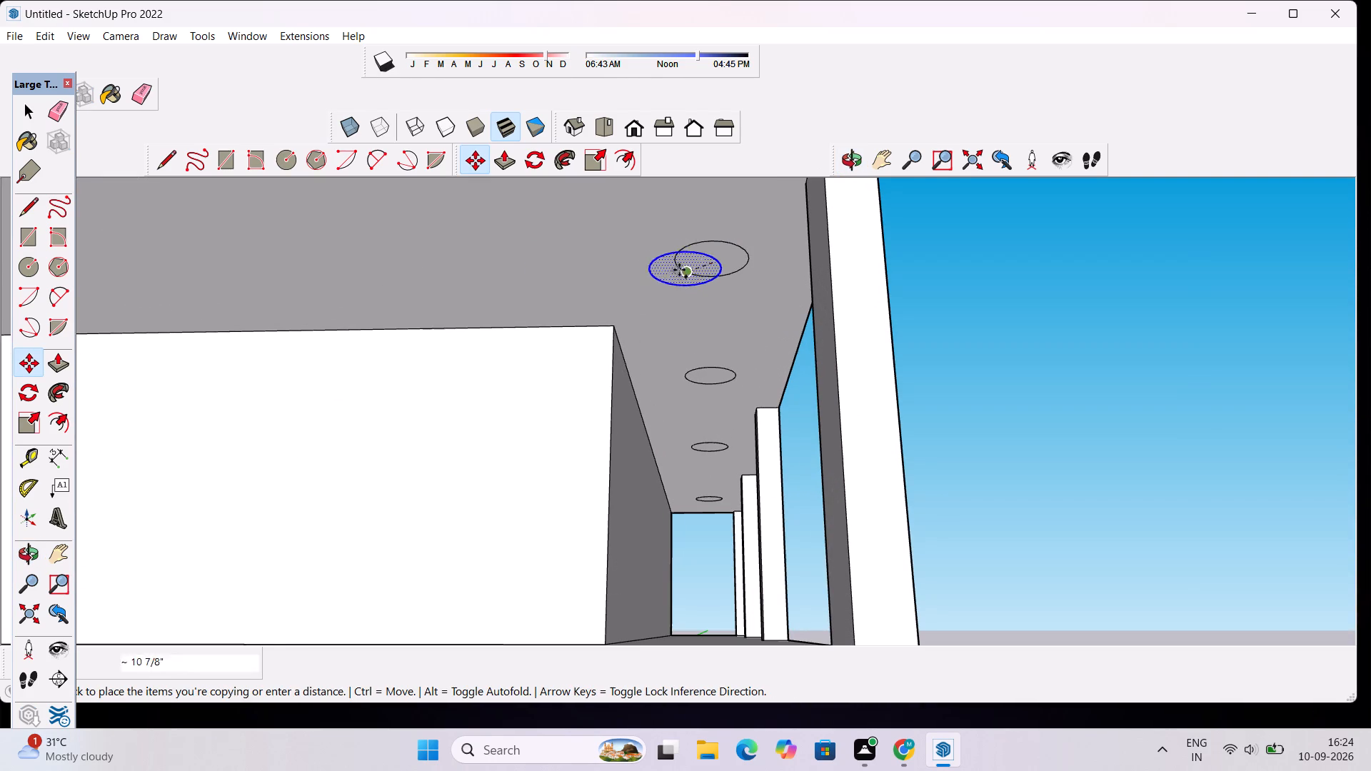
scroll(513, 252, down, 4)
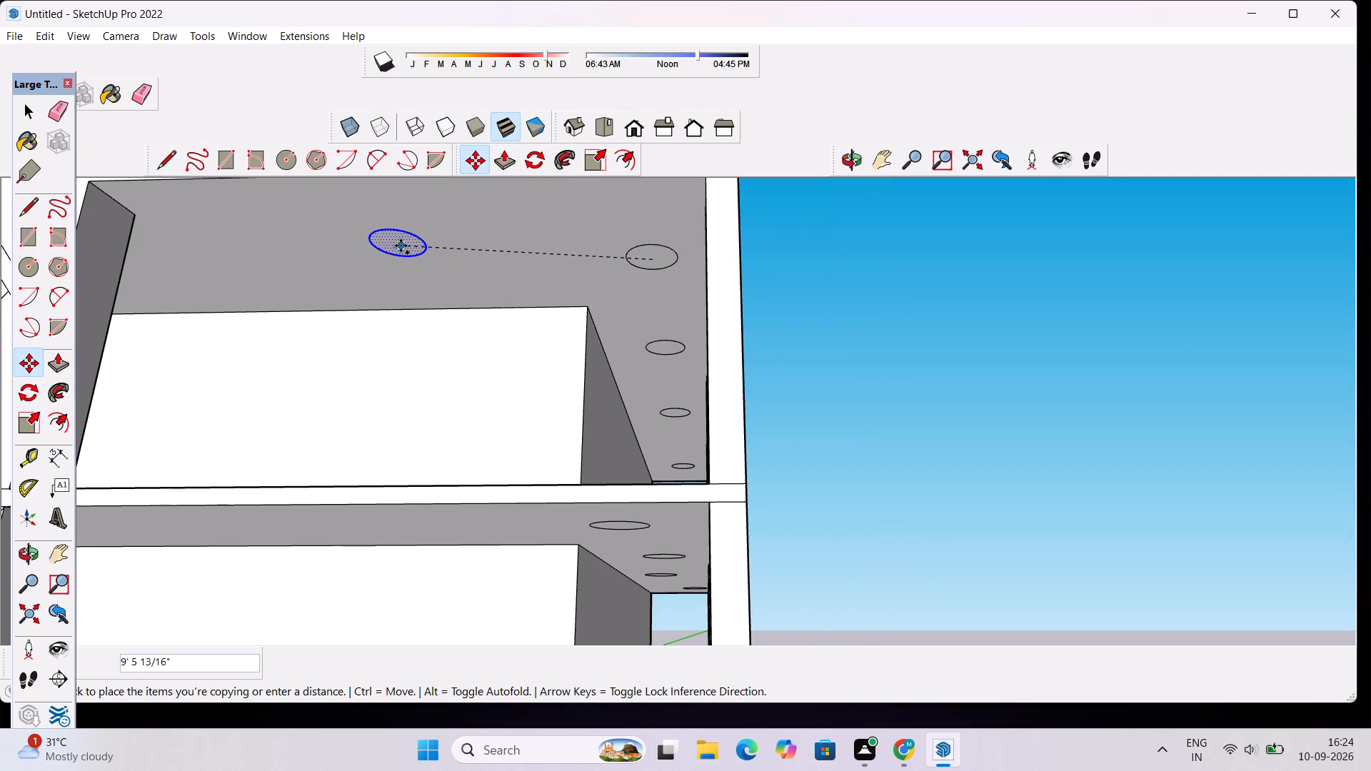
click(403, 260)
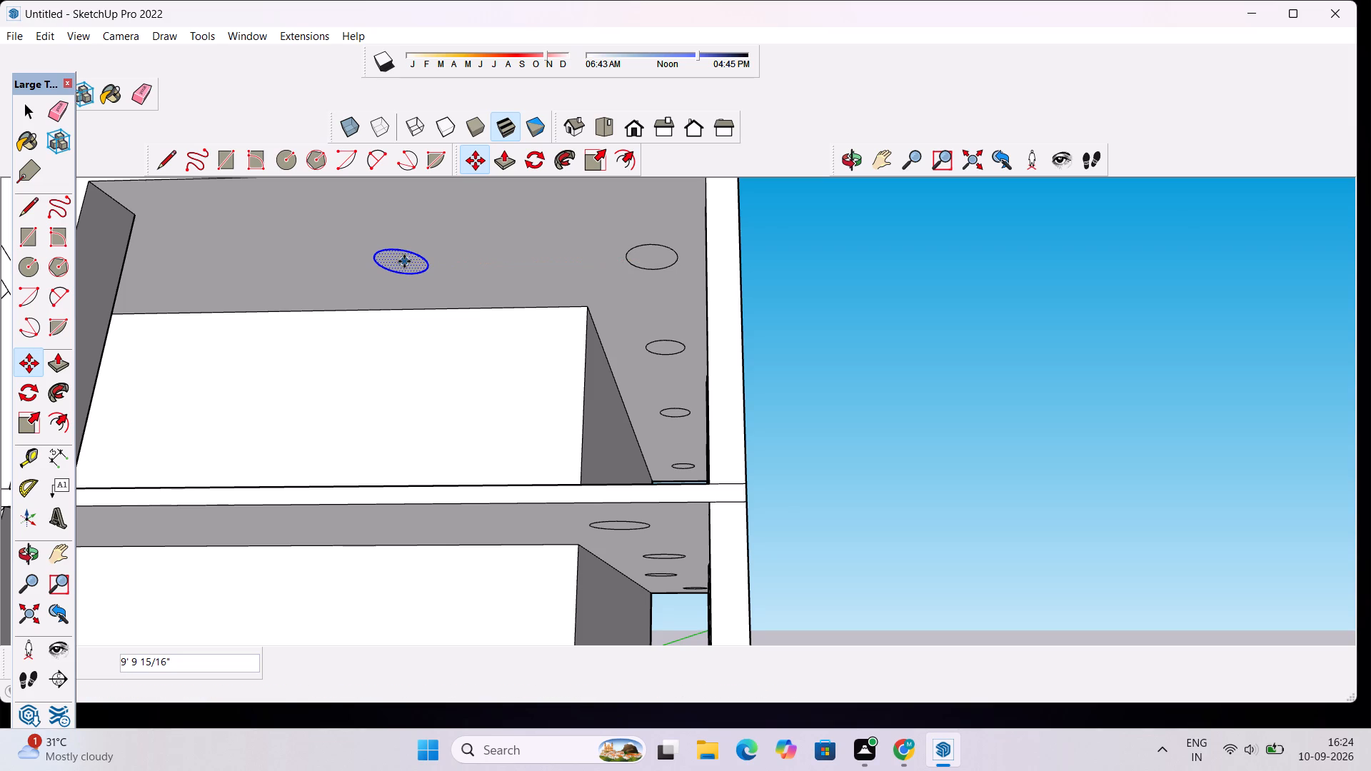
Copy the front opening's circle 10' 6" straight down onto the ceiling of the storey below.
click(400, 266)
scroll(399, 328, down, 5)
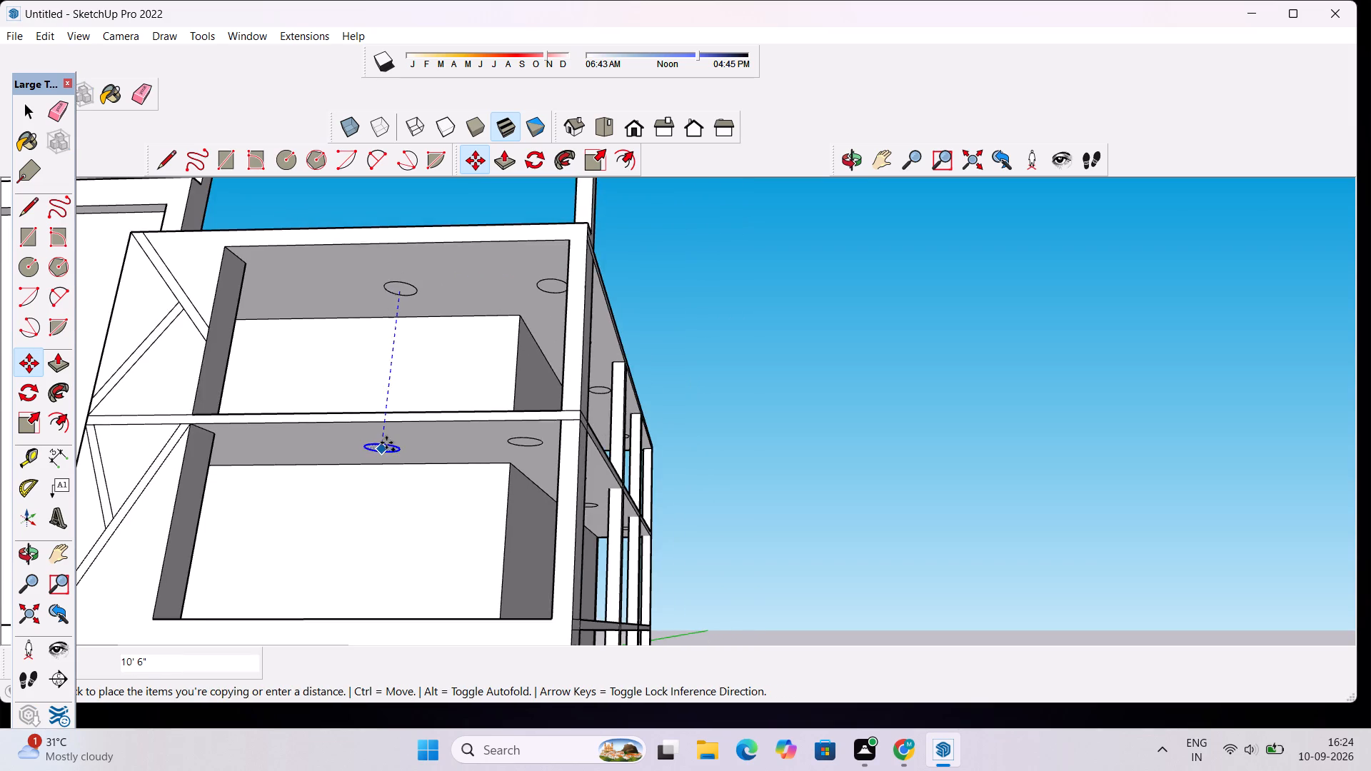
scroll(386, 443, up, 8)
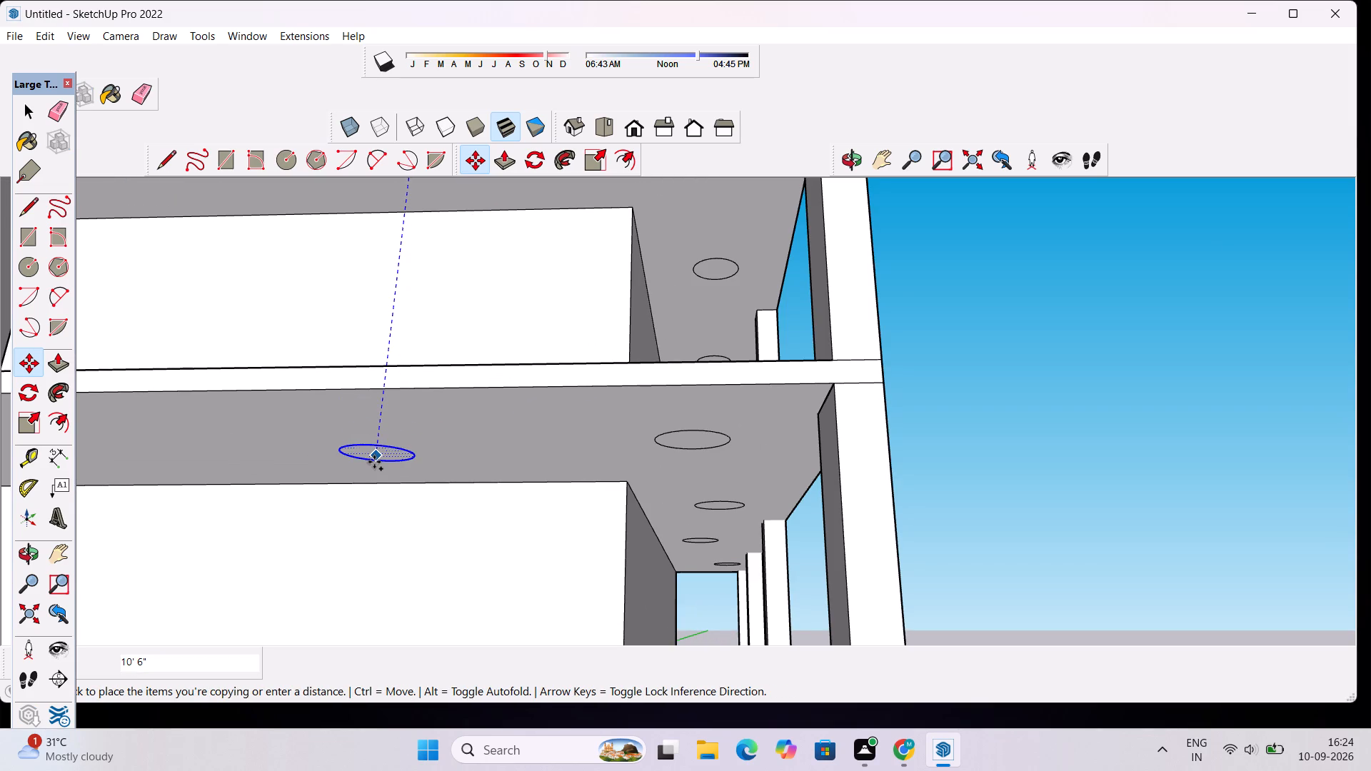
click(373, 463)
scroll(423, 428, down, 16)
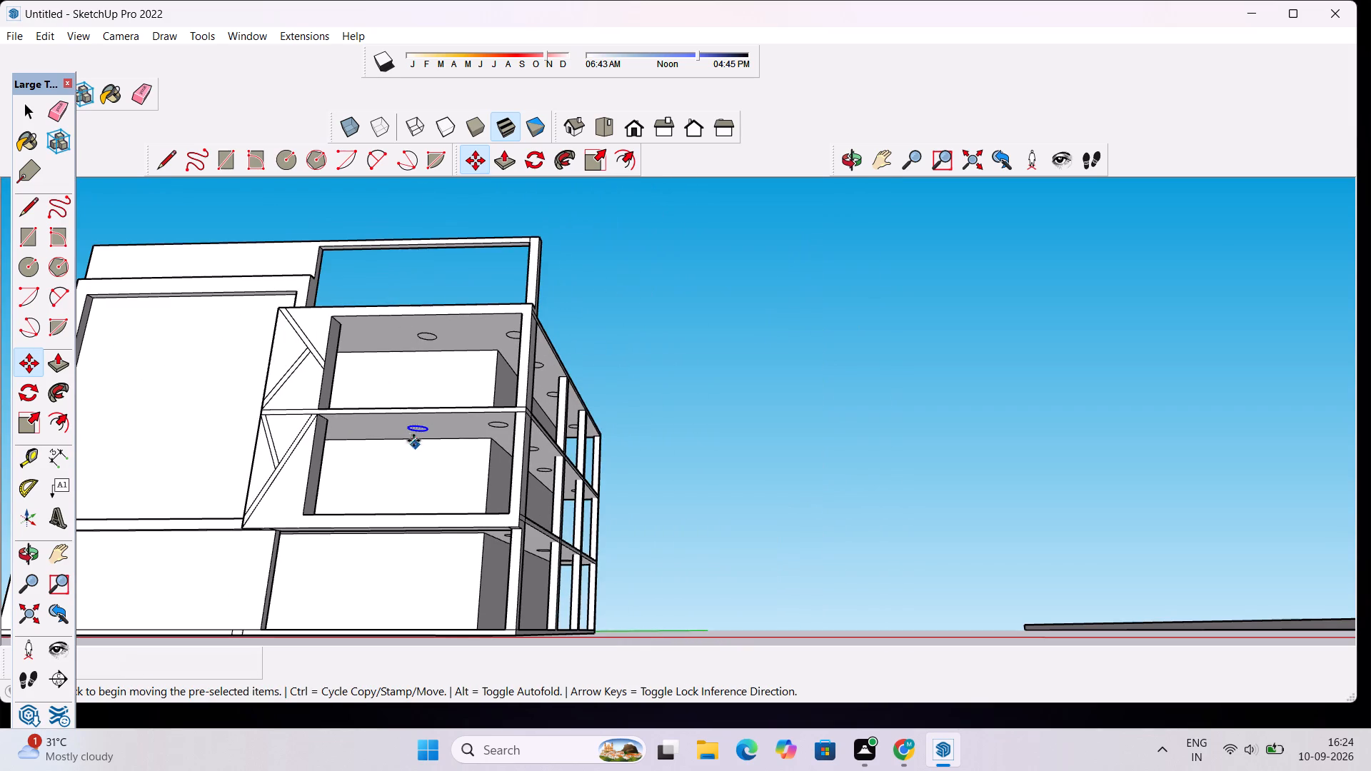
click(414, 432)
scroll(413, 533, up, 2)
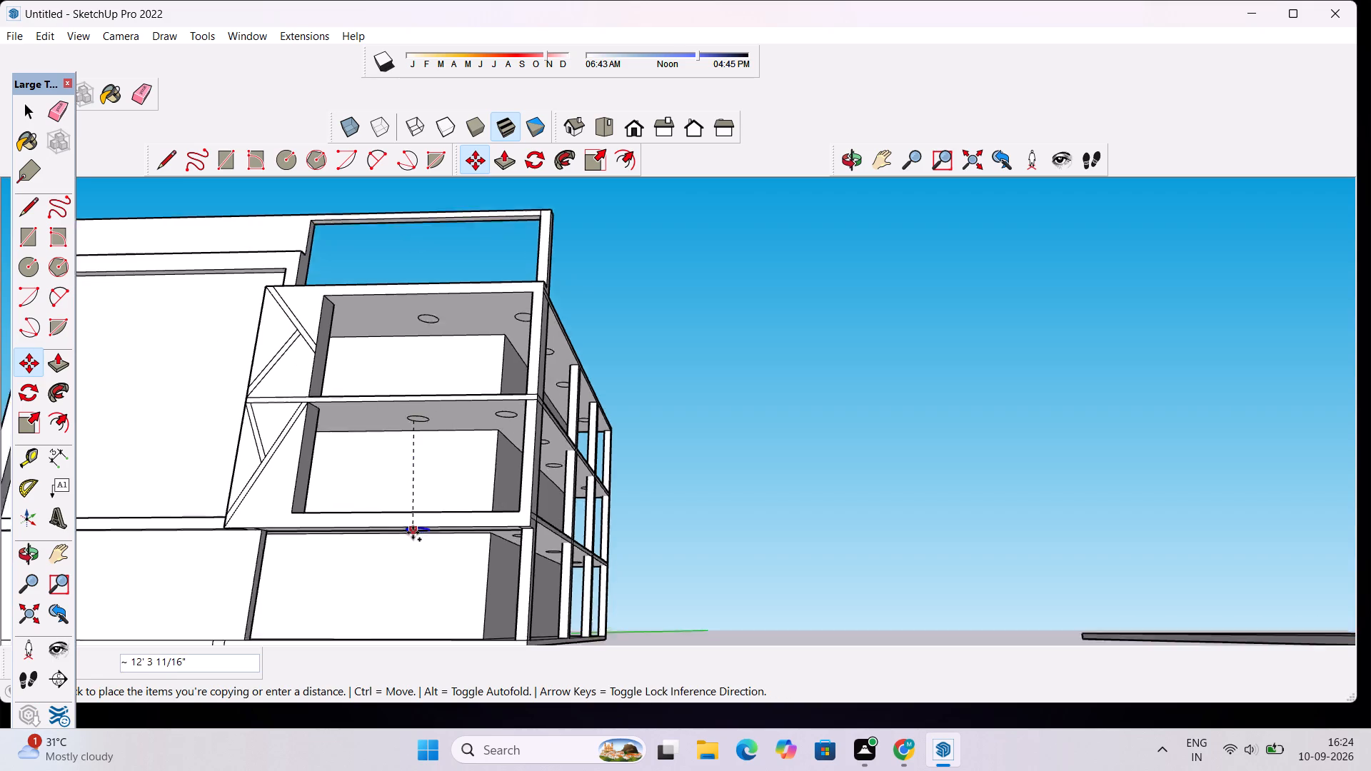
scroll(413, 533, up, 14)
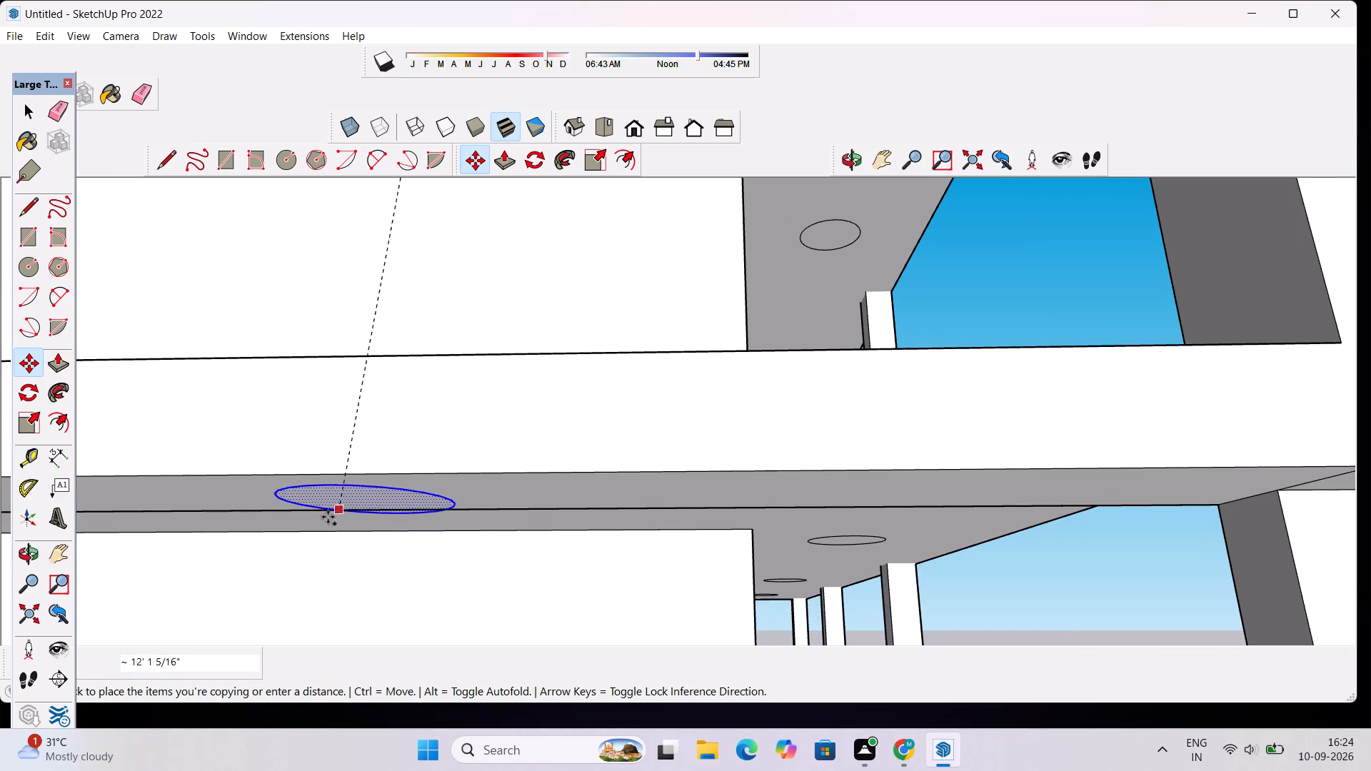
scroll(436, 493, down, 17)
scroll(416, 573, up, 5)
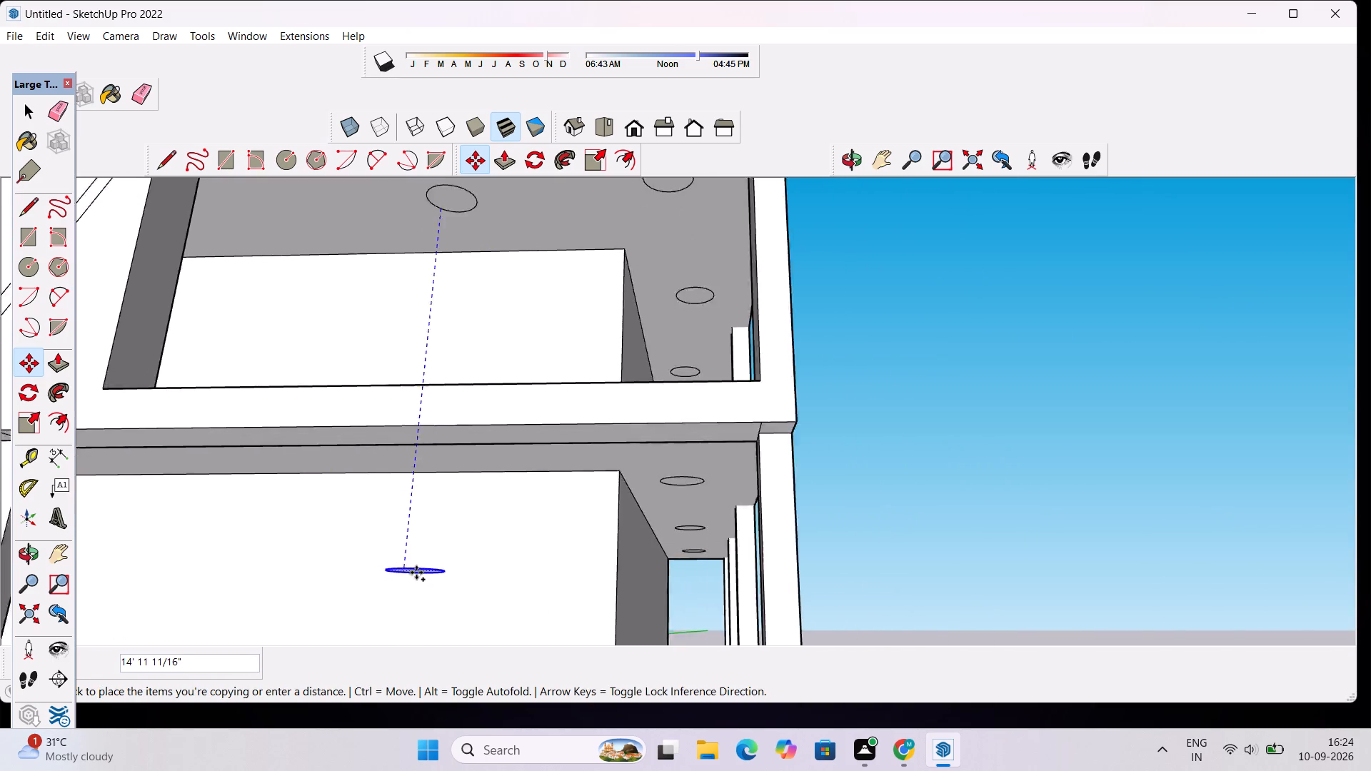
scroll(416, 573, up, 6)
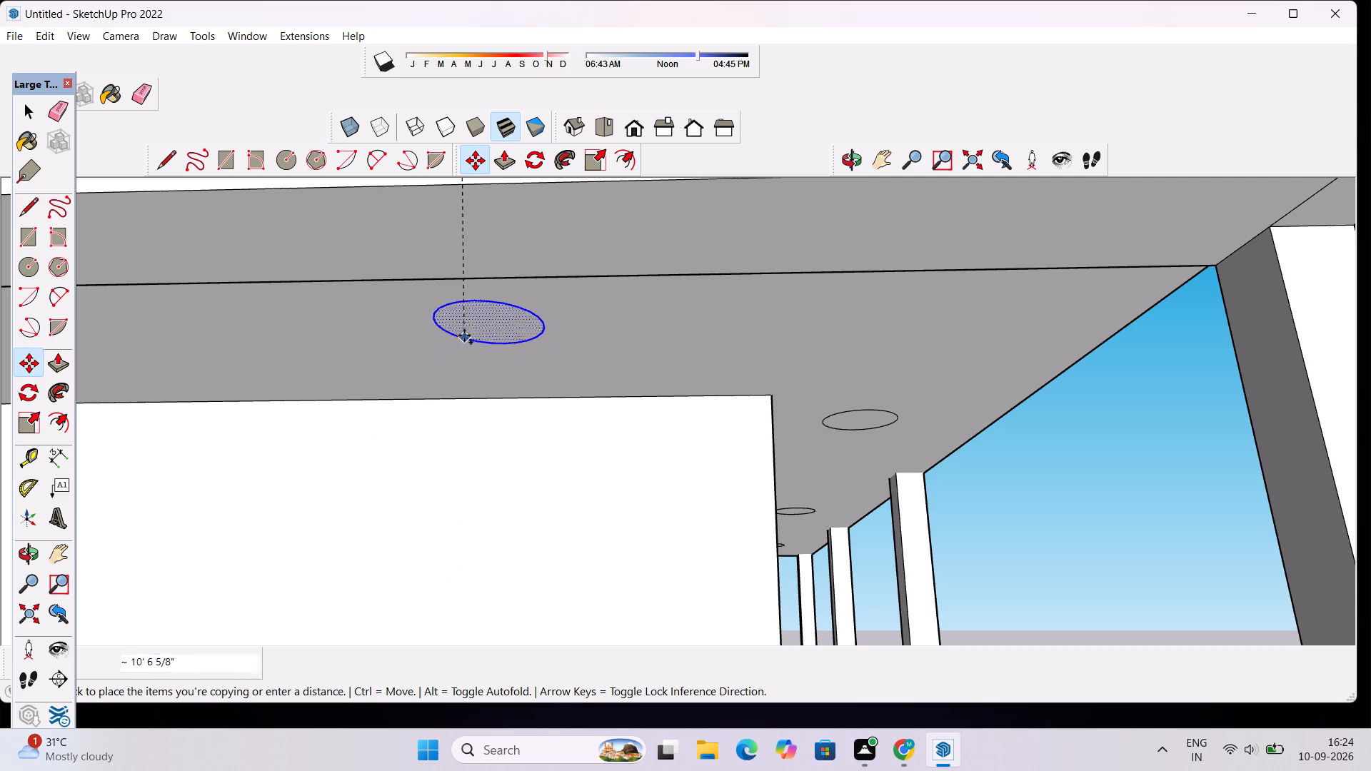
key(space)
Draw a circle of about 1' radius on the lowest storey's front ceiling, below the circles of the upper storeys.
scroll(466, 333, down, 5)
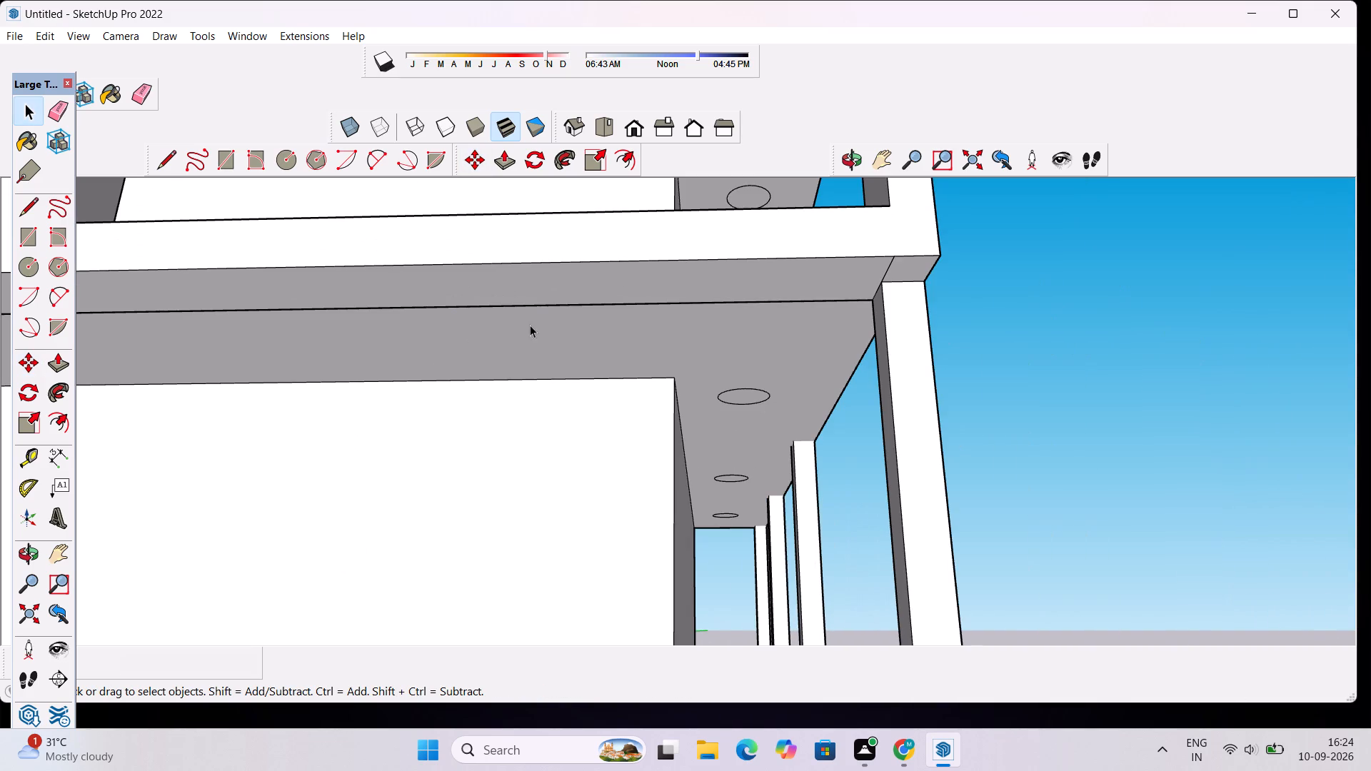
key(c)
click(428, 340)
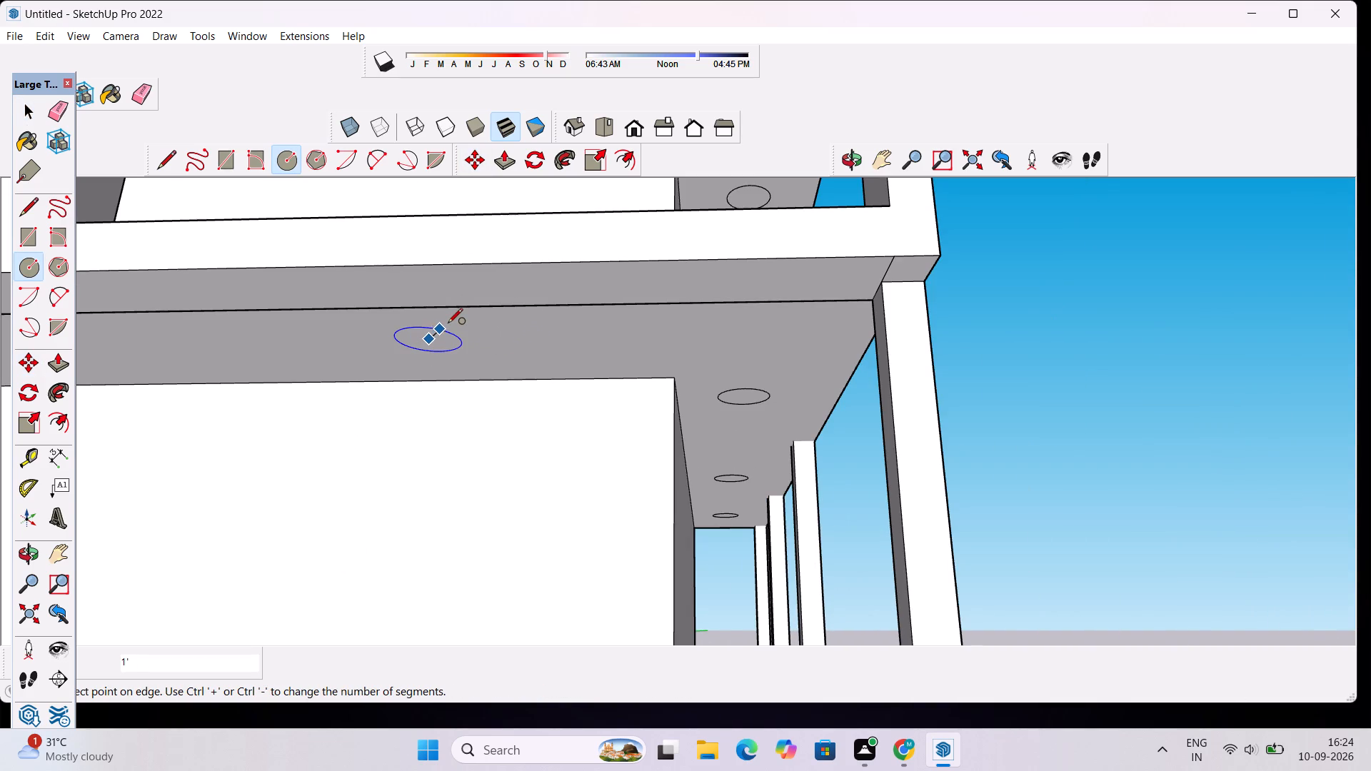
click(448, 324)
key(space)
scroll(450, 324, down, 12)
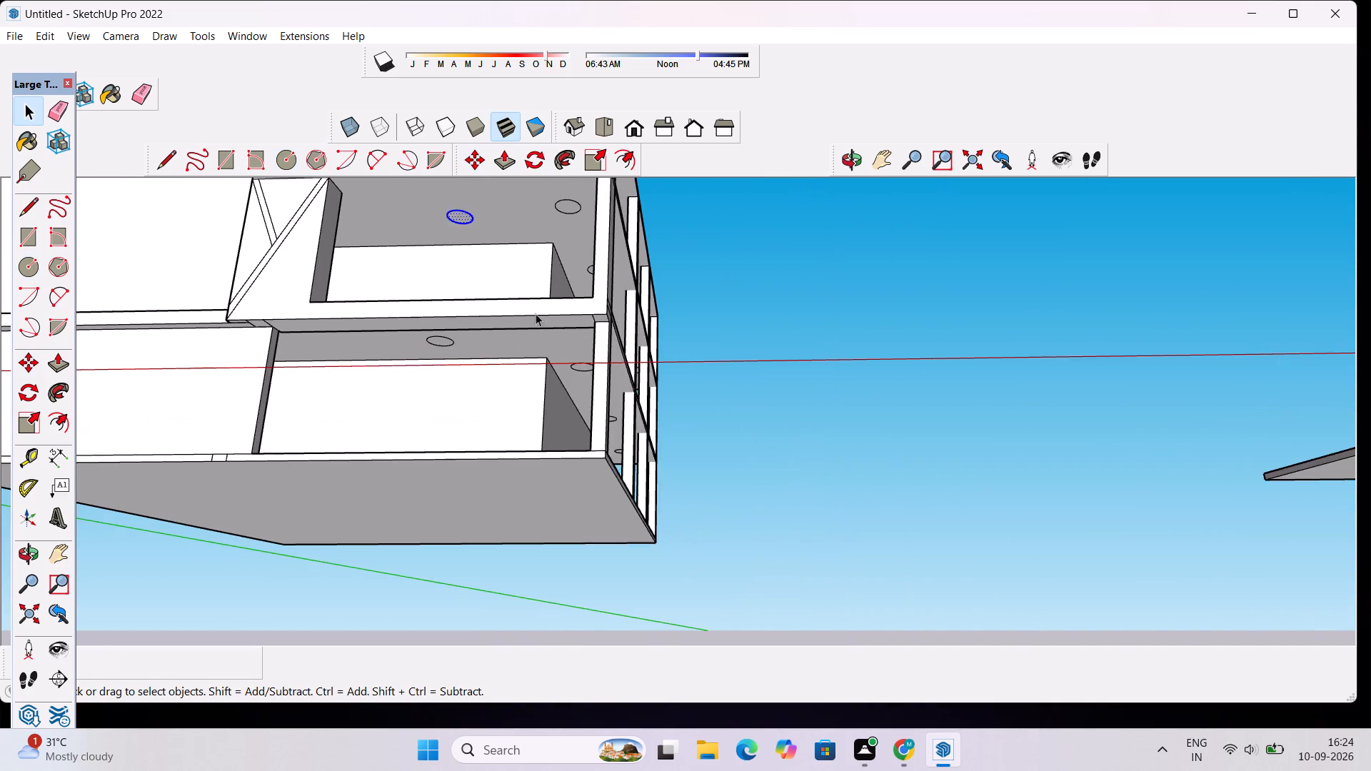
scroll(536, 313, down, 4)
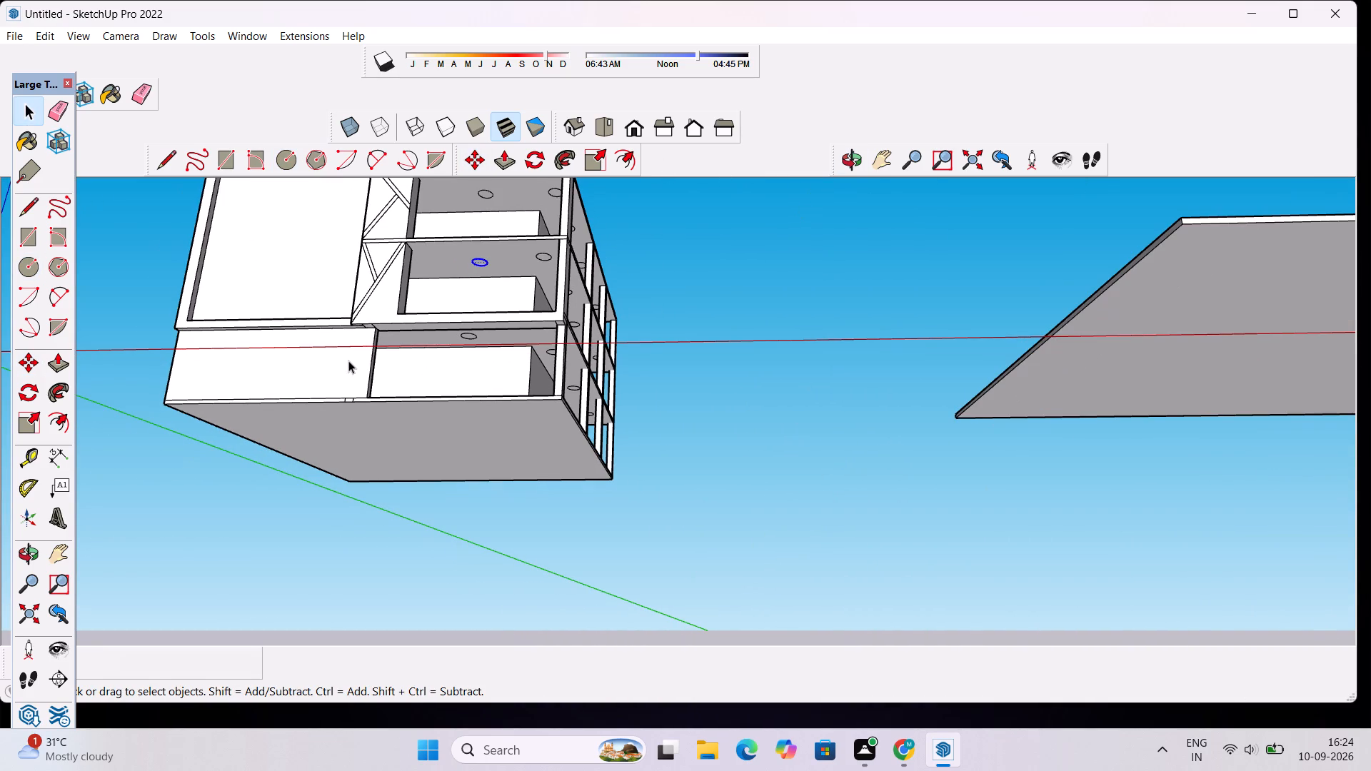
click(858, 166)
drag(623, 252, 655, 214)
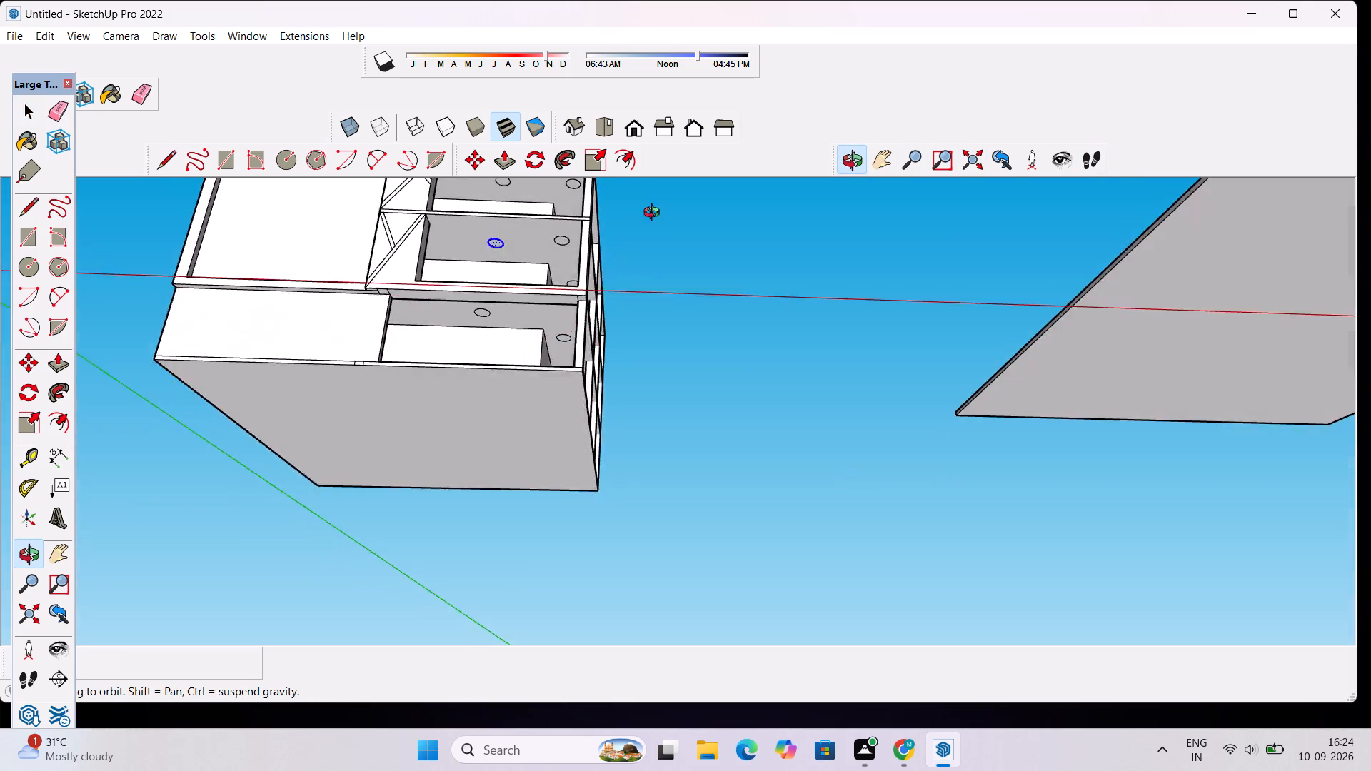
Move the middle storey's front corner ceiling circle about 2' 9/16" along the side ceiling toward the next circle.
drag(655, 214, 671, 193)
scroll(576, 290, up, 4)
drag(575, 318, 578, 404)
scroll(581, 244, up, 2)
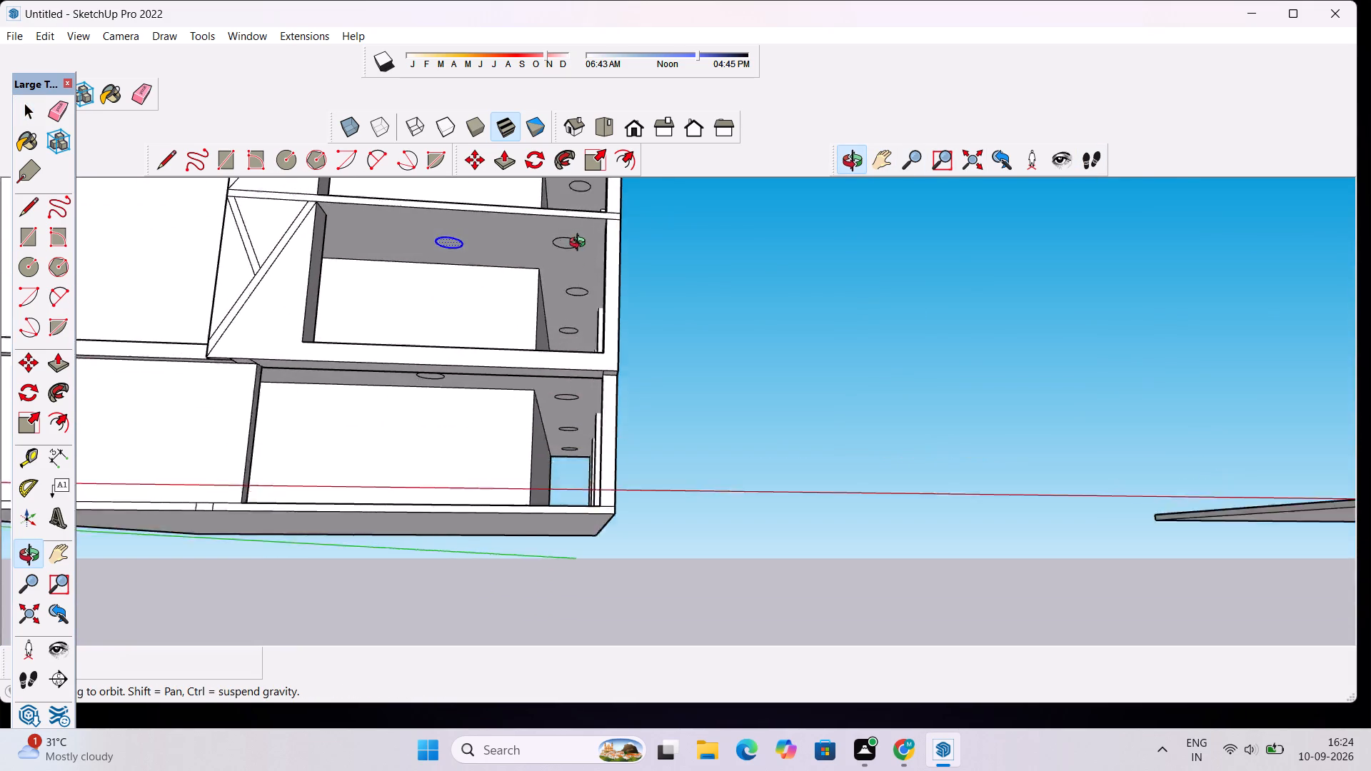
scroll(581, 244, up, 6)
drag(593, 327, 353, 278)
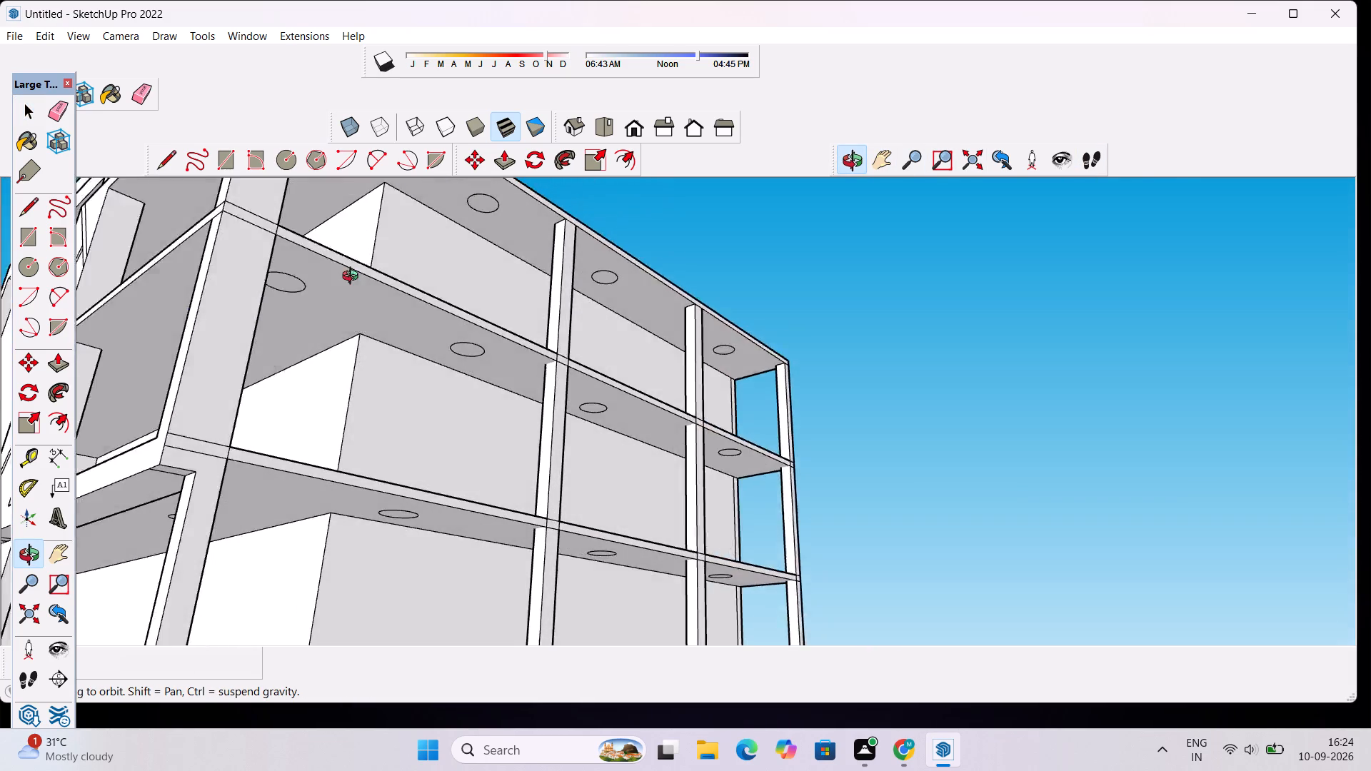
drag(353, 278, 253, 244)
scroll(455, 326, up, 4)
drag(501, 397, 423, 340)
scroll(295, 342, up, 2)
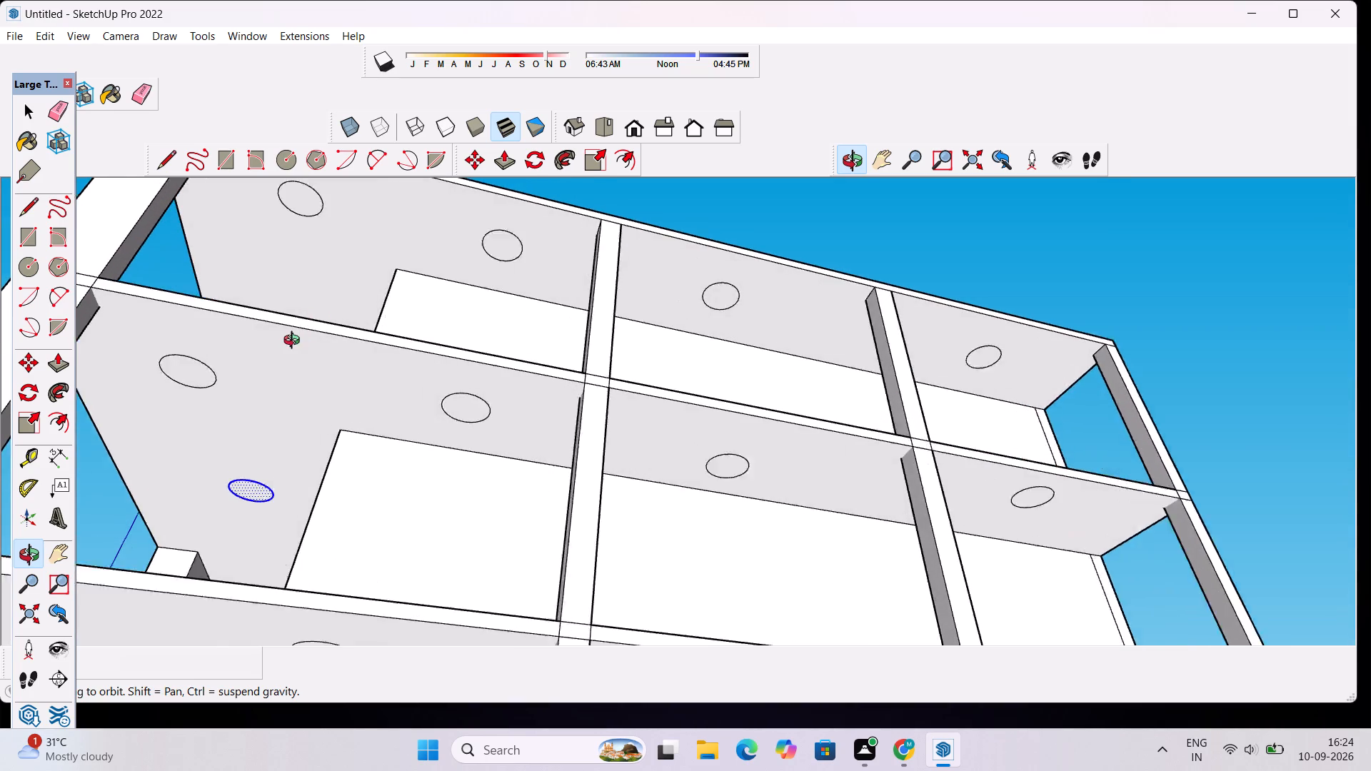
scroll(295, 342, up, 2)
drag(232, 371, 264, 340)
drag(267, 354, 208, 341)
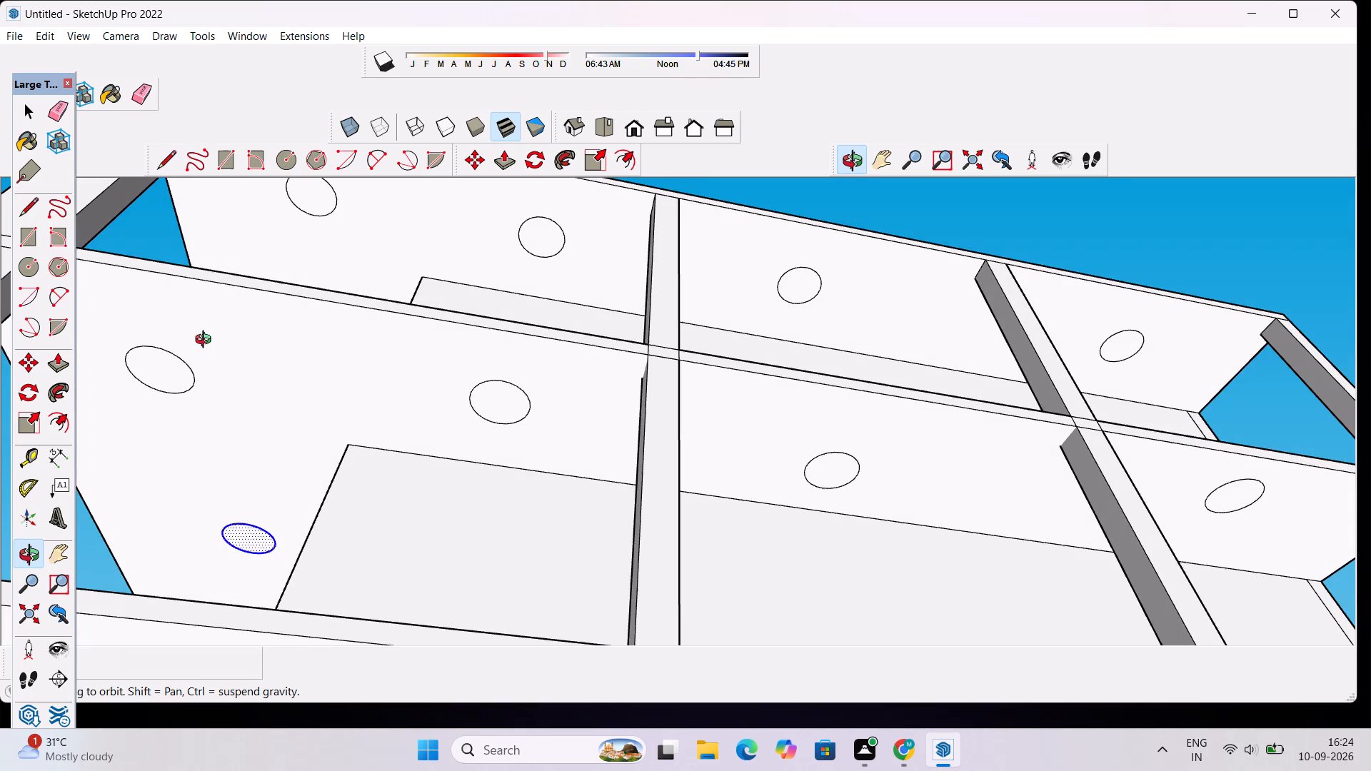
key(space)
double_click(169, 374)
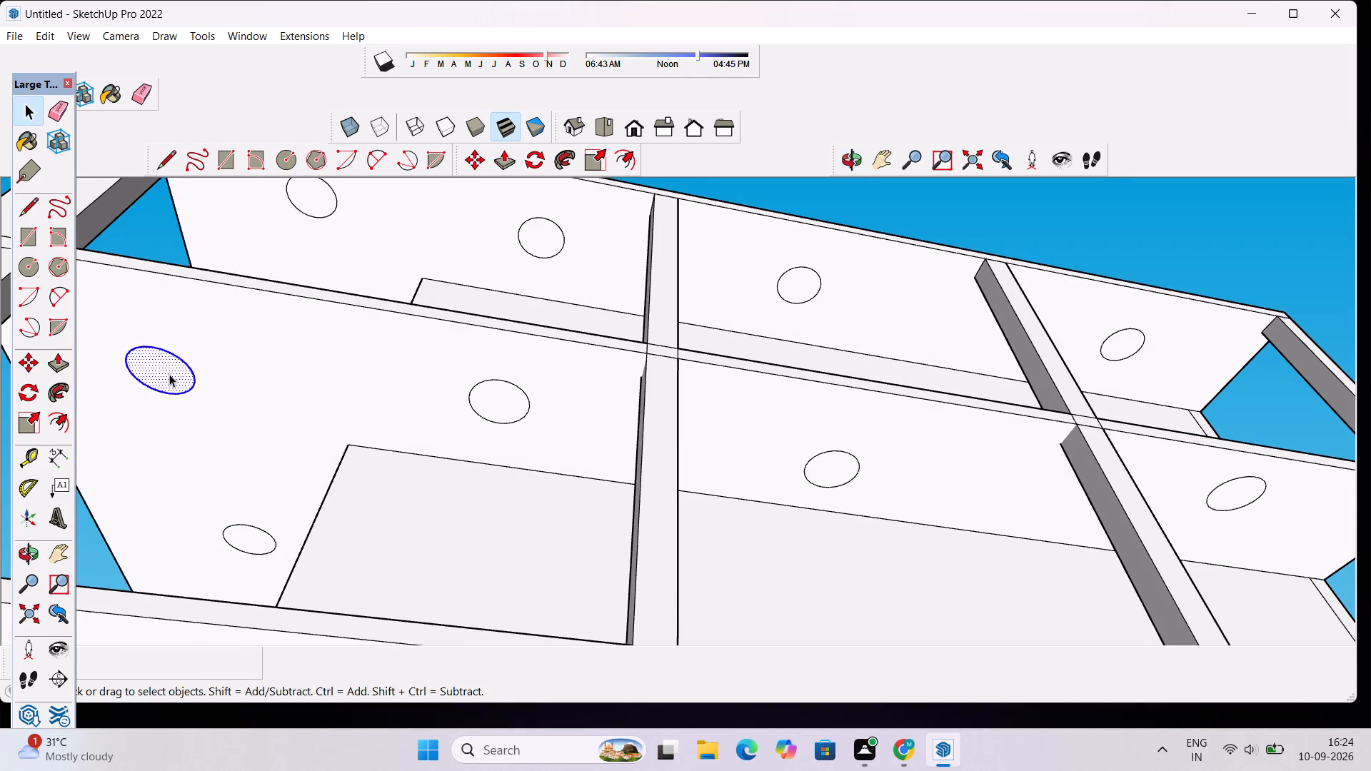
key(m)
scroll(171, 368, up, 2)
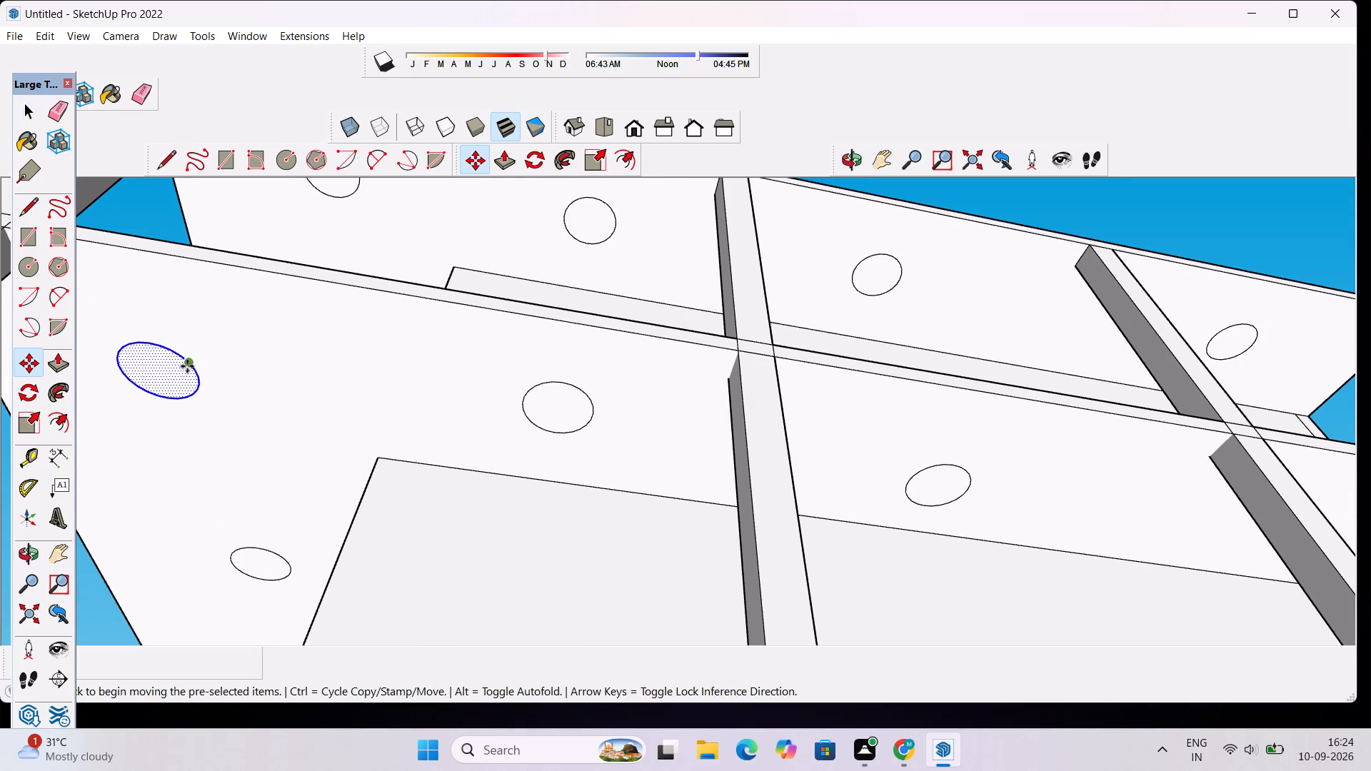
click(196, 379)
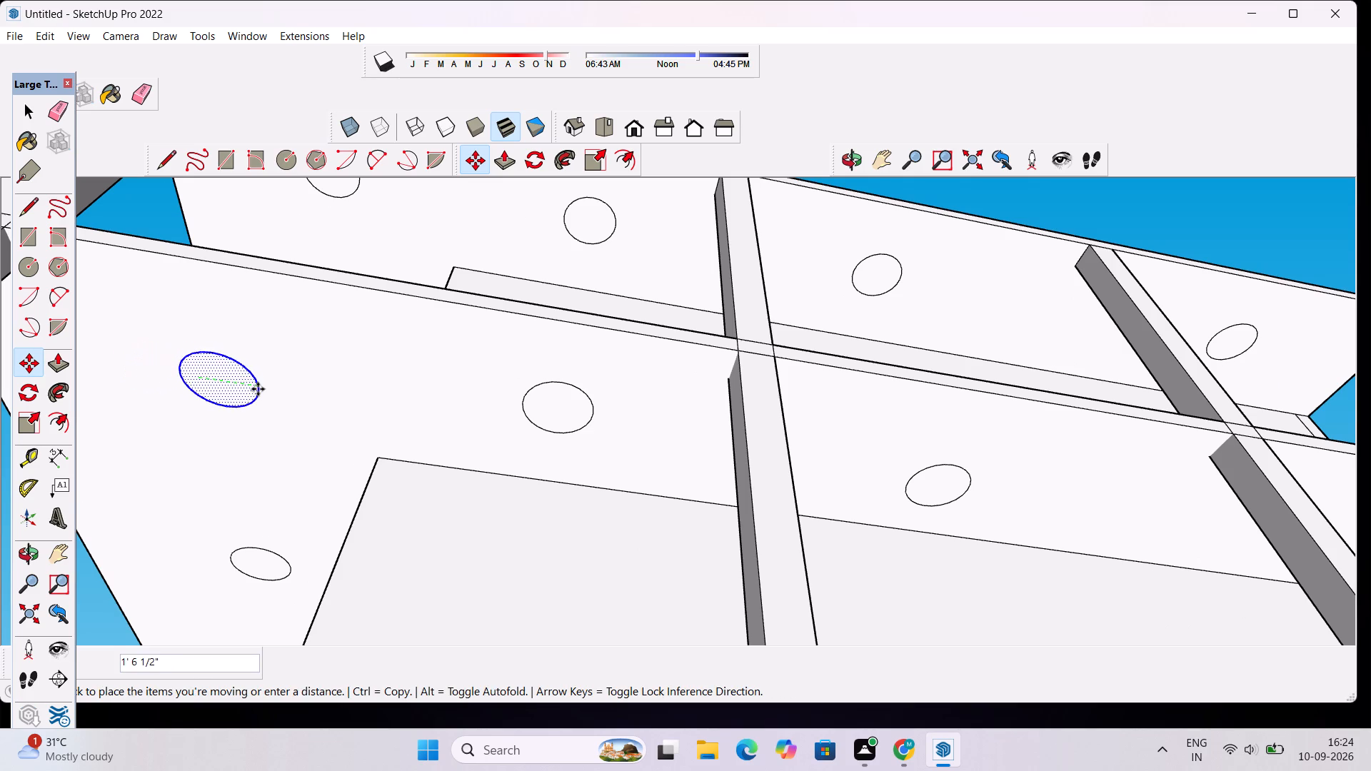
click(276, 396)
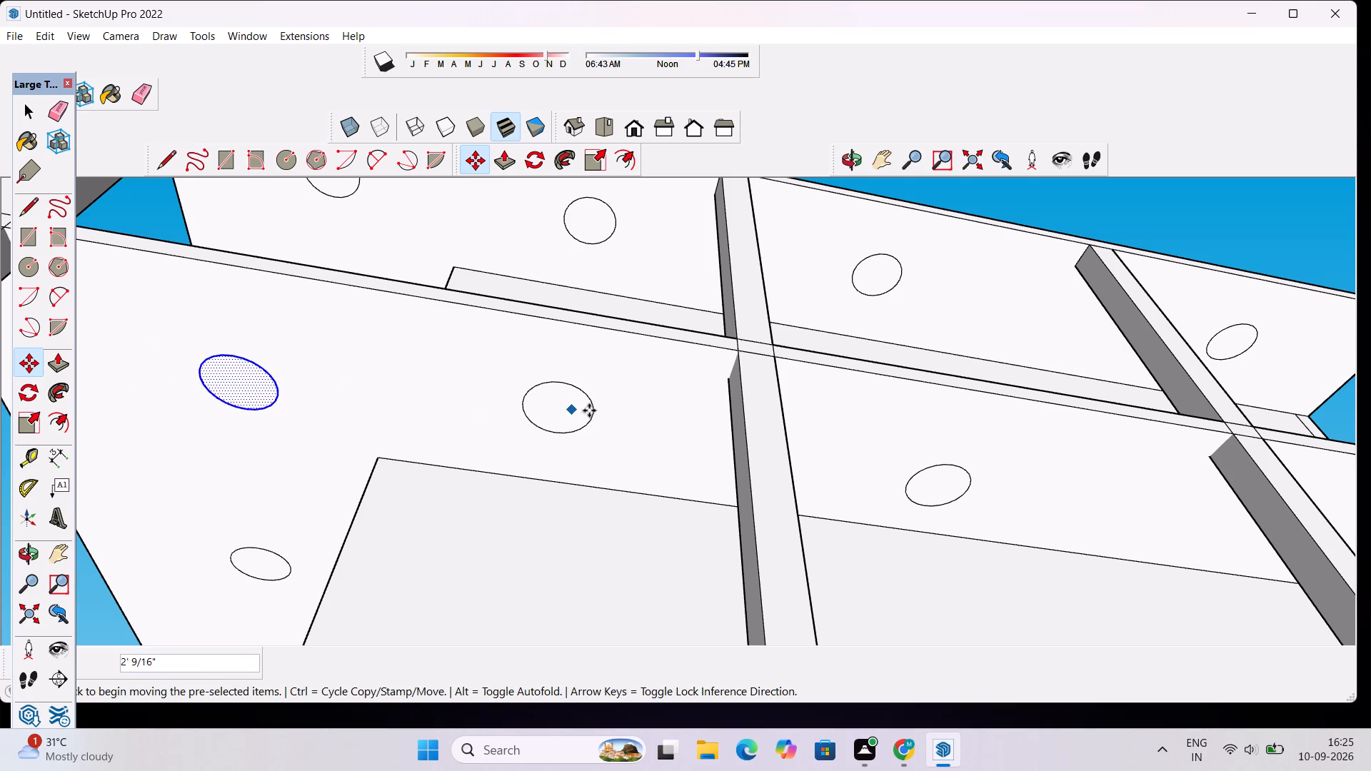
Delete the second circle along the middle storey's side ceiling, between the moved corner circle and the first column.
key(space)
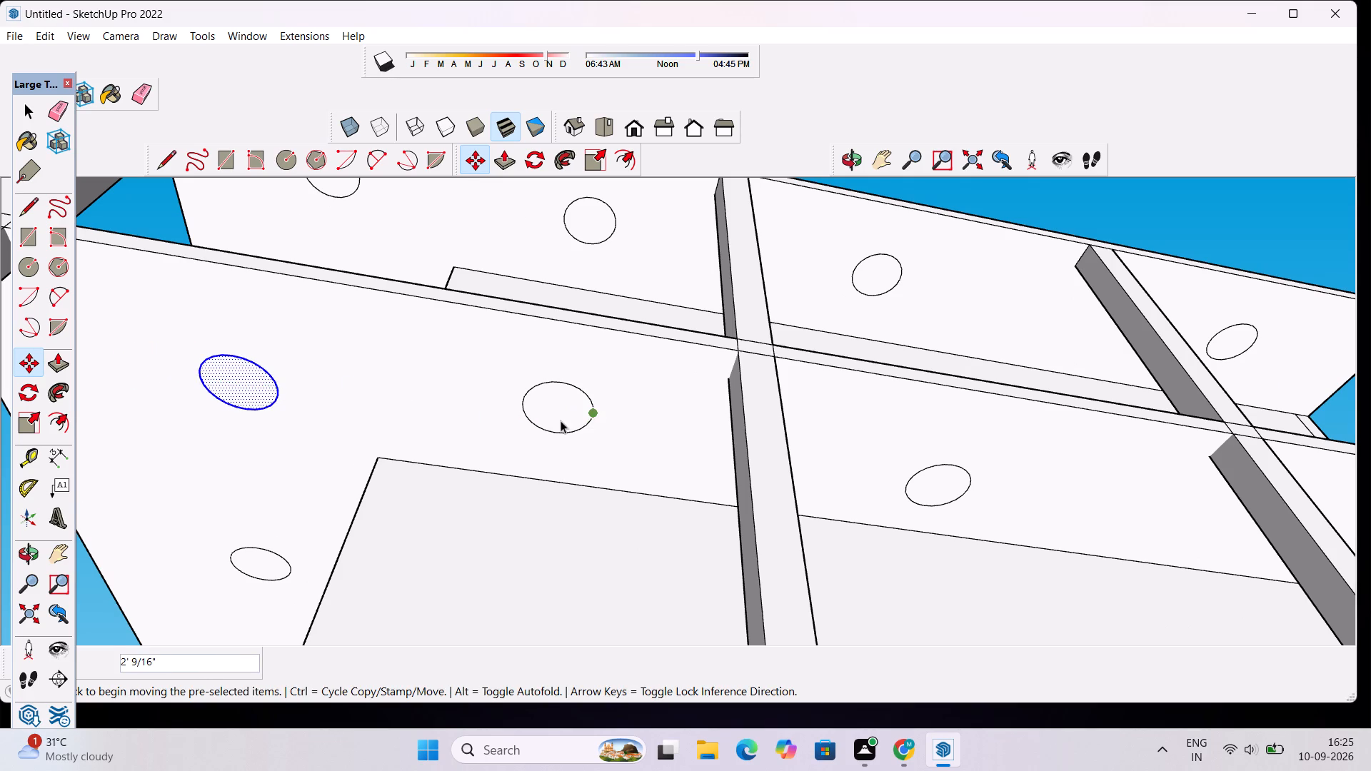
double_click(561, 420)
key(Delete)
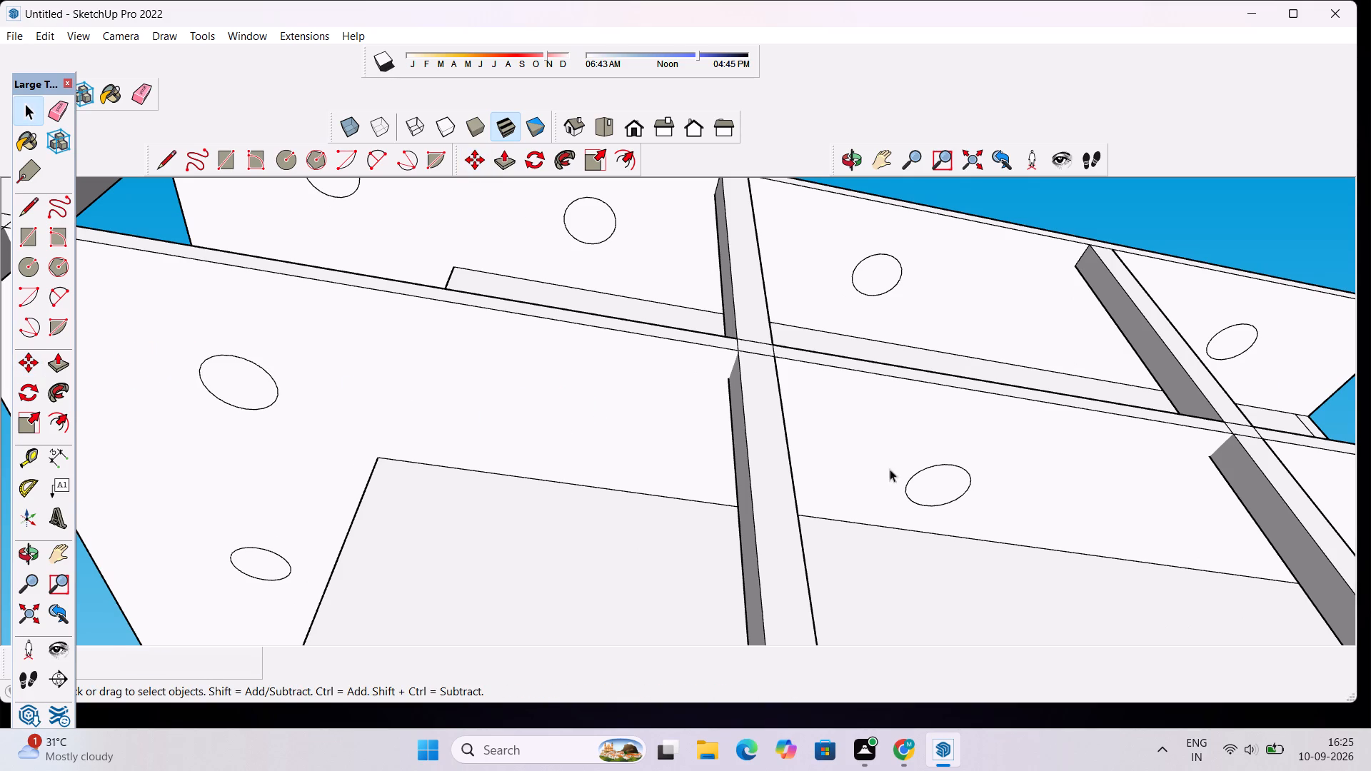
Move the lowest storey's first-bay side ceiling circle about 4' 7 3/4" along the ceiling toward the front corner.
scroll(851, 445, down, 9)
click(853, 158)
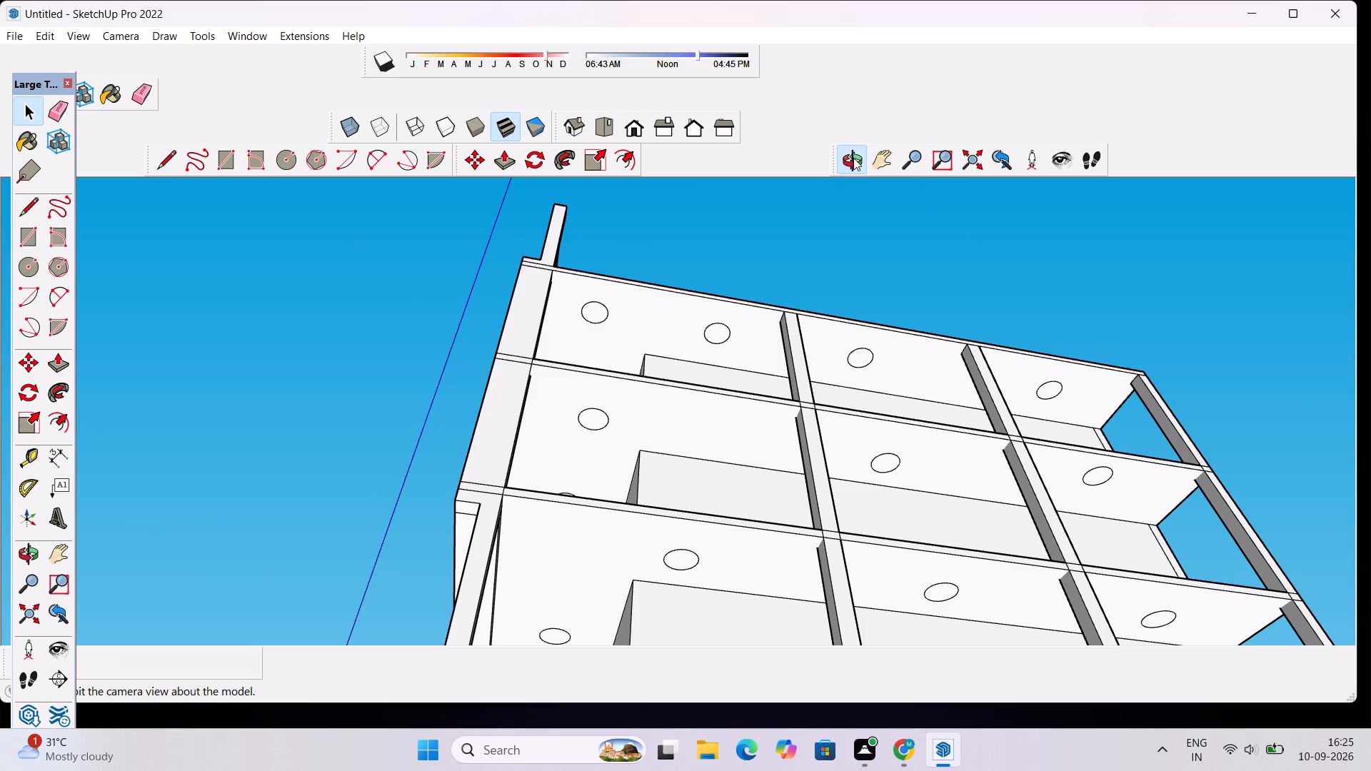
drag(975, 339, 852, 306)
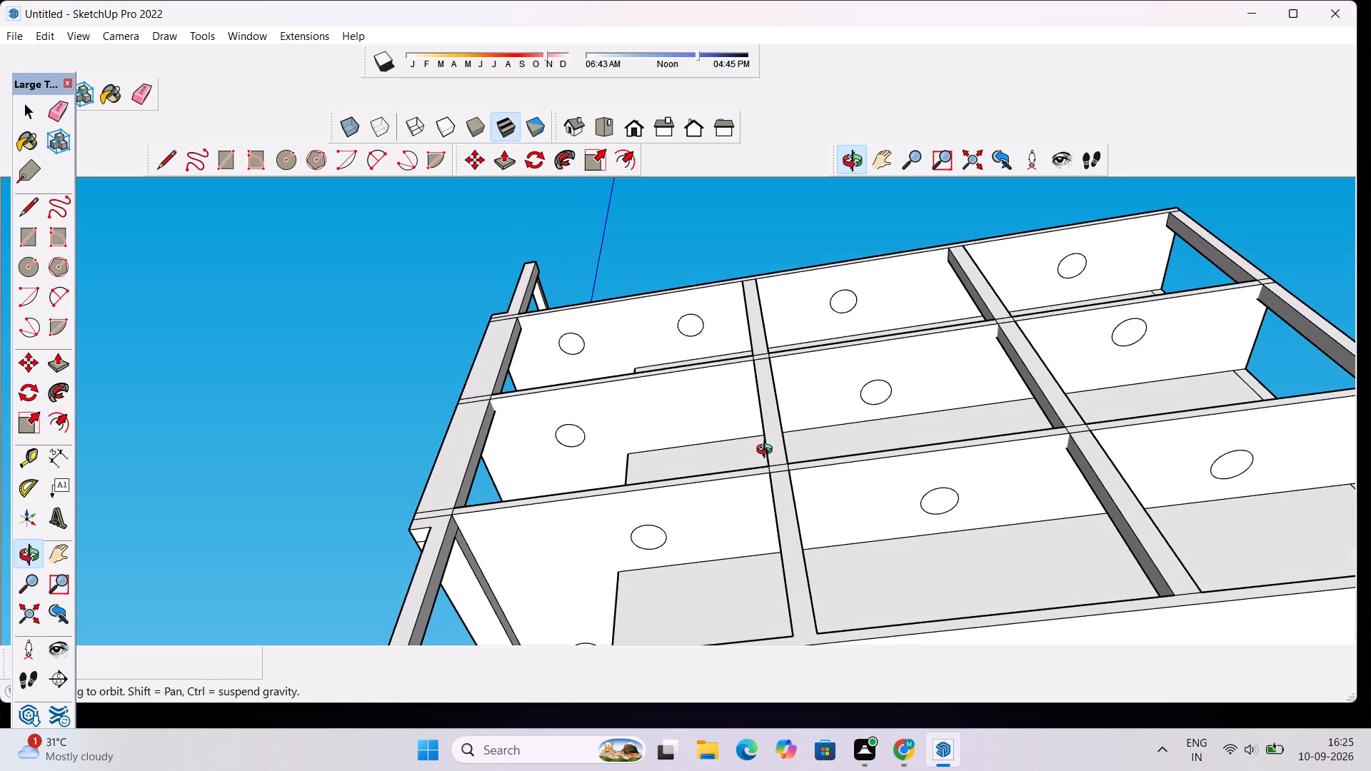
scroll(699, 438, down, 5)
scroll(656, 507, up, 5)
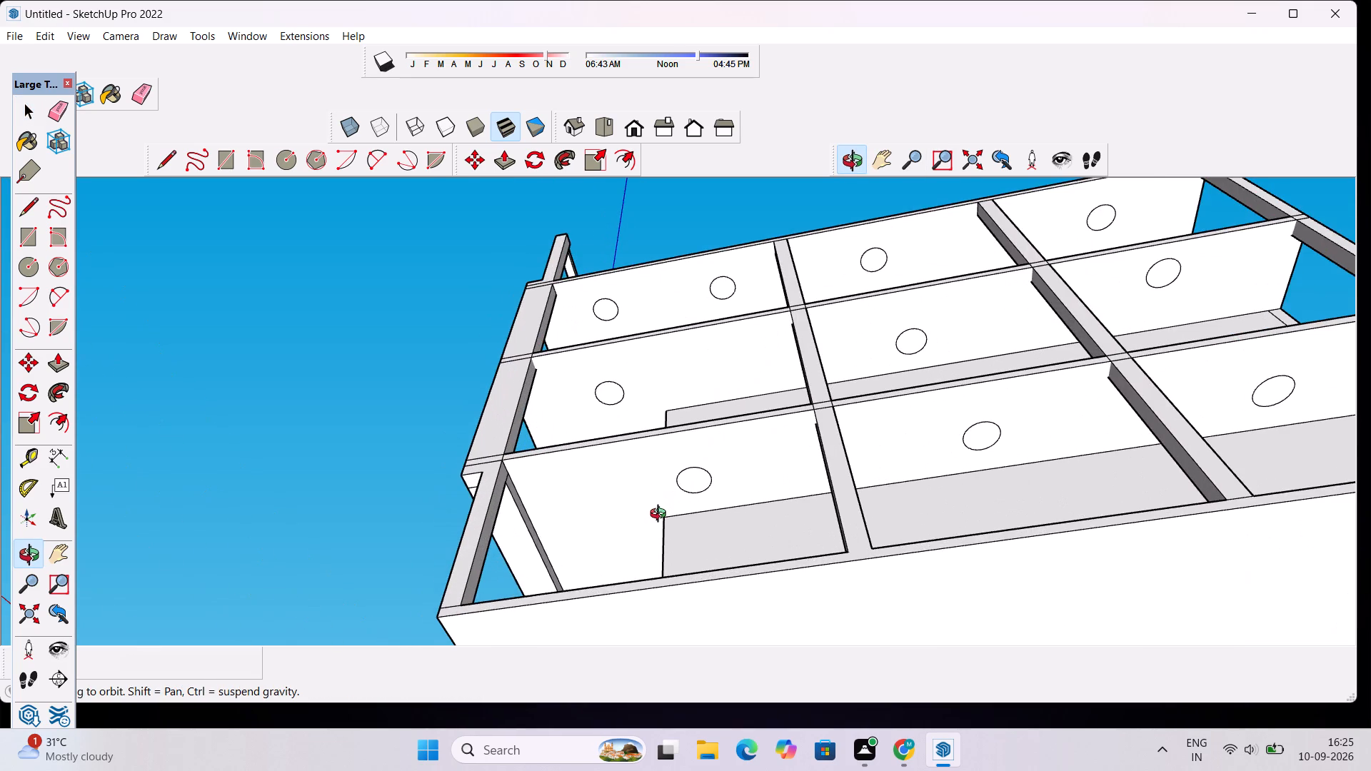
scroll(661, 515, up, 2)
key(space)
double_click(708, 472)
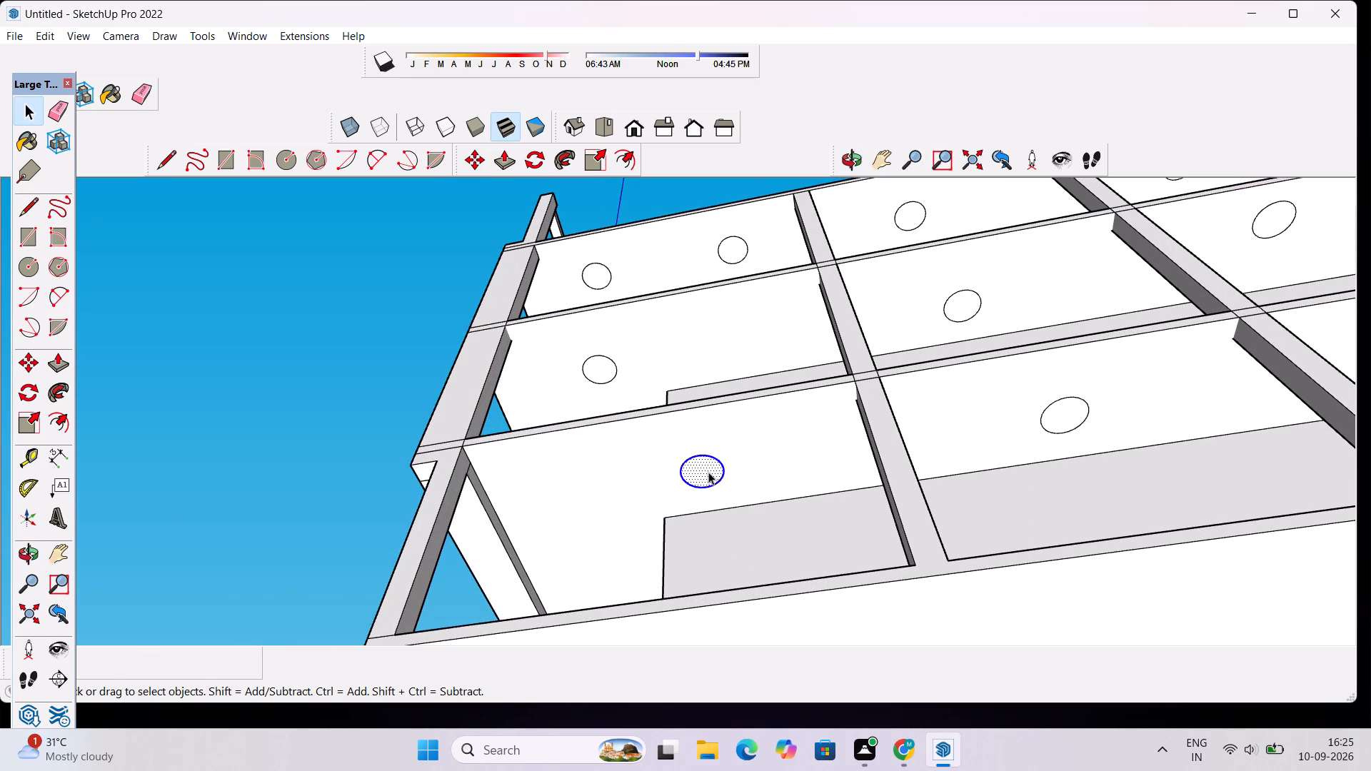
key(m)
click(708, 472)
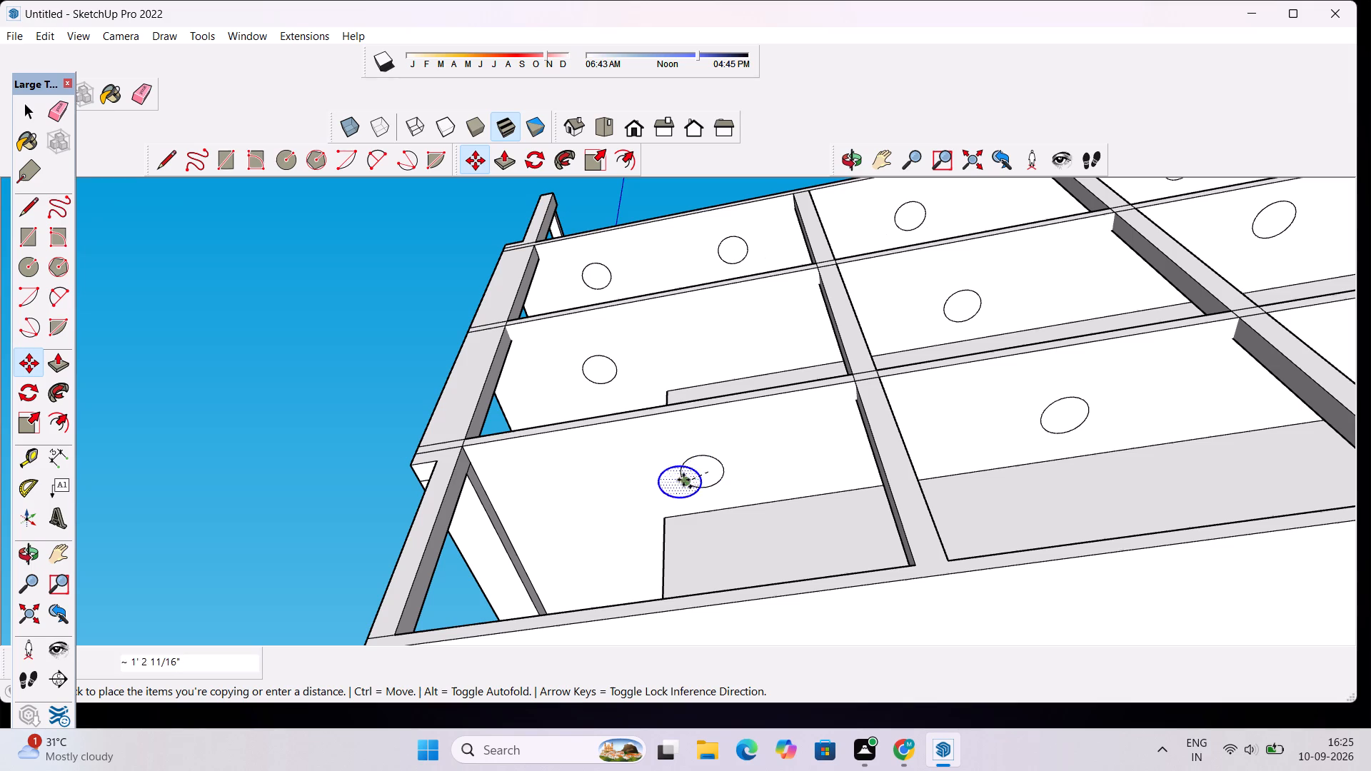
key(space)
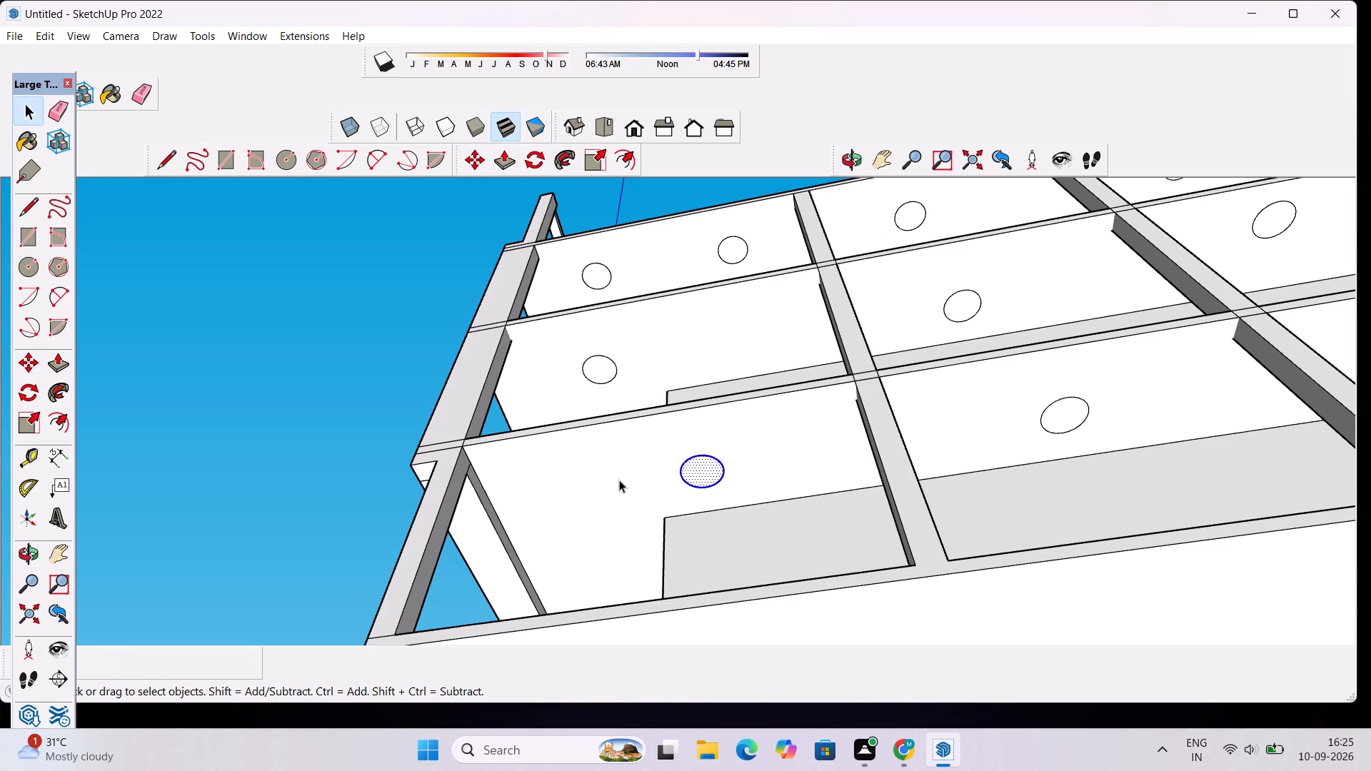
key(m)
click(709, 468)
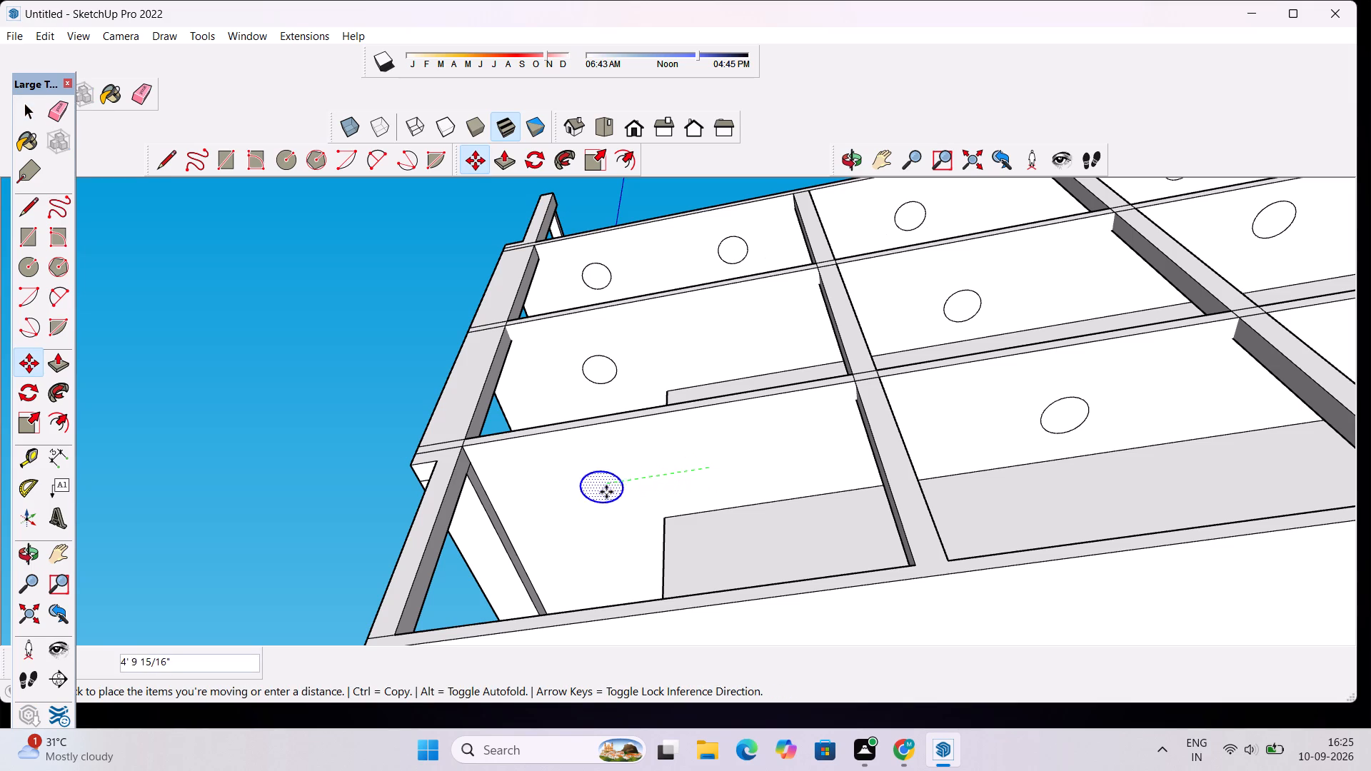
click(611, 483)
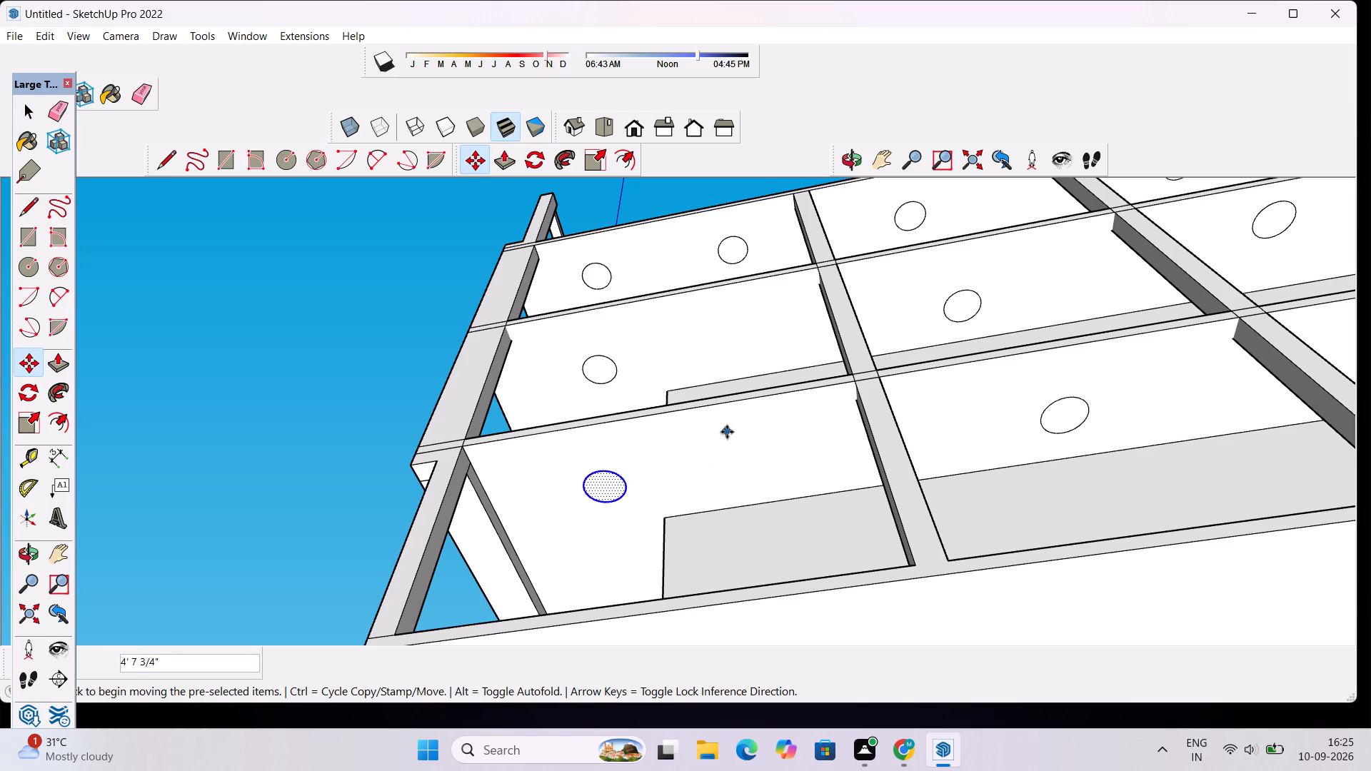
key(space)
Move the middle storey's second-bay ceiling circle about 8" across the ceiling toward the open column side.
scroll(729, 438, down, 4)
click(853, 154)
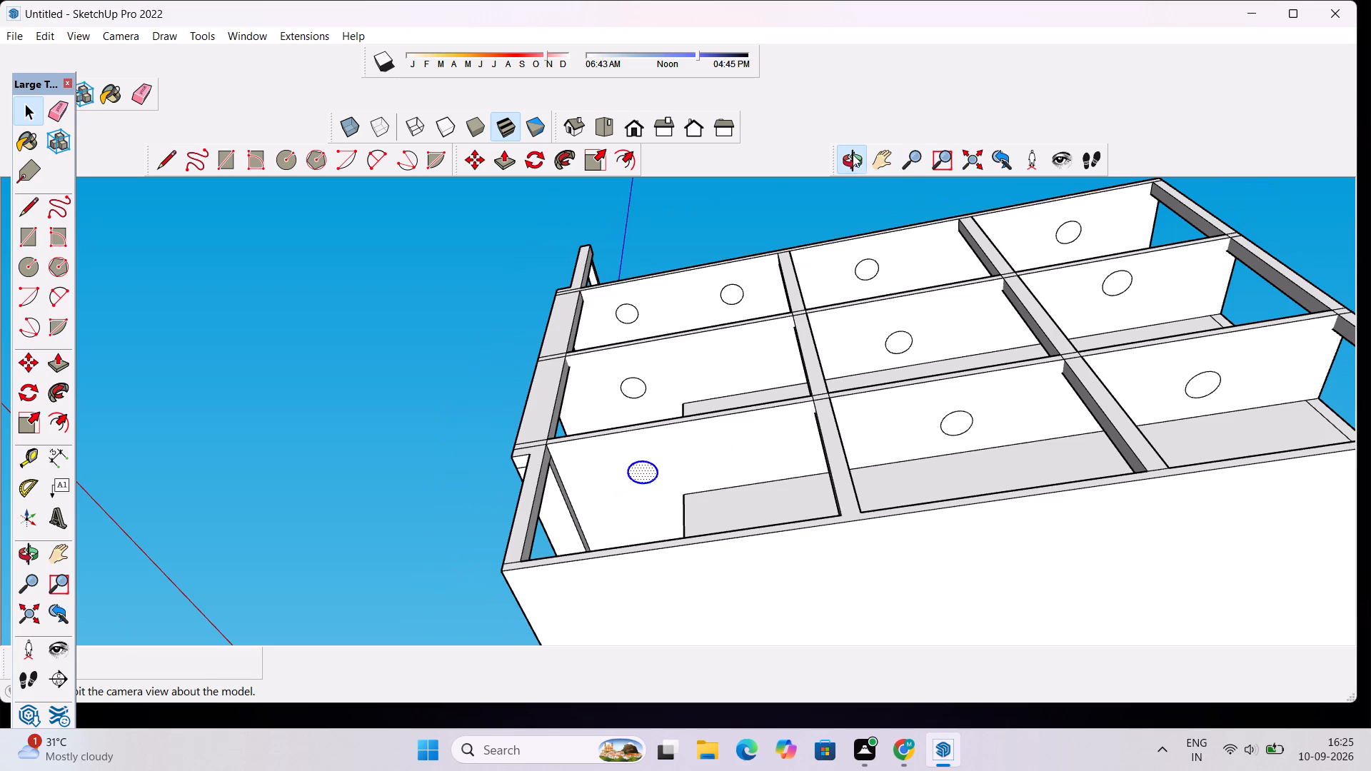
drag(811, 259, 837, 317)
drag(918, 320, 1061, 400)
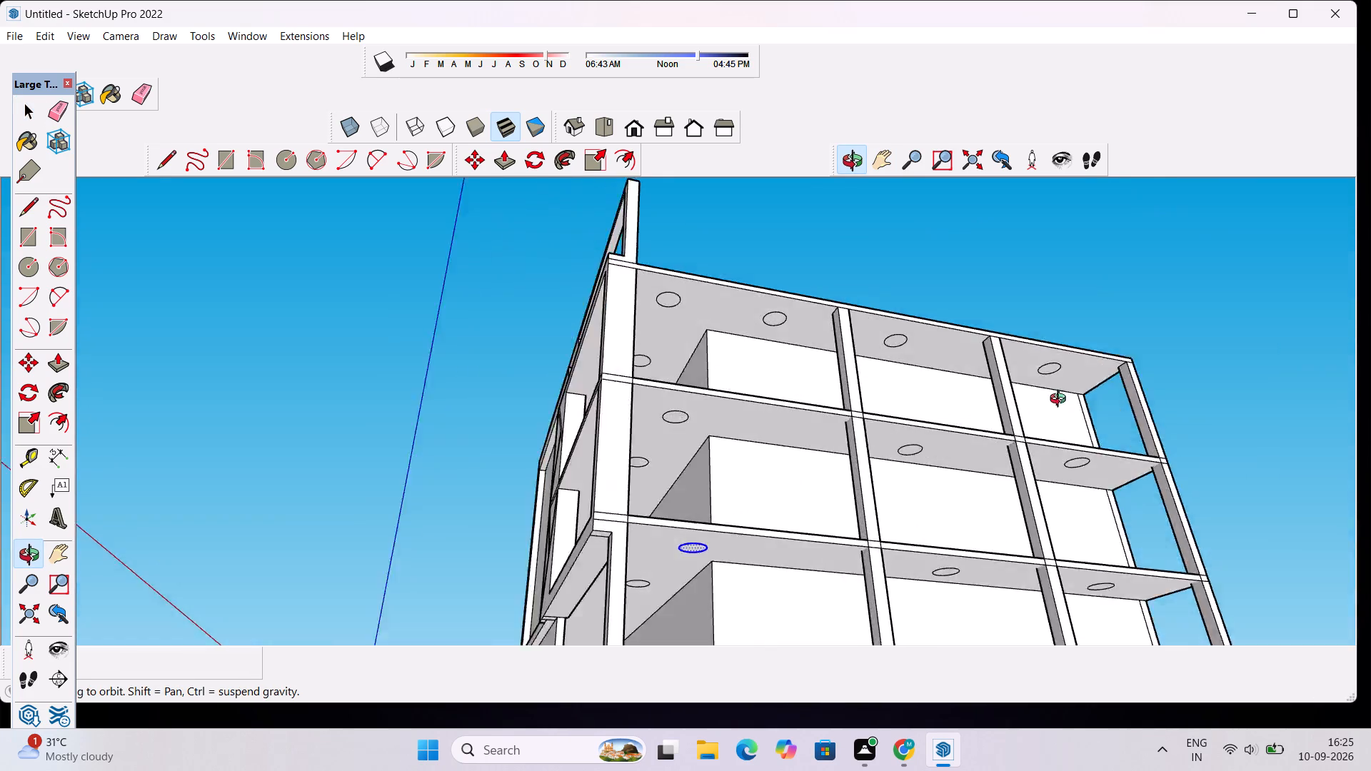
drag(1061, 400, 1262, 475)
drag(648, 424, 783, 404)
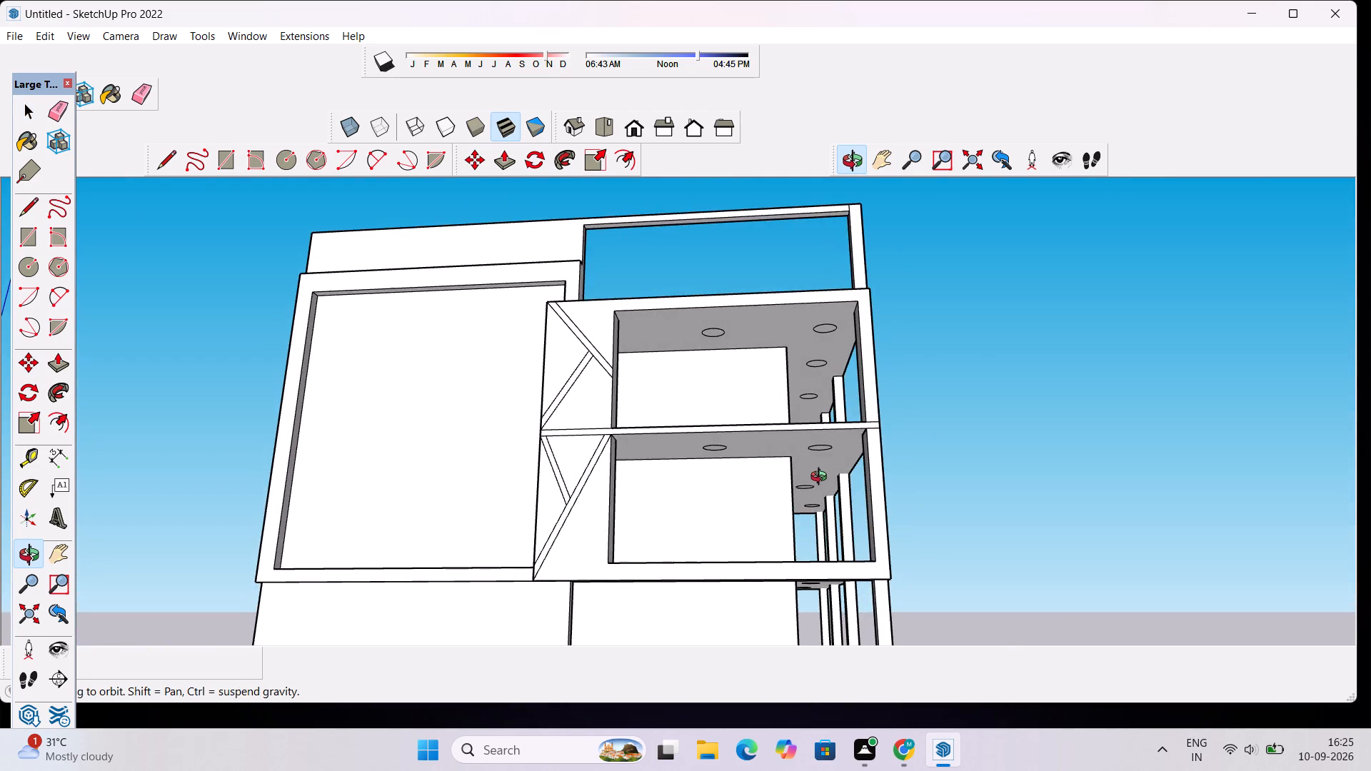
scroll(823, 488, up, 9)
key(space)
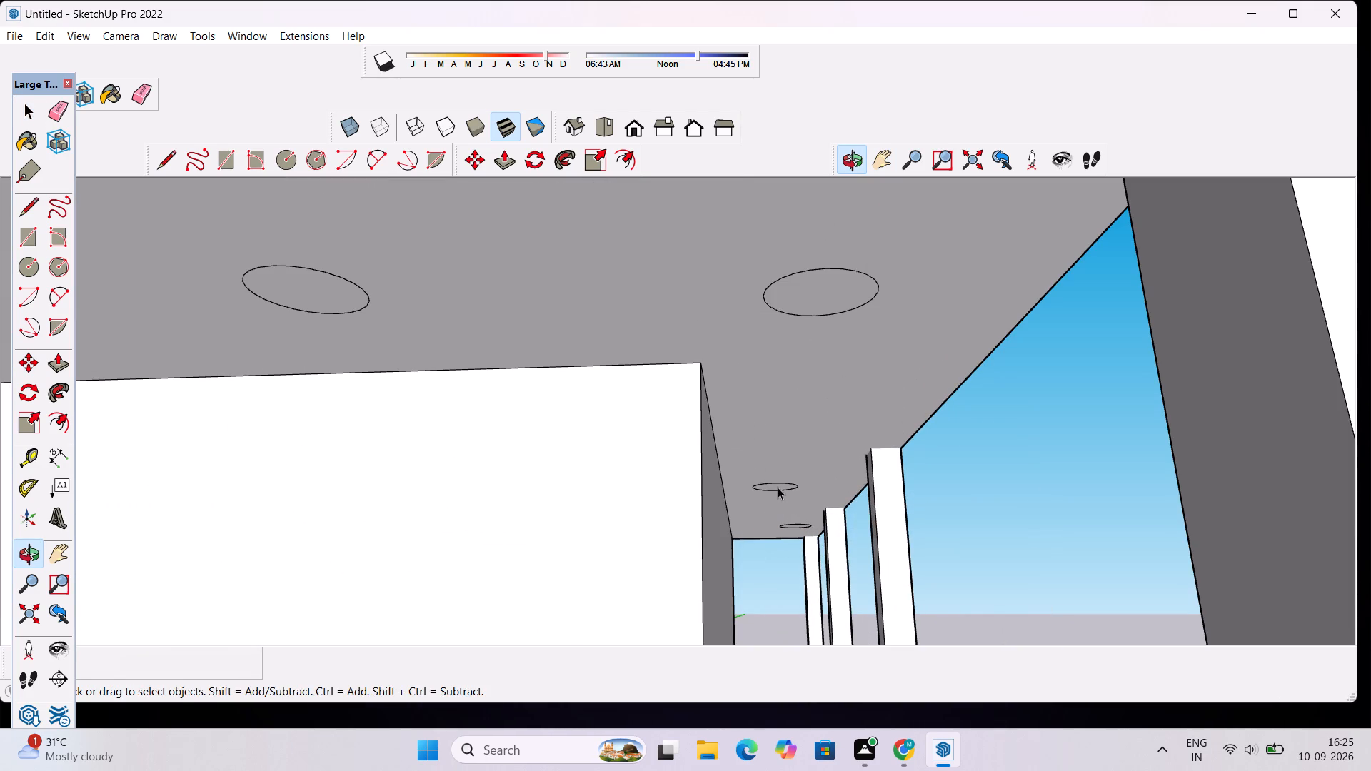
double_click(778, 487)
scroll(778, 487, up, 6)
key(m)
click(779, 486)
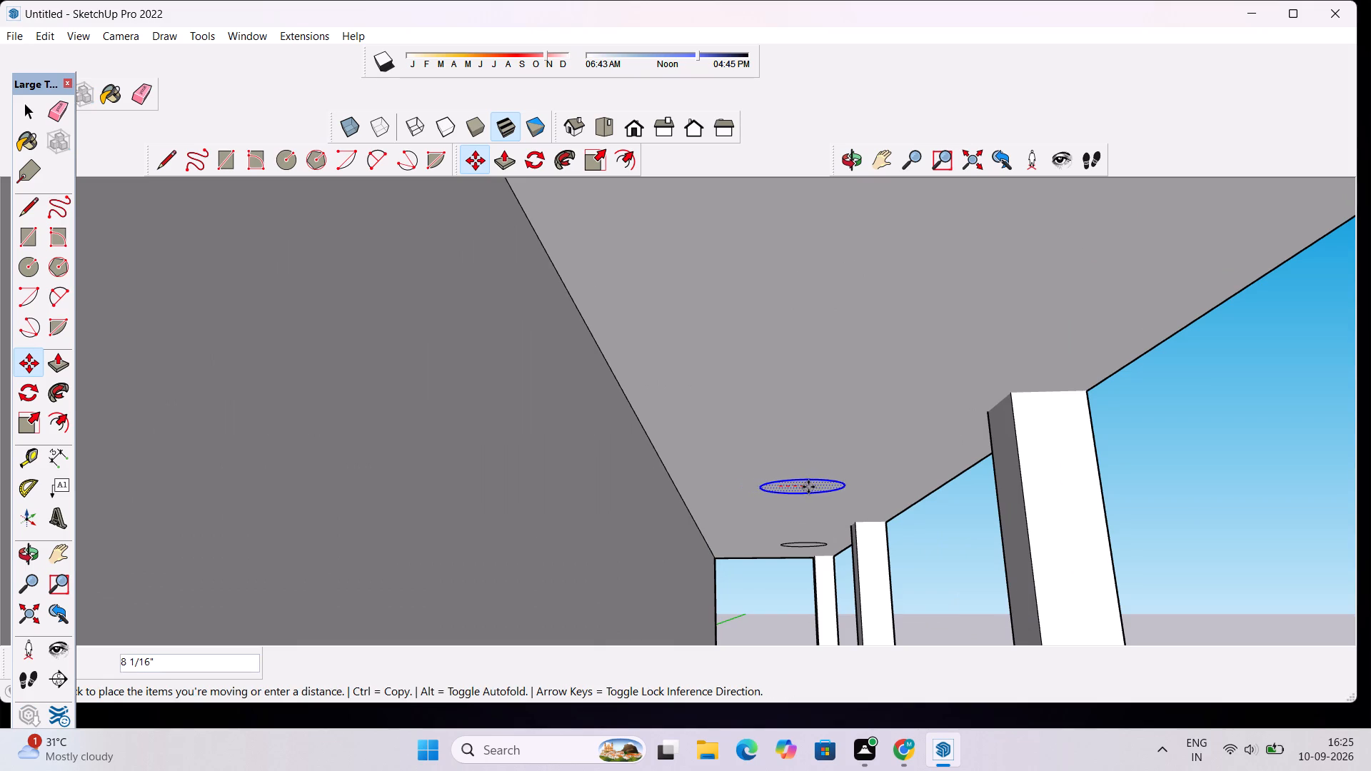
click(811, 487)
Examine the ceiling circles' alignment on every storey from the side and front of the building.
scroll(793, 476, down, 19)
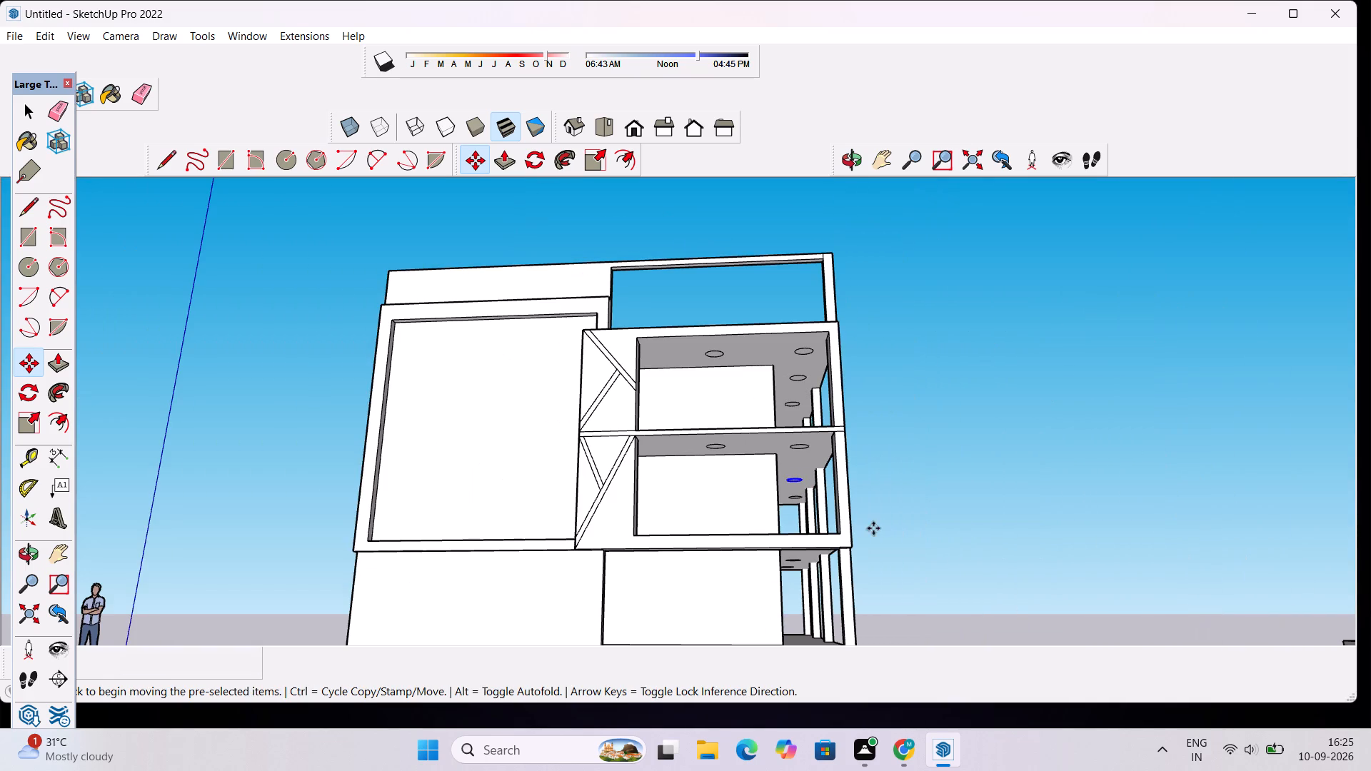
click(862, 168)
drag(935, 554, 779, 435)
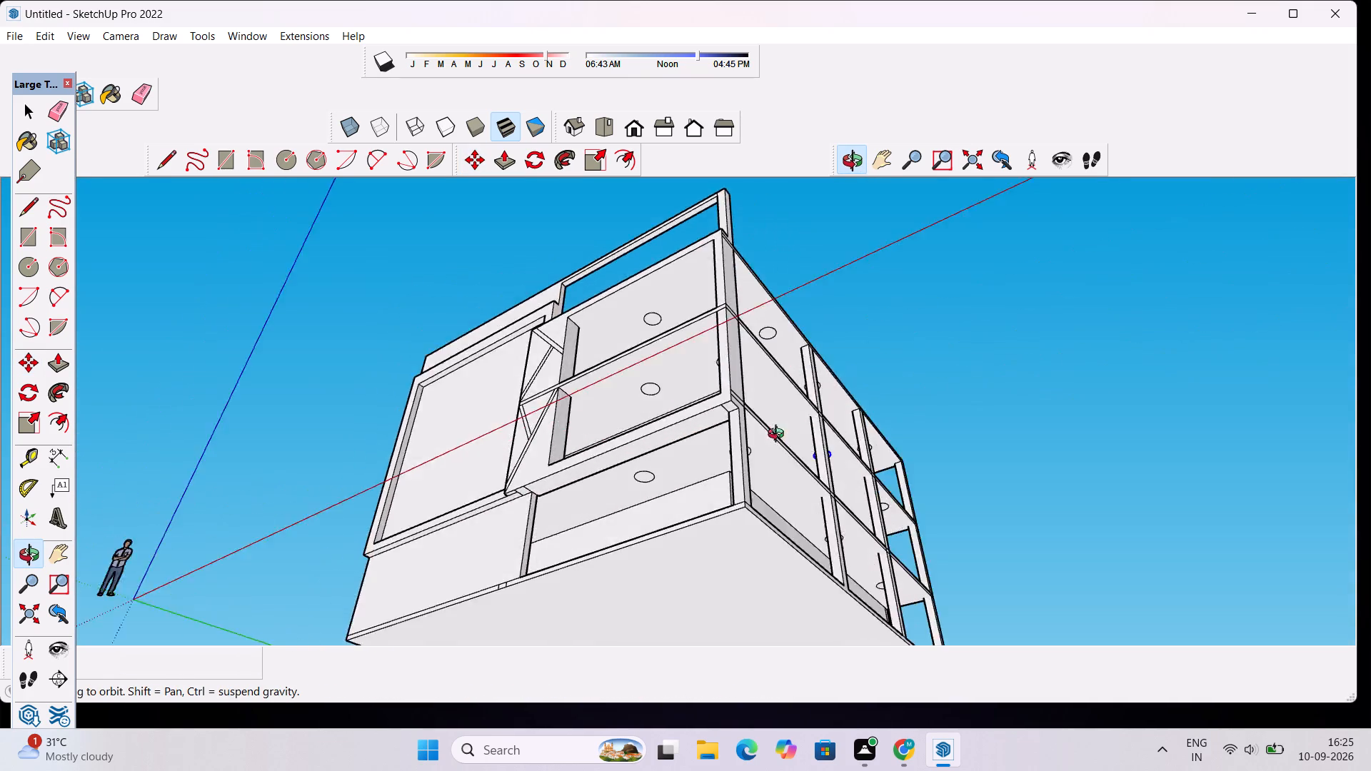
drag(779, 435, 593, 460)
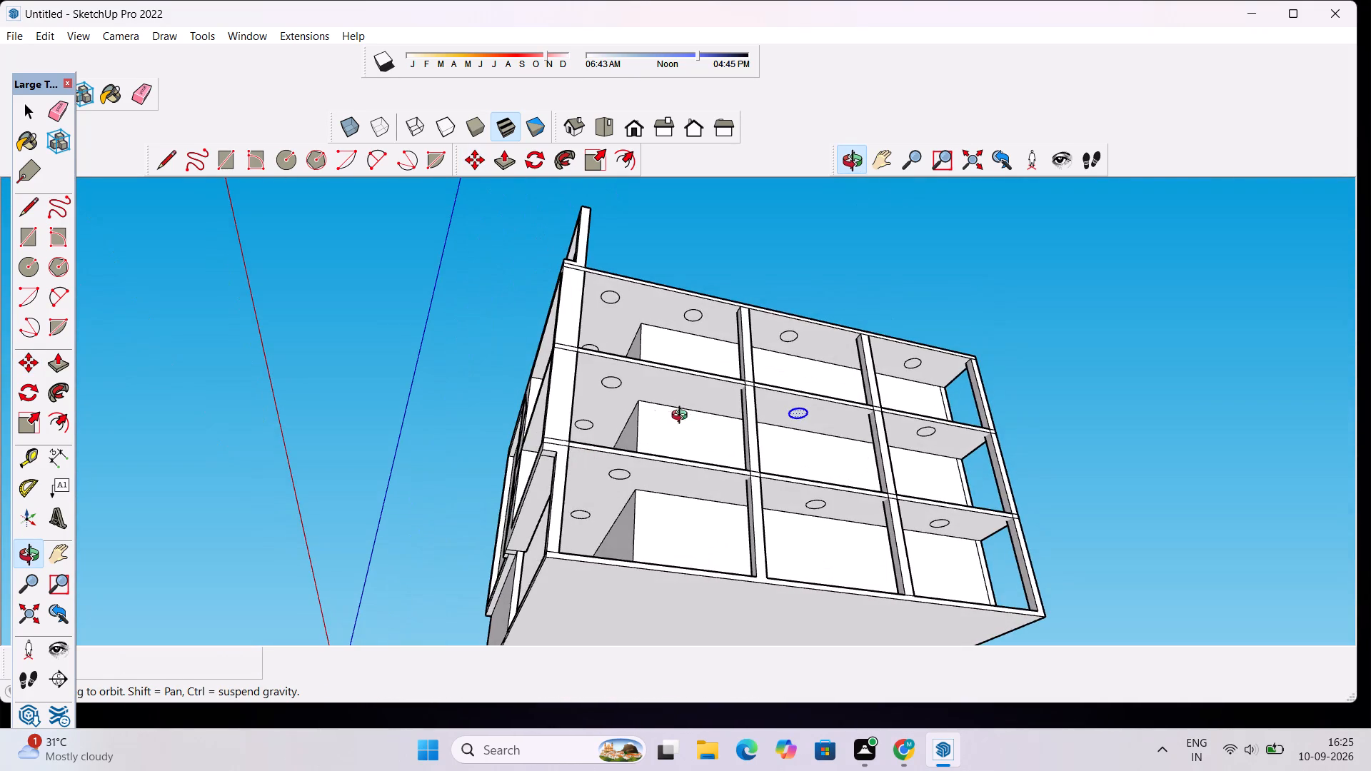
scroll(718, 410, up, 4)
scroll(763, 450, up, 3)
drag(513, 423, 872, 511)
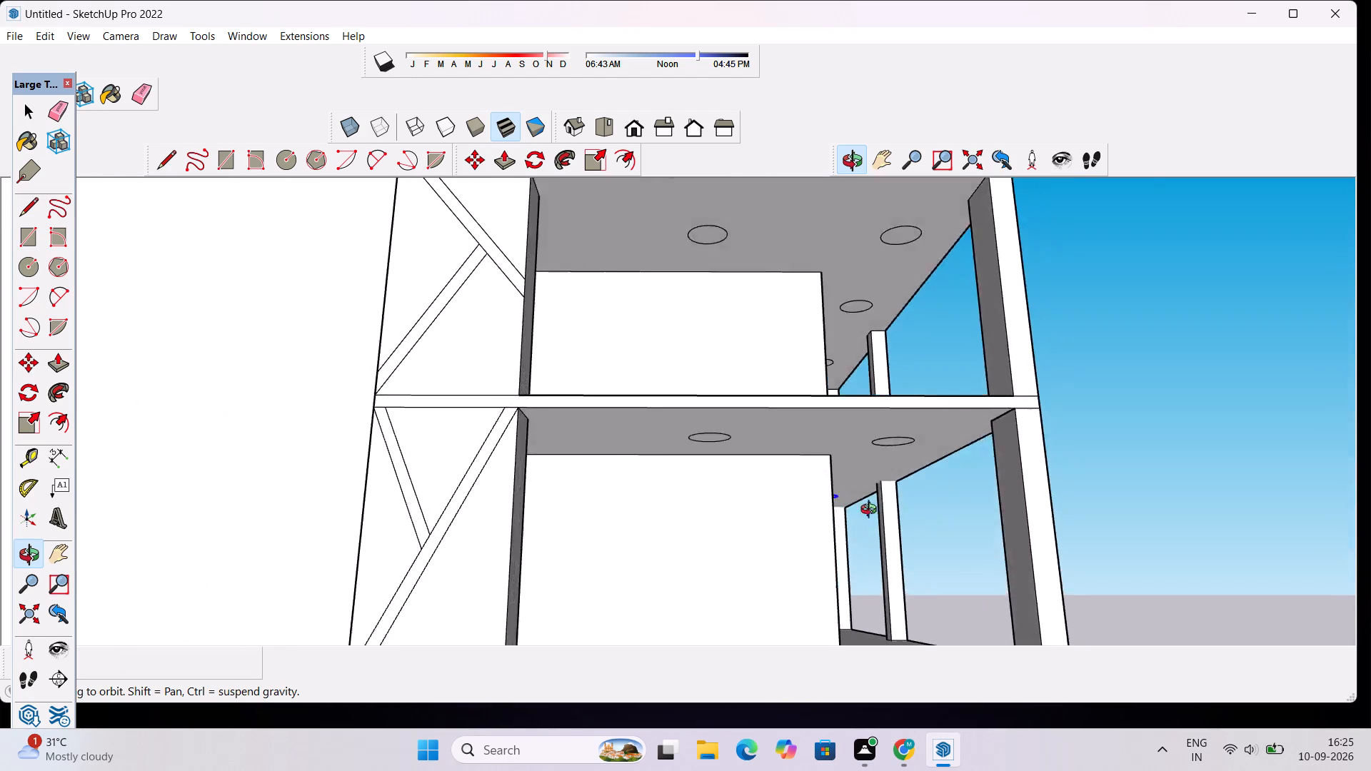
drag(872, 511, 849, 509)
scroll(747, 492, down, 6)
drag(755, 445, 769, 499)
scroll(764, 502, down, 6)
scroll(563, 475, up, 4)
drag(567, 435, 565, 453)
scroll(560, 443, up, 2)
scroll(571, 393, down, 10)
scroll(582, 469, up, 3)
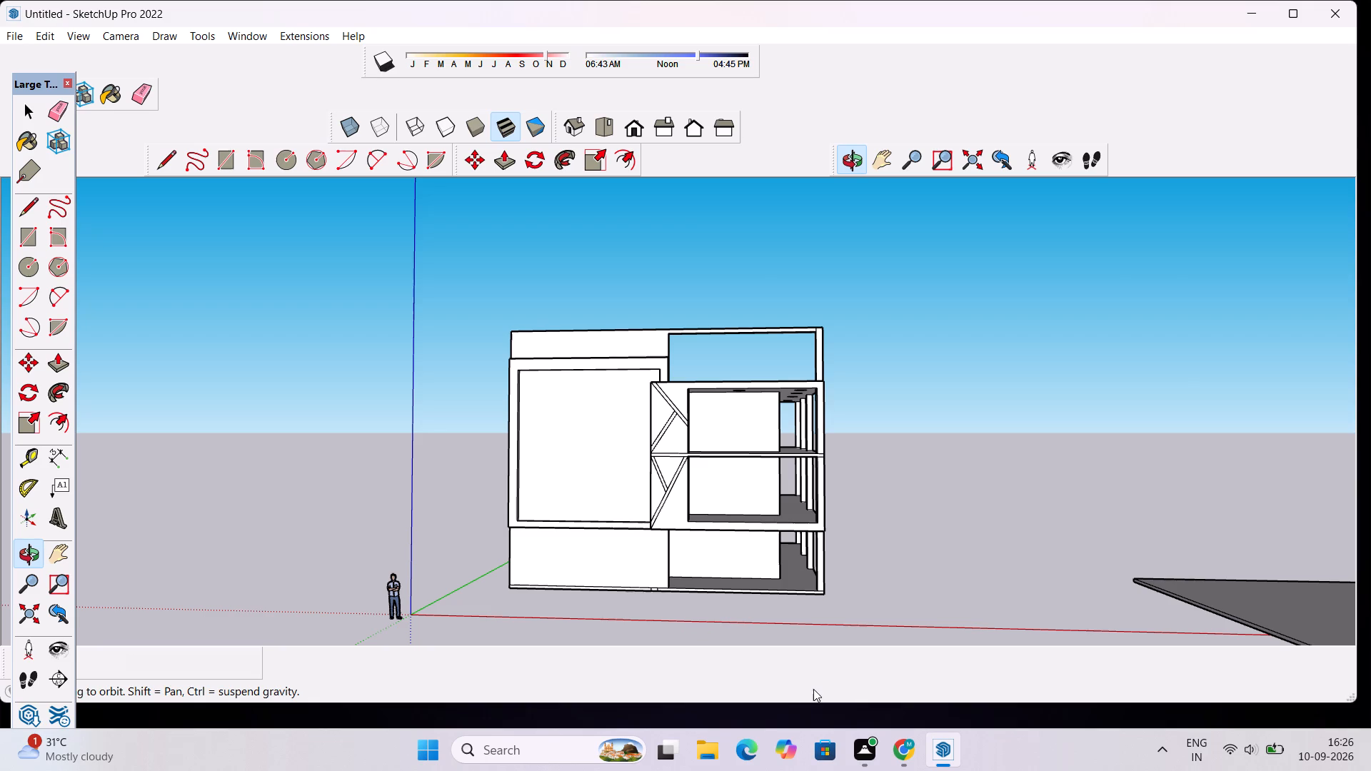
Draw a line of about 7 9/16" from the roof frame opening's upper inner corner up to the parapet's top edge.
scroll(527, 304, up, 3)
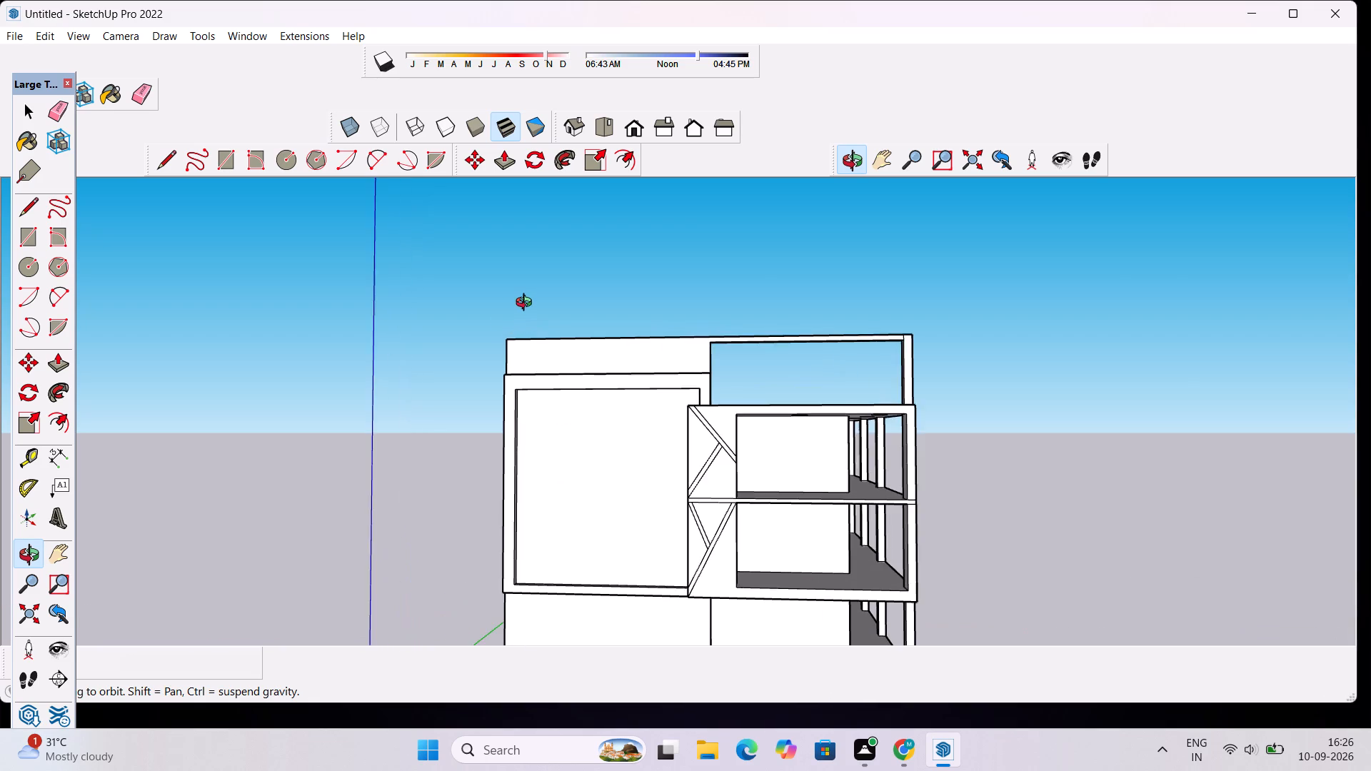
drag(505, 321, 489, 493)
scroll(506, 453, up, 5)
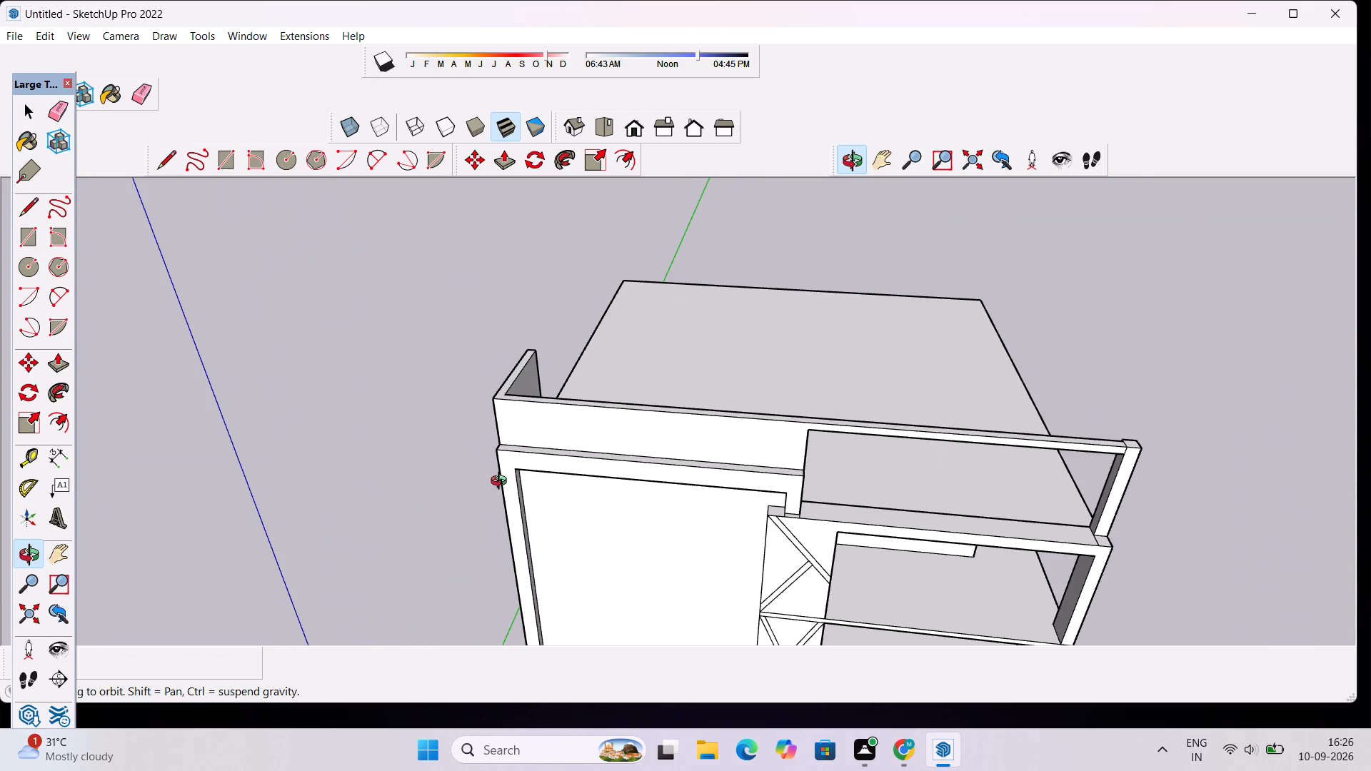
click(501, 465)
drag(976, 452, 742, 448)
scroll(555, 445, up, 8)
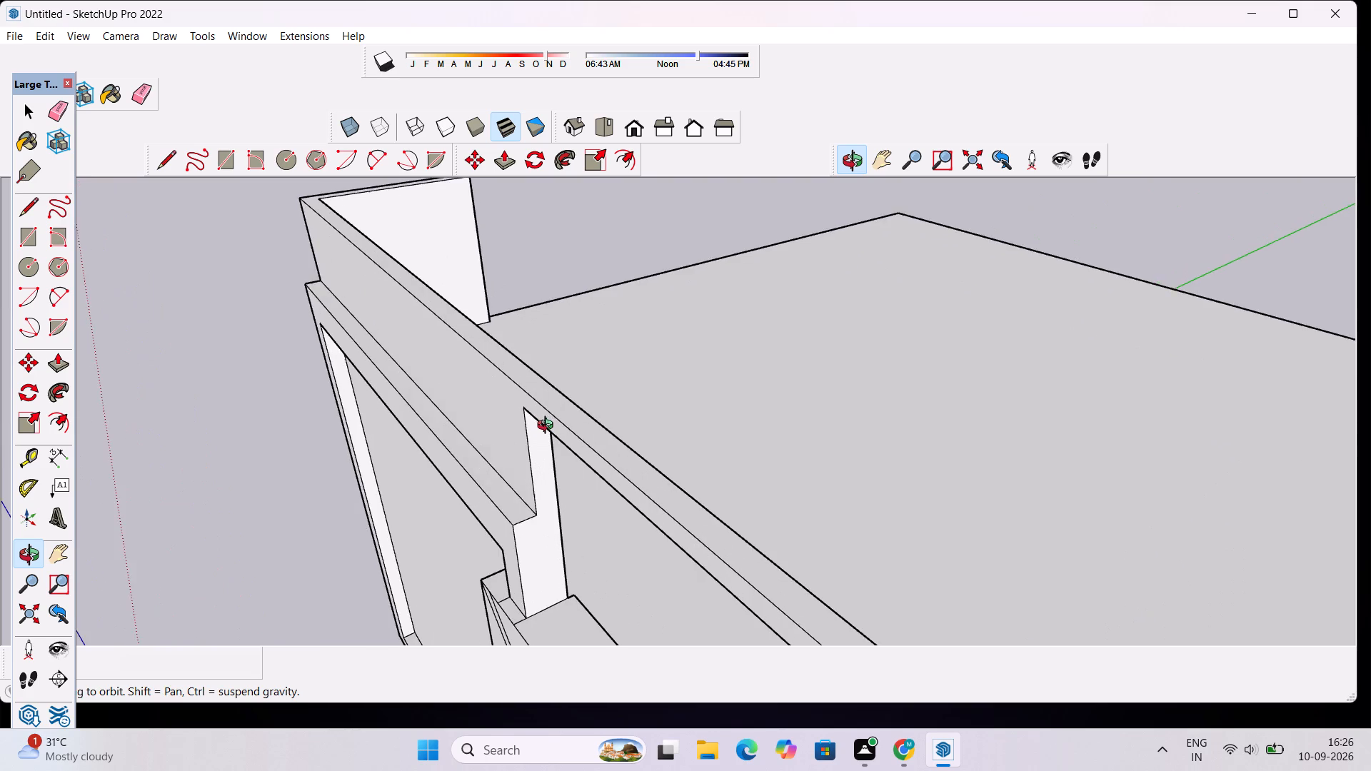
drag(547, 429, 528, 499)
key(l)
scroll(509, 477, up, 15)
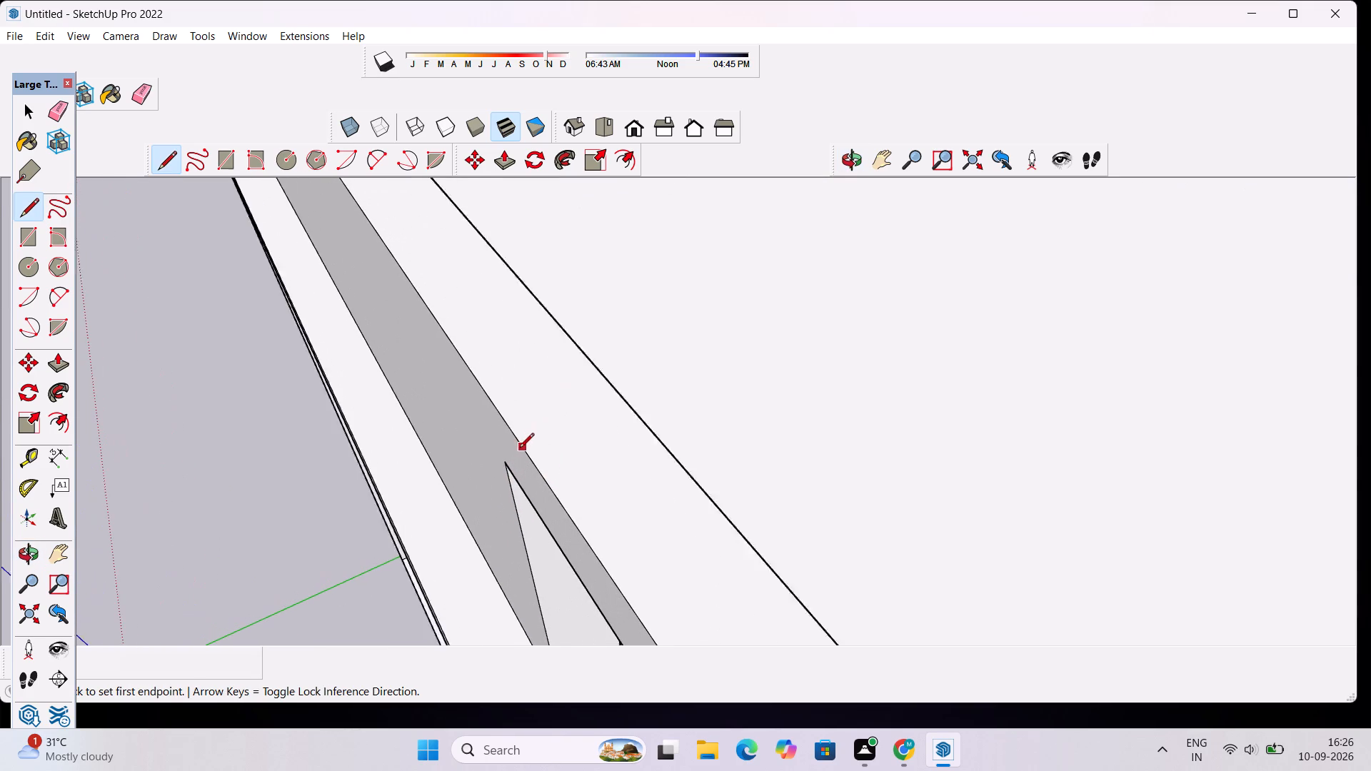
click(501, 468)
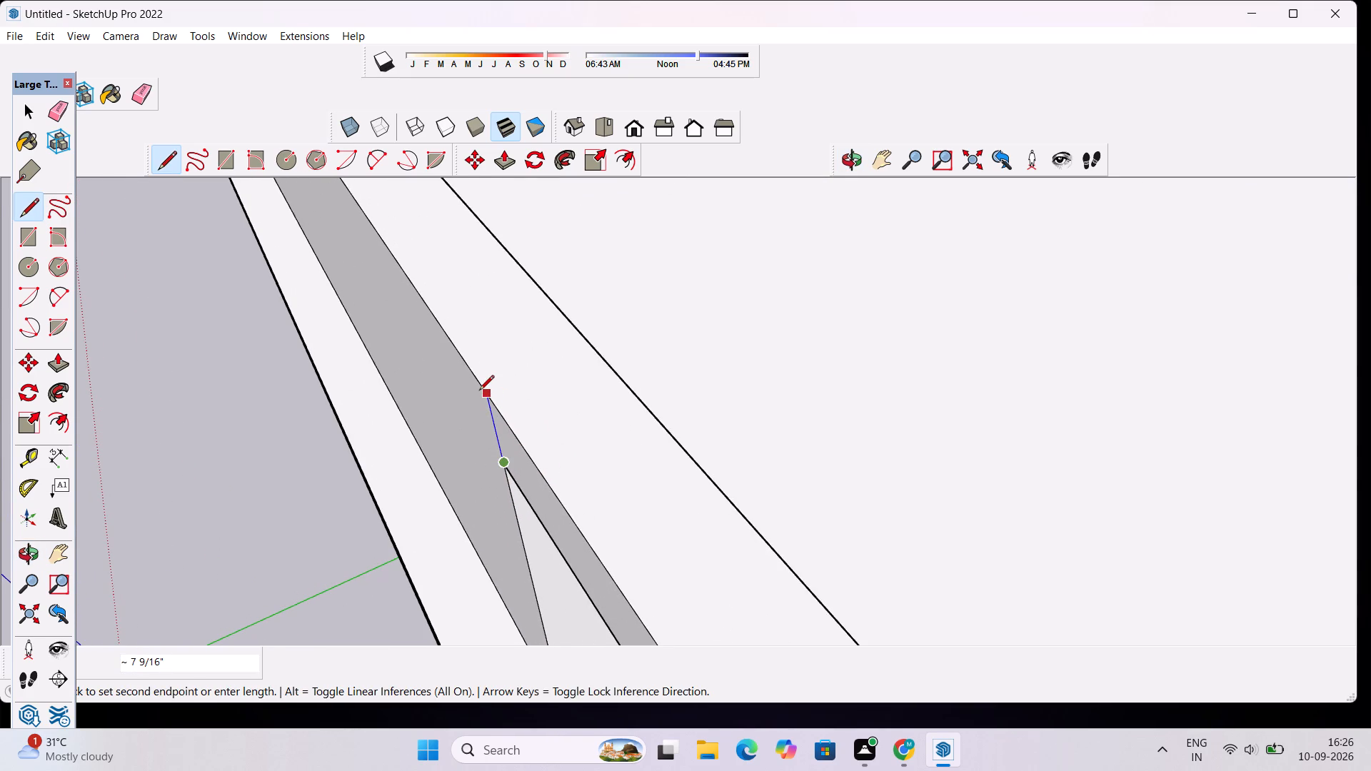
click(484, 394)
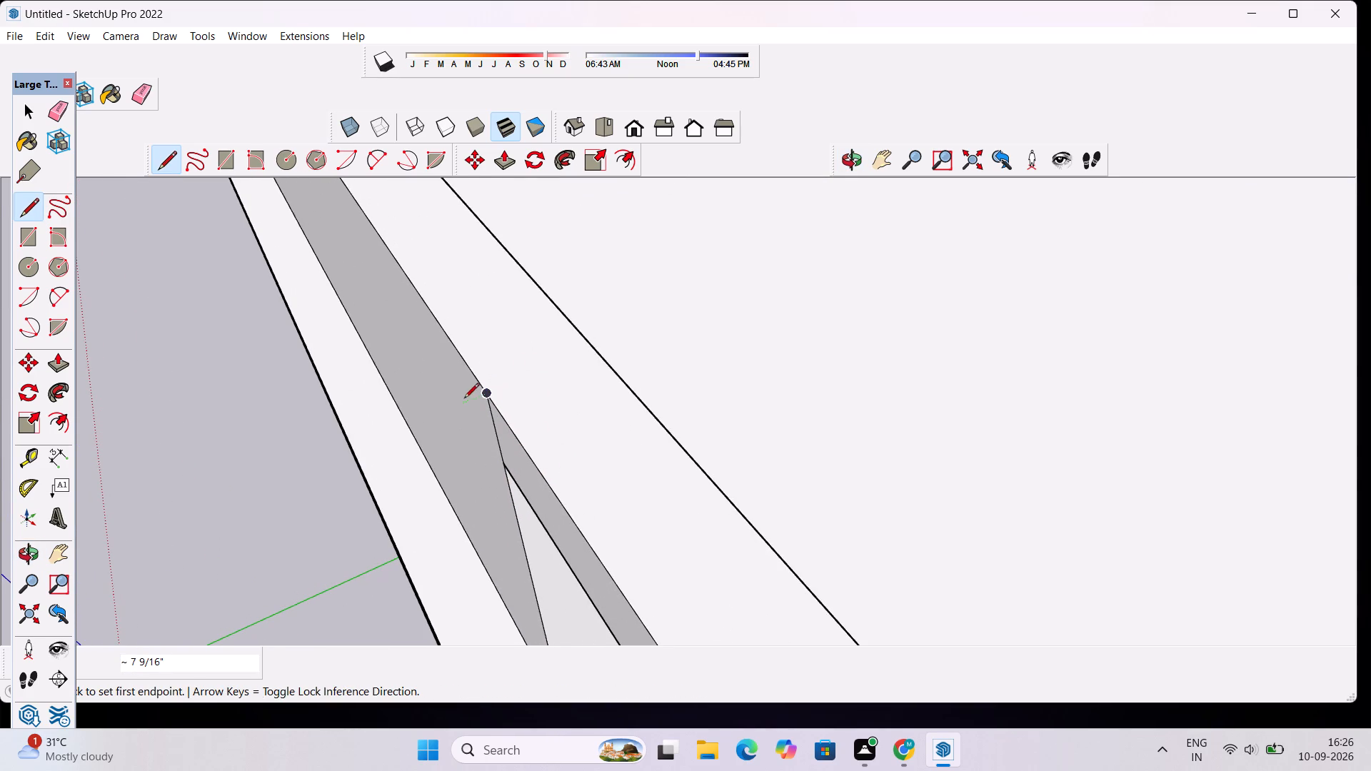
Draw a 9" line across the parapet's top face from the roof frame opening's corner to the opposite top edge.
click(483, 395)
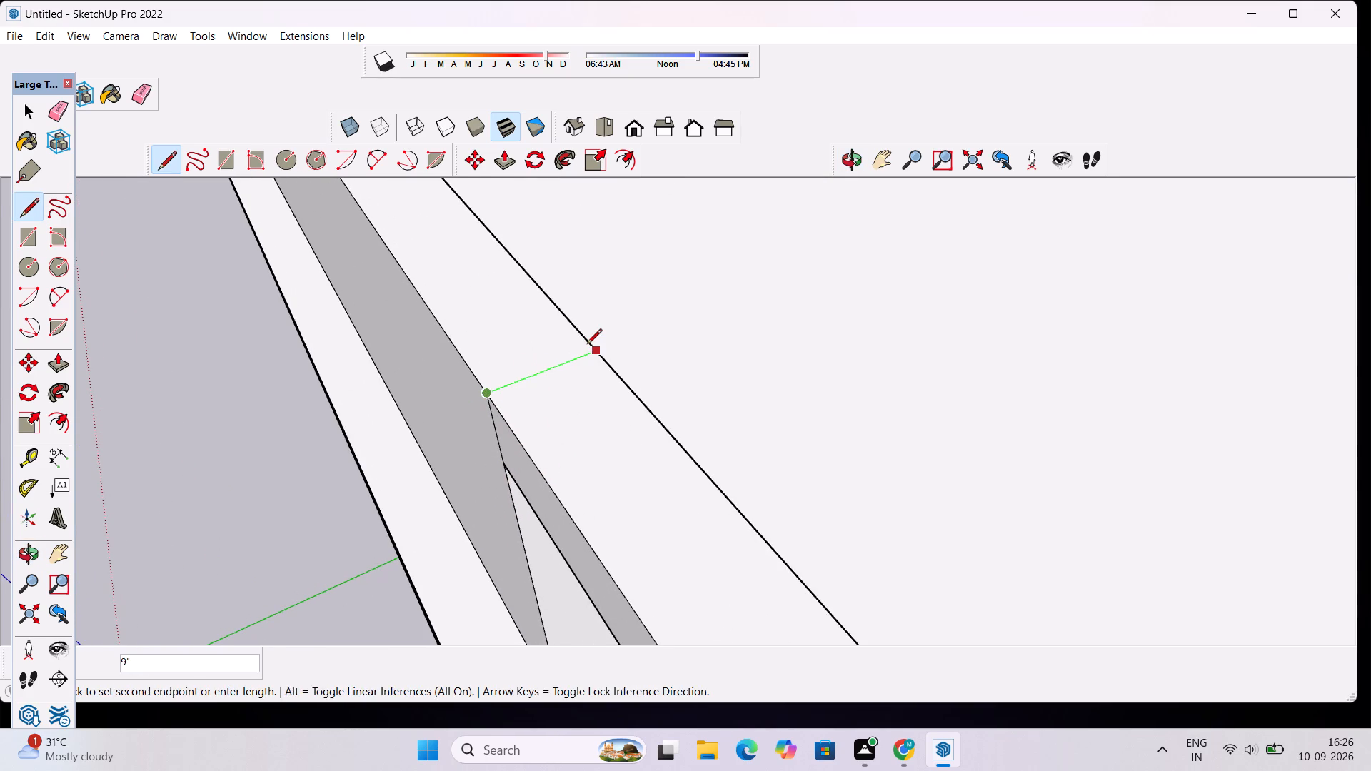
click(596, 350)
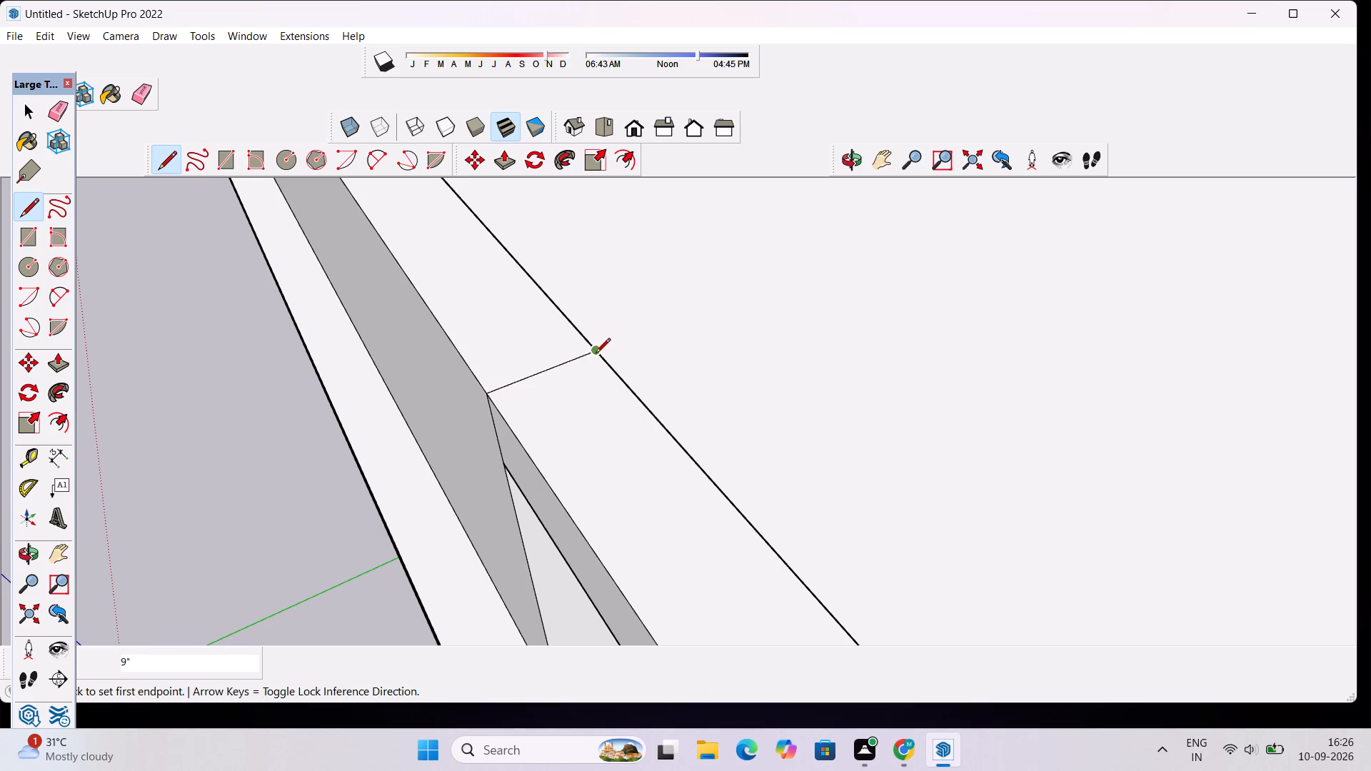
key(space)
Erase the floor-level lines and the vertical dividing line on the building's closed side wall beside the recessed front panel.
scroll(589, 356, down, 6)
click(860, 171)
drag(548, 357, 771, 238)
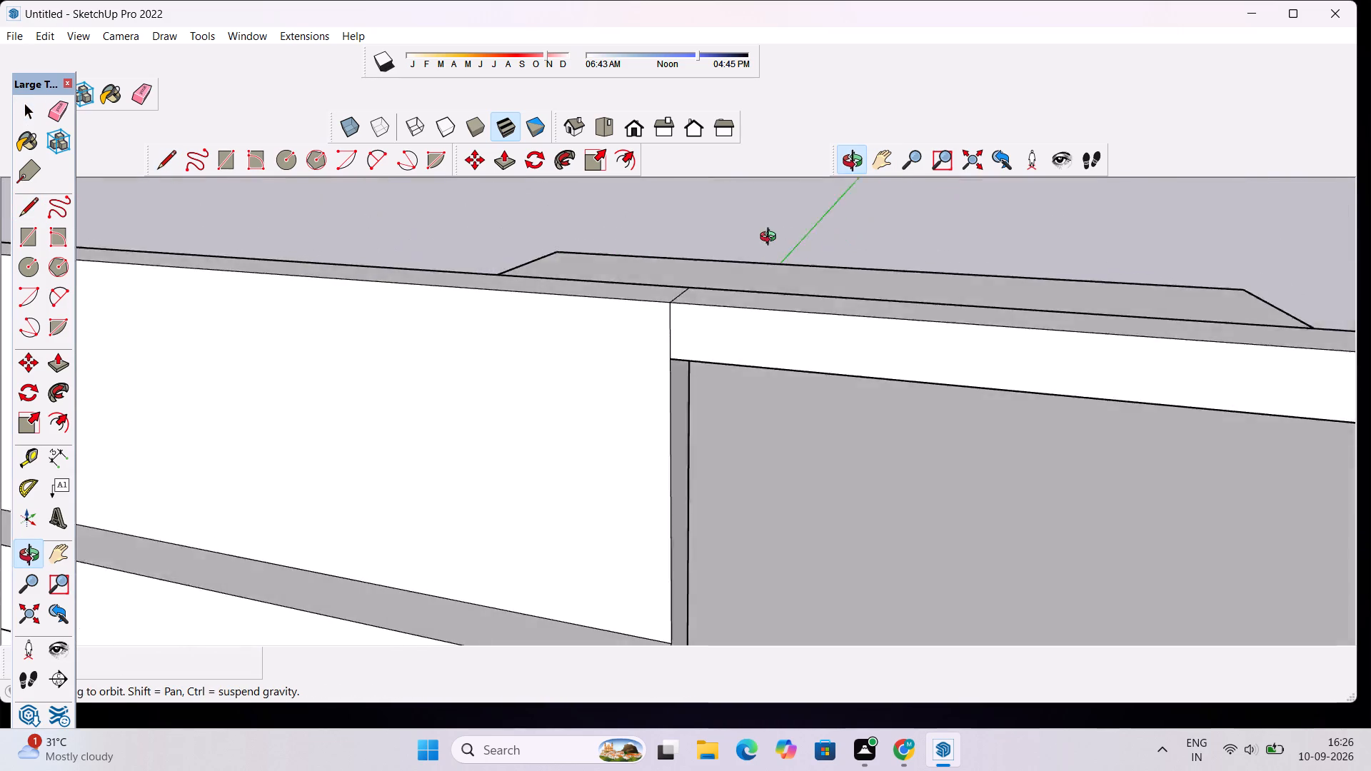
drag(771, 238, 790, 231)
scroll(733, 373, down, 6)
drag(590, 460, 596, 358)
scroll(602, 400, down, 5)
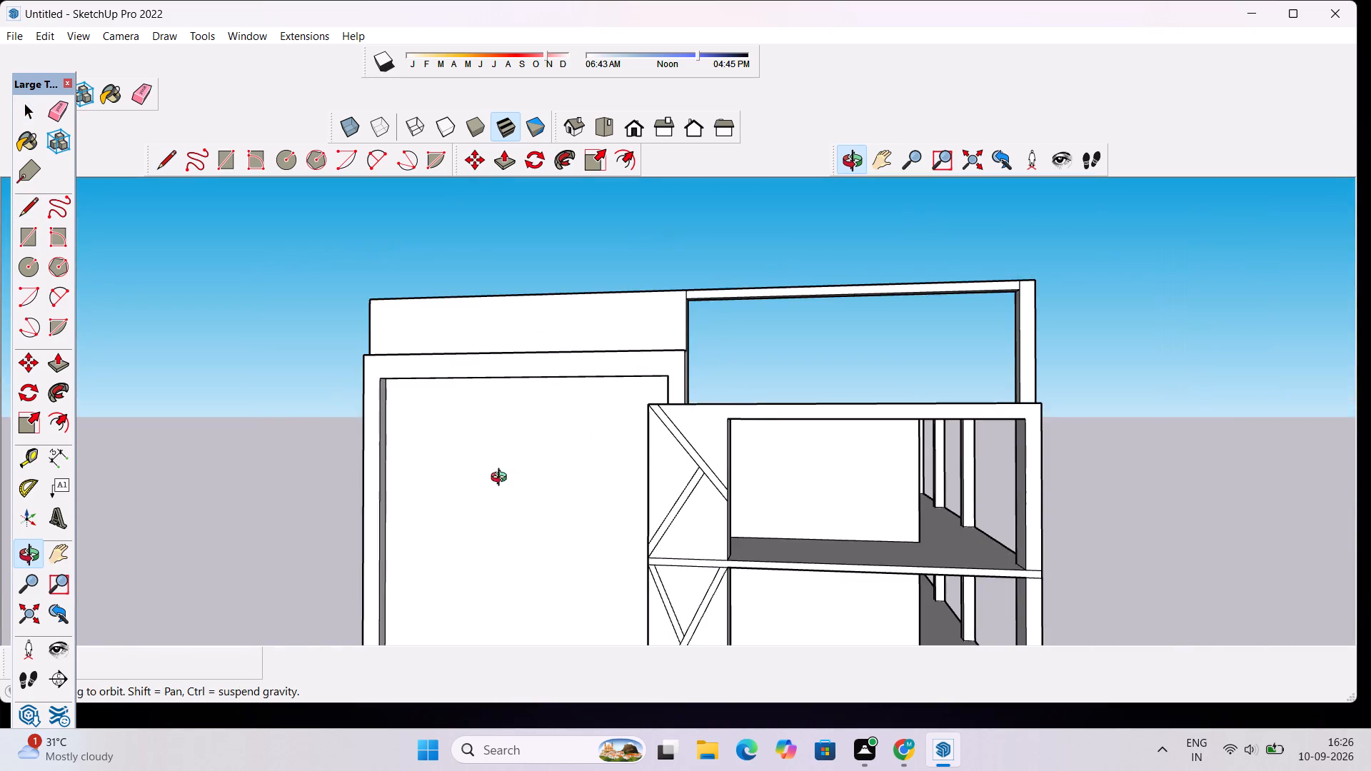
drag(491, 481, 573, 405)
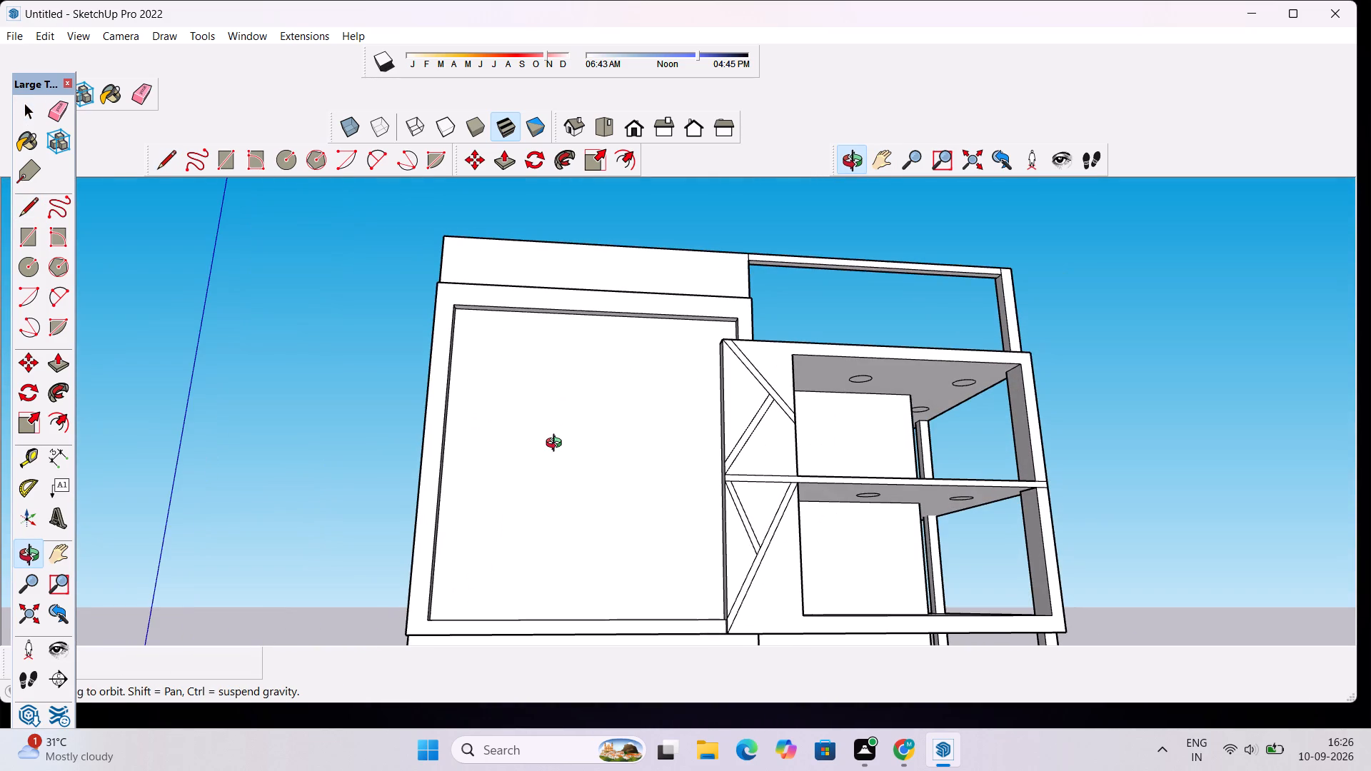
scroll(521, 403, down, 4)
drag(466, 398, 503, 438)
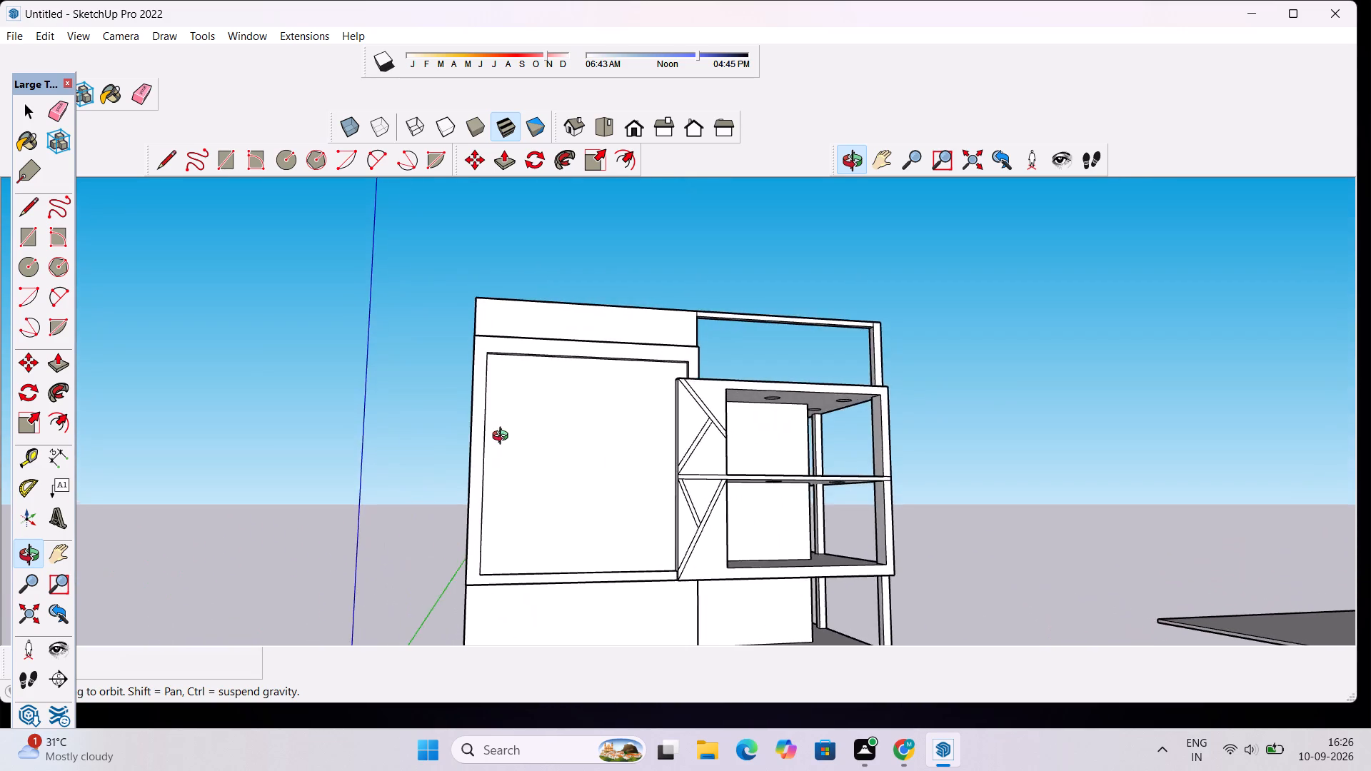
drag(503, 438, 549, 477)
key(space)
text(e)
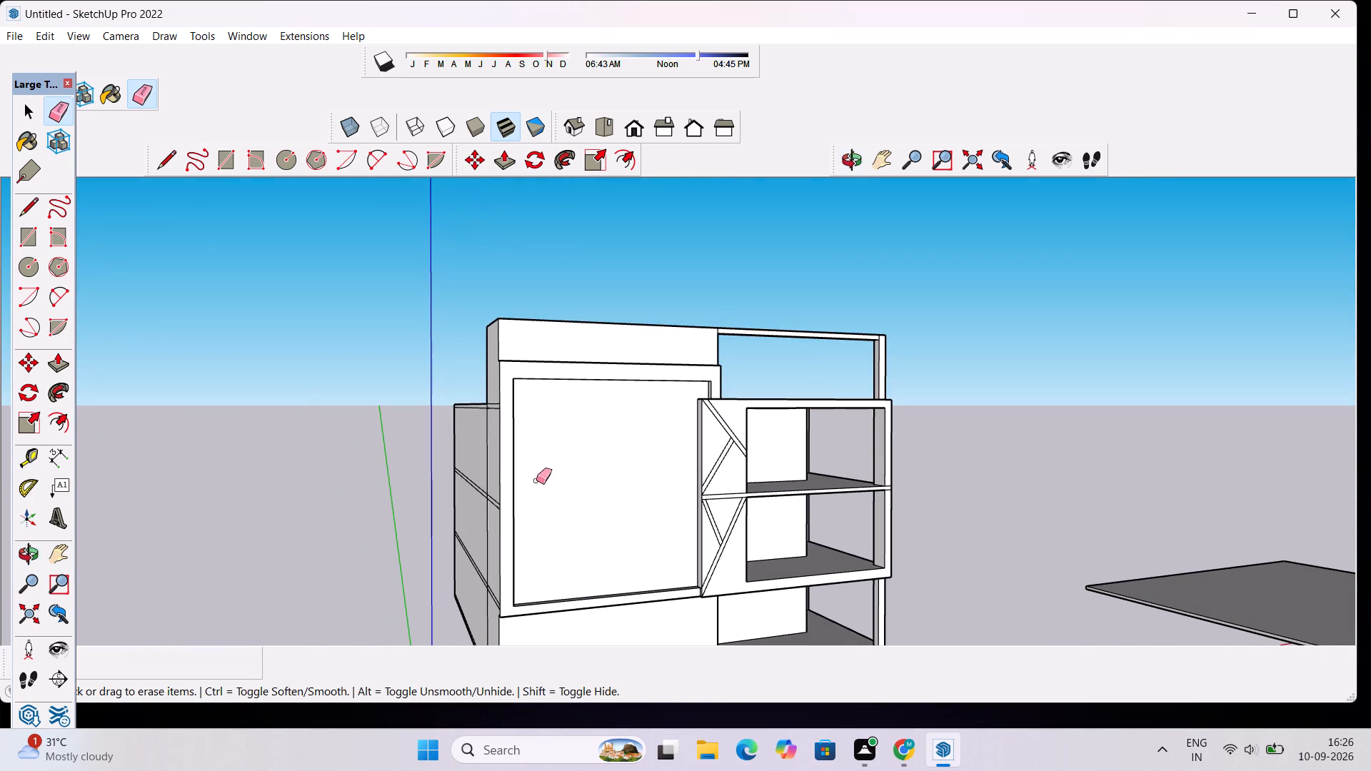
drag(471, 461, 471, 489)
drag(468, 486, 463, 561)
click(488, 520)
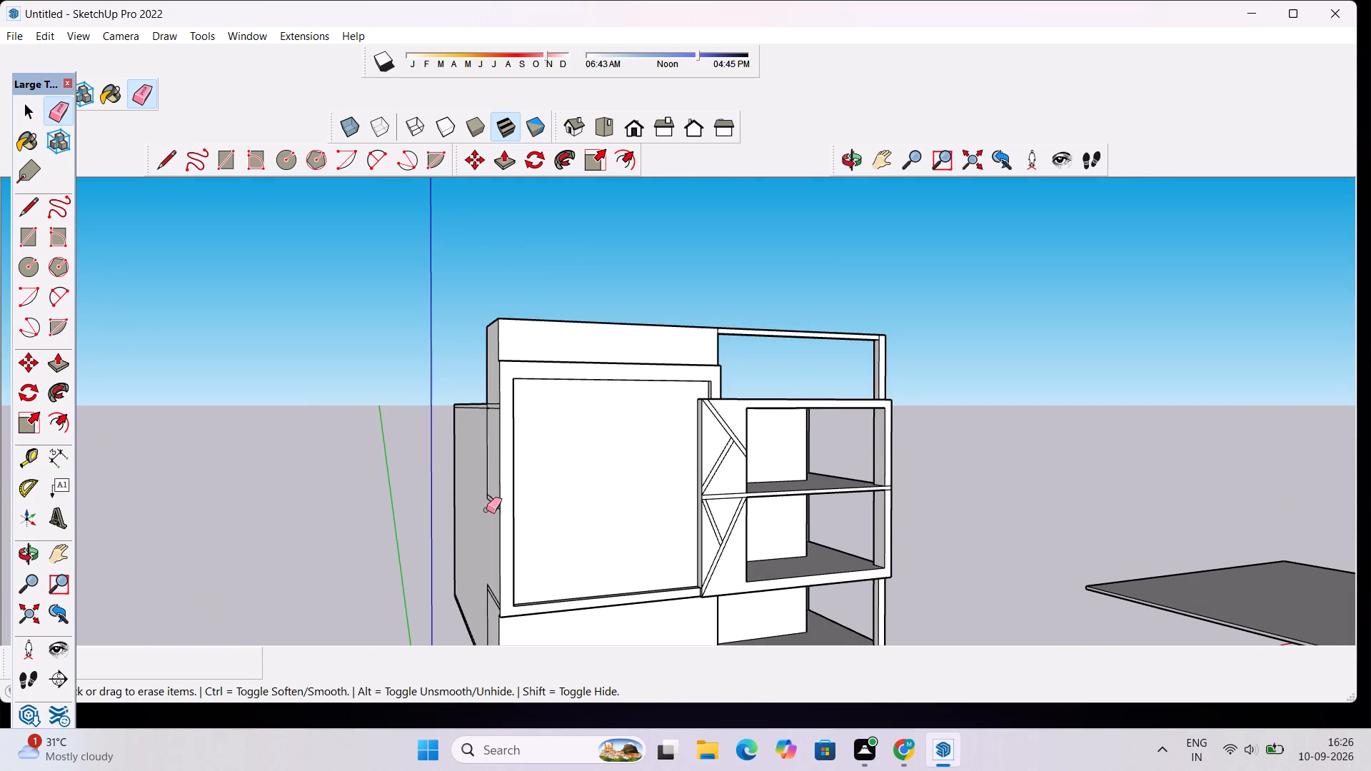
click(488, 458)
click(488, 599)
drag(493, 487, 493, 504)
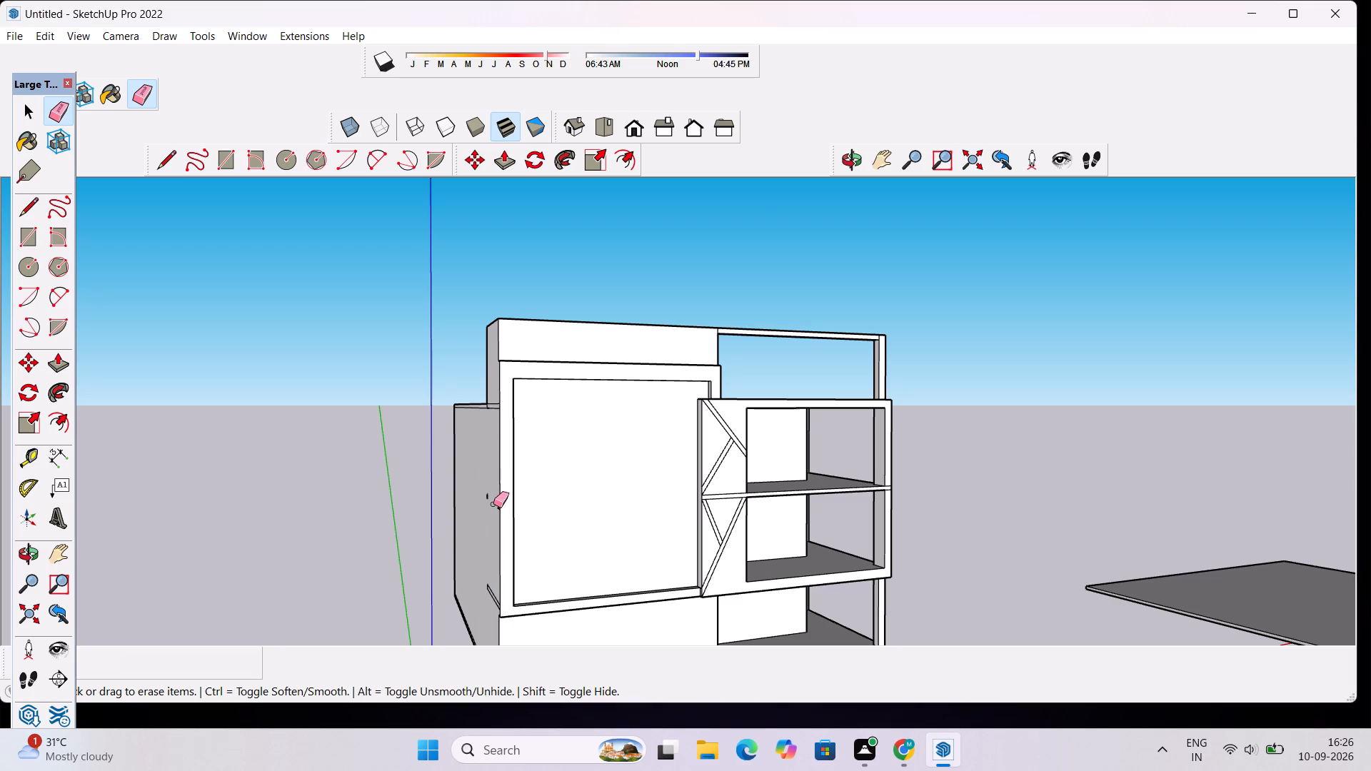
drag(493, 538, 496, 602)
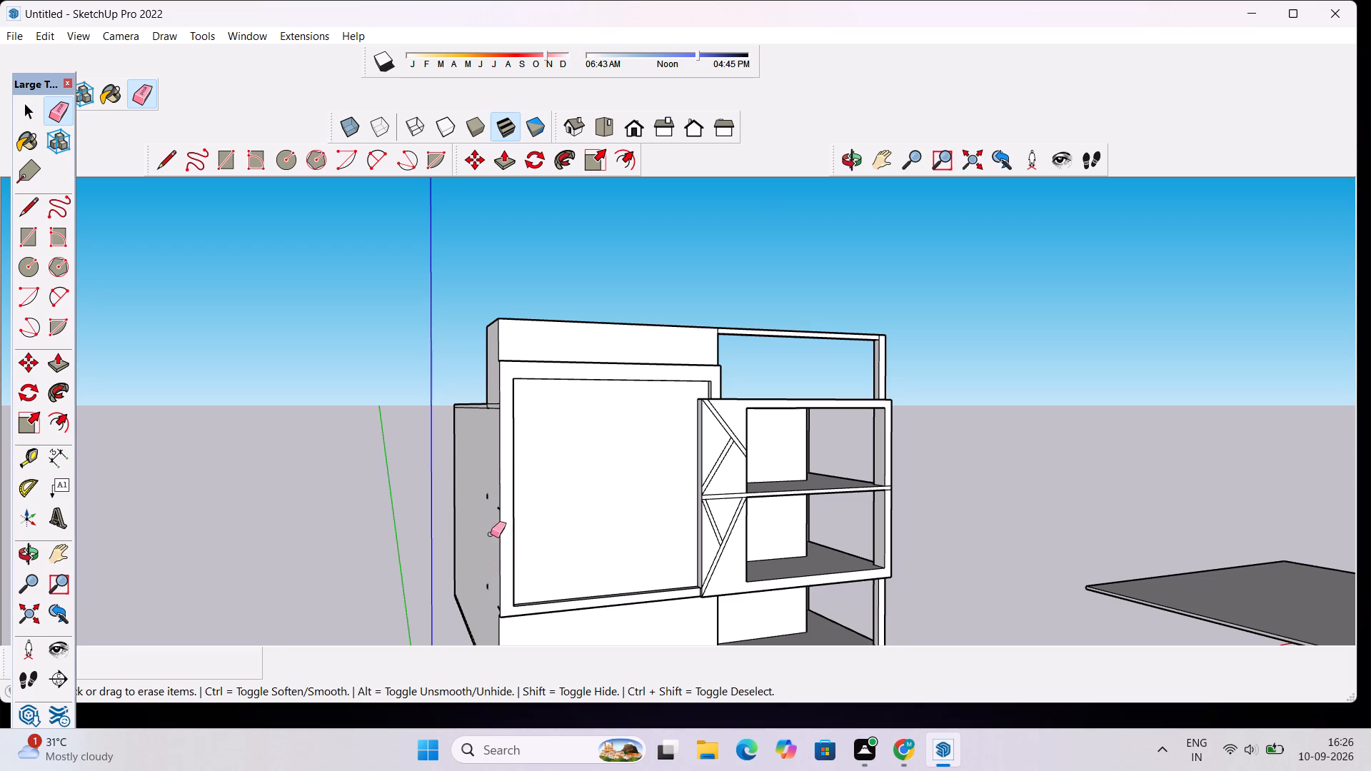
Erase the short leftover edge stubs at both floor levels on the closed side wall.
click(850, 155)
drag(1001, 417, 381, 393)
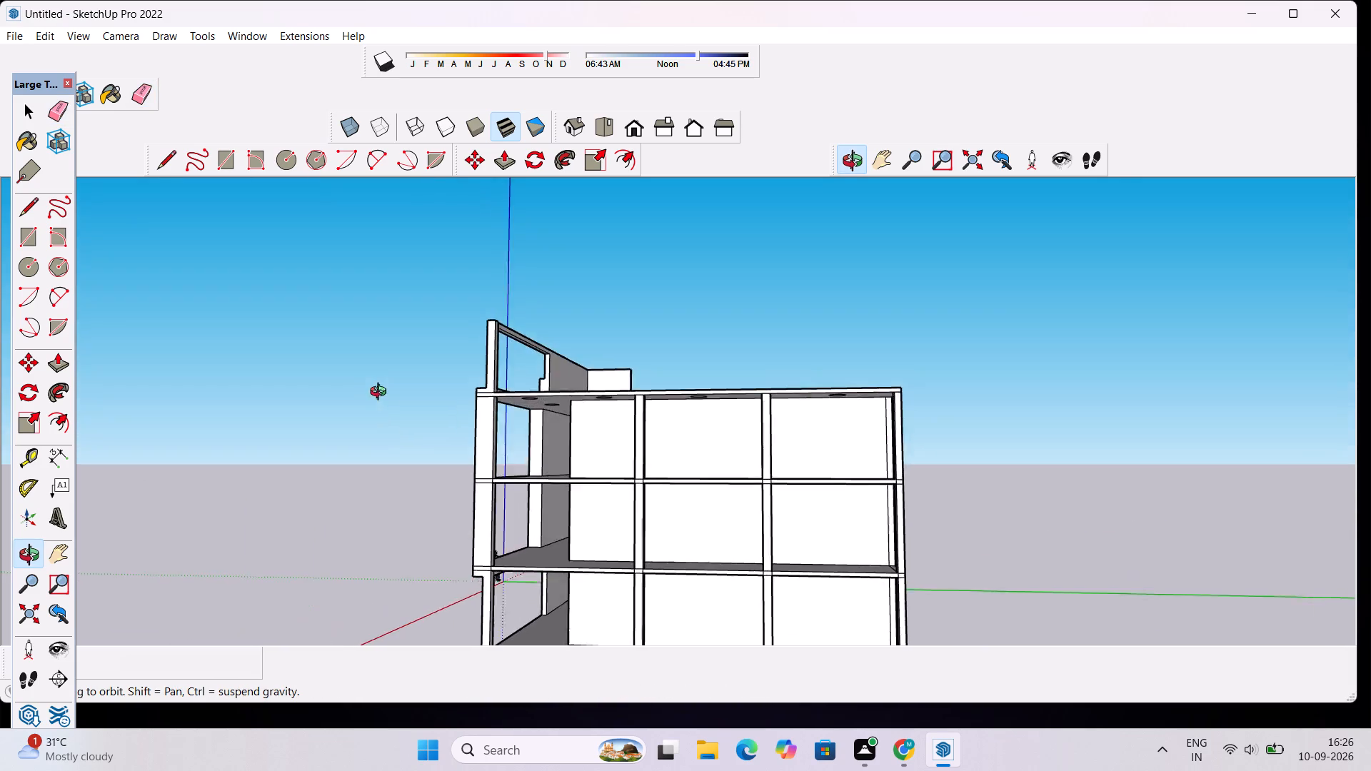
drag(381, 393, 553, 405)
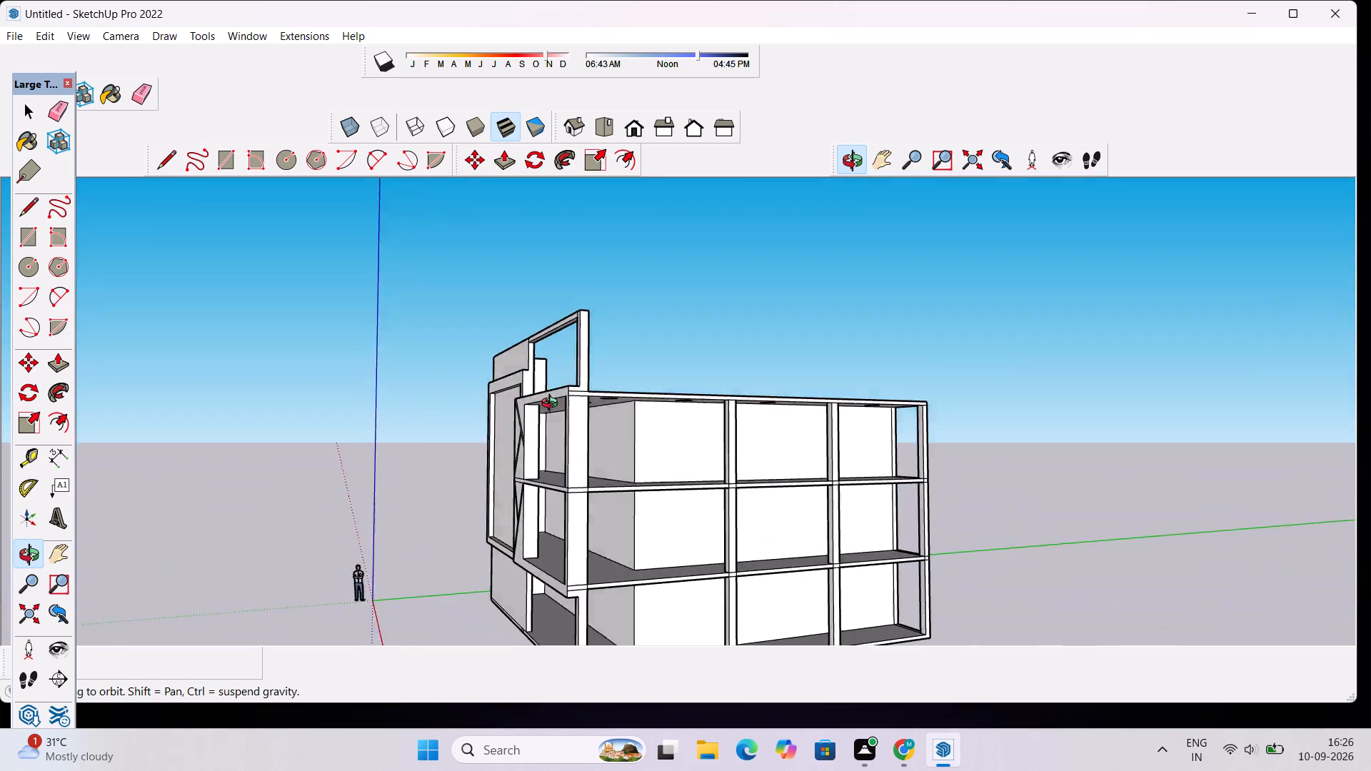
drag(553, 405, 377, 401)
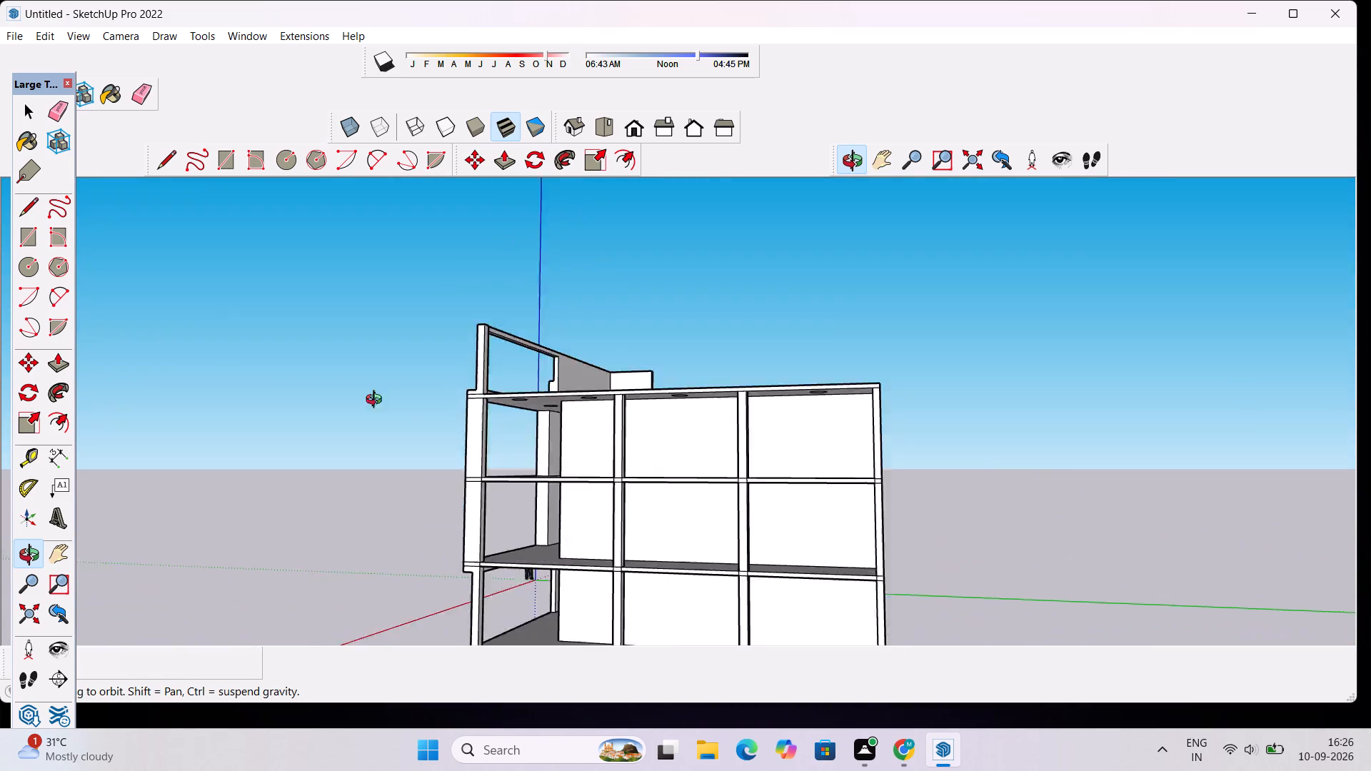
drag(377, 401, 820, 463)
drag(458, 525, 770, 426)
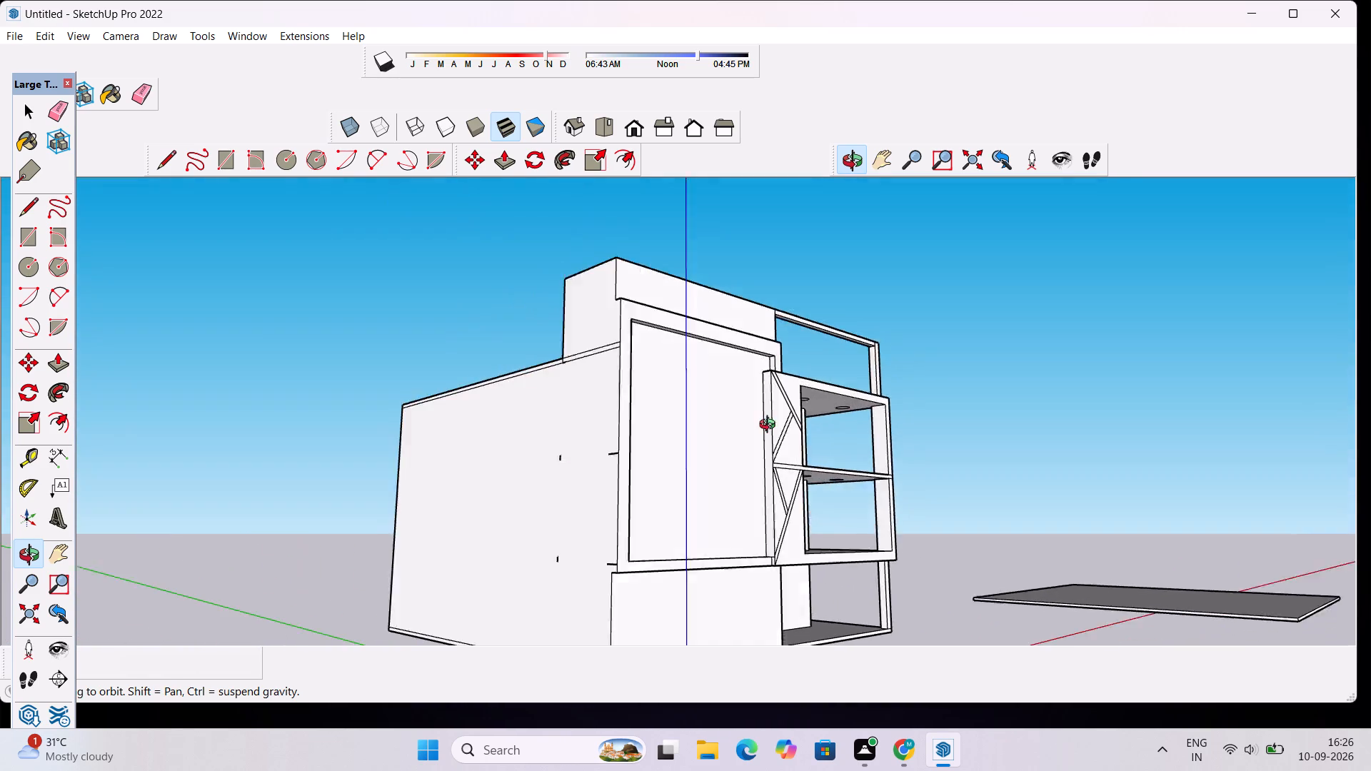
drag(770, 426, 827, 413)
key(e)
drag(641, 412, 627, 448)
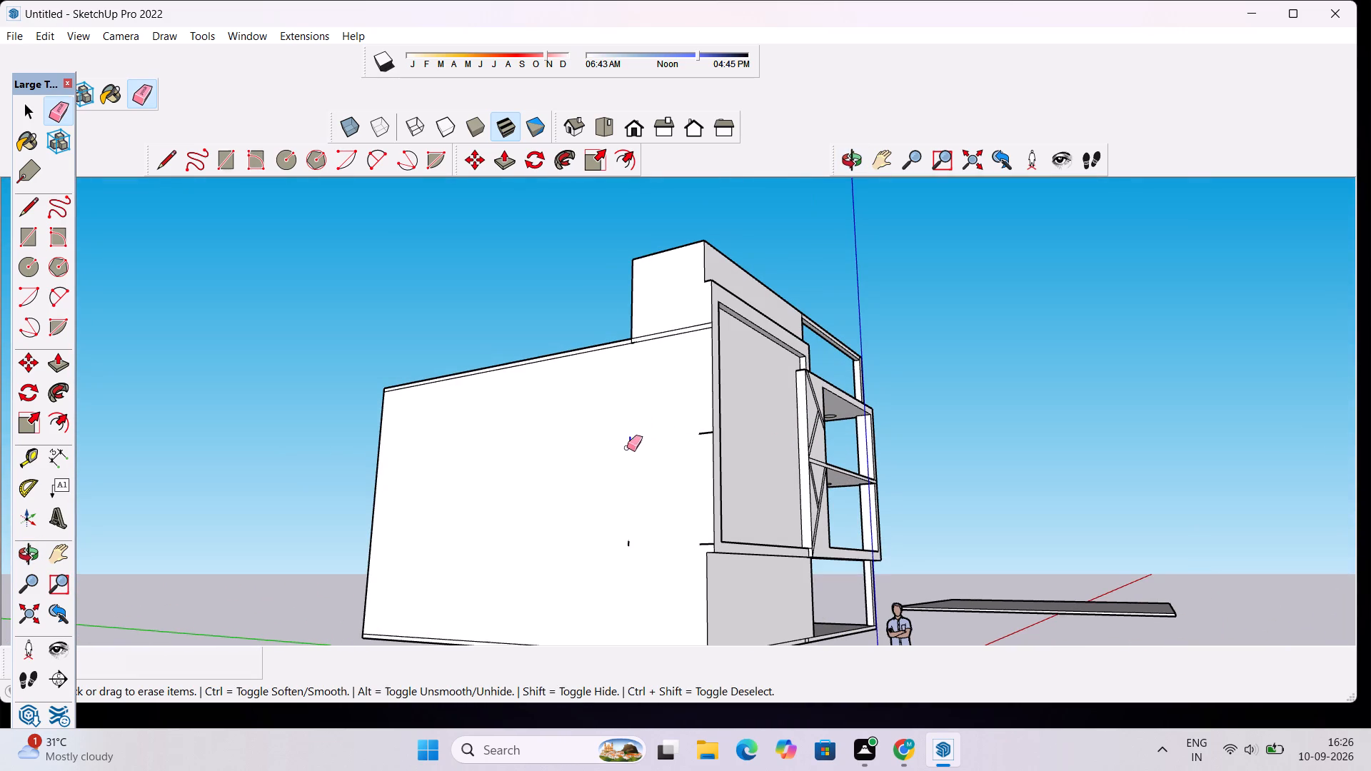
drag(627, 448, 630, 555)
drag(703, 415, 700, 535)
drag(700, 535, 702, 543)
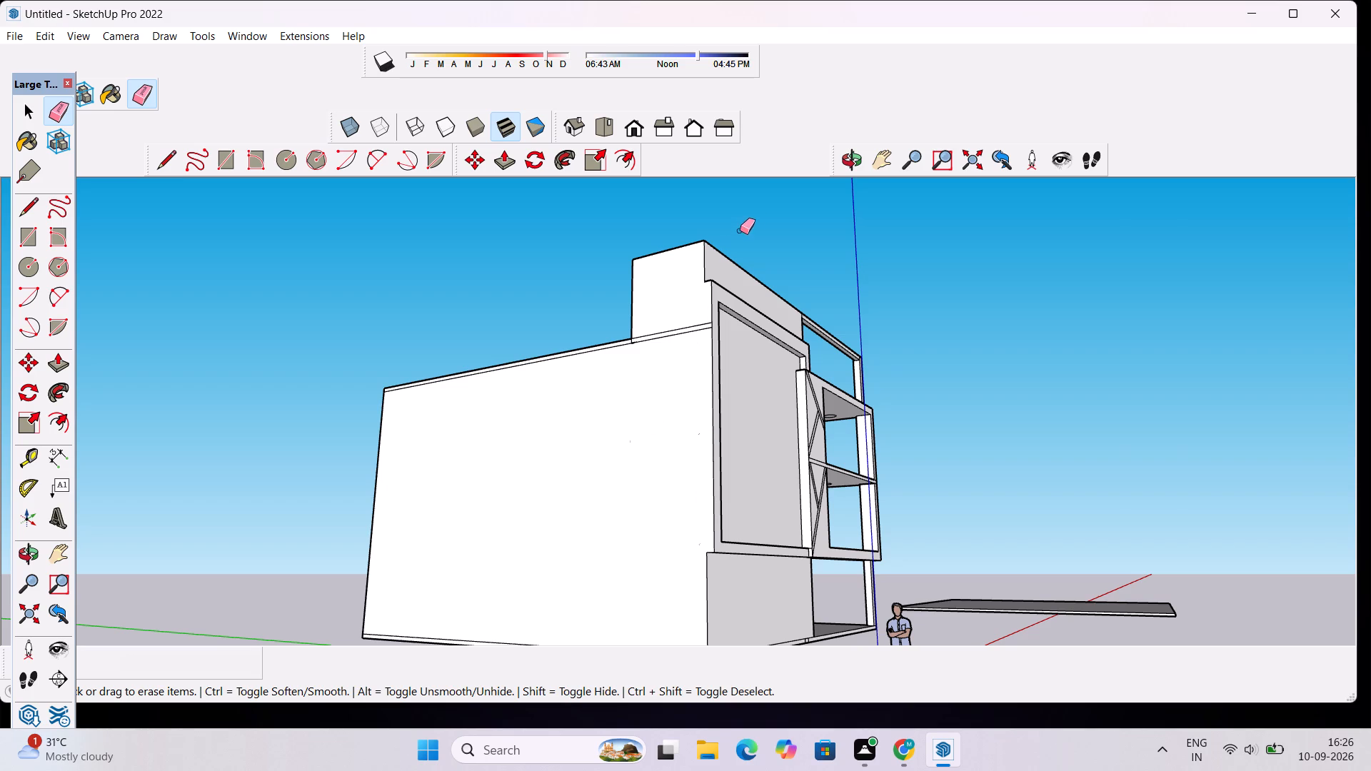
Place a vertical guide about 3' 8 5/16" in from the recessed front panel's inner edge on the closed-wall side.
click(848, 171)
drag(851, 259, 472, 356)
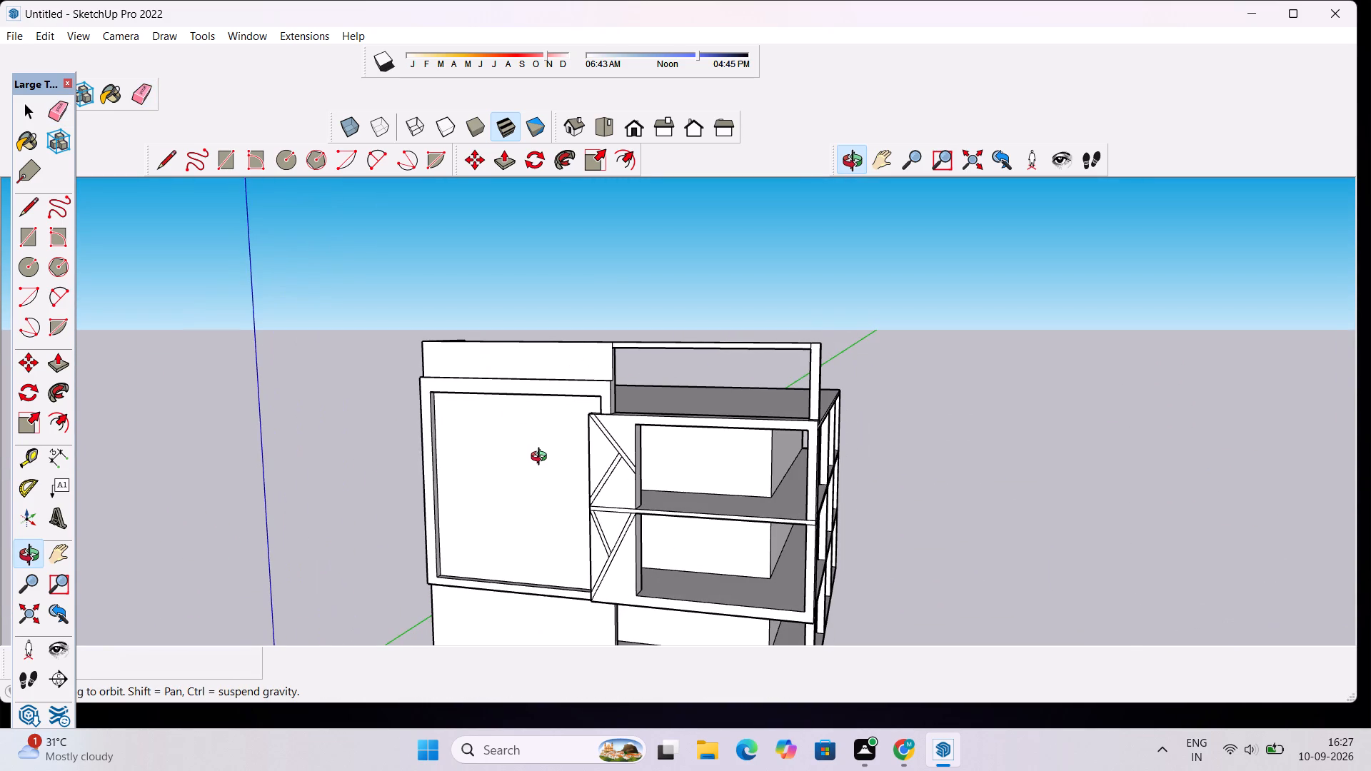
scroll(535, 469, down, 4)
scroll(513, 471, up, 4)
drag(489, 488, 523, 469)
scroll(484, 401, up, 5)
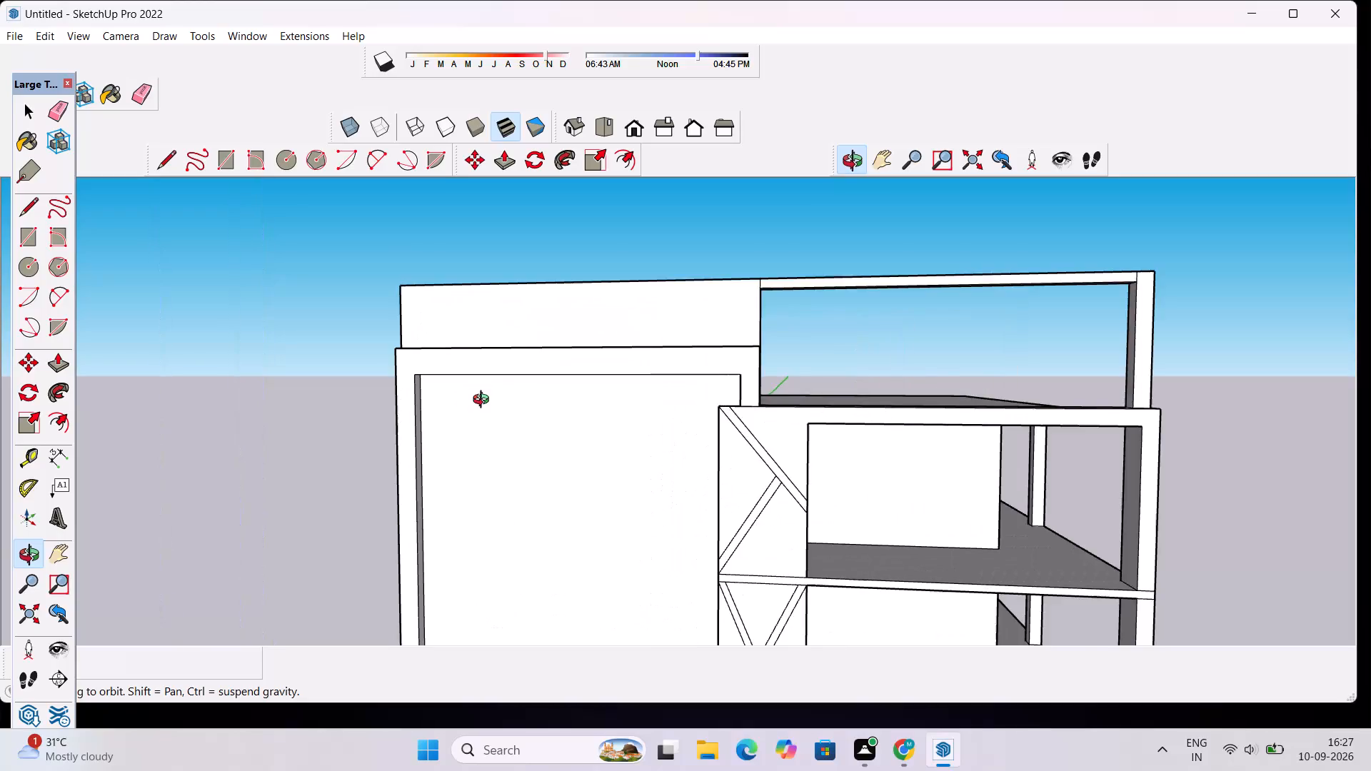
scroll(476, 441, up, 2)
drag(470, 450, 470, 399)
scroll(453, 403, up, 3)
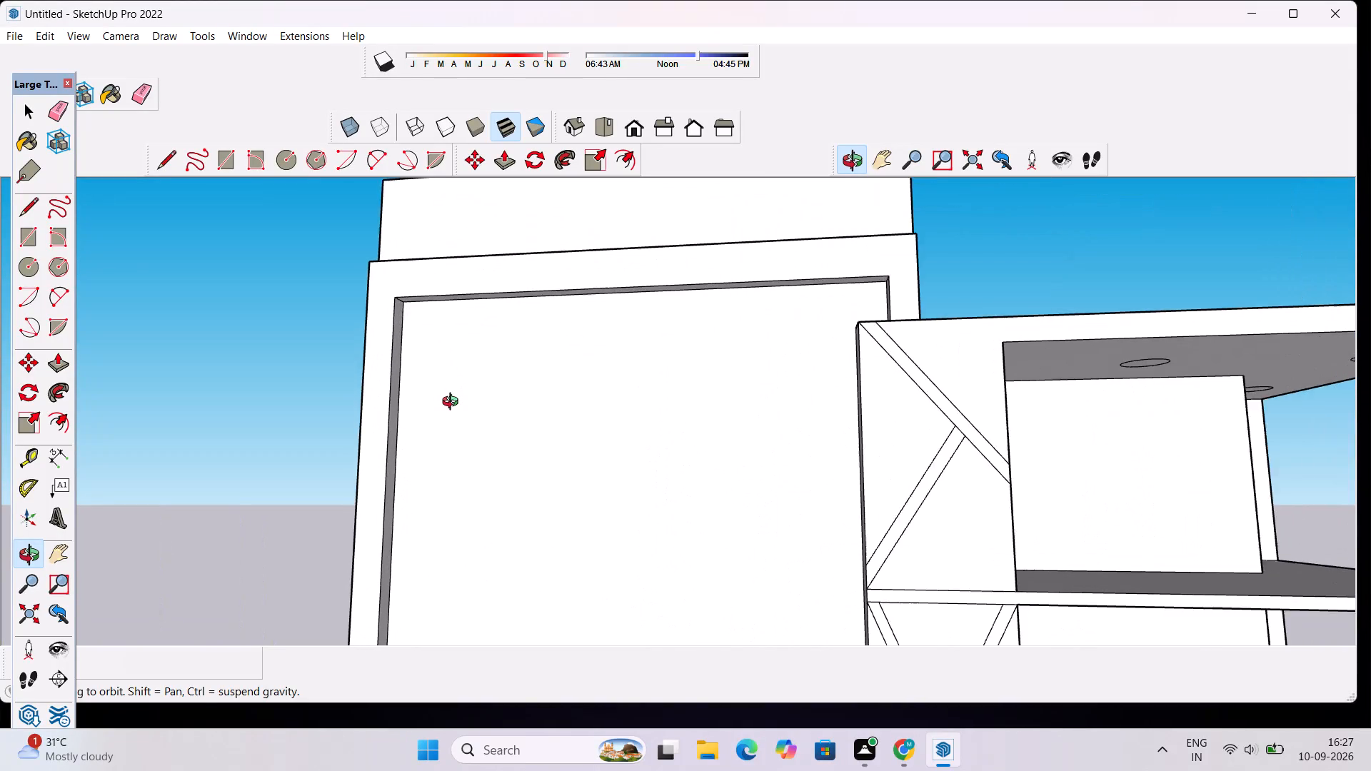
key(t)
click(388, 510)
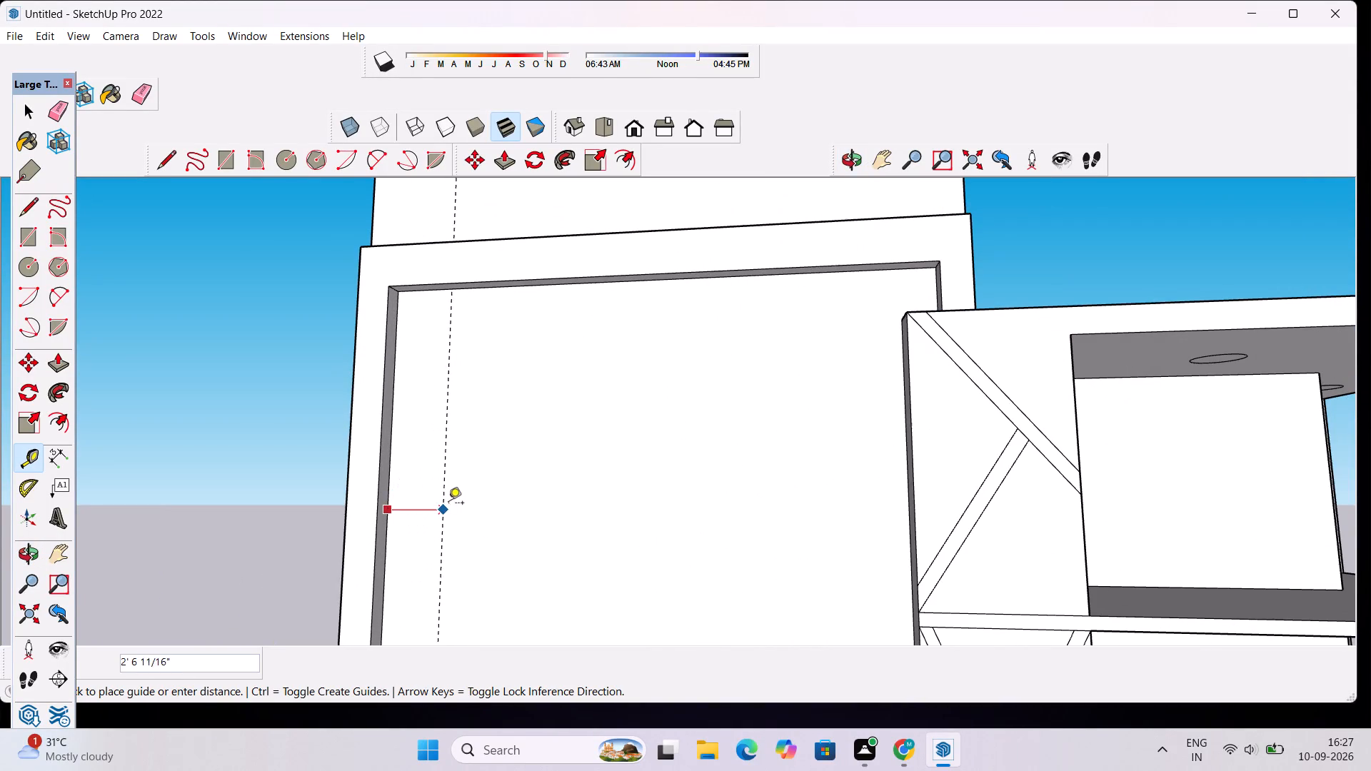
scroll(449, 504, down, 14)
click(457, 480)
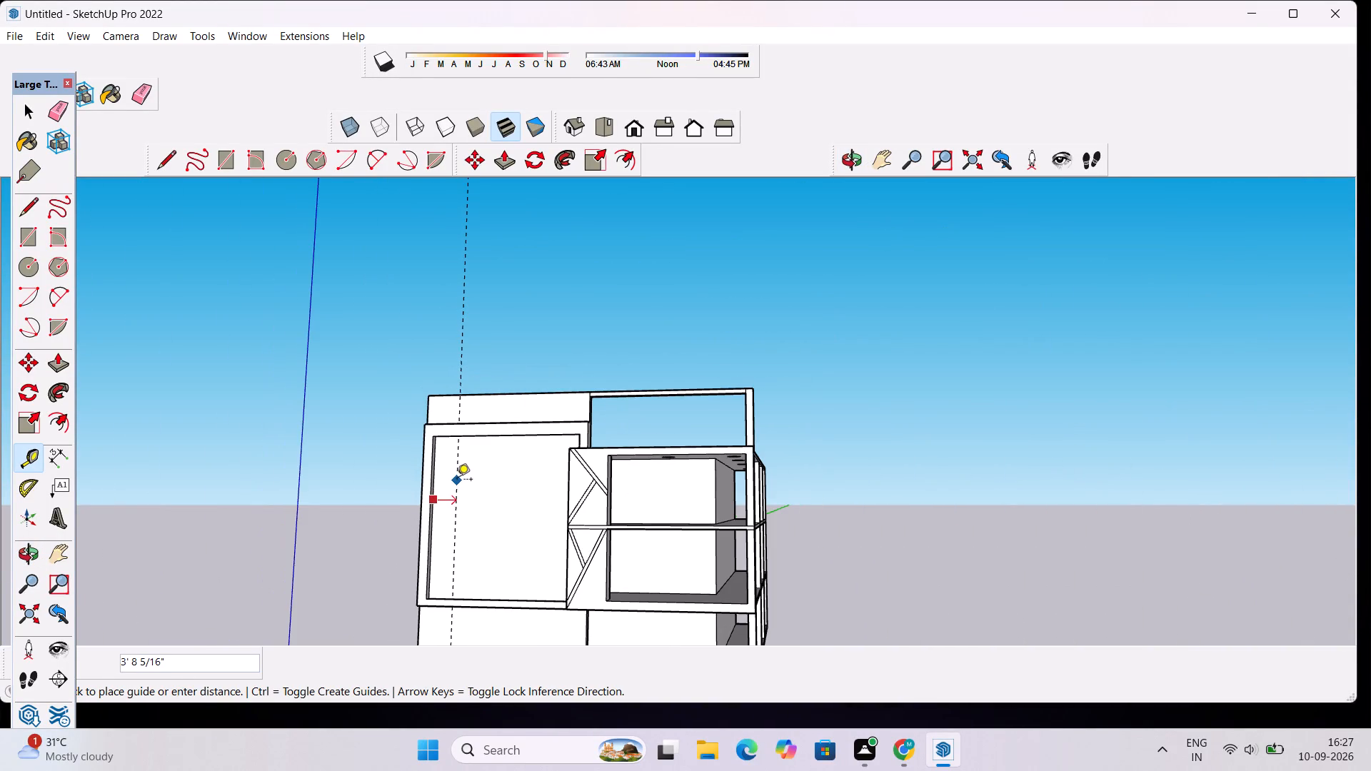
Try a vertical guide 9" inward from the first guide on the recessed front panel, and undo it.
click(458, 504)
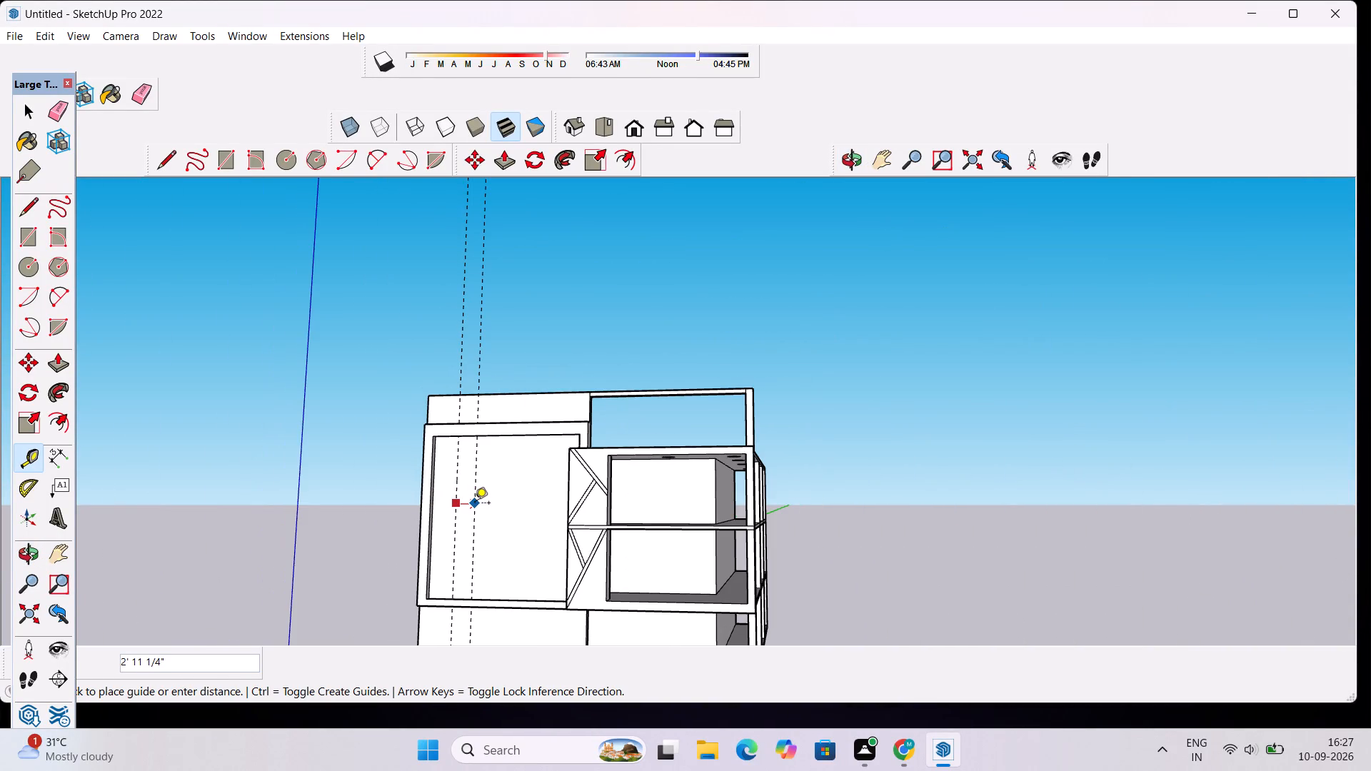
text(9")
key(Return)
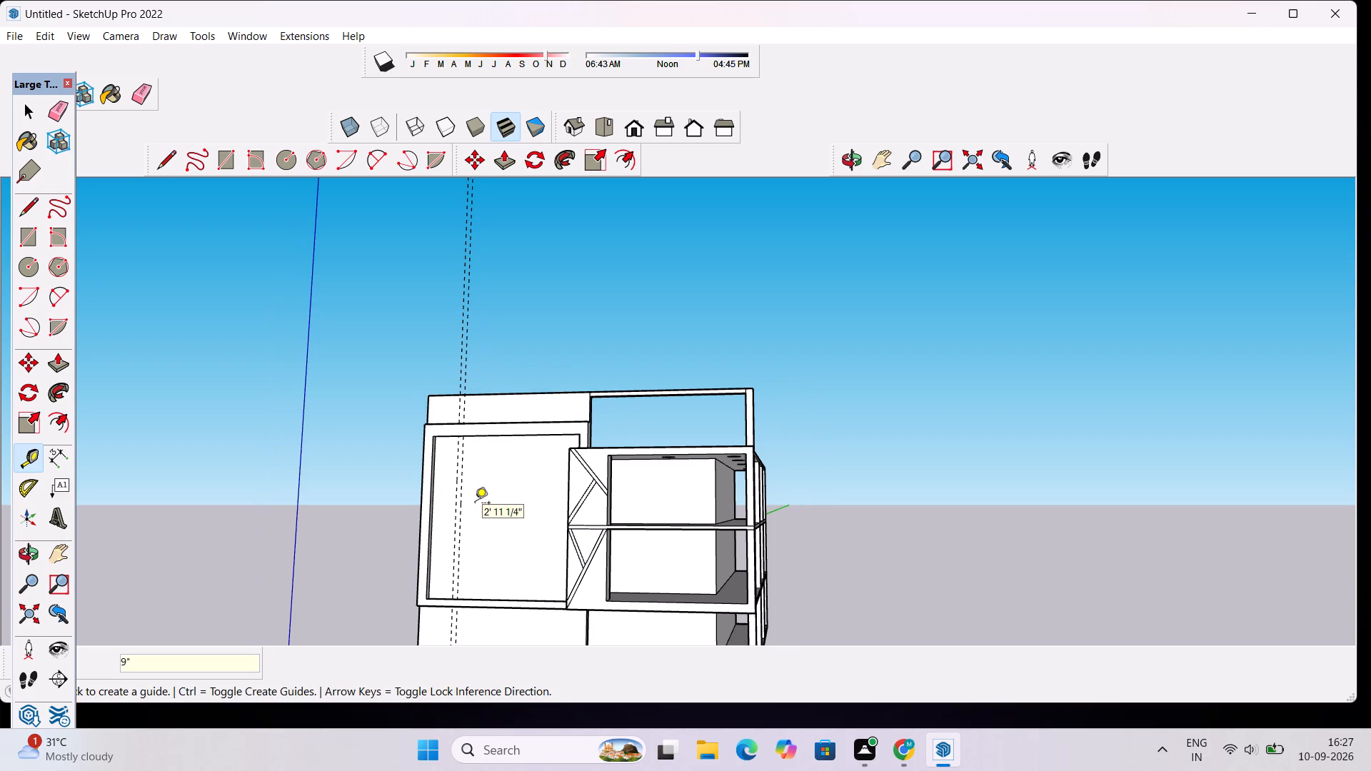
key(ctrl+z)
Place a second vertical guide 1' inward from the first guide on the recessed front panel.
click(460, 480)
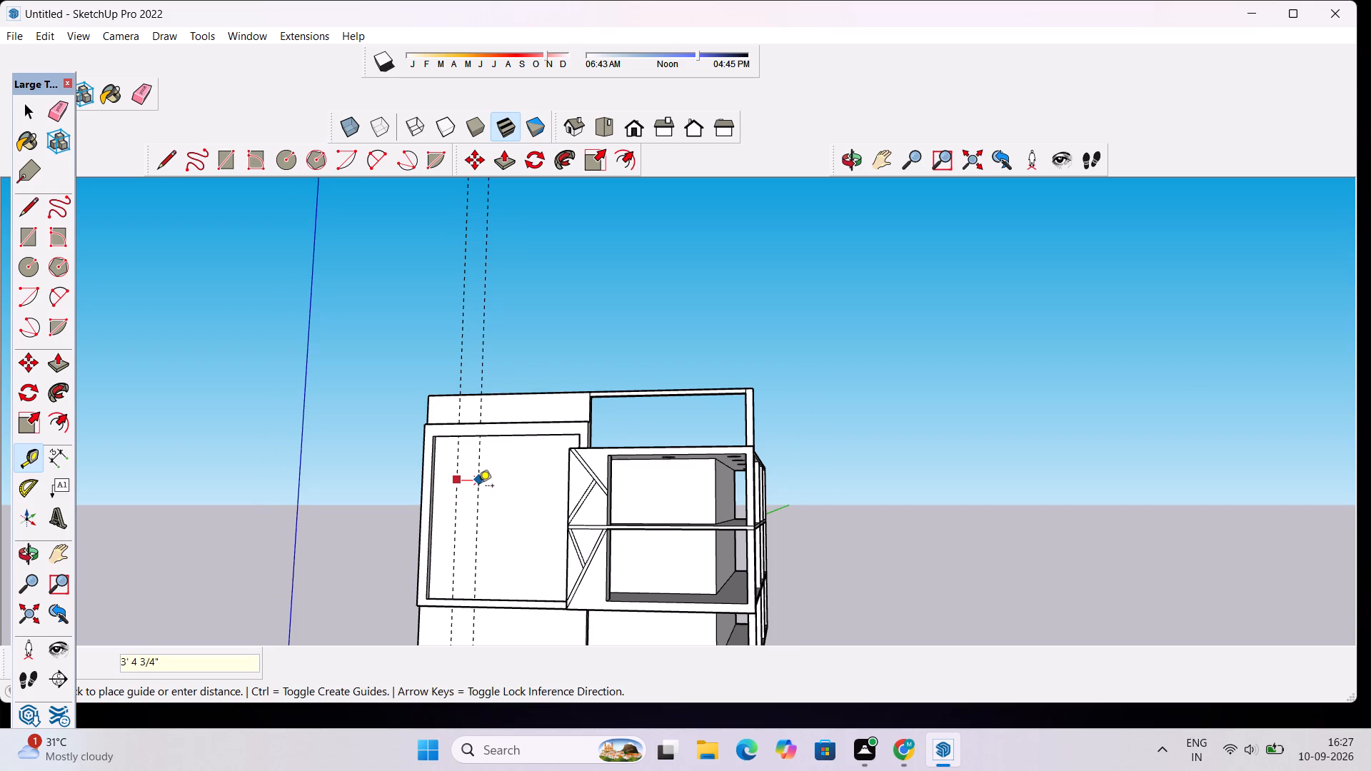
text(1')
key(Return)
Place a second guide pair on the recessed panel, spaced inward from the first pair, with its two guides 1' apart.
scroll(475, 478, up, 1)
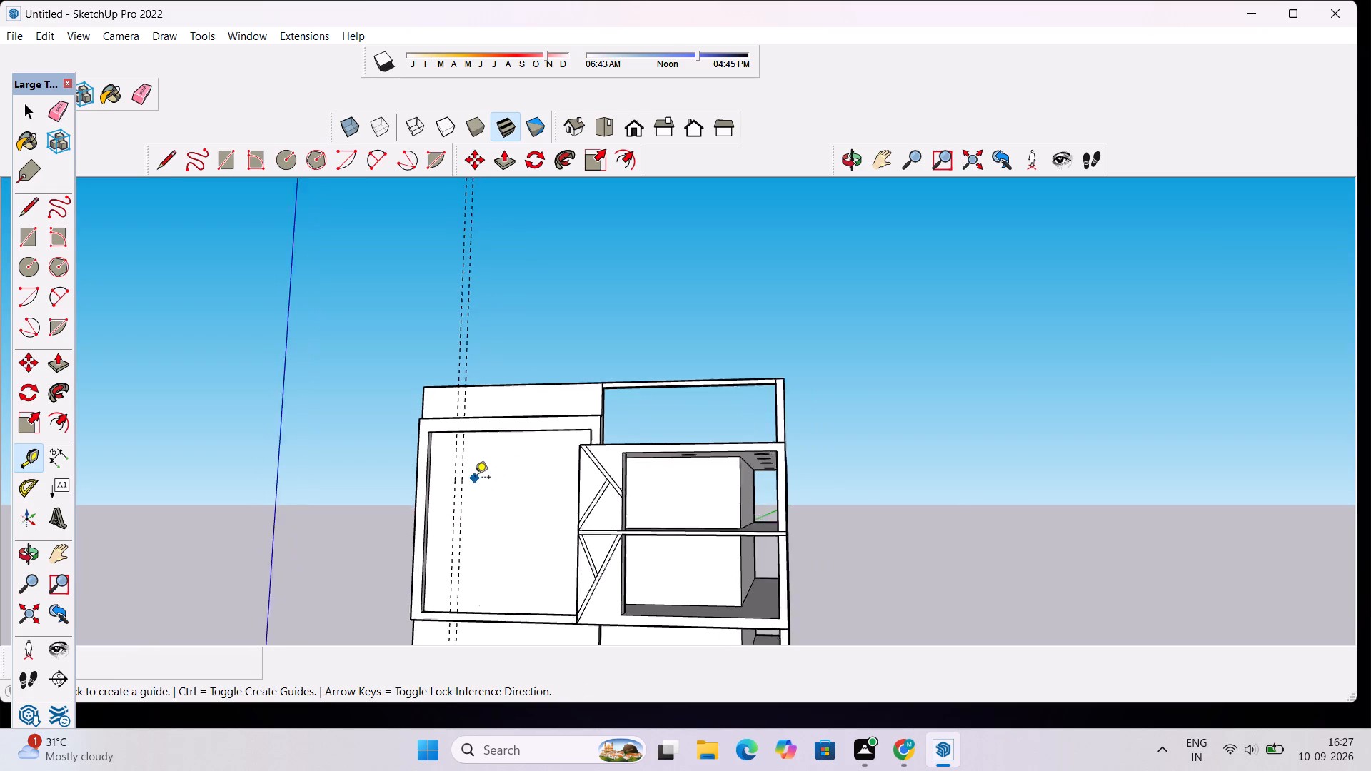
scroll(475, 478, up, 5)
click(455, 445)
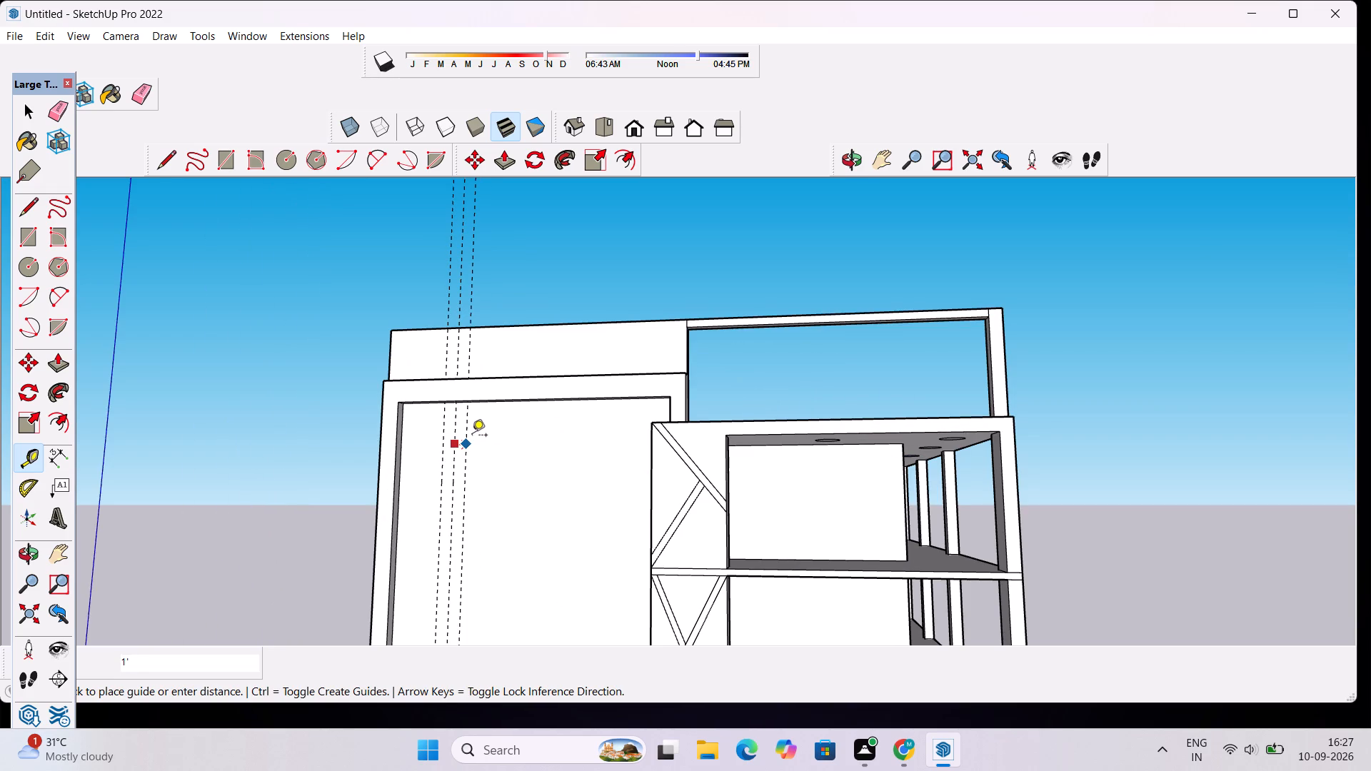
click(481, 438)
click(482, 434)
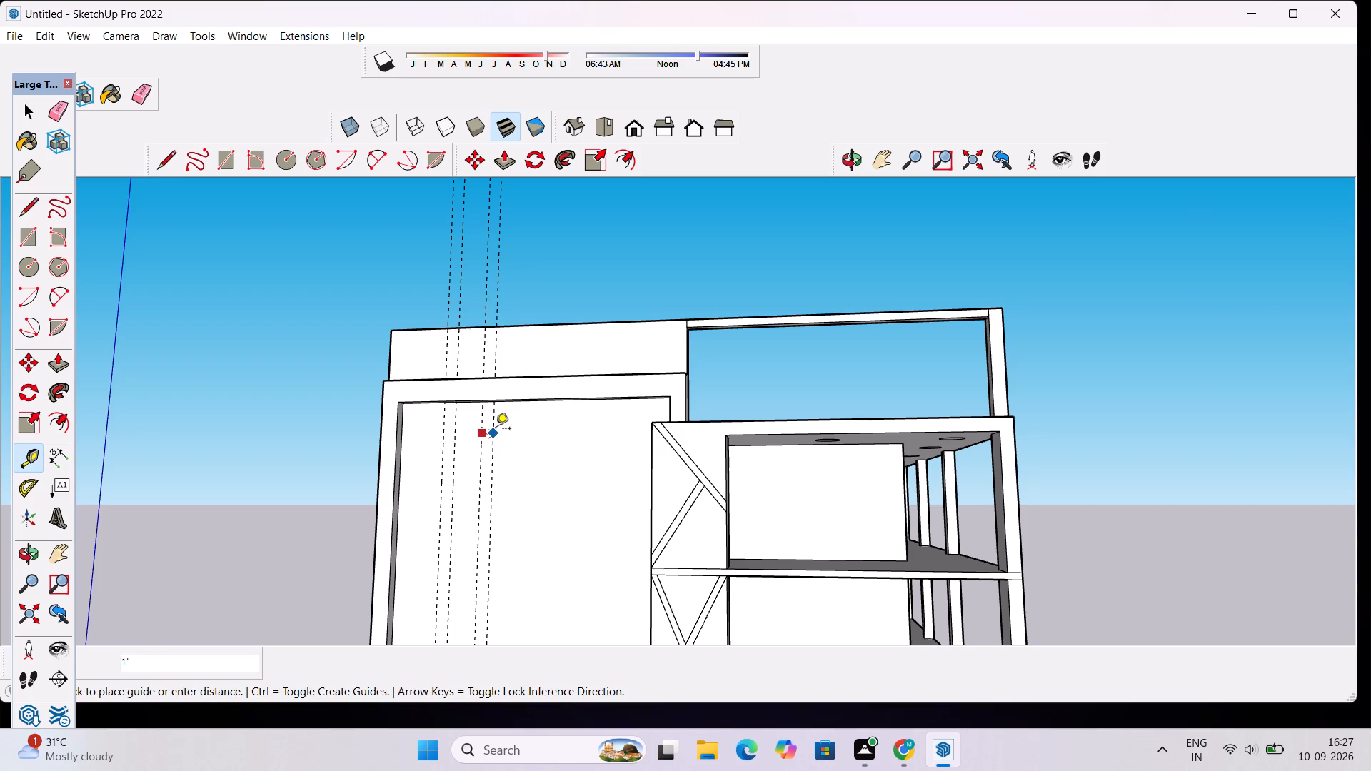
text(1')
key(Return)
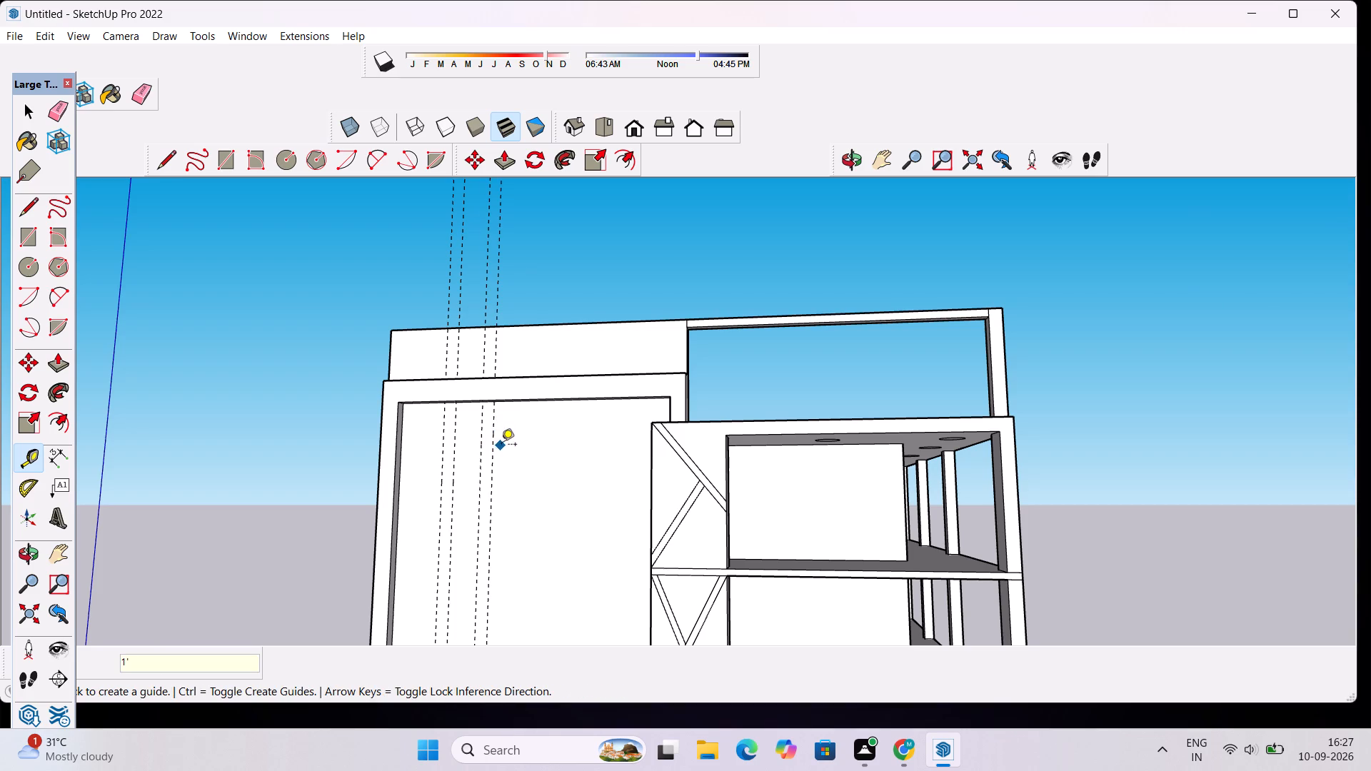
key(space)
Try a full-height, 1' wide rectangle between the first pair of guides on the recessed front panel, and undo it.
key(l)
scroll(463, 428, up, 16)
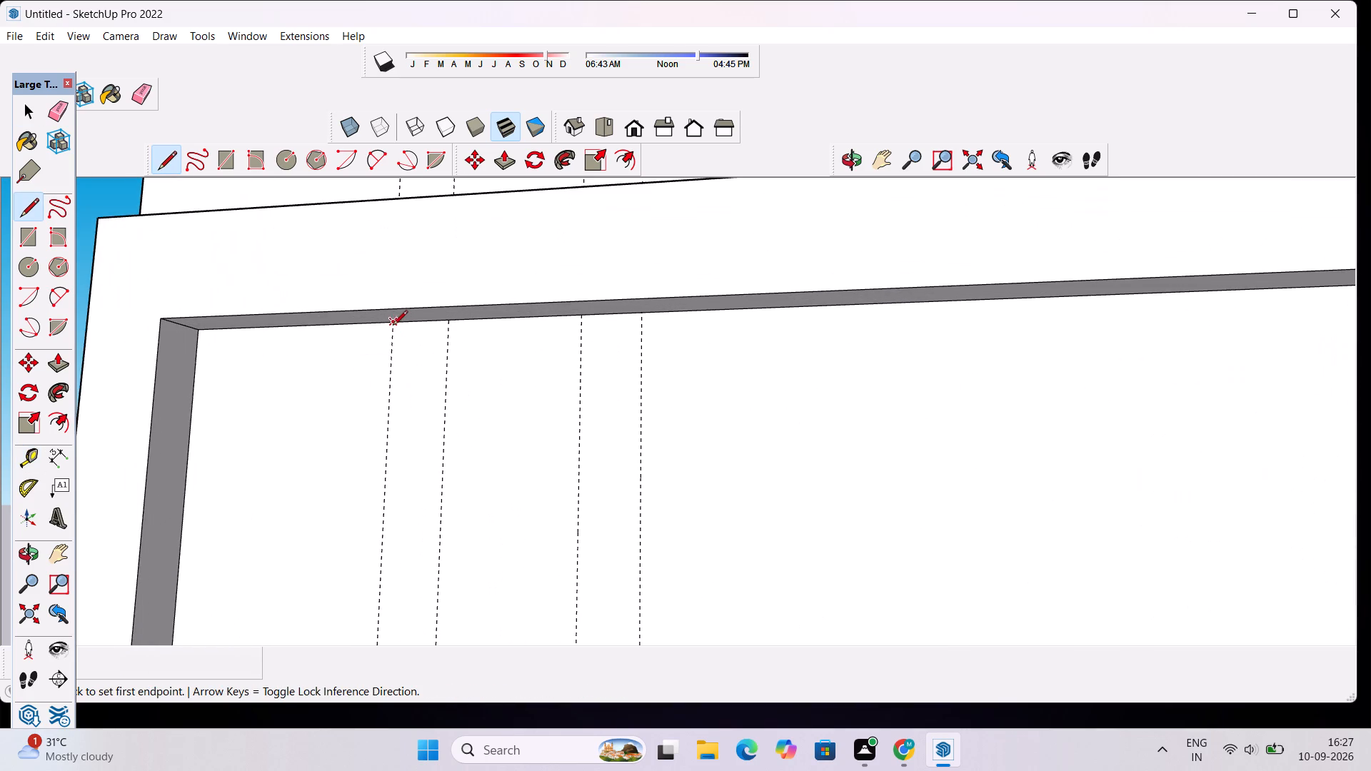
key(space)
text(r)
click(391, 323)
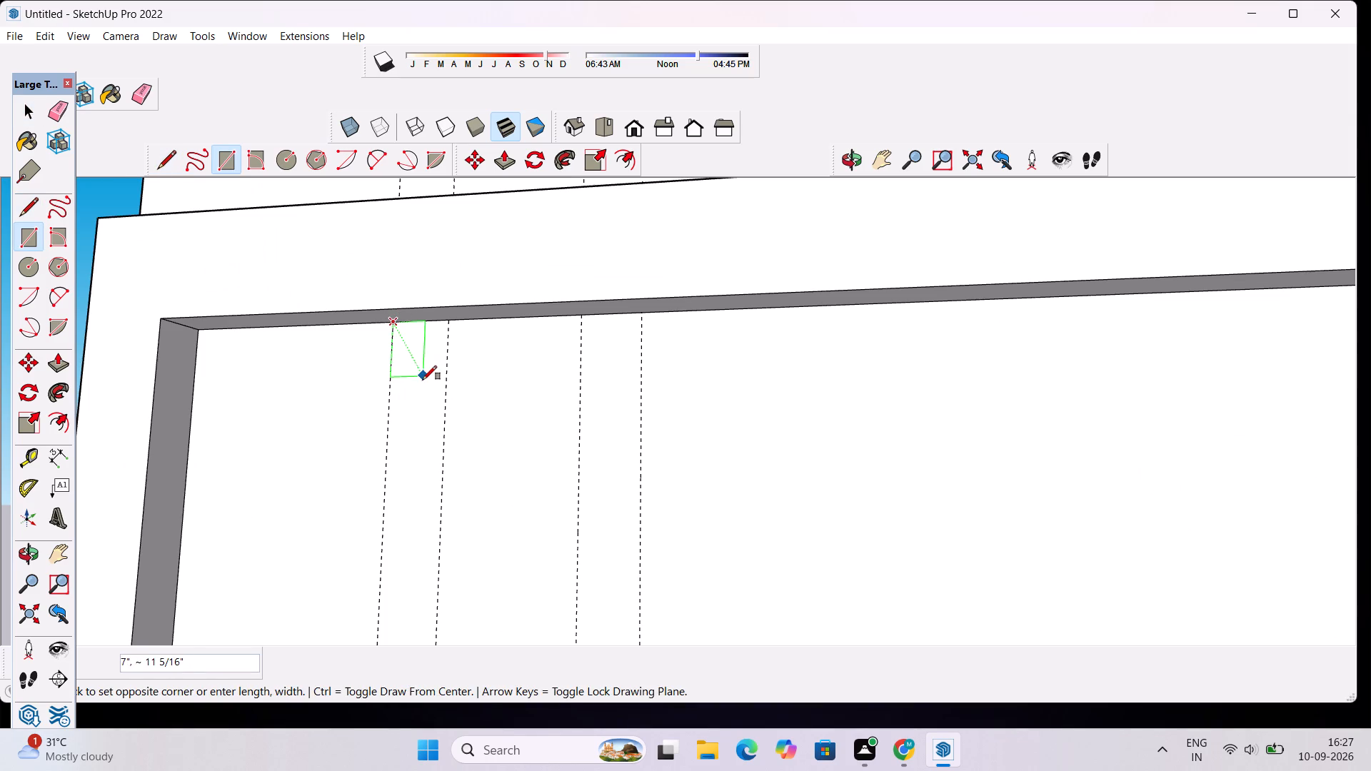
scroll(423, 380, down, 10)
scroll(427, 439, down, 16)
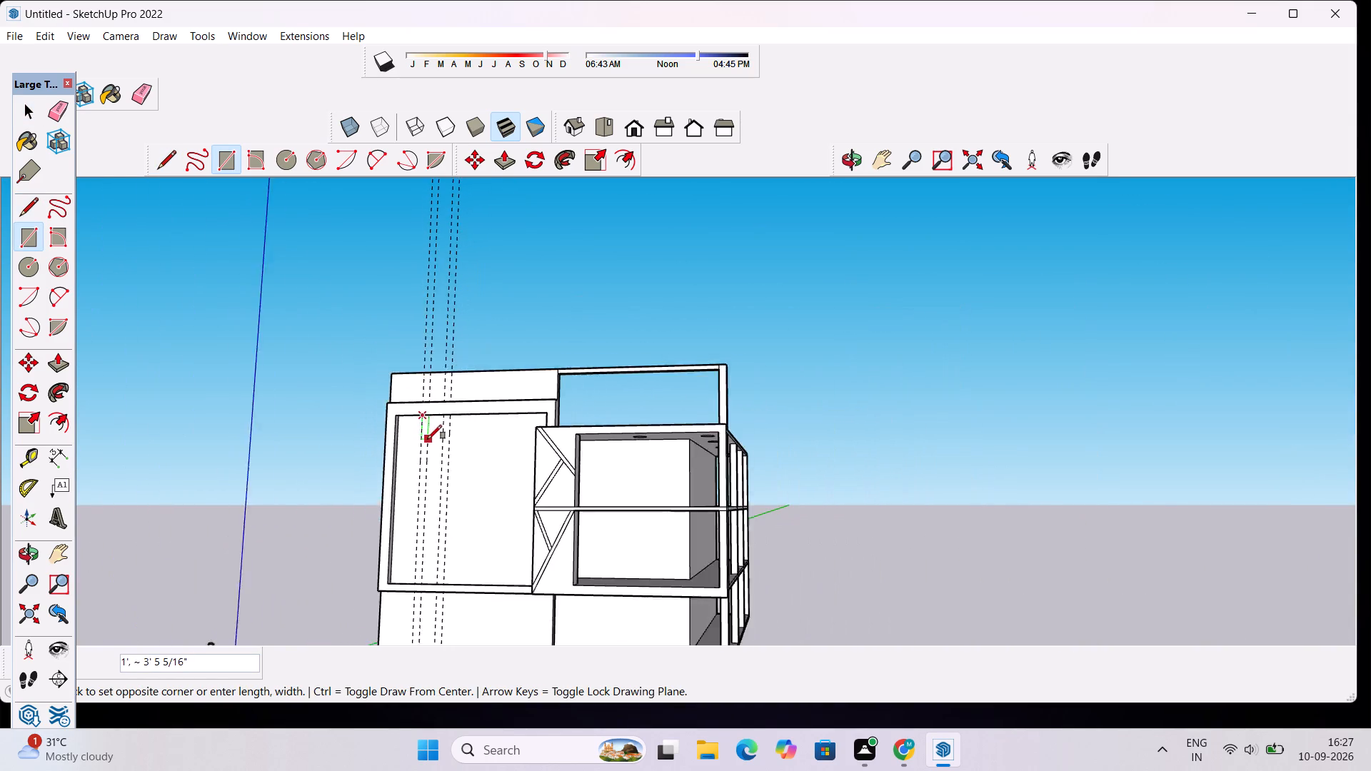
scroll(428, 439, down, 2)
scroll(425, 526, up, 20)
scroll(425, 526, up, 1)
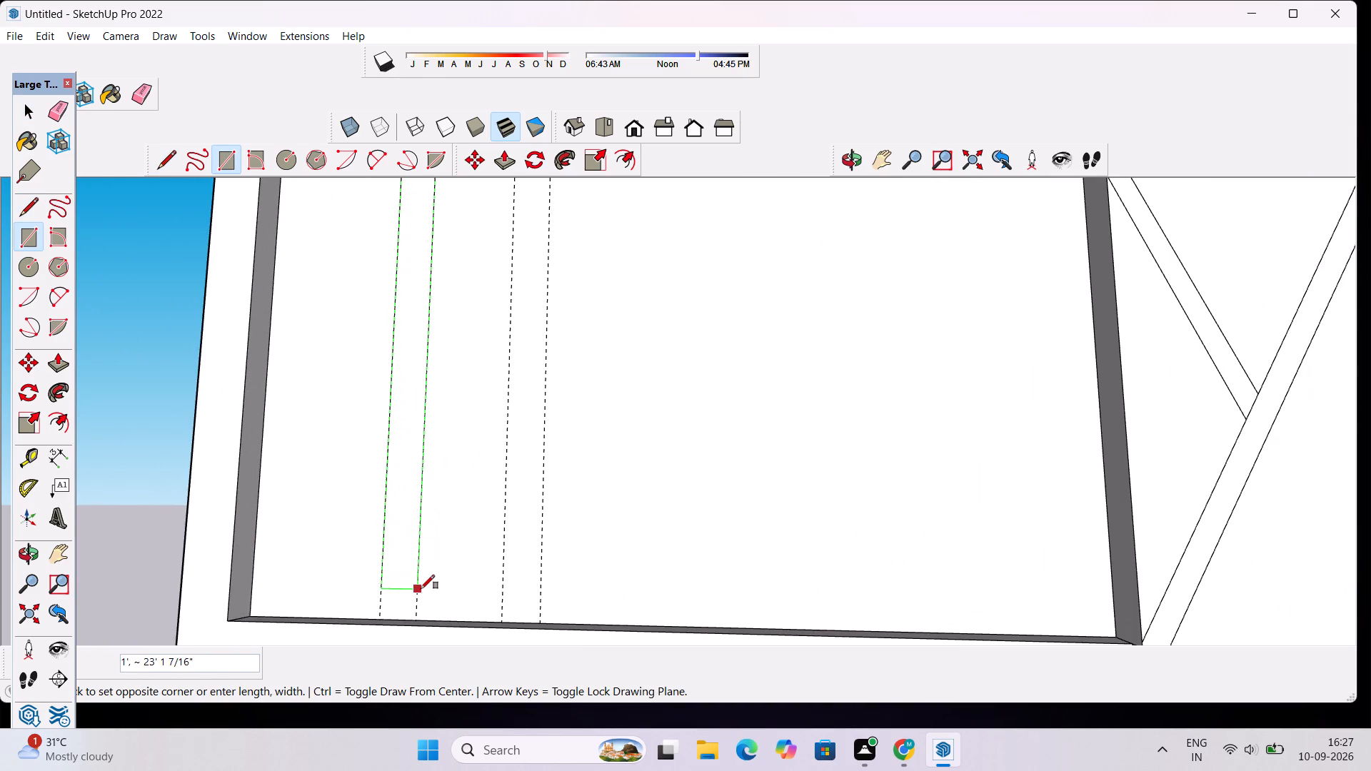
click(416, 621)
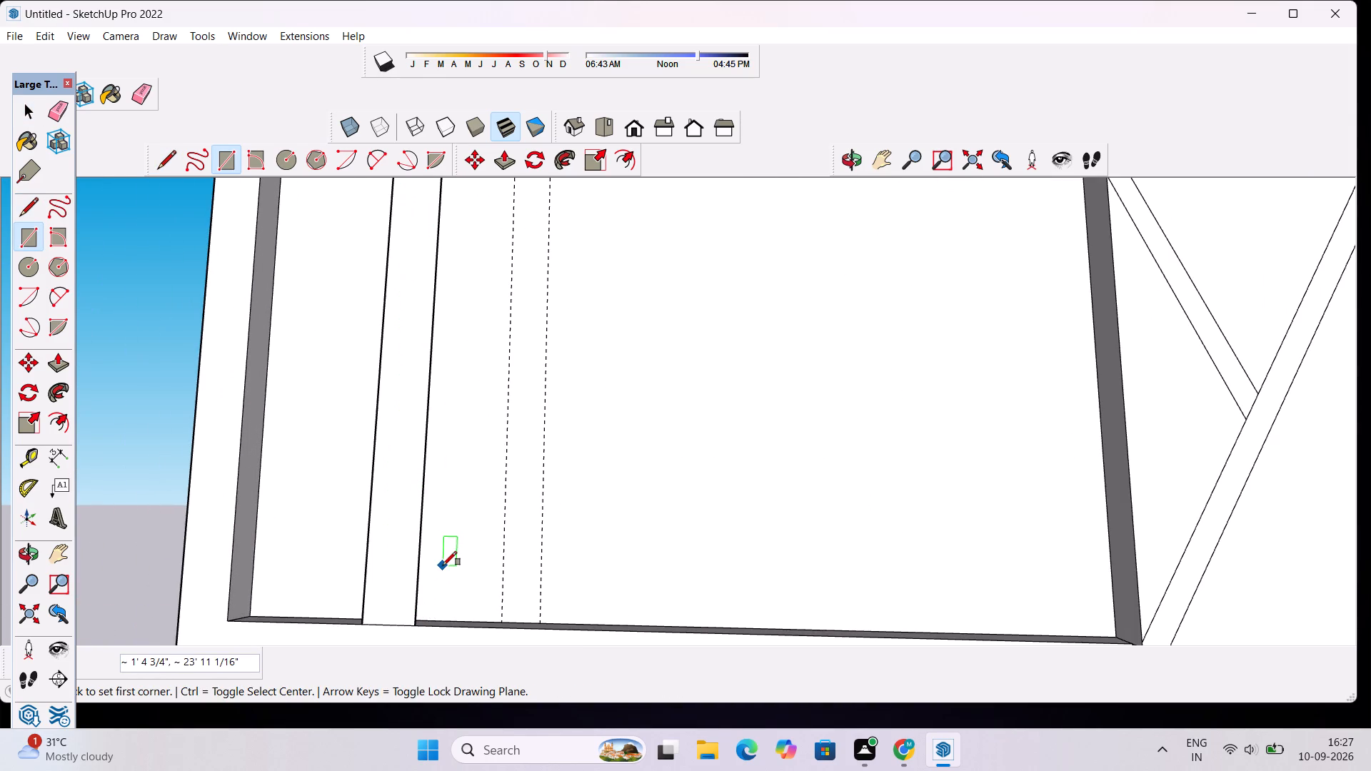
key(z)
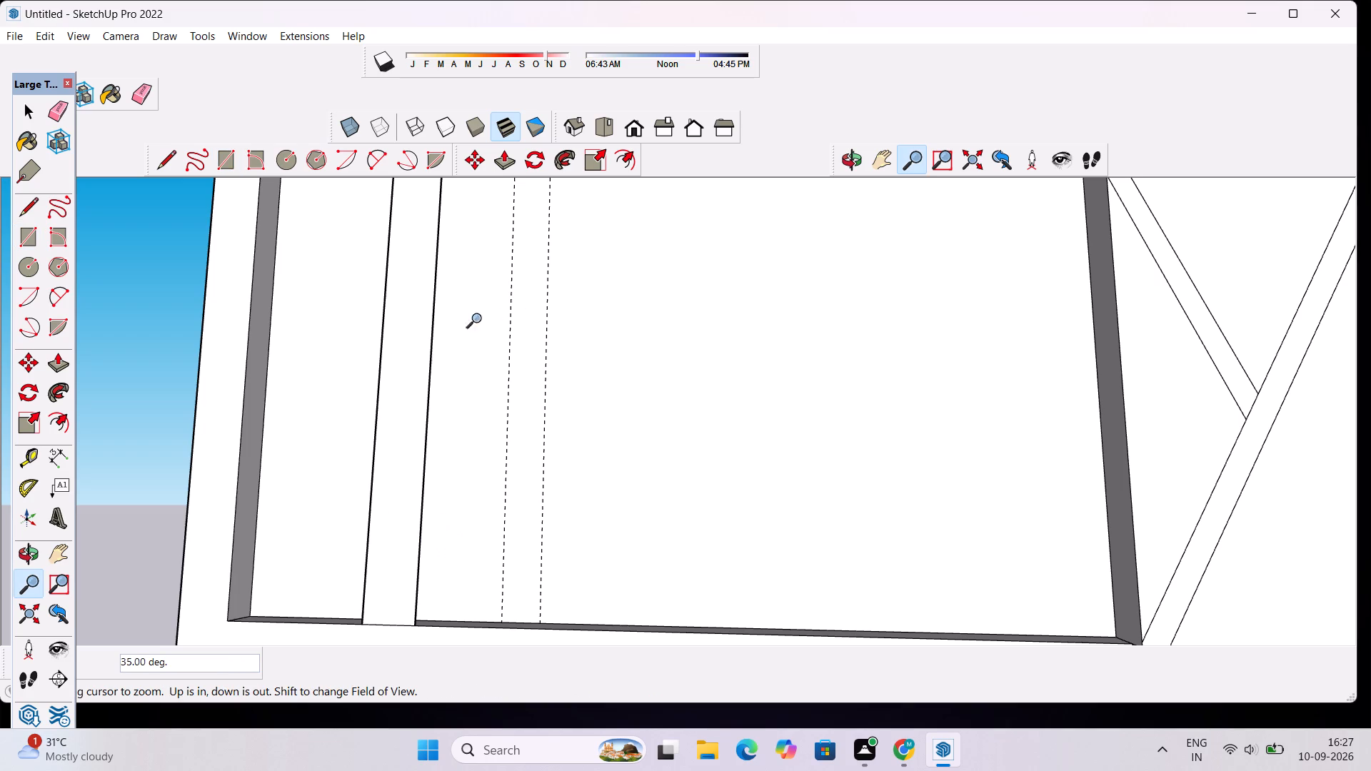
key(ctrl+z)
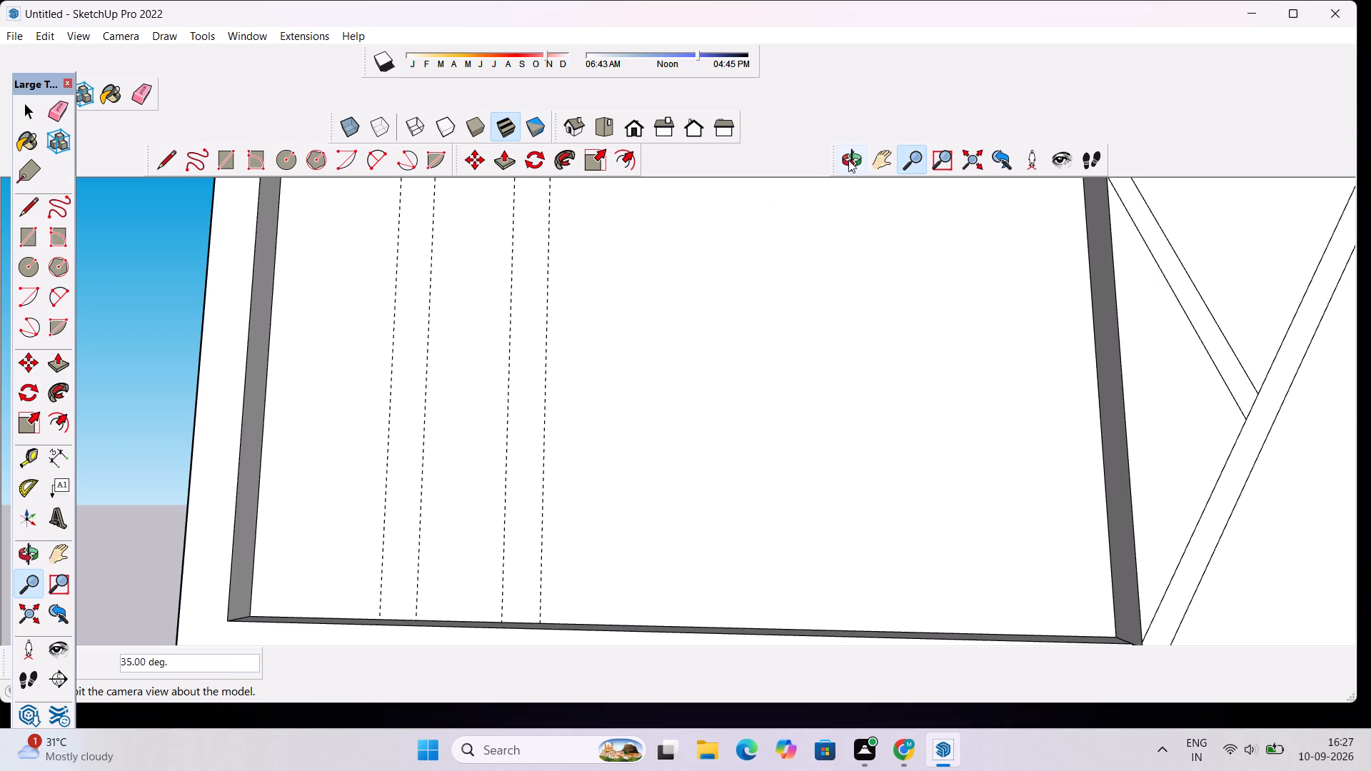
Draw a vertical line about 23' 10 7/8" long over the first pair's second guide, from the recessed panel's bottom edge to its top edge.
click(849, 159)
drag(778, 240, 700, 303)
scroll(525, 343, down, 4)
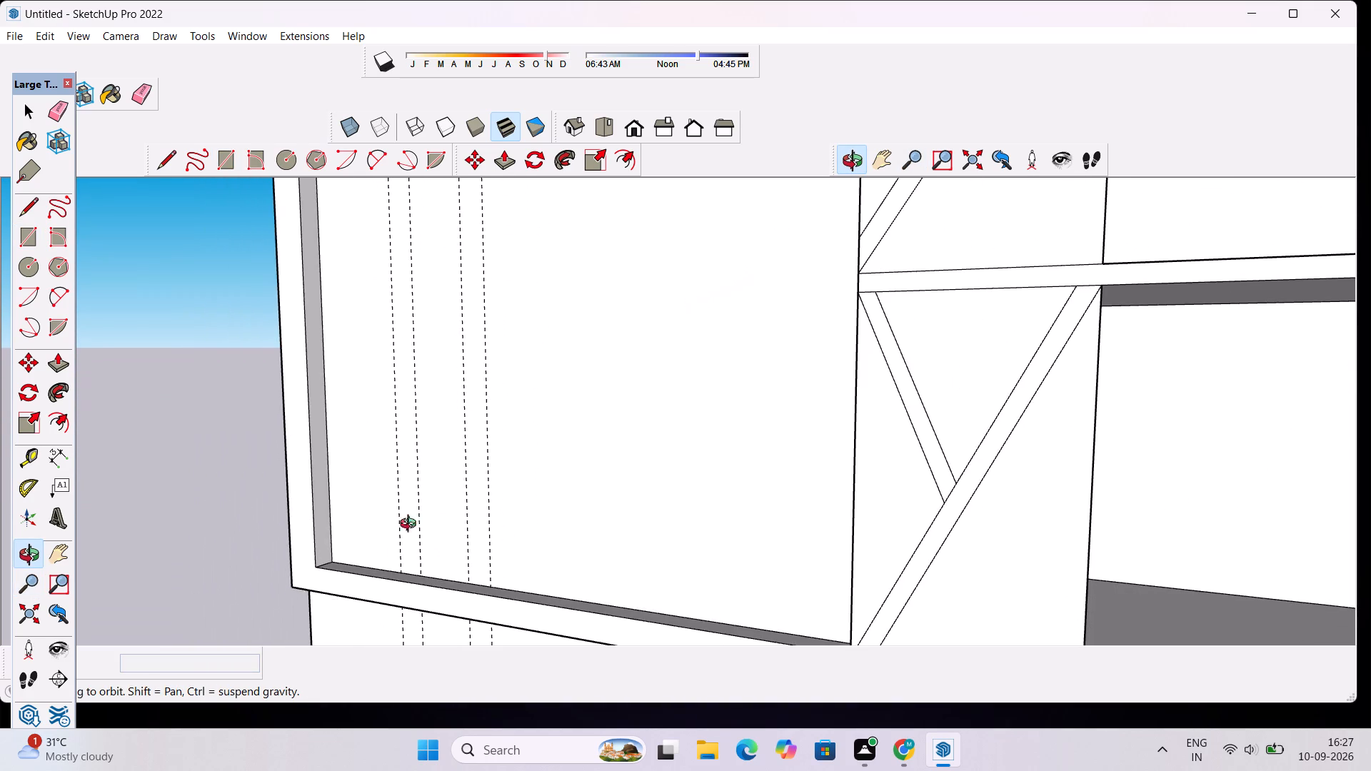
scroll(401, 562, up, 4)
key(l)
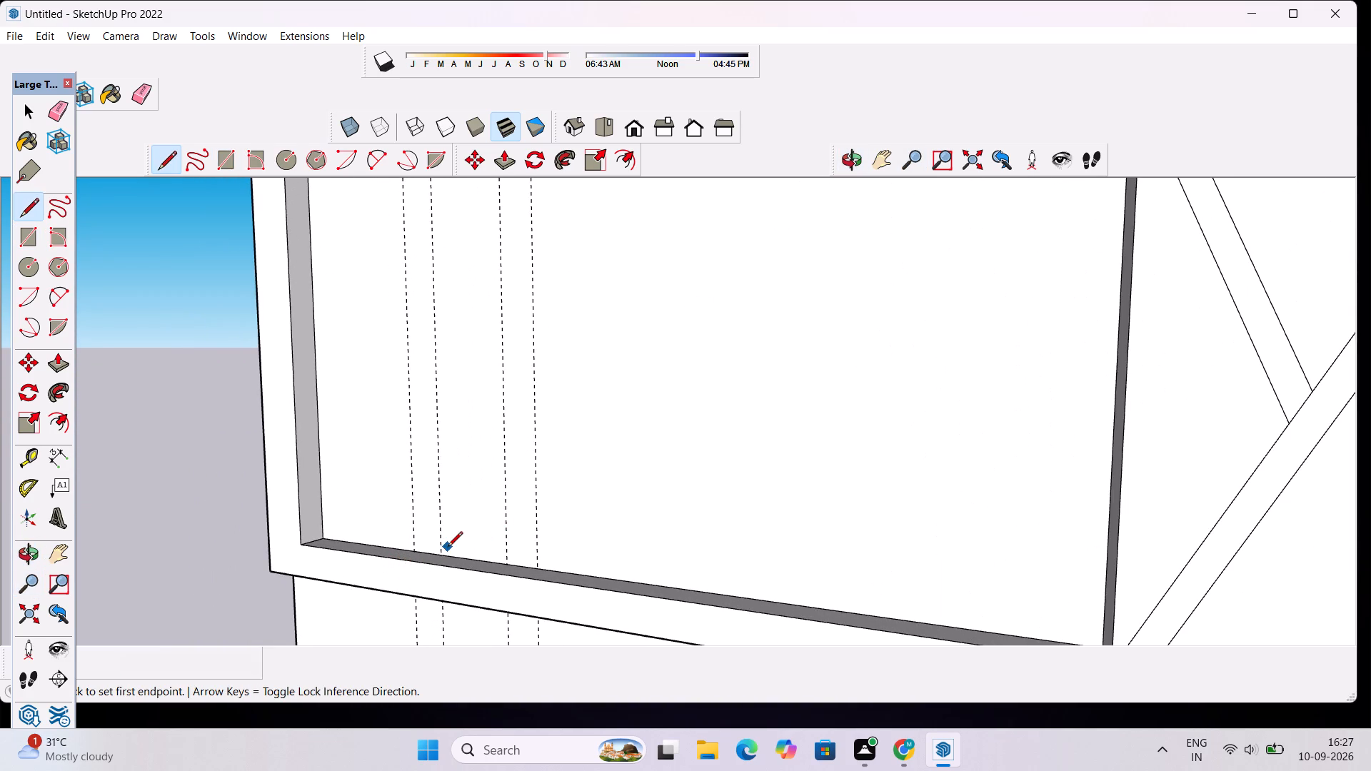
click(442, 552)
scroll(462, 458, down, 10)
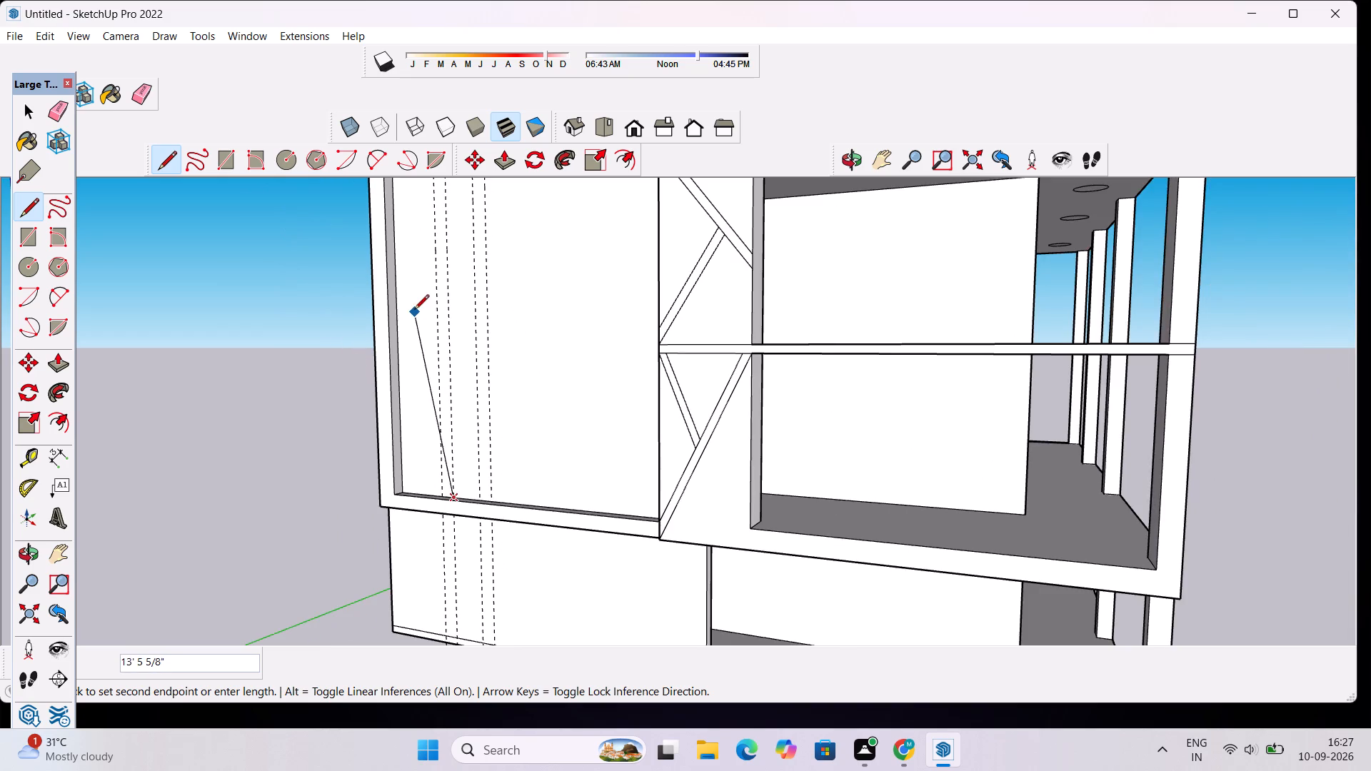
scroll(424, 343, down, 9)
scroll(435, 323, up, 8)
scroll(453, 362, down, 8)
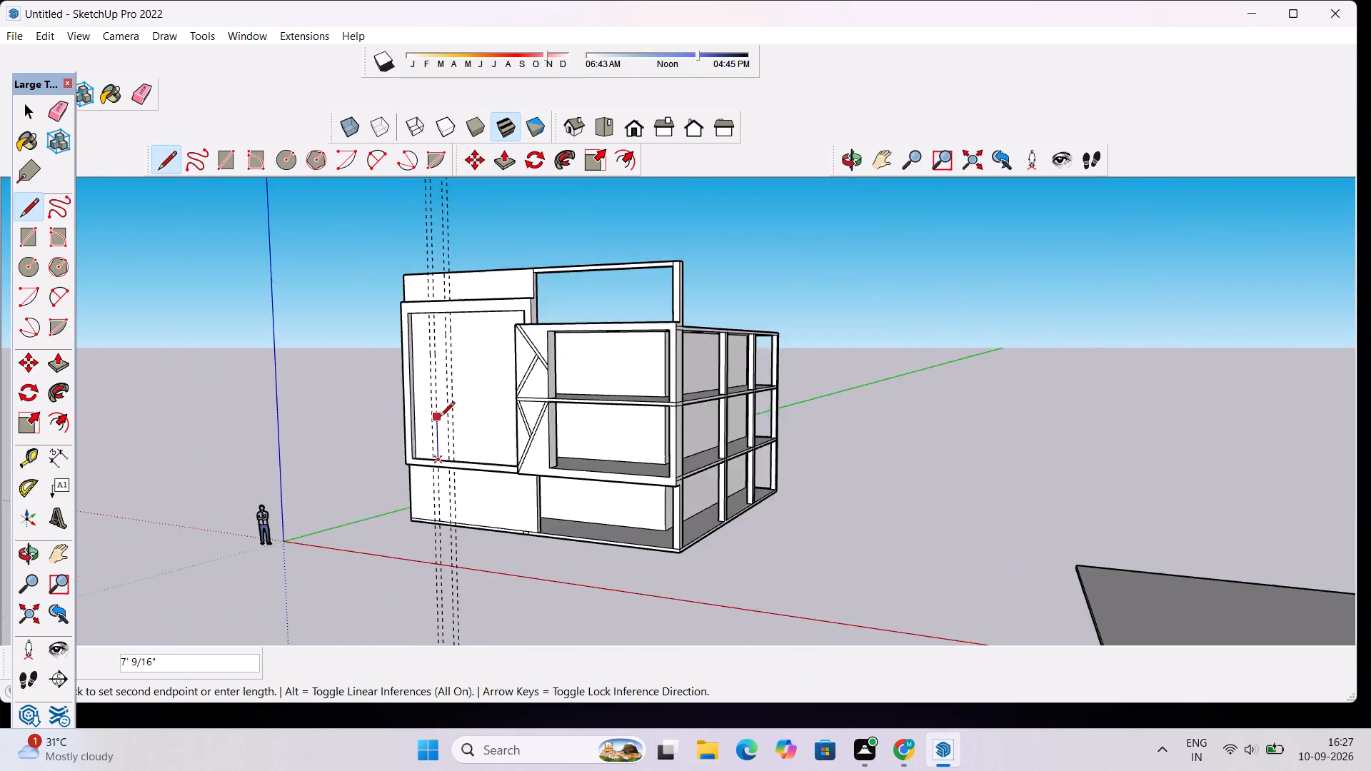
scroll(440, 418, down, 5)
scroll(431, 351, up, 5)
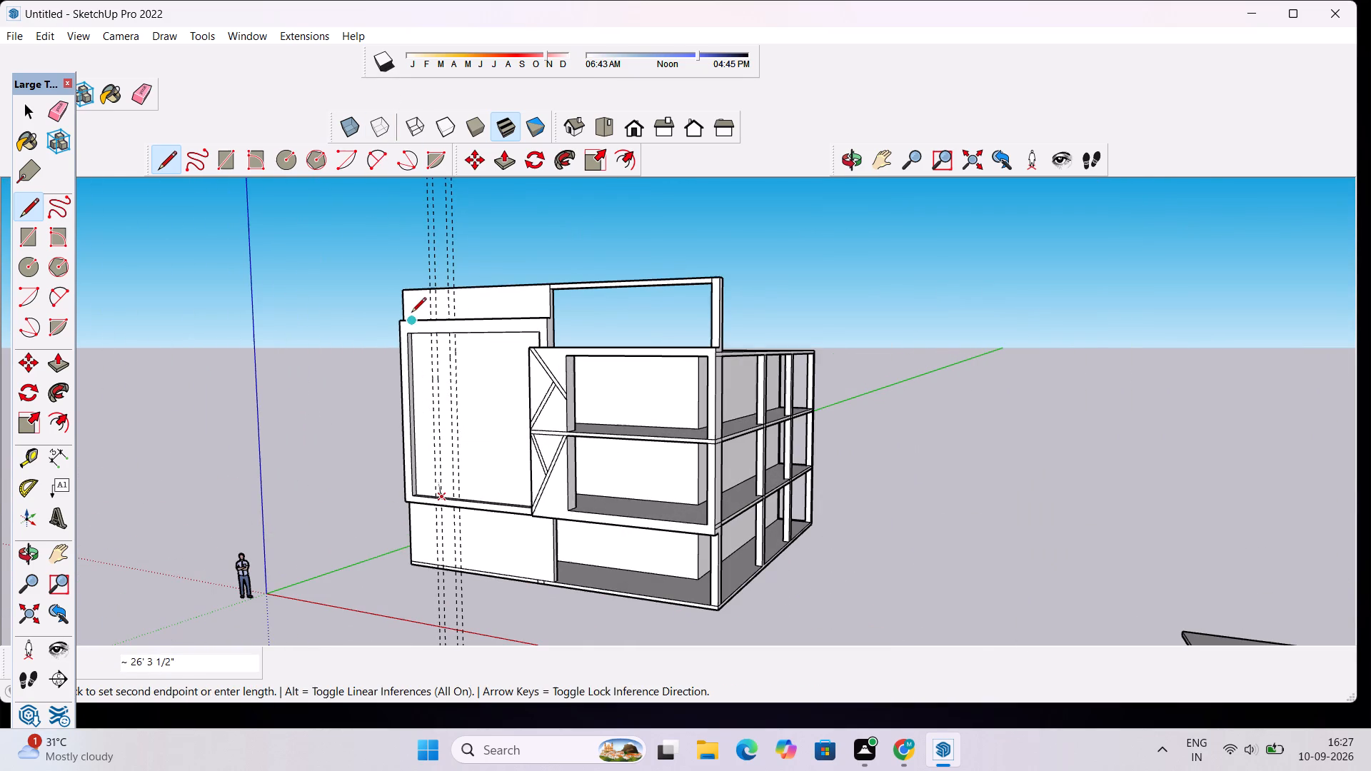
scroll(433, 353, up, 2)
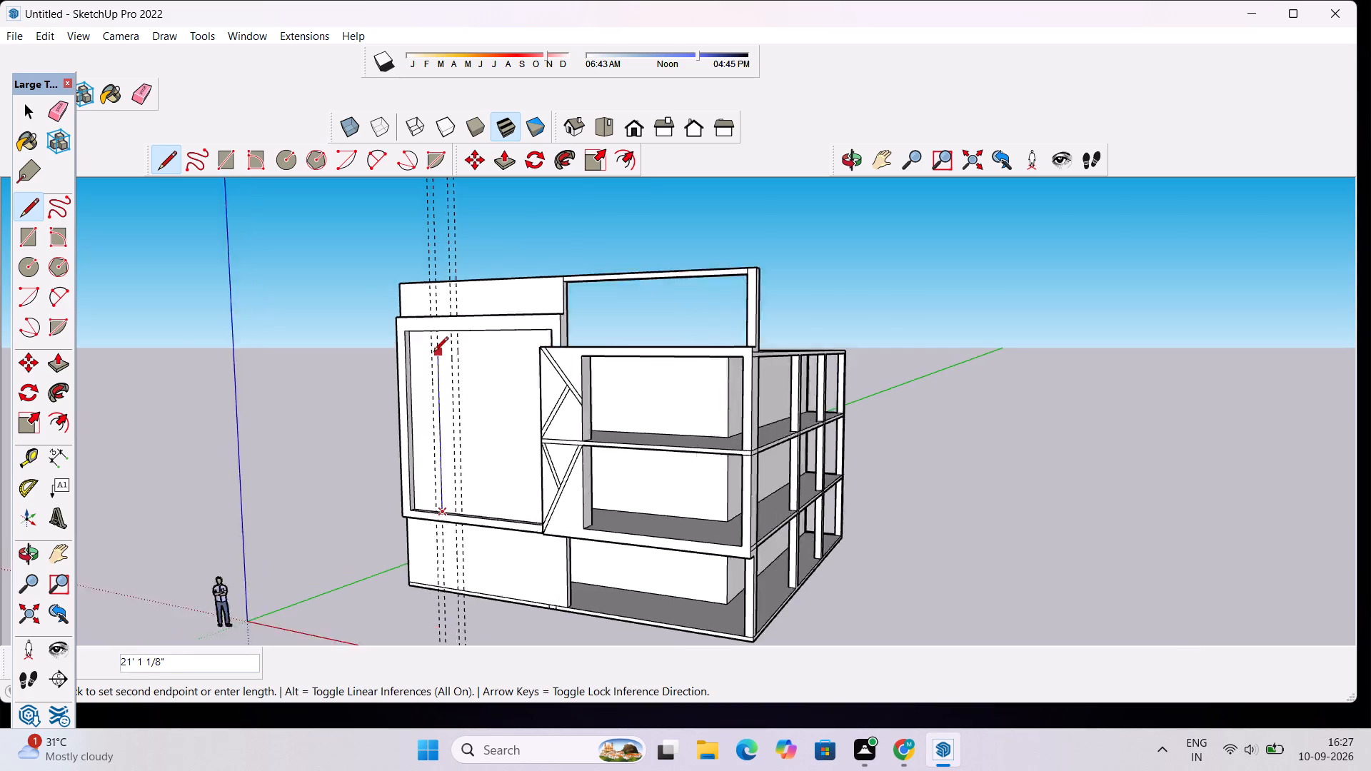
scroll(433, 353, up, 15)
scroll(448, 318, up, 9)
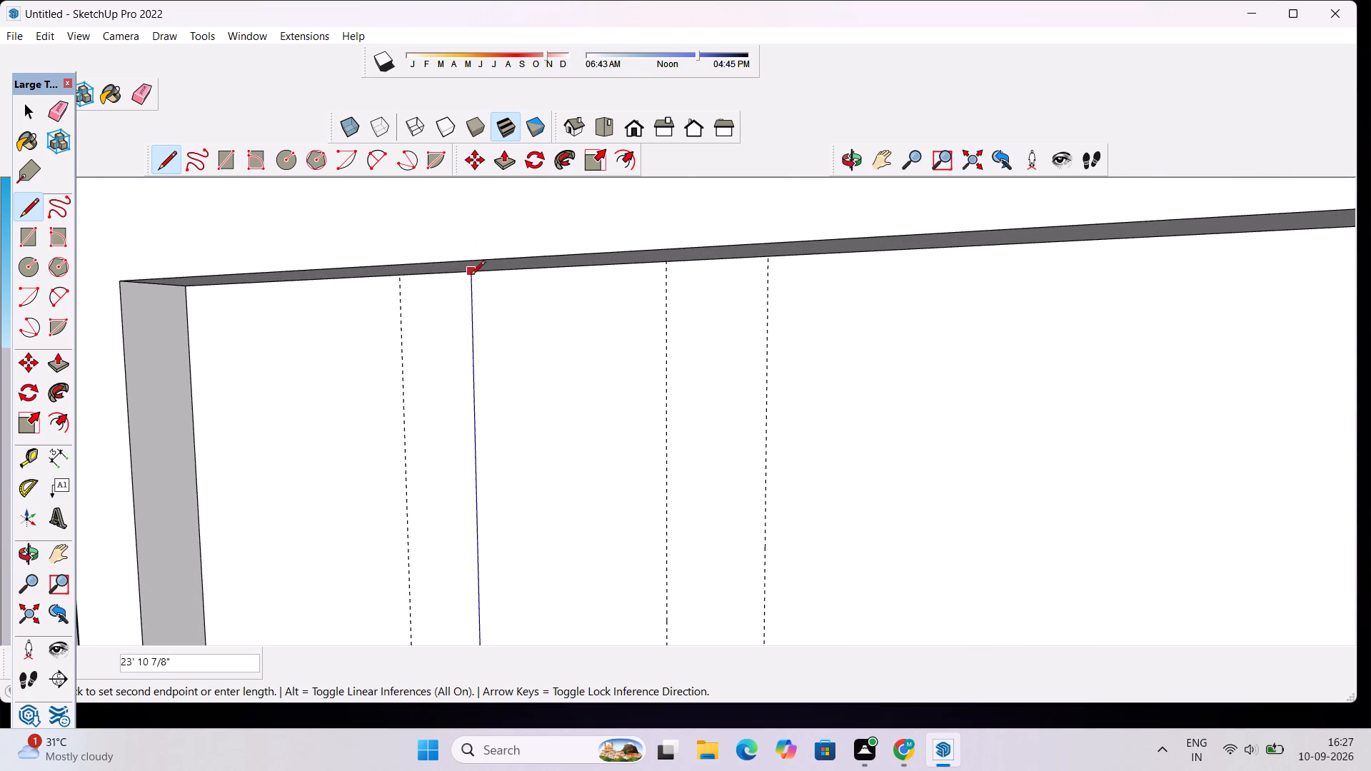
click(471, 276)
Draw a matching 23' 10 7/8" vertical line over the first pair's outer guide, closing off the first strip.
click(398, 278)
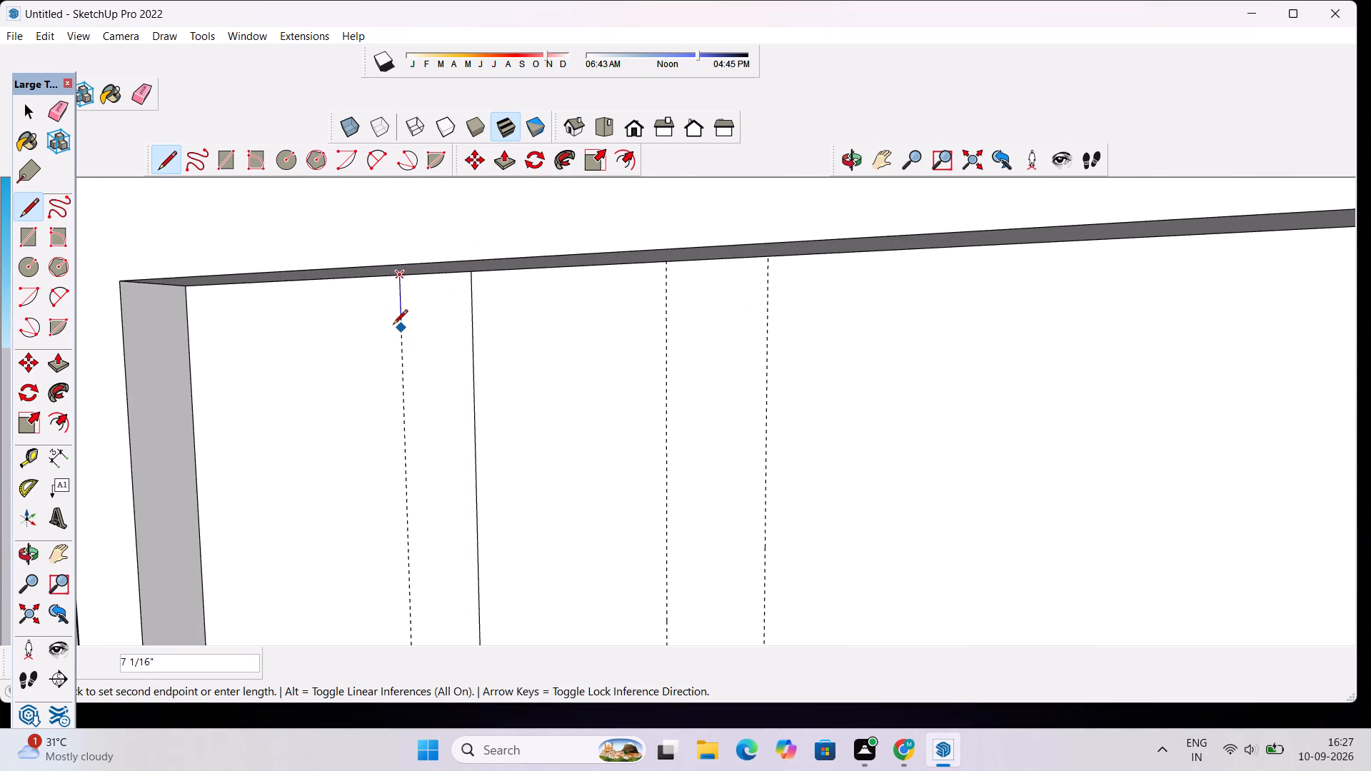
scroll(393, 326, down, 20)
scroll(393, 326, down, 5)
scroll(384, 455, up, 3)
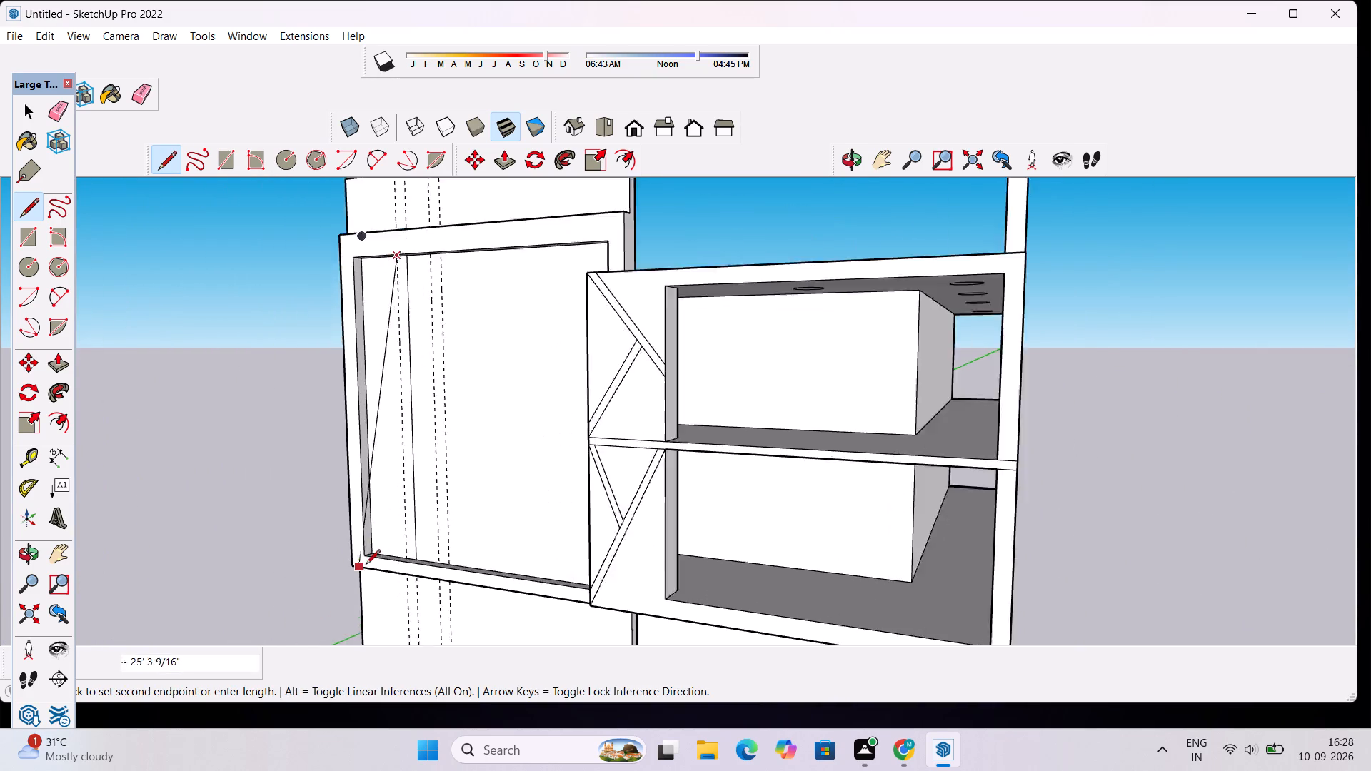
scroll(379, 546, up, 11)
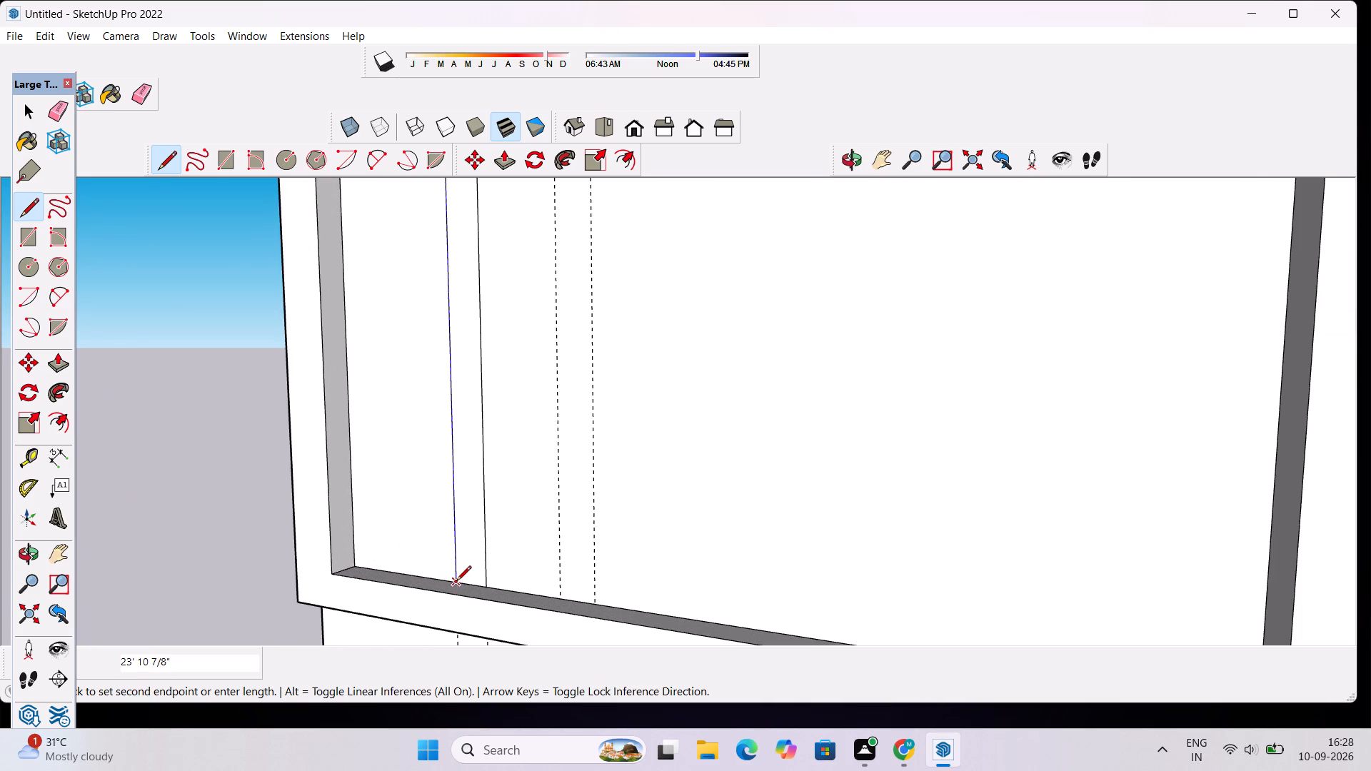
click(456, 582)
Draw two full-height vertical lines, 23' 10 7/8" long, over the second pair of guides to form the second strip.
click(561, 601)
scroll(564, 468, down, 6)
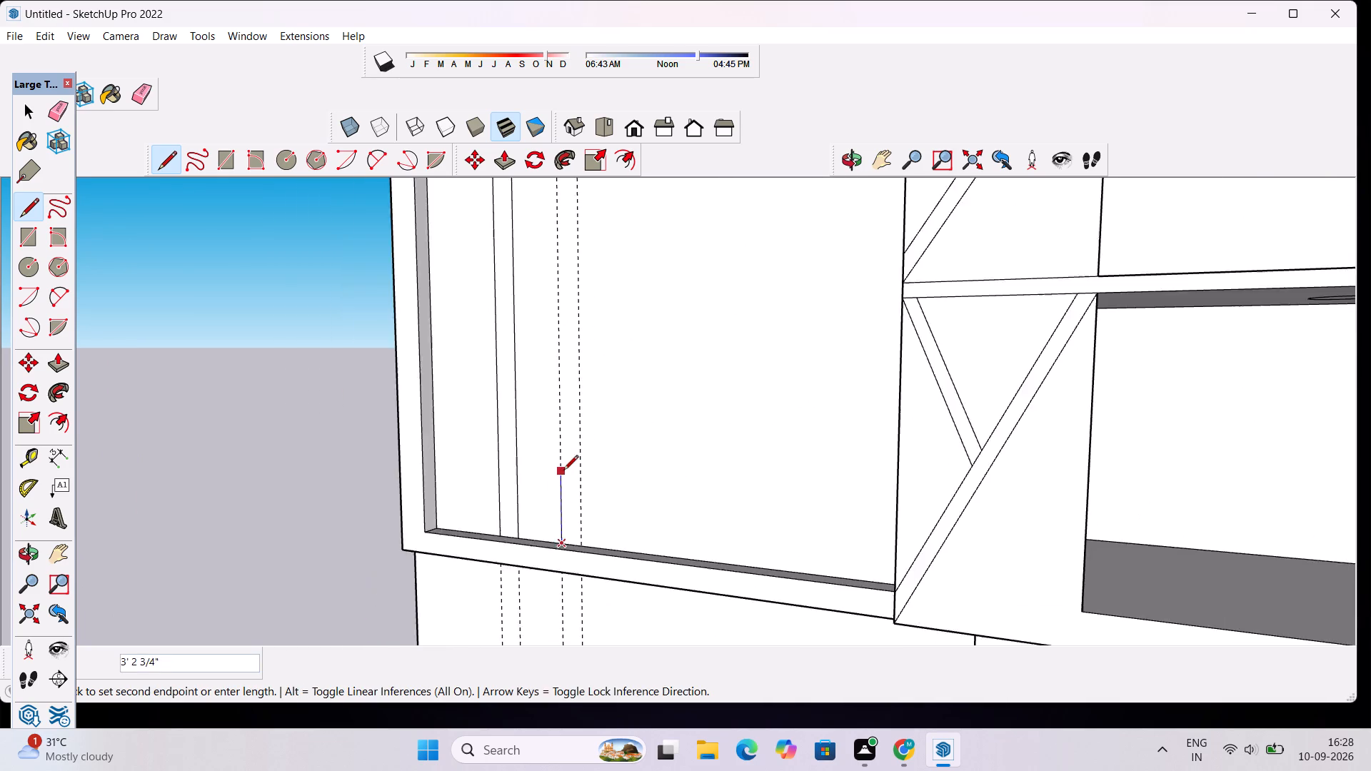
scroll(563, 471, down, 8)
scroll(555, 253, up, 15)
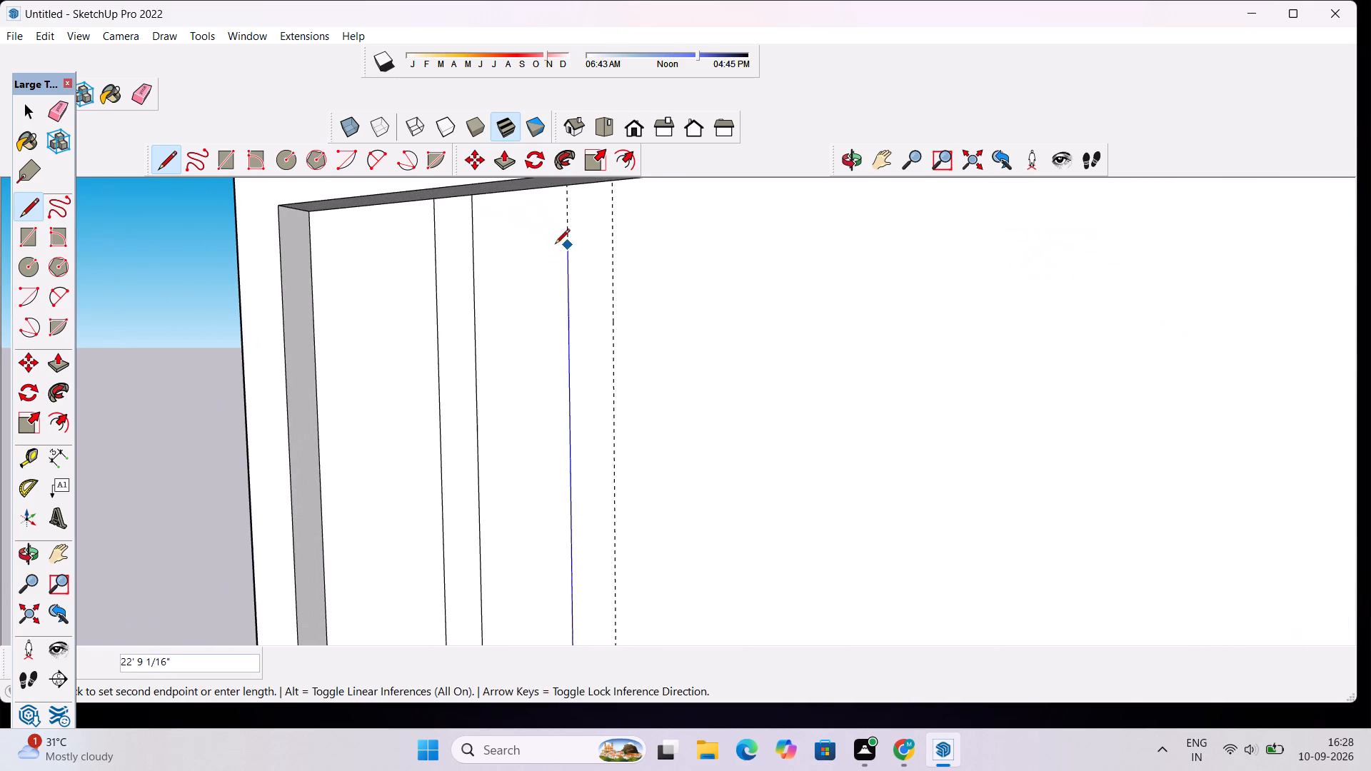
click(567, 188)
scroll(576, 243, down, 6)
scroll(593, 210, up, 5)
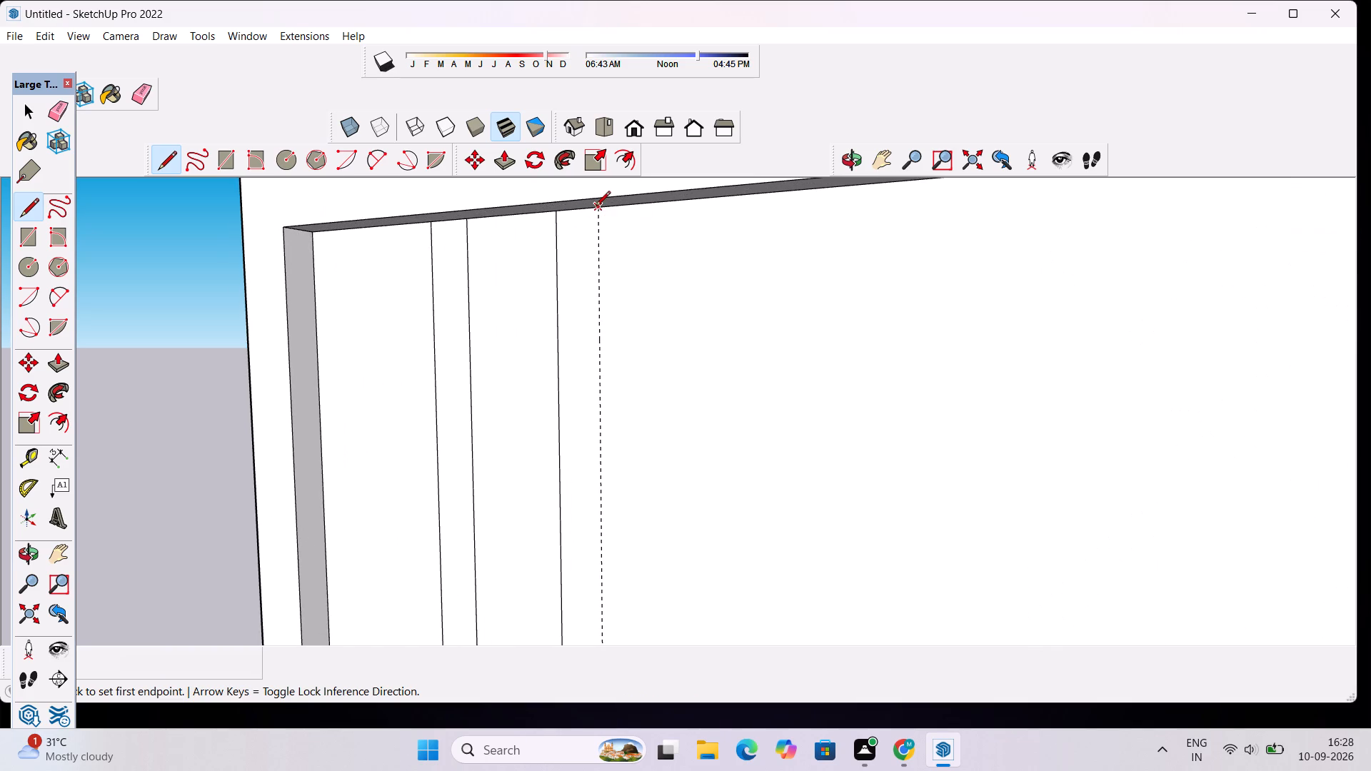
click(596, 207)
scroll(593, 263, down, 17)
scroll(580, 489, up, 3)
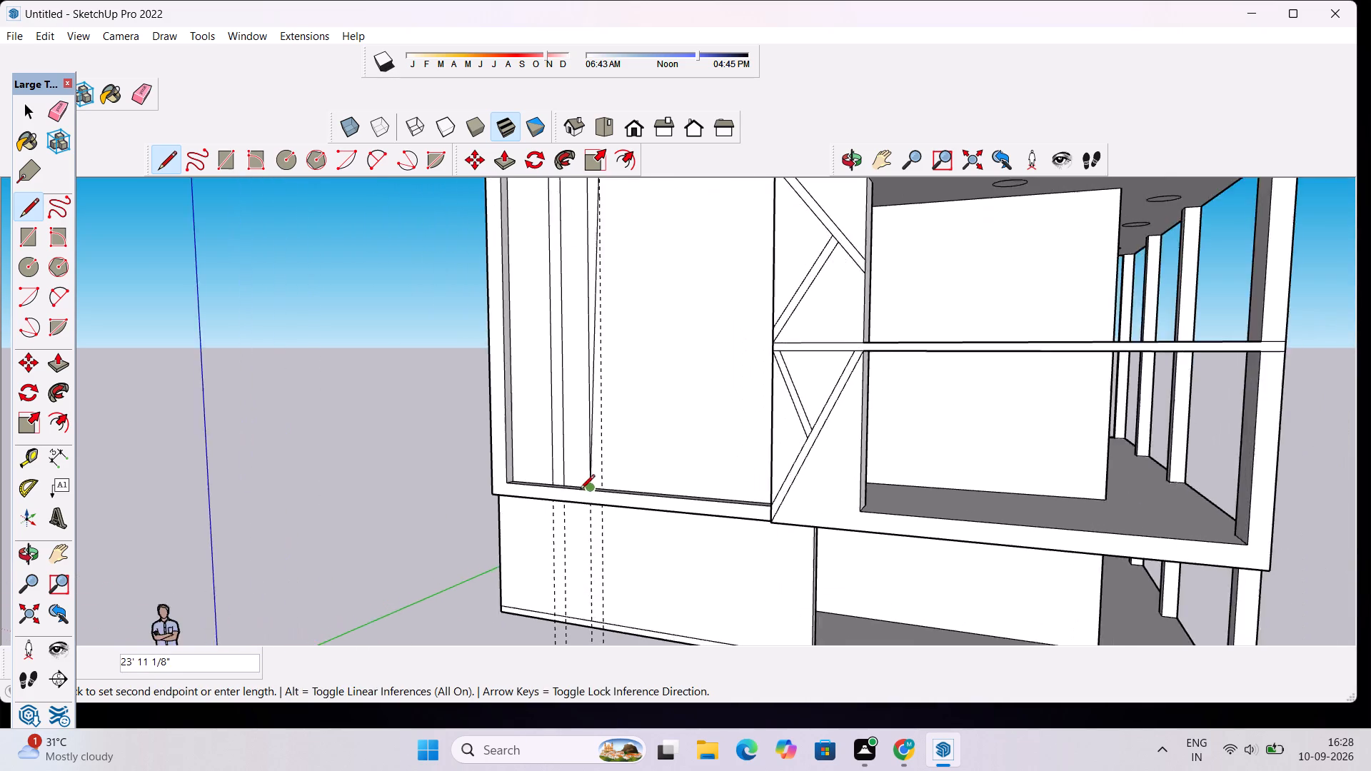
scroll(580, 490, up, 11)
click(656, 484)
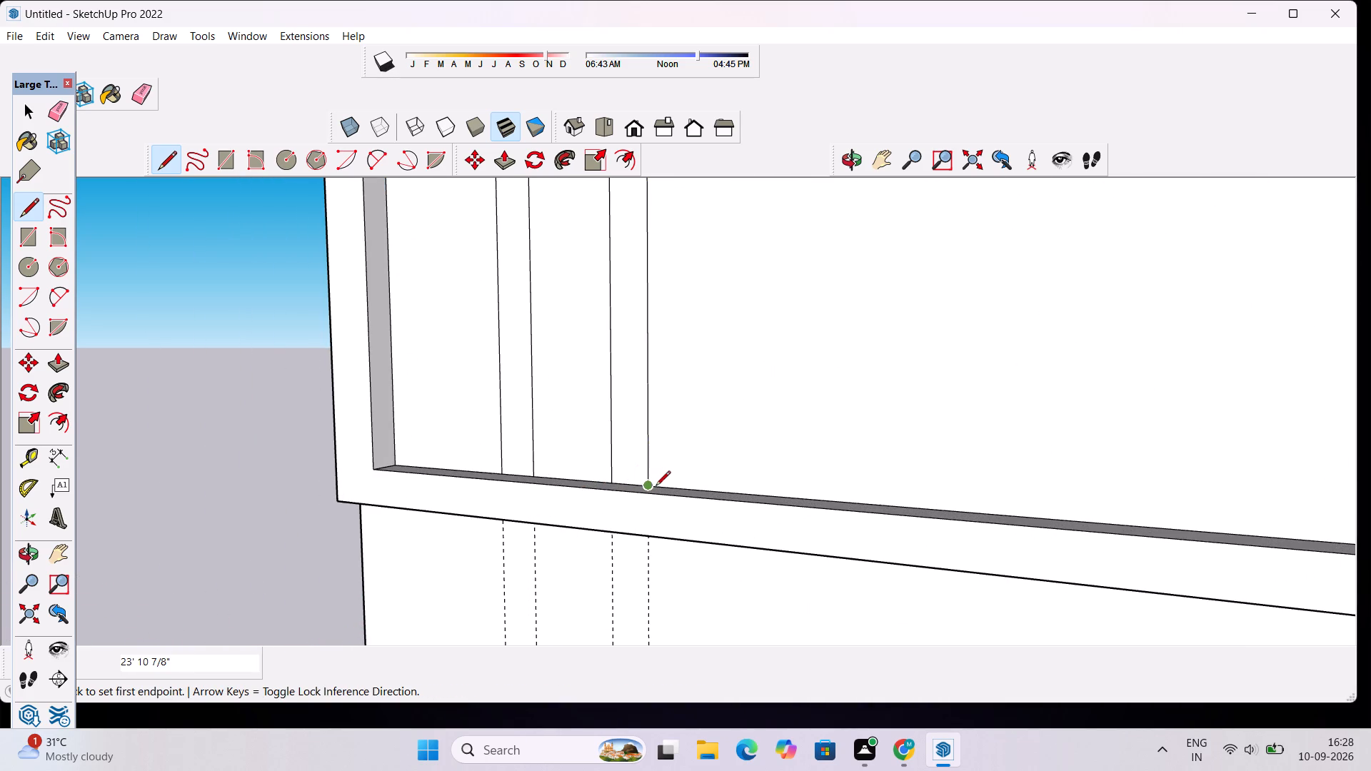
Erase all four vertical guides where they extend below the building.
scroll(641, 466, down, 15)
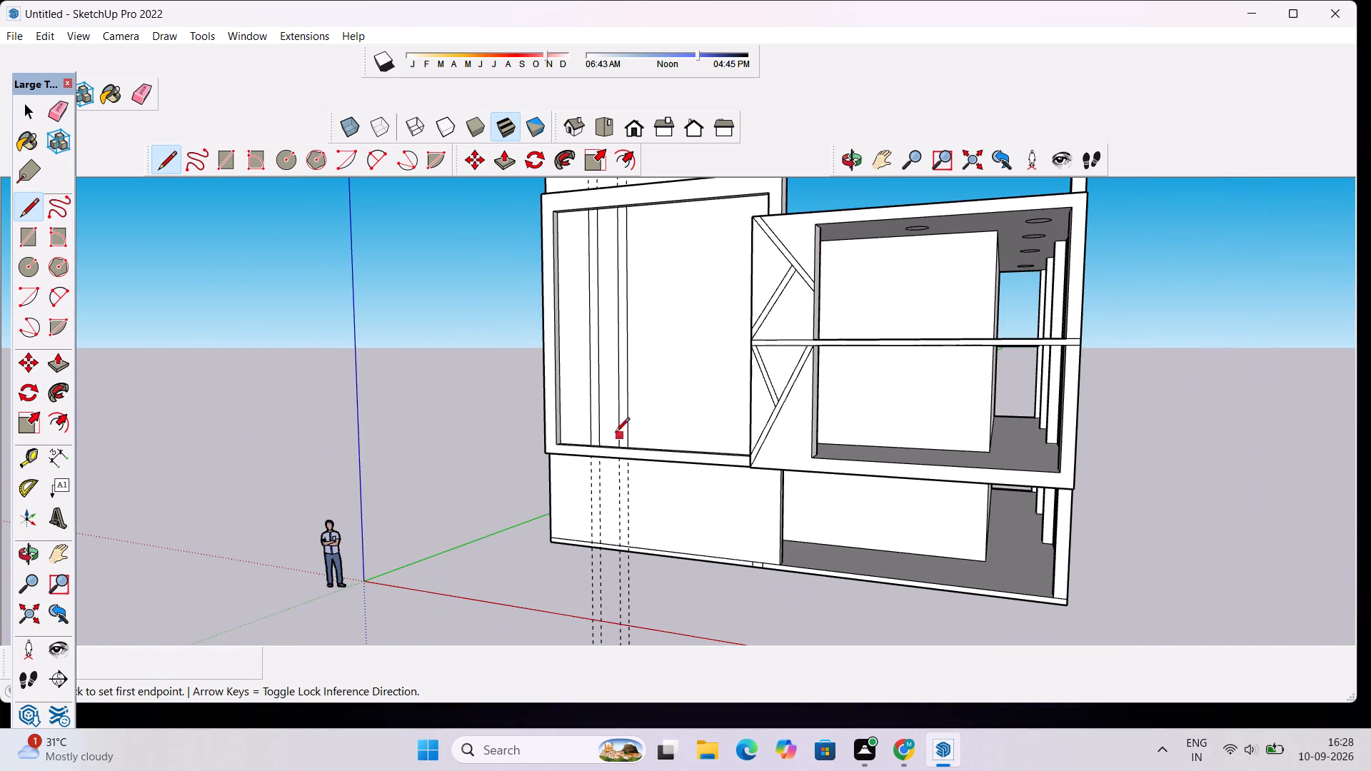
key(space)
text(e)
drag(647, 588, 578, 578)
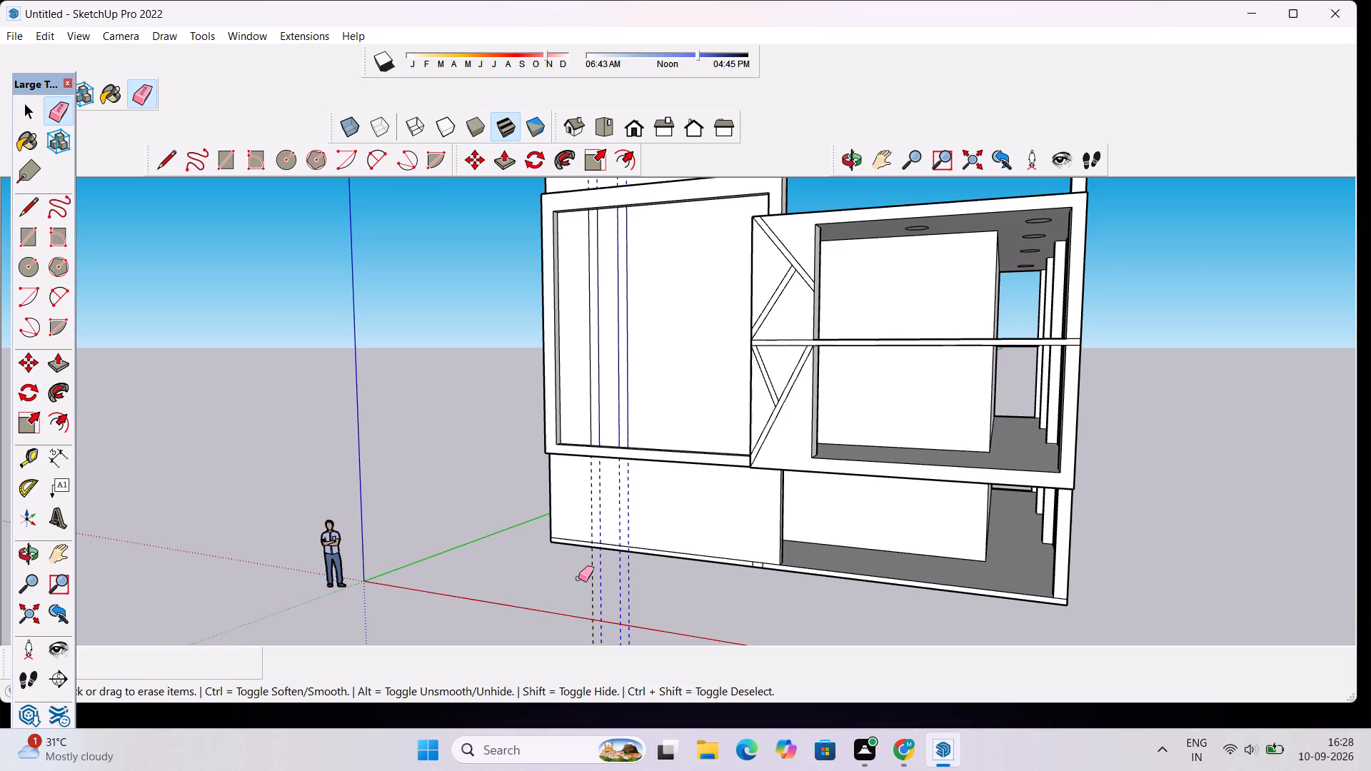
drag(578, 578, 535, 573)
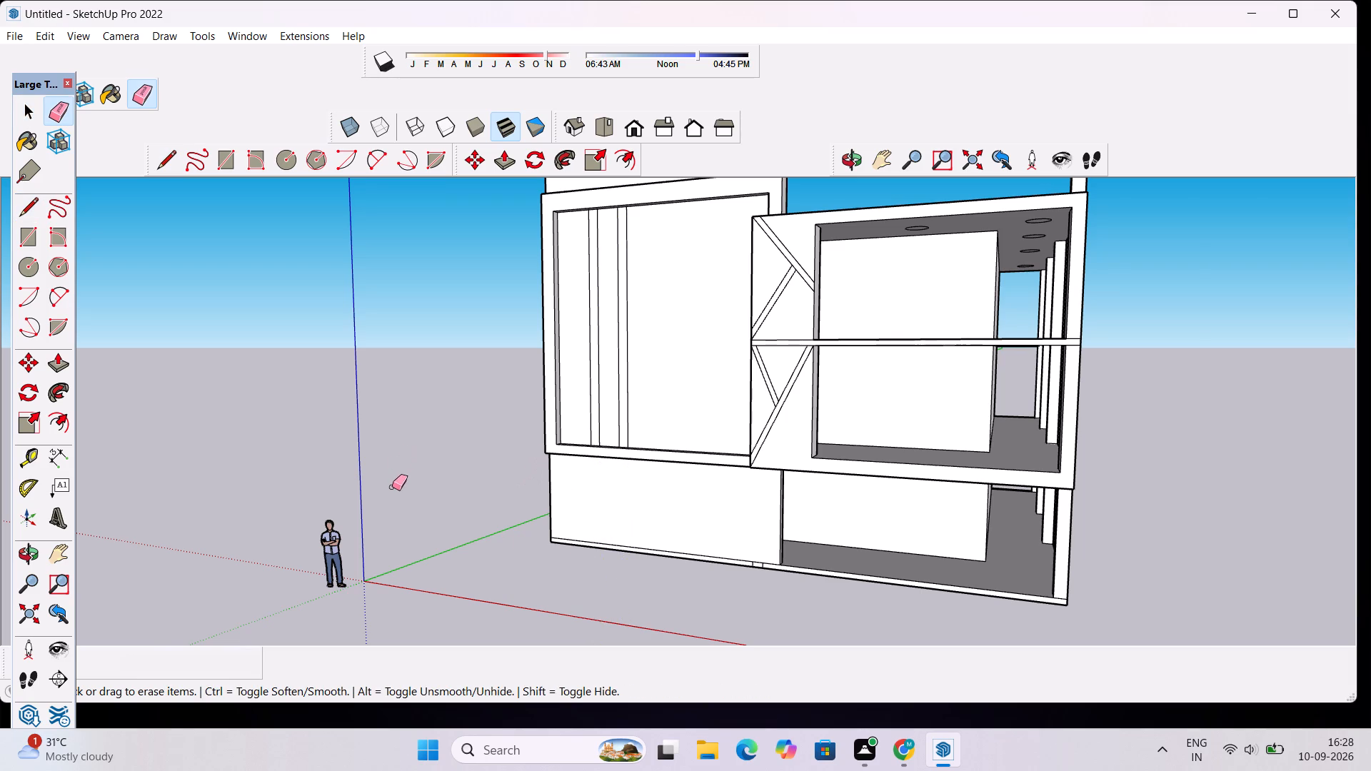
Push/Pull the two narrow vertical strips outward from the recessed panel by about 6 9/16", matching the first strip's depth to the second's.
click(847, 166)
drag(657, 286, 739, 286)
scroll(647, 276, up, 7)
drag(639, 366, 622, 377)
scroll(622, 377, down, 2)
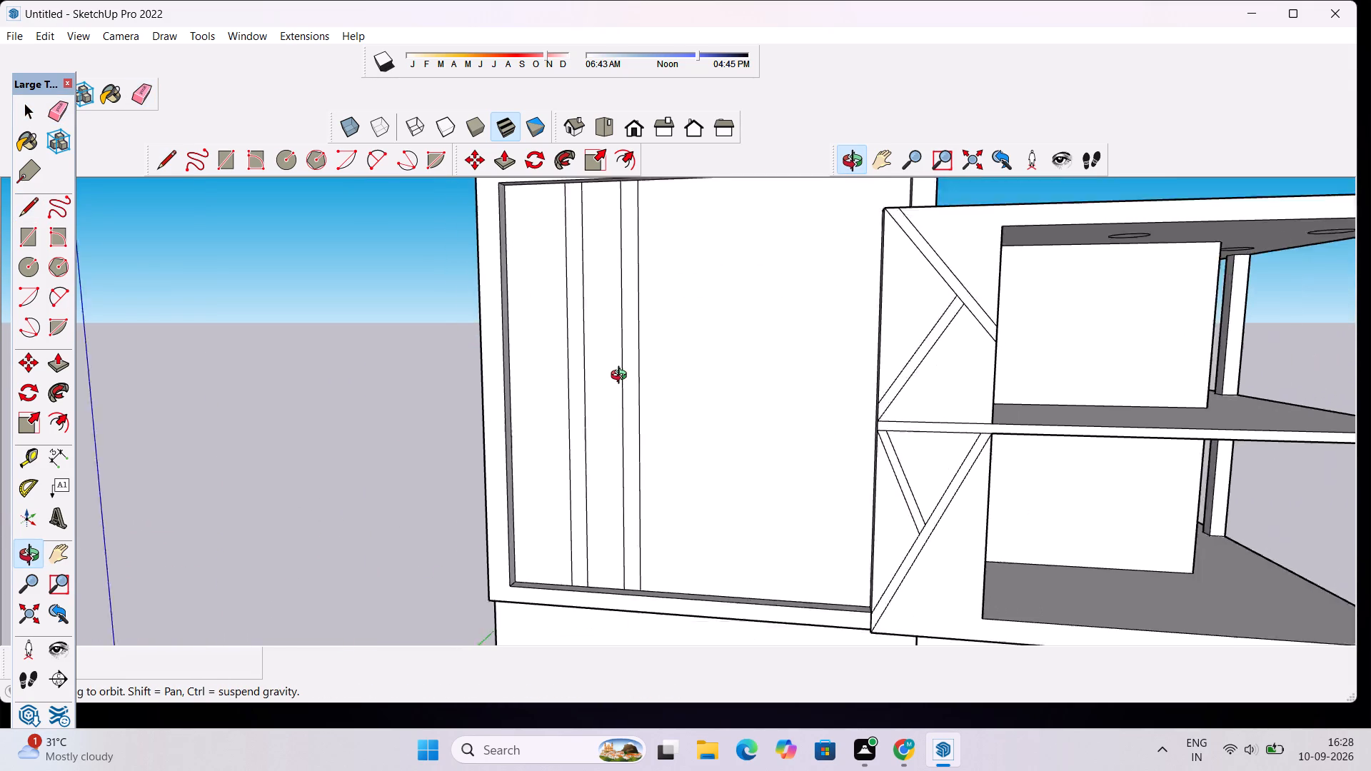
scroll(622, 377, down, 3)
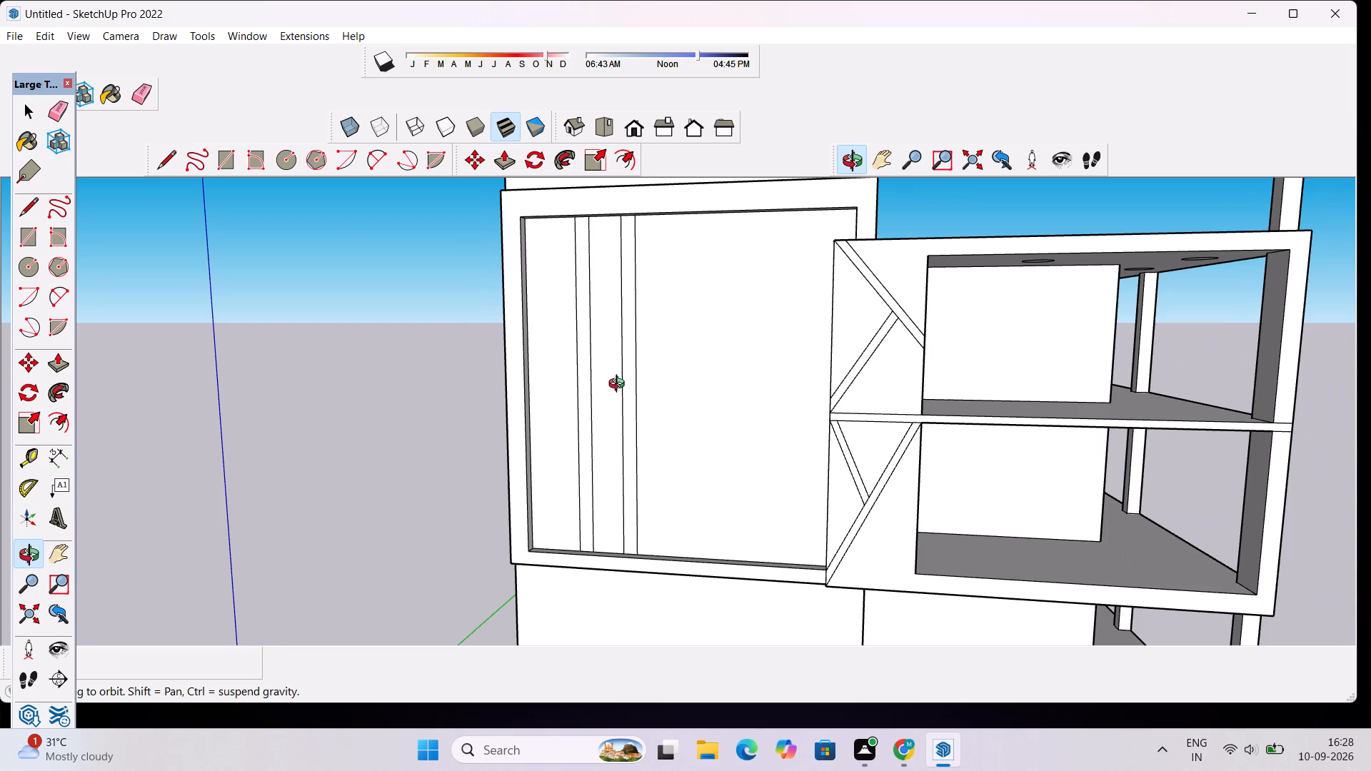
key(p)
click(626, 370)
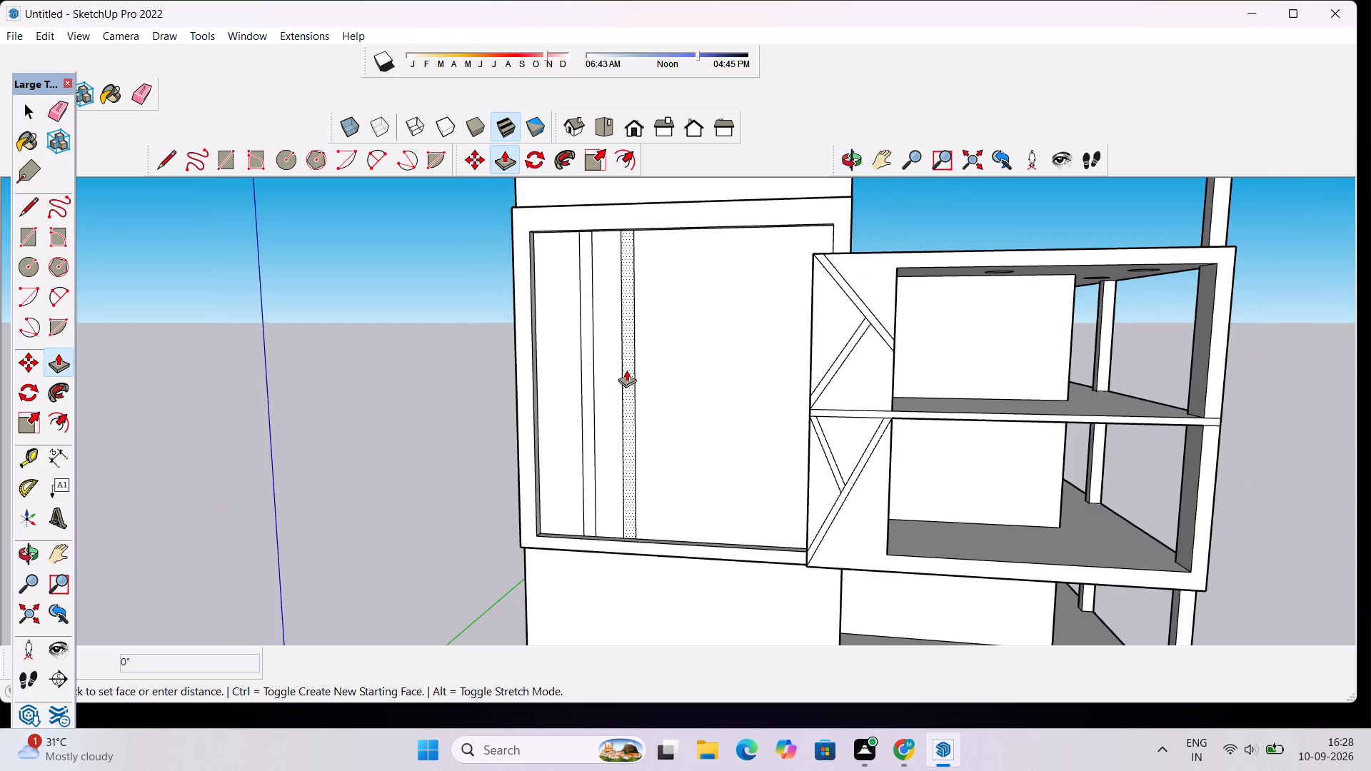
scroll(625, 372, up, 4)
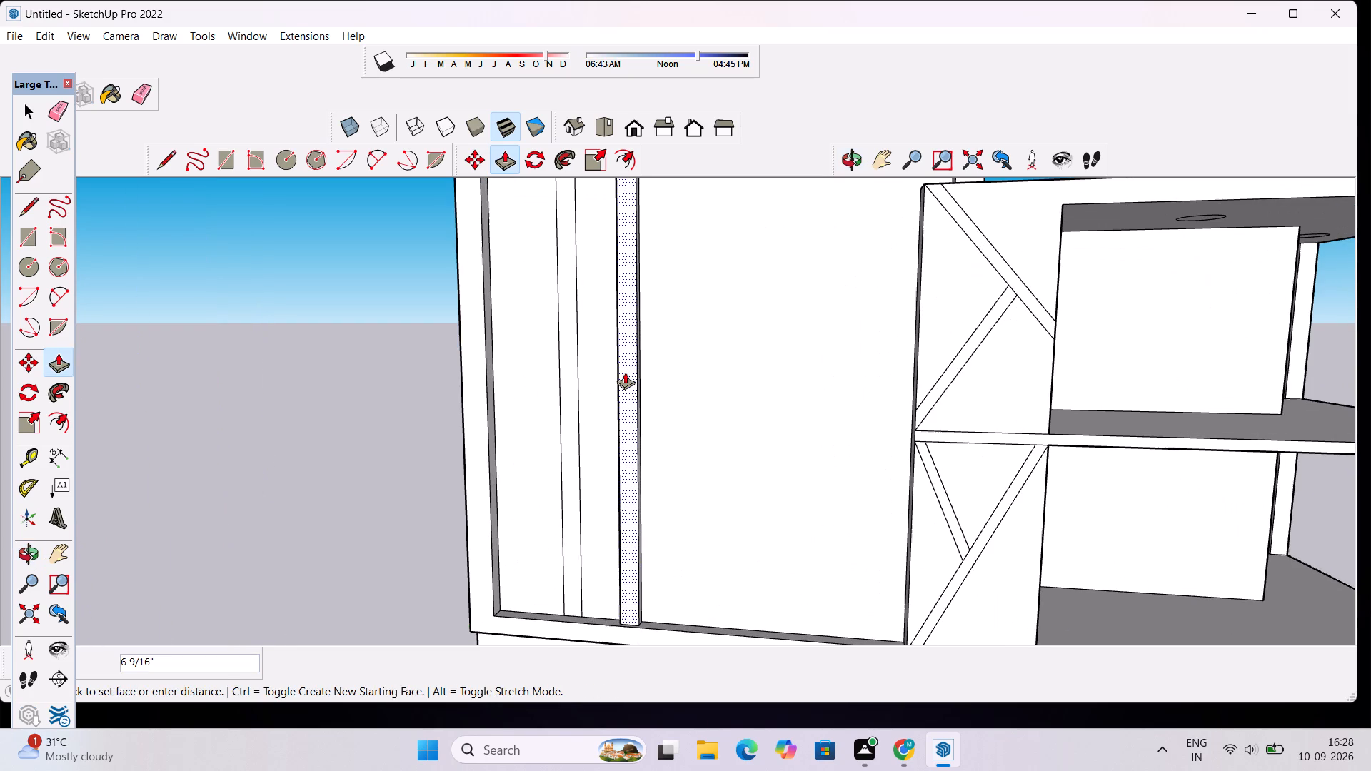
click(625, 372)
click(571, 380)
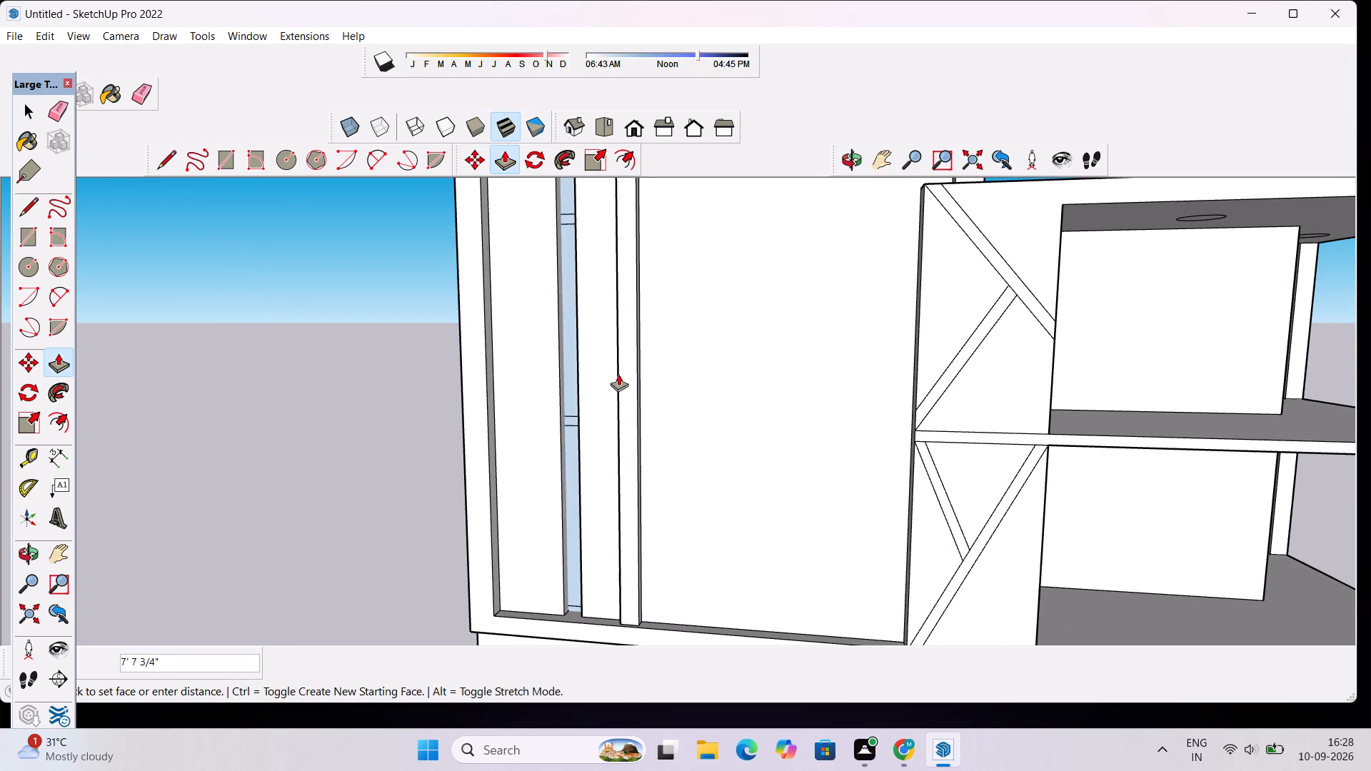
click(630, 380)
key(space)
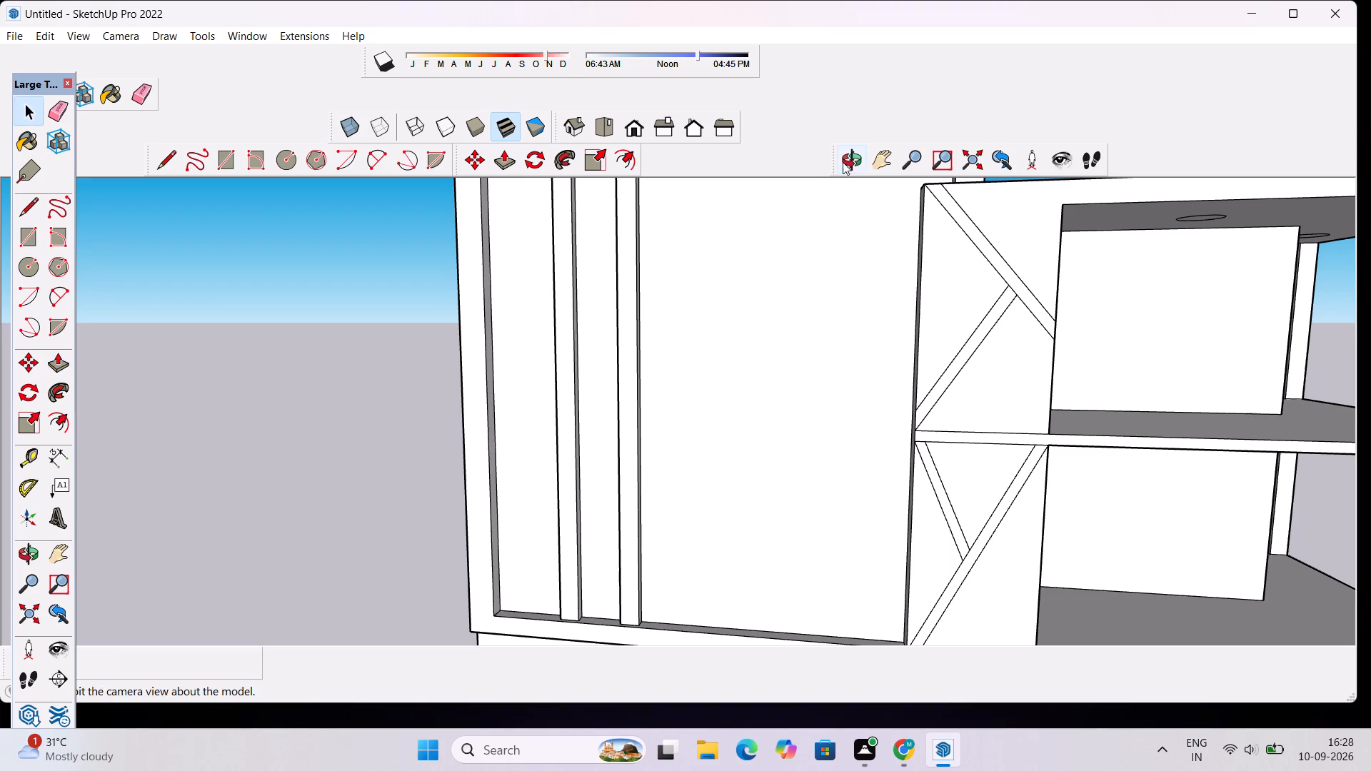
Examine the two raised strips on the recessed front panel from the side, from above and from the front.
click(847, 159)
drag(855, 360, 596, 338)
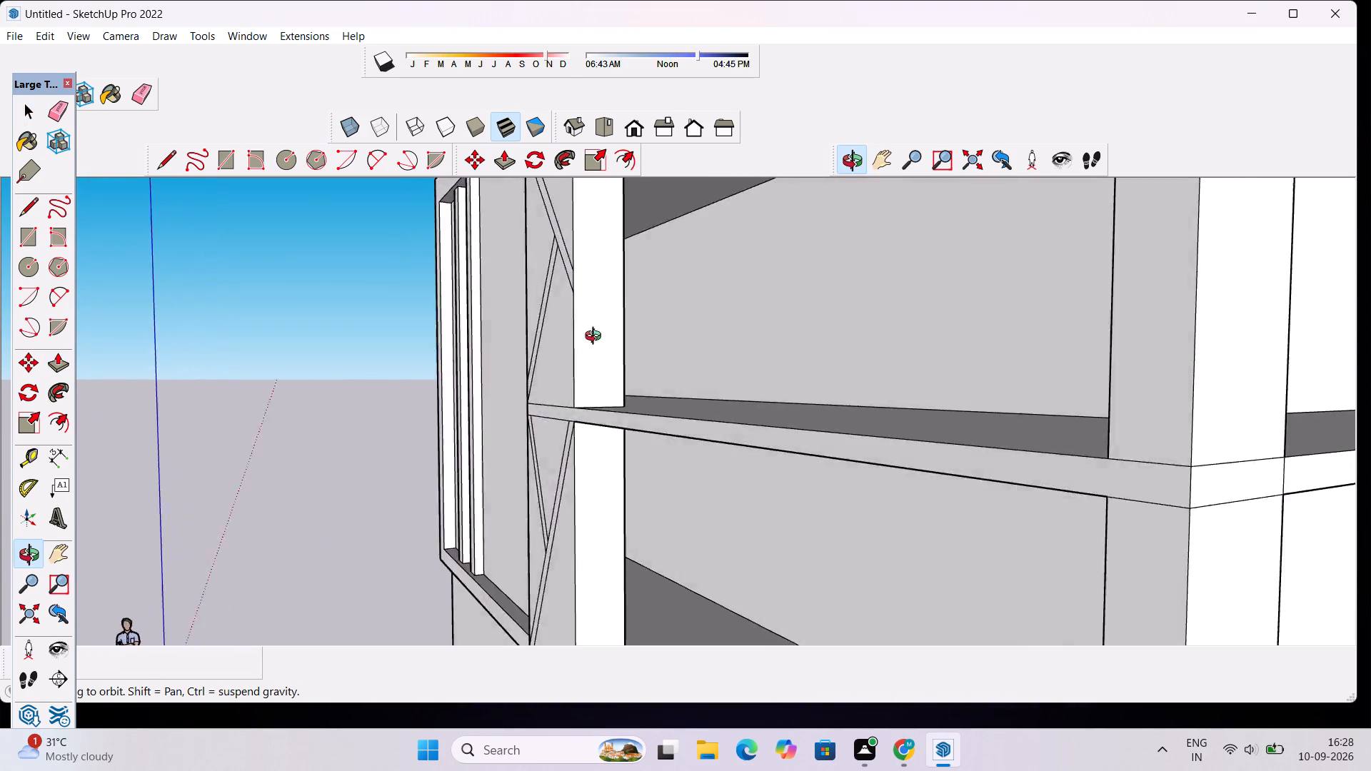
drag(596, 338, 823, 301)
scroll(688, 408, down, 10)
drag(622, 419, 703, 573)
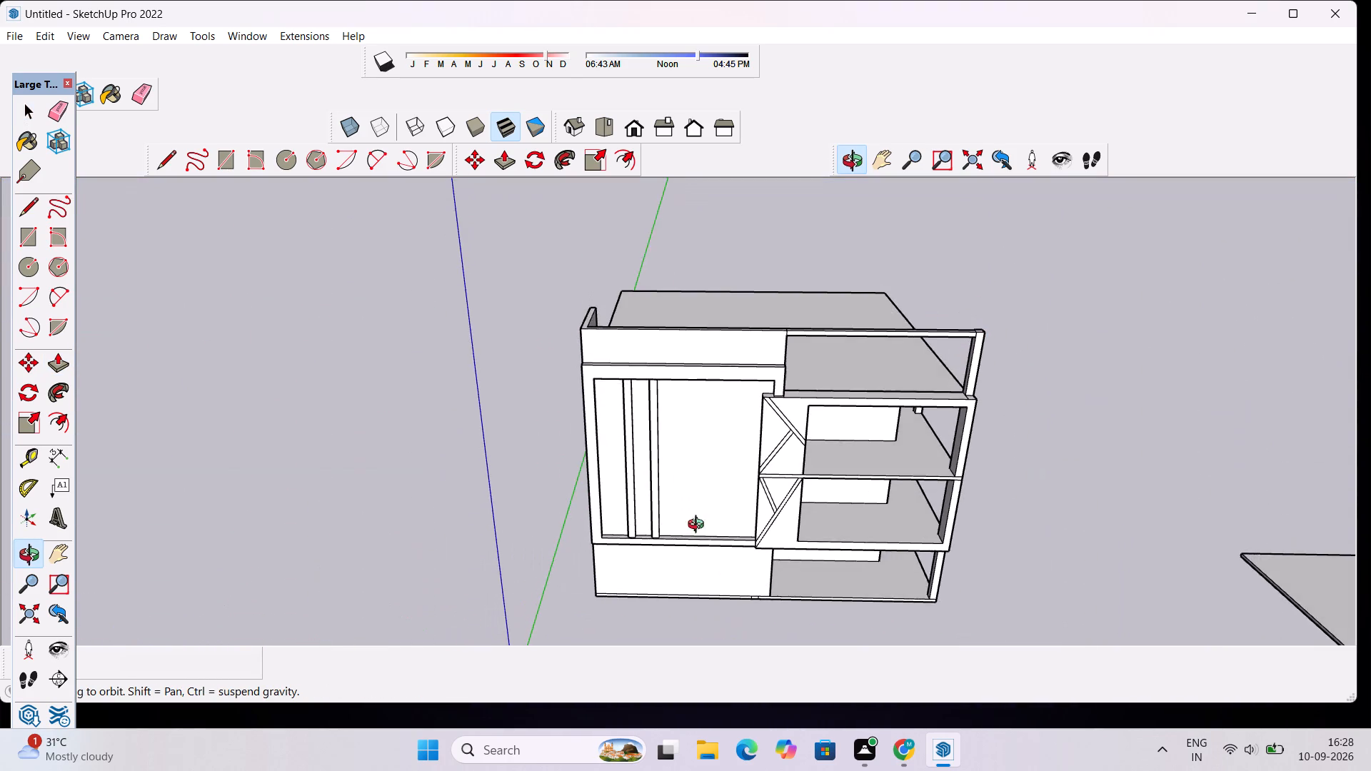
scroll(702, 415, up, 5)
drag(545, 580, 559, 475)
scroll(650, 331, up, 5)
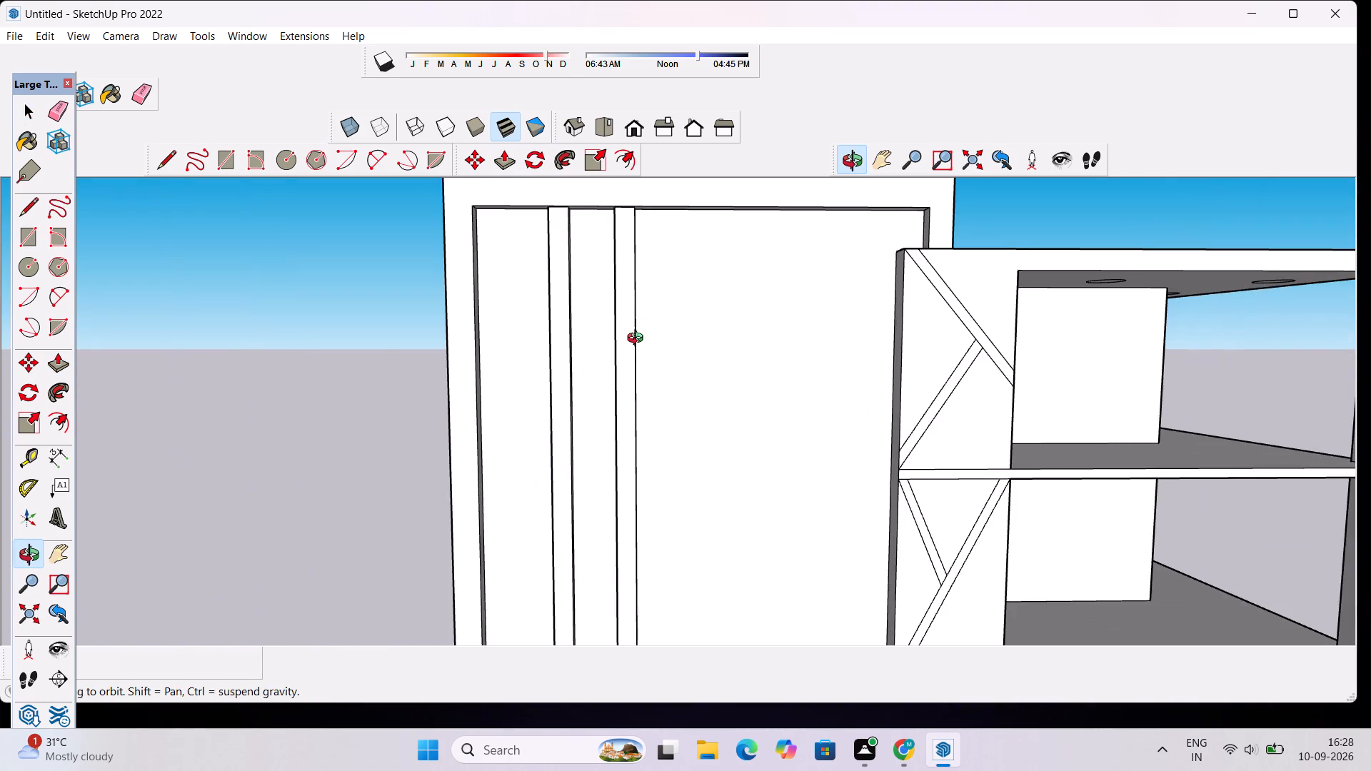
scroll(628, 343, up, 4)
drag(626, 348, 616, 436)
scroll(558, 440, down, 2)
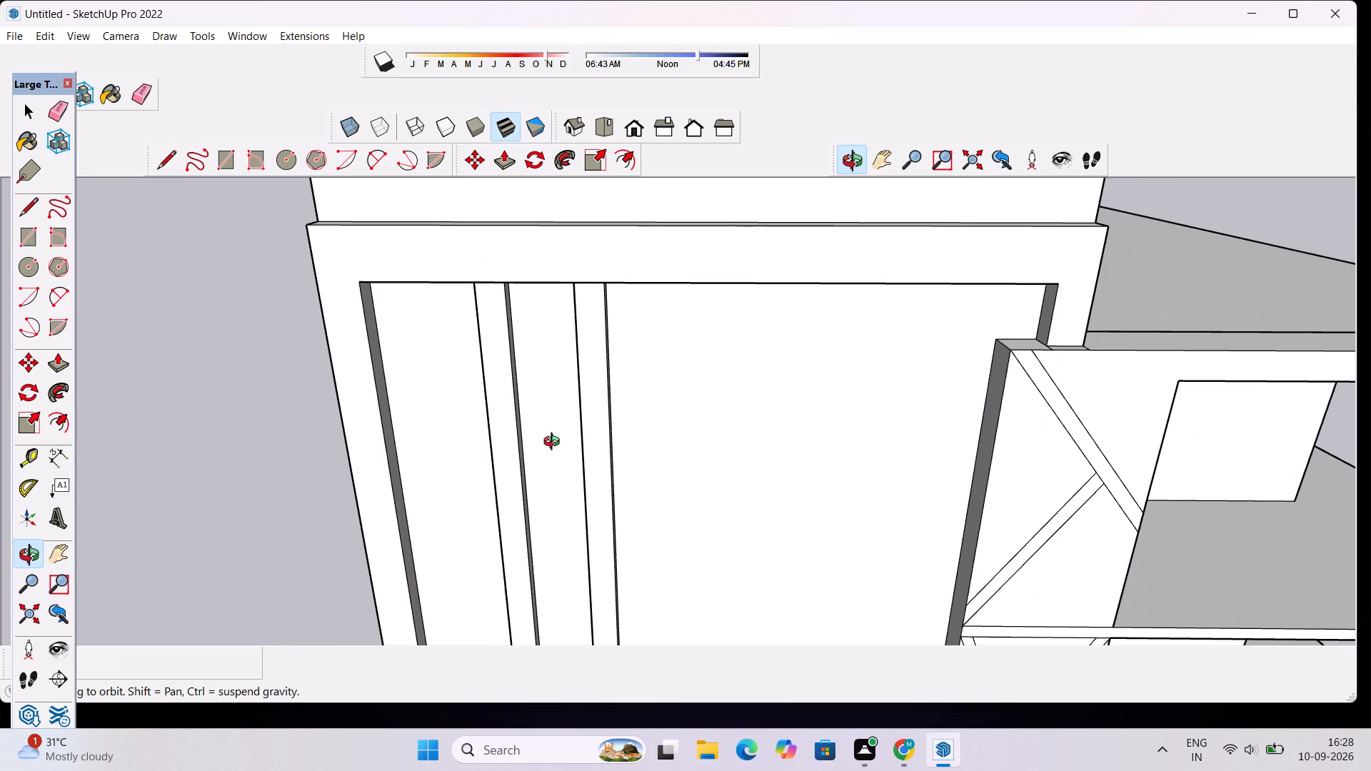
Draw two horizontal rectangles spanning the gap between the raised strips near their top, the upper one about 8 11/16" by 2' 3 9/16".
key(space)
text(r)
click(509, 363)
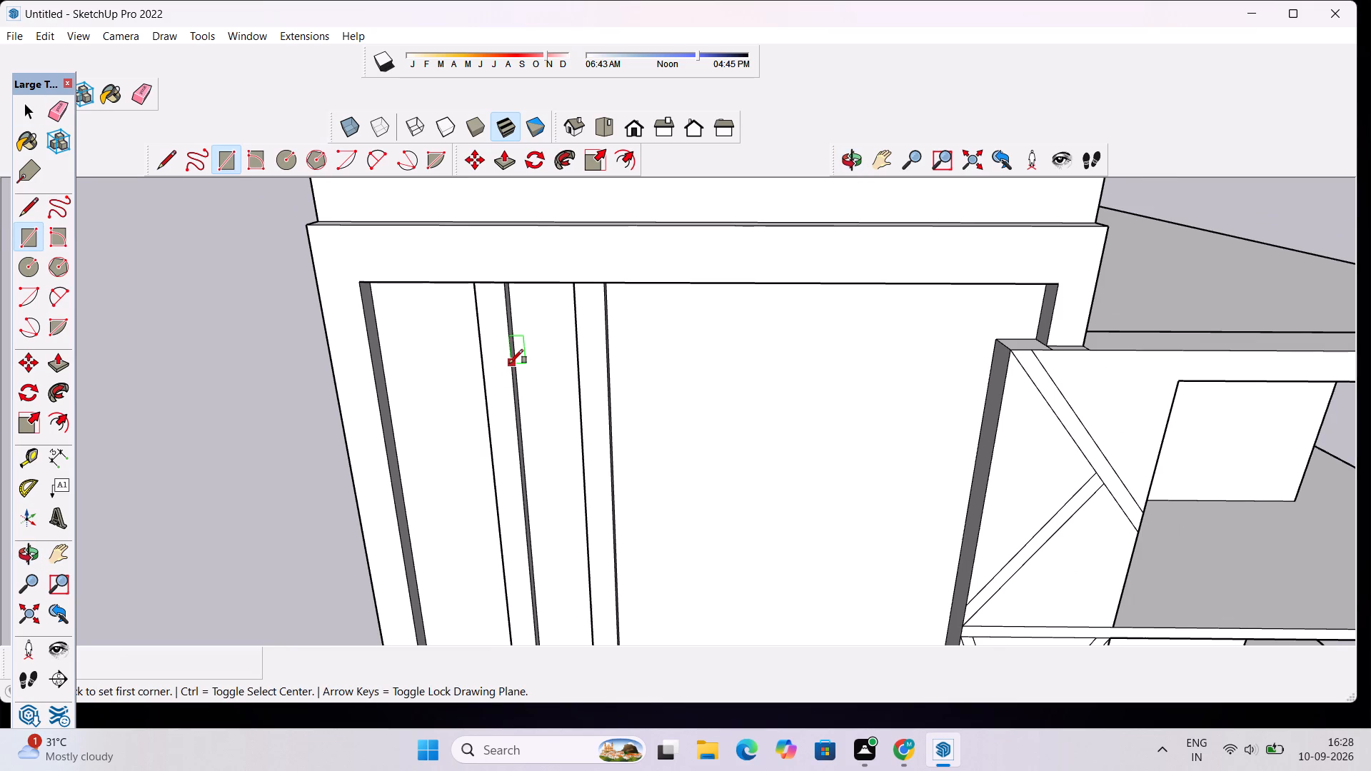
scroll(578, 383, down, 1)
click(578, 383)
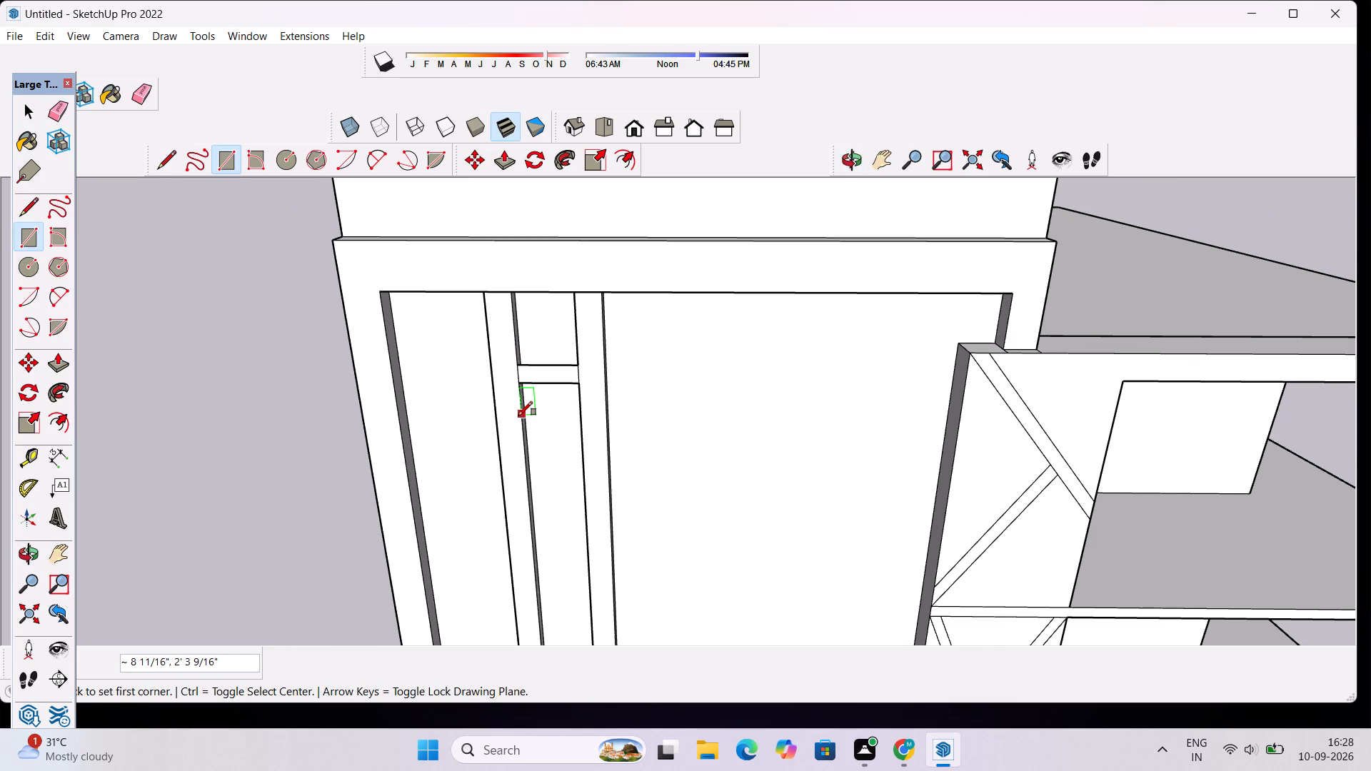
click(520, 420)
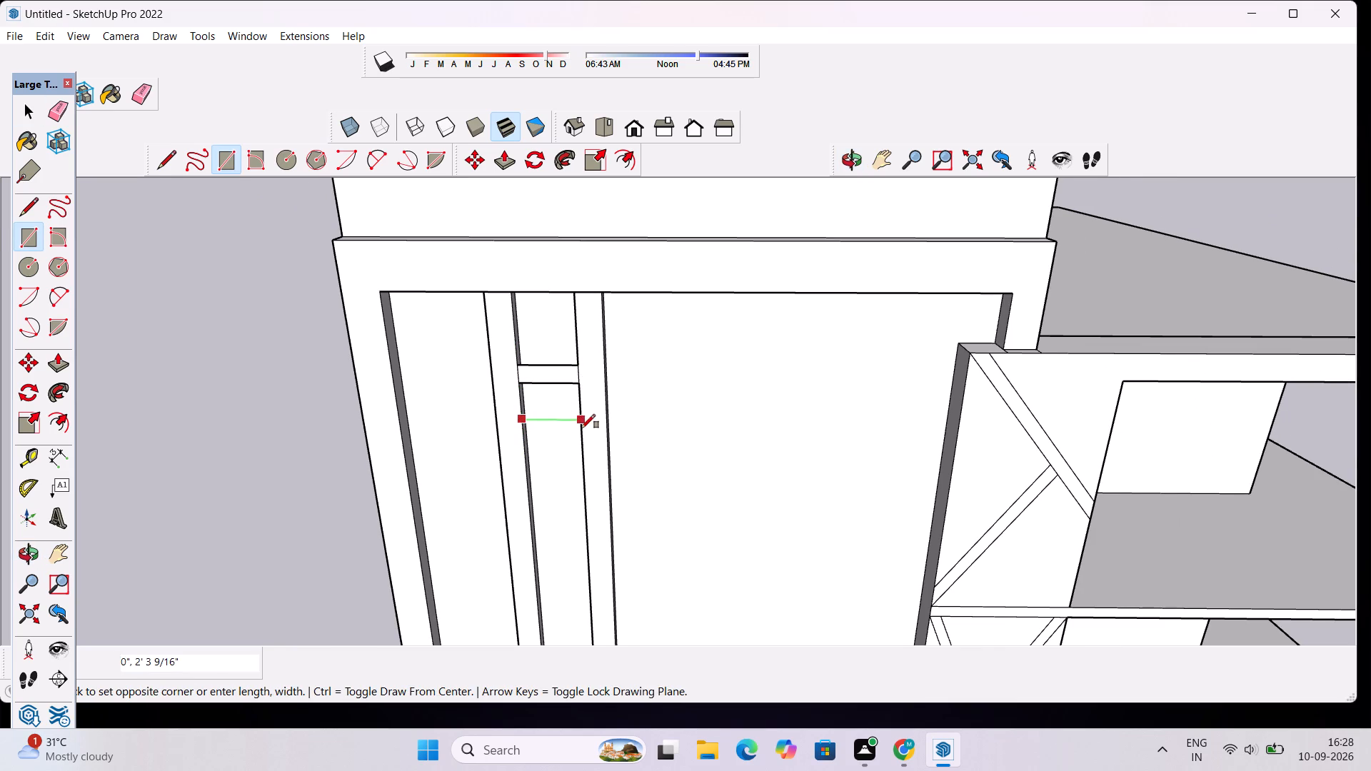
click(581, 434)
scroll(567, 418, down, 5)
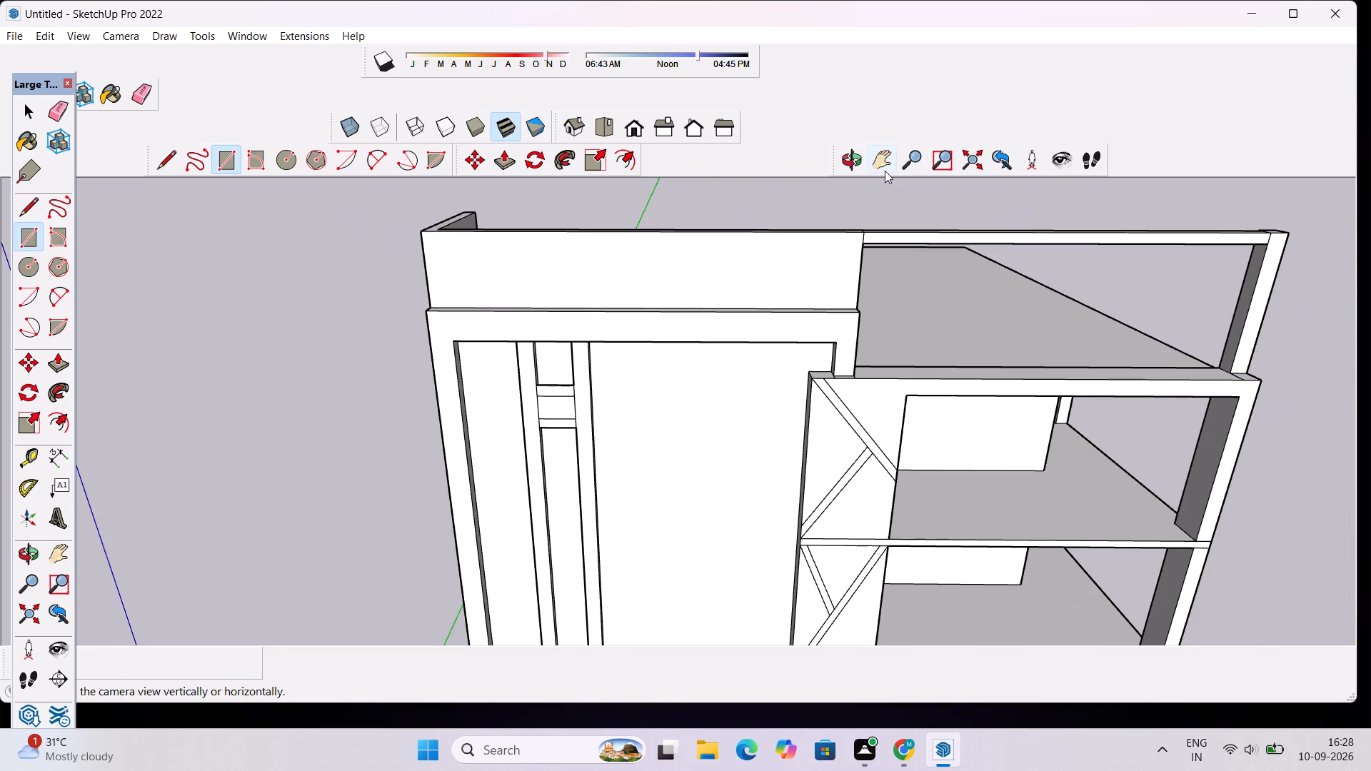
Delete the face between the two new rectangles to open the gap to the recessed panel.
click(851, 166)
drag(681, 376, 681, 311)
scroll(561, 359, up, 9)
click(558, 334)
key(space)
click(558, 334)
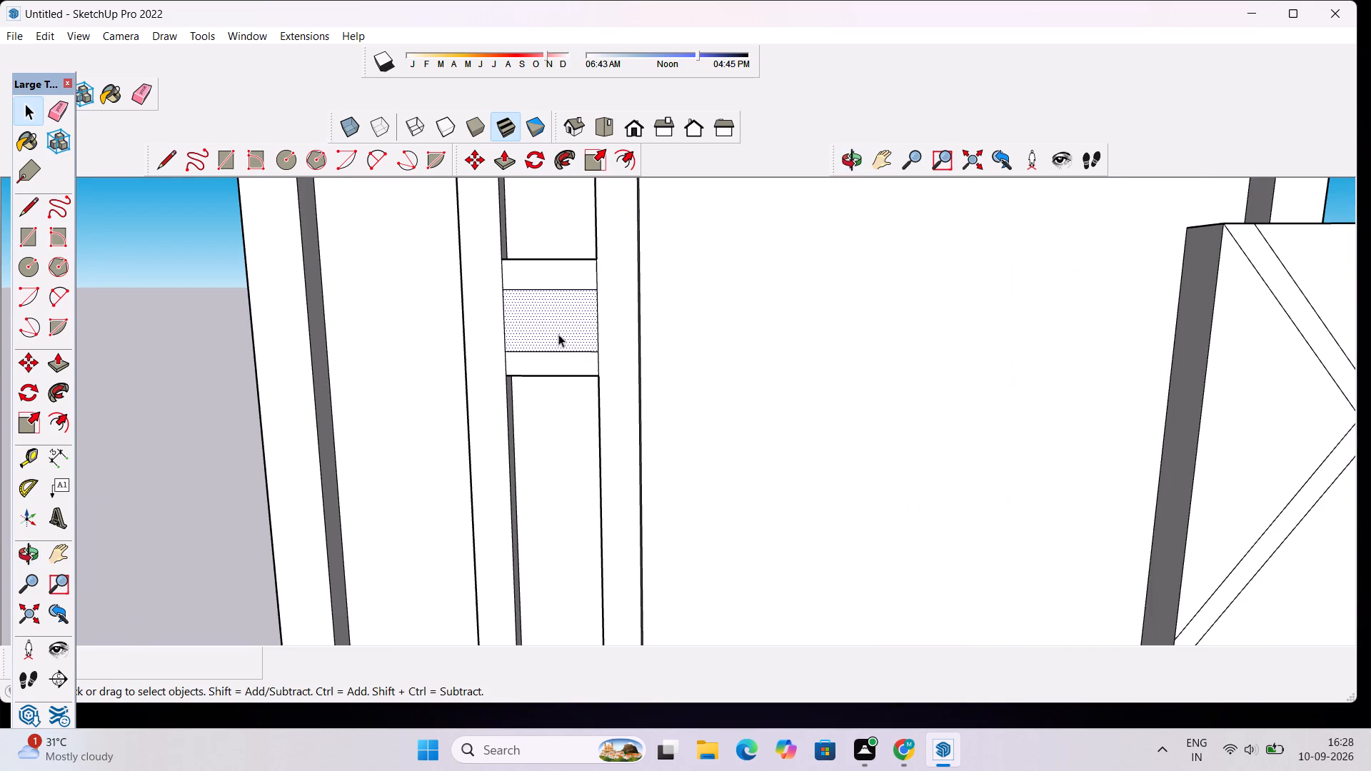
key(Delete)
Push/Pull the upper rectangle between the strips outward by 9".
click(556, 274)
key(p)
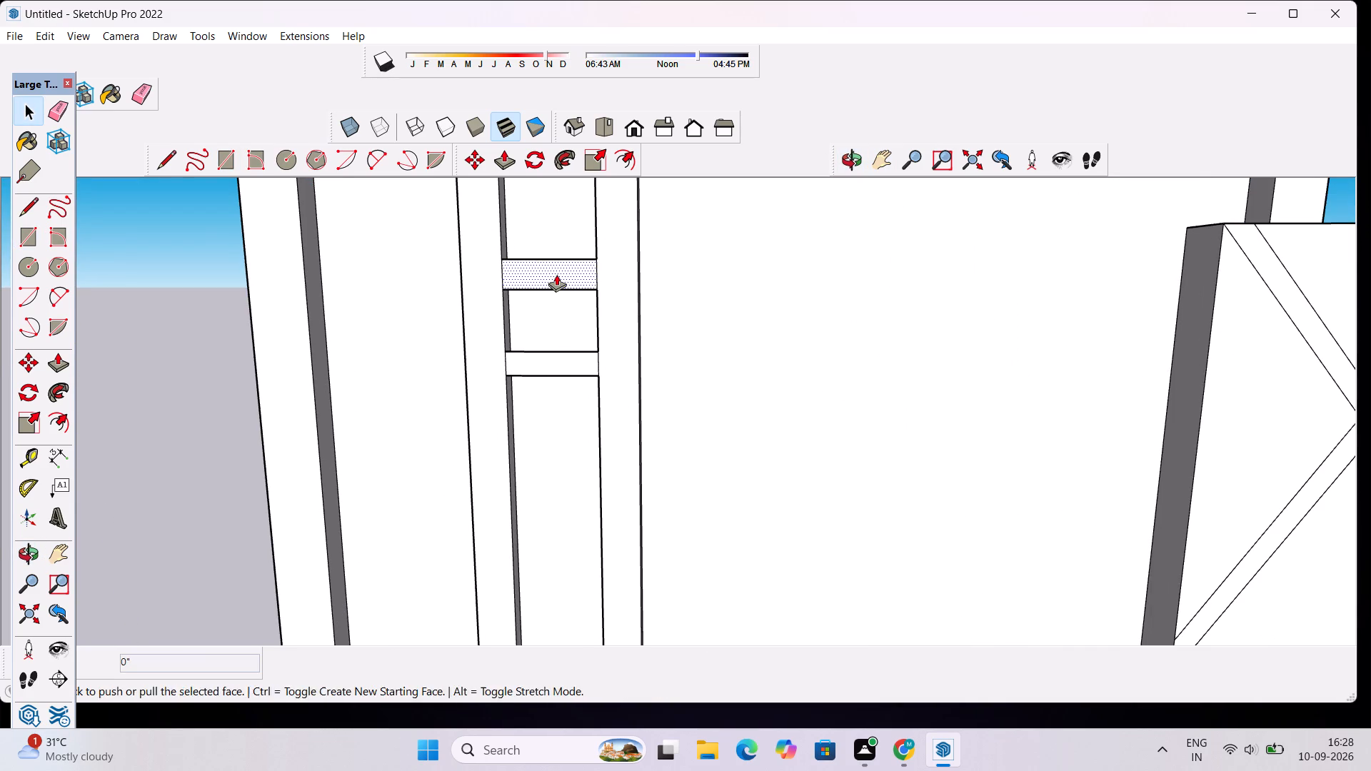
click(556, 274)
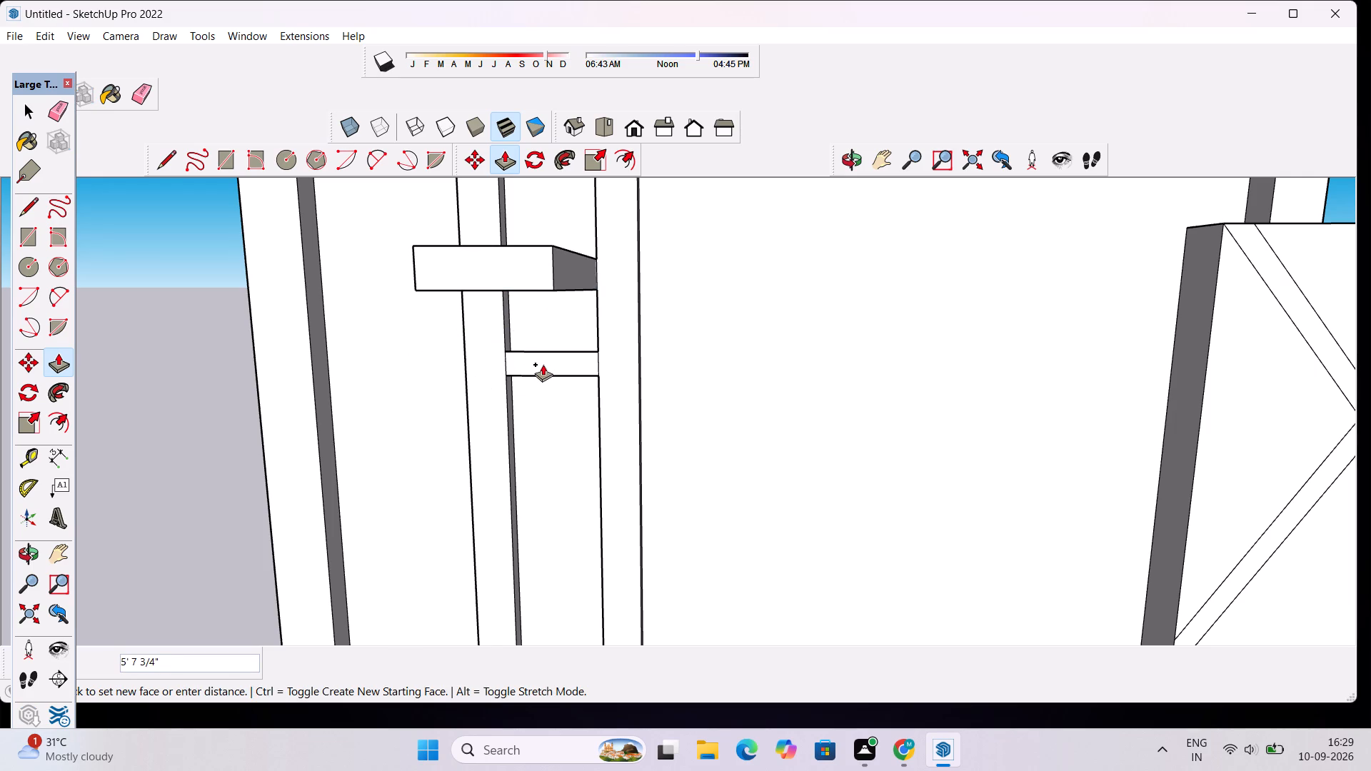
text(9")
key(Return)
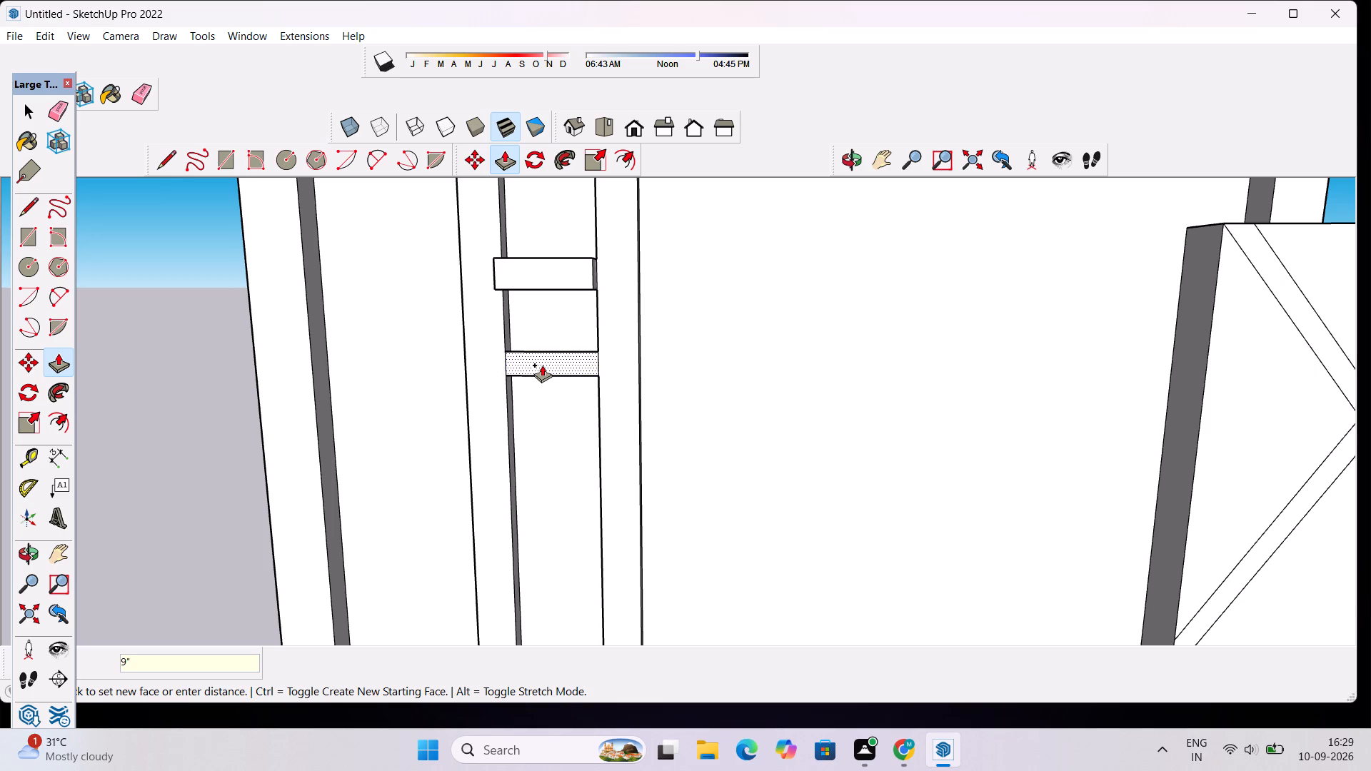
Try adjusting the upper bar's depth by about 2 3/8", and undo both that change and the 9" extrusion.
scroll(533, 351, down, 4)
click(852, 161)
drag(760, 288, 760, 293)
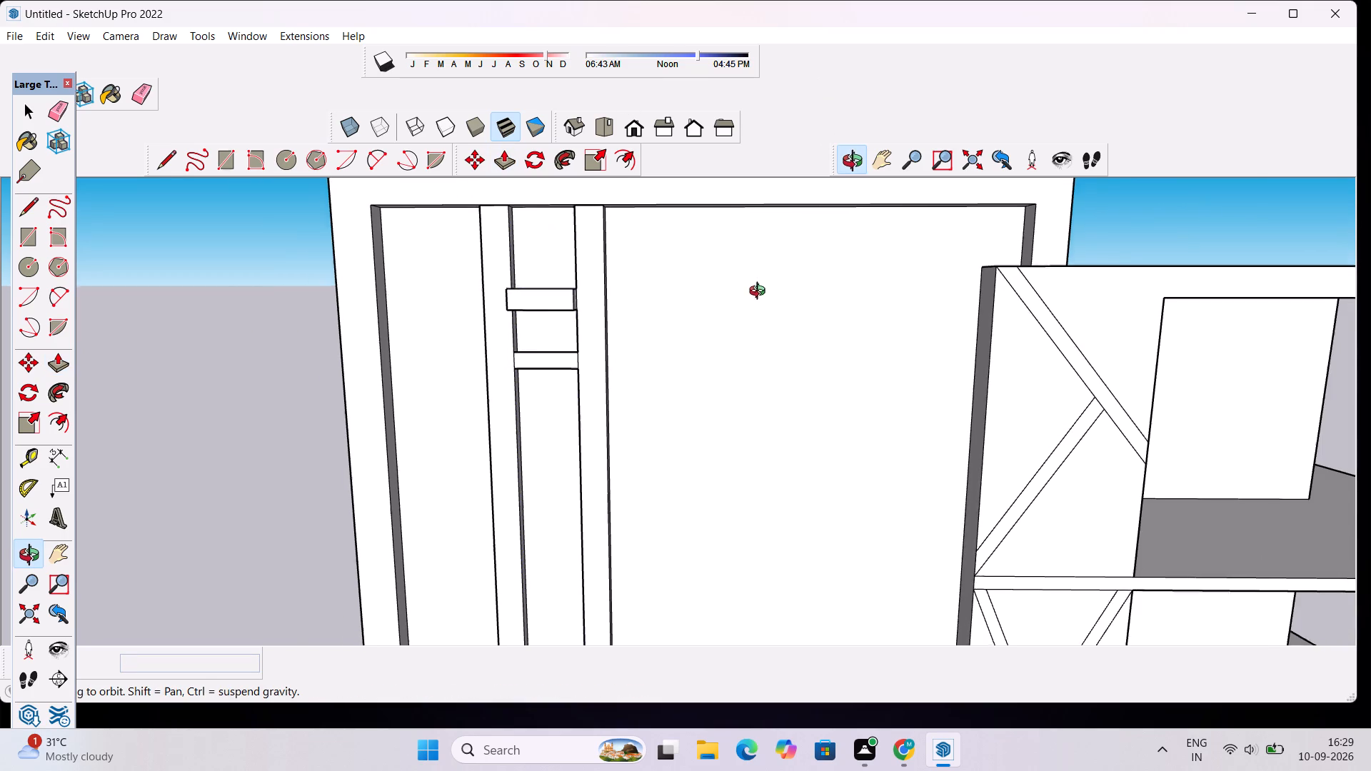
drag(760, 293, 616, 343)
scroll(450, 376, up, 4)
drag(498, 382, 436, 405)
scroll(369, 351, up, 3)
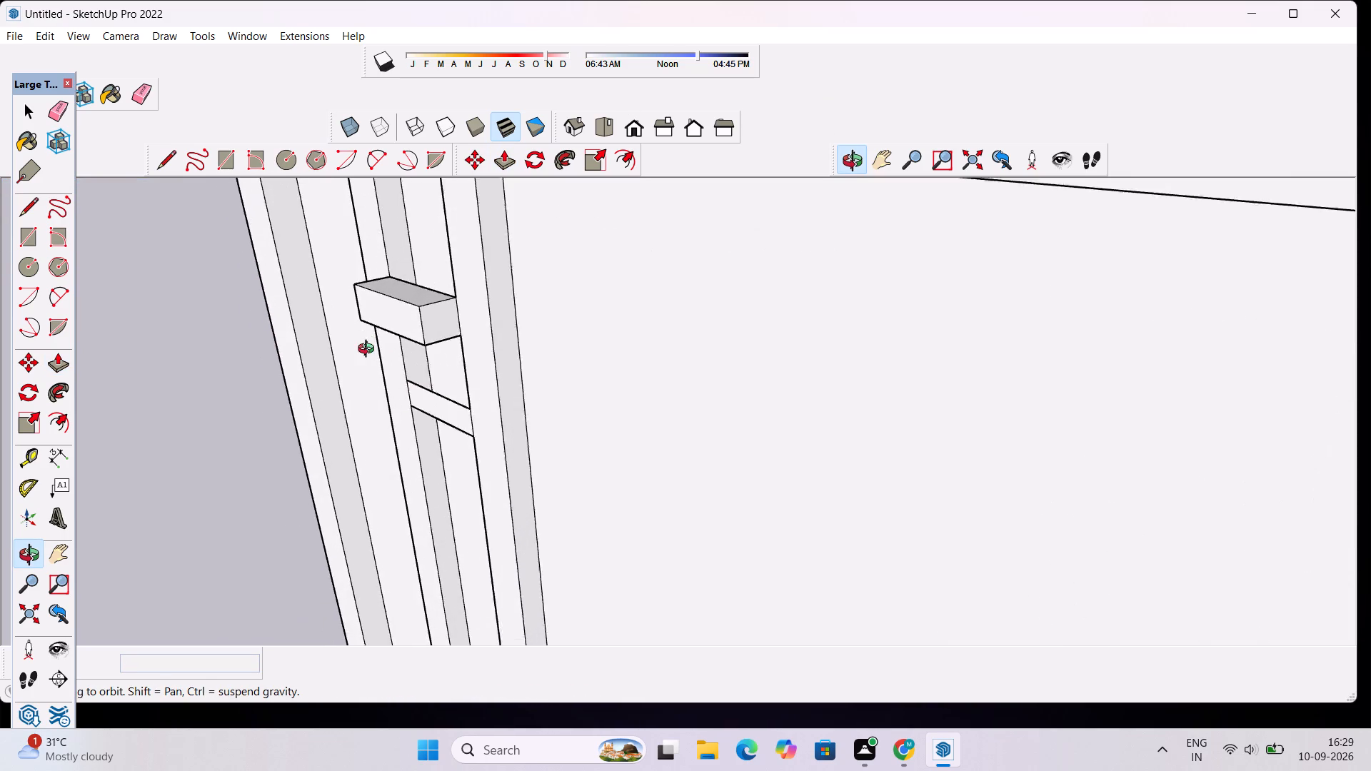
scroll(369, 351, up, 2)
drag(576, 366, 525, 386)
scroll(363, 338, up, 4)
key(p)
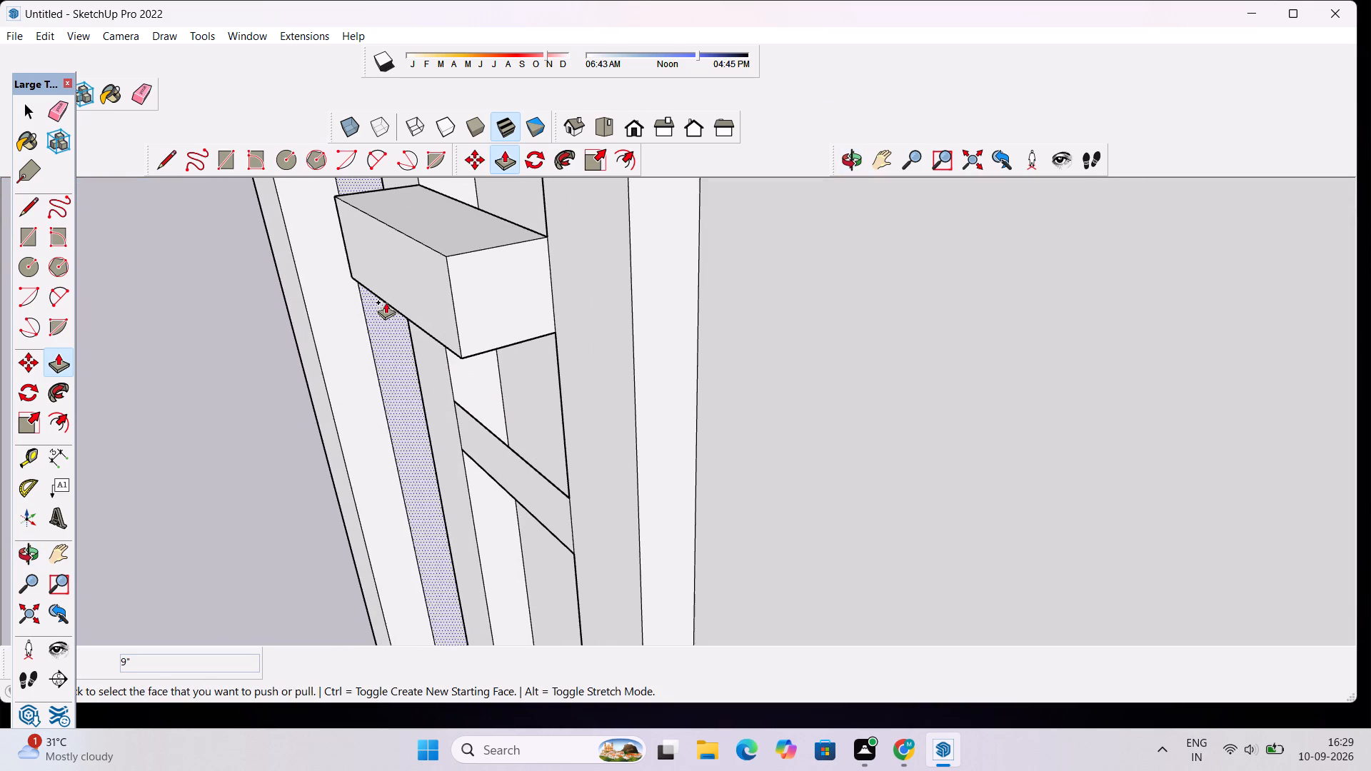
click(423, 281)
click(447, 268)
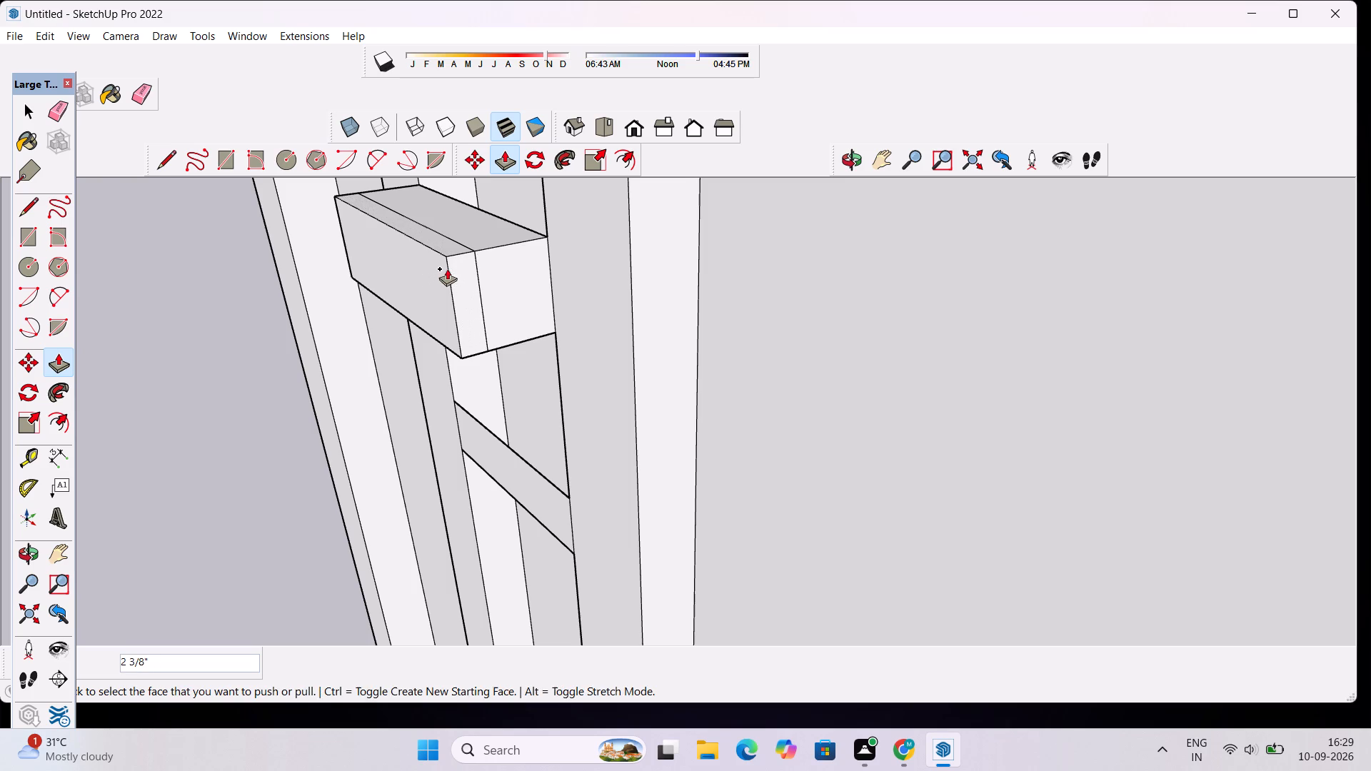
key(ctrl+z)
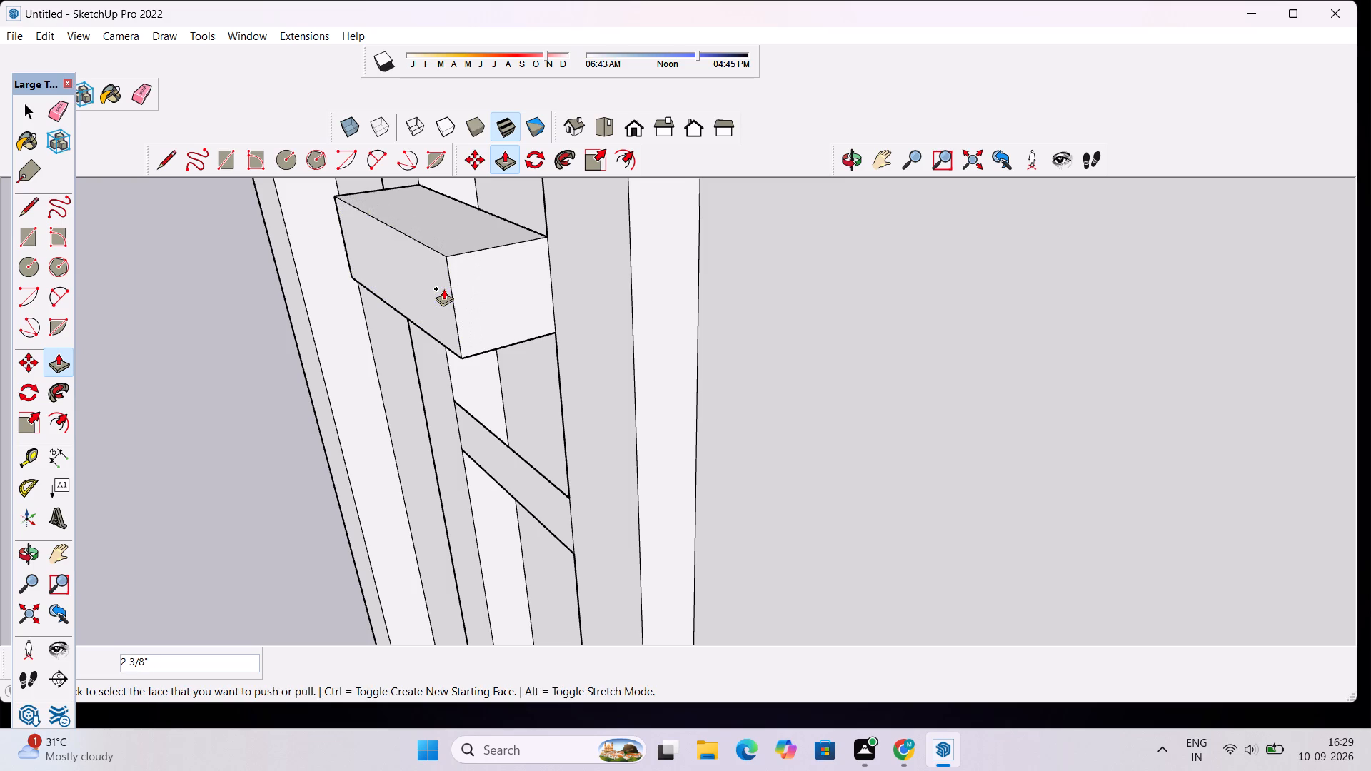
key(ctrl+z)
Push/Pull the upper rectangle outward by 3" and pull the lower rectangle out to match it.
click(471, 253)
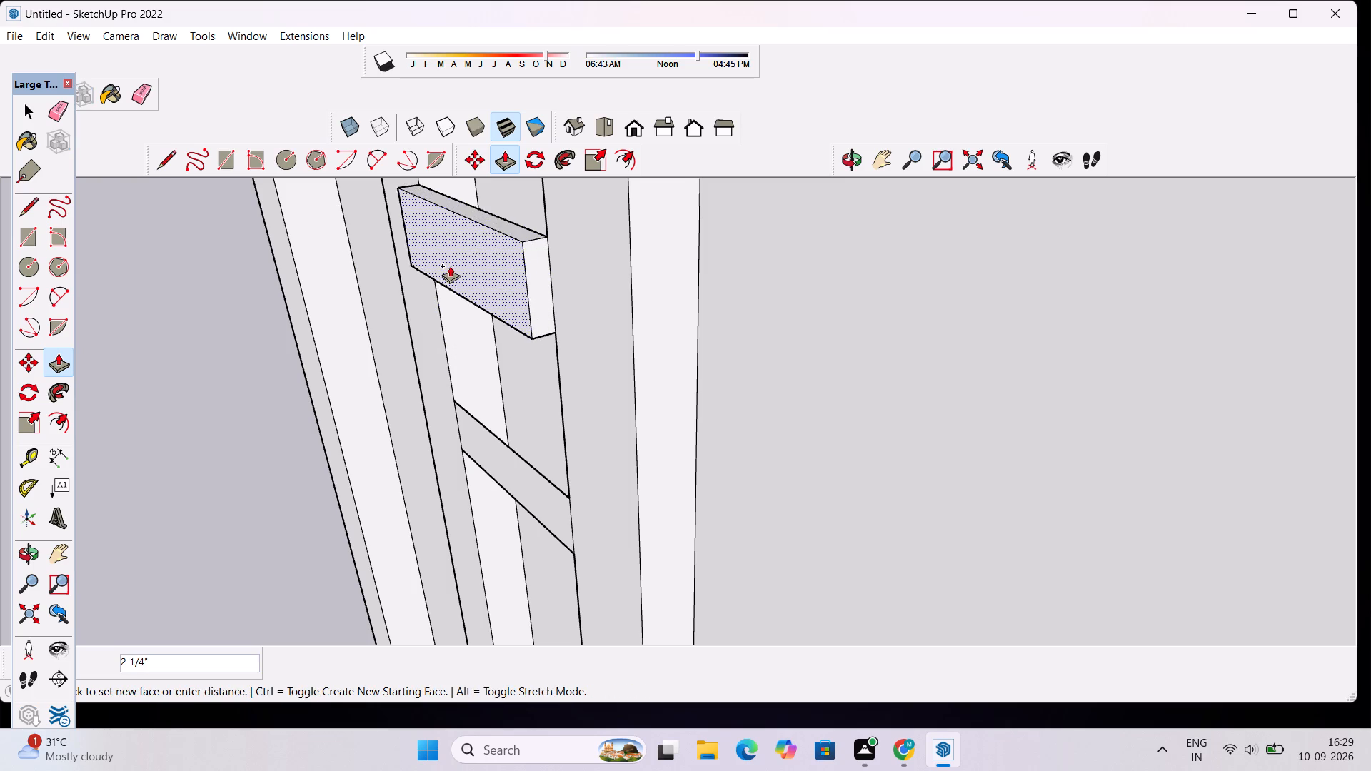
text(3")
key(Return)
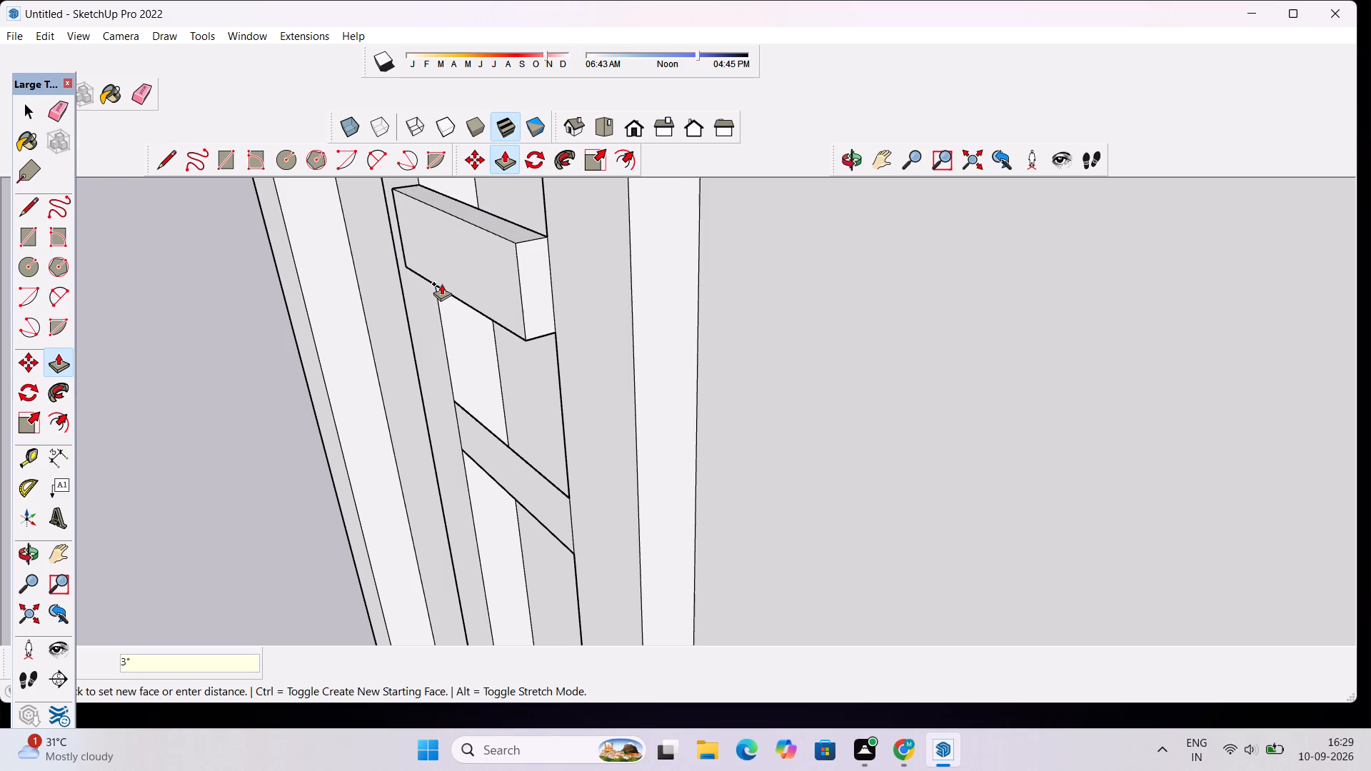
click(507, 483)
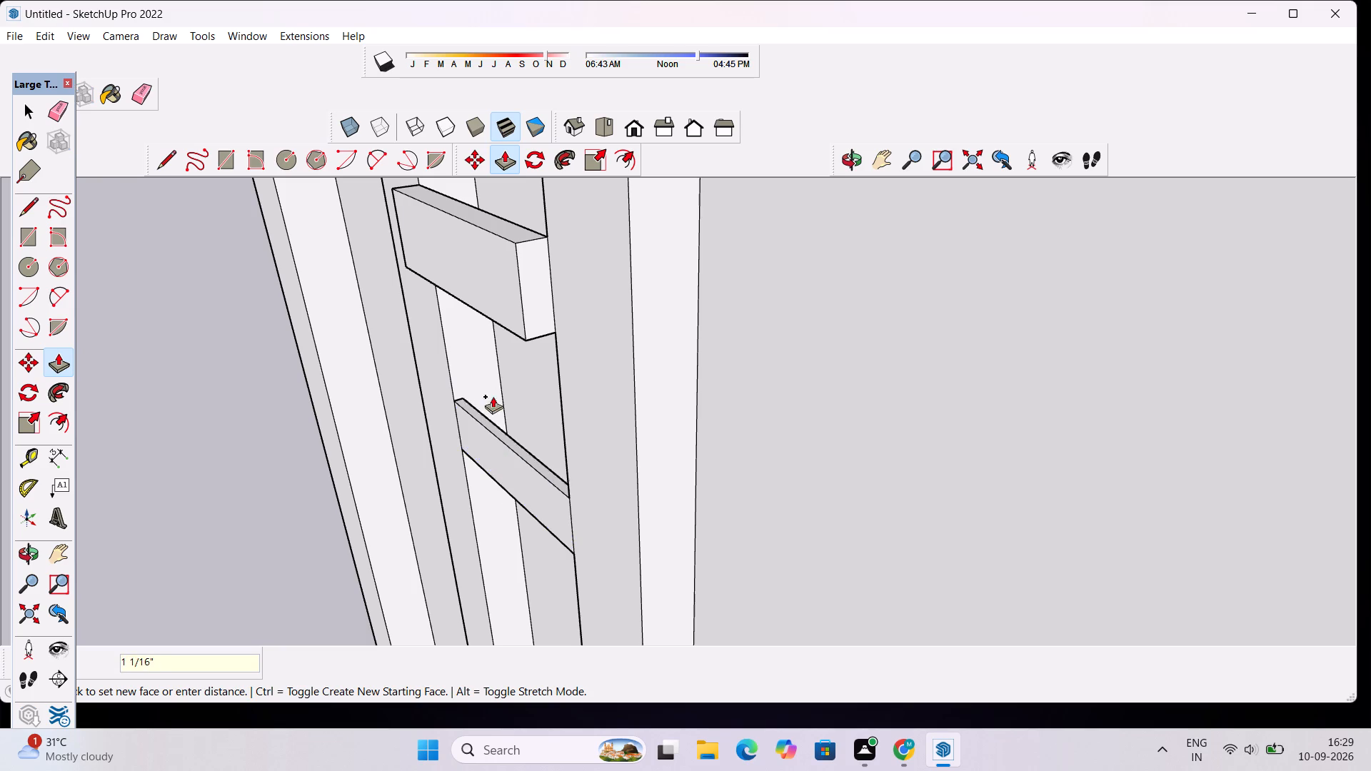
click(491, 296)
Copy the lower bar's front face upward by about 1' 1 5/16", into the gap between the two bars.
scroll(494, 294, down, 6)
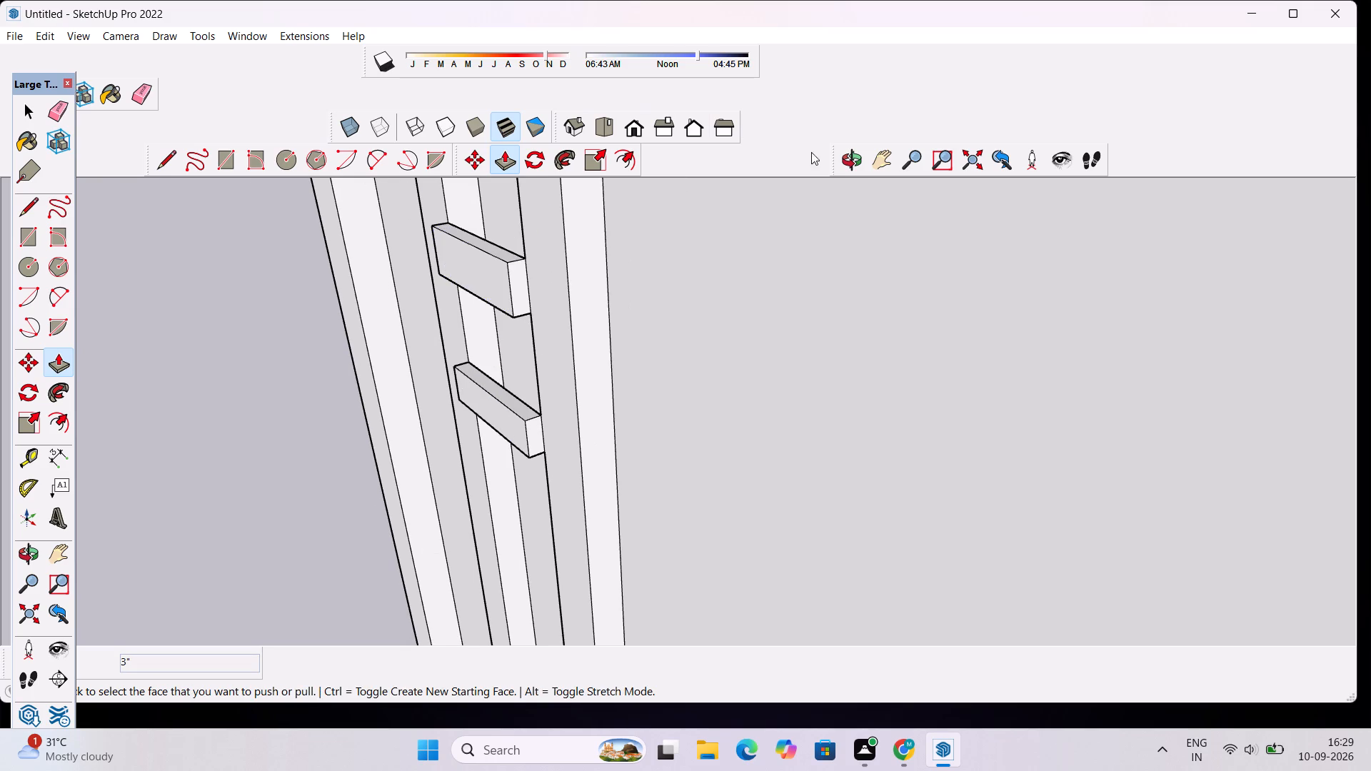
click(855, 163)
drag(611, 341, 724, 280)
scroll(725, 286, down, 6)
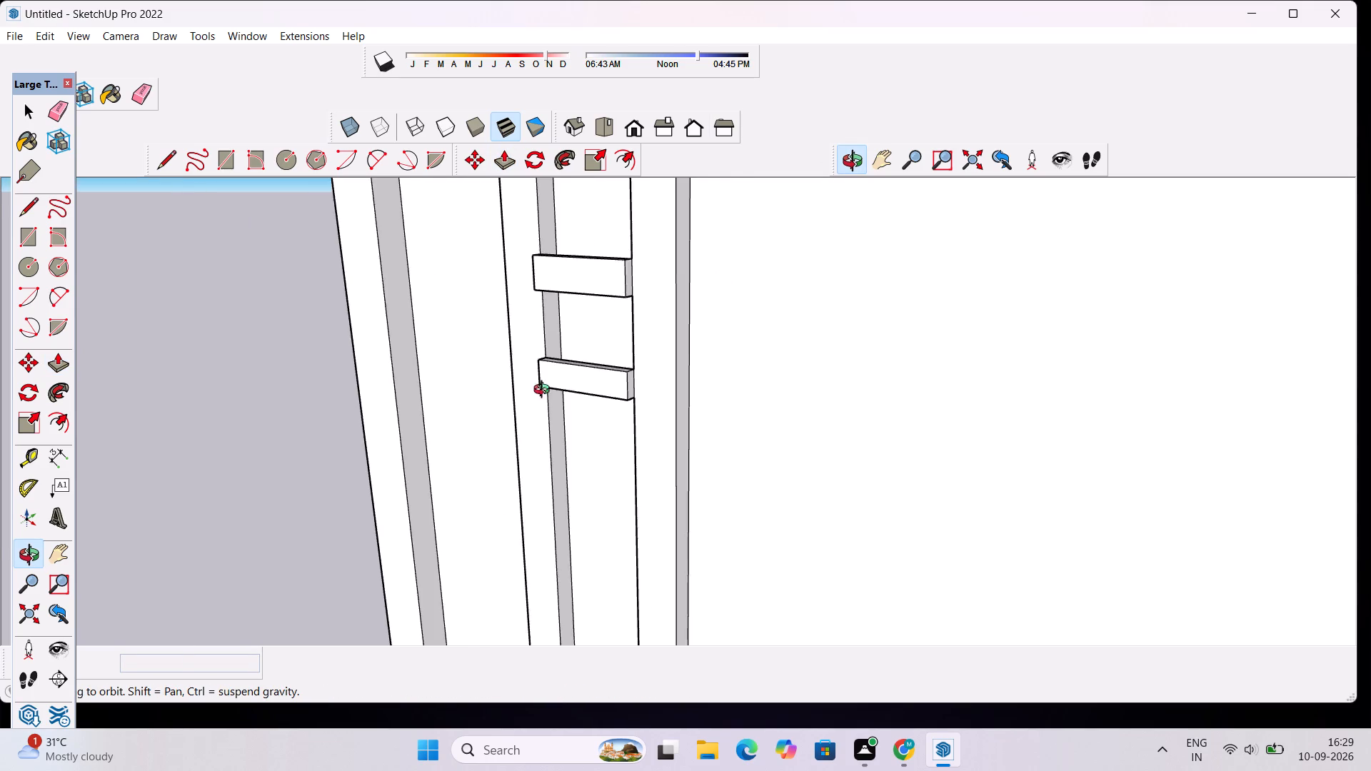
drag(576, 376, 638, 368)
scroll(643, 377, up, 4)
key(space)
double_click(643, 377)
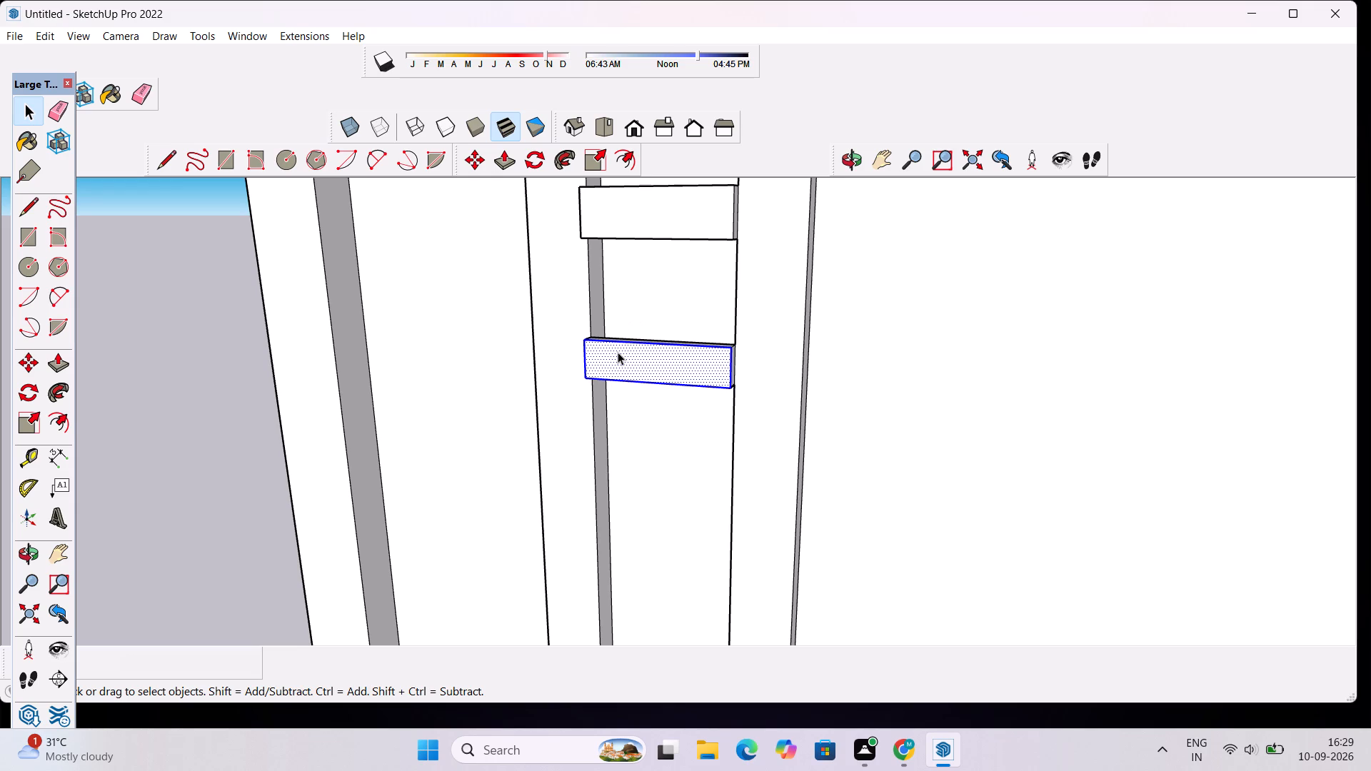
key(m)
click(588, 346)
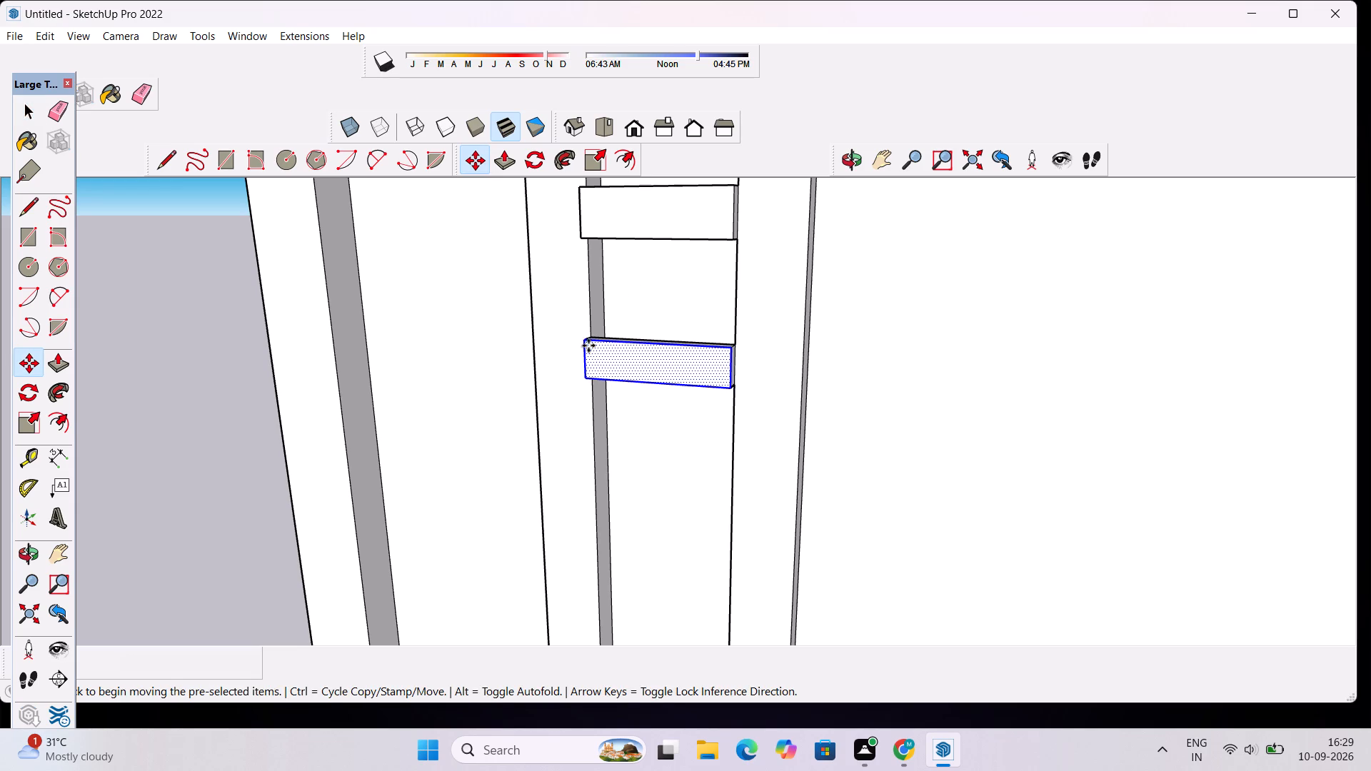
scroll(589, 268, up, 4)
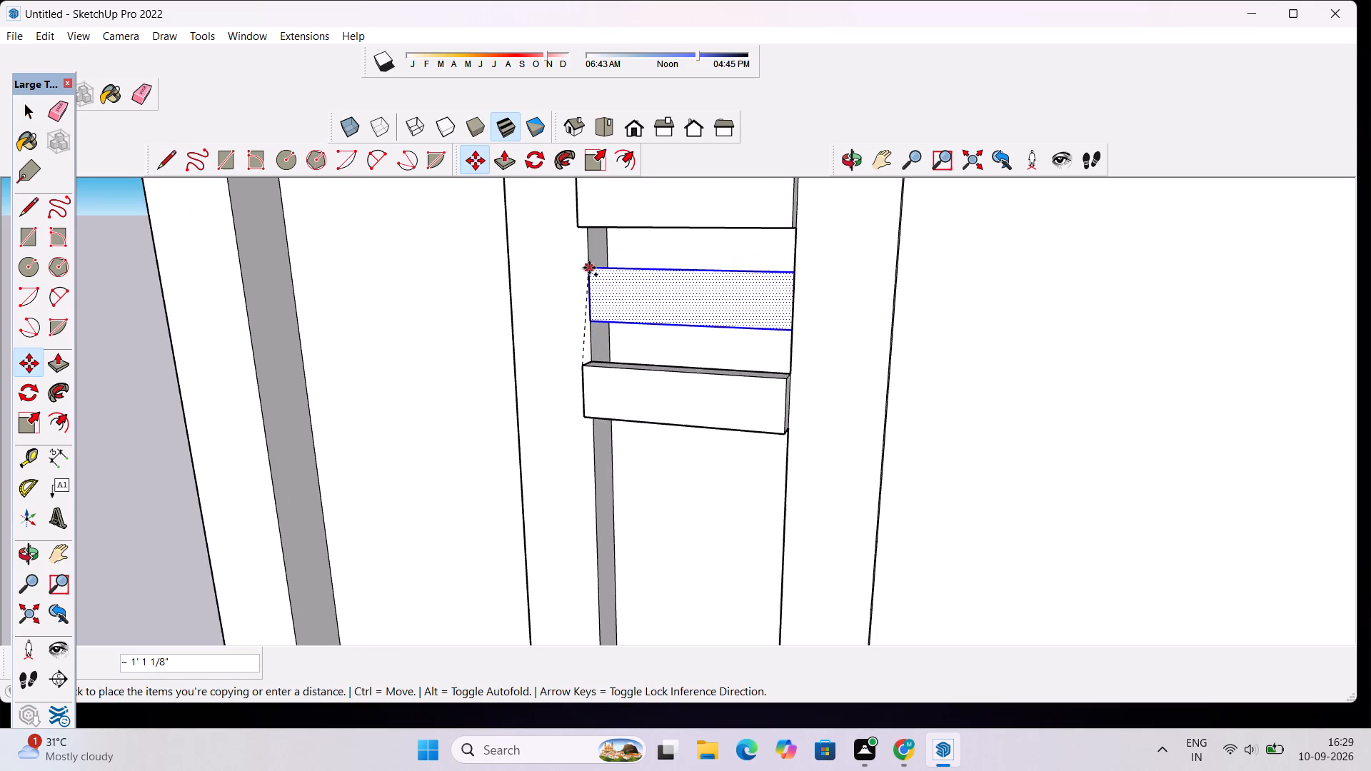
click(588, 266)
key(space)
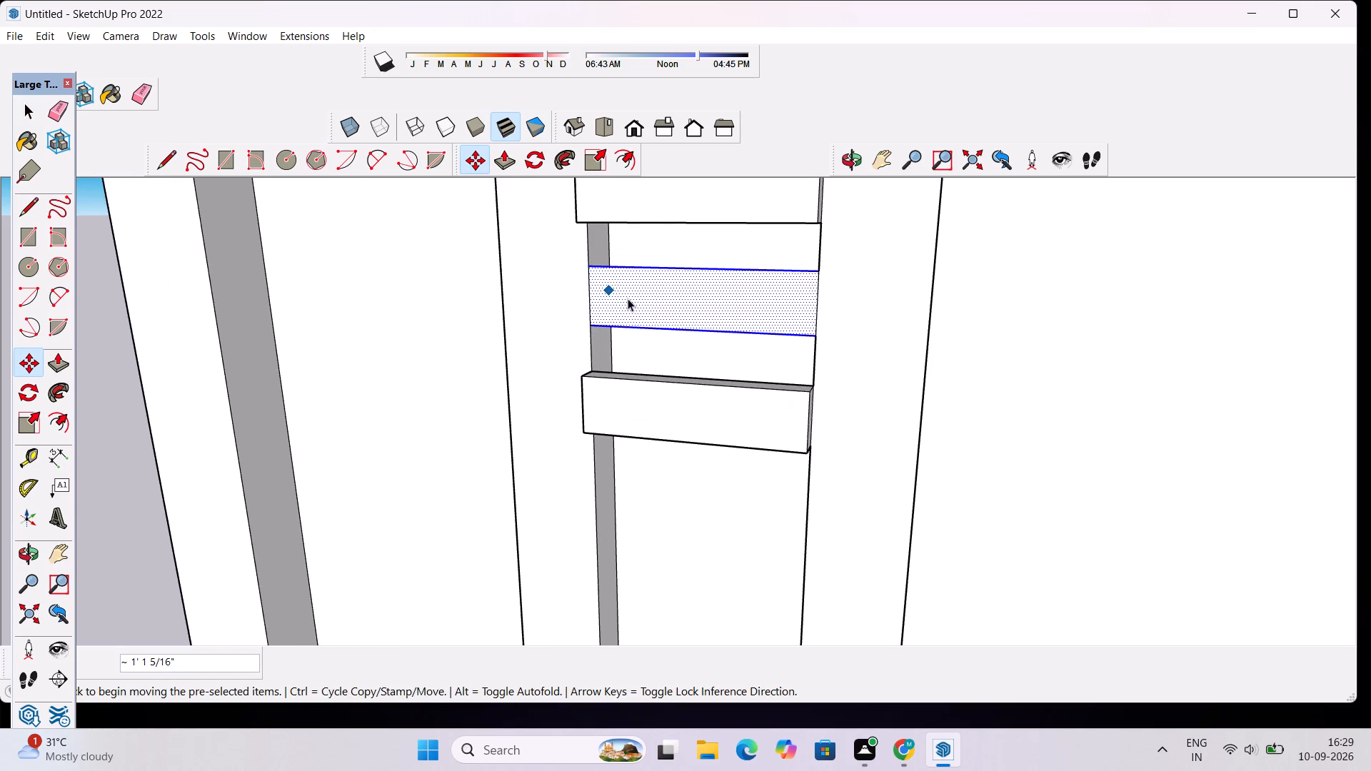
Push/Pull the copied middle face outward by 3", matching the upper bar.
key(p)
click(636, 305)
click(661, 199)
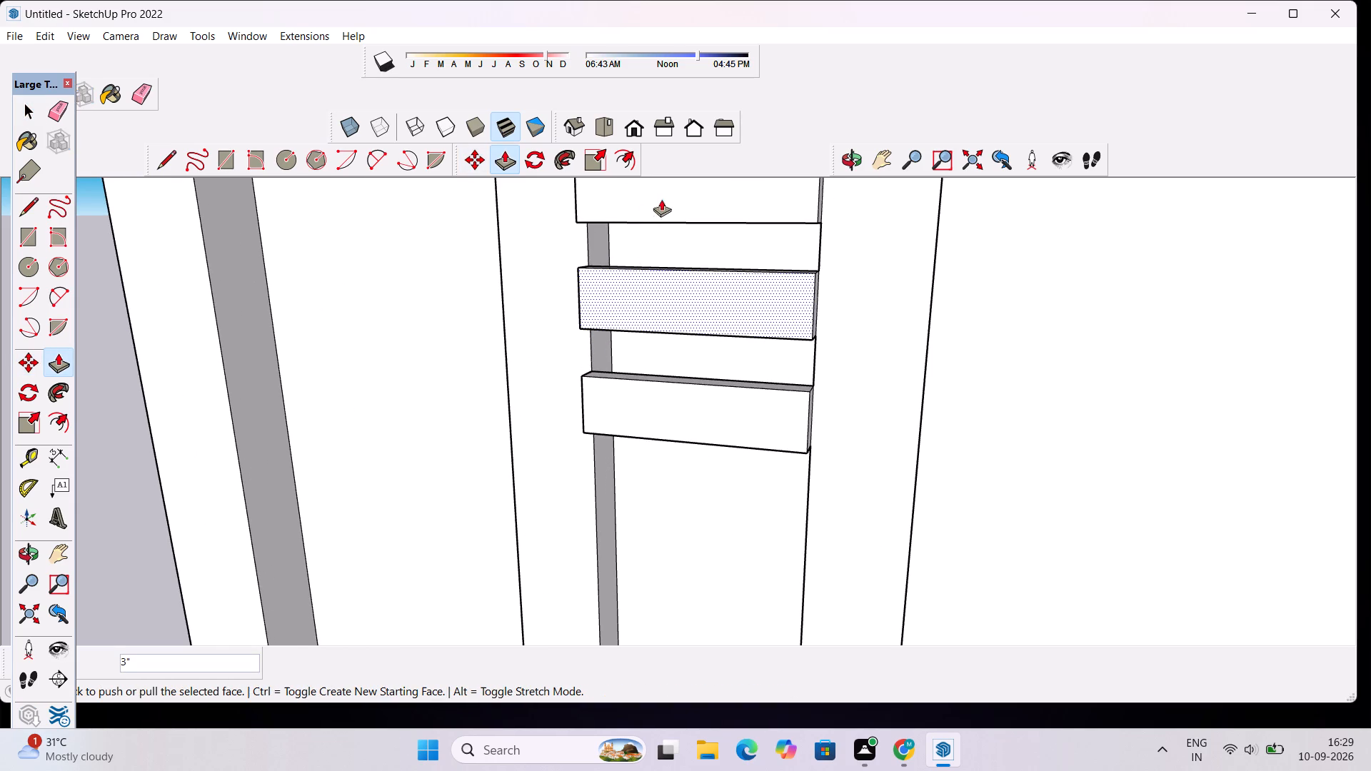
Examine the three horizontal bars between the strips and the whole front facade down to the ground floor from several angles.
scroll(674, 287, down, 6)
click(851, 157)
drag(876, 274, 794, 291)
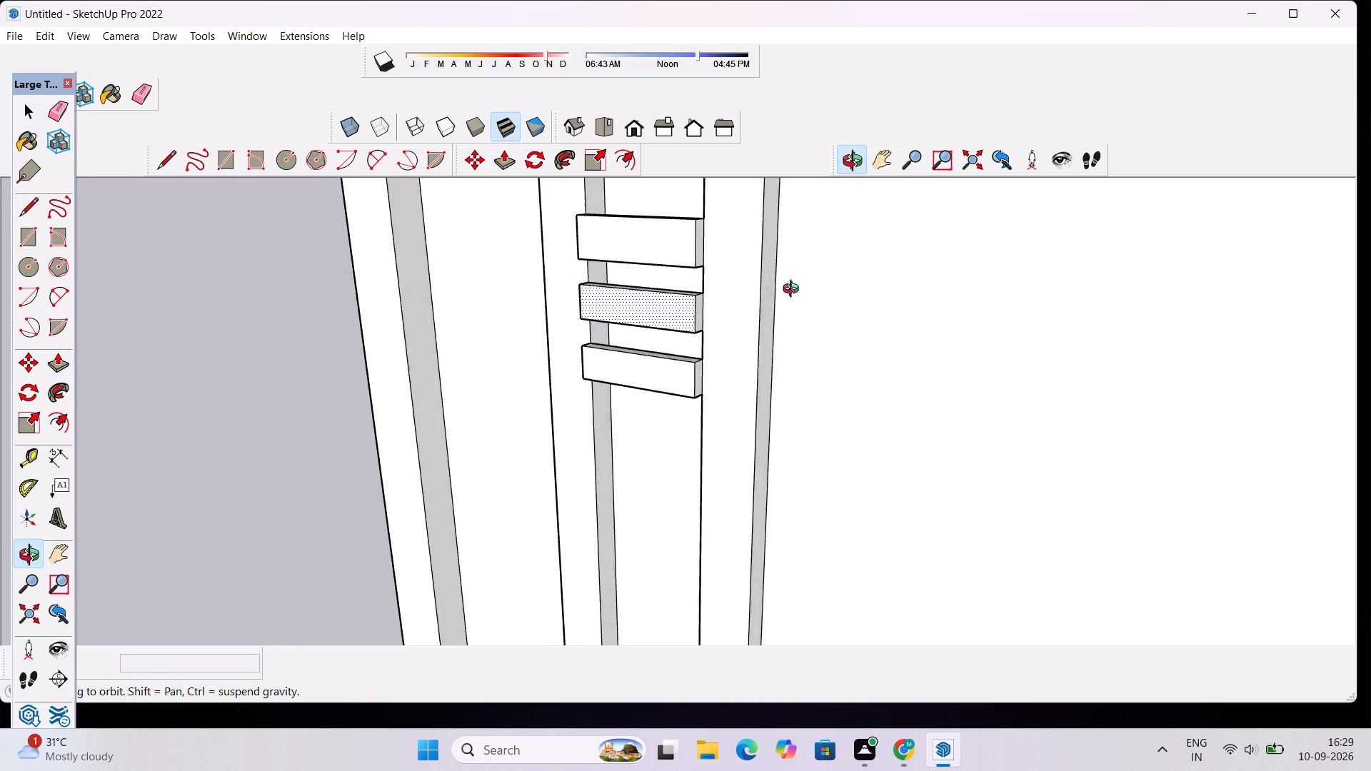
drag(794, 291, 623, 296)
scroll(551, 275, down, 14)
drag(492, 440, 687, 408)
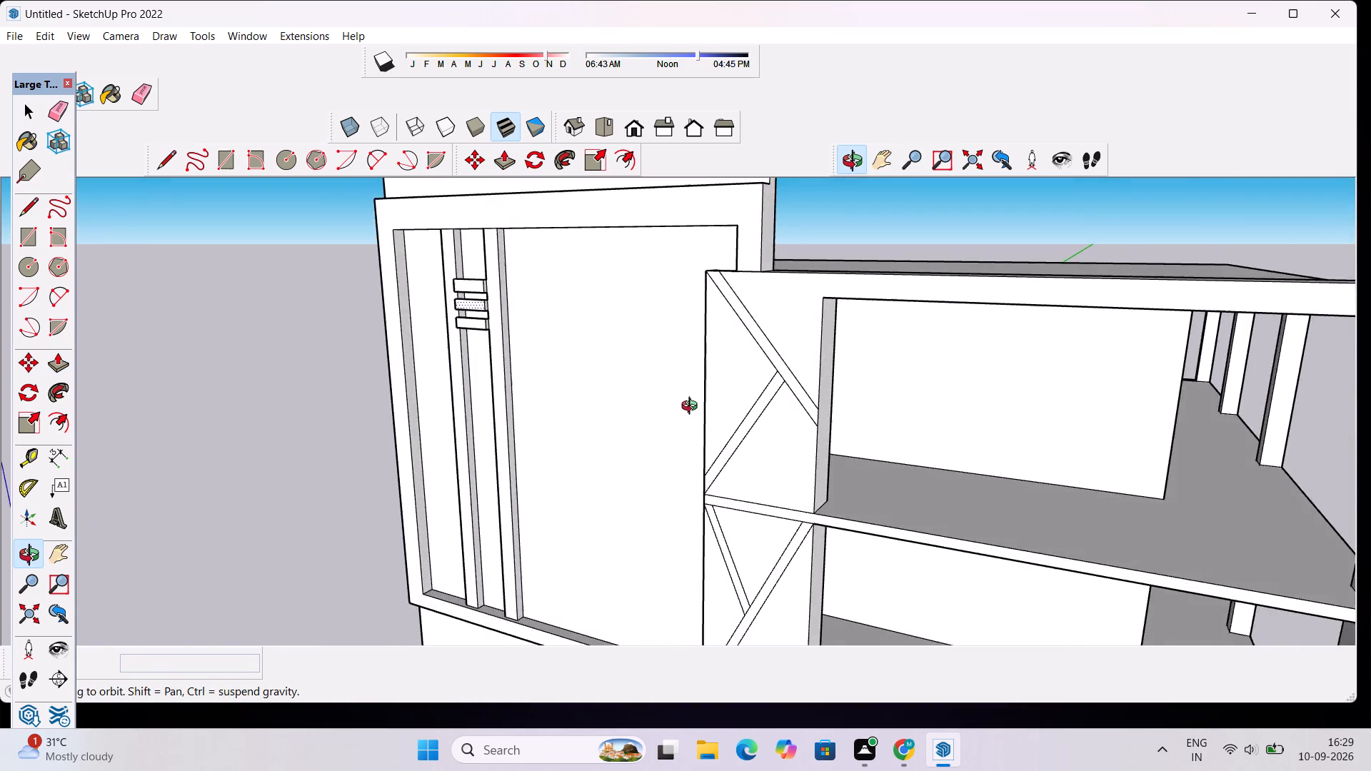
scroll(691, 413, down, 9)
drag(588, 502, 678, 438)
scroll(611, 427, up, 6)
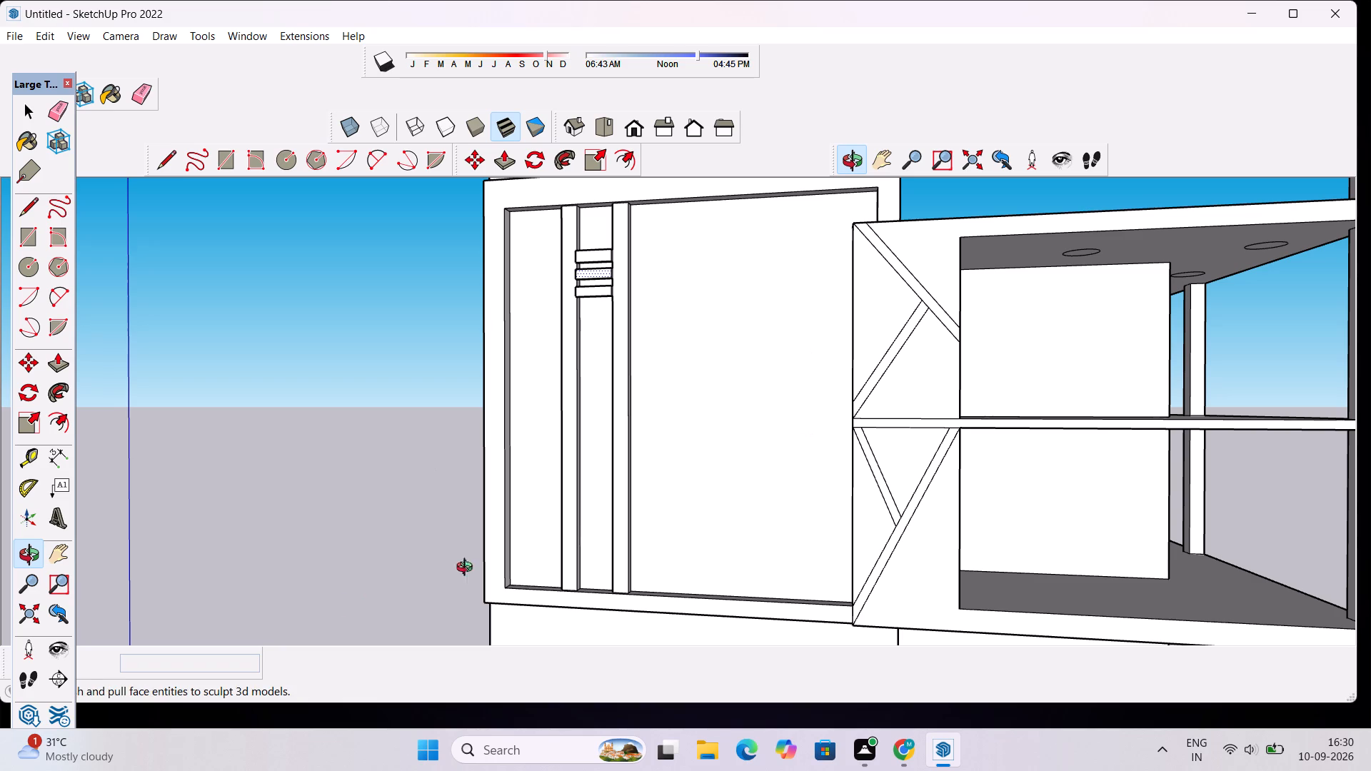
scroll(670, 456, down, 8)
scroll(616, 583, up, 3)
drag(605, 592, 627, 548)
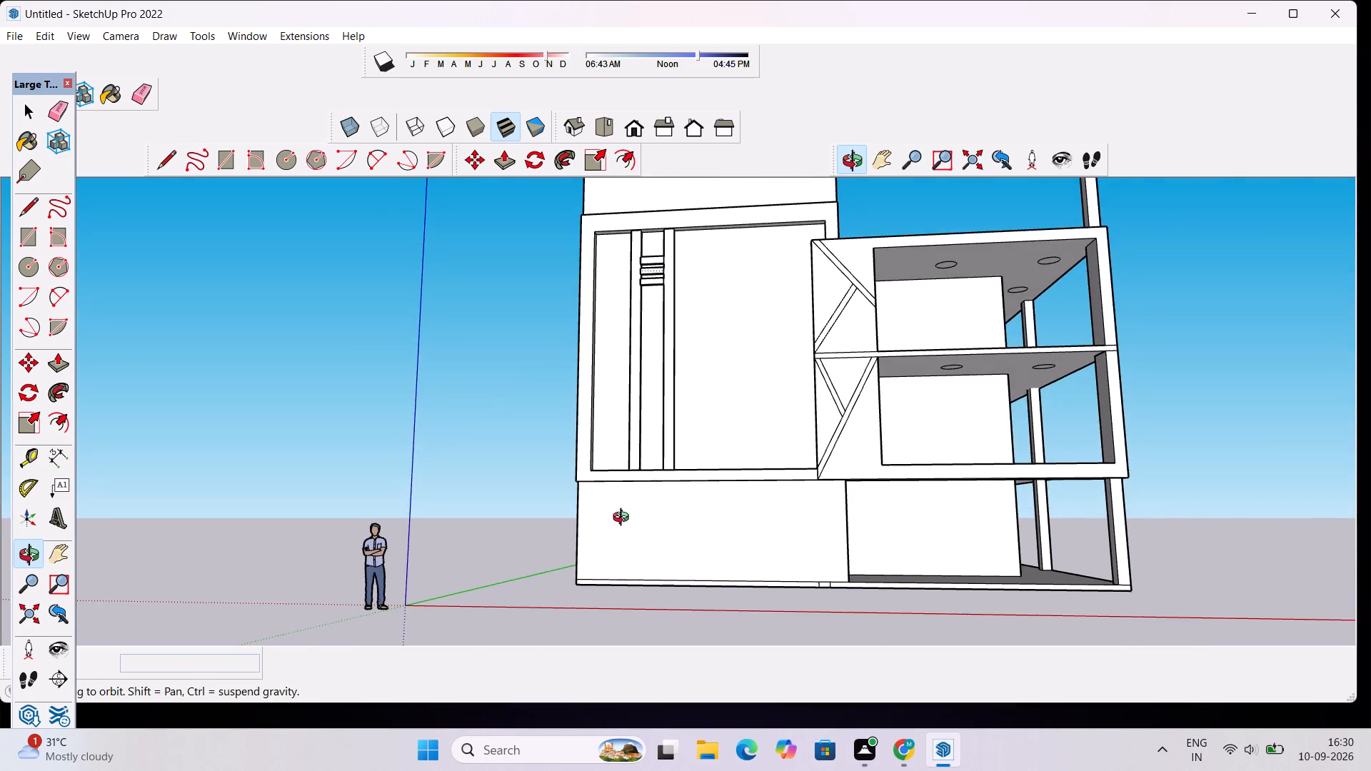
scroll(626, 473, up, 6)
click(598, 568)
scroll(623, 396, down, 6)
drag(623, 403, 612, 462)
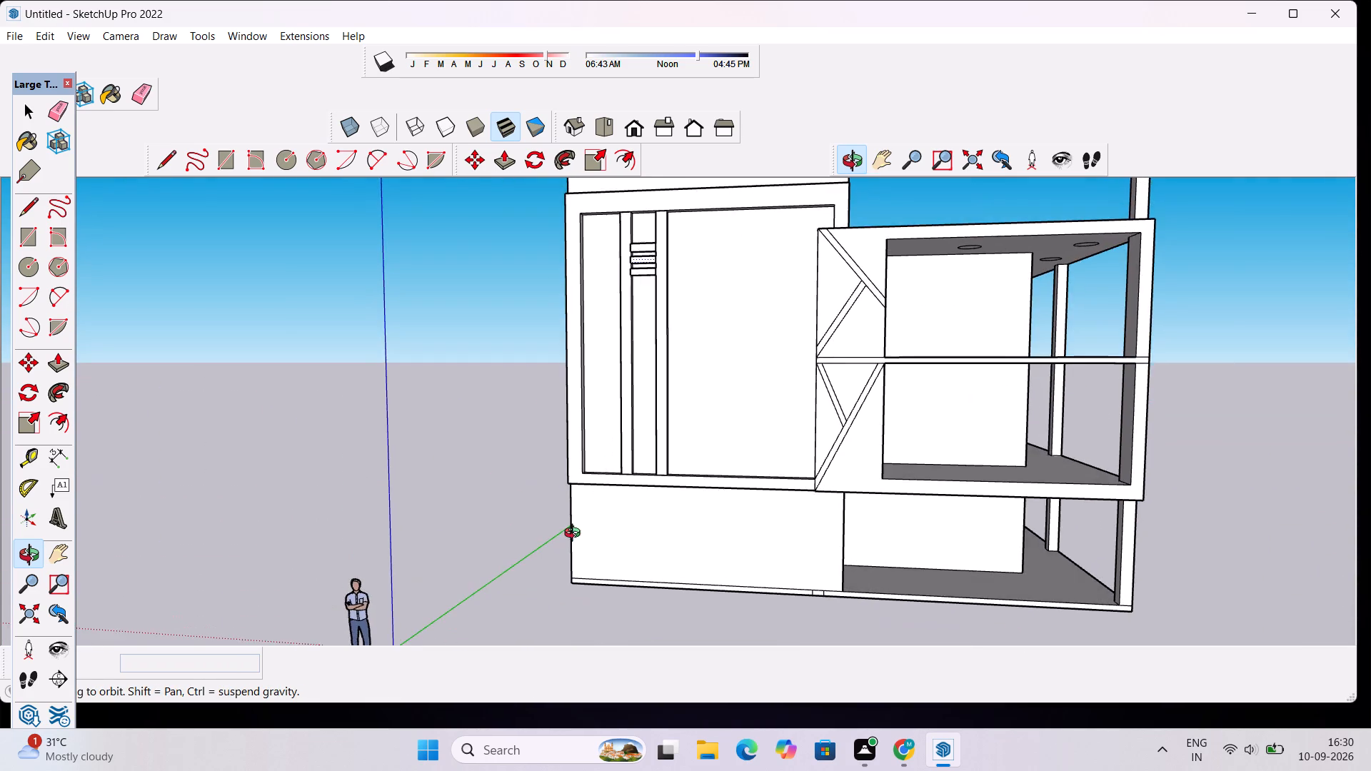
scroll(576, 535, up, 5)
drag(630, 386, 605, 395)
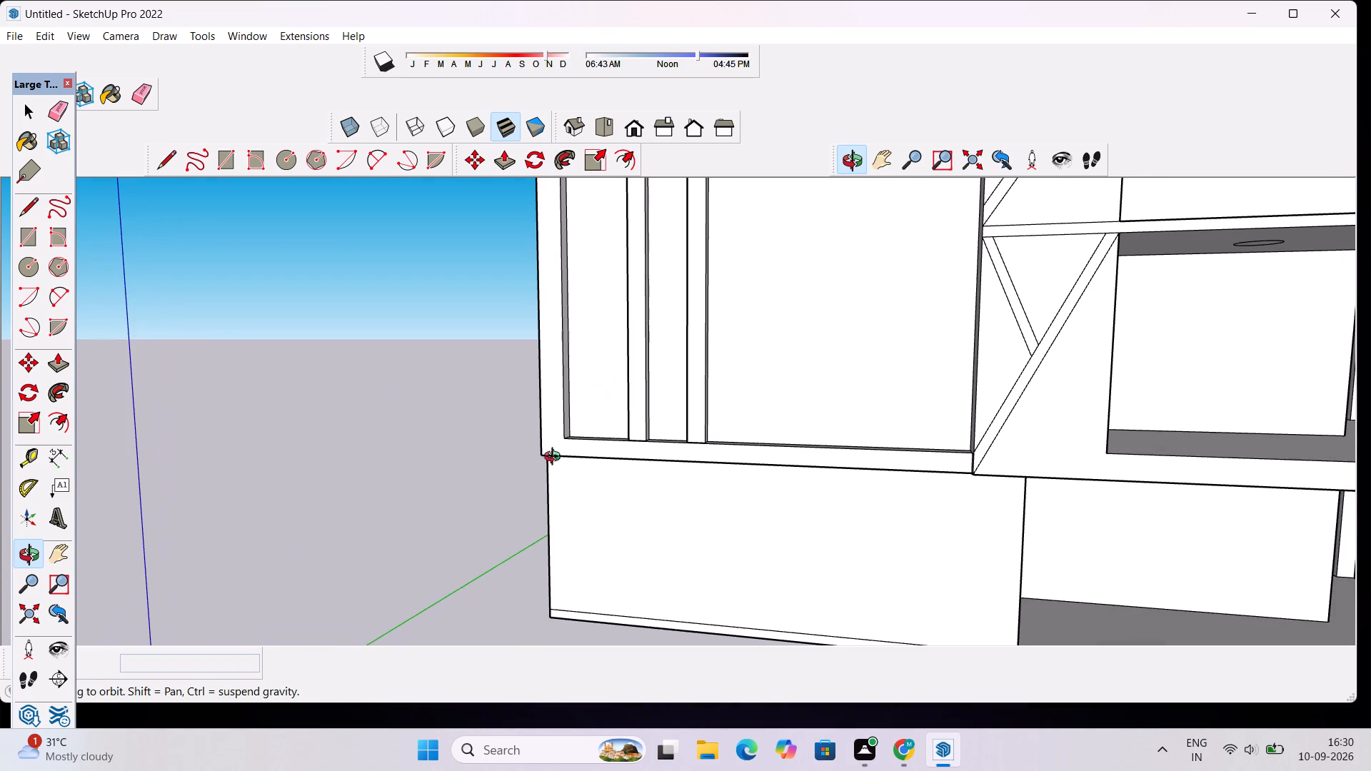
drag(550, 430, 596, 468)
scroll(606, 499, down, 6)
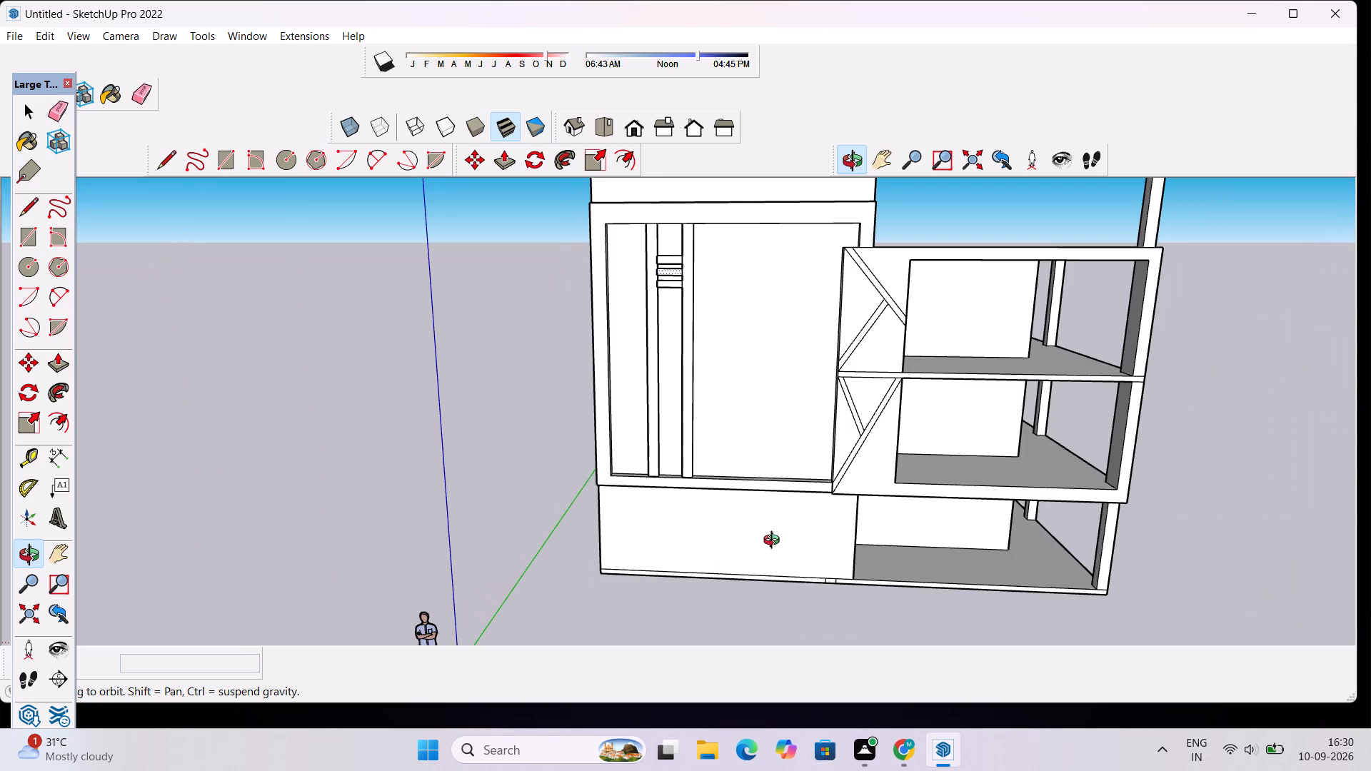
Erase the two short vertical lines and the long horizontal line along the base of the ground-floor front wall.
scroll(958, 583, up, 7)
scroll(740, 482, up, 2)
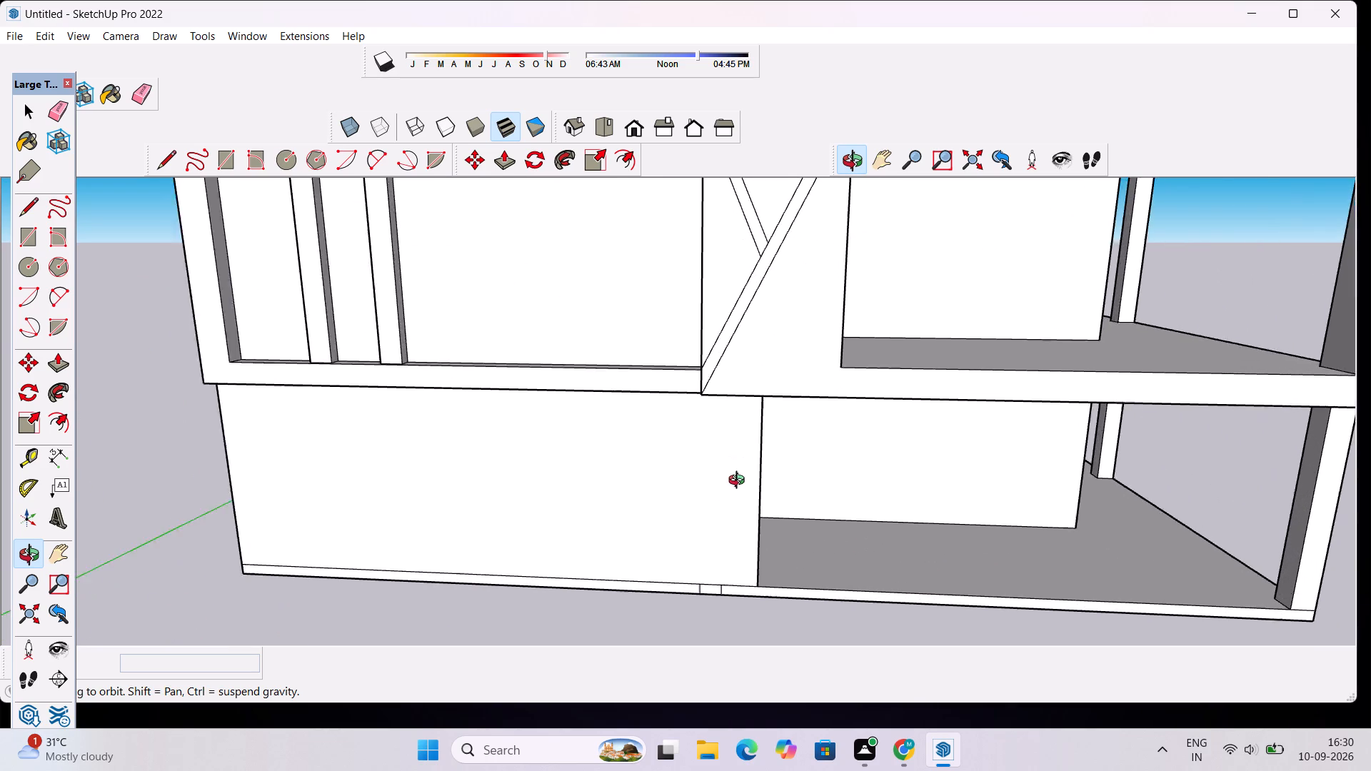
scroll(740, 482, up, 3)
drag(740, 538, 745, 509)
key(space)
key(e)
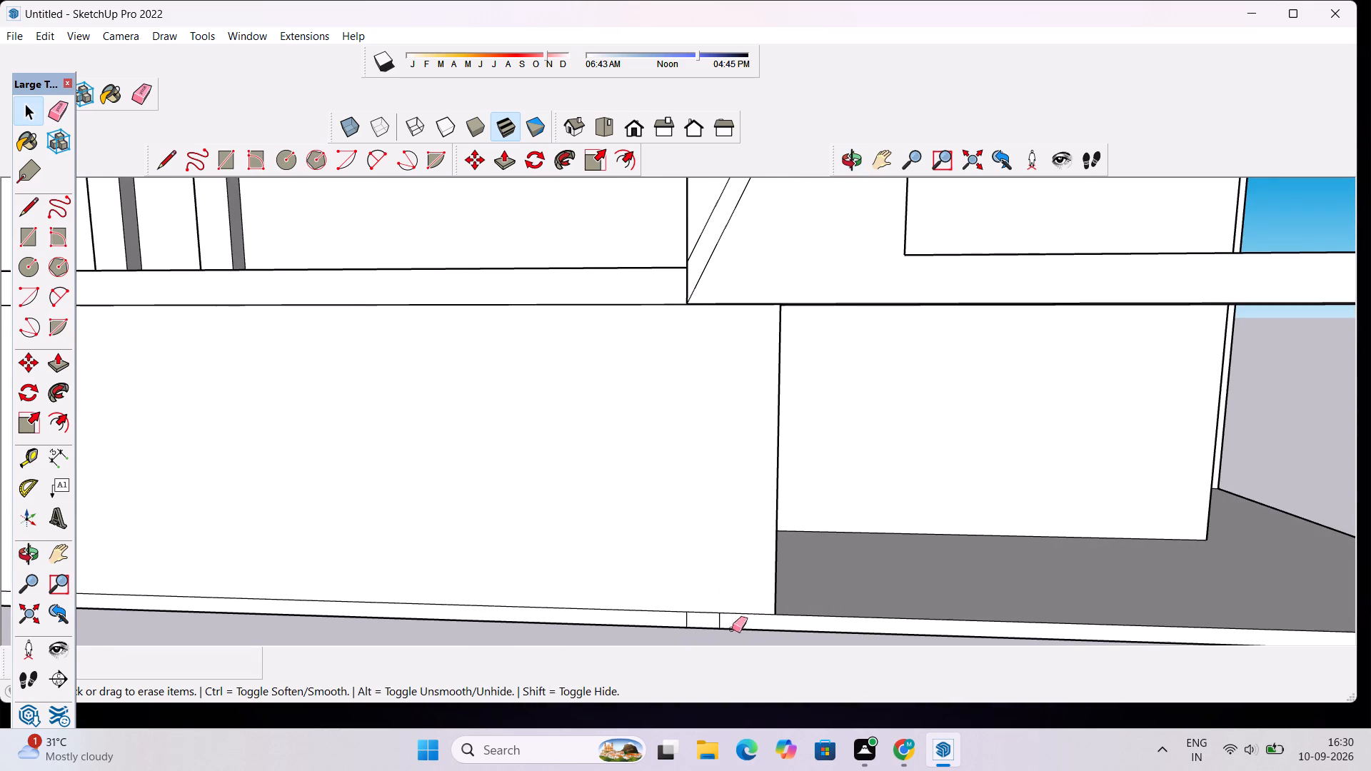
click(720, 623)
click(683, 620)
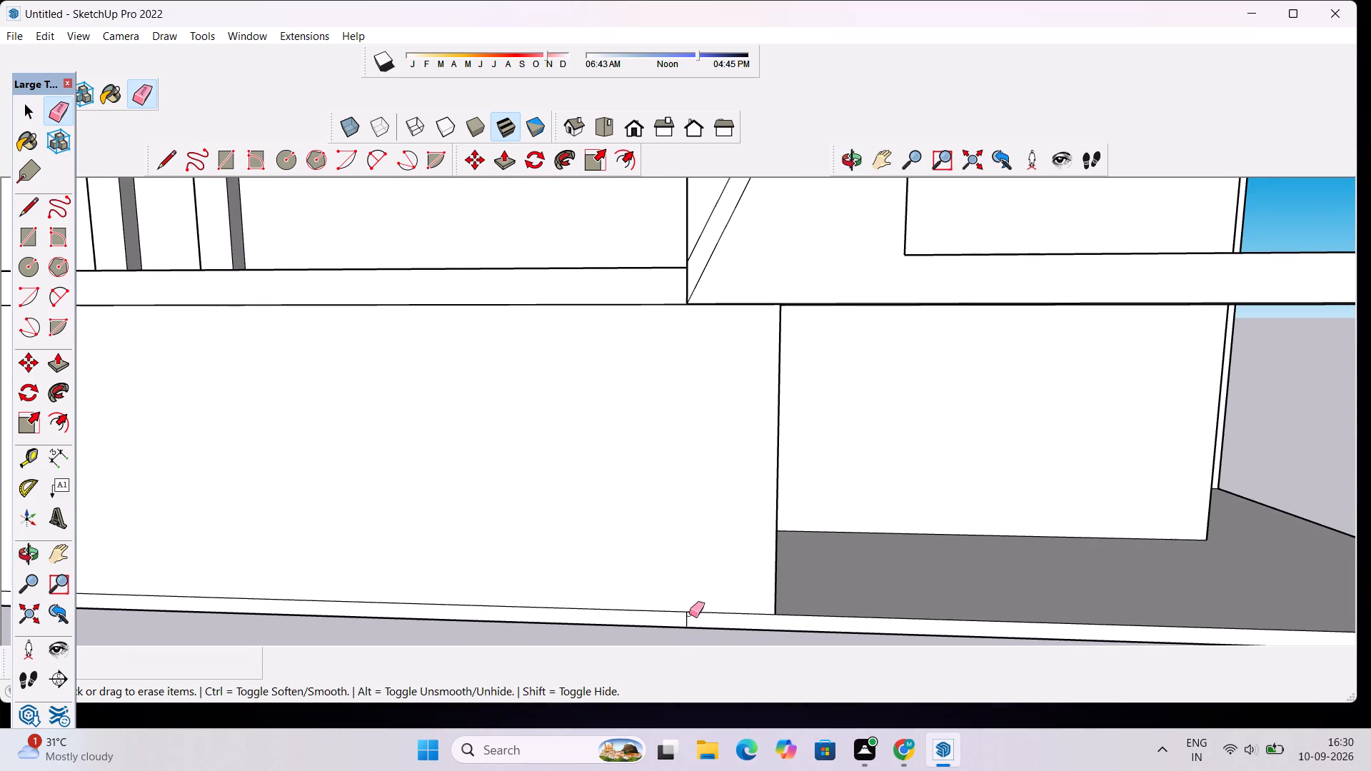
click(688, 620)
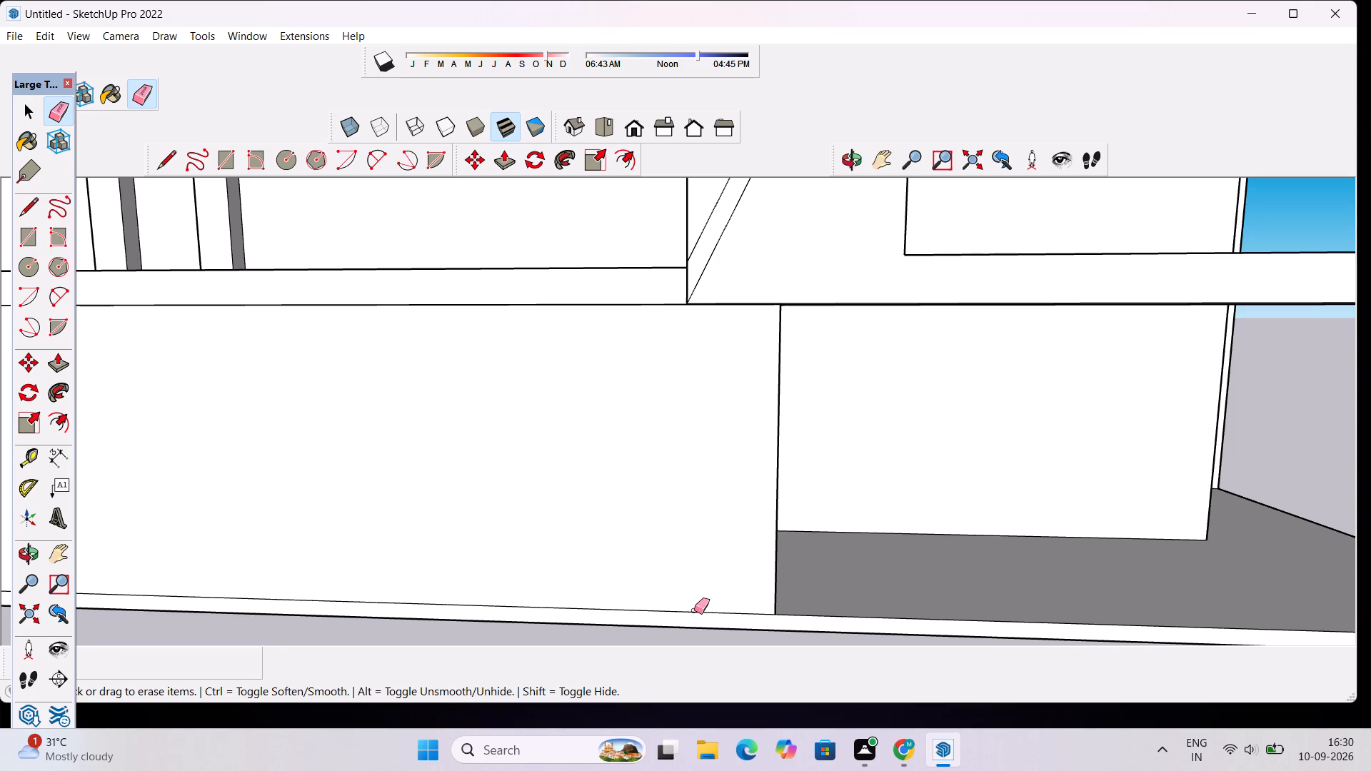
click(694, 612)
scroll(748, 584, down, 7)
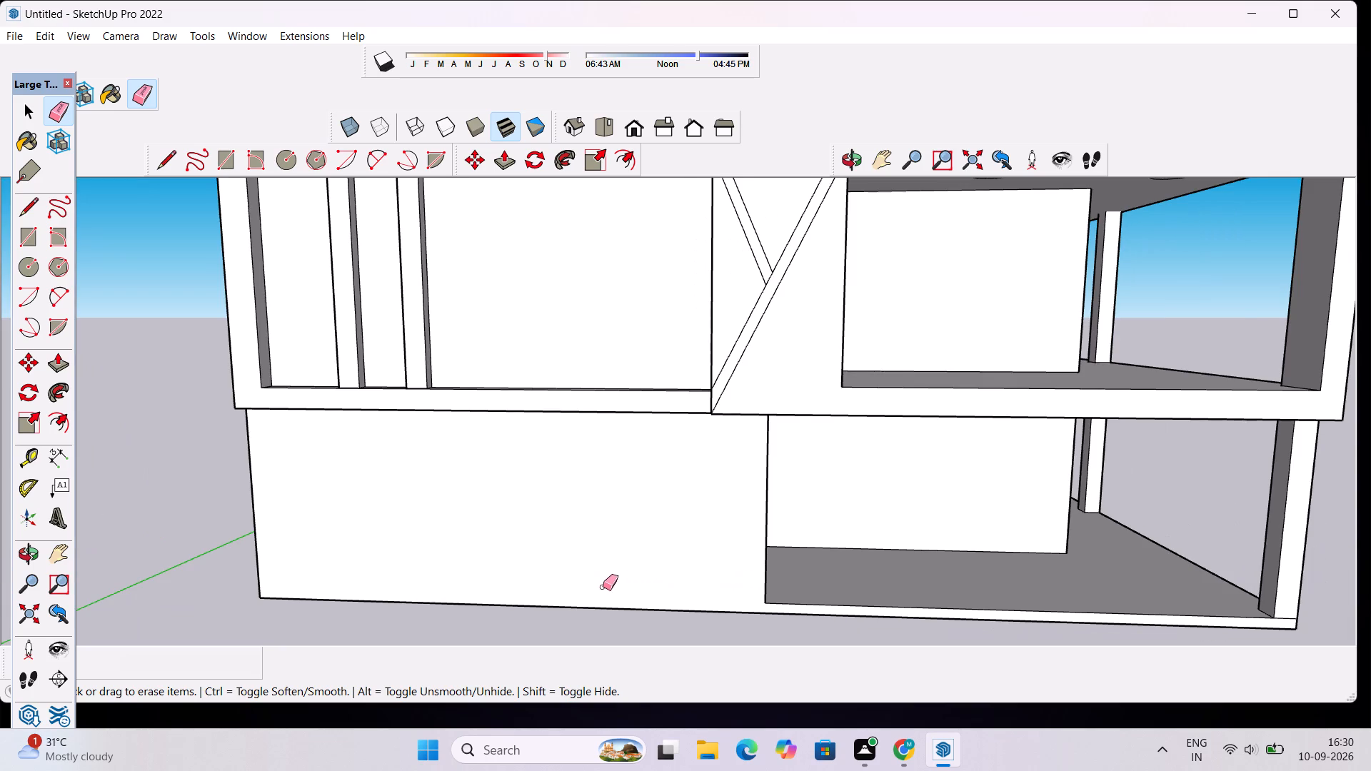
Outline a 1' wide strip about 6' 10 1/2" tall, reaching the ground, at each end of the ground-floor front wall.
key(space)
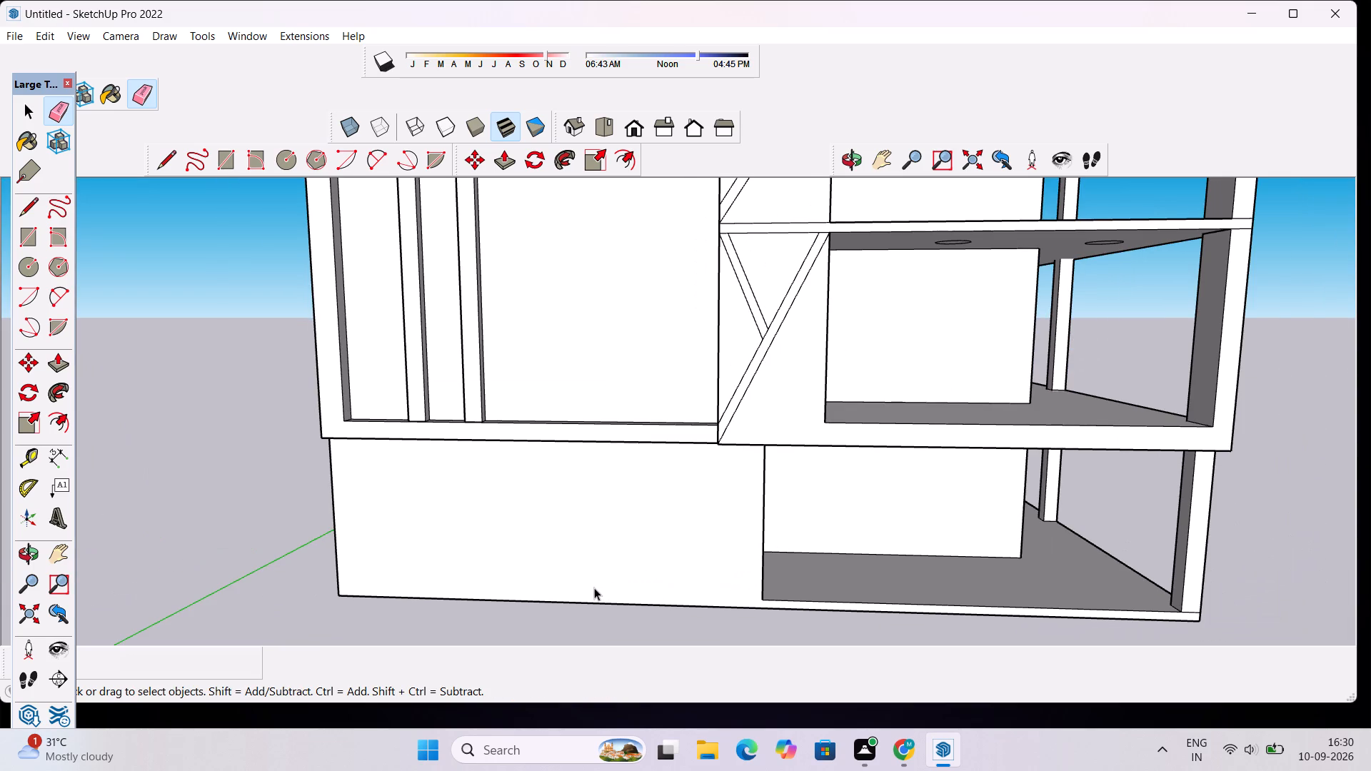
scroll(384, 532, up, 4)
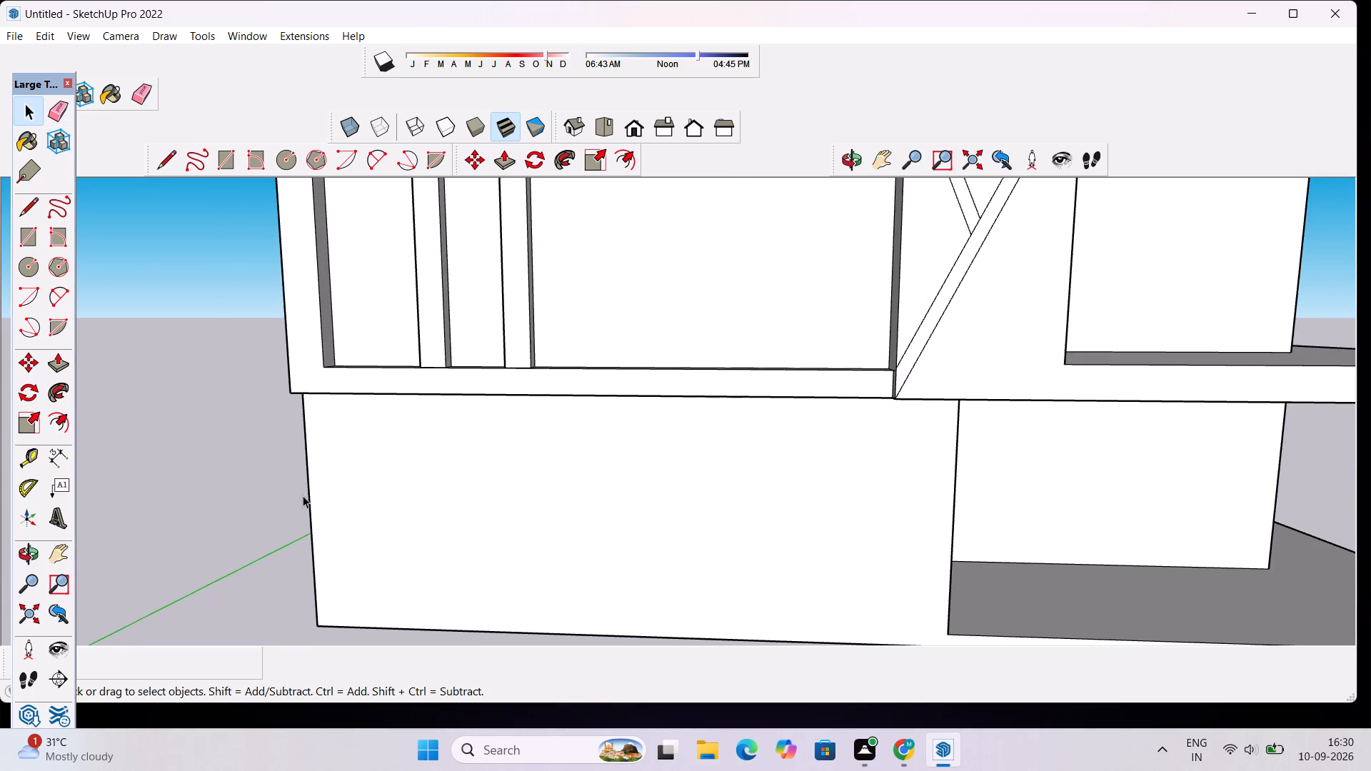
scroll(388, 441, down, 4)
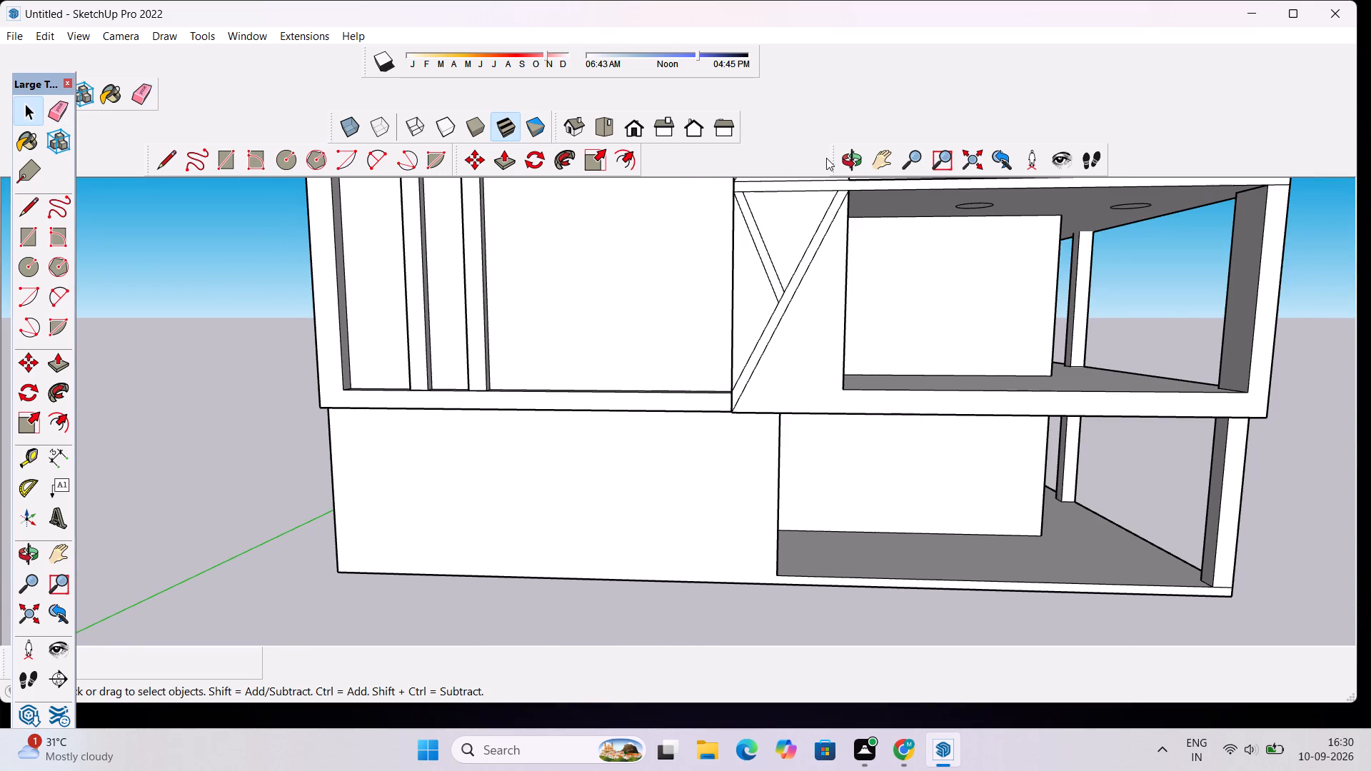
click(847, 166)
drag(398, 400, 433, 365)
key(l)
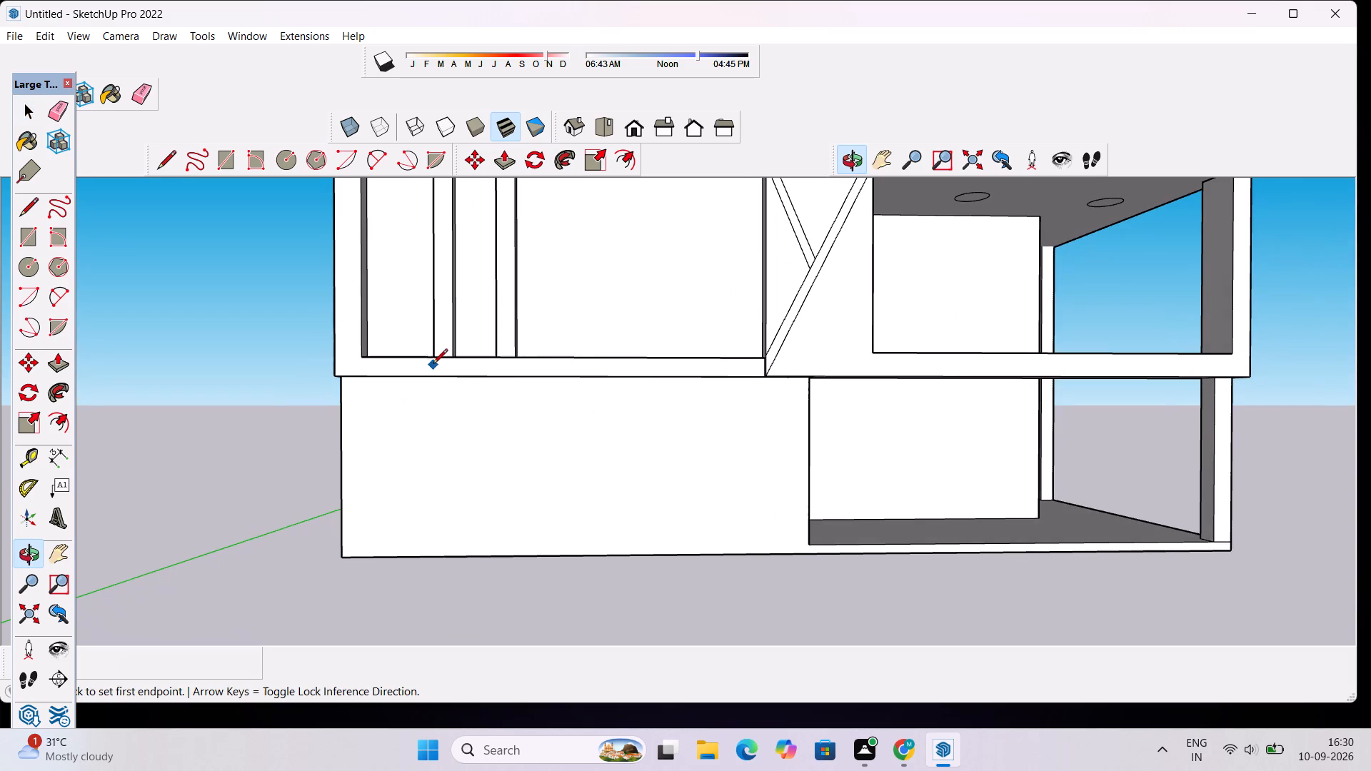
click(343, 430)
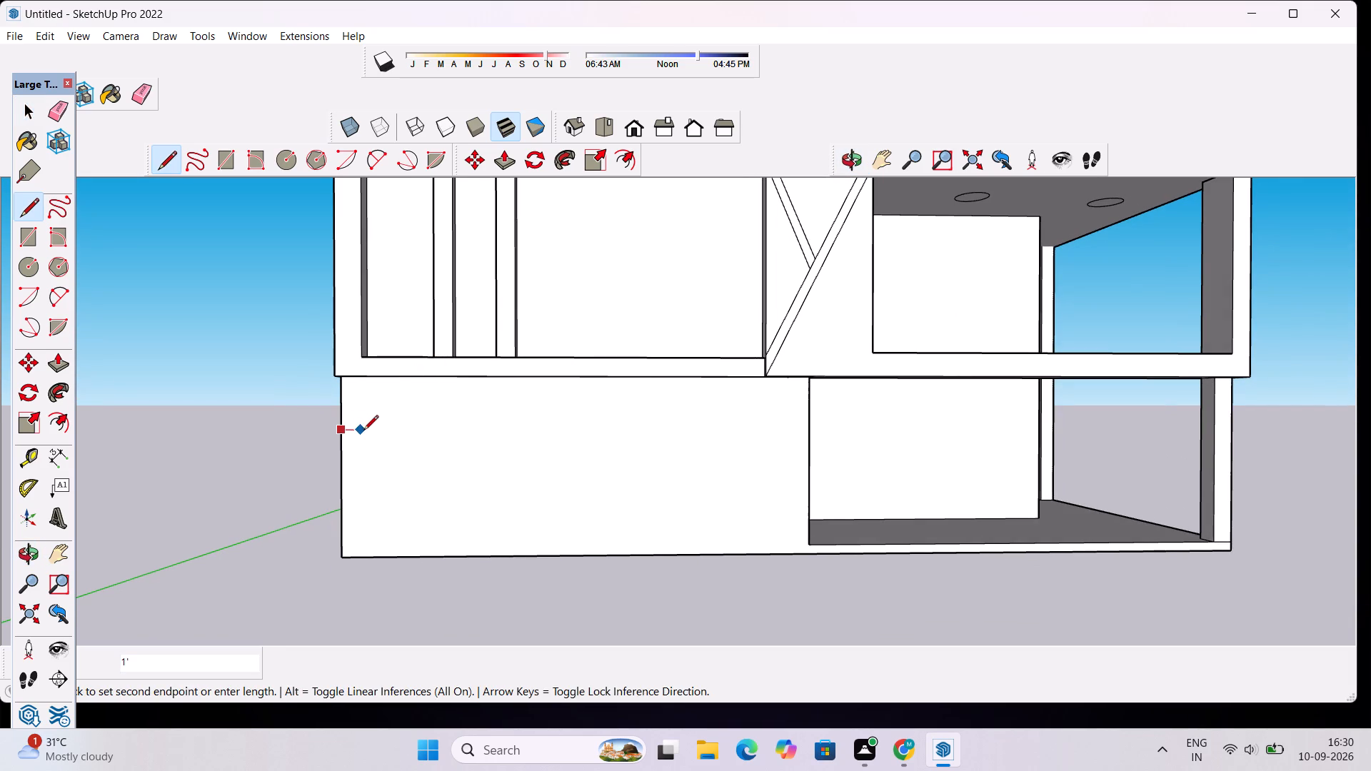
click(363, 431)
click(363, 556)
click(808, 429)
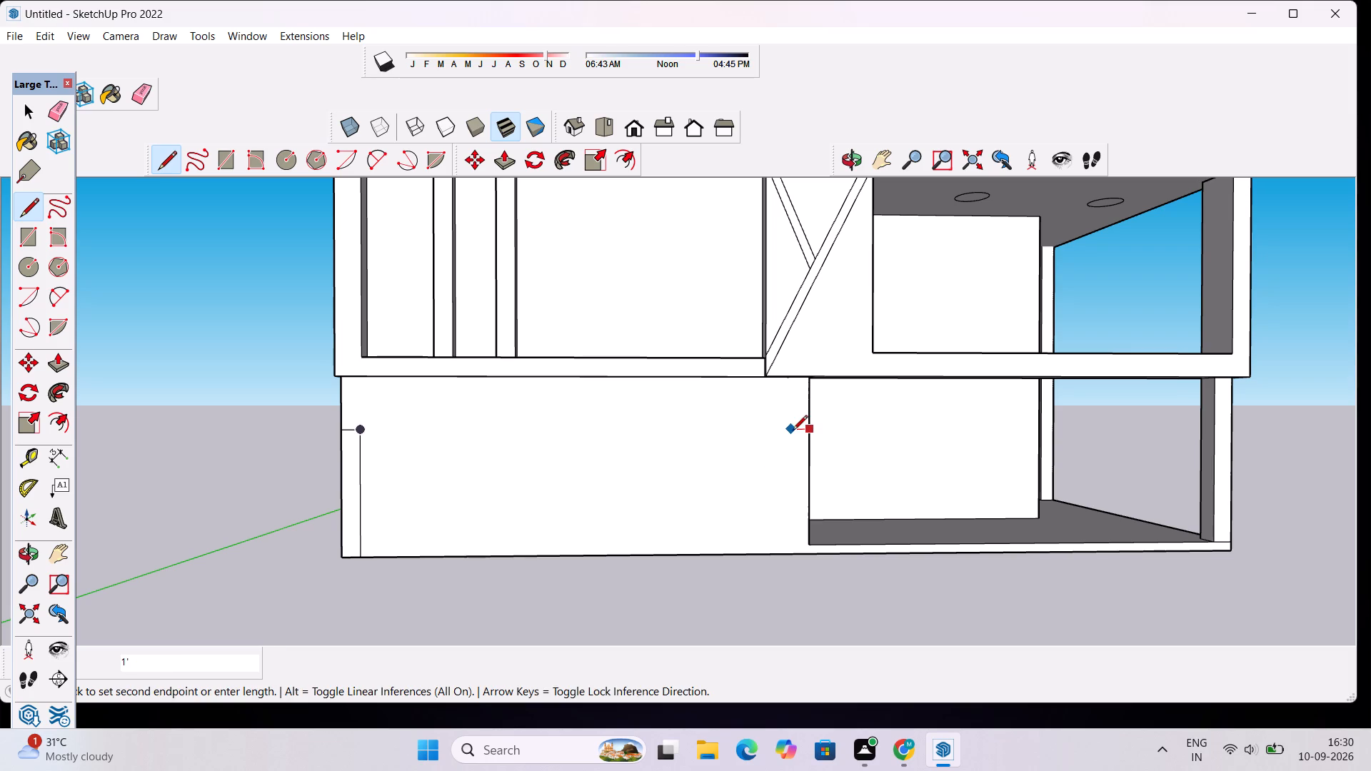
click(788, 432)
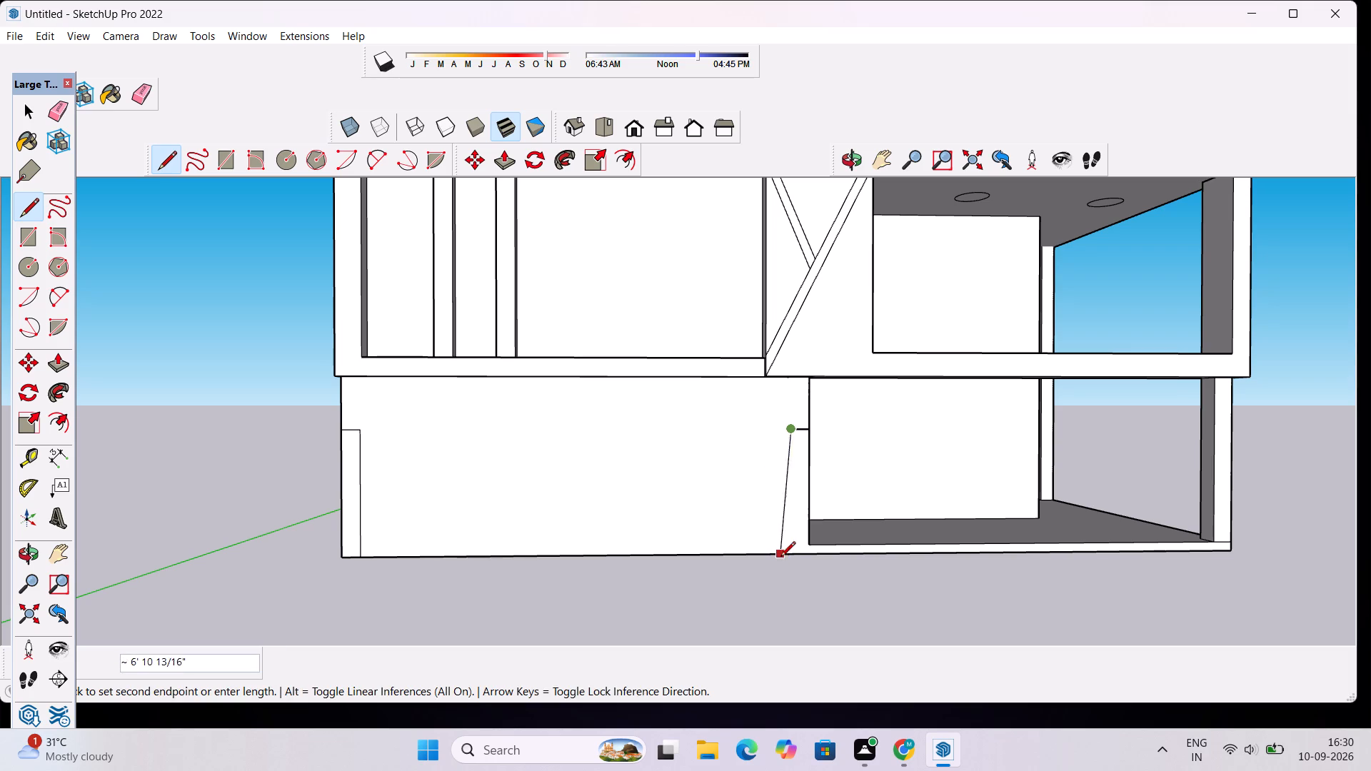
click(786, 555)
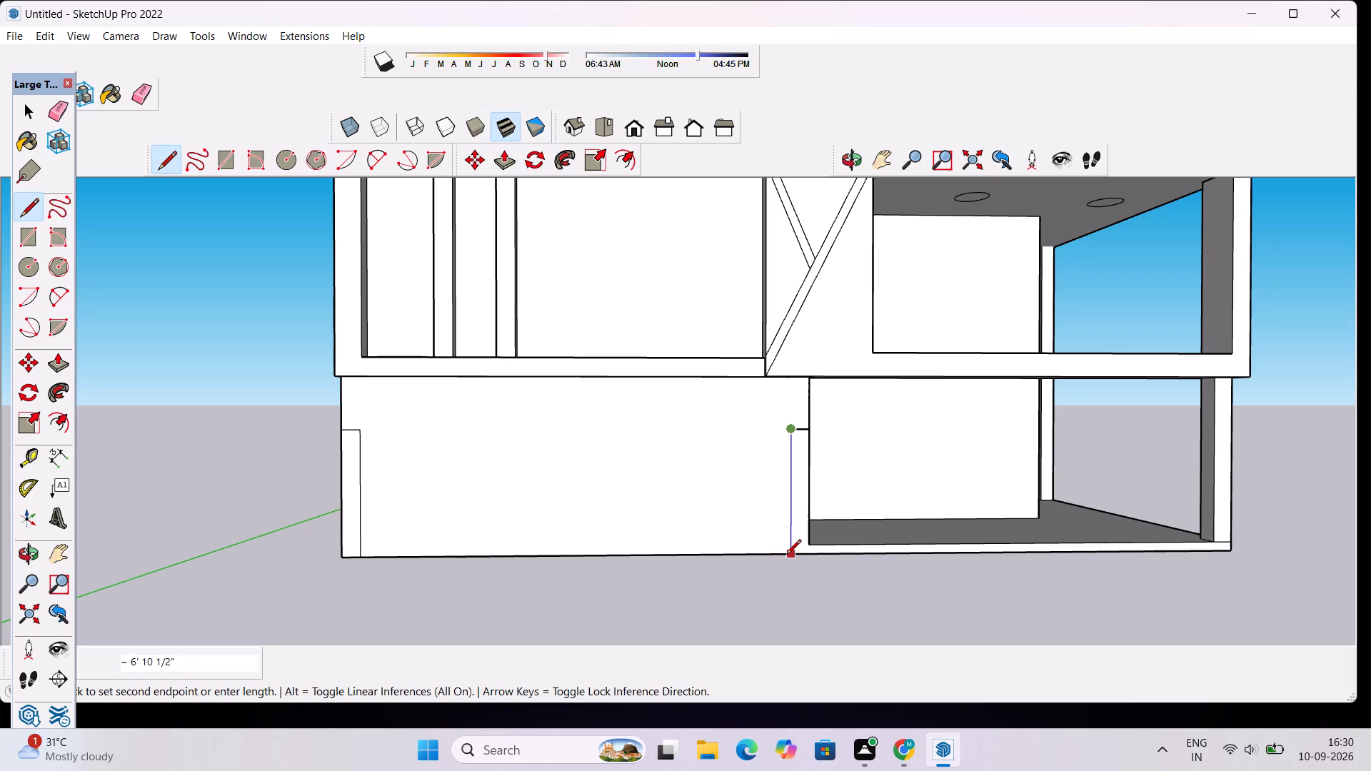
key(space)
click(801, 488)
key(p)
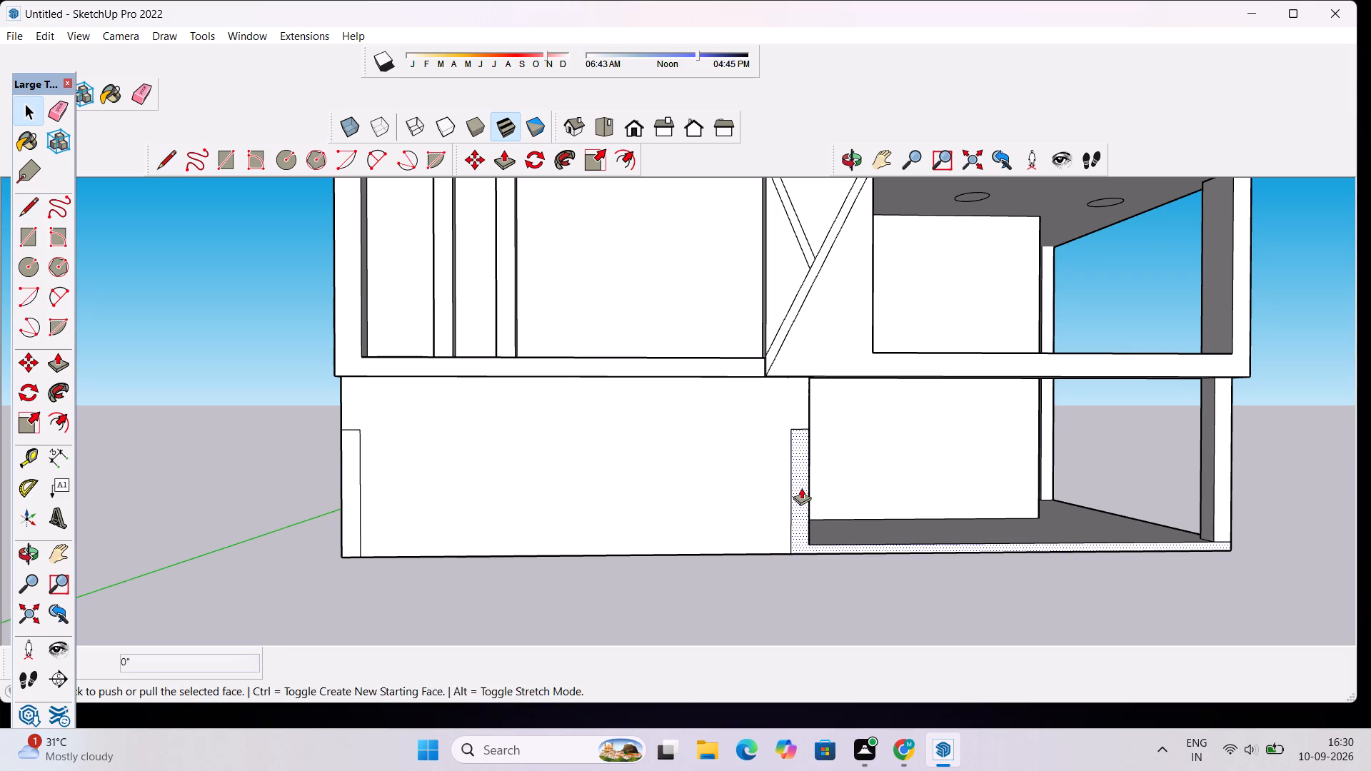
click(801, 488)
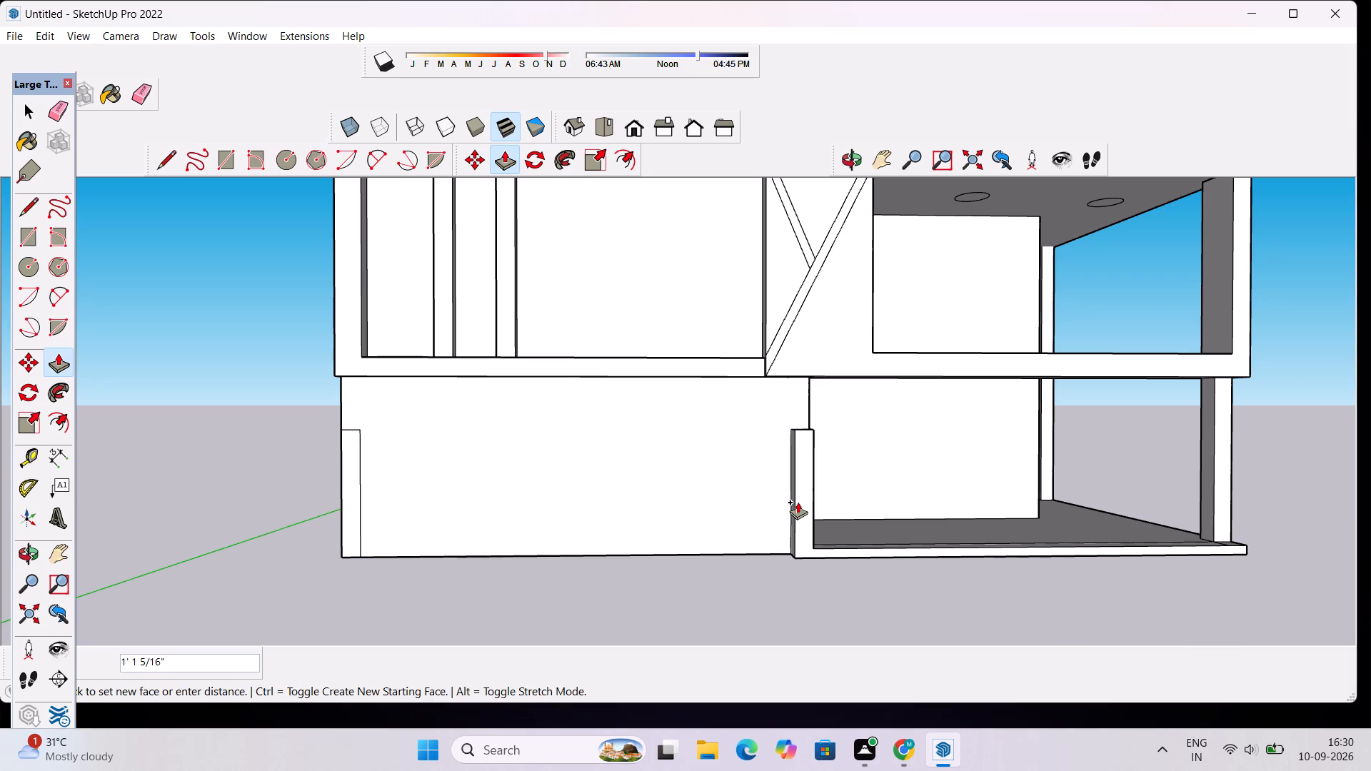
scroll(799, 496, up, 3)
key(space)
Draw a 6" vertical line at the foot of the strip beside the open bay, separating it from the floor slab's edge.
scroll(808, 555, up, 3)
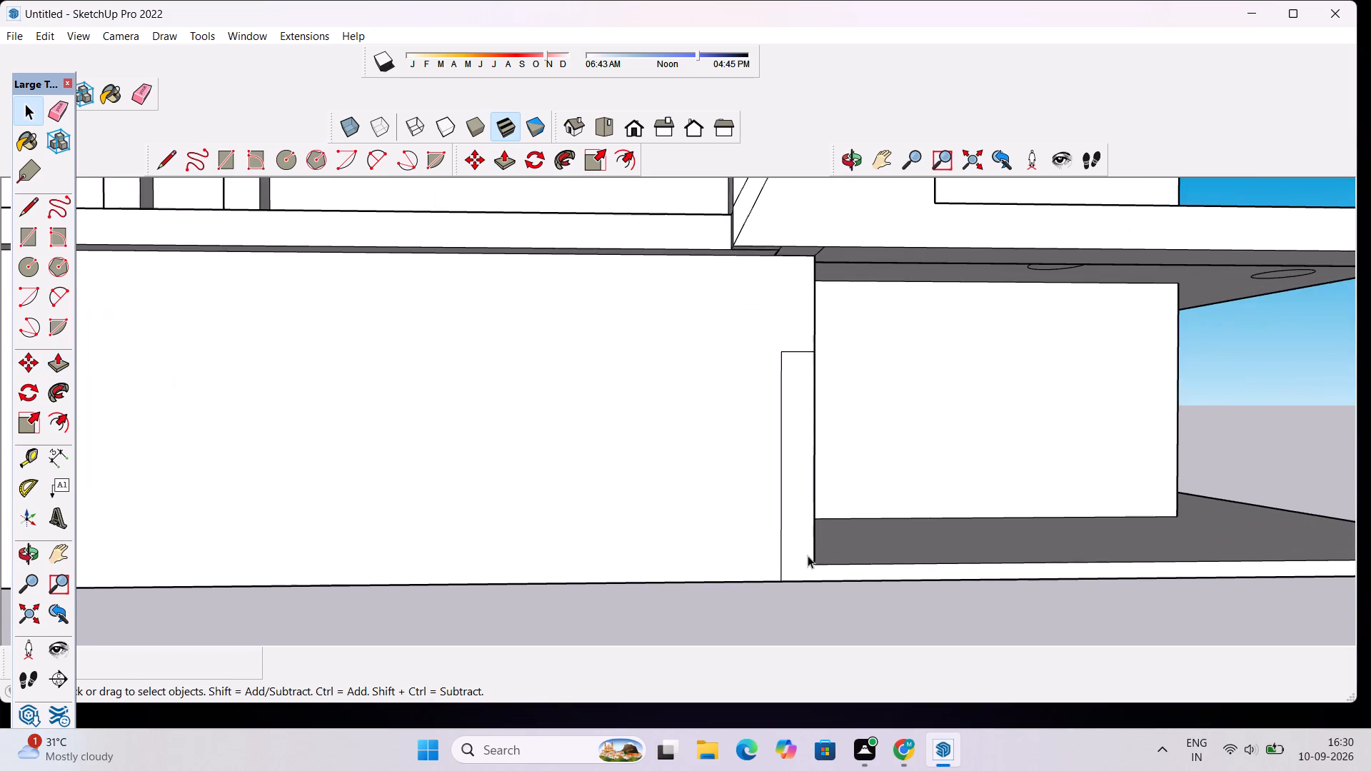
key(l)
click(811, 565)
click(810, 580)
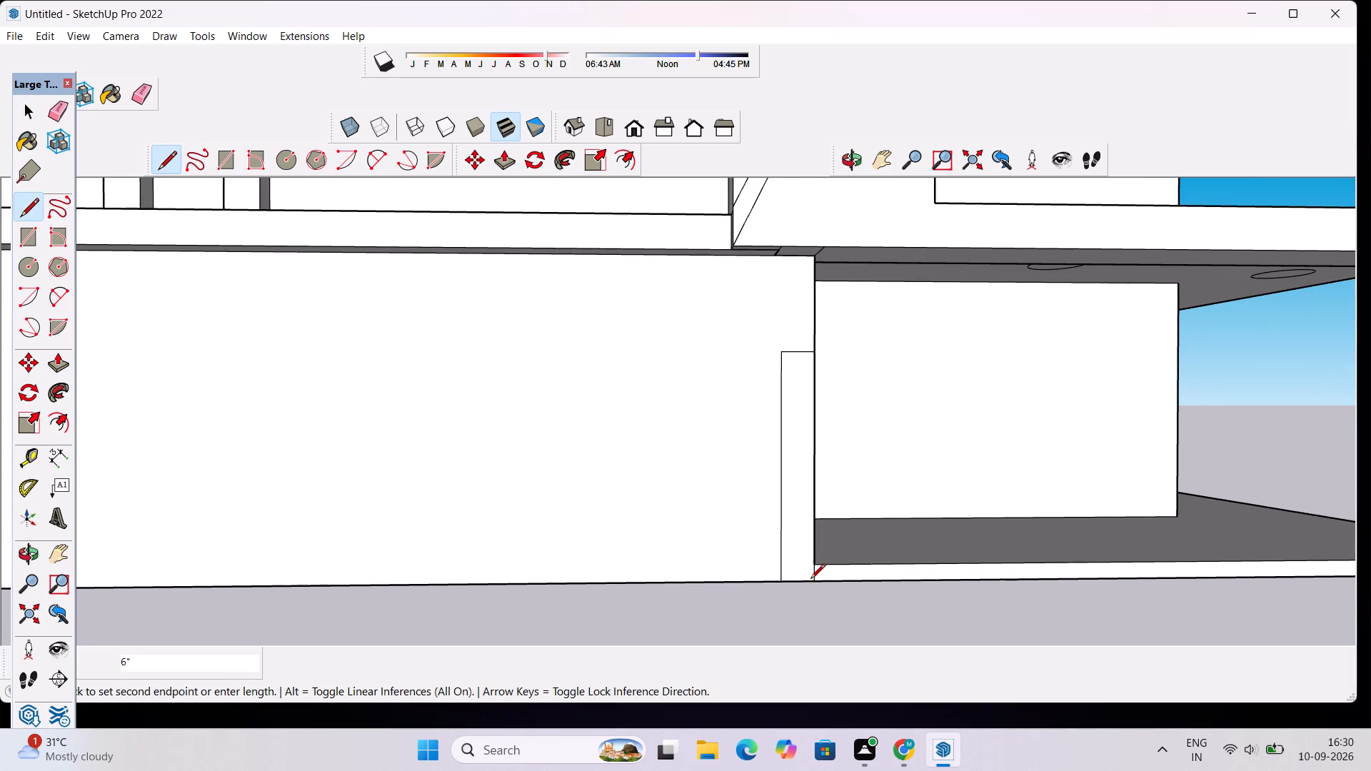
key(space)
Push/Pull both end strips of the ground-floor front wall outward by 3".
click(788, 522)
key(p)
click(788, 522)
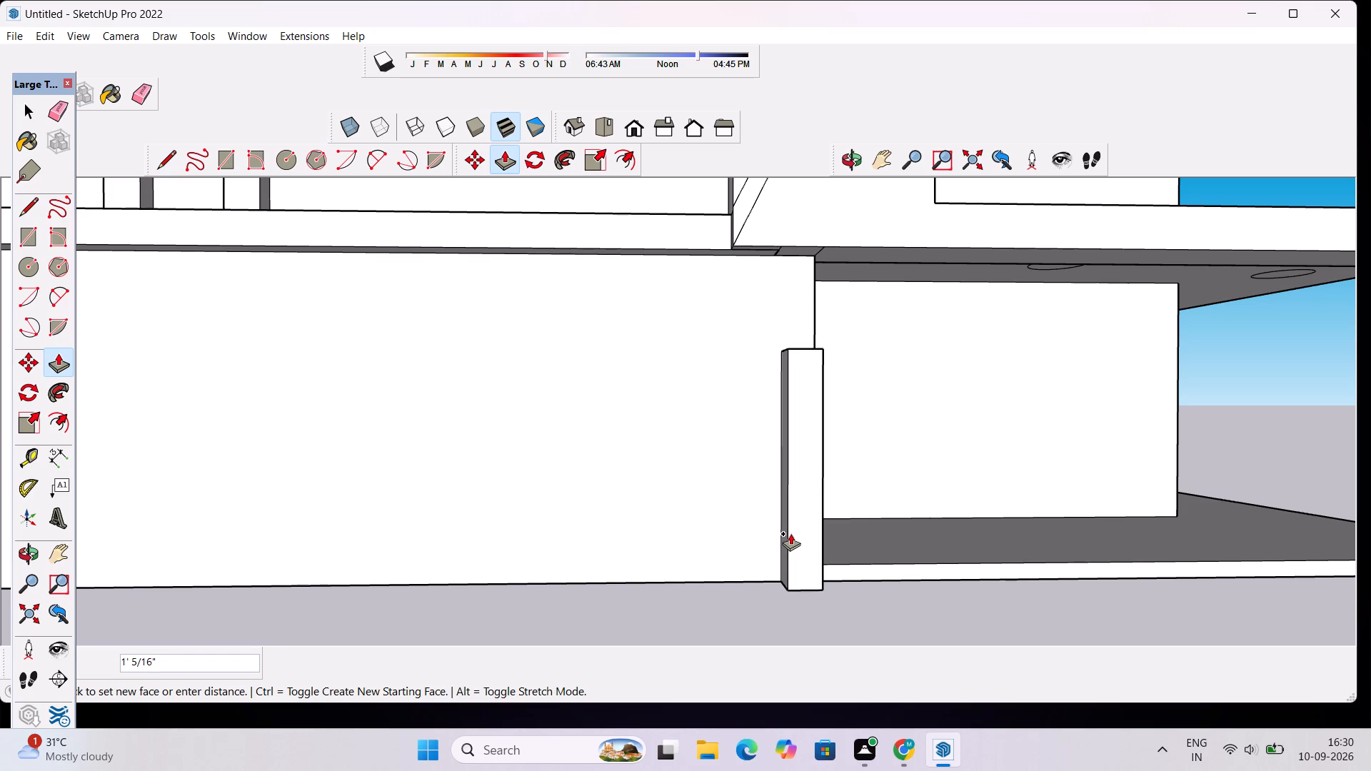
scroll(790, 528, down, 4)
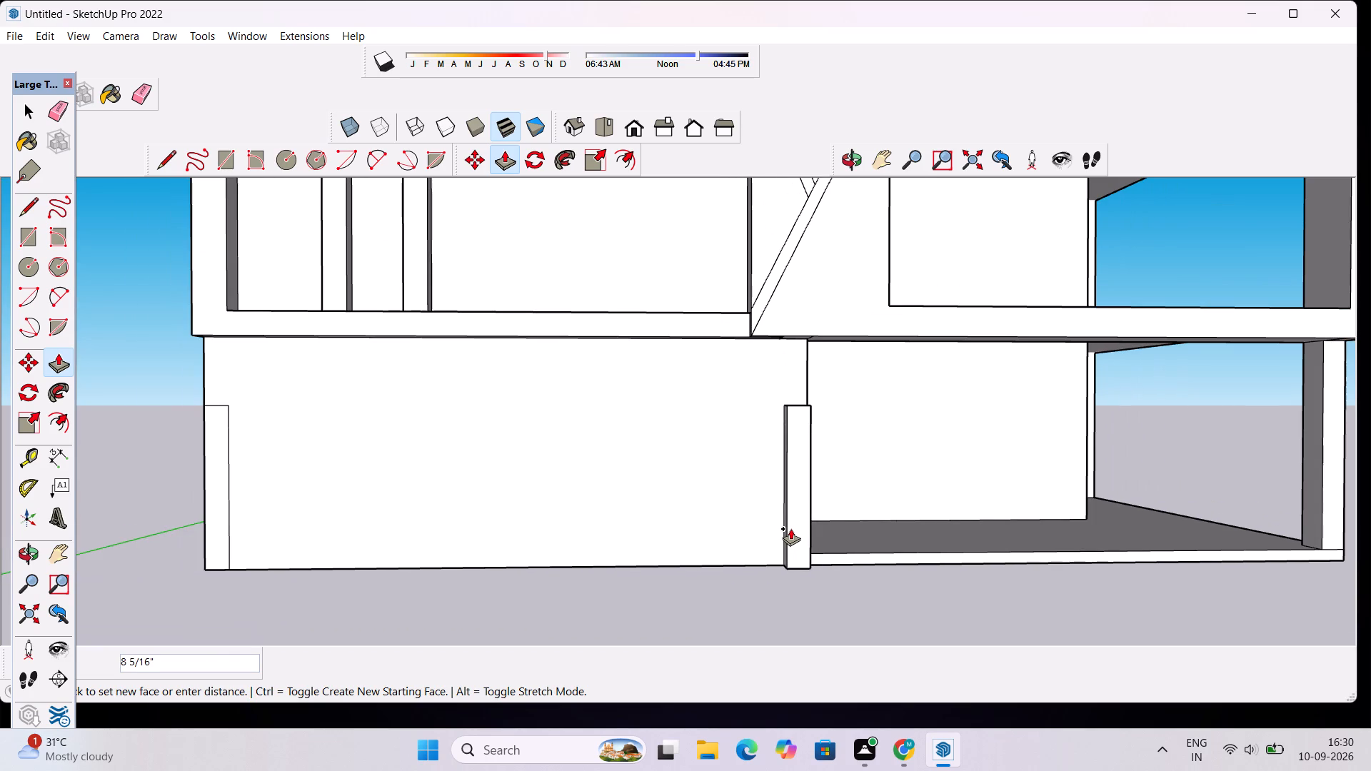
scroll(790, 528, up, 1)
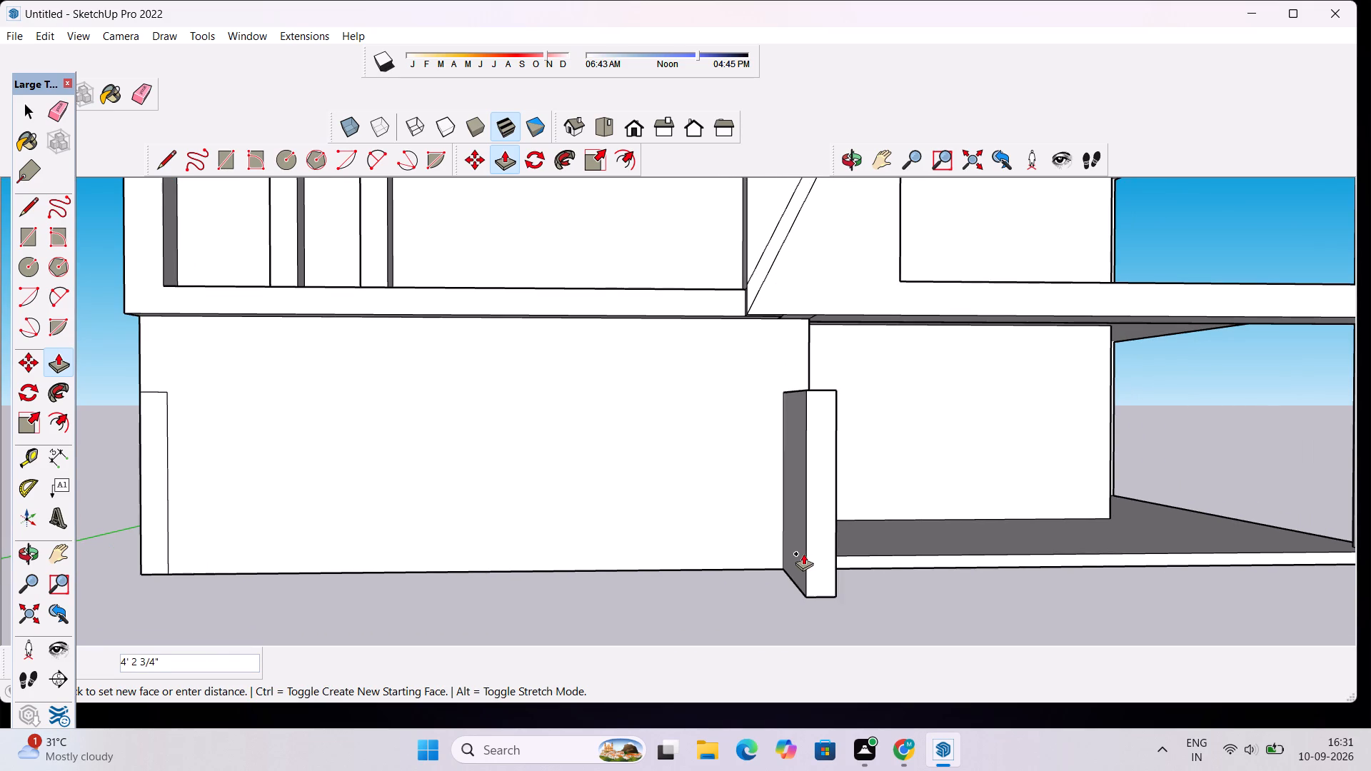
text(3")
key(Return)
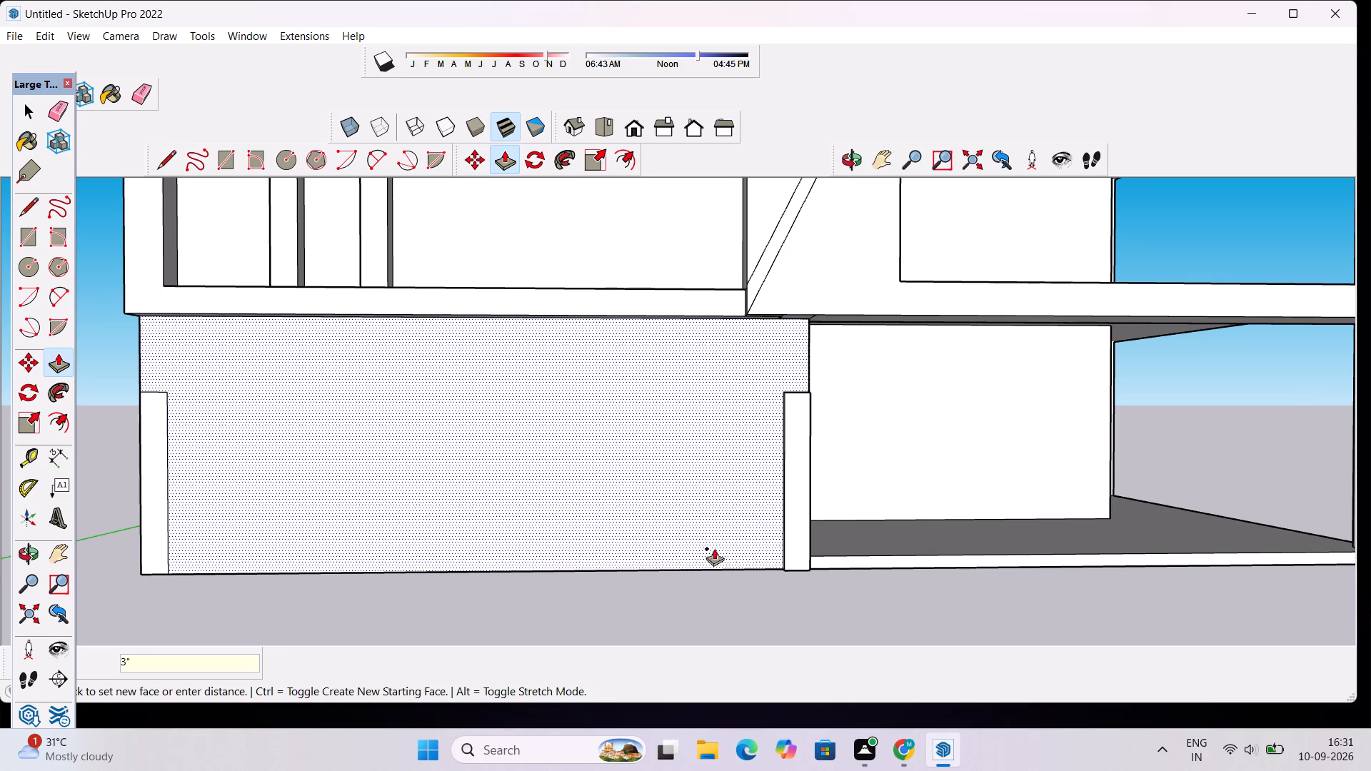
click(160, 449)
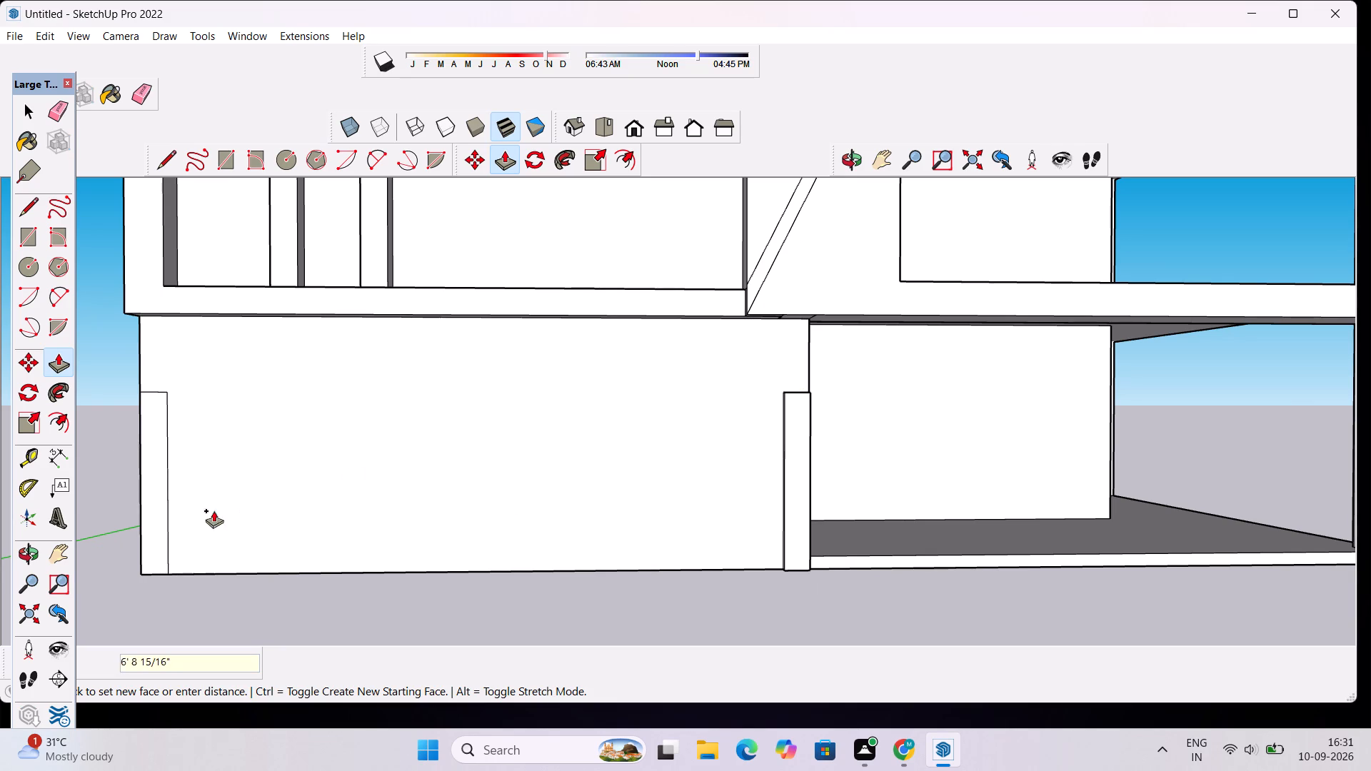
click(793, 483)
key(space)
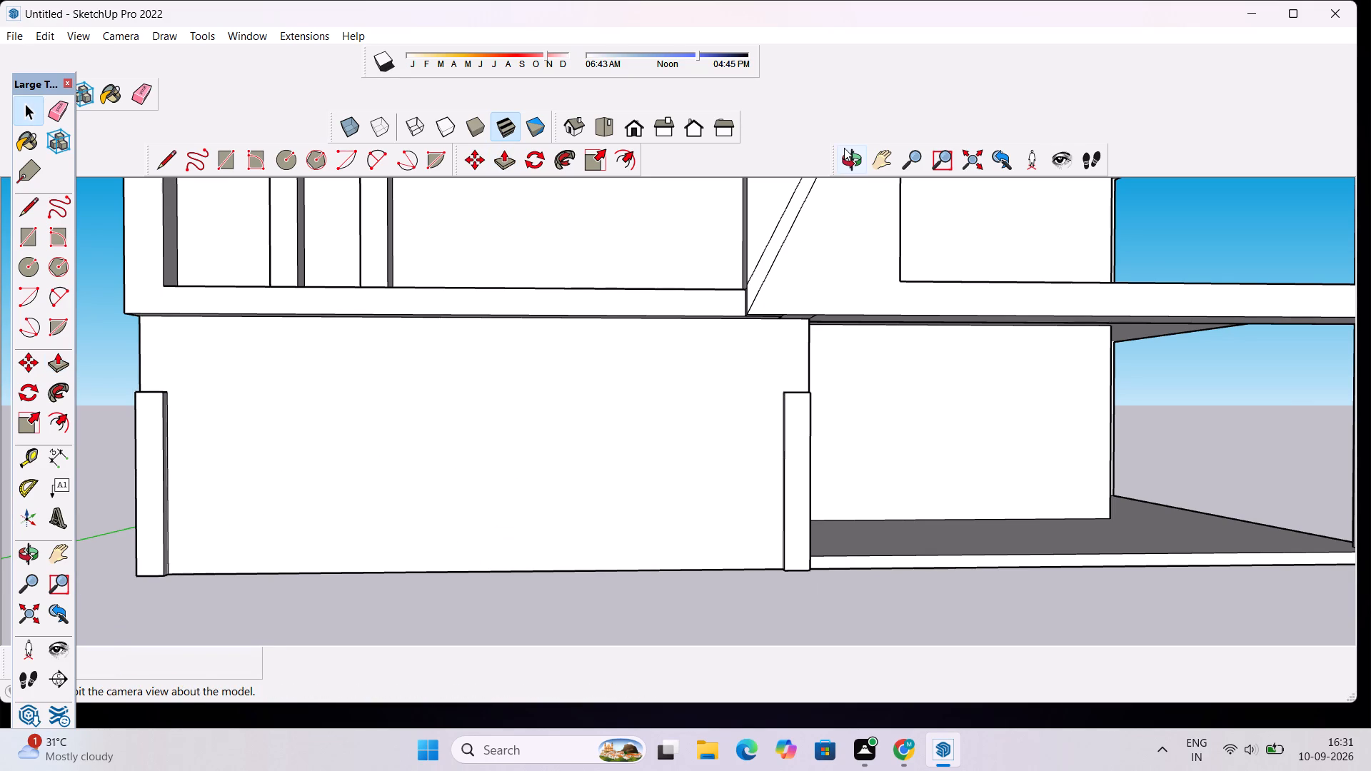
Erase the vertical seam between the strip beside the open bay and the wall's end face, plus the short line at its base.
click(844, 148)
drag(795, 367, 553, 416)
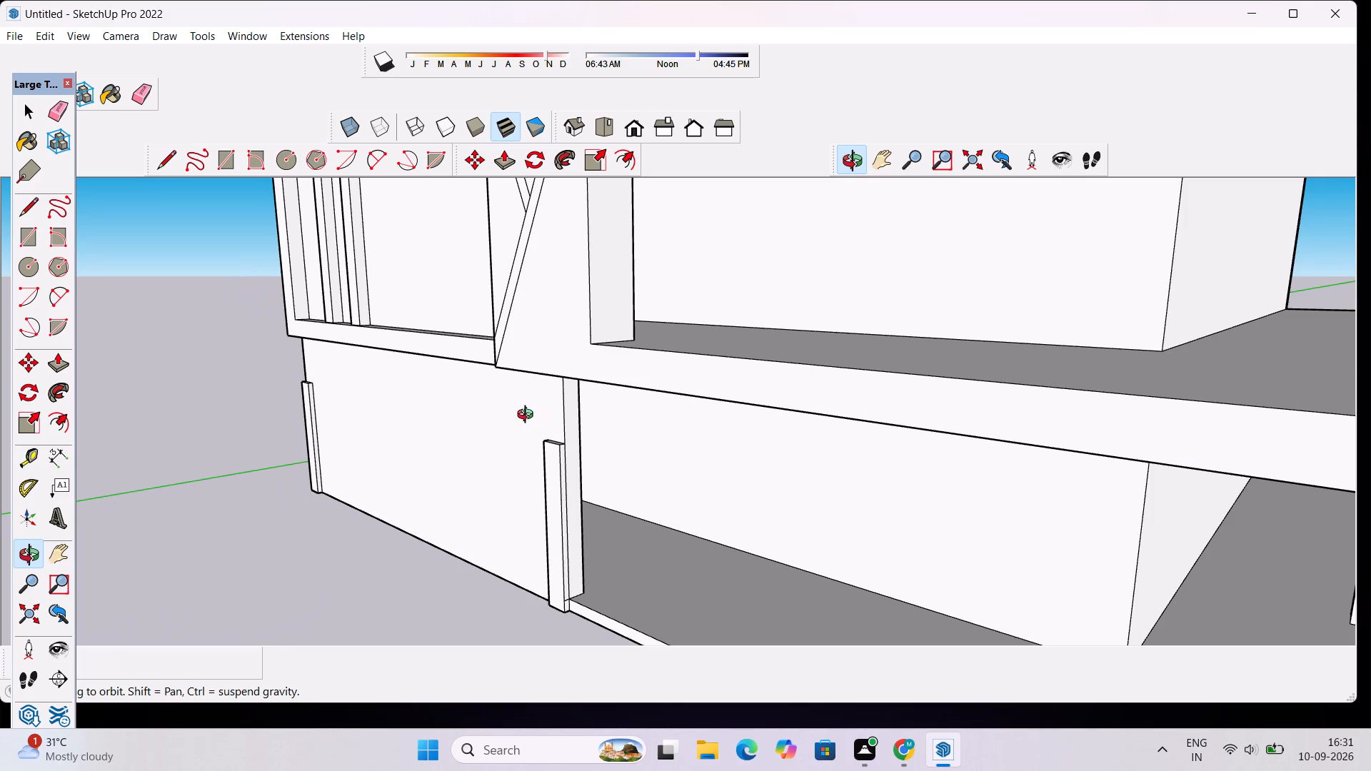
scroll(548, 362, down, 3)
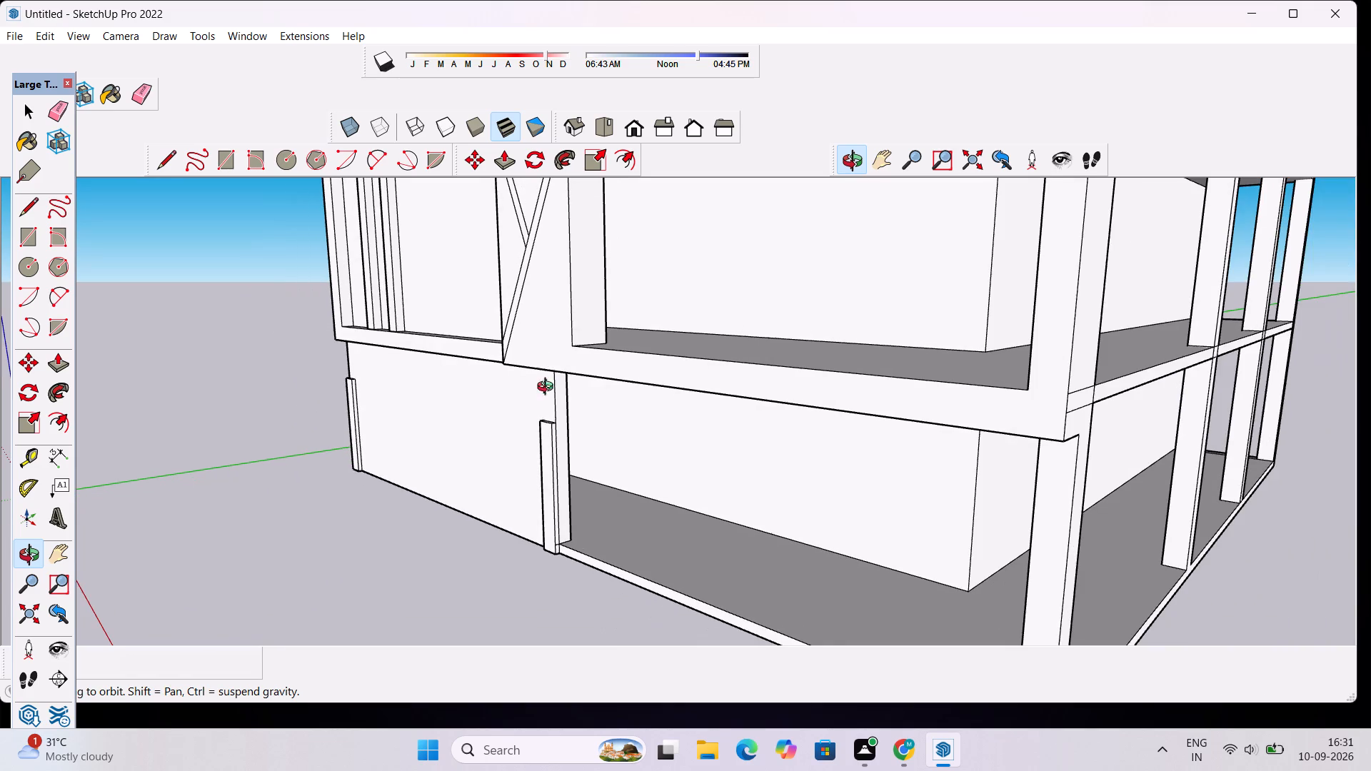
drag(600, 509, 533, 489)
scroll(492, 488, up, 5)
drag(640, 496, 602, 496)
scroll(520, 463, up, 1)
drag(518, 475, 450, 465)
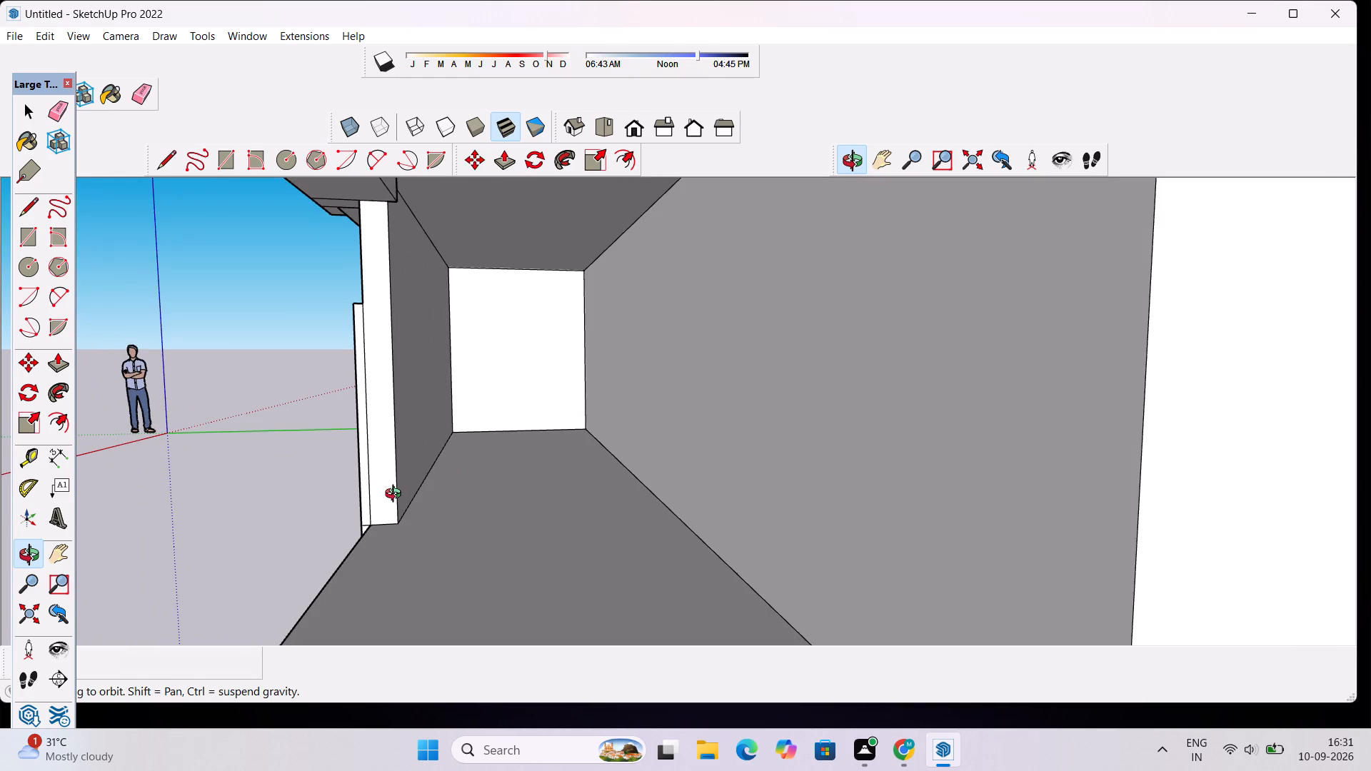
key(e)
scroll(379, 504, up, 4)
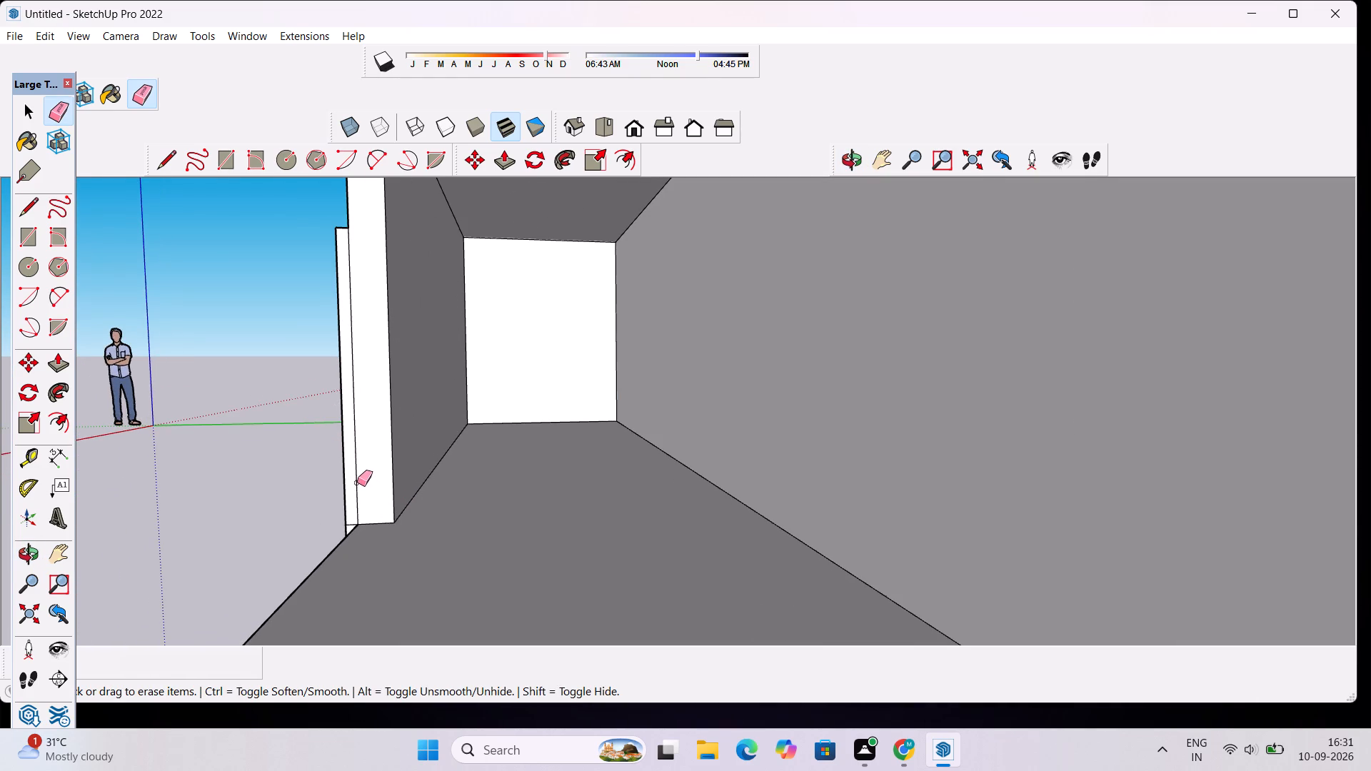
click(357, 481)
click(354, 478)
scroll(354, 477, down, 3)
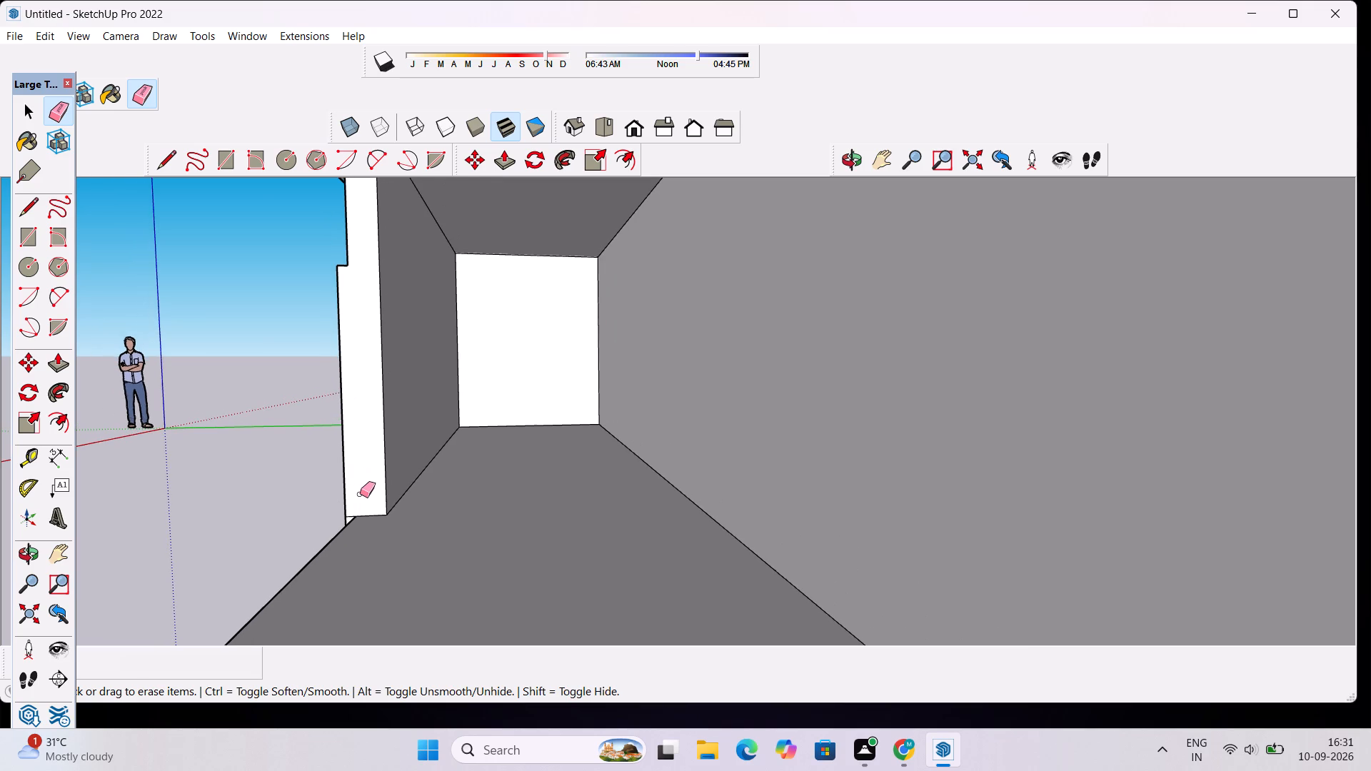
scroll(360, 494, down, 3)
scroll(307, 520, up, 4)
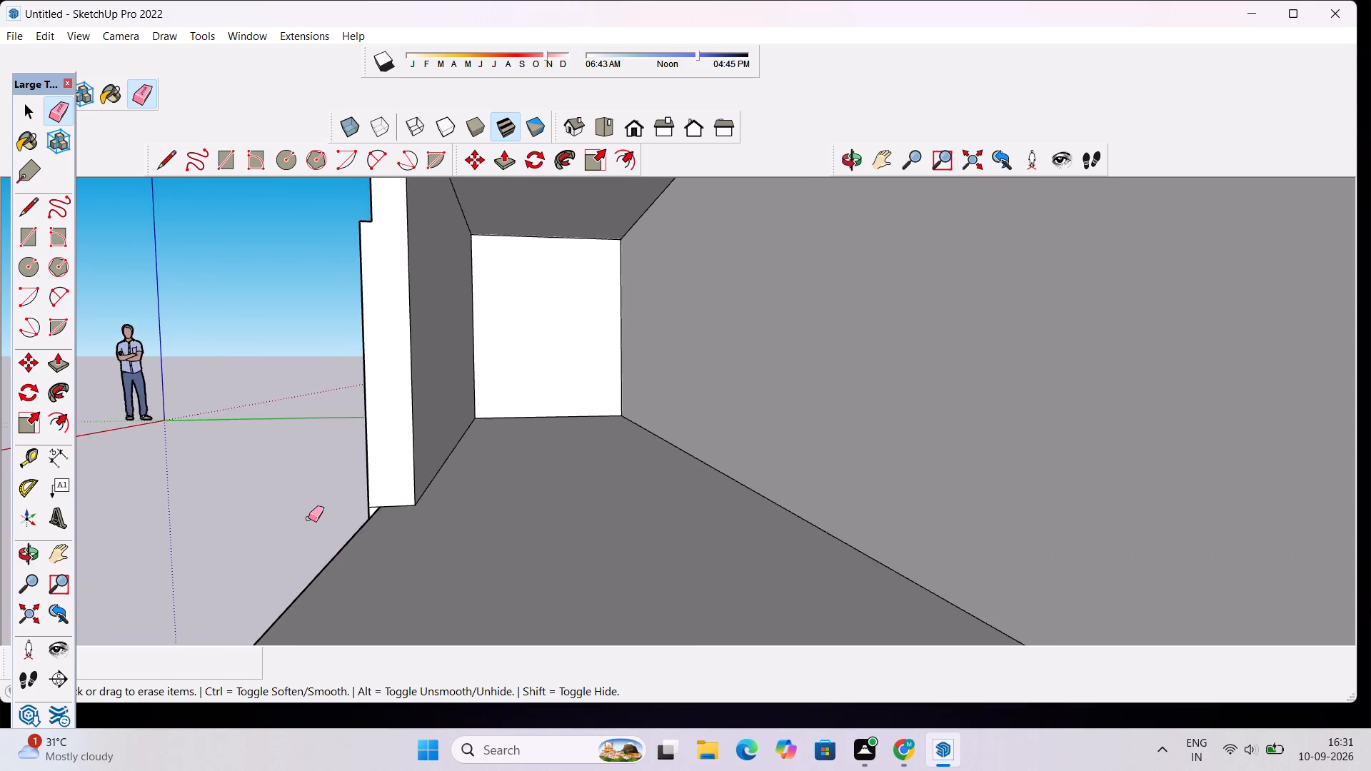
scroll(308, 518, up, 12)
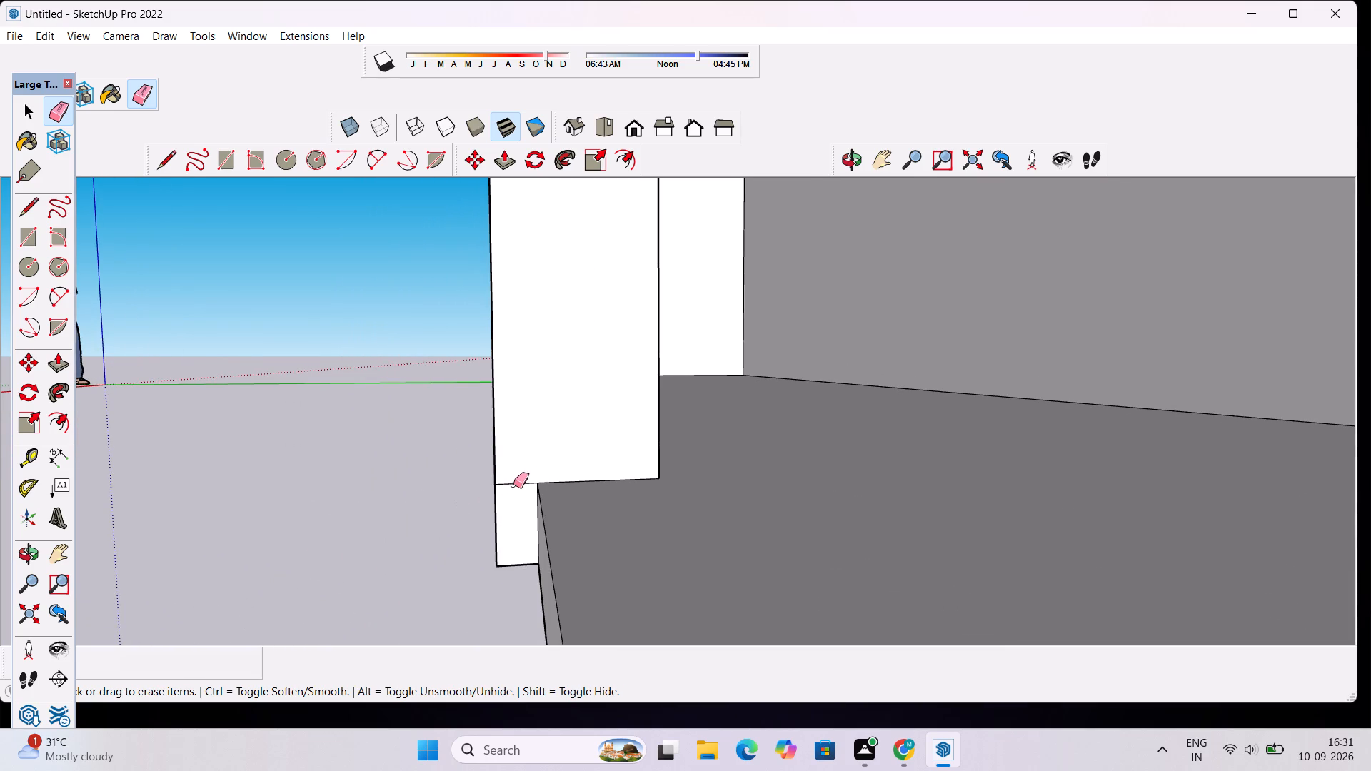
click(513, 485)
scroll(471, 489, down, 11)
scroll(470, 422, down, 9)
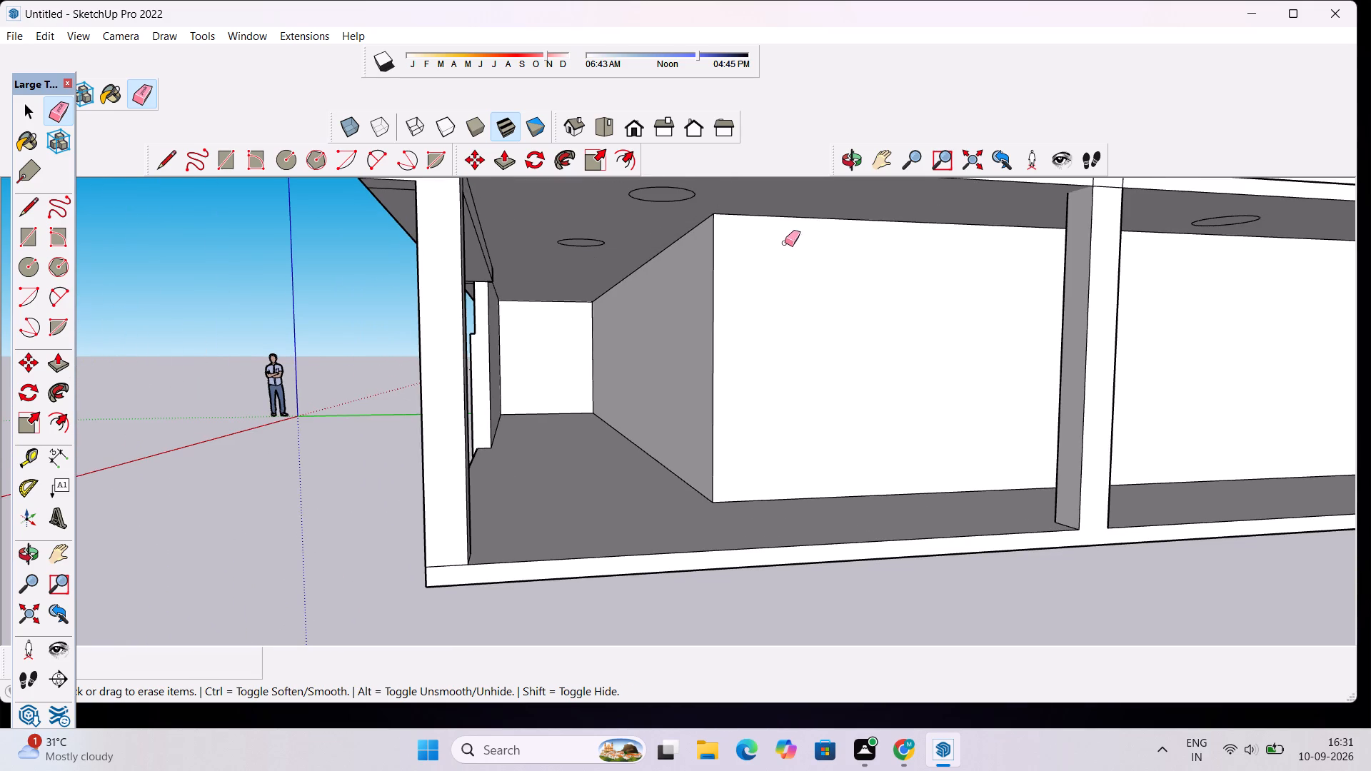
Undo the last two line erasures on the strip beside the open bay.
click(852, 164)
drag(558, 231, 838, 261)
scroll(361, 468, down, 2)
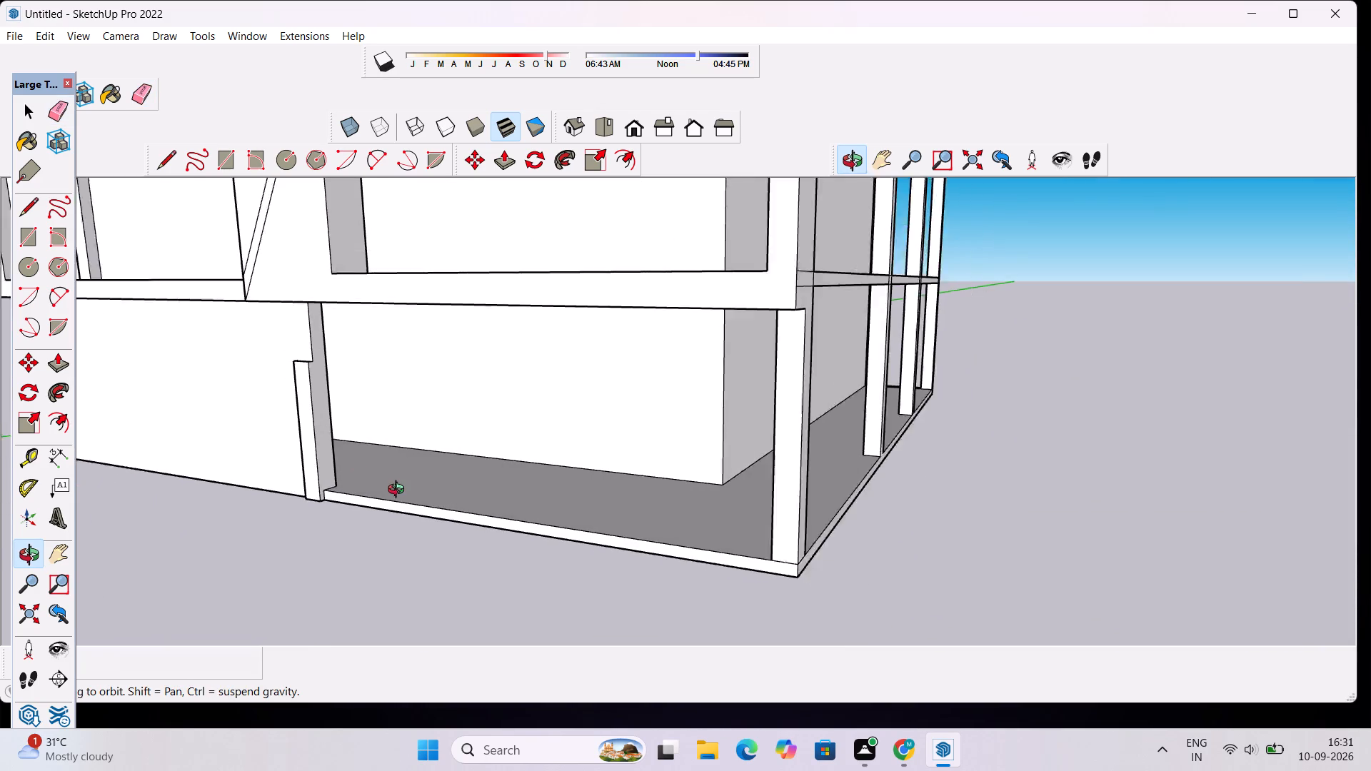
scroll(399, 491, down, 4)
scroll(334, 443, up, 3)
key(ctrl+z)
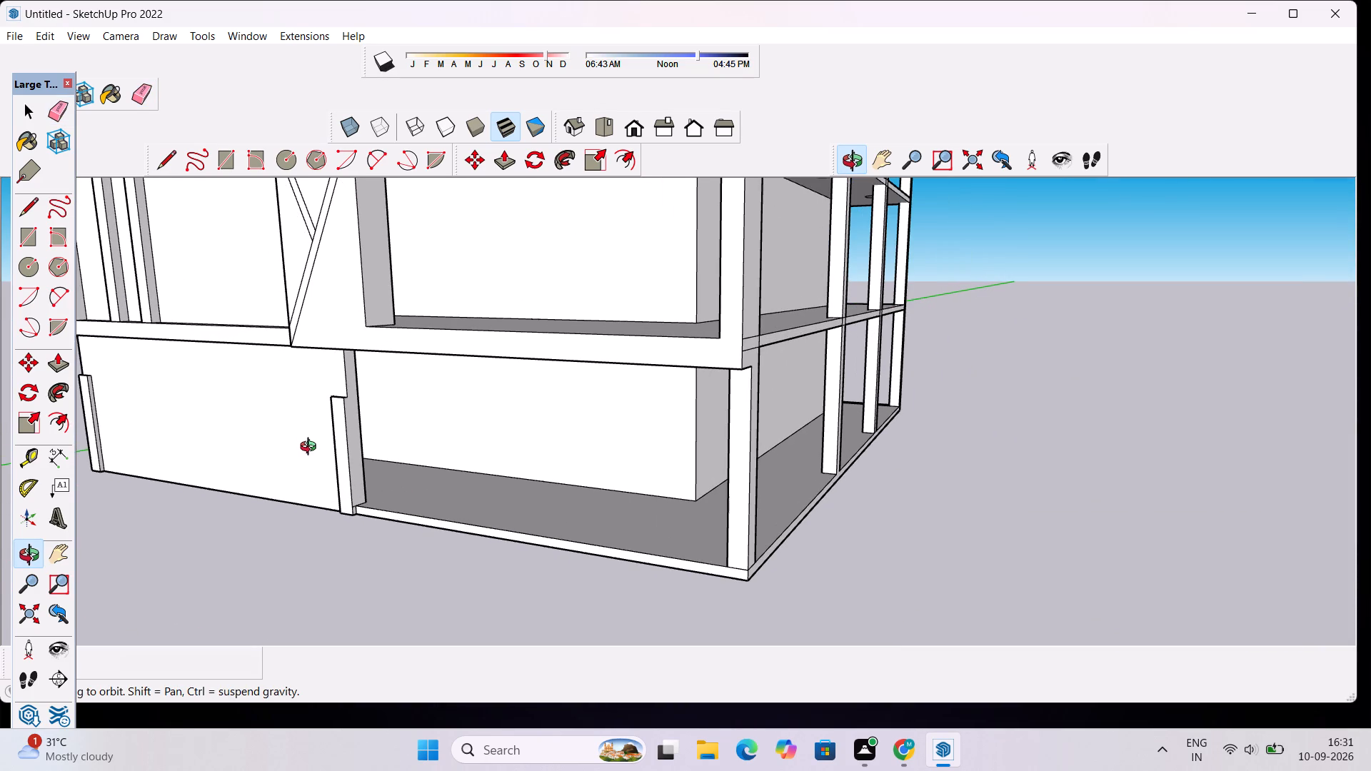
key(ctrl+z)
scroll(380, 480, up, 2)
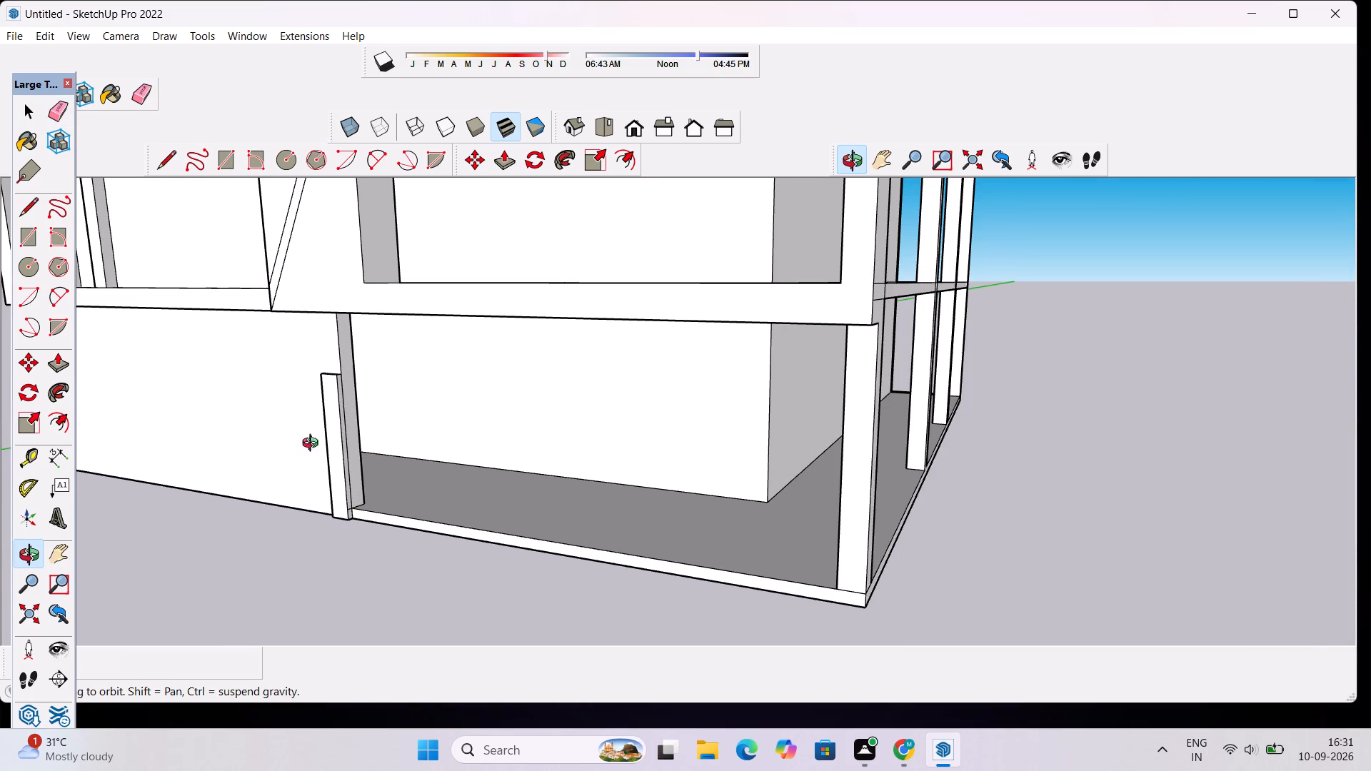
Draw a short vertical line across the slab edge at the front corner column's foot and erase the horizontal line between column and slab.
scroll(553, 418, down, 5)
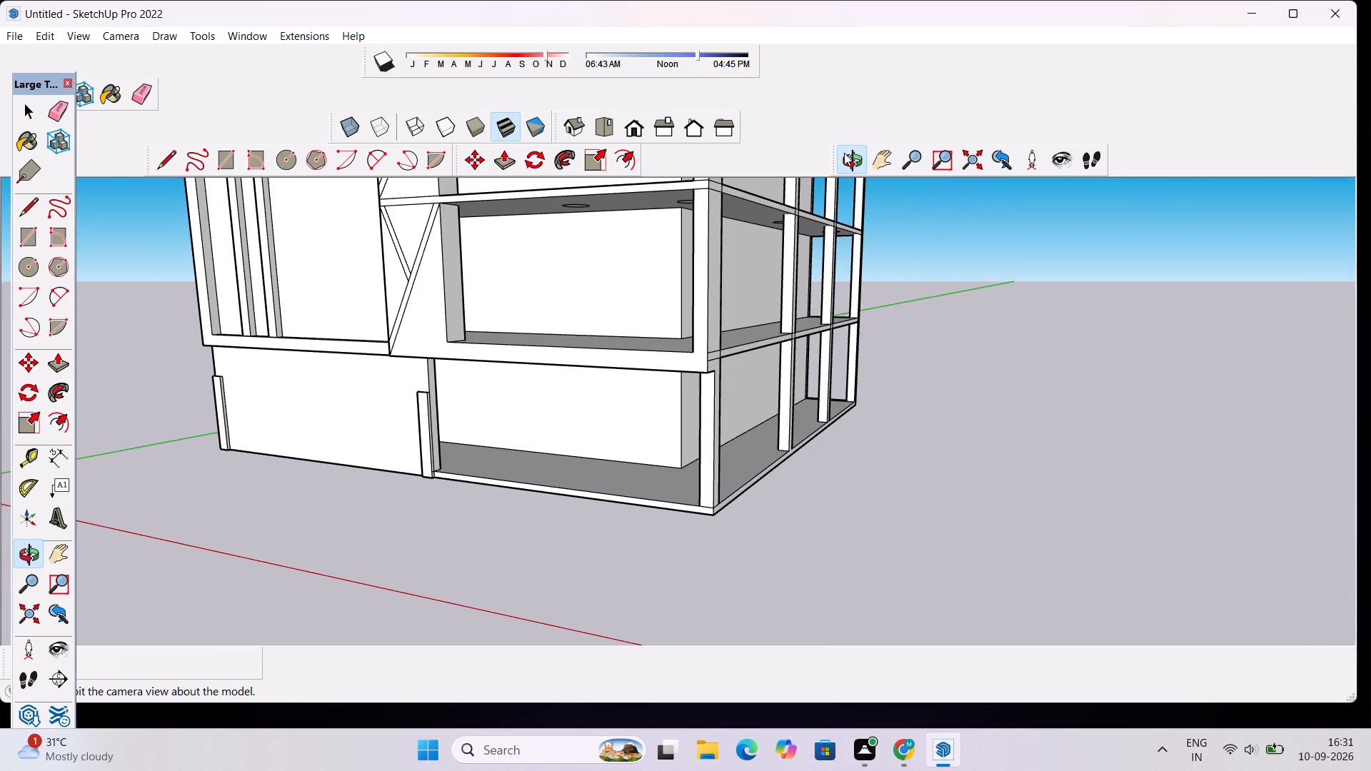
click(851, 154)
drag(758, 256, 838, 242)
scroll(838, 359, down, 5)
drag(797, 439, 851, 457)
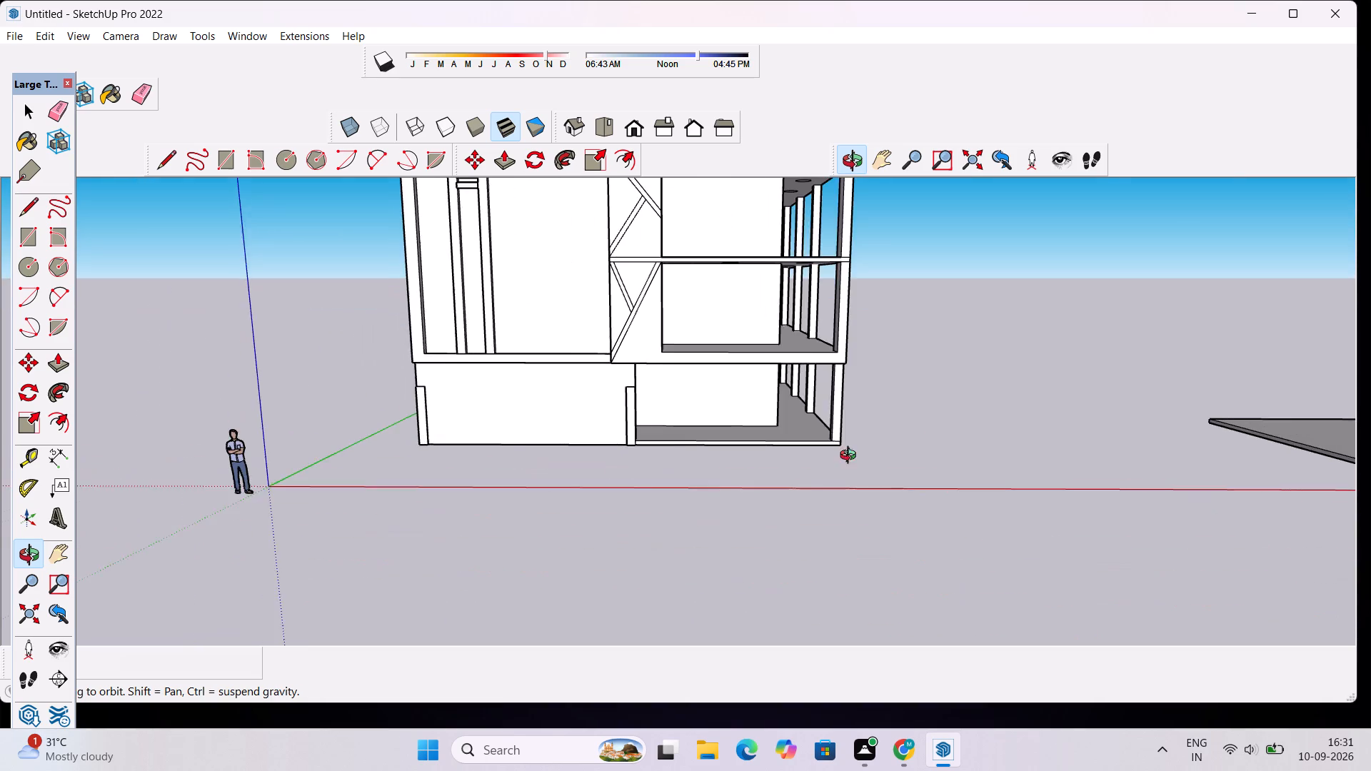
drag(851, 457, 870, 457)
scroll(862, 397, up, 7)
scroll(855, 458, up, 3)
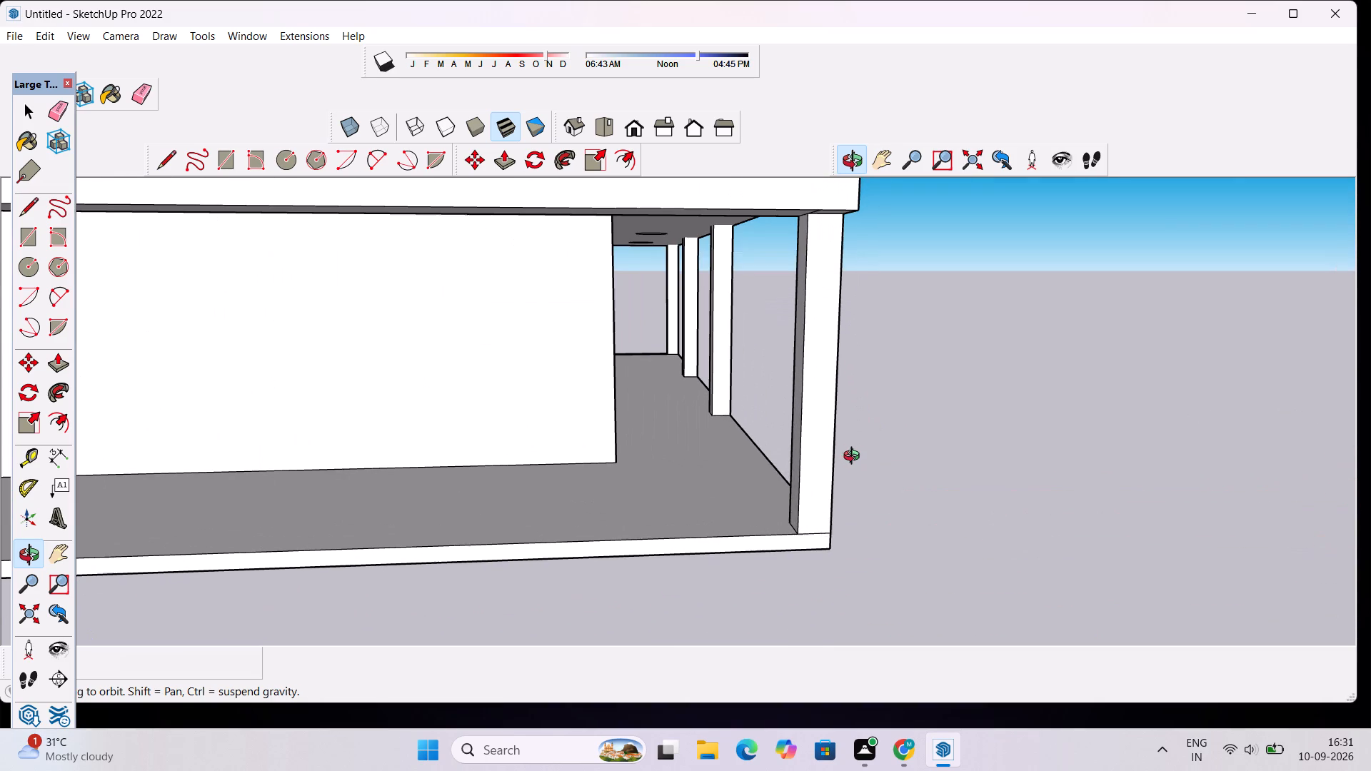
key(space)
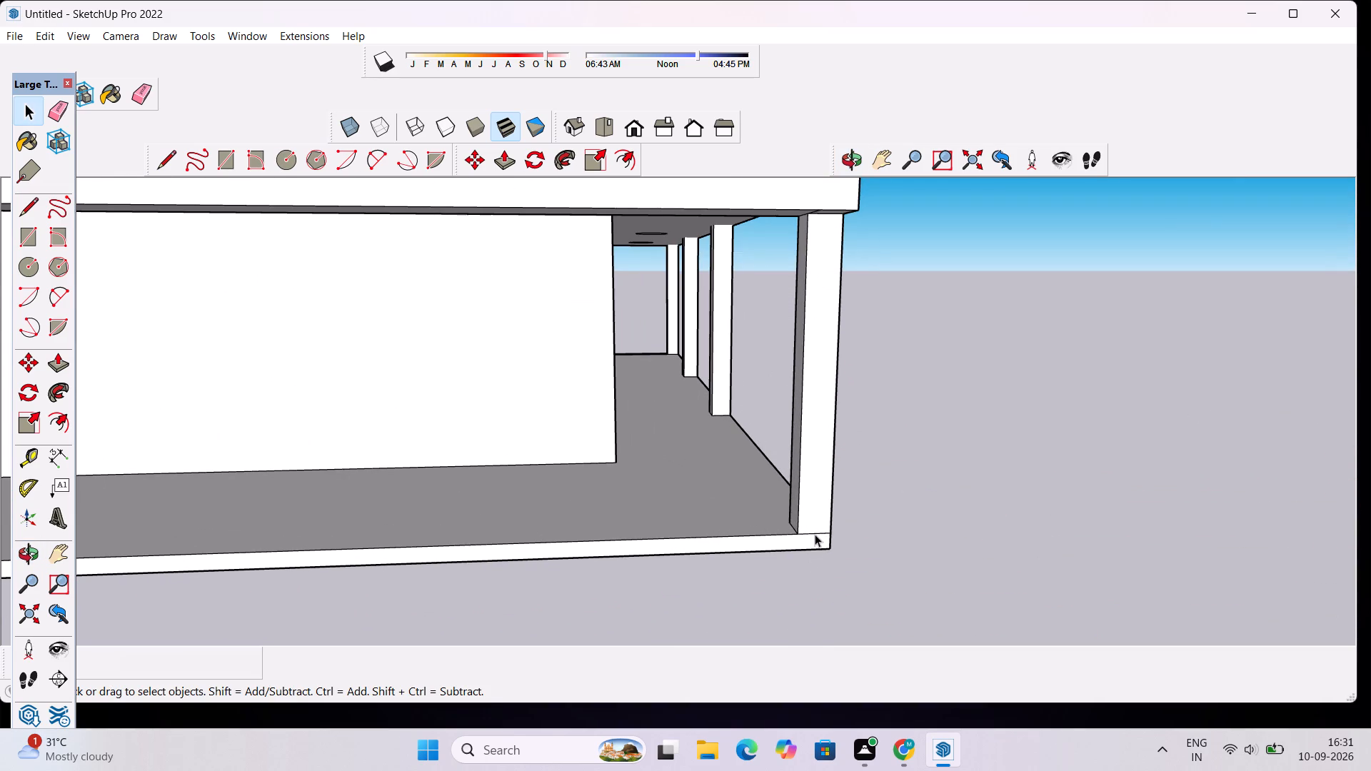
key(l)
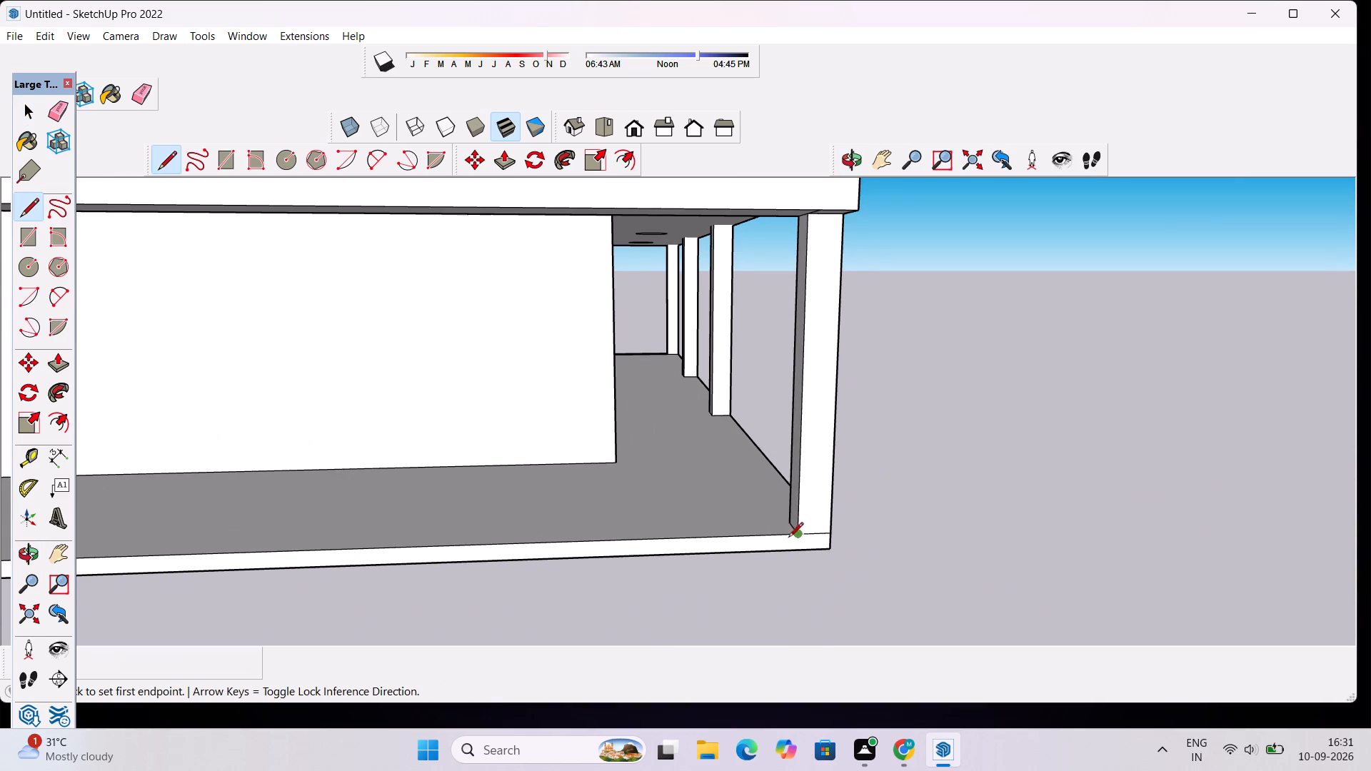
scroll(811, 569, up, 6)
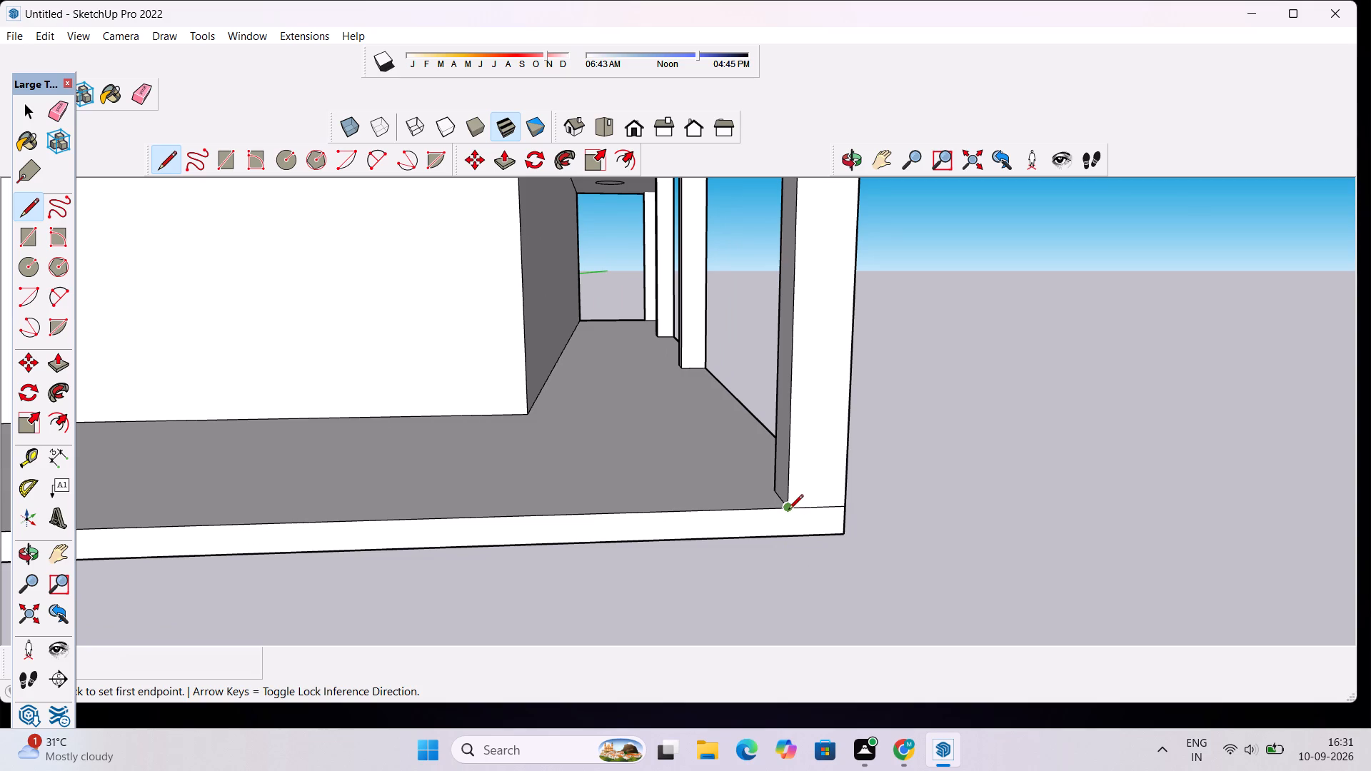
click(787, 510)
click(784, 537)
key(space)
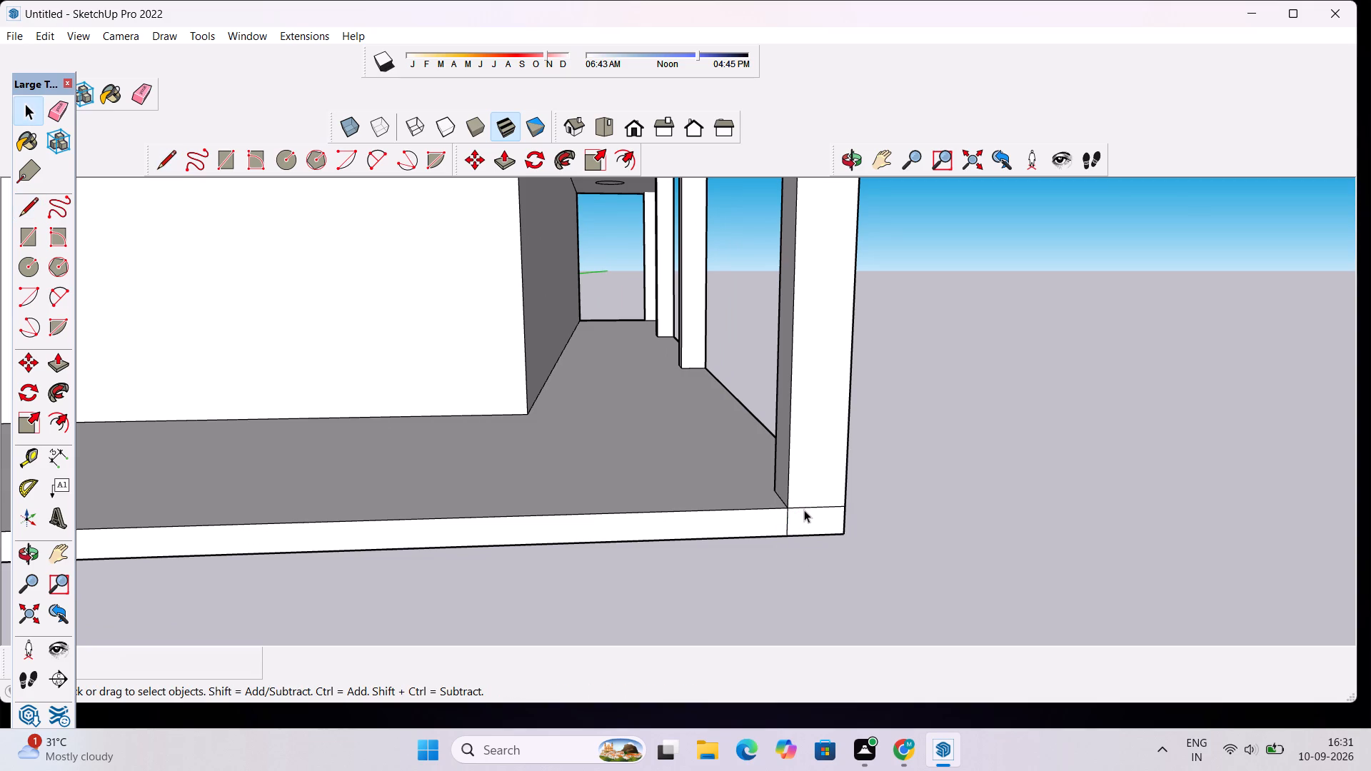
click(804, 510)
key(Delete)
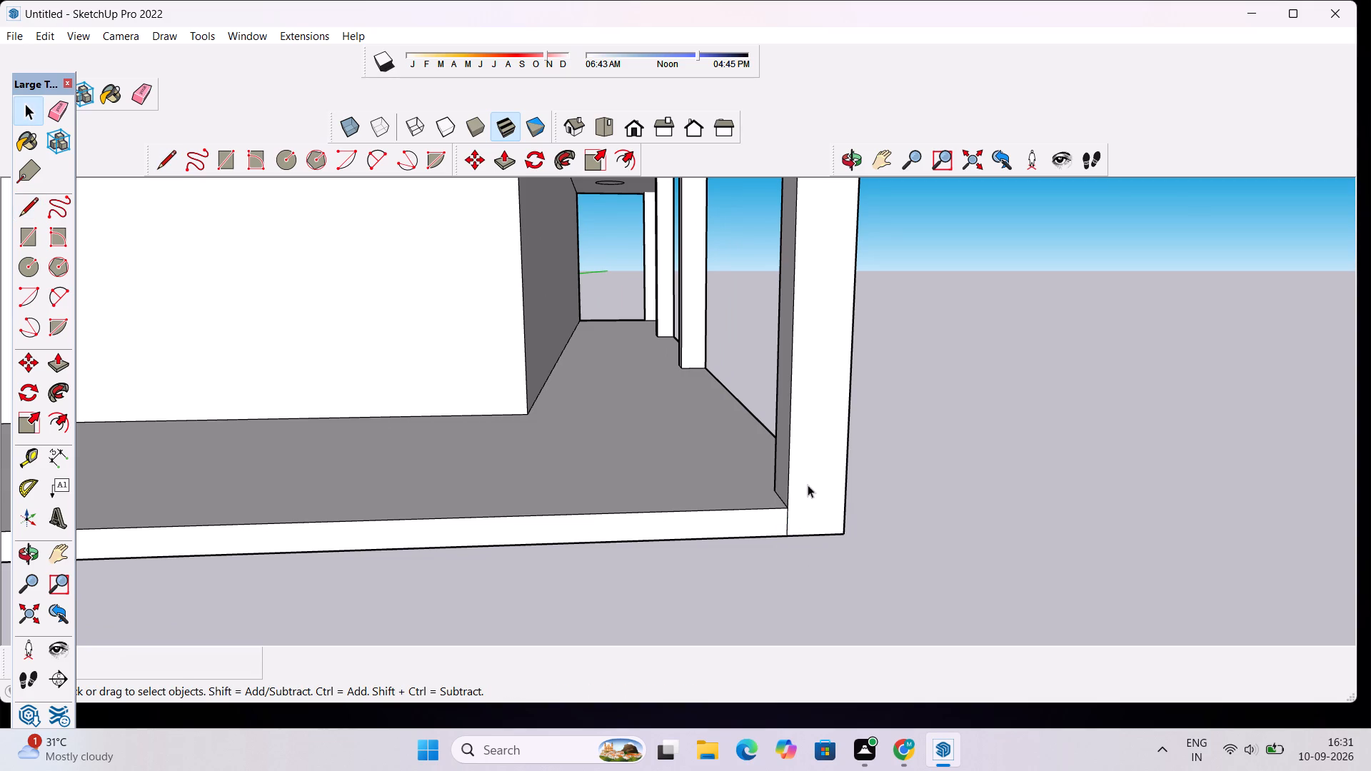
Draw a horizontal line across the corner column's front face, level with the top of the strip beside the open bay.
click(808, 485)
scroll(808, 485, down, 14)
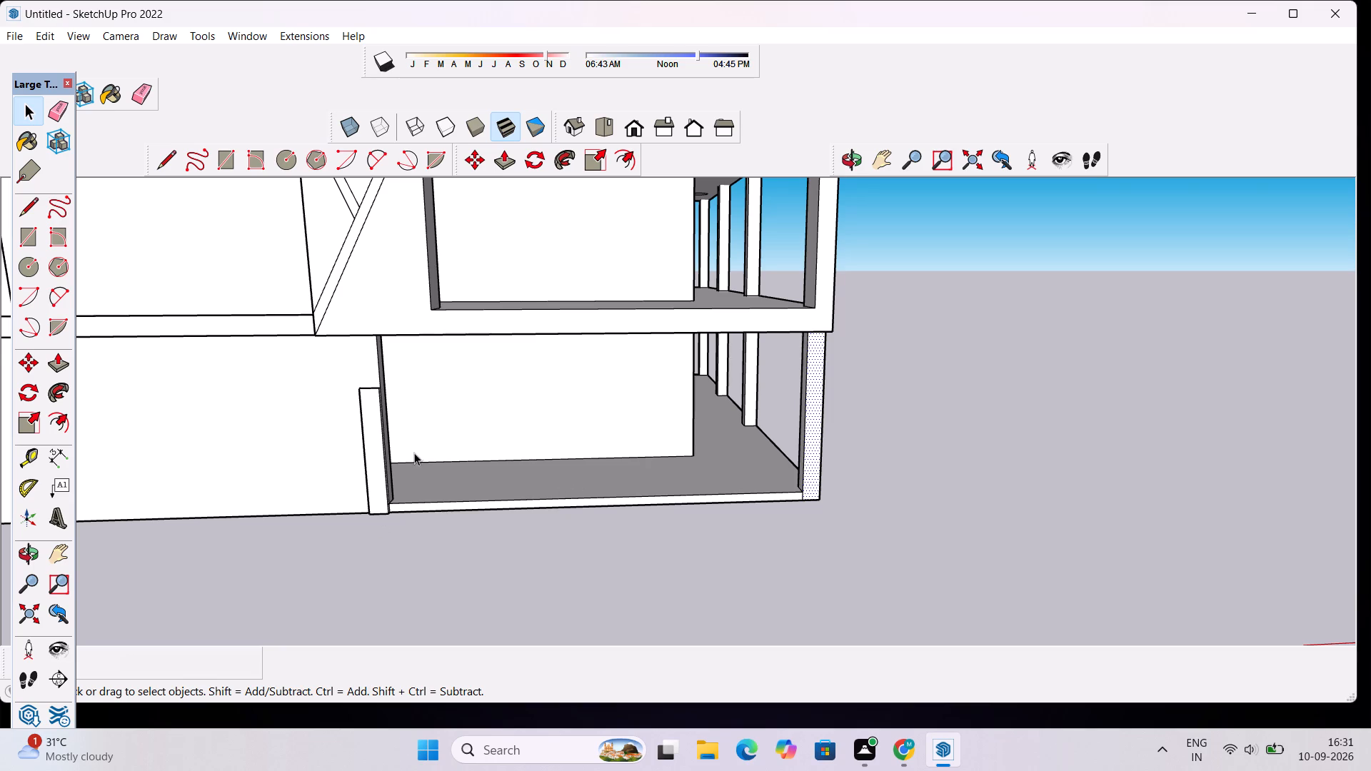
key(l)
scroll(513, 396, up, 6)
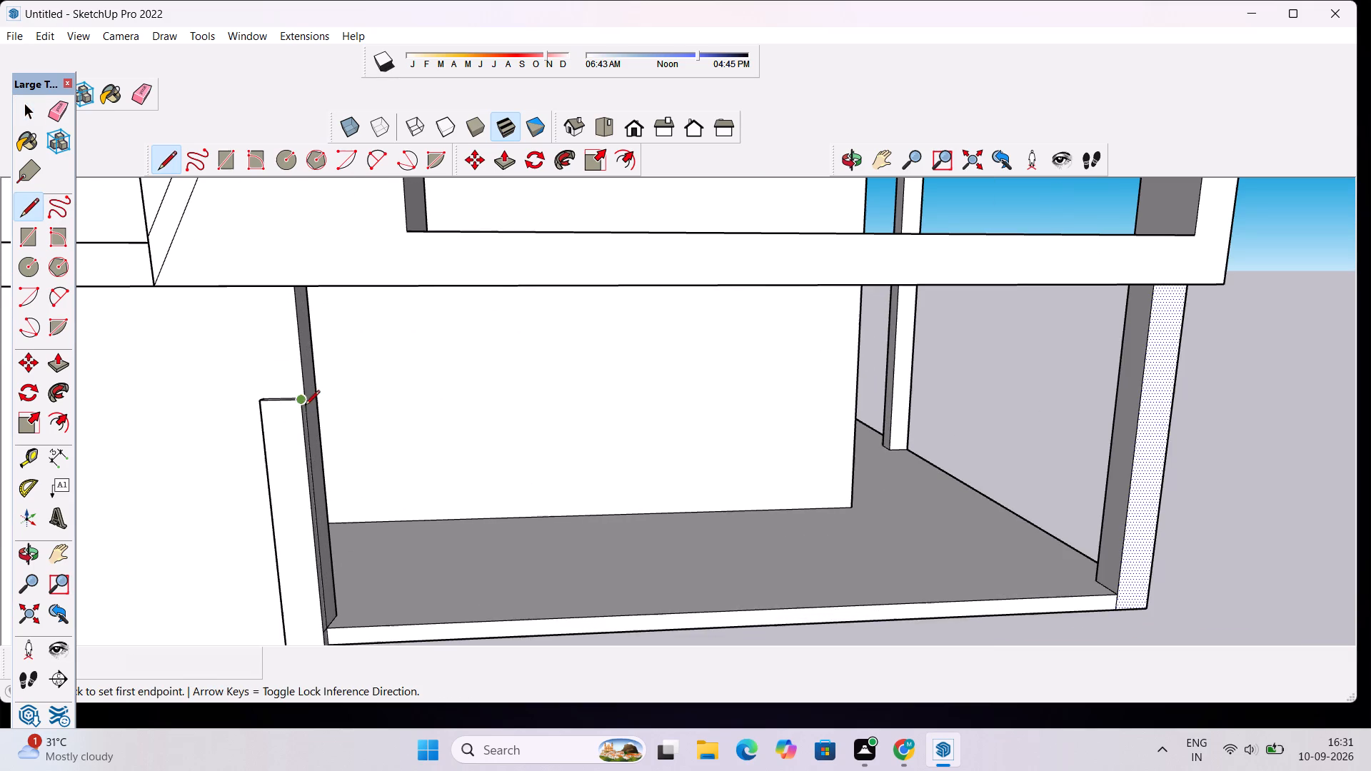
scroll(321, 400, up, 6)
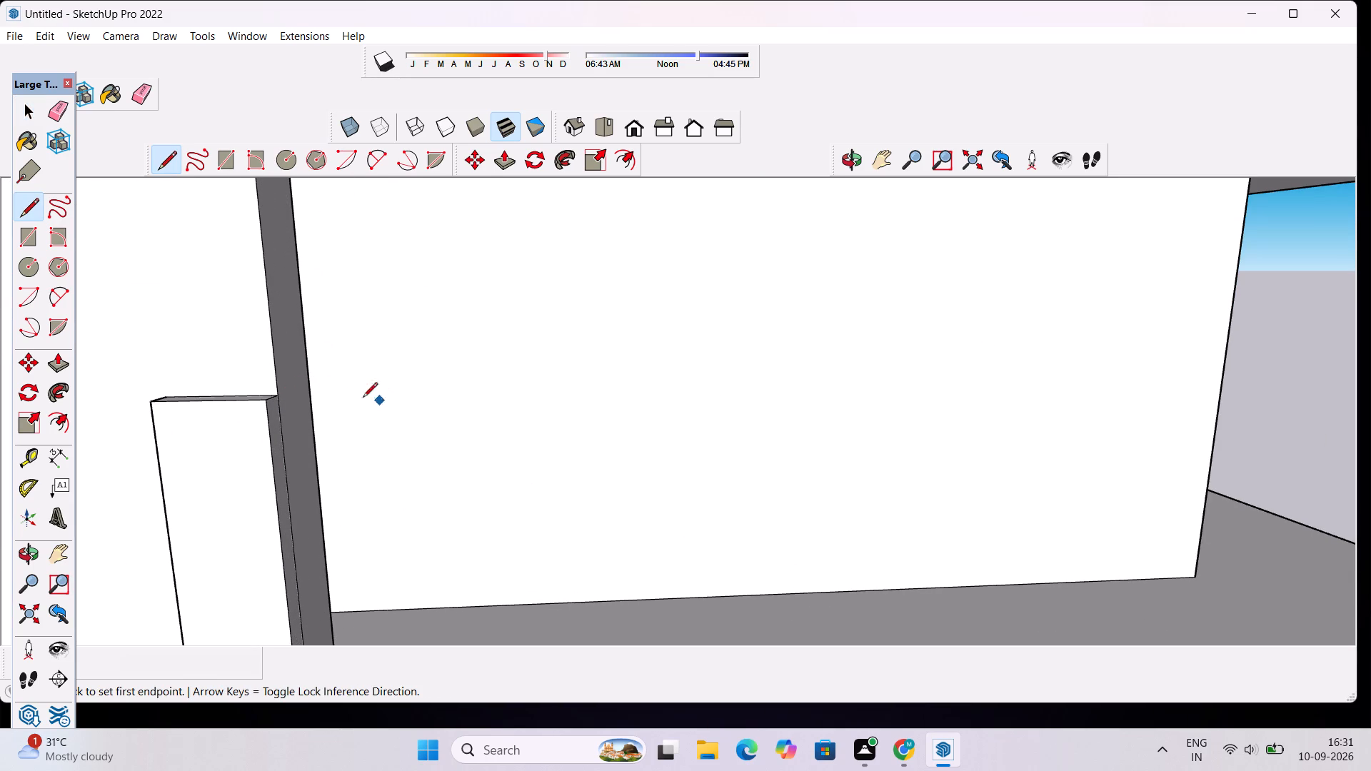
scroll(307, 393, down, 3)
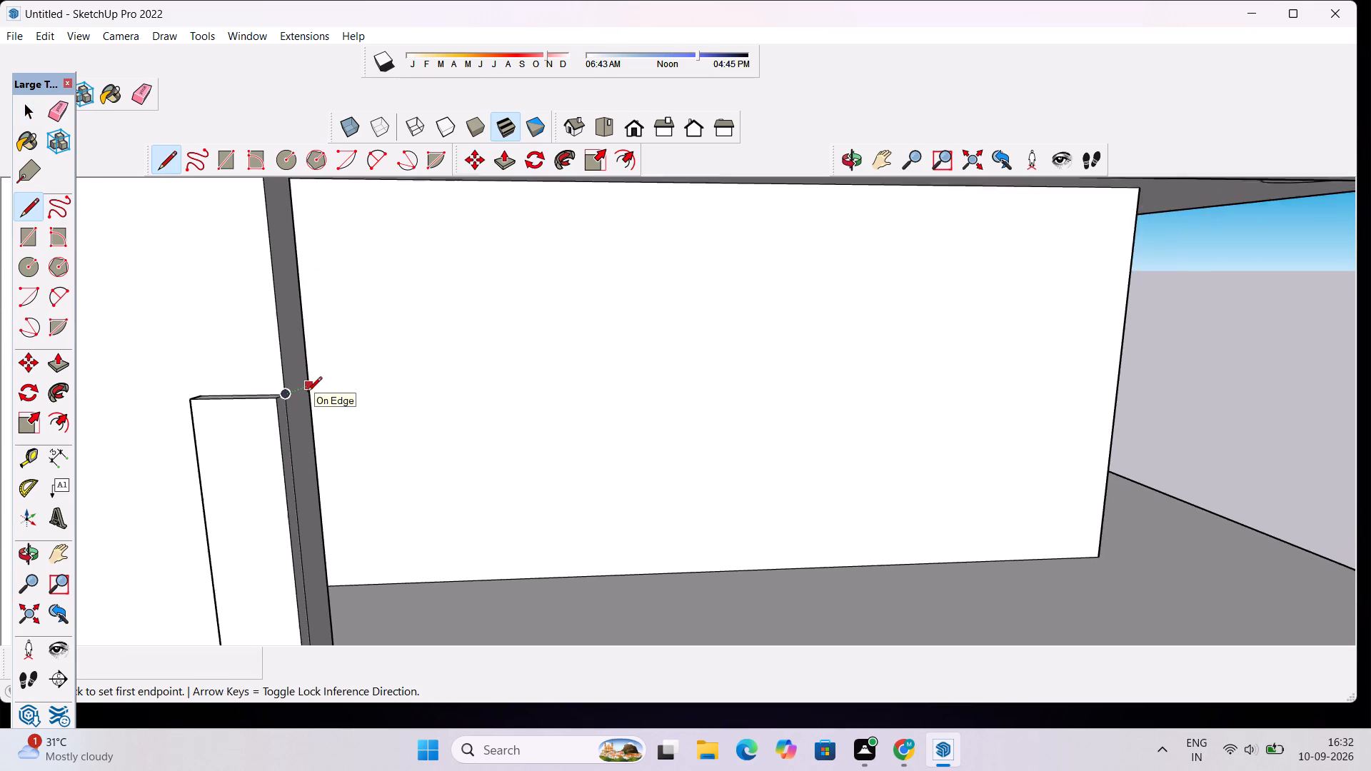
scroll(307, 393, down, 12)
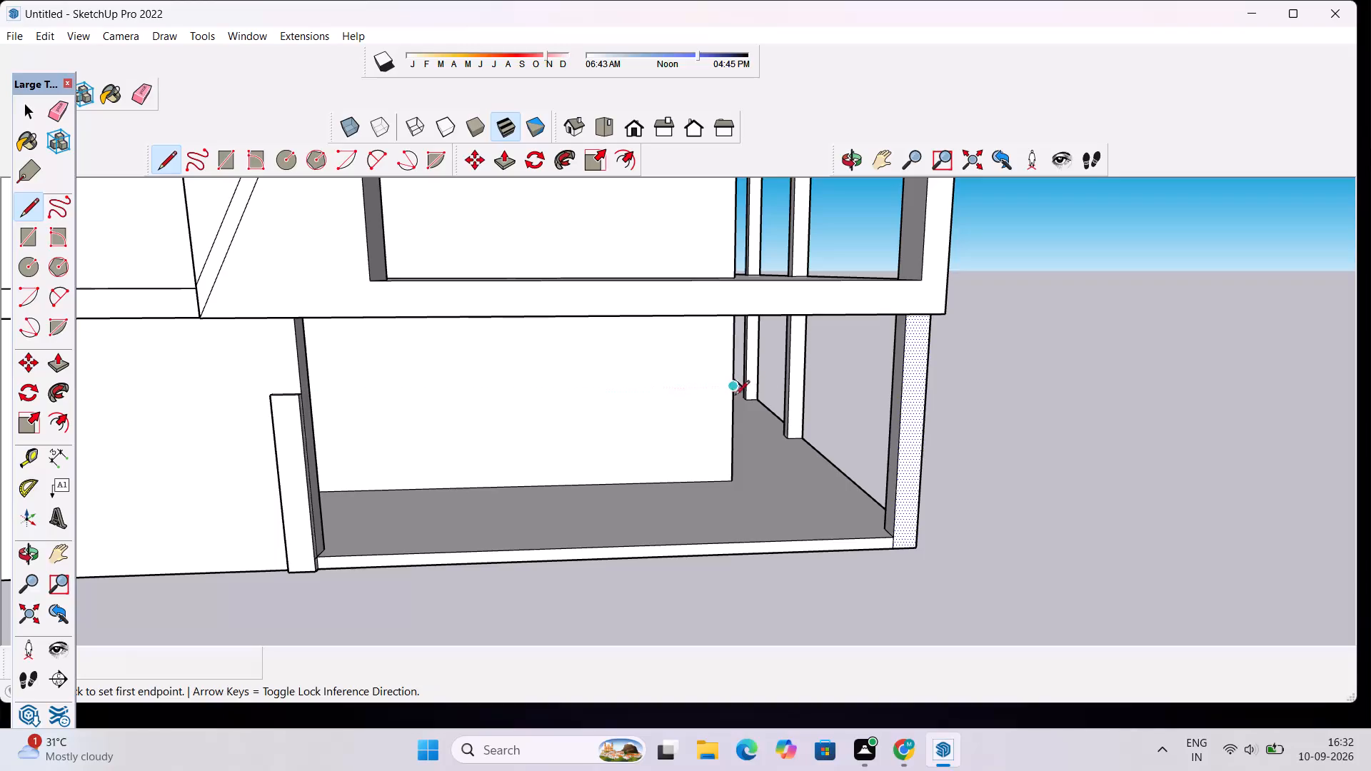
click(902, 389)
click(930, 390)
key(space)
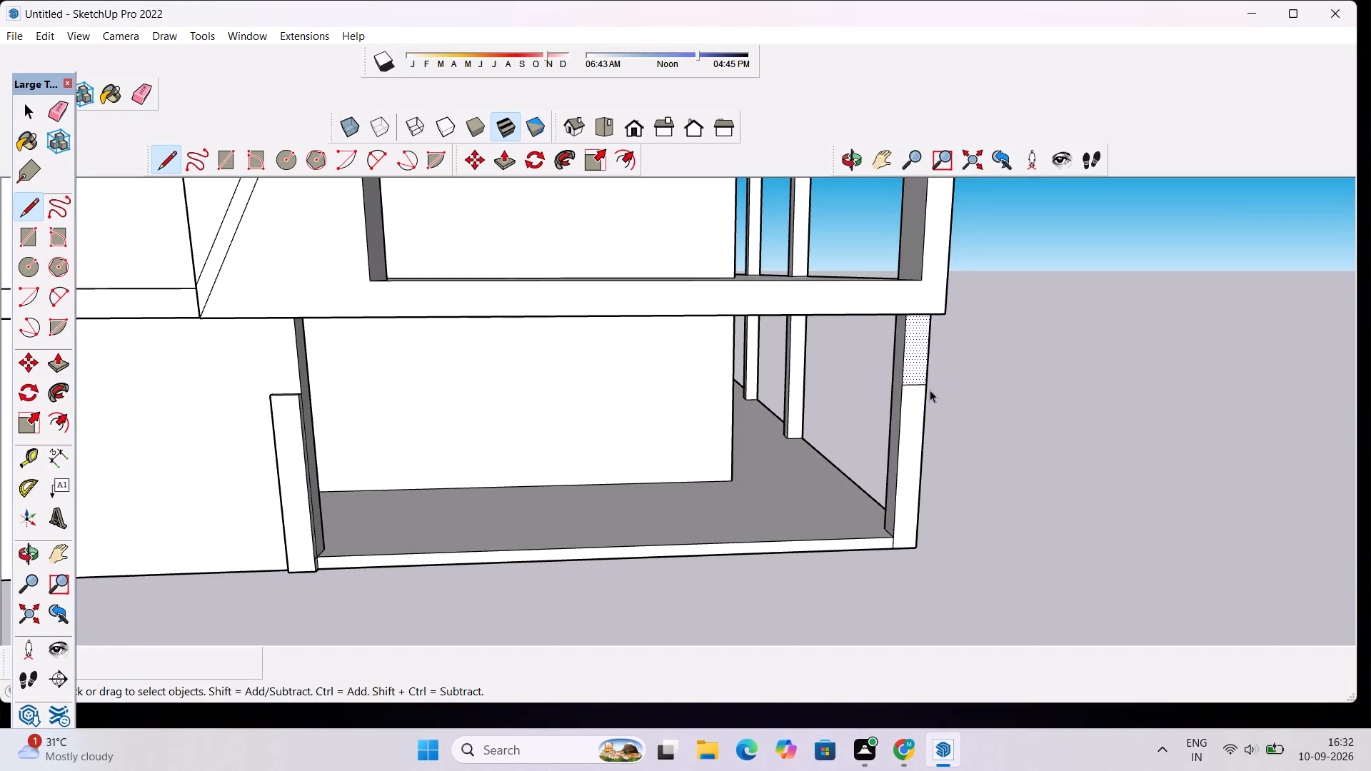
Push/Pull the lower part of the corner column's front face outward 3" to align with the strip beside the open bay.
click(909, 414)
key(p)
click(909, 414)
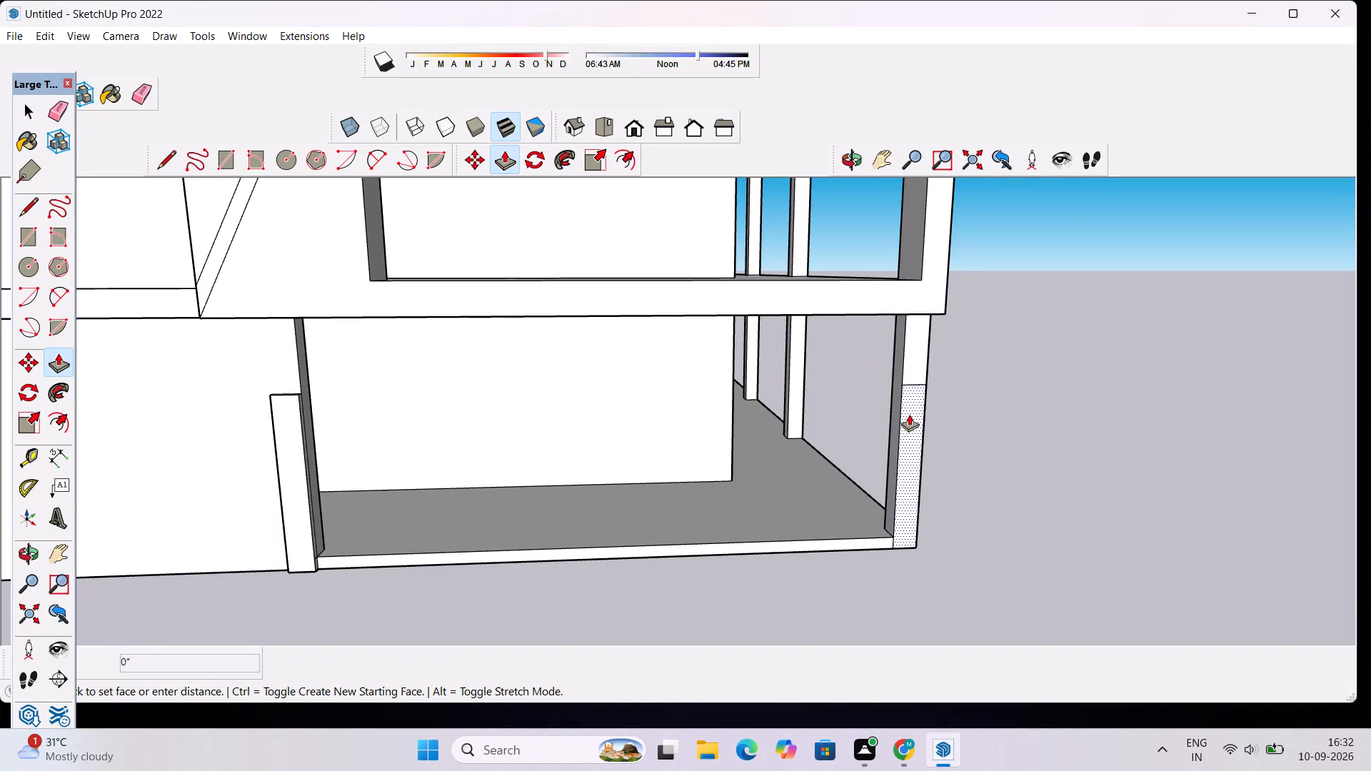
click(291, 430)
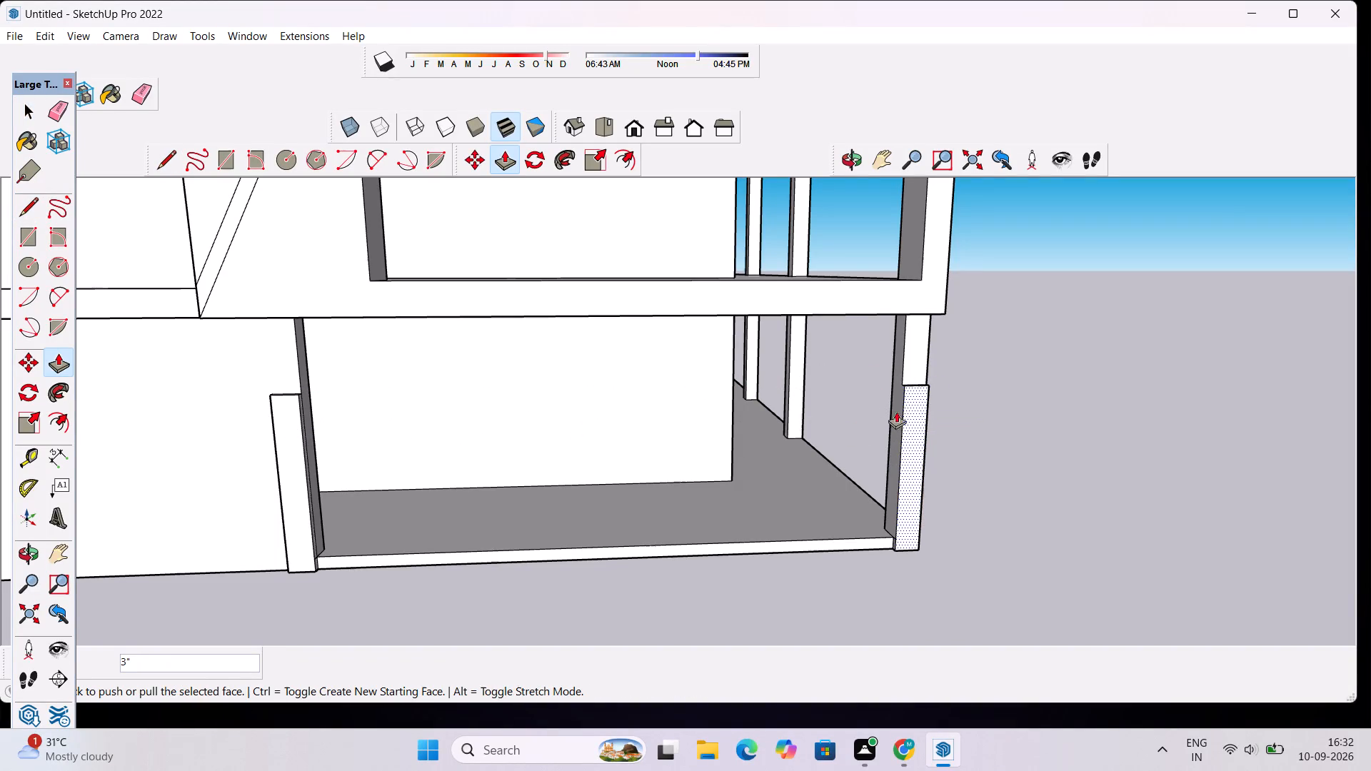
key(space)
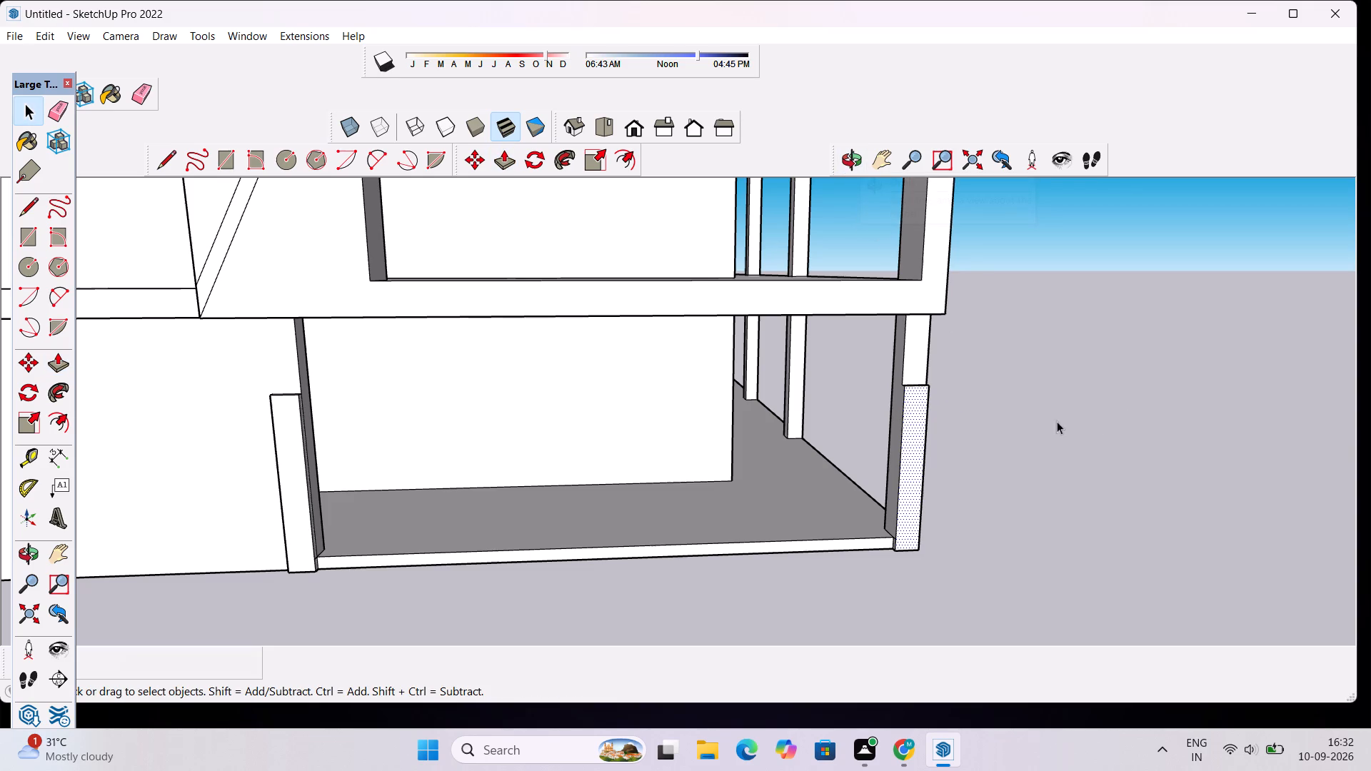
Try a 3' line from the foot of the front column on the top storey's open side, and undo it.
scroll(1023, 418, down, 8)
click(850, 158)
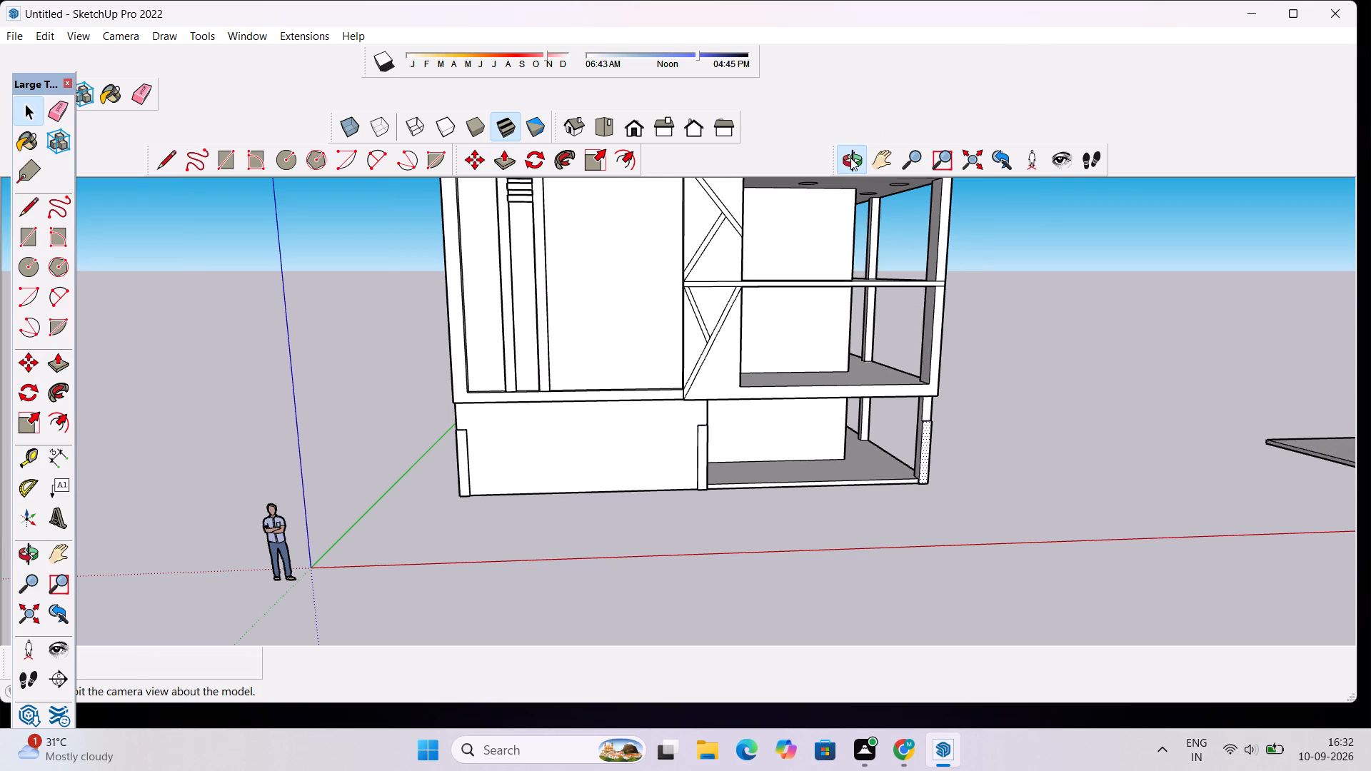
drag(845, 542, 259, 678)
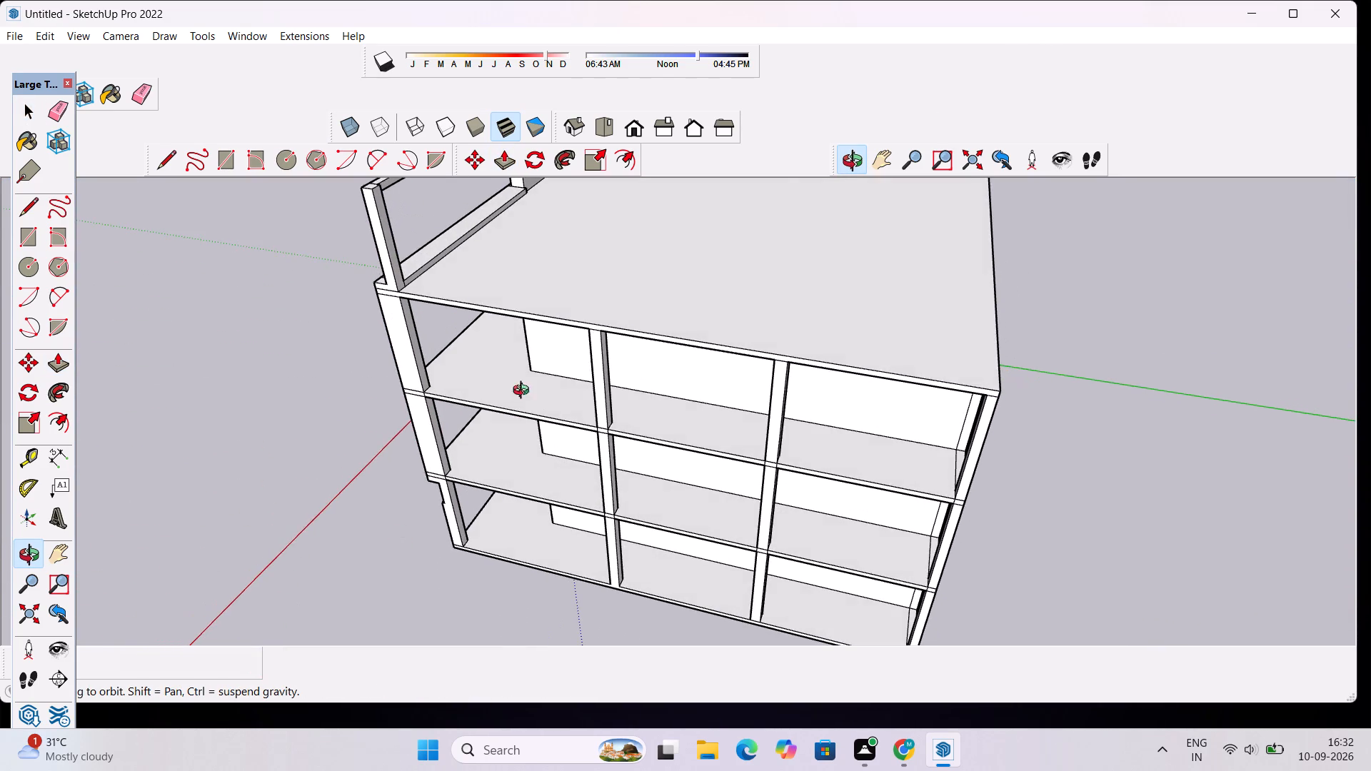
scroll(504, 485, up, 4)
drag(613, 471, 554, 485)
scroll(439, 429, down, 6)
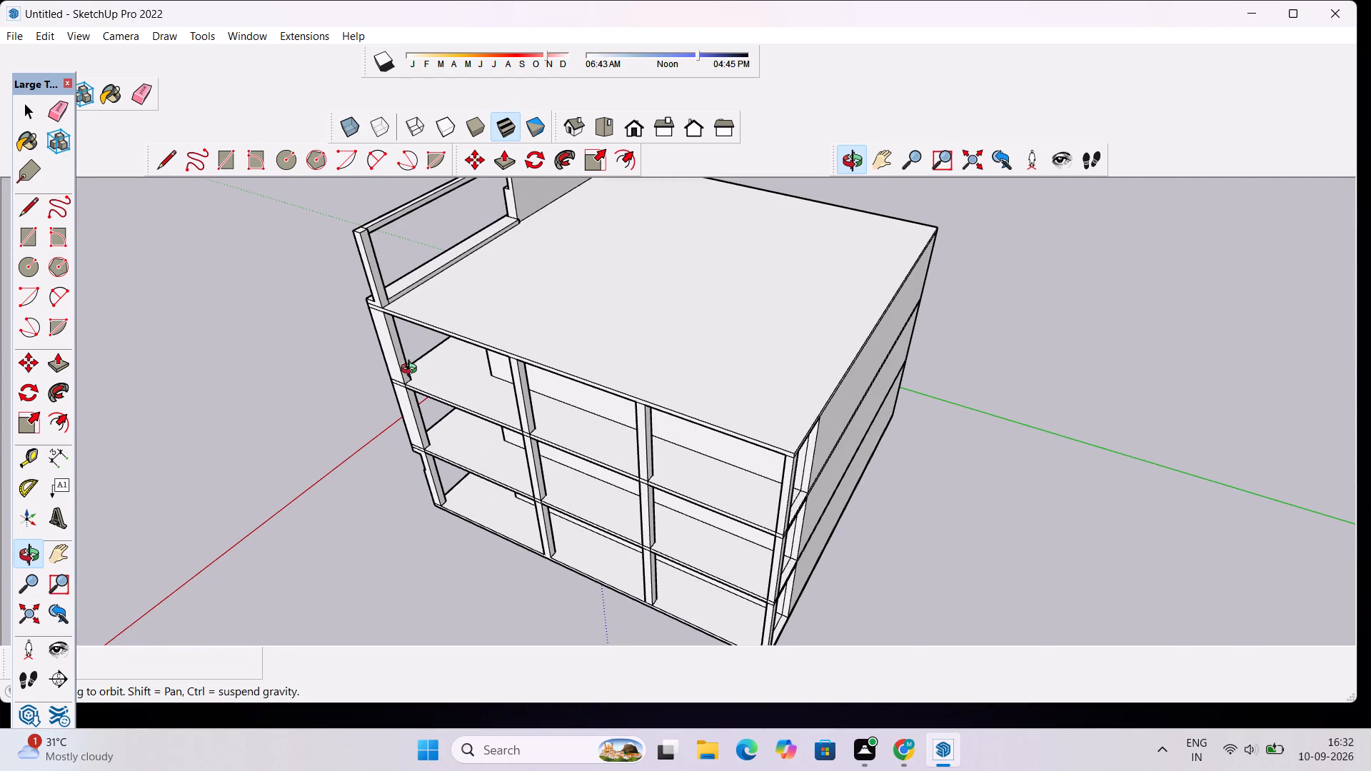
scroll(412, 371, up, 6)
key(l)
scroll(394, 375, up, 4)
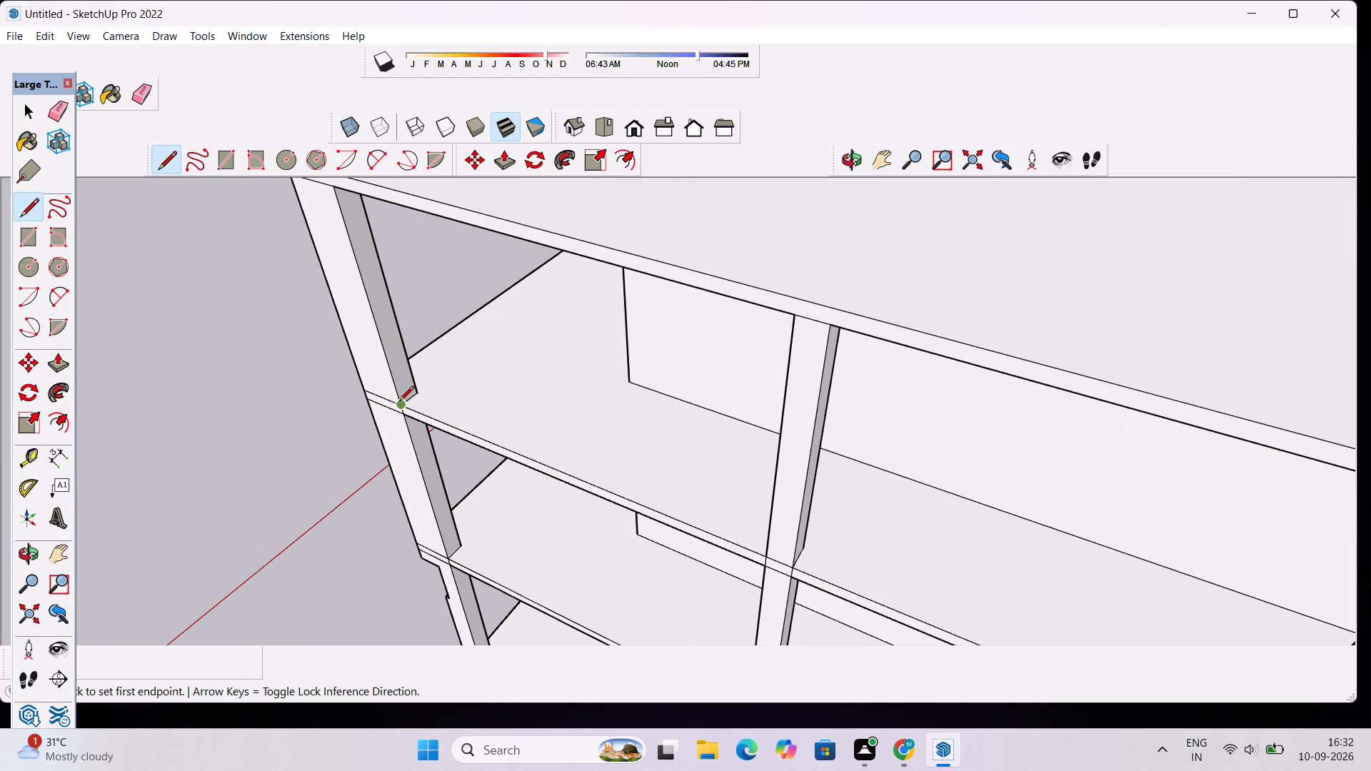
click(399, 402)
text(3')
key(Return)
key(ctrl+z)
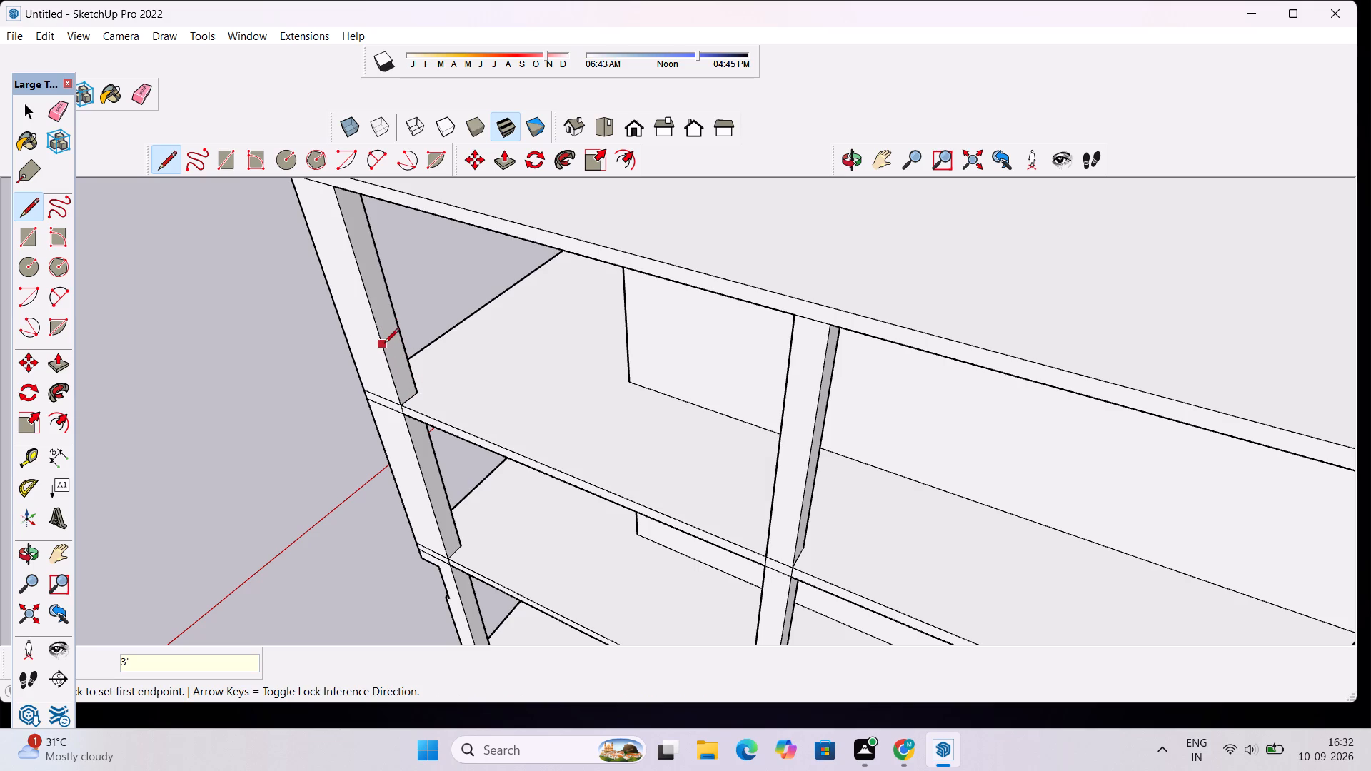
Draw a horizontal line across the top storey's open side, from the front column edge's midpoint to the rear column's edge.
click(371, 310)
scroll(423, 321, down, 11)
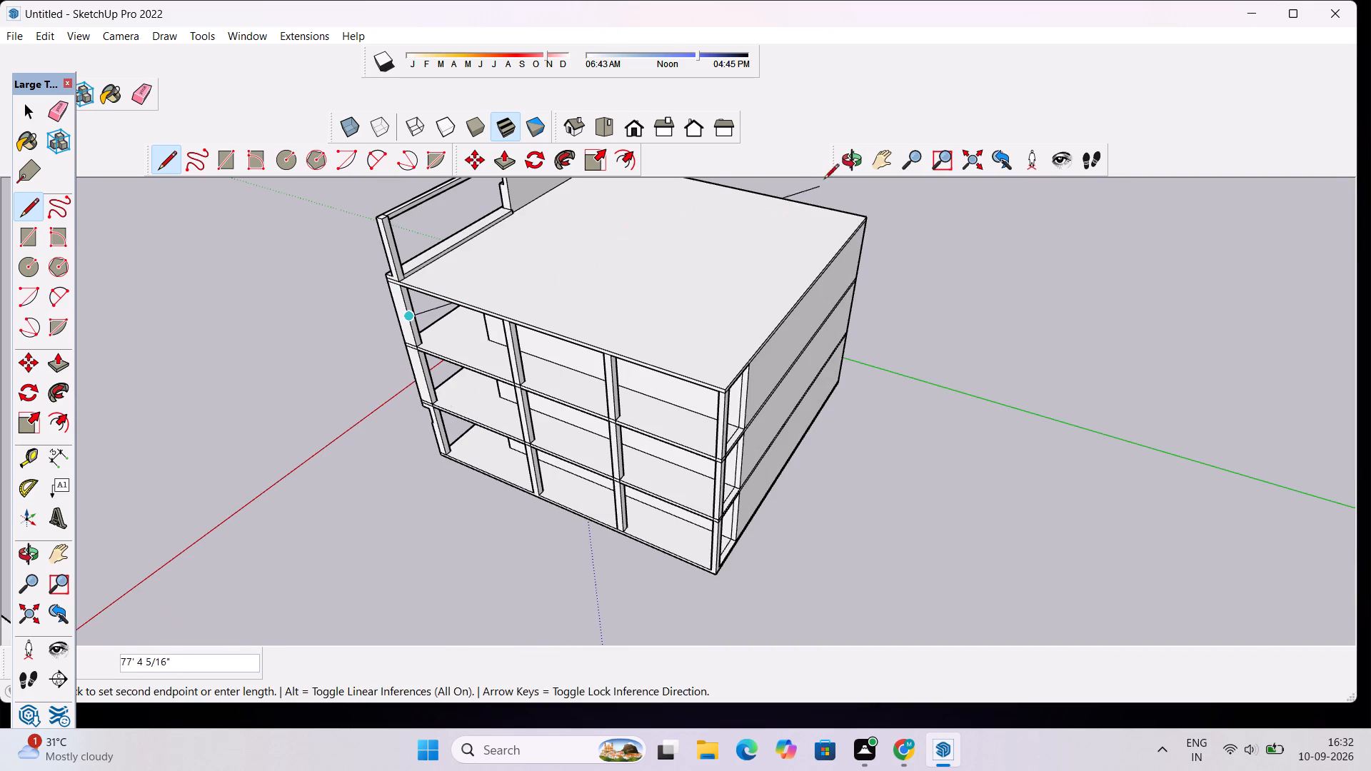
click(842, 166)
drag(789, 203, 900, 123)
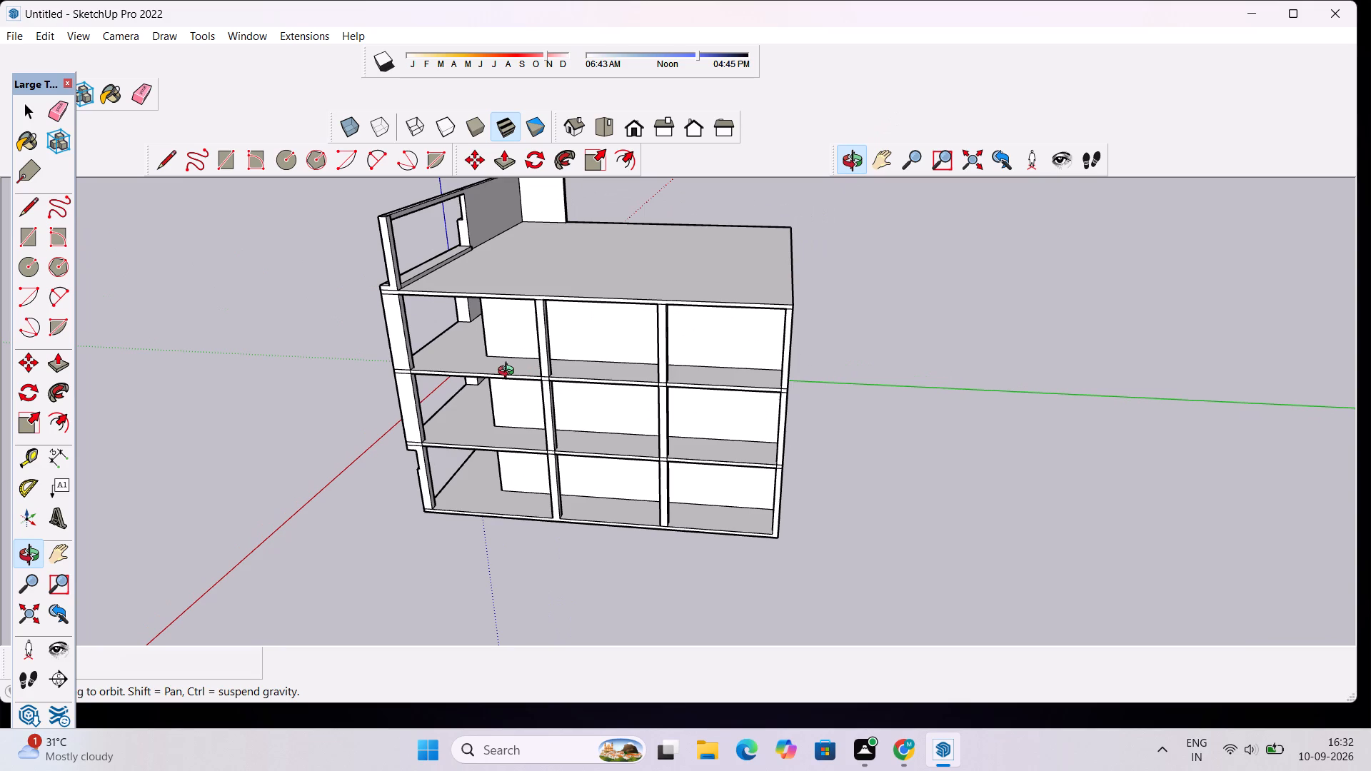
scroll(423, 363, up, 9)
key(l)
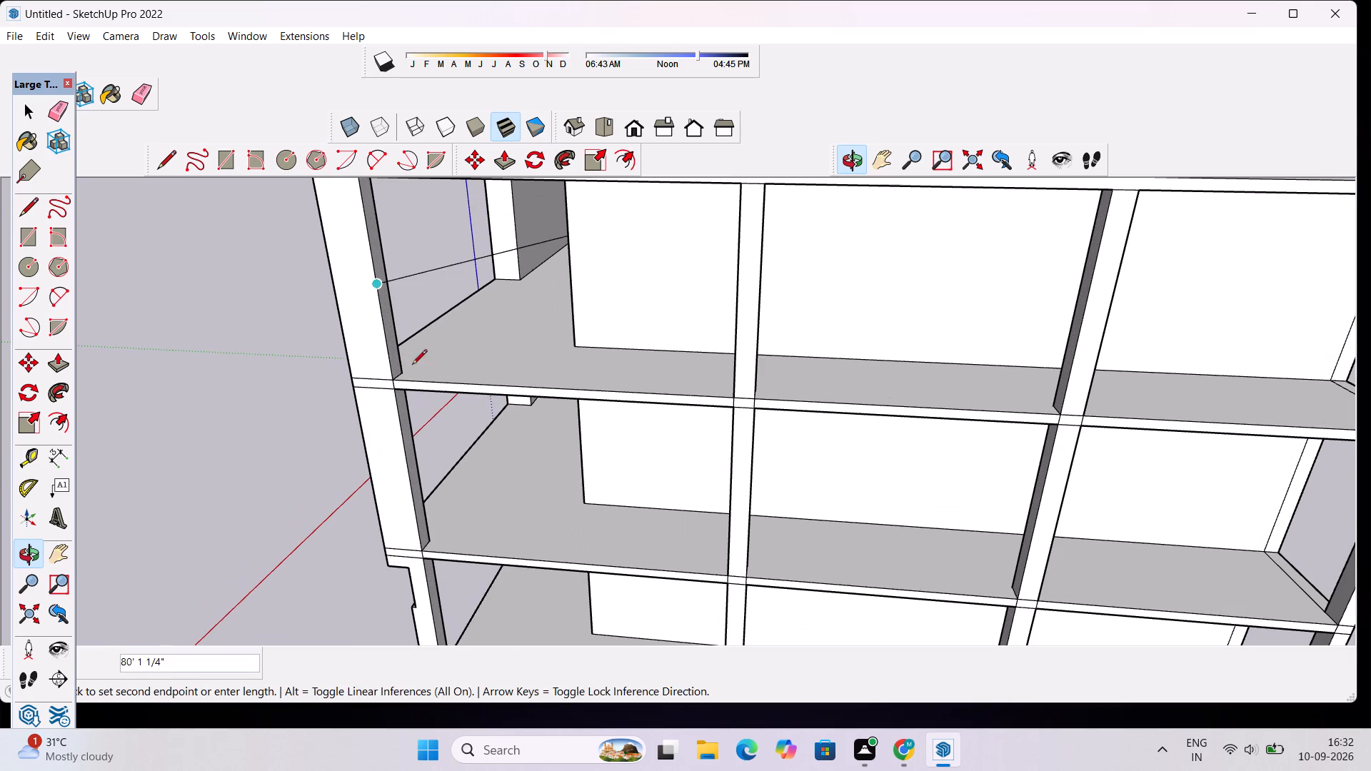
scroll(506, 301, down, 4)
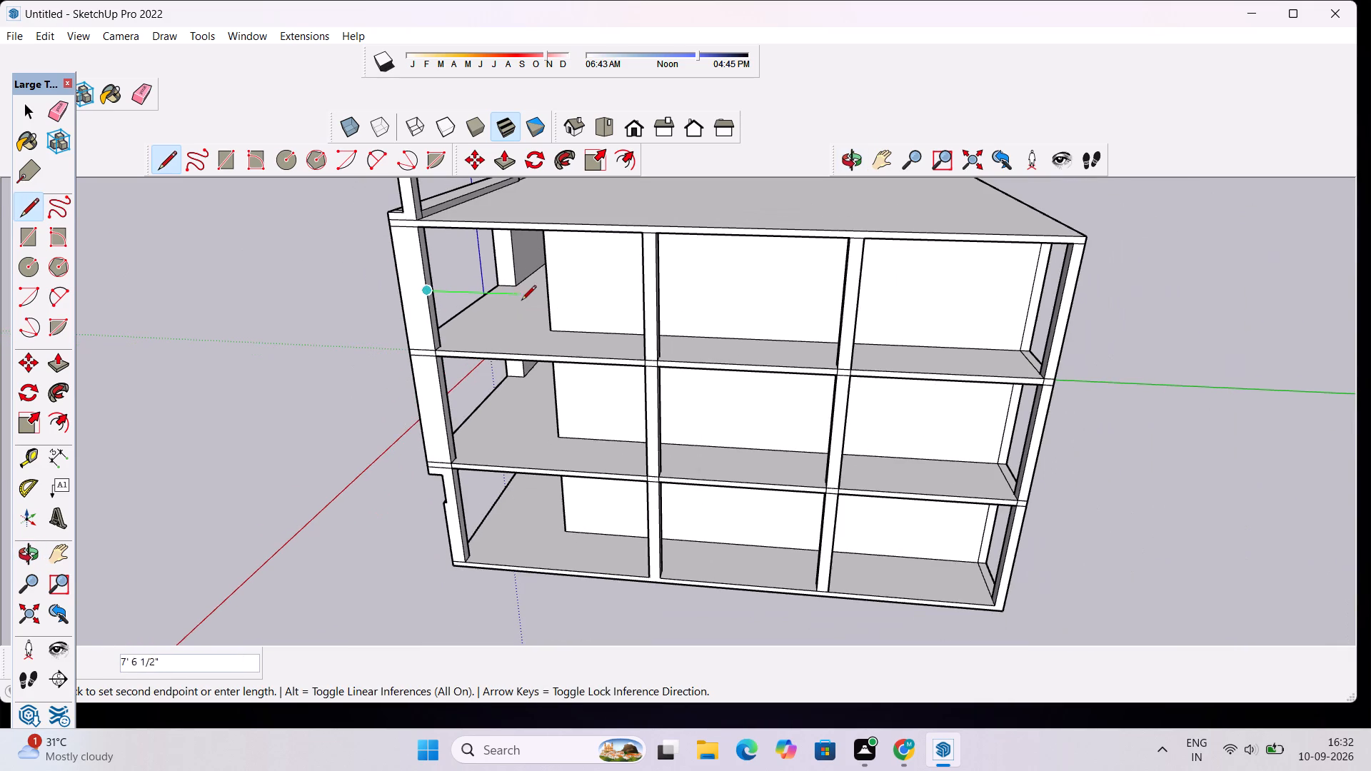
scroll(523, 300, down, 3)
scroll(922, 303, up, 8)
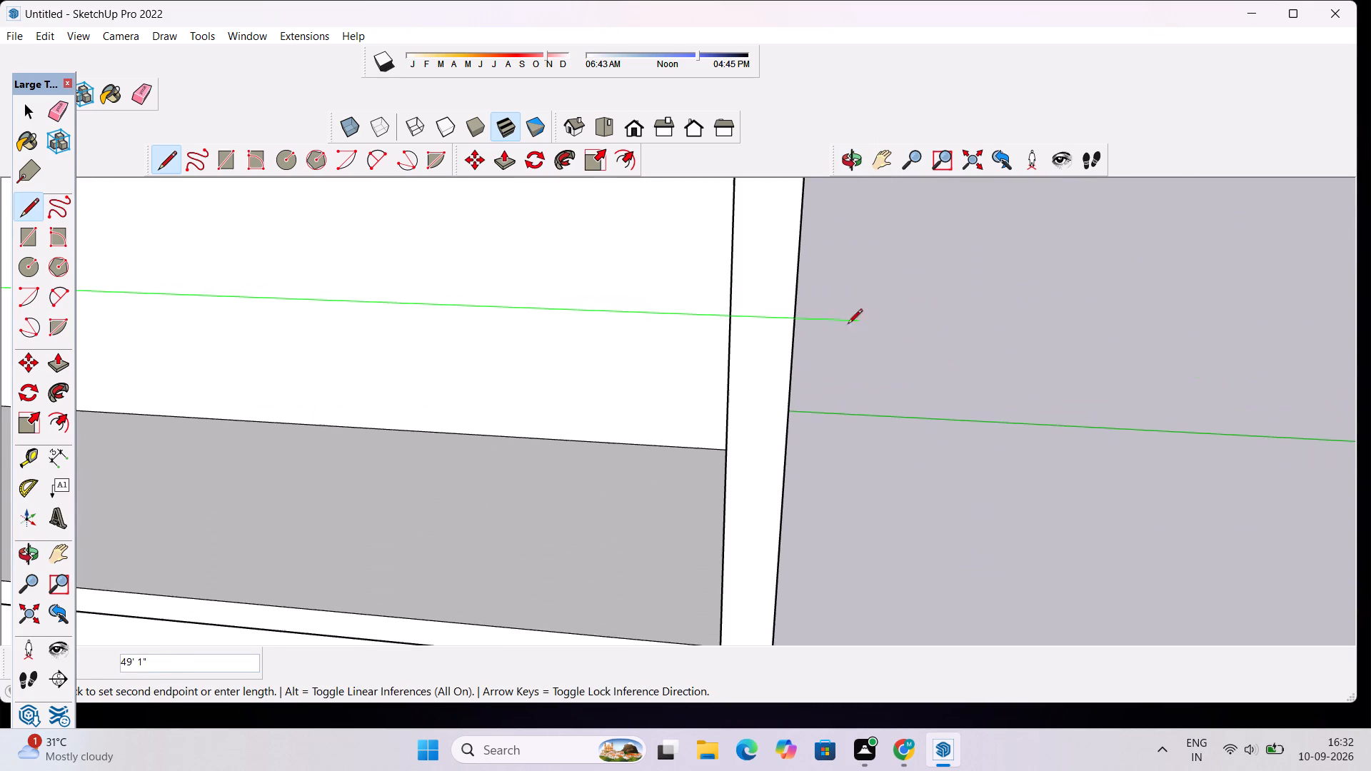
click(731, 316)
scroll(731, 316, down, 9)
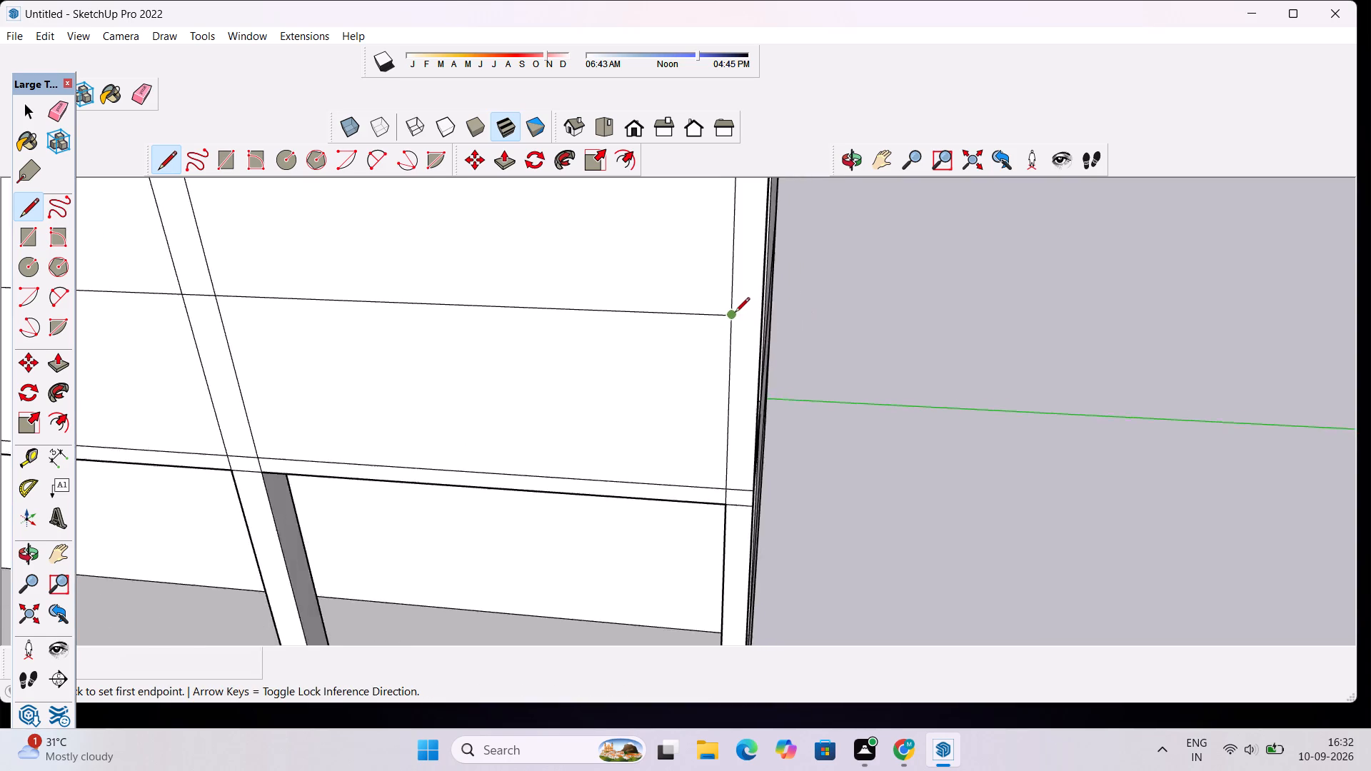
scroll(735, 313, down, 12)
Delete the three upper faces between the columns on the top storey's side, leaving the lower half as a parapet wall.
key(space)
click(663, 276)
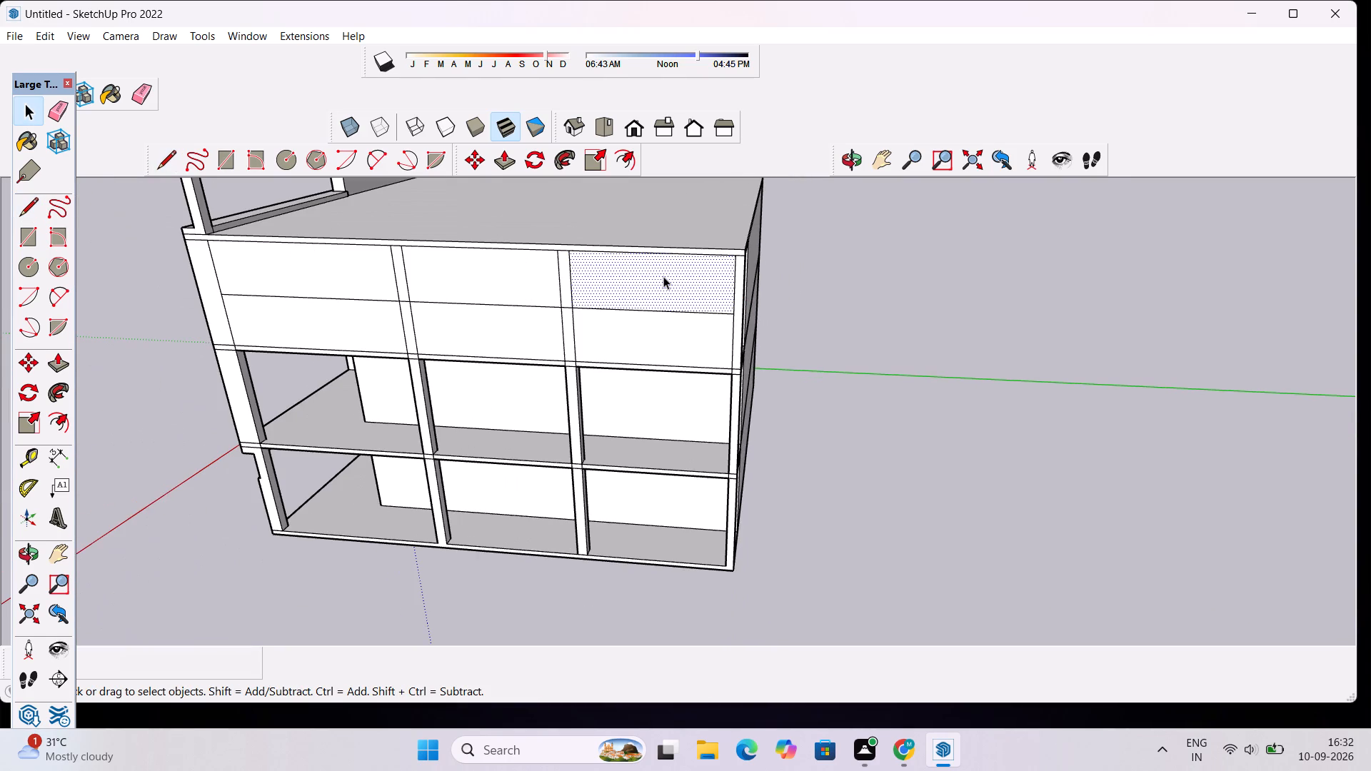
key(Delete)
click(527, 291)
key(Delete)
click(356, 256)
key(Delete)
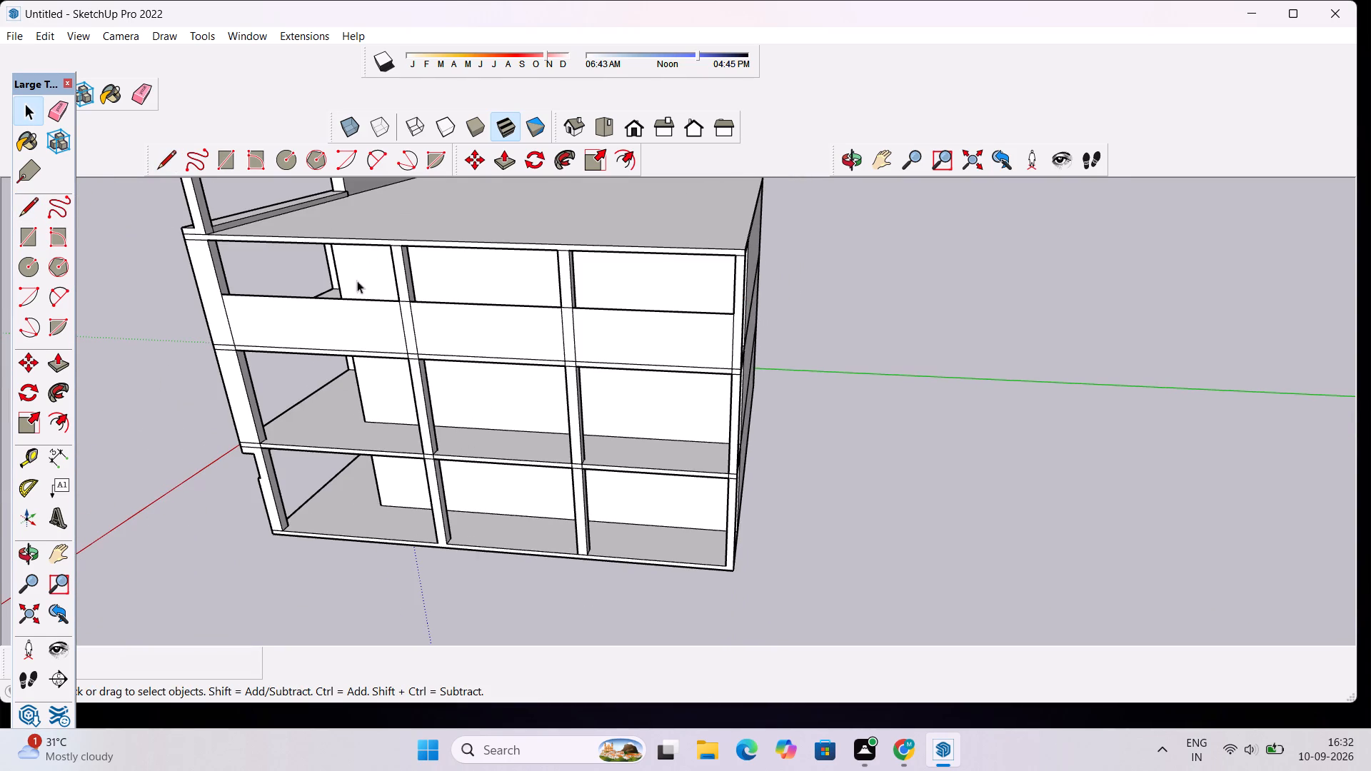
Draw a 5' line up the front column's edge on the middle storey's open side and a horizontal line across to the rear column.
key(l)
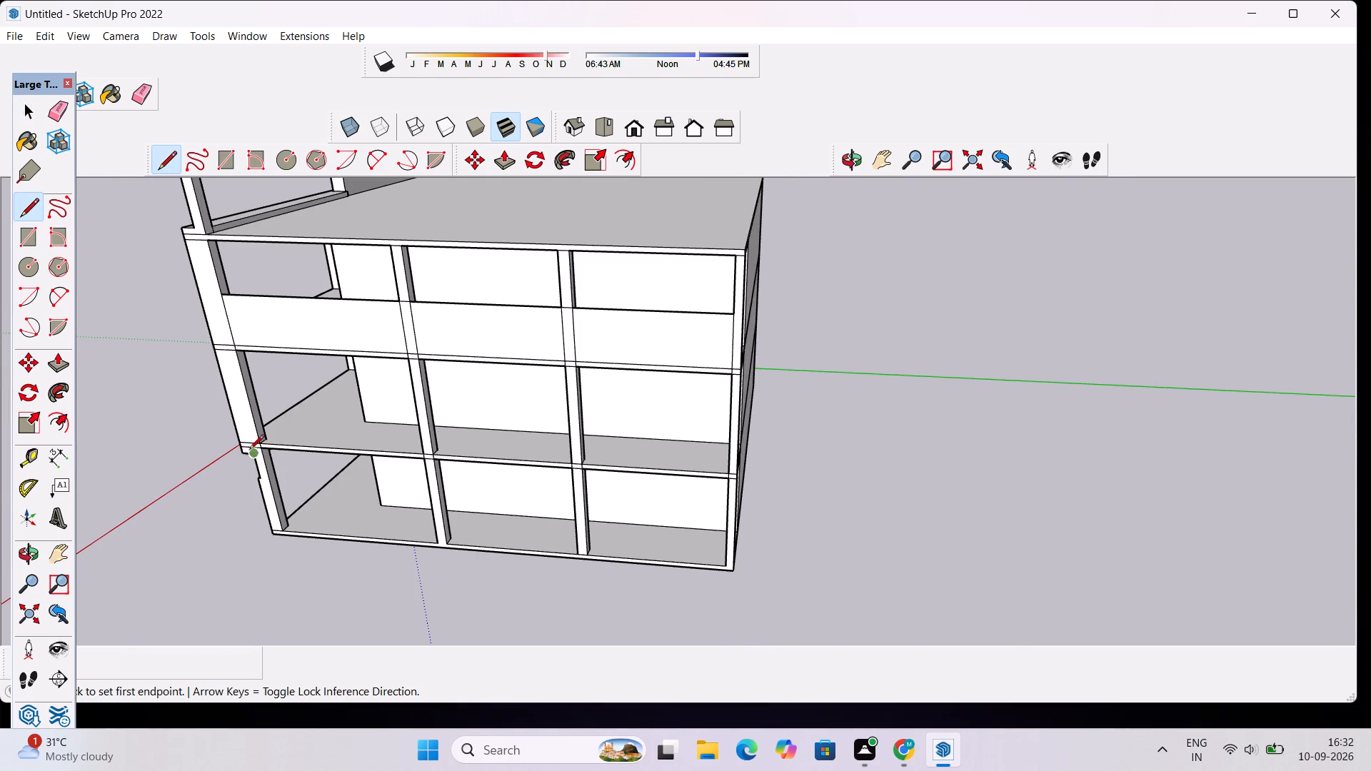
scroll(251, 424, up, 5)
click(265, 453)
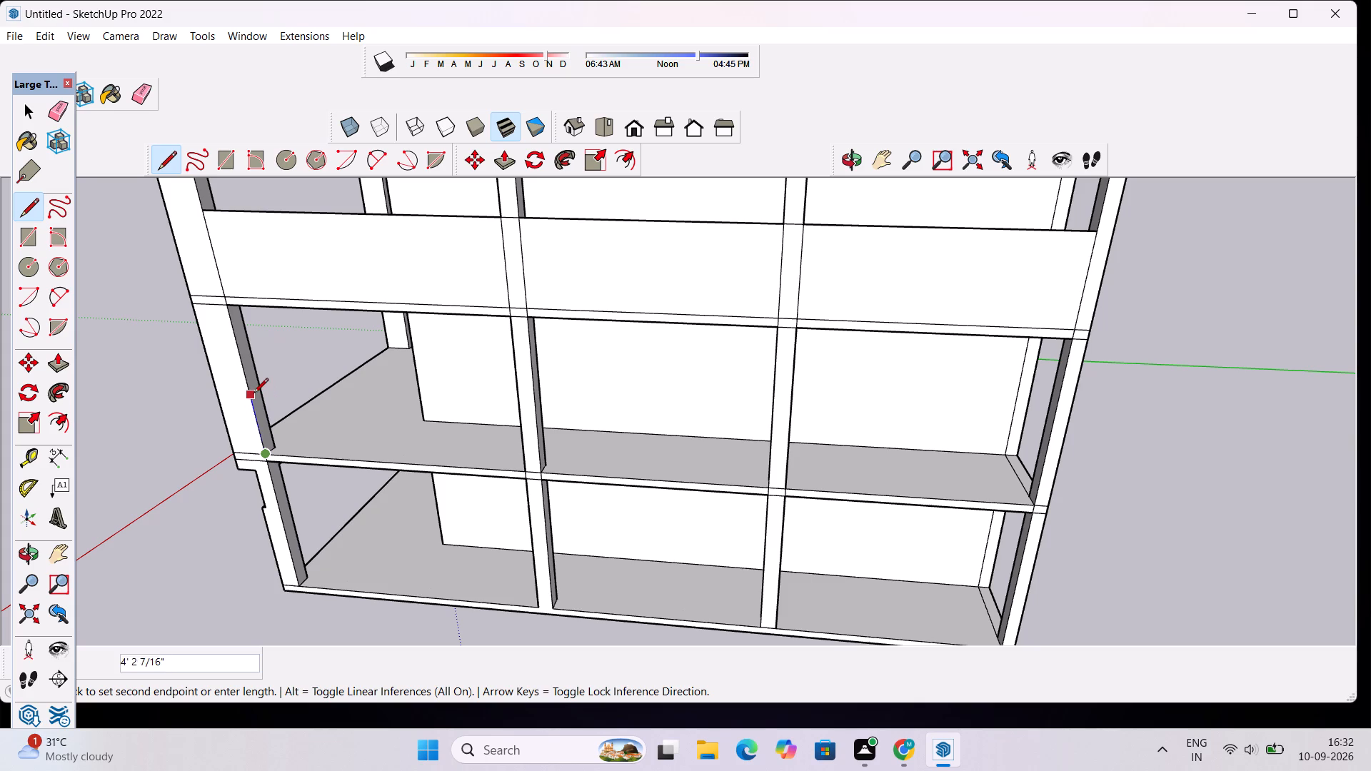
click(252, 390)
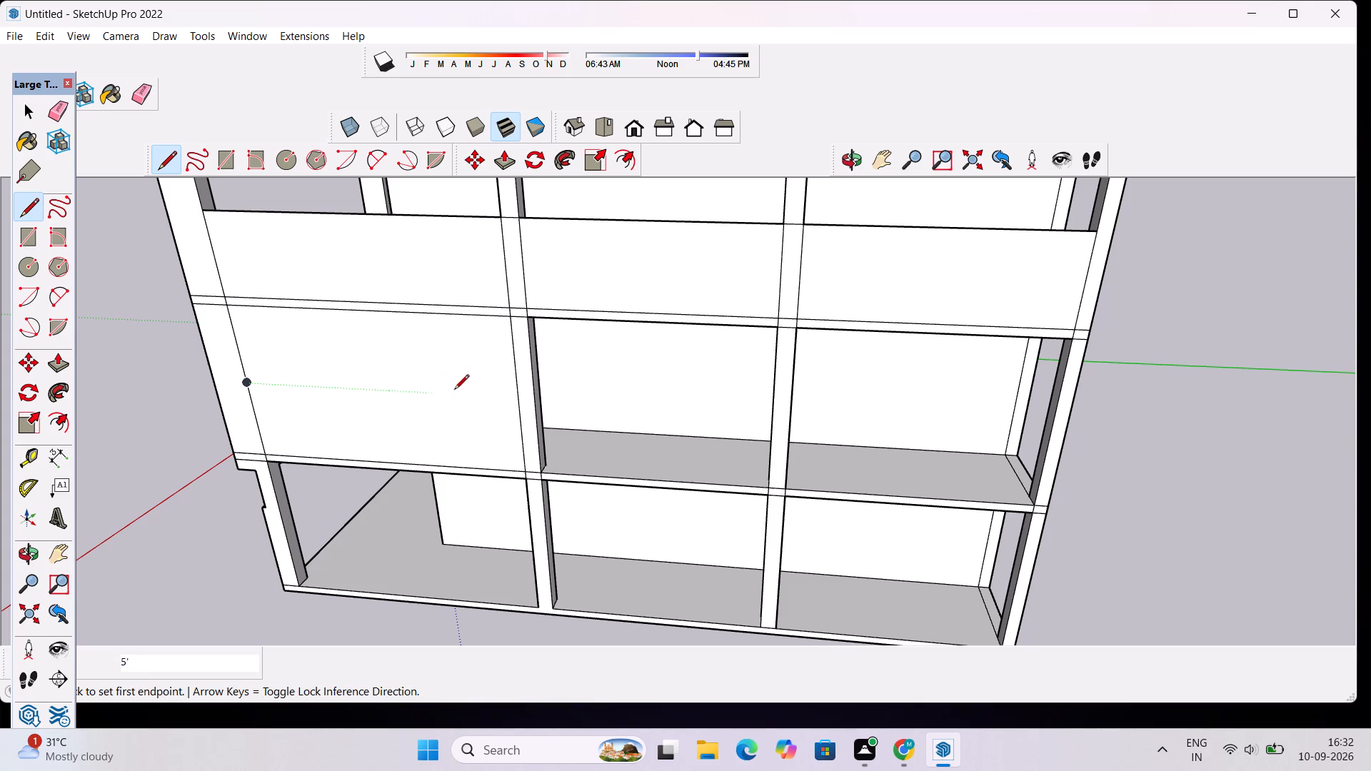
click(246, 384)
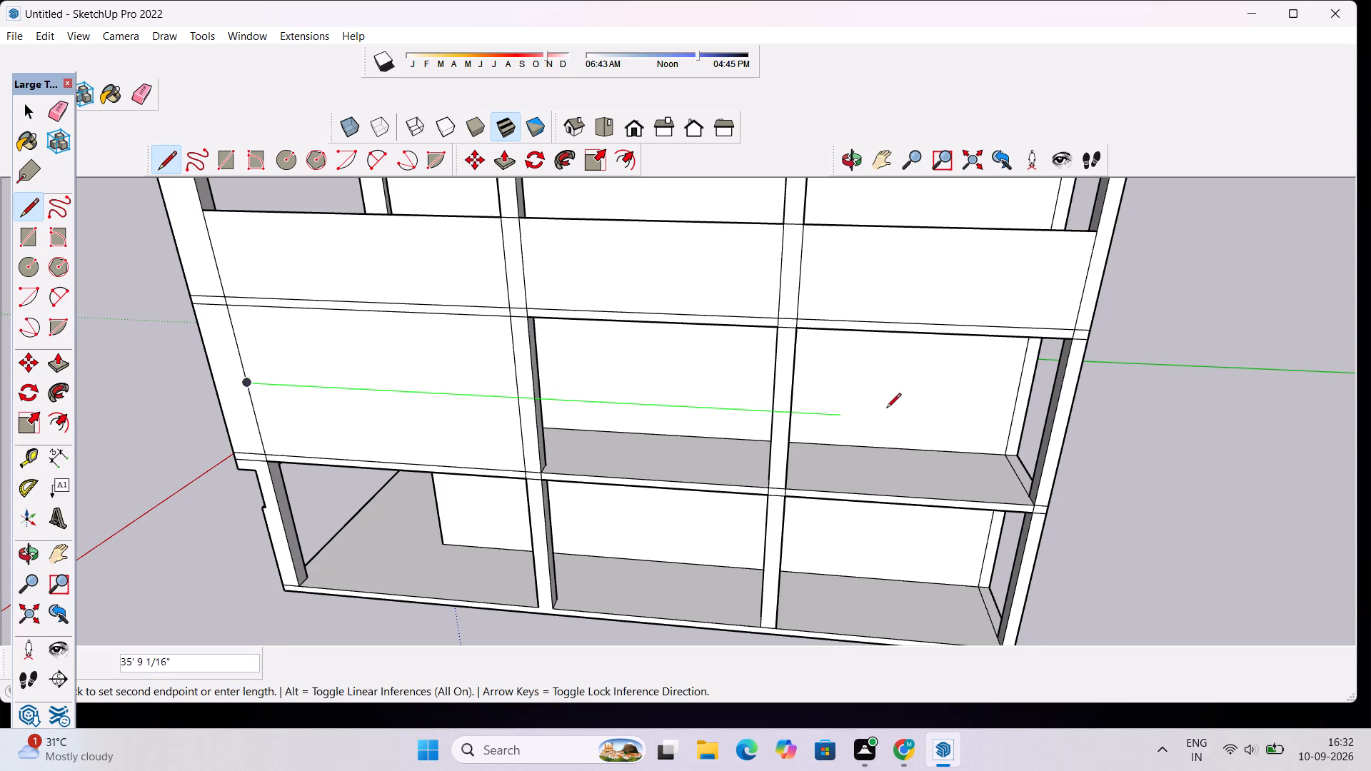
click(1050, 428)
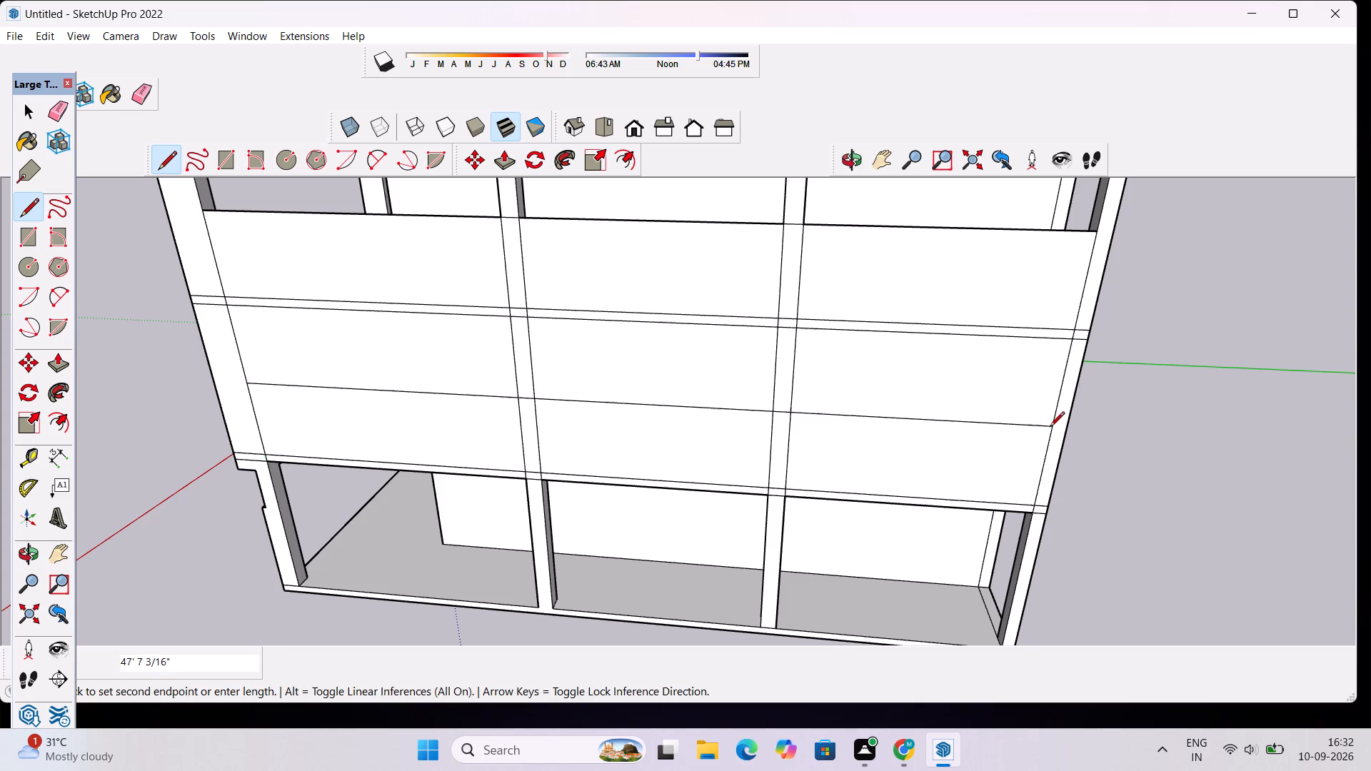
Delete the three upper faces between the columns on the middle storey's open side, leaving the lower part as a parapet wall.
click(995, 373)
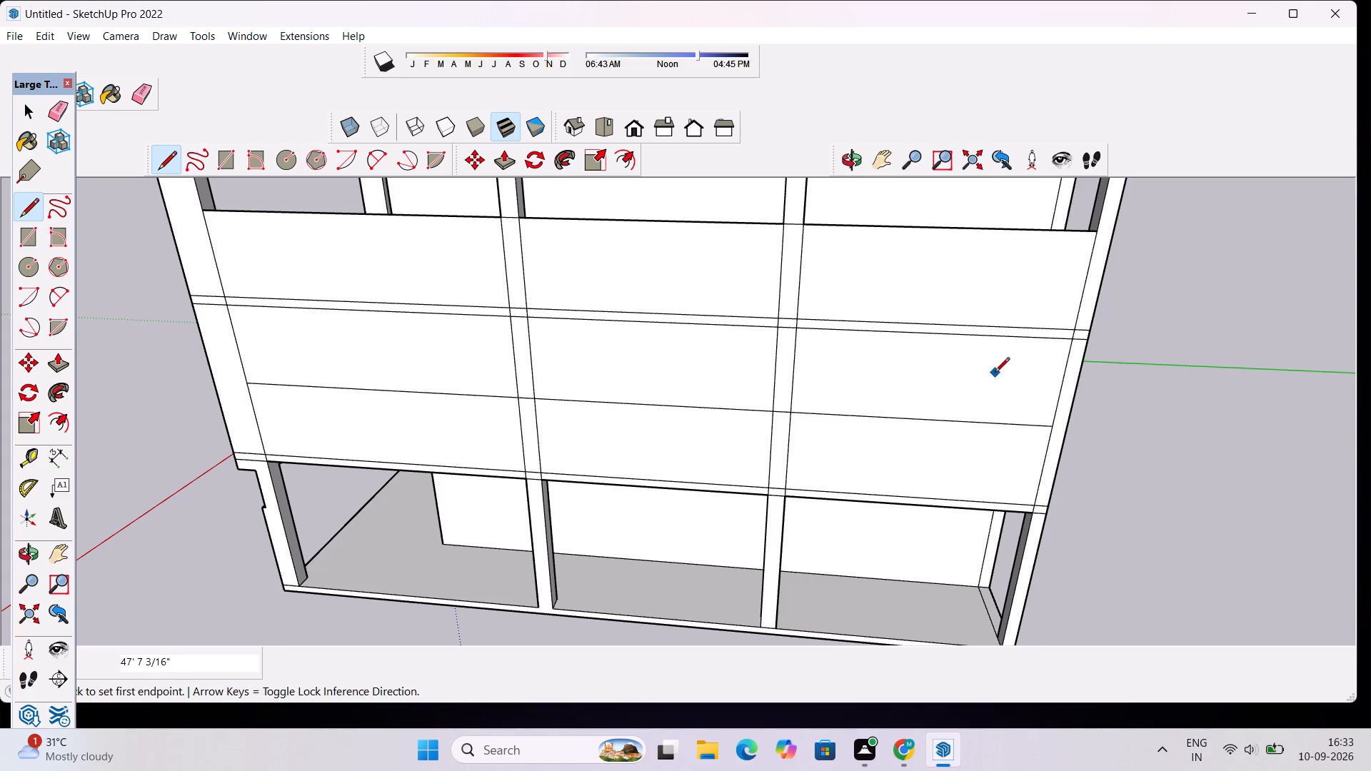
key(space)
click(973, 378)
key(Delete)
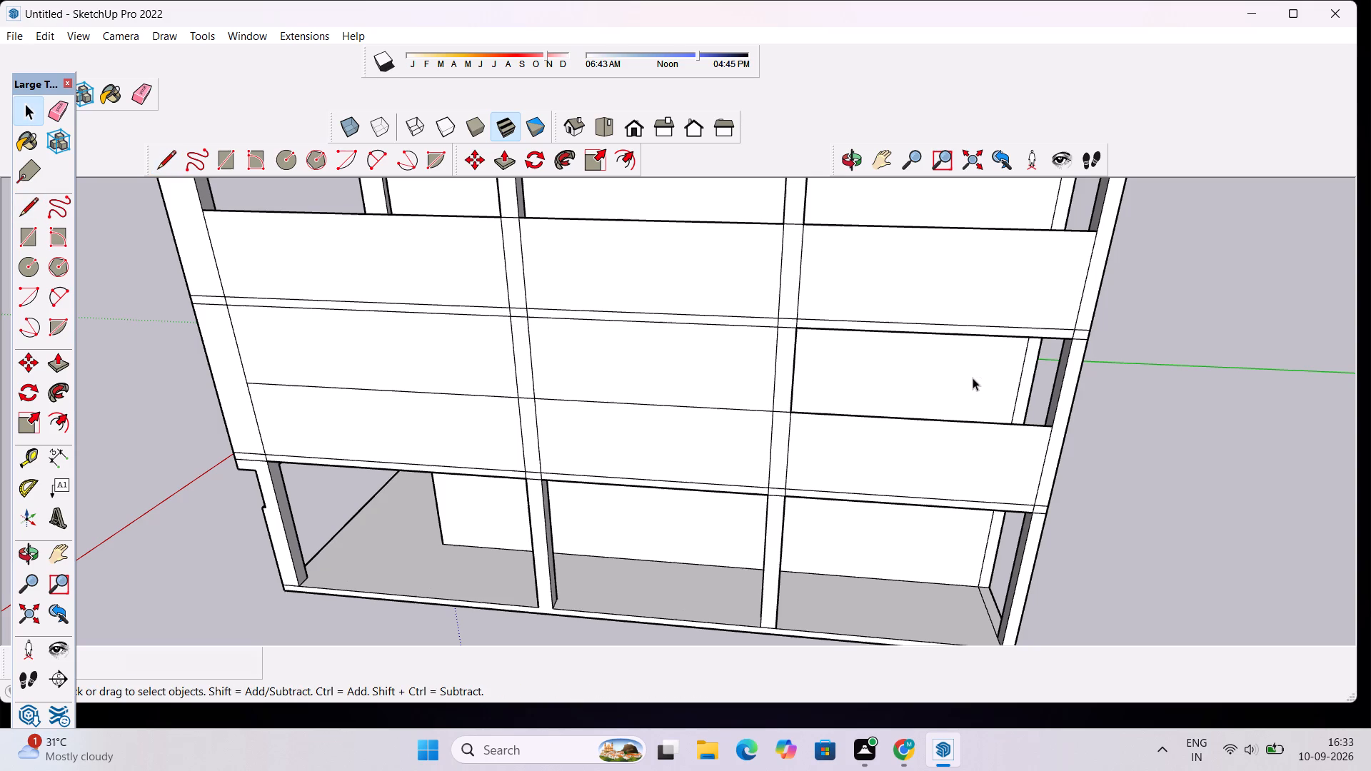
click(742, 389)
key(Delete)
click(489, 375)
key(Delete)
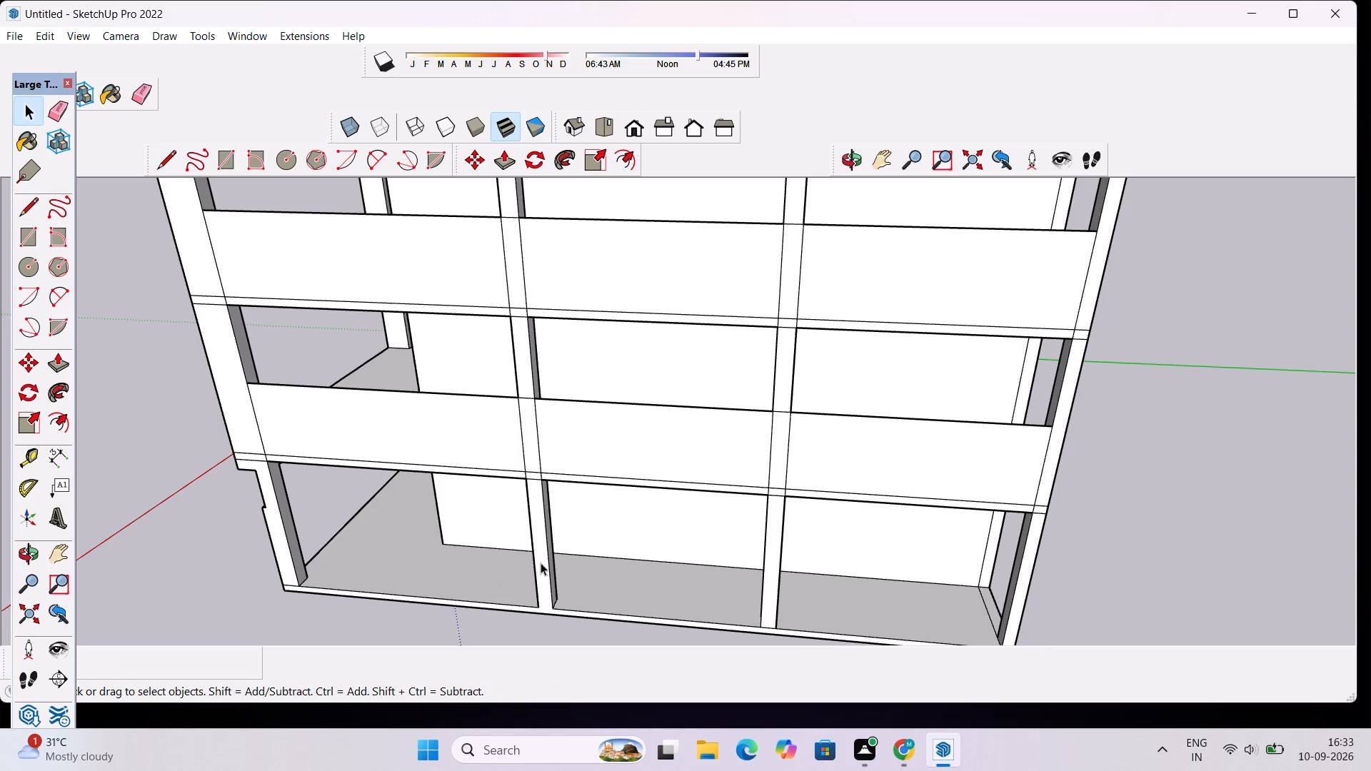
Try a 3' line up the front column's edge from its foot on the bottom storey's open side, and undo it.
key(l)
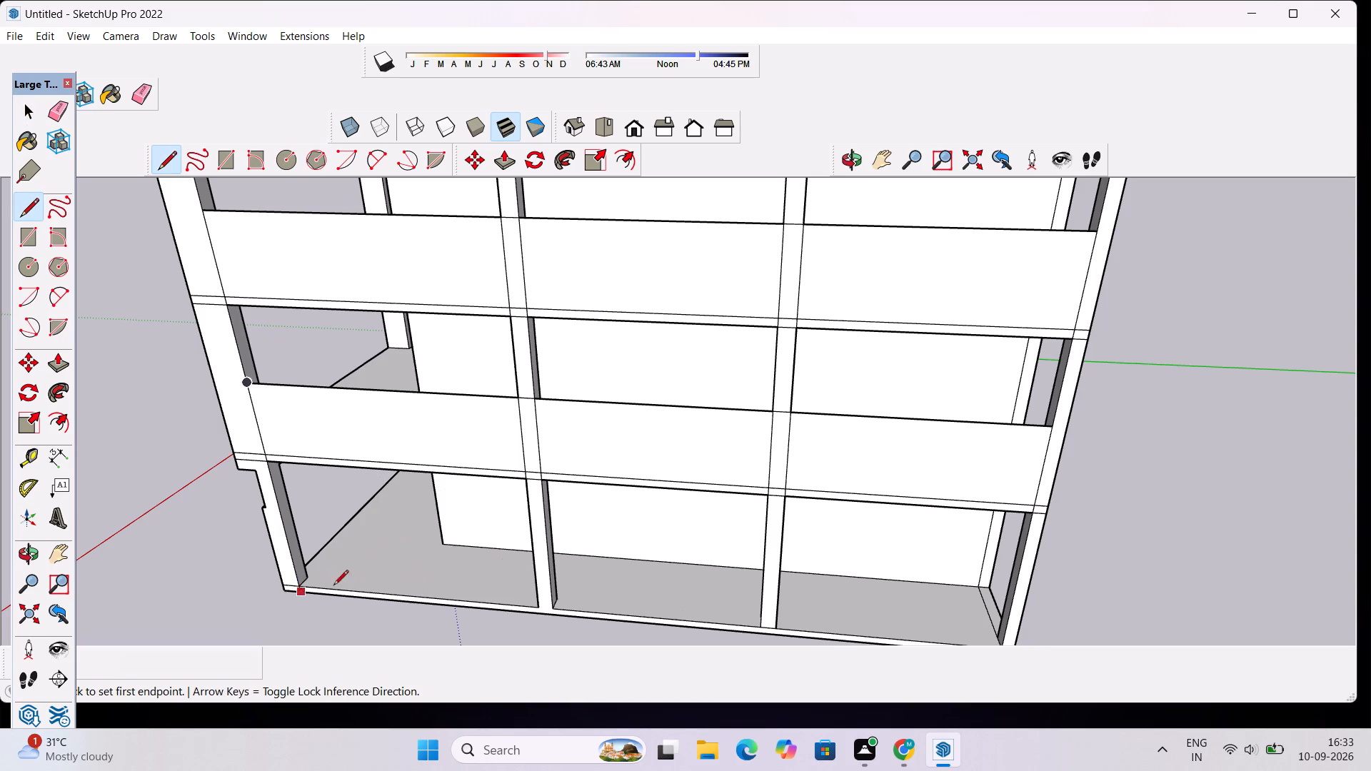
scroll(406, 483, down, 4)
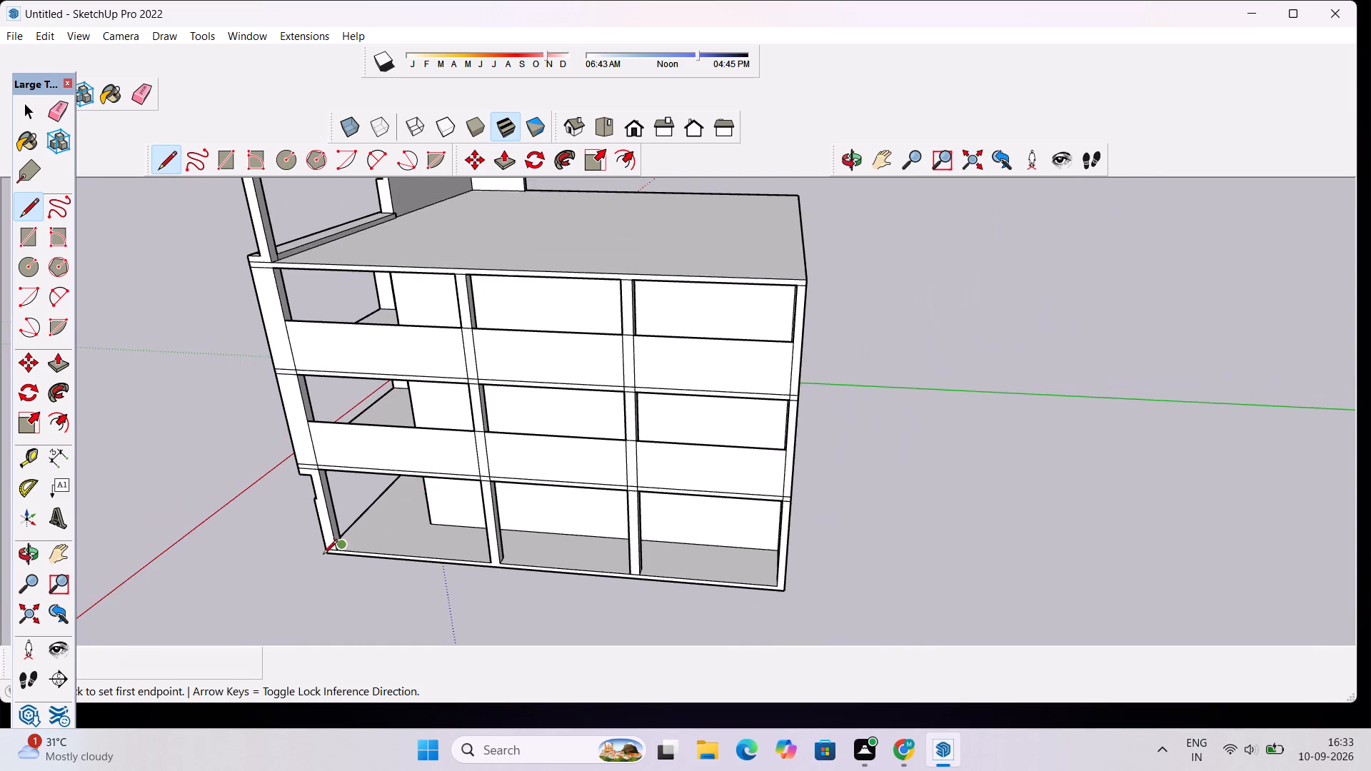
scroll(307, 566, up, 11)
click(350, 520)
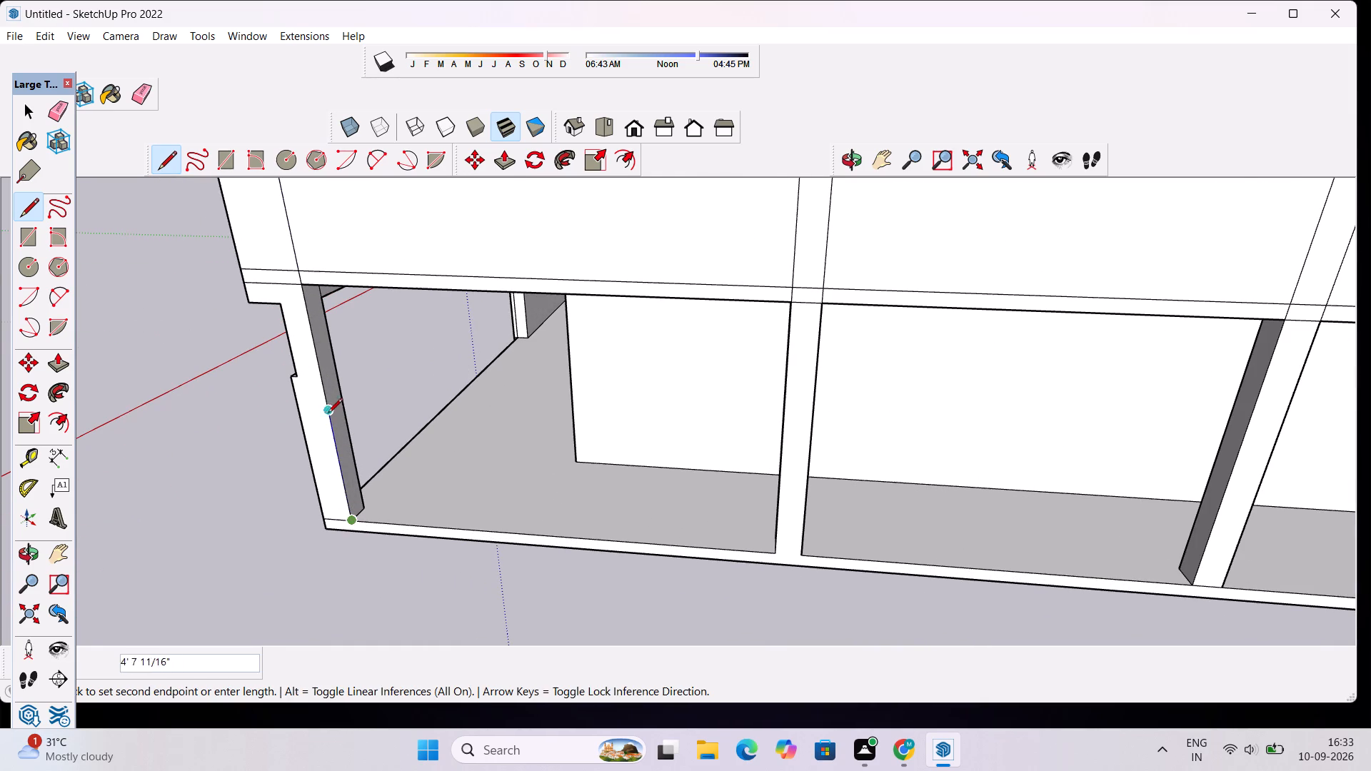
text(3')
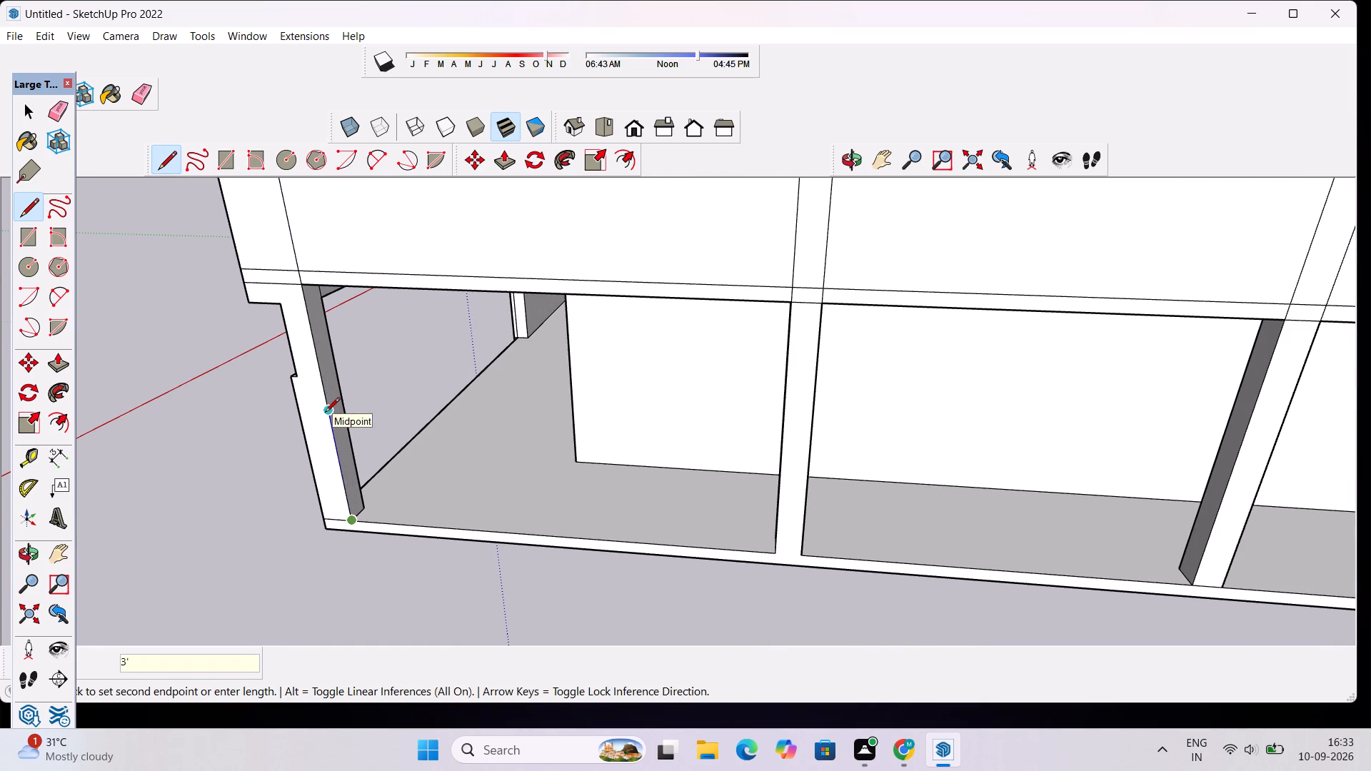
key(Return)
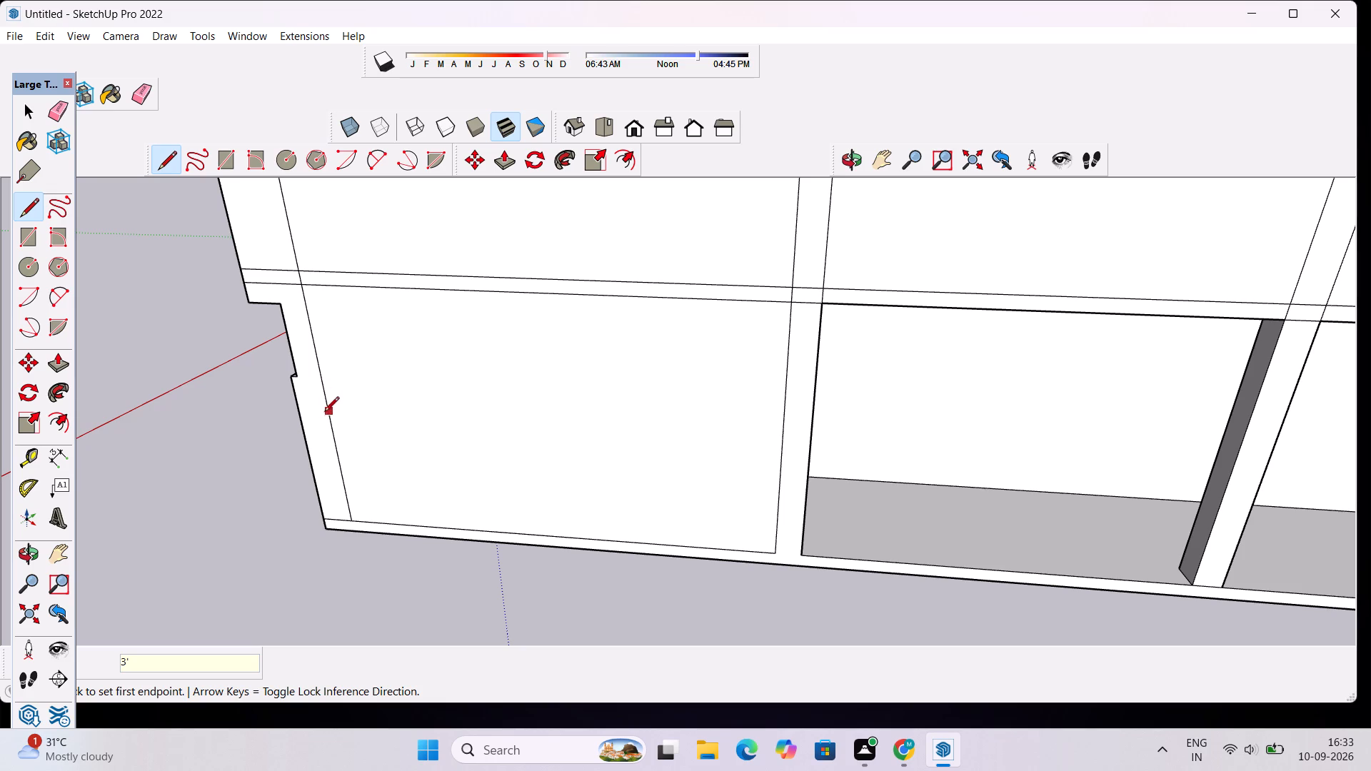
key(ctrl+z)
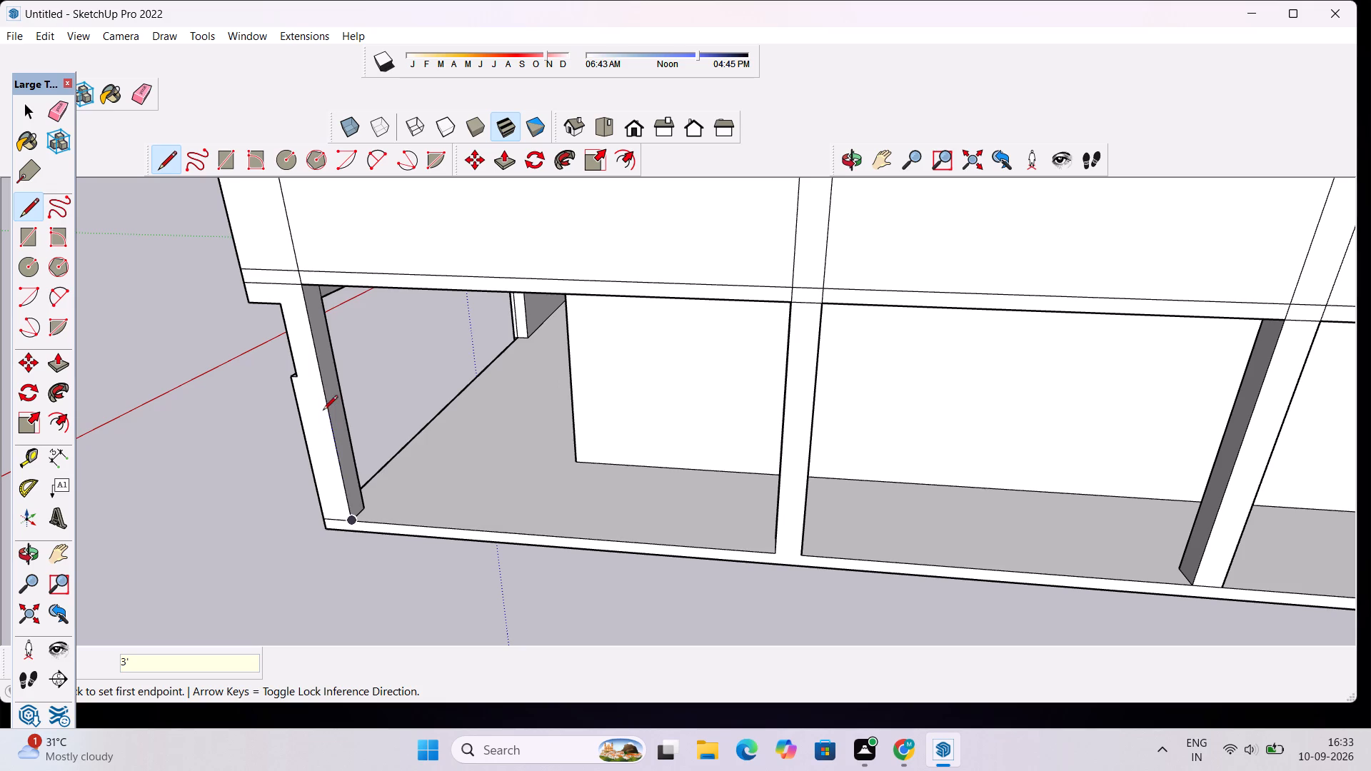
Draw a horizontal line across the bottom storey's open side, from the front column edge's midpoint to the rear column's edge.
click(328, 414)
scroll(551, 458, down, 6)
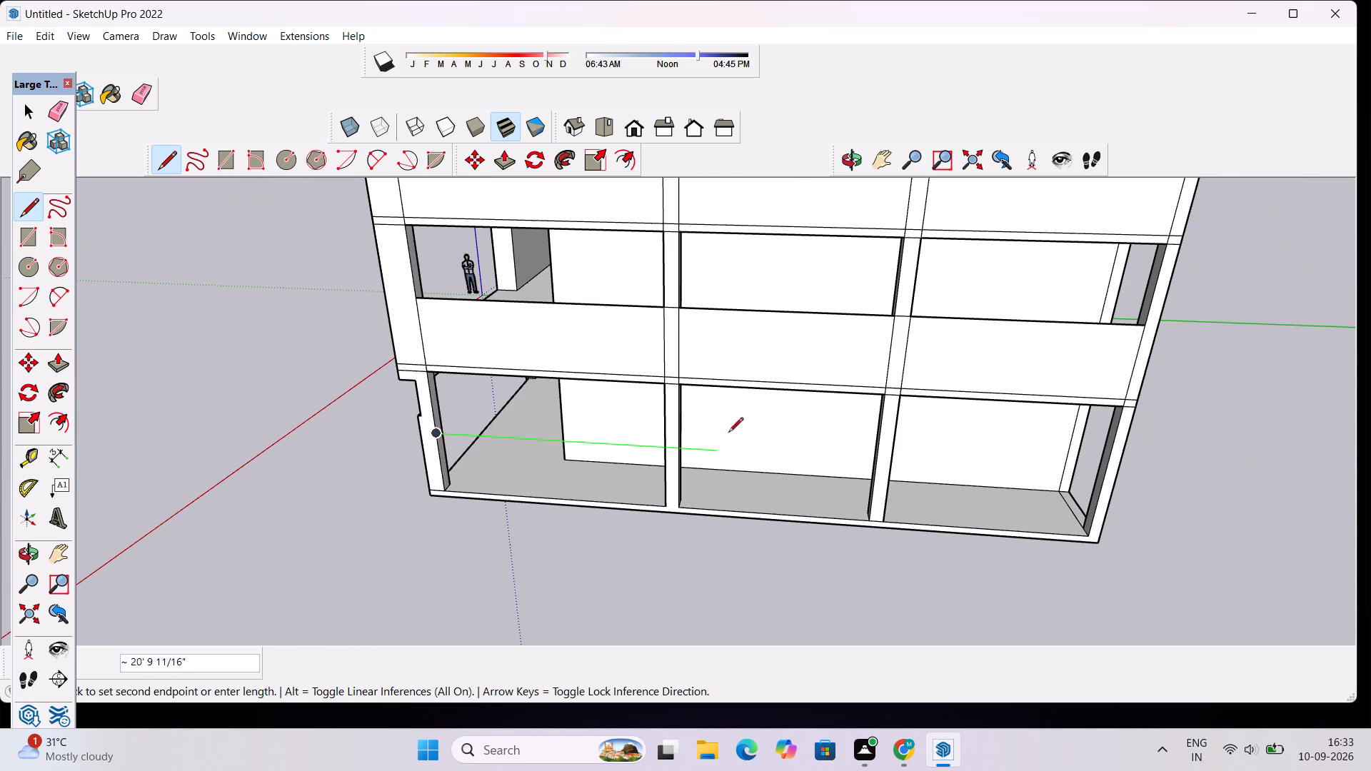
click(1103, 472)
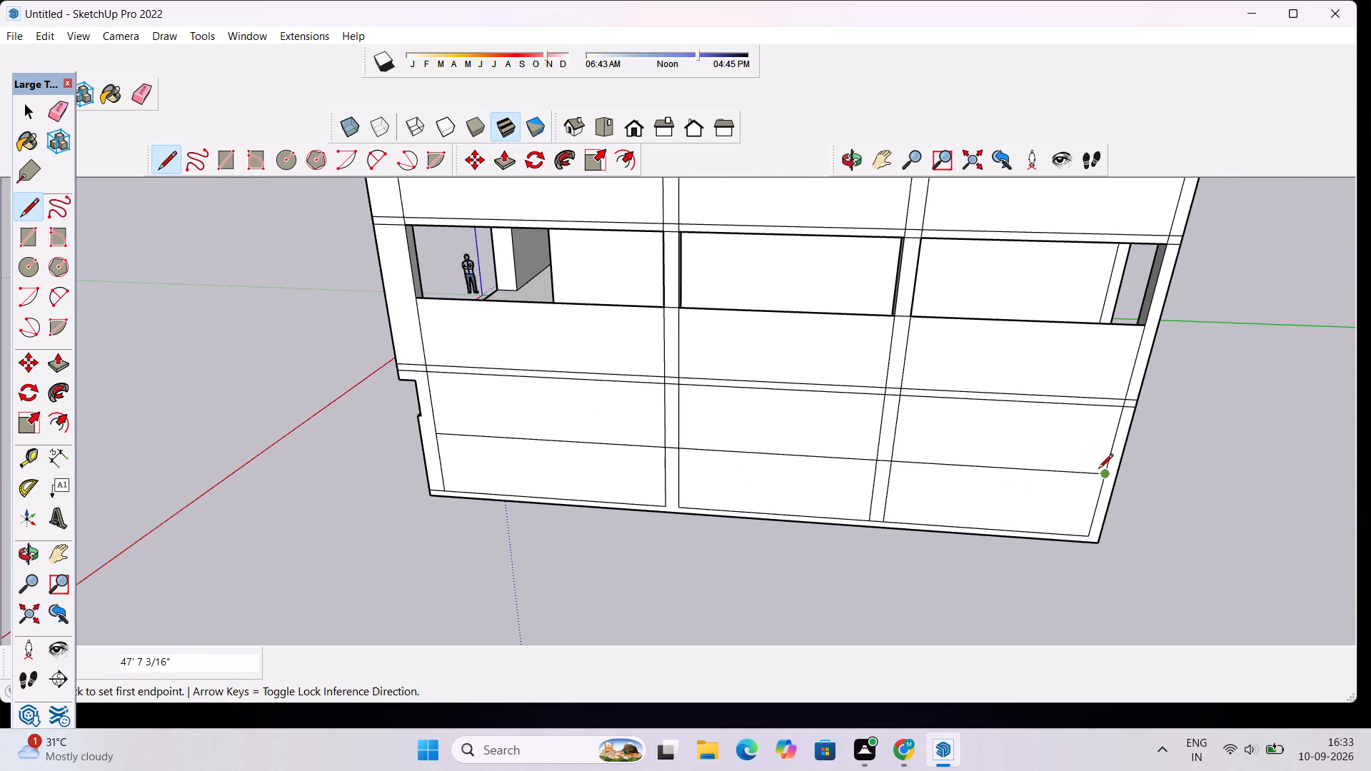
Delete the three upper faces between the columns on the bottom storey's open side, leaving the lower half as a parapet wall.
key(space)
drag(1015, 438, 1029, 422)
key(Delete)
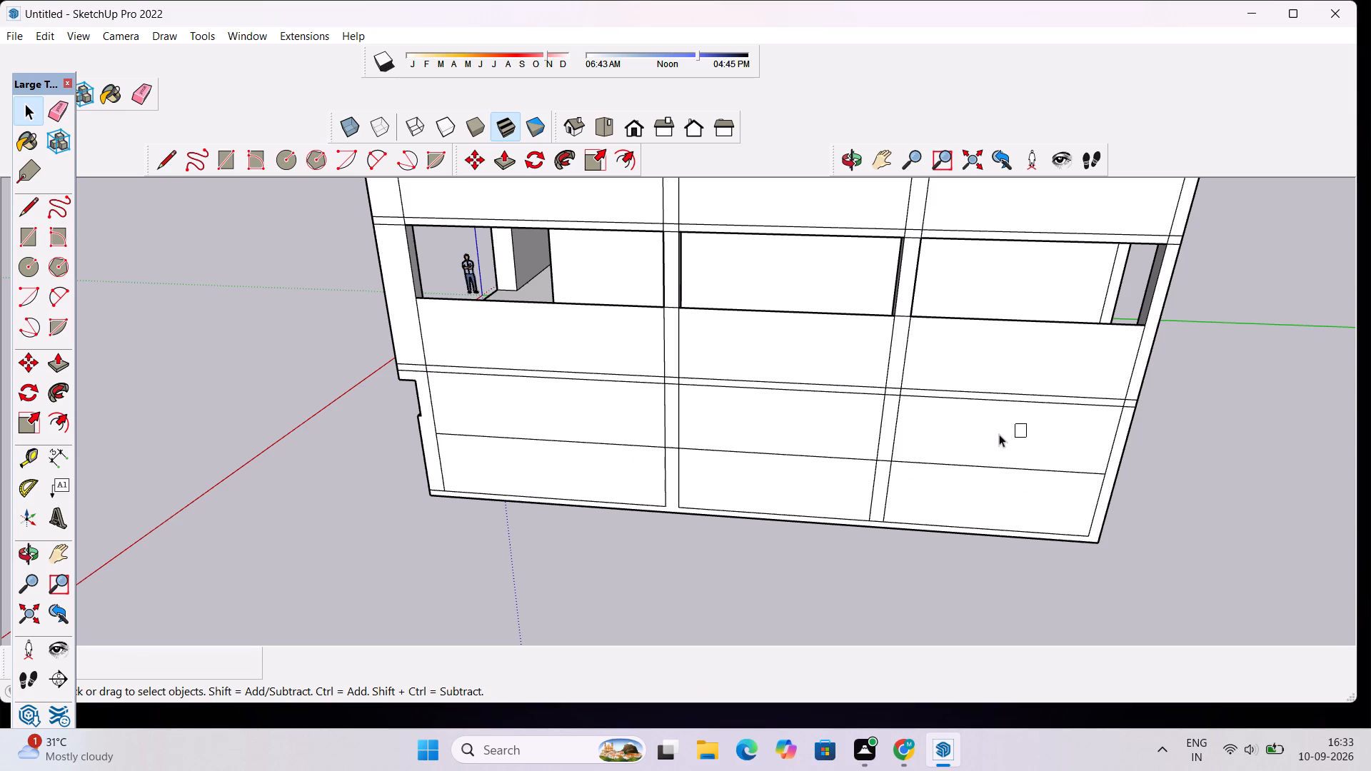
click(1000, 433)
key(Delete)
click(834, 438)
key(Delete)
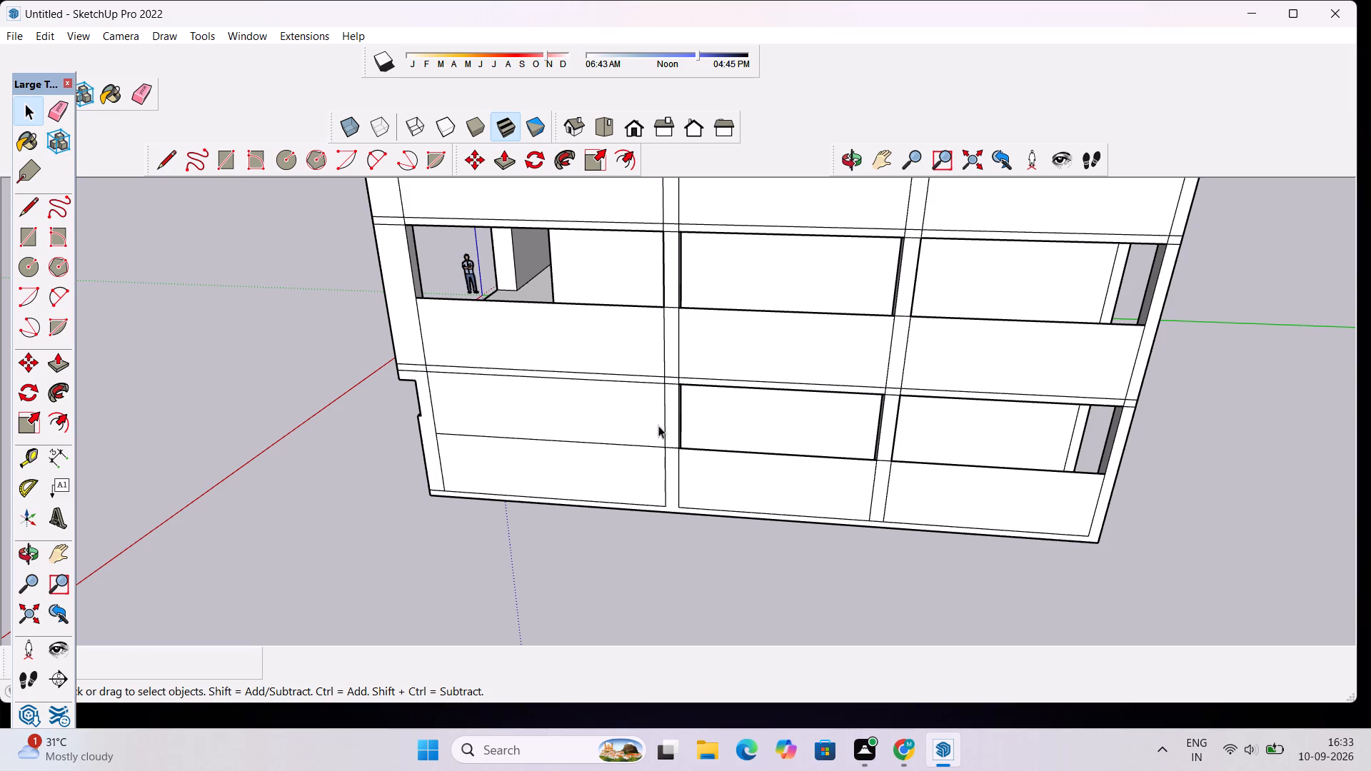
click(647, 423)
key(Delete)
Push/Pull the inner face of the bottom storey's front-bay parapet 1' inward to thicken the wall.
scroll(623, 415, down, 4)
click(853, 157)
drag(578, 272, 1020, 291)
scroll(600, 529, up, 3)
drag(786, 463, 806, 463)
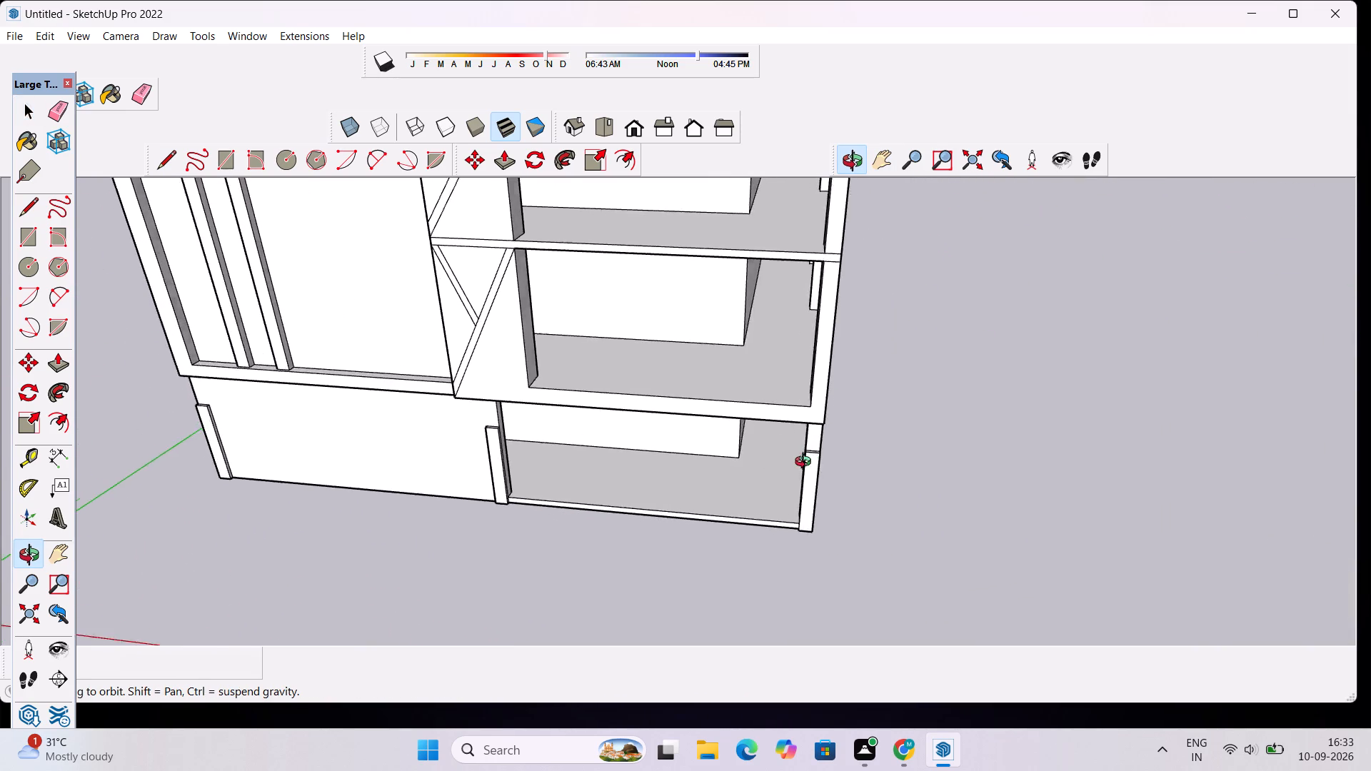
drag(806, 463, 900, 414)
scroll(778, 440, up, 10)
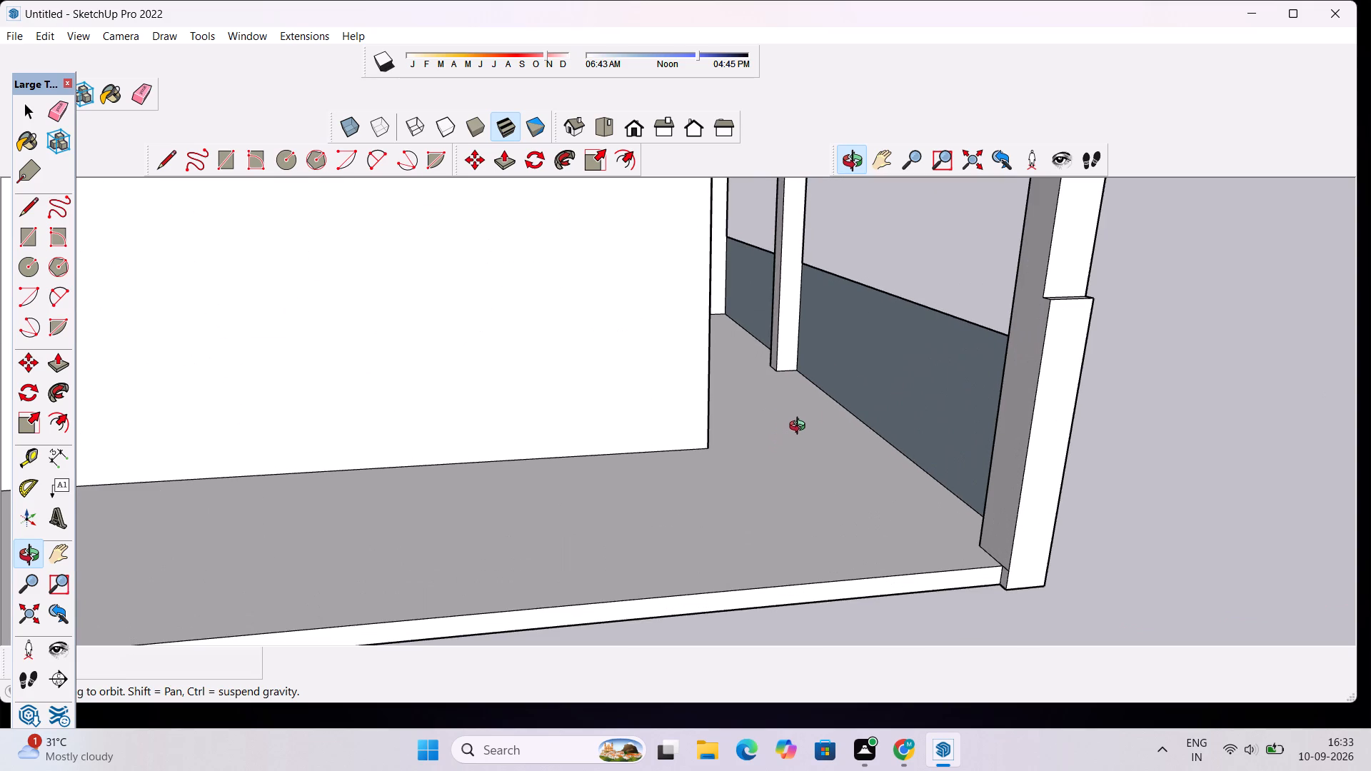
scroll(817, 379, up, 2)
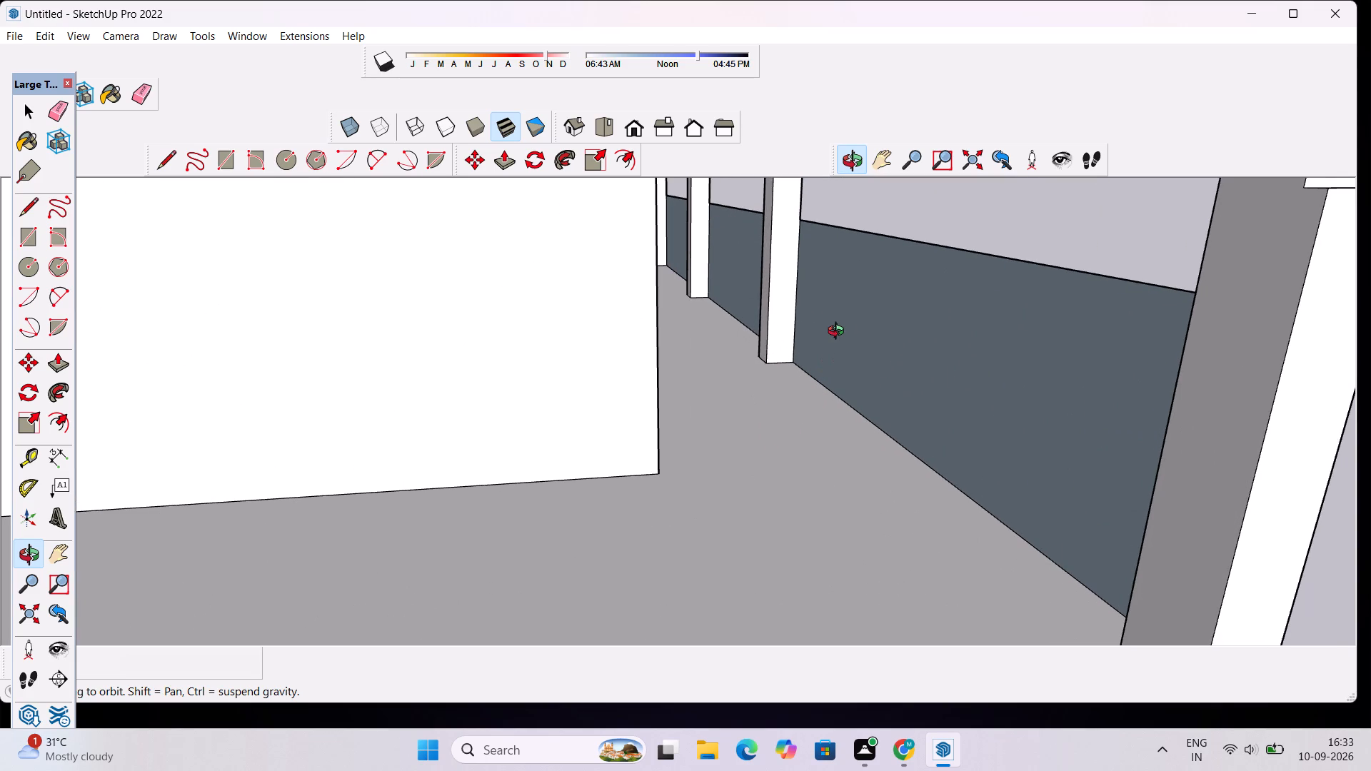
key(space)
click(839, 333)
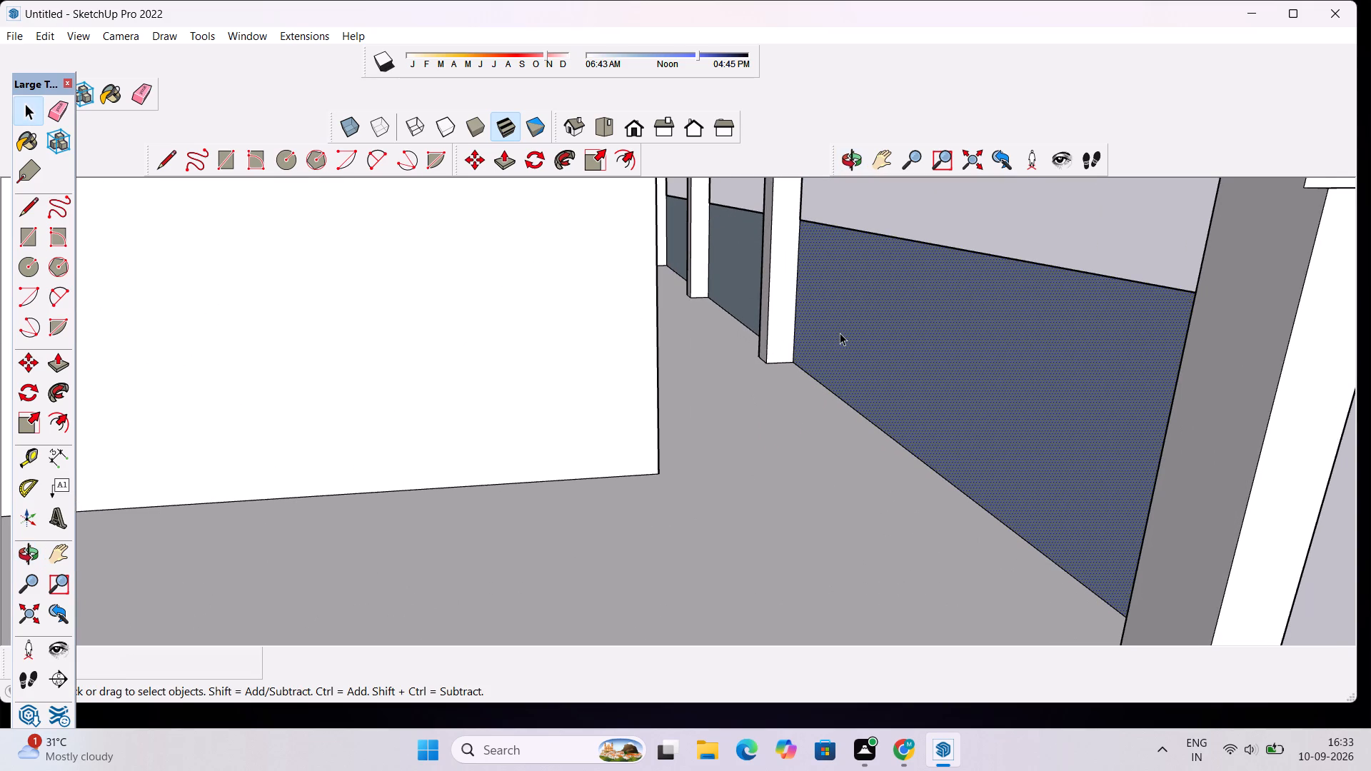
key(p)
click(840, 333)
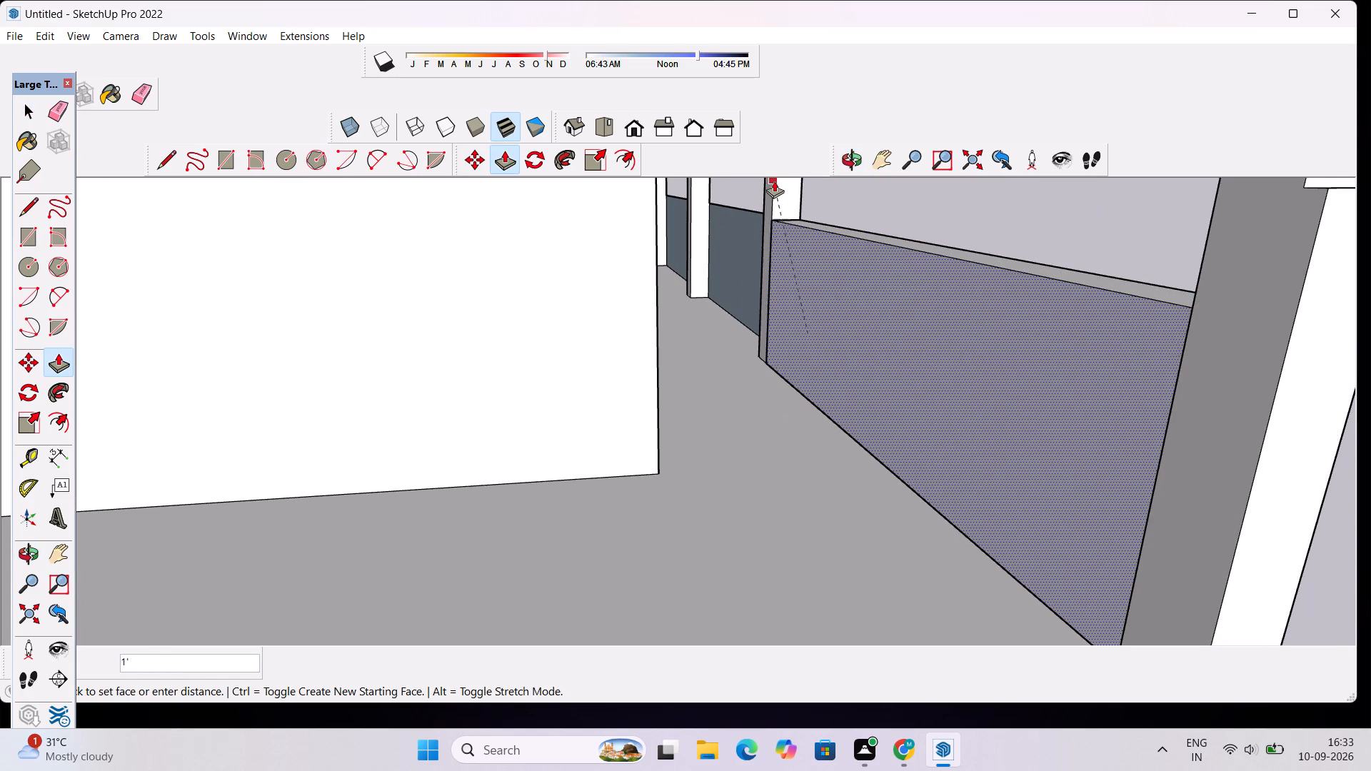
click(774, 181)
Push/Pull the inner face of the bottom storey's middle-bay parapet 1' inward to match the front bay.
scroll(732, 236, up, 5)
key(space)
click(736, 248)
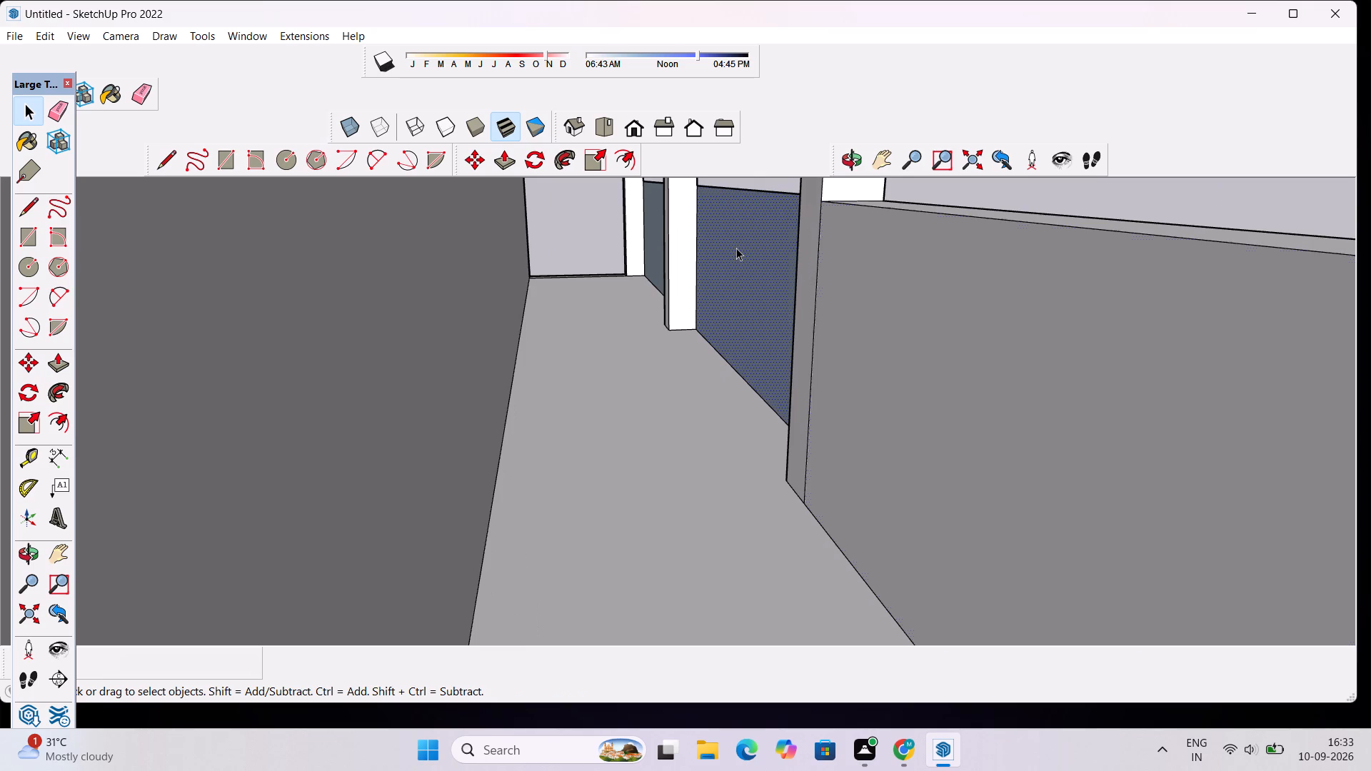
key(p)
click(736, 248)
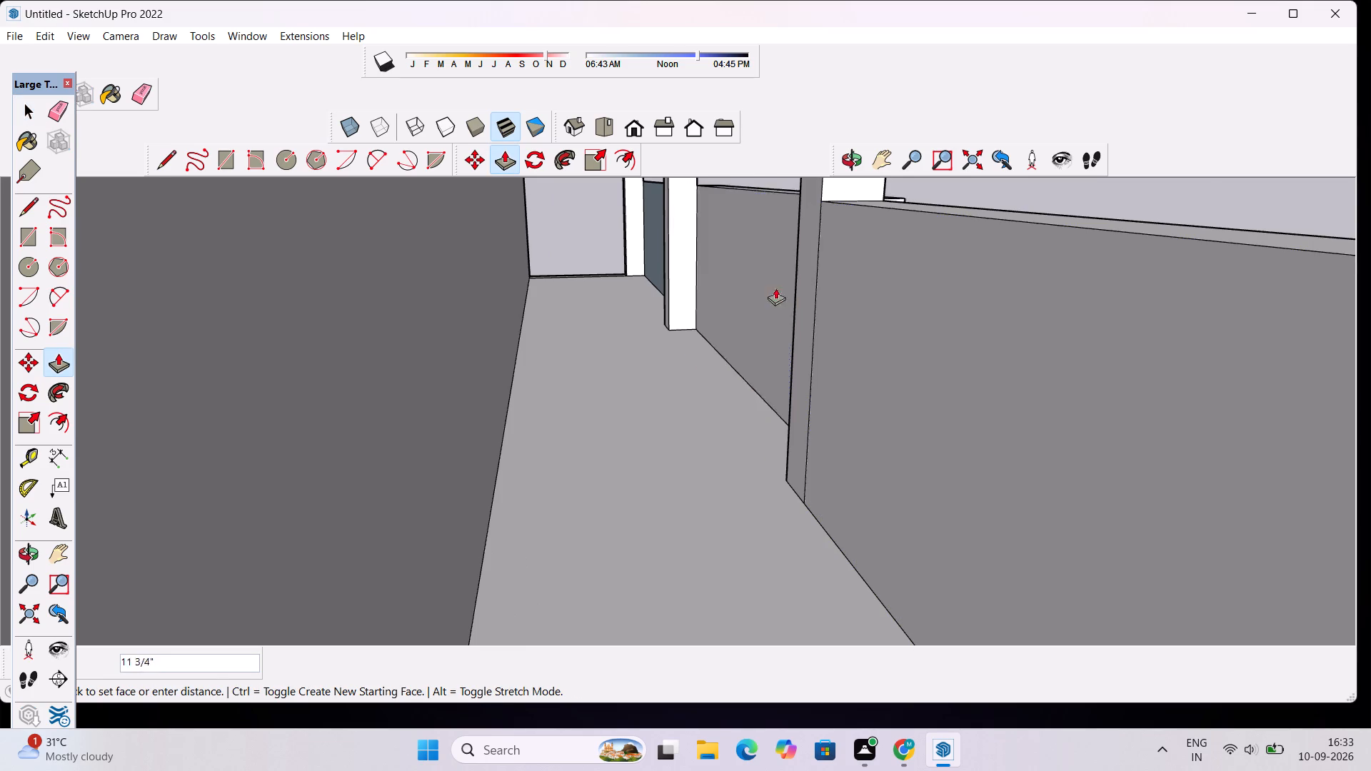
click(843, 333)
Push/Pull the inner face of the bottom storey's rear-bay parapet 1' inward.
scroll(628, 228, up, 3)
click(662, 236)
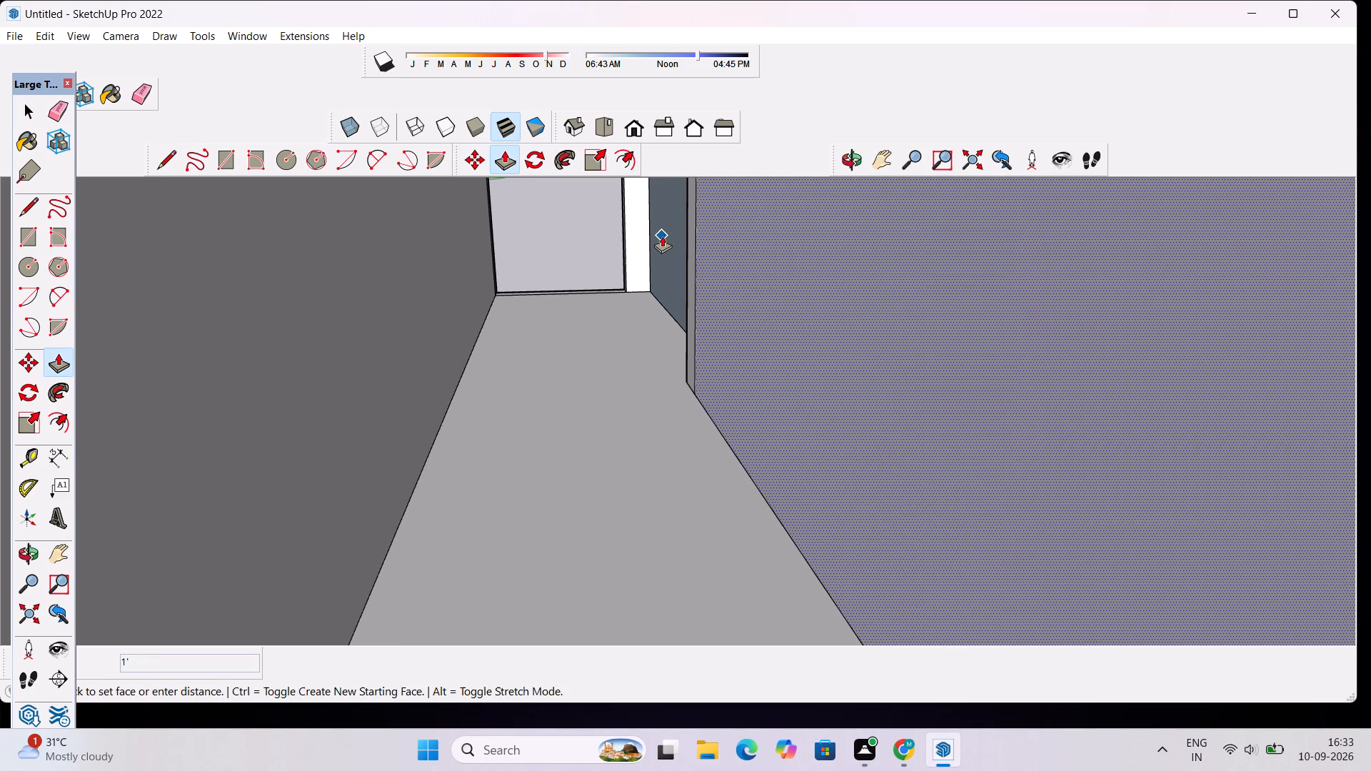
key(space)
click(683, 267)
key(p)
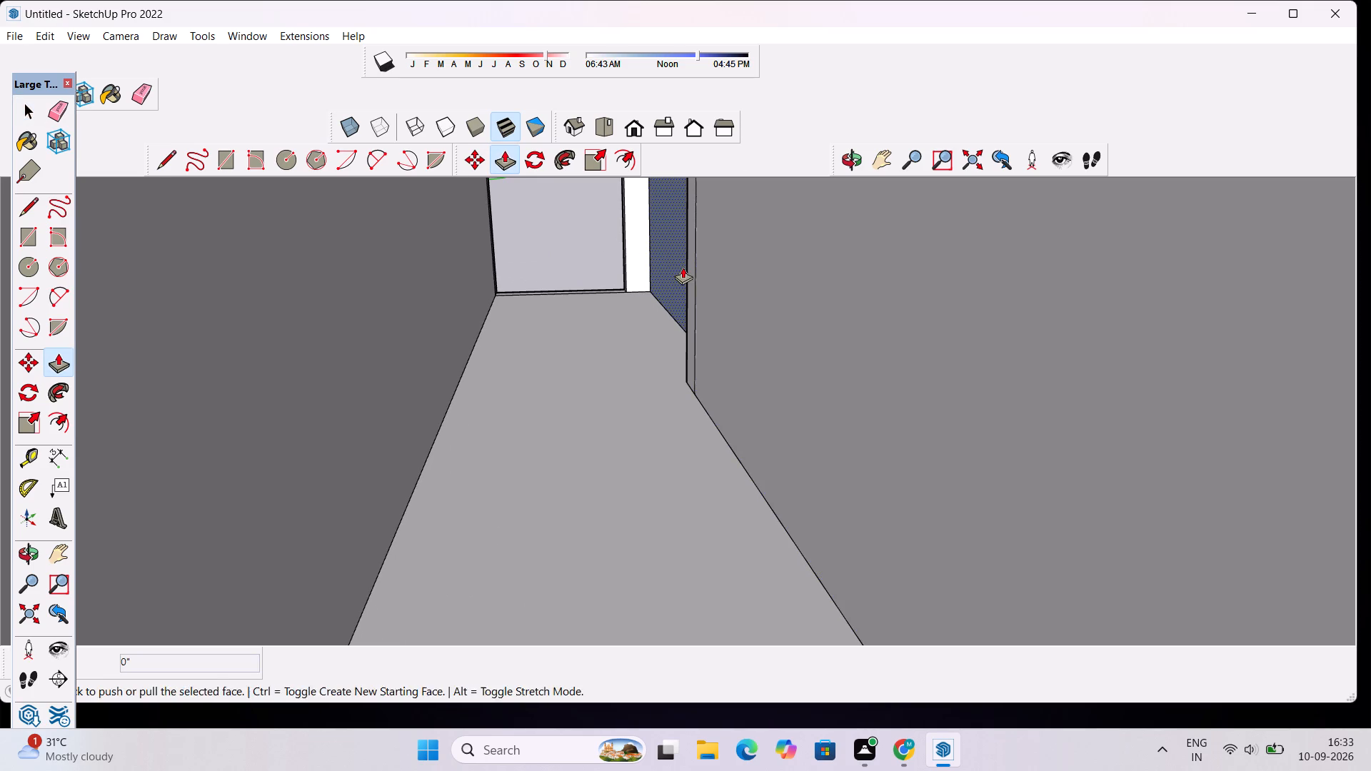
click(683, 267)
click(714, 300)
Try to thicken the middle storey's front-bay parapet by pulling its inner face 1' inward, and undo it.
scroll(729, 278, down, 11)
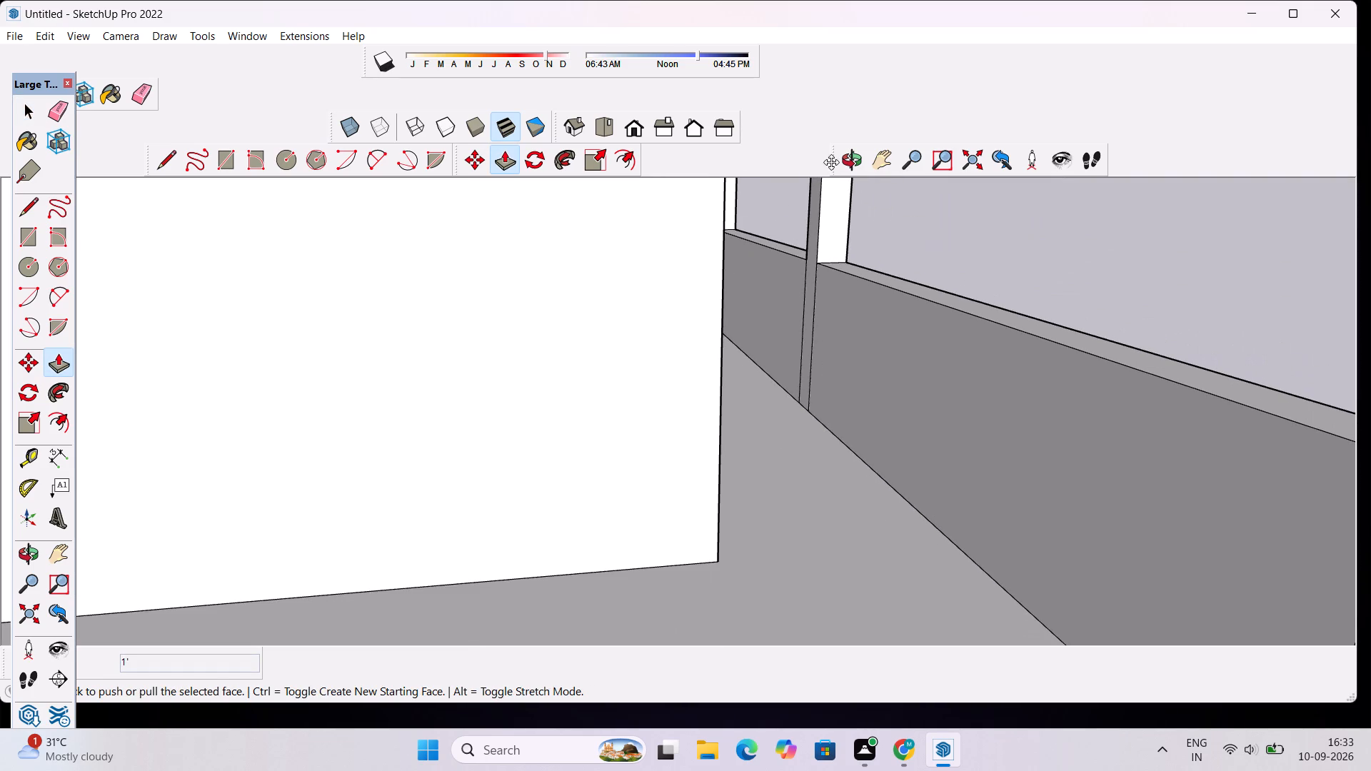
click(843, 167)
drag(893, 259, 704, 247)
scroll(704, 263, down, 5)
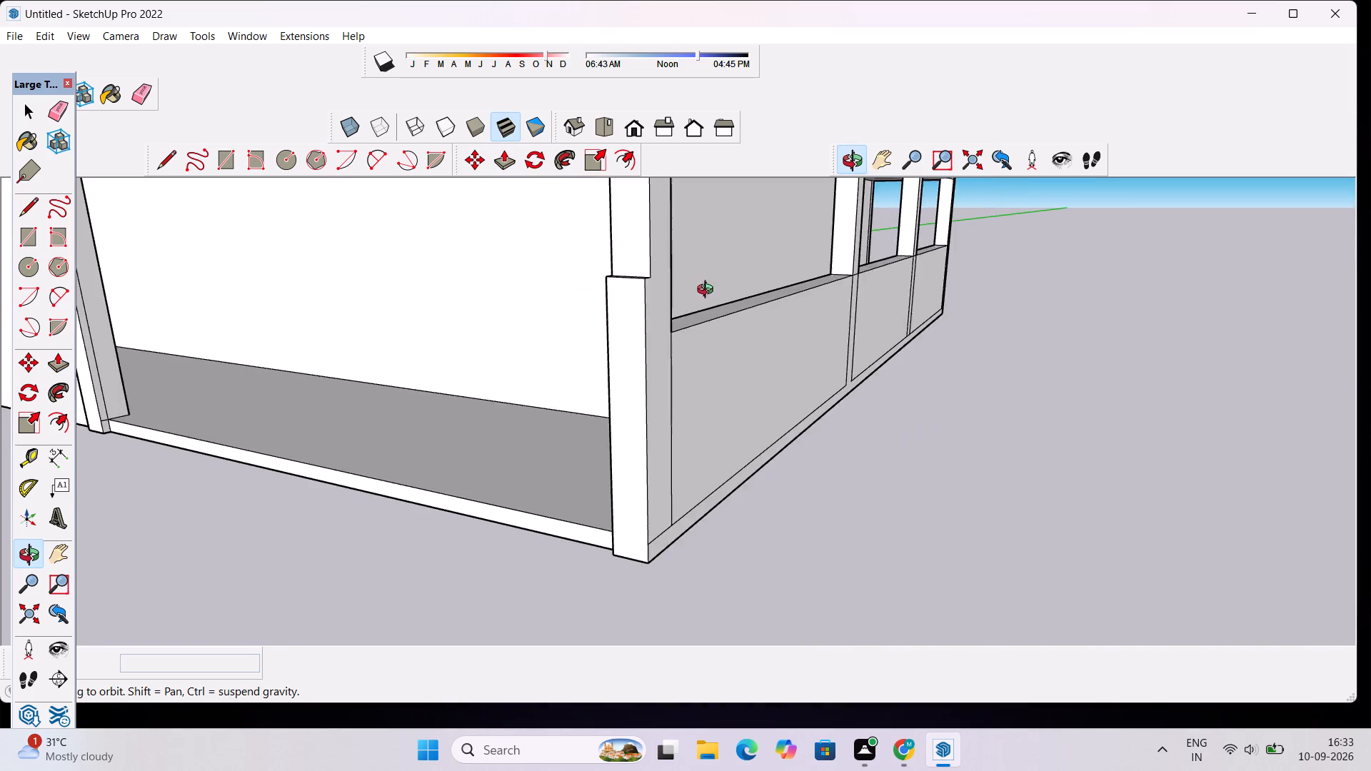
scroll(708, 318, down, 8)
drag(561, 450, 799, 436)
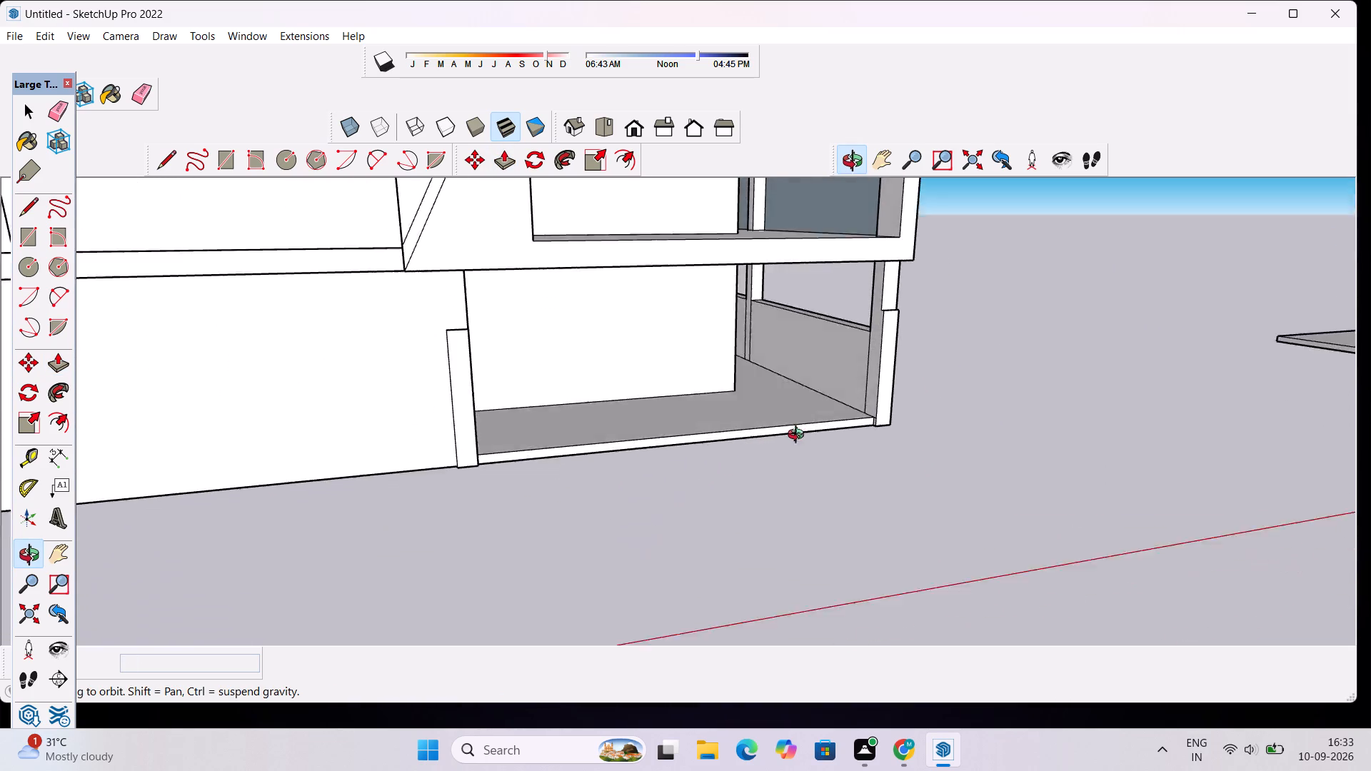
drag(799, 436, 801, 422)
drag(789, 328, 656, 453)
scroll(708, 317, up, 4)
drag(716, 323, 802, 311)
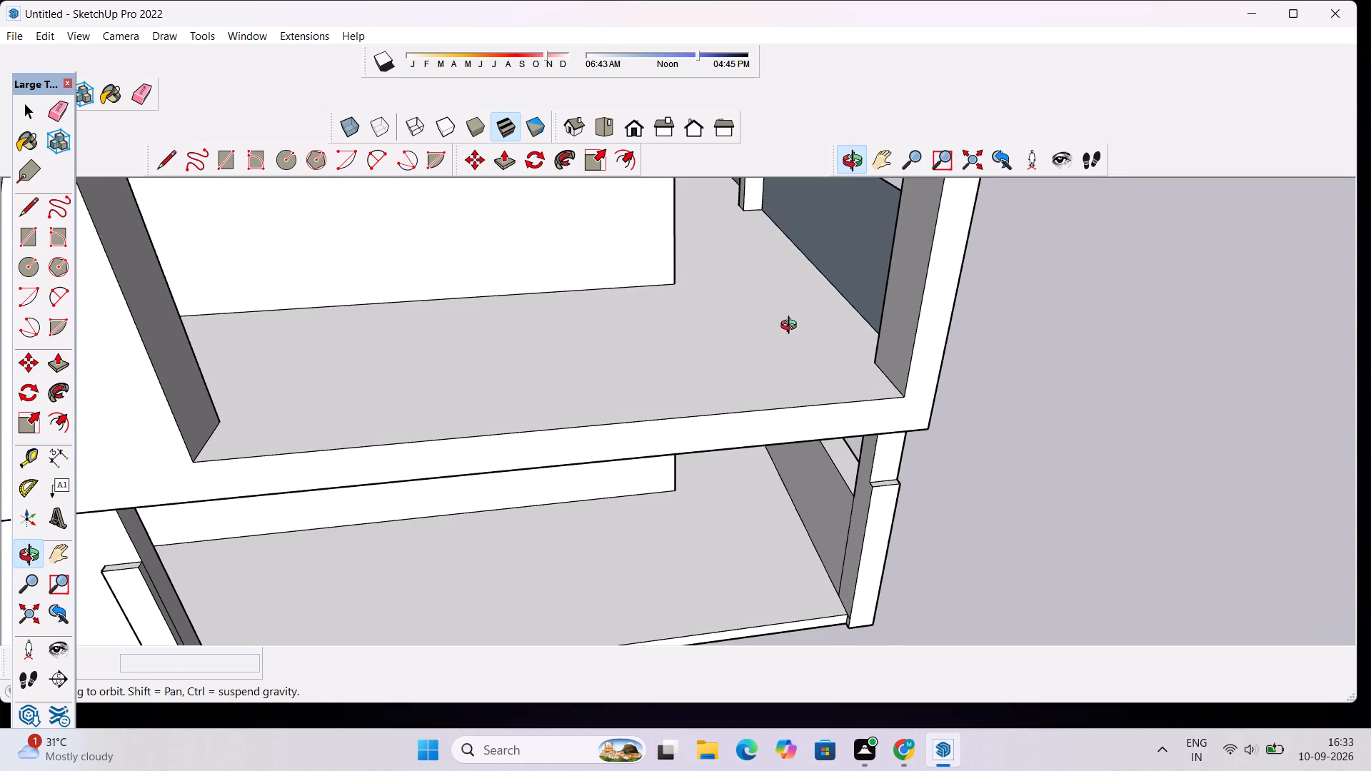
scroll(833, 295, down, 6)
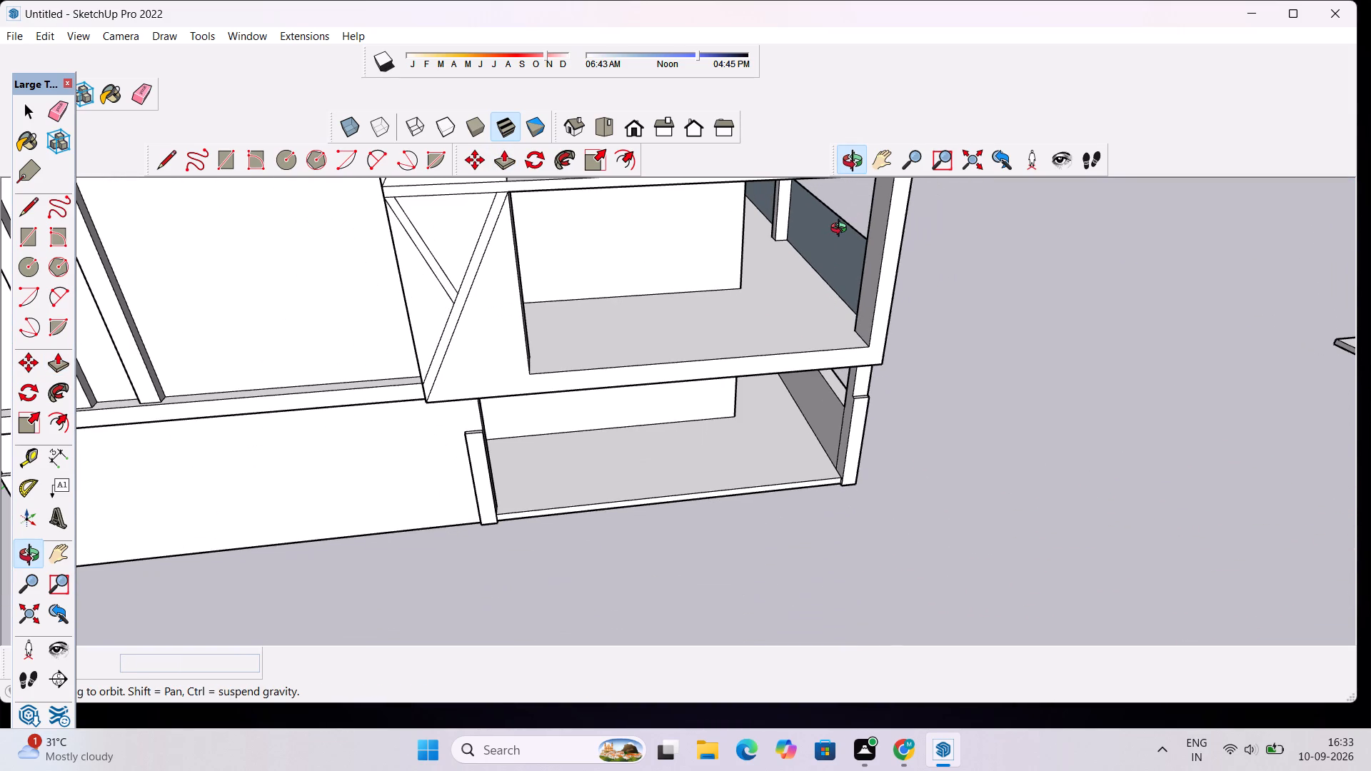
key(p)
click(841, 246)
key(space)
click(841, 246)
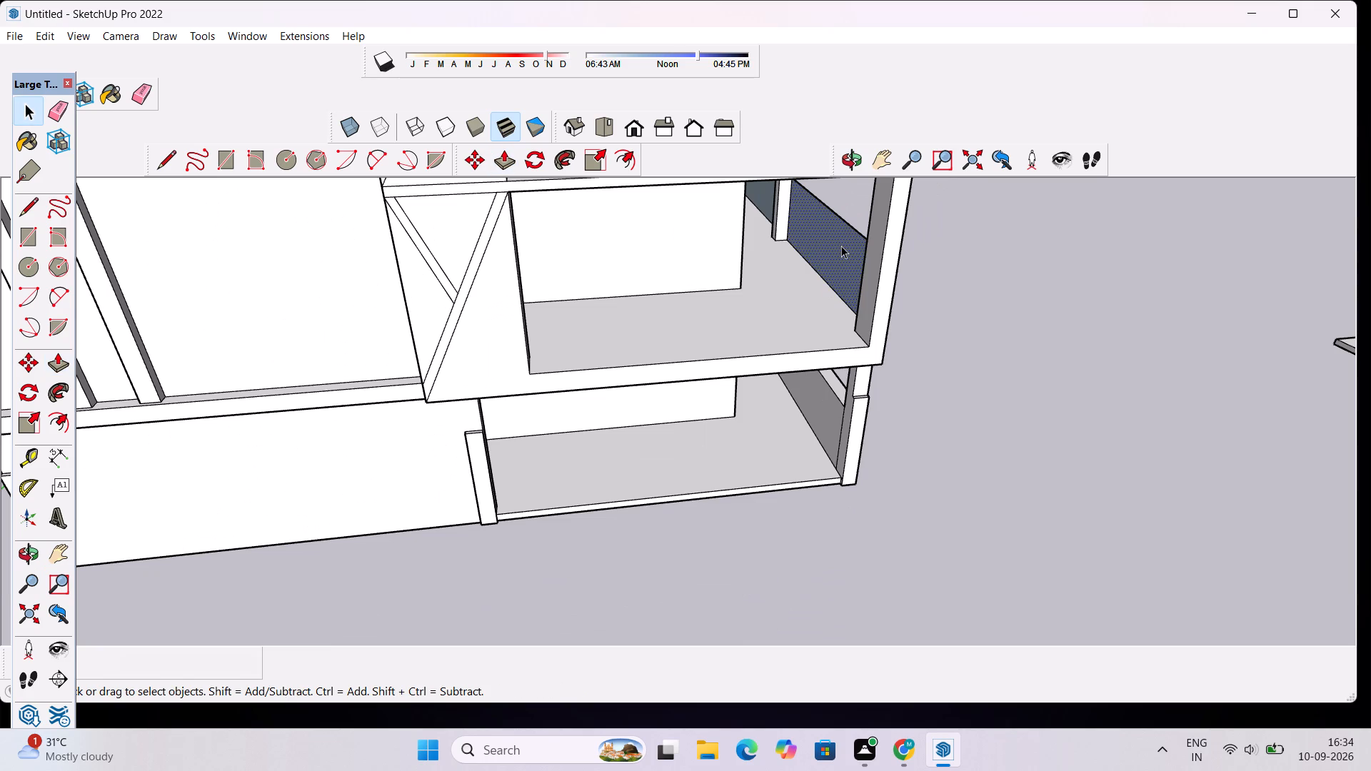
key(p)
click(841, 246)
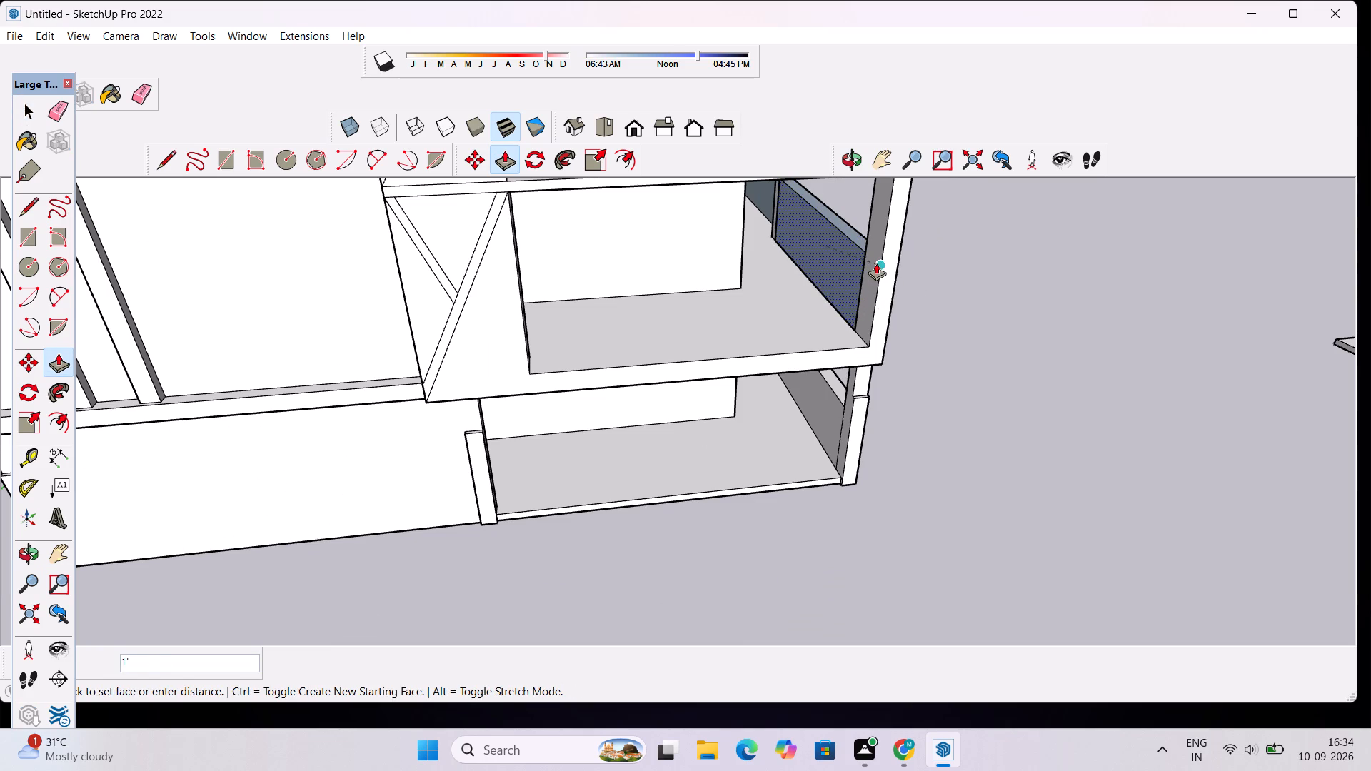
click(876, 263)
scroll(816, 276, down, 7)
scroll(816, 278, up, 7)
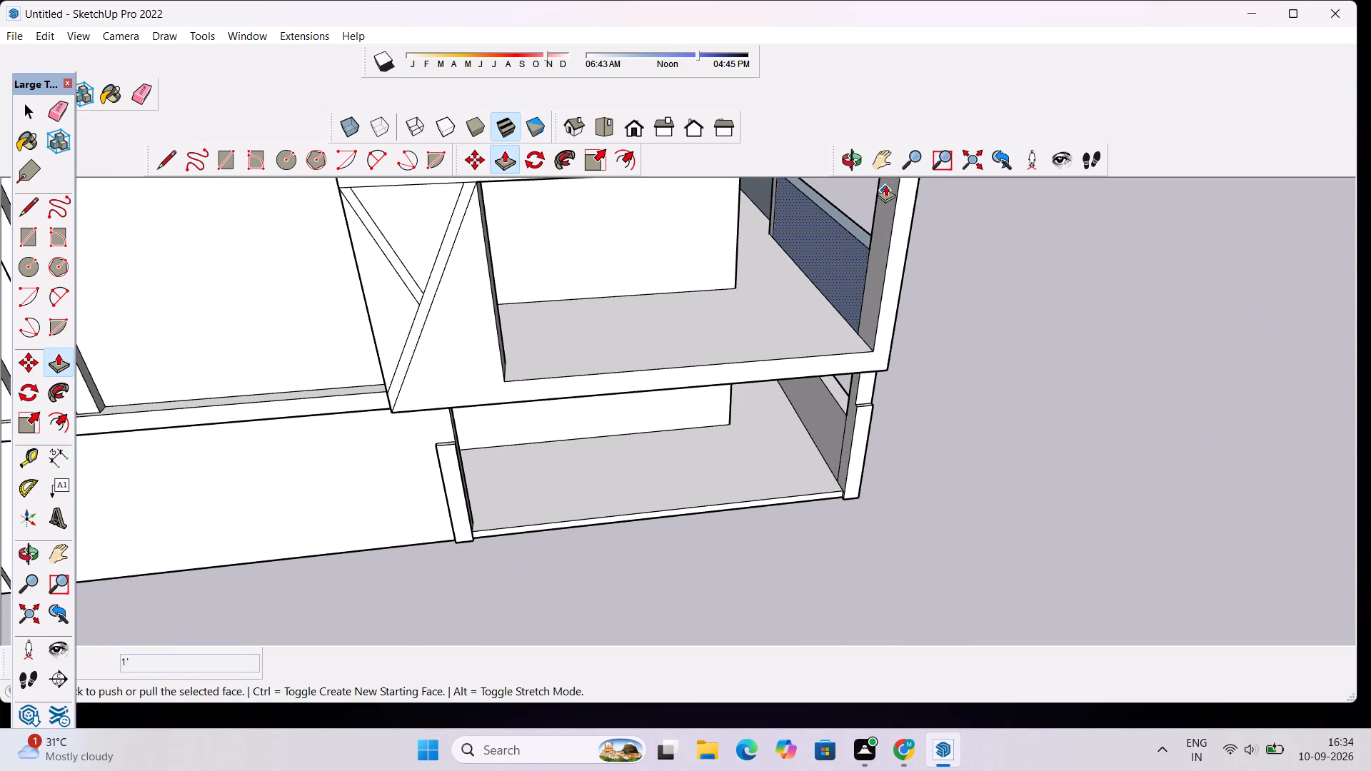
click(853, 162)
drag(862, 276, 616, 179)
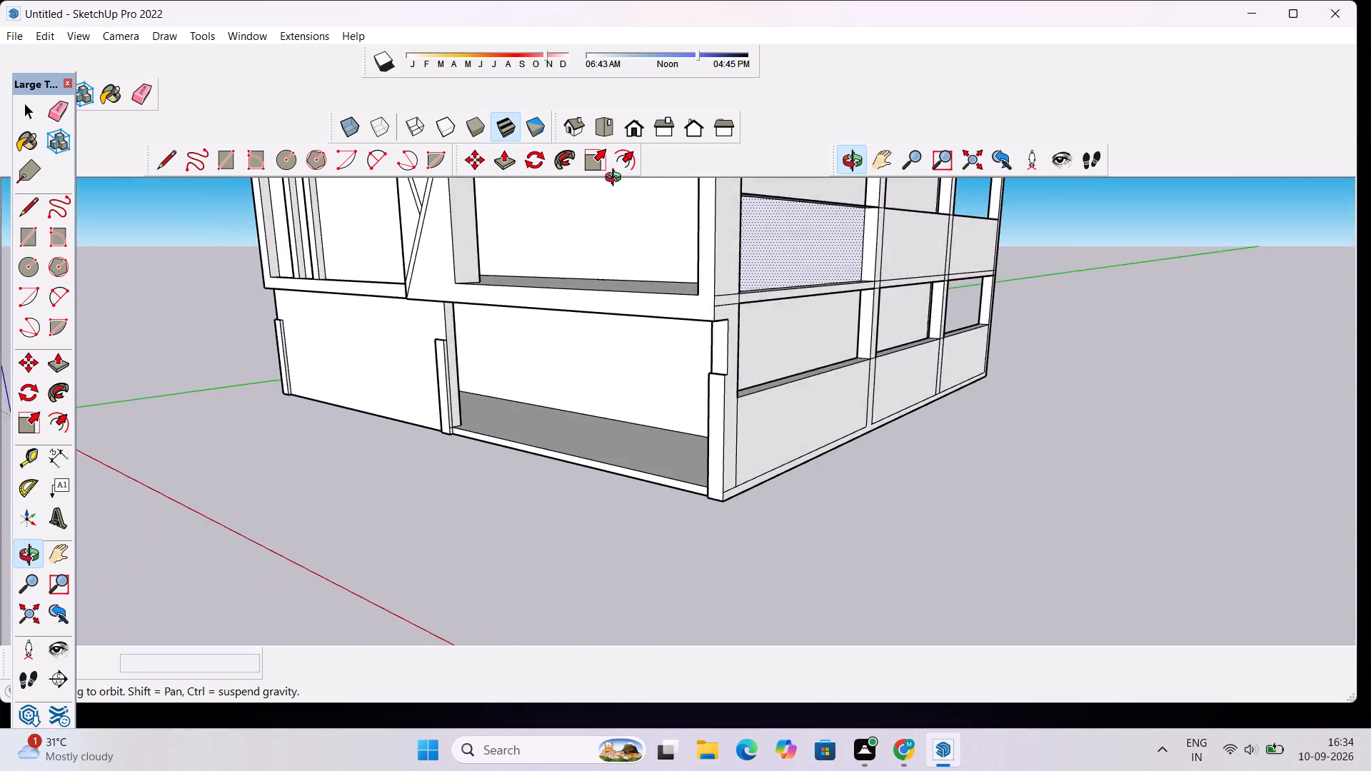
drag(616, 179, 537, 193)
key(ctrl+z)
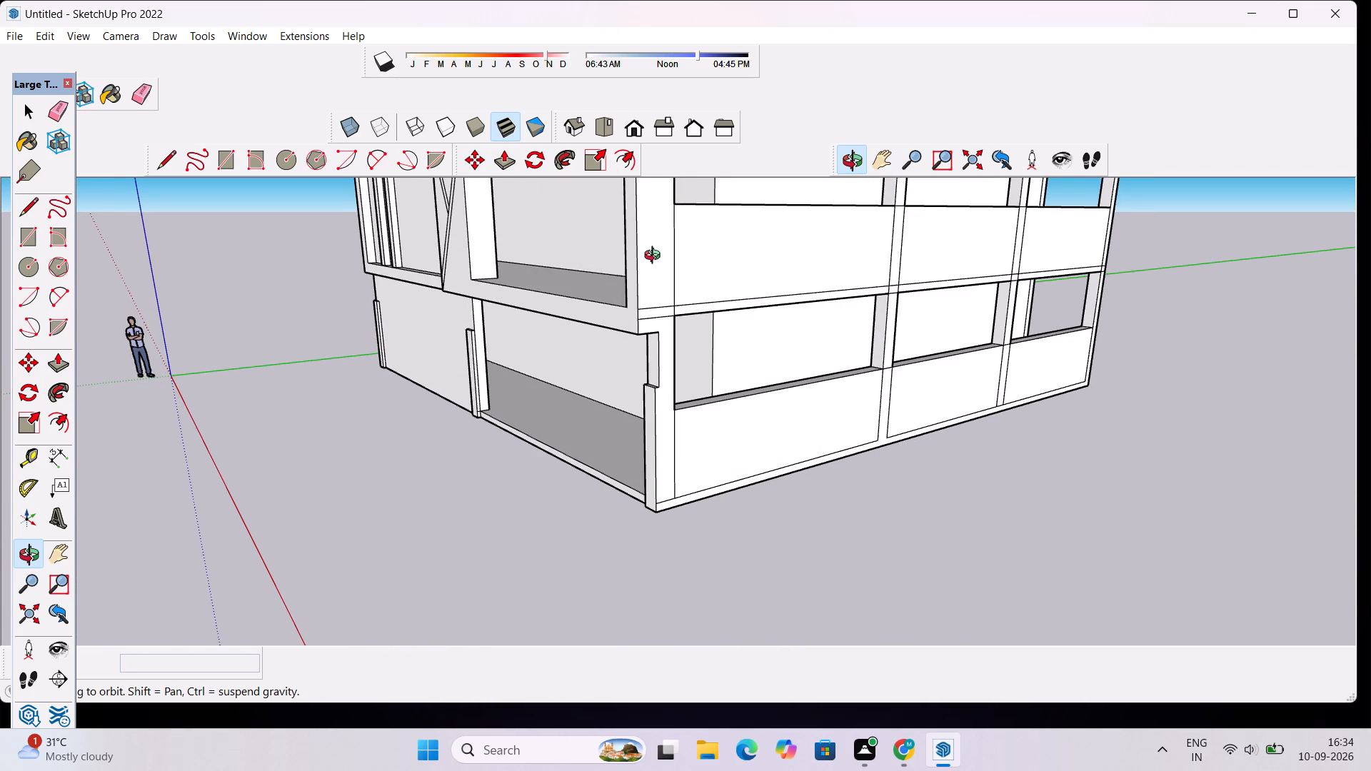
Push/Pull the inner face of the middle storey's front-bay parapet 1' inward, flush with the column.
scroll(656, 256, up, 1)
drag(620, 253, 1026, 256)
scroll(898, 241, up, 5)
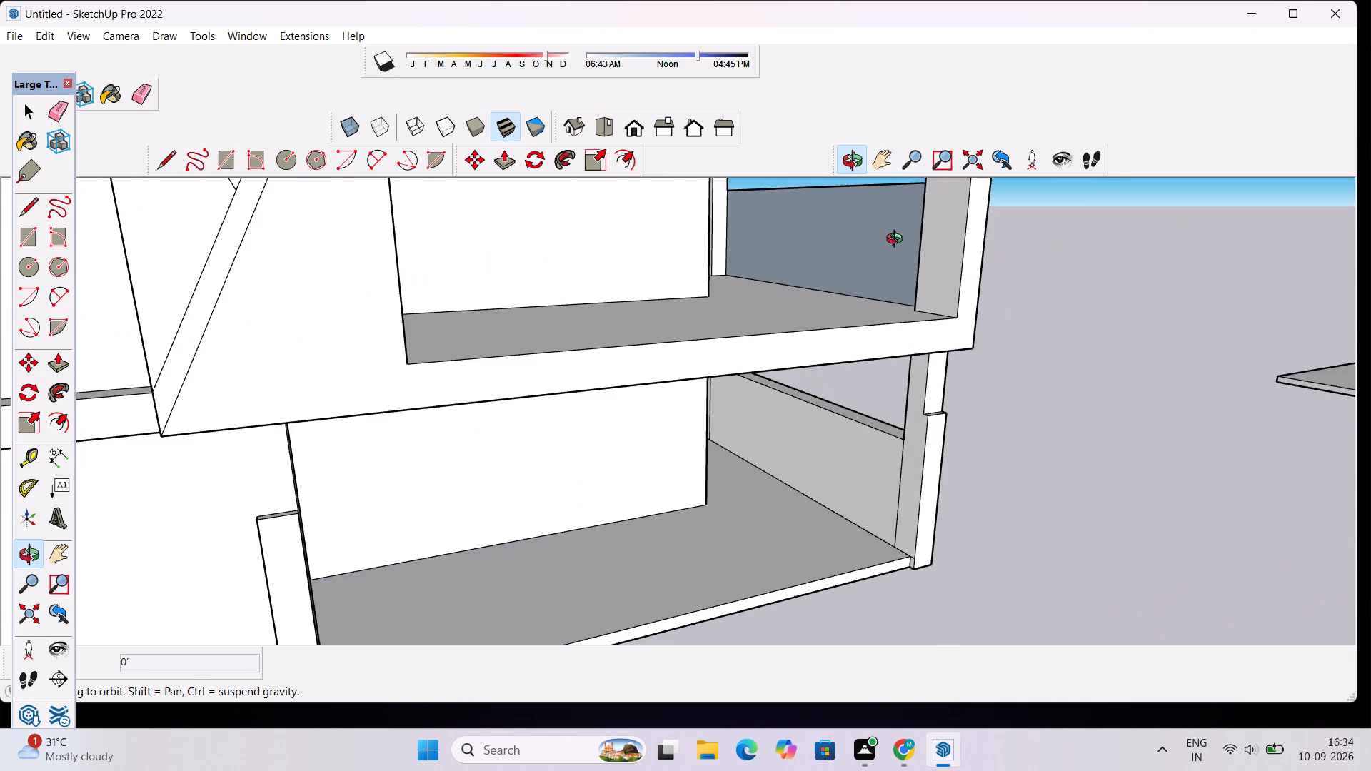
scroll(898, 241, up, 5)
scroll(825, 269, down, 5)
scroll(783, 278, up, 4)
scroll(789, 276, down, 4)
drag(789, 276, 714, 283)
scroll(690, 242, up, 3)
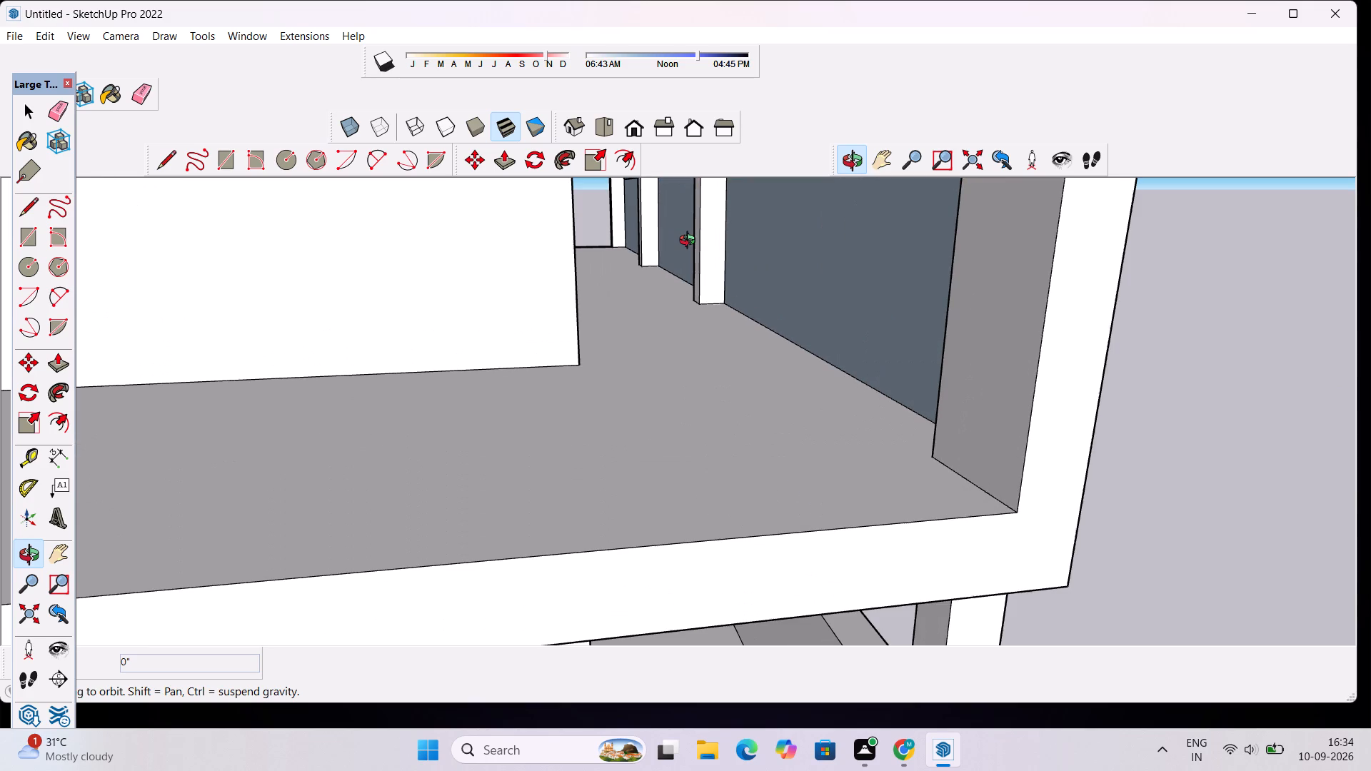
key(space)
key(p)
click(741, 243)
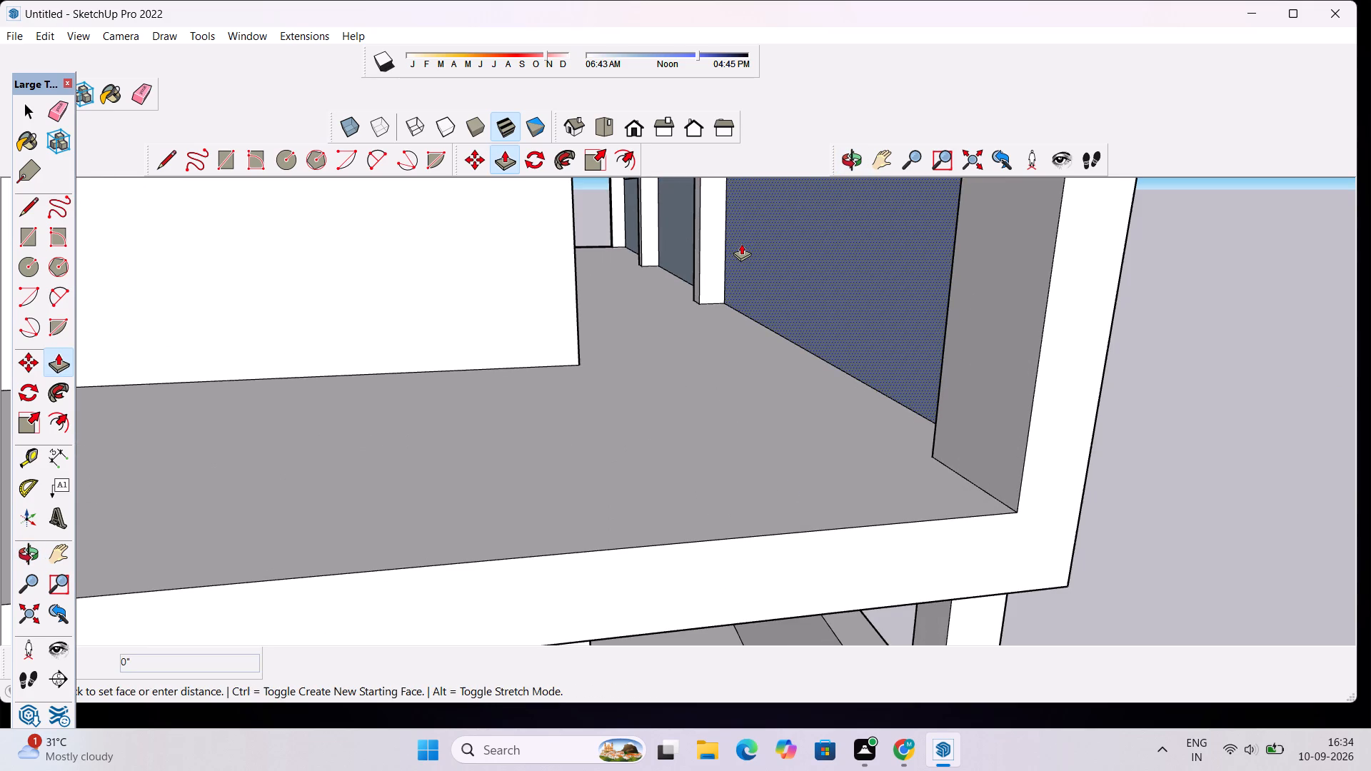
click(988, 382)
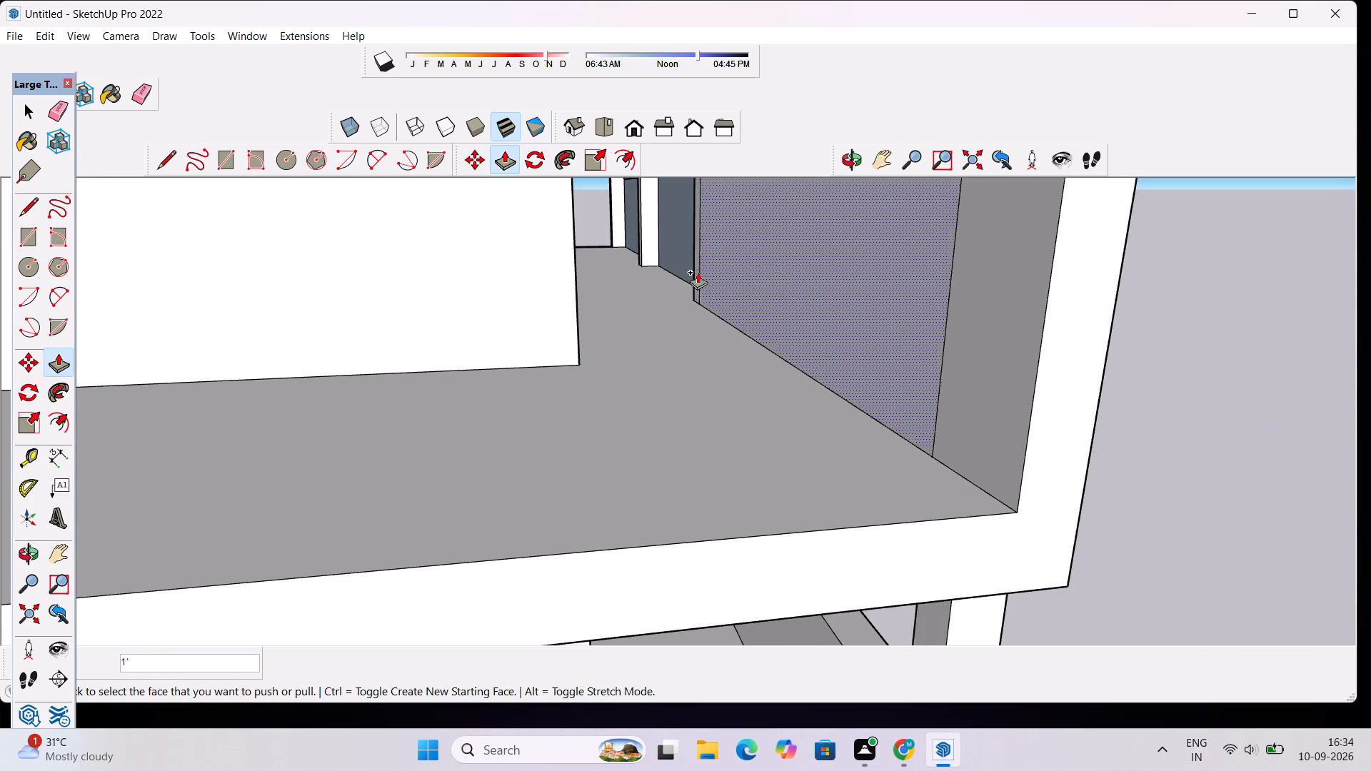
Push/Pull the inner faces of the middle storey's middle-bay and rear-bay parapets 1' inward to match the front bay.
click(683, 249)
click(735, 264)
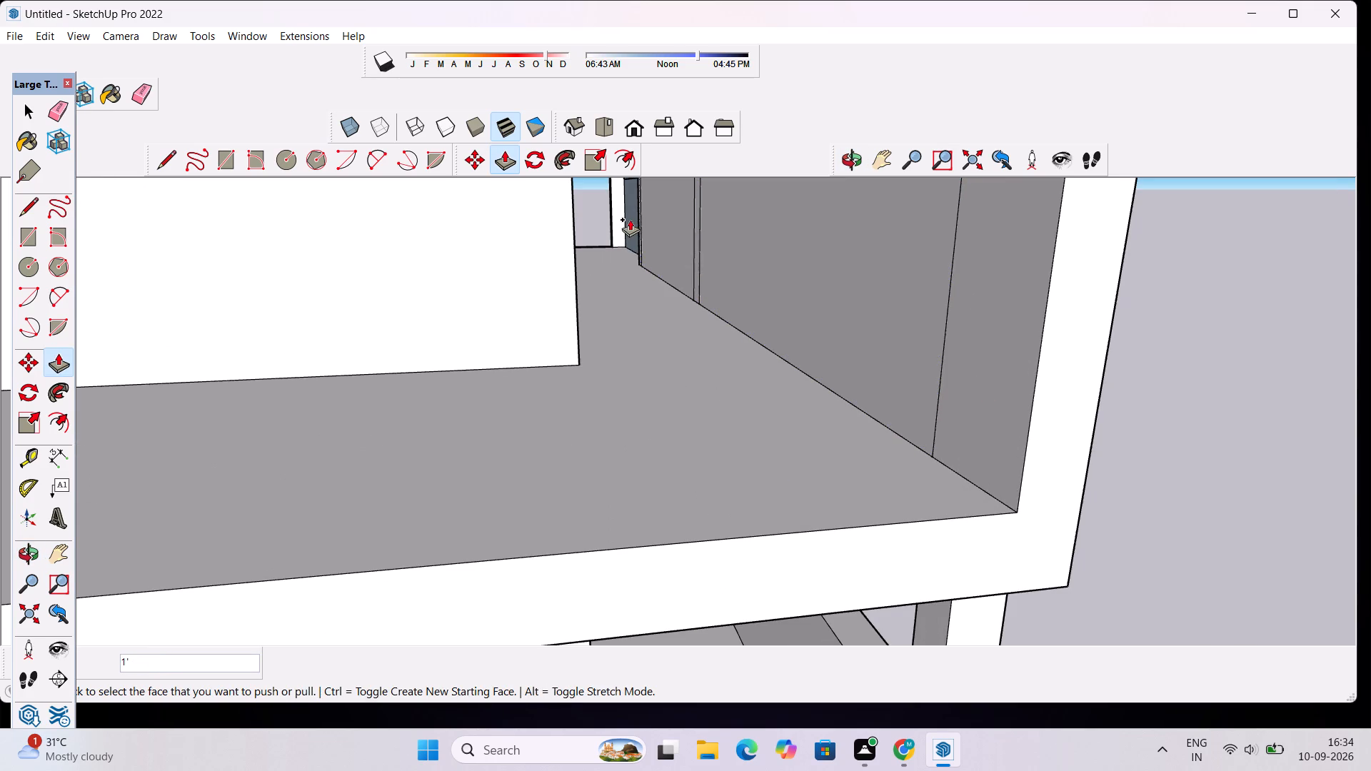
click(630, 219)
click(666, 236)
Push/Pull the inner faces of the top storey's front, middle and rear bay parapets 1' inward, flush with the columns.
scroll(664, 278, down, 10)
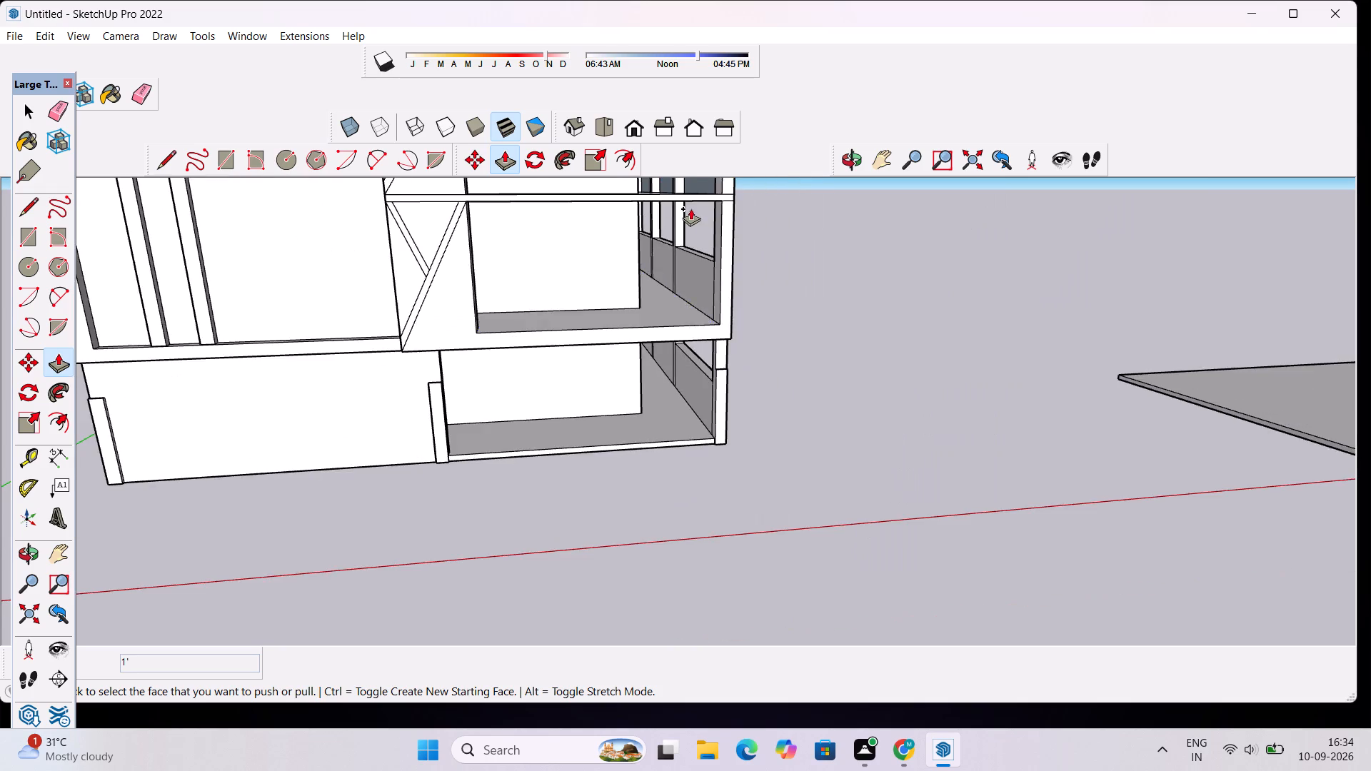
scroll(690, 208, down, 9)
scroll(695, 179, up, 18)
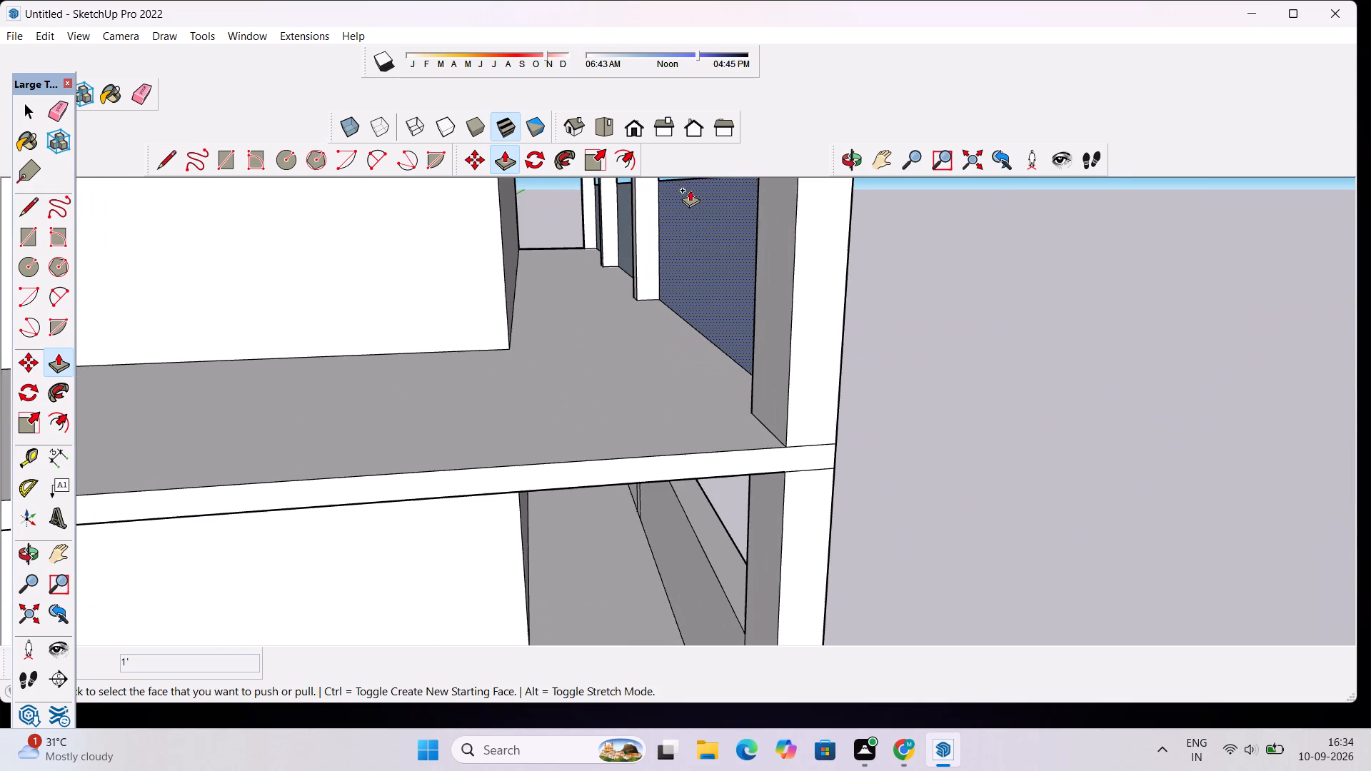
click(687, 213)
click(772, 274)
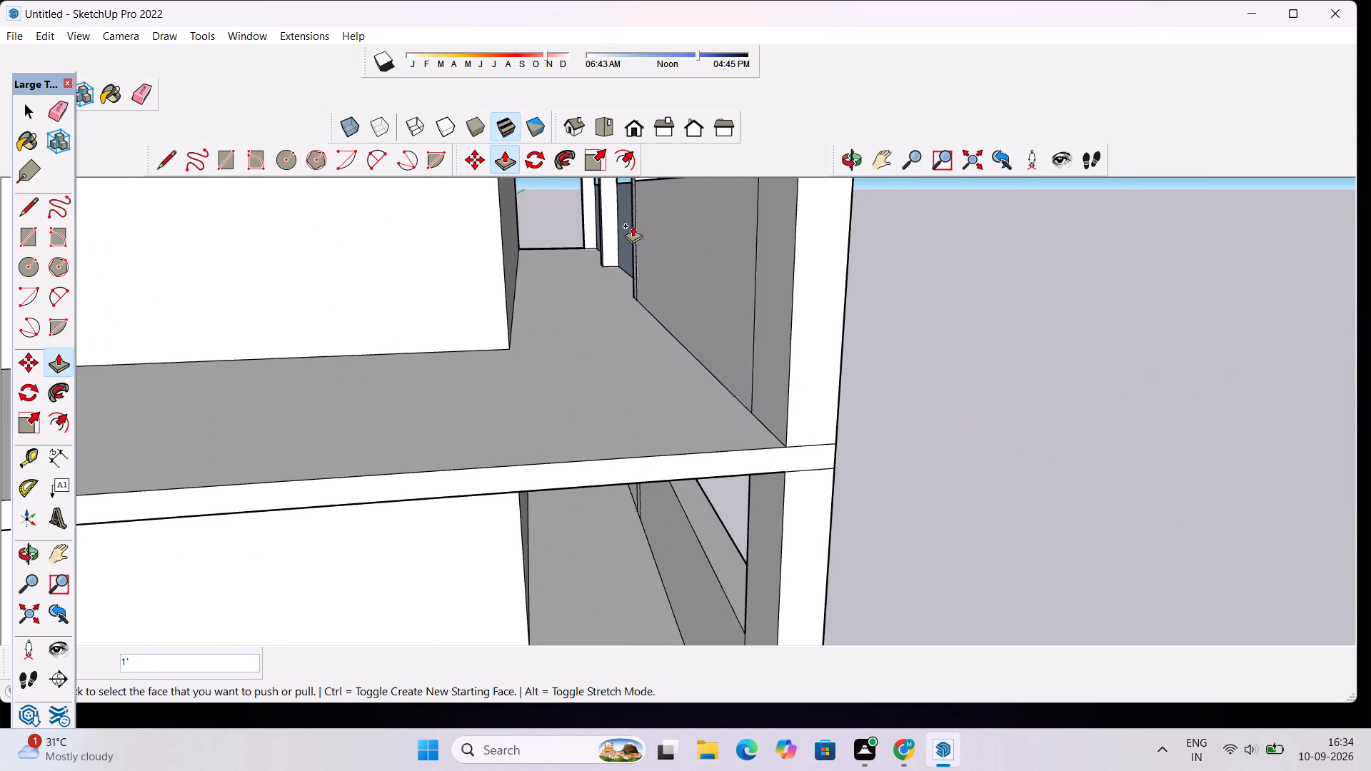
click(625, 215)
click(668, 232)
scroll(588, 217, up, 3)
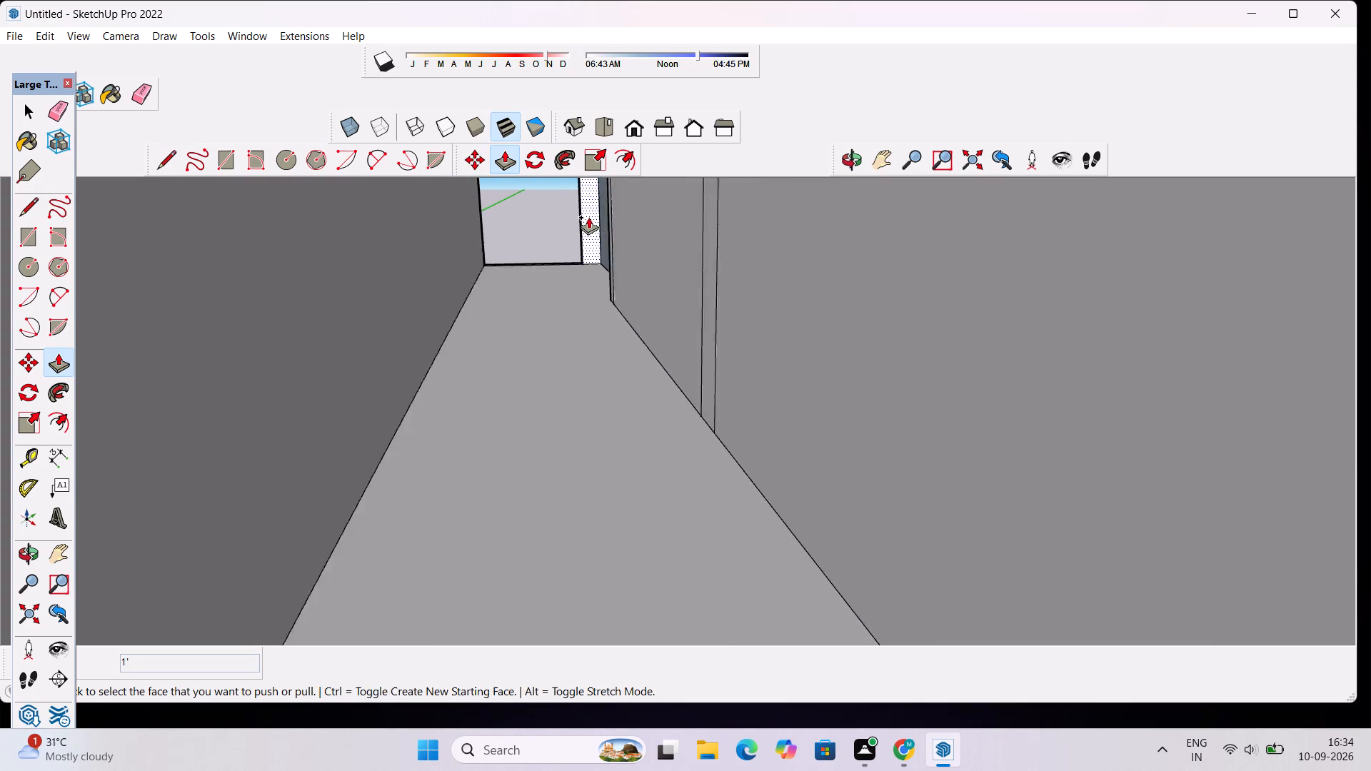
scroll(588, 217, up, 7)
click(620, 251)
click(716, 348)
Place roof guides inset 1' from the parapet-side and rear edges, and 9" from the opposite side edge at the short return wall's inner corner.
scroll(716, 346, down, 4)
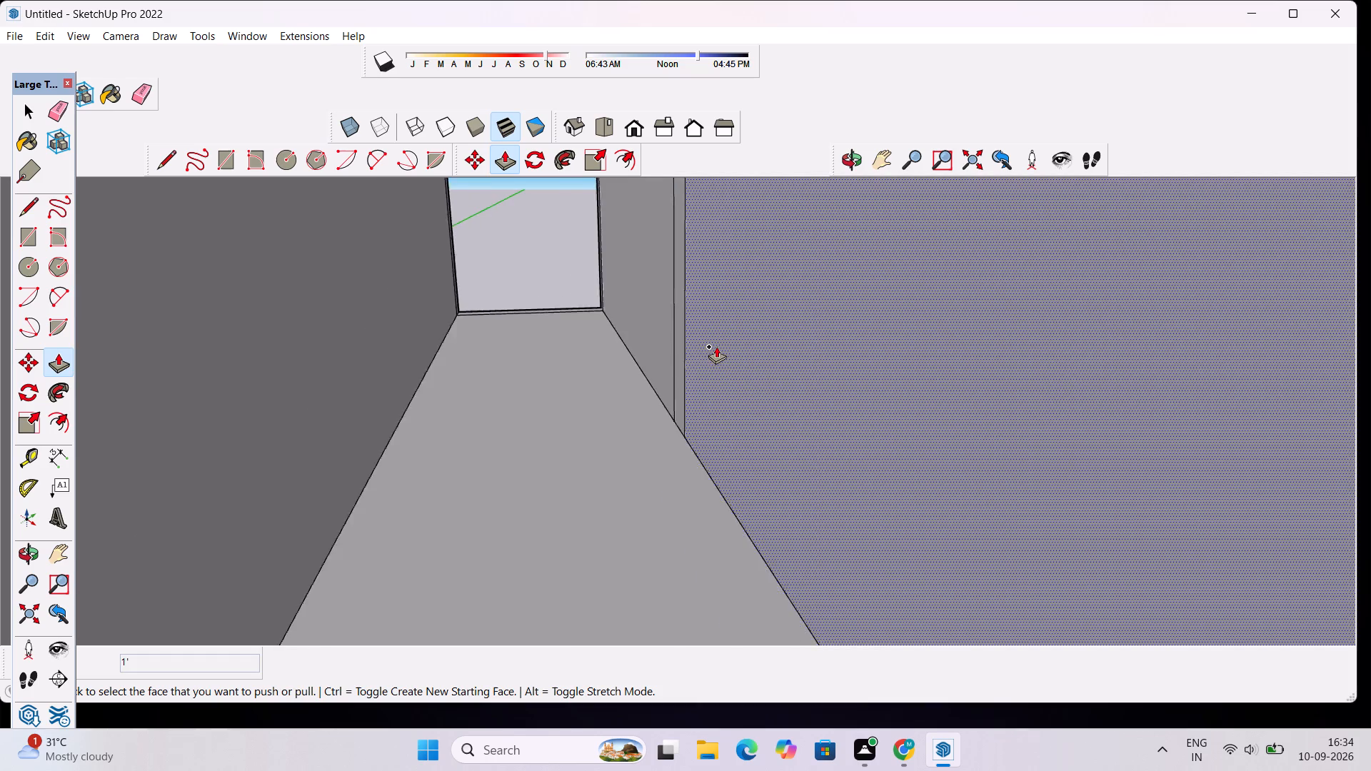
scroll(716, 346, down, 17)
scroll(698, 344, down, 20)
scroll(698, 344, down, 12)
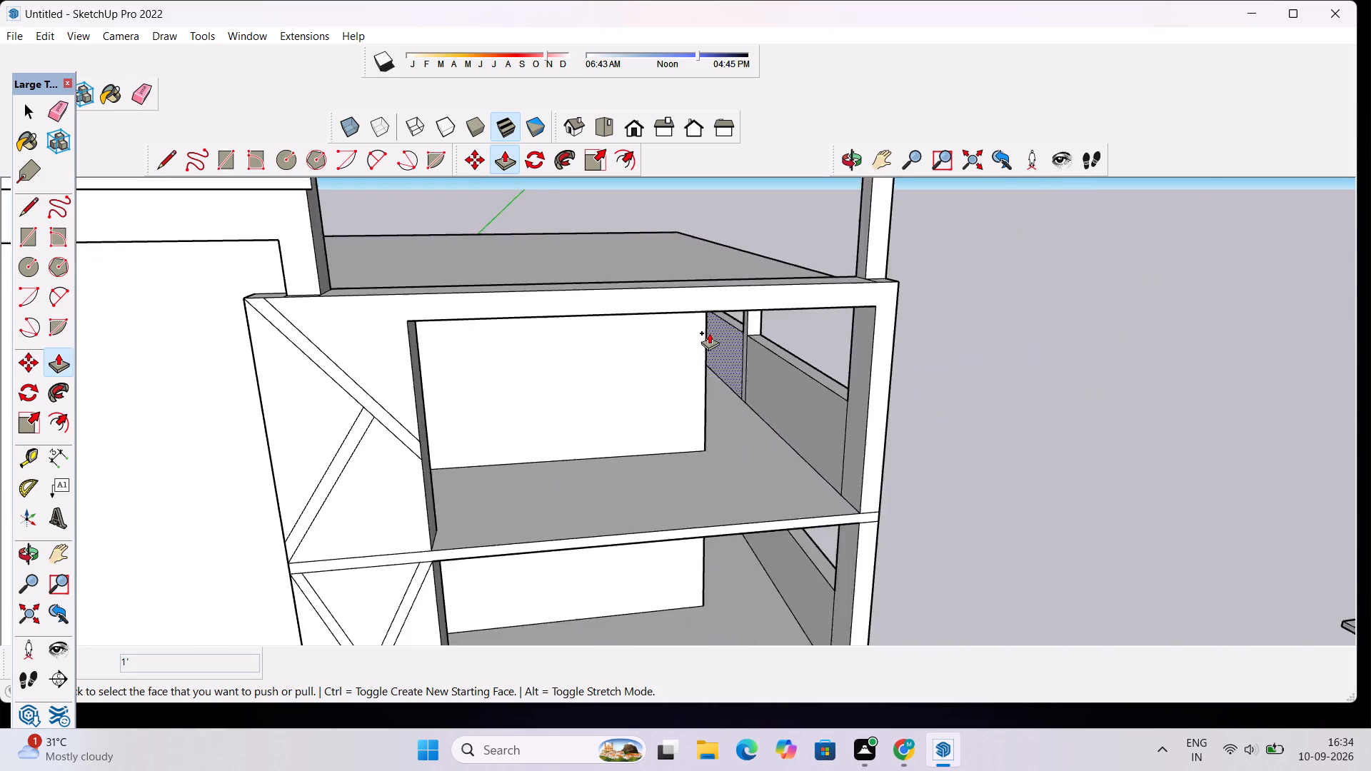
scroll(709, 333, down, 20)
scroll(704, 326, up, 5)
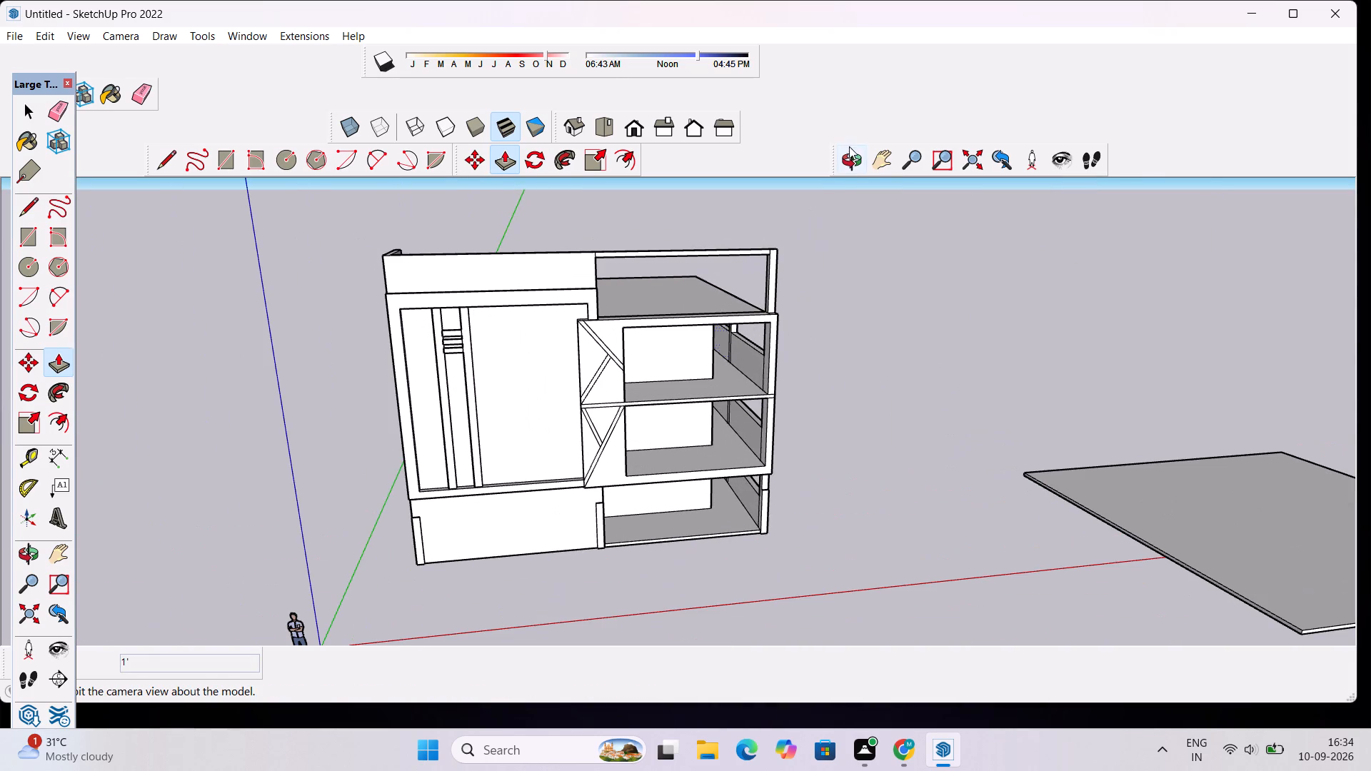
click(854, 169)
drag(994, 385, 385, 385)
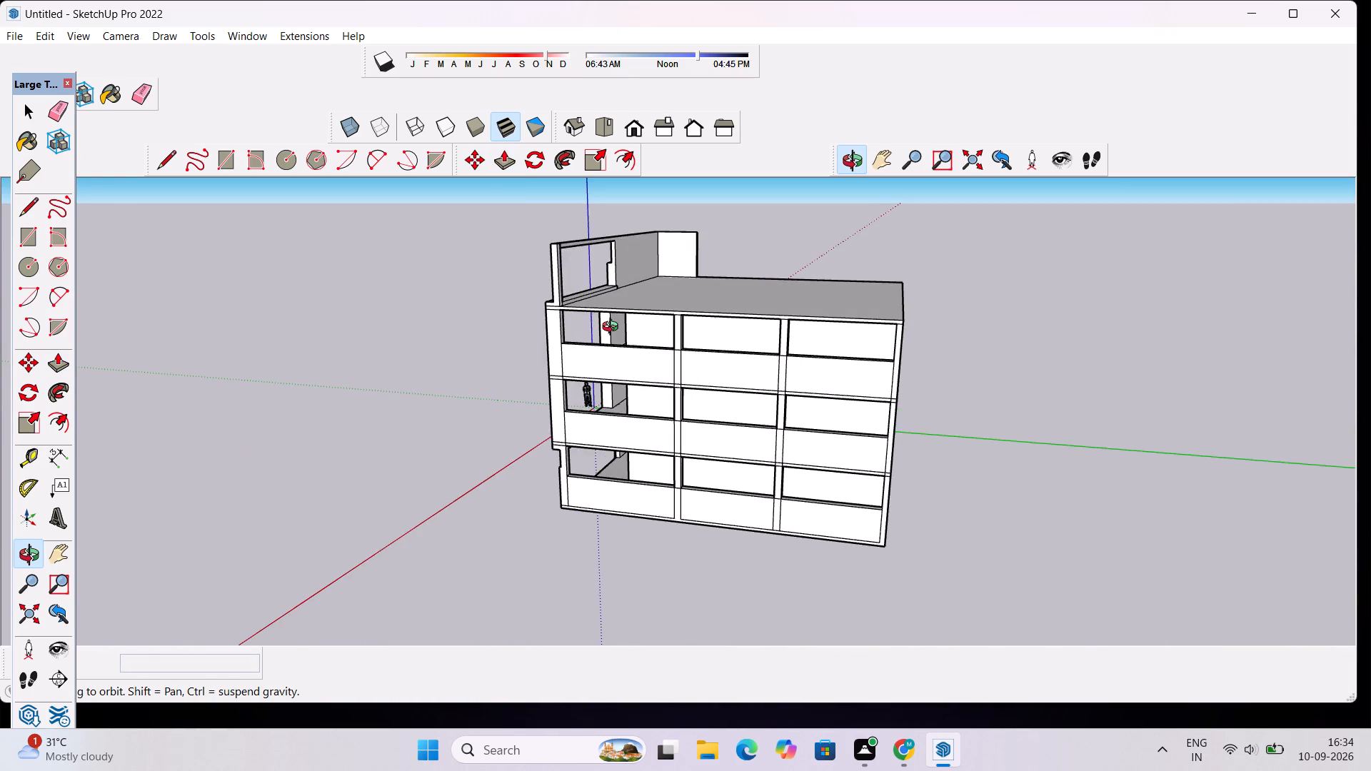
scroll(614, 328, up, 5)
drag(778, 348, 418, 477)
scroll(521, 348, down, 6)
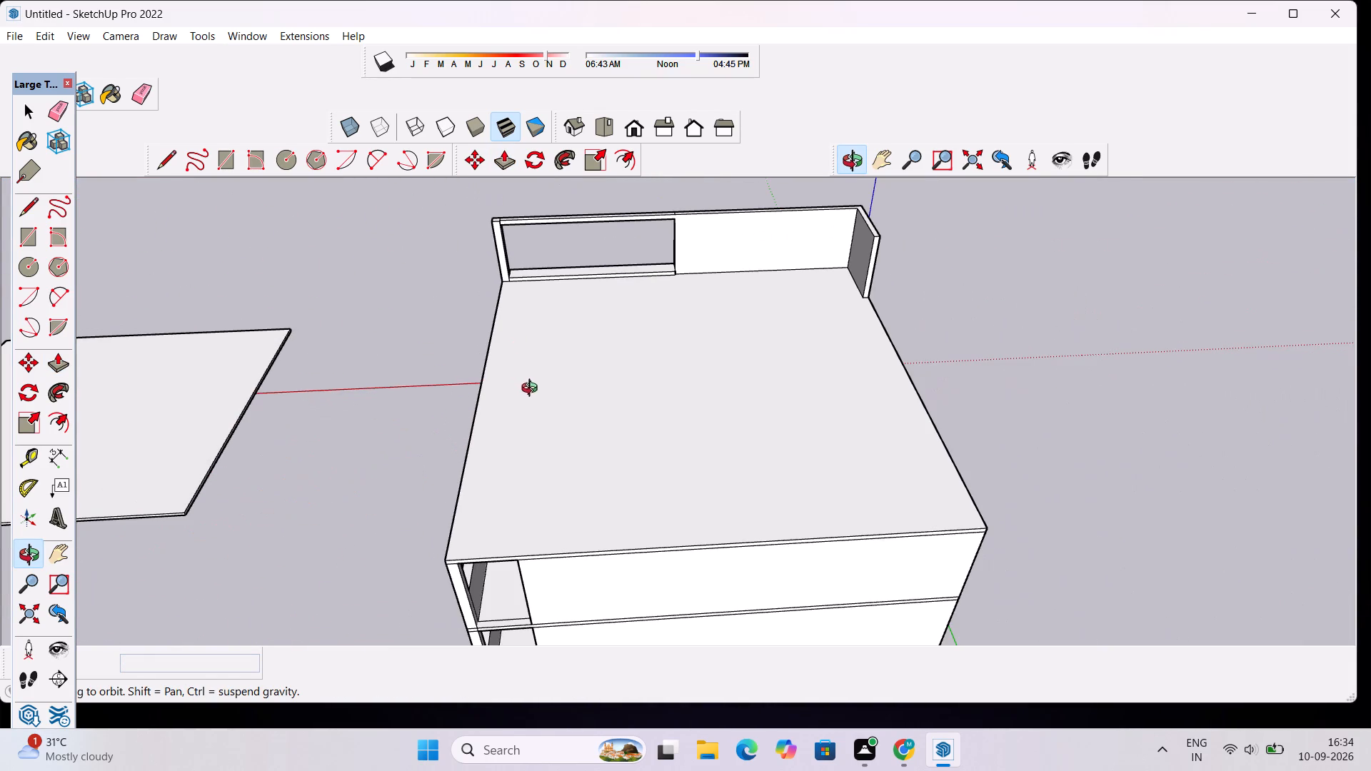
scroll(518, 525, up, 5)
key(t)
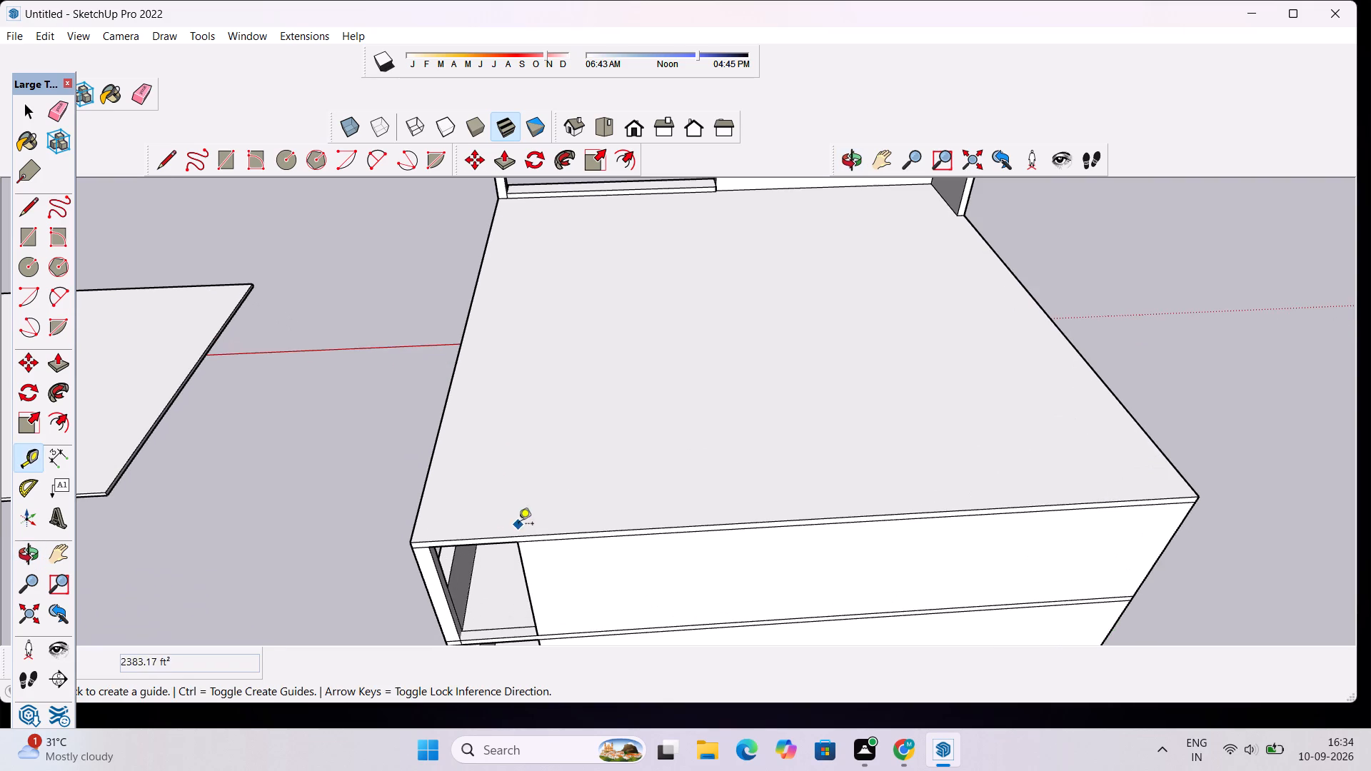
click(482, 265)
click(511, 199)
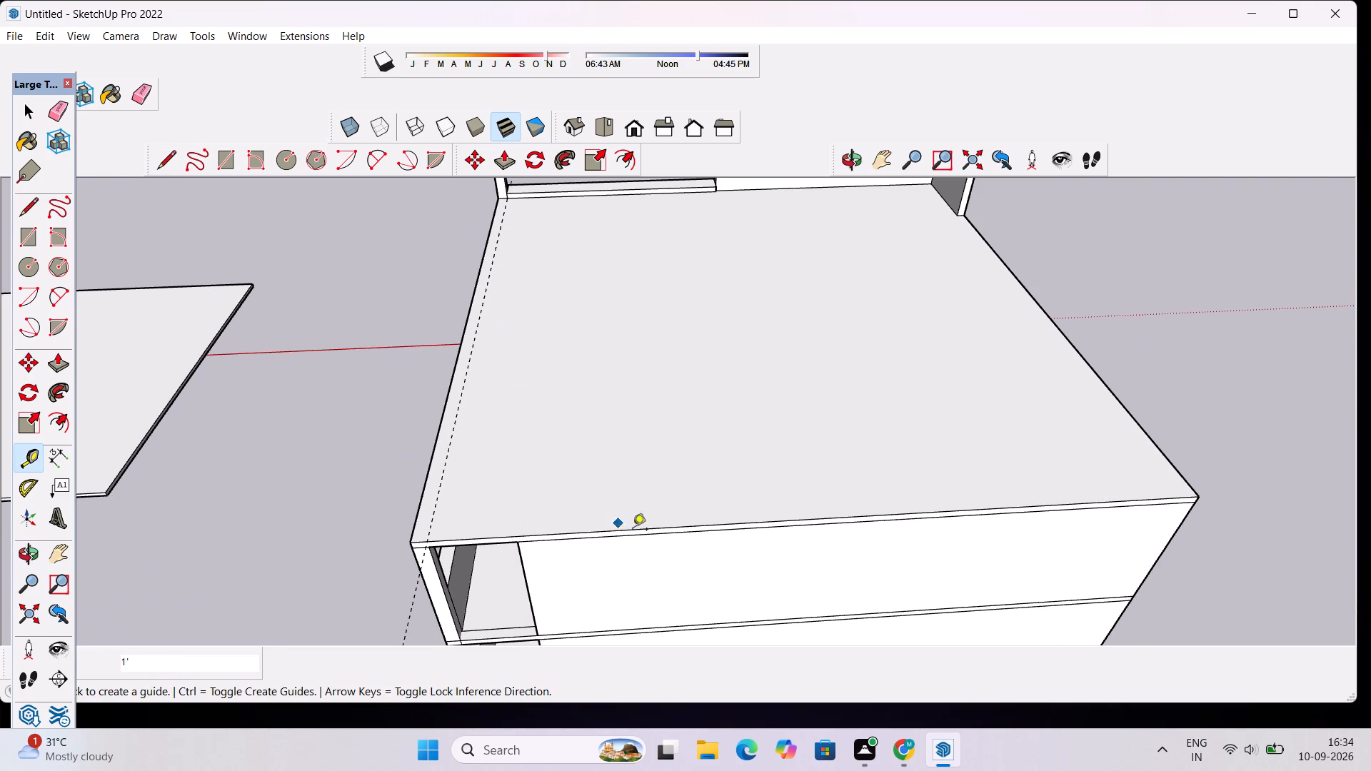
click(678, 529)
text(1')
key(Return)
click(1055, 316)
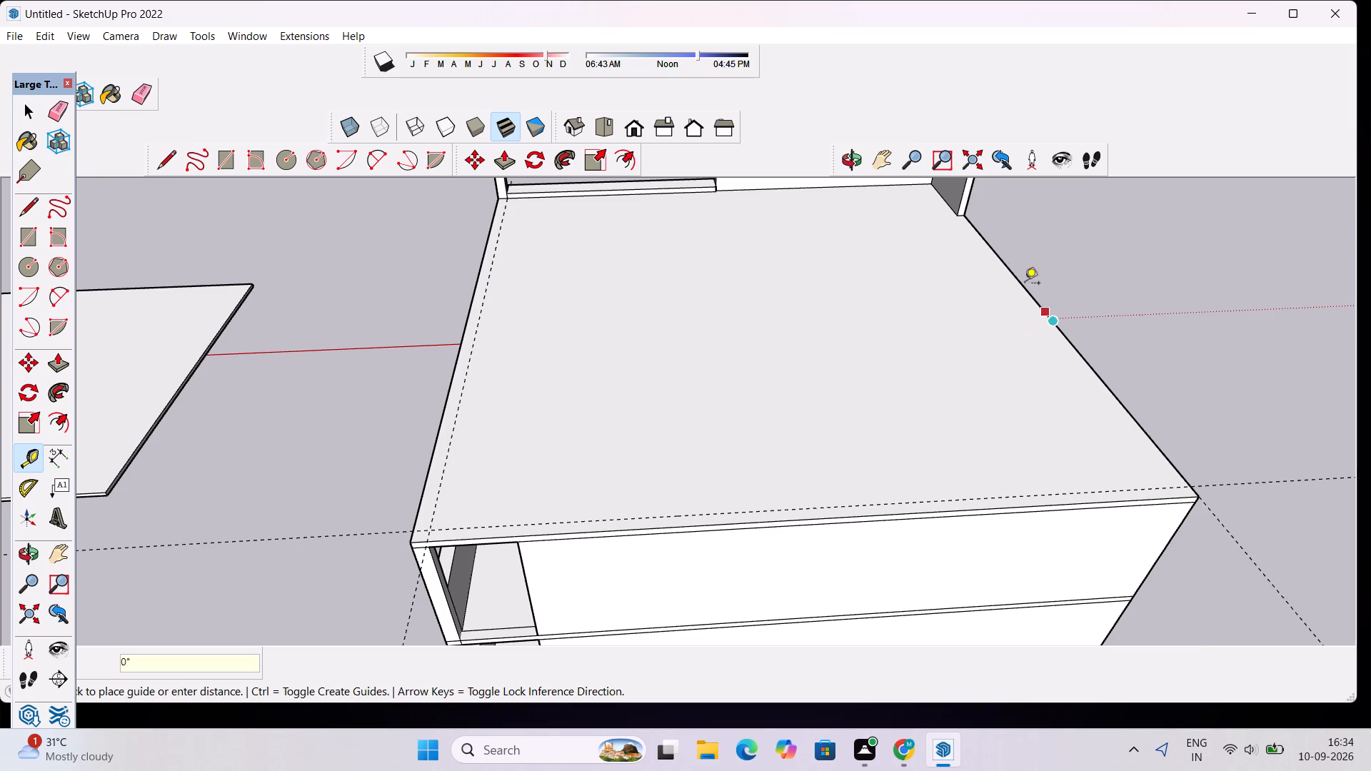
click(959, 213)
key(space)
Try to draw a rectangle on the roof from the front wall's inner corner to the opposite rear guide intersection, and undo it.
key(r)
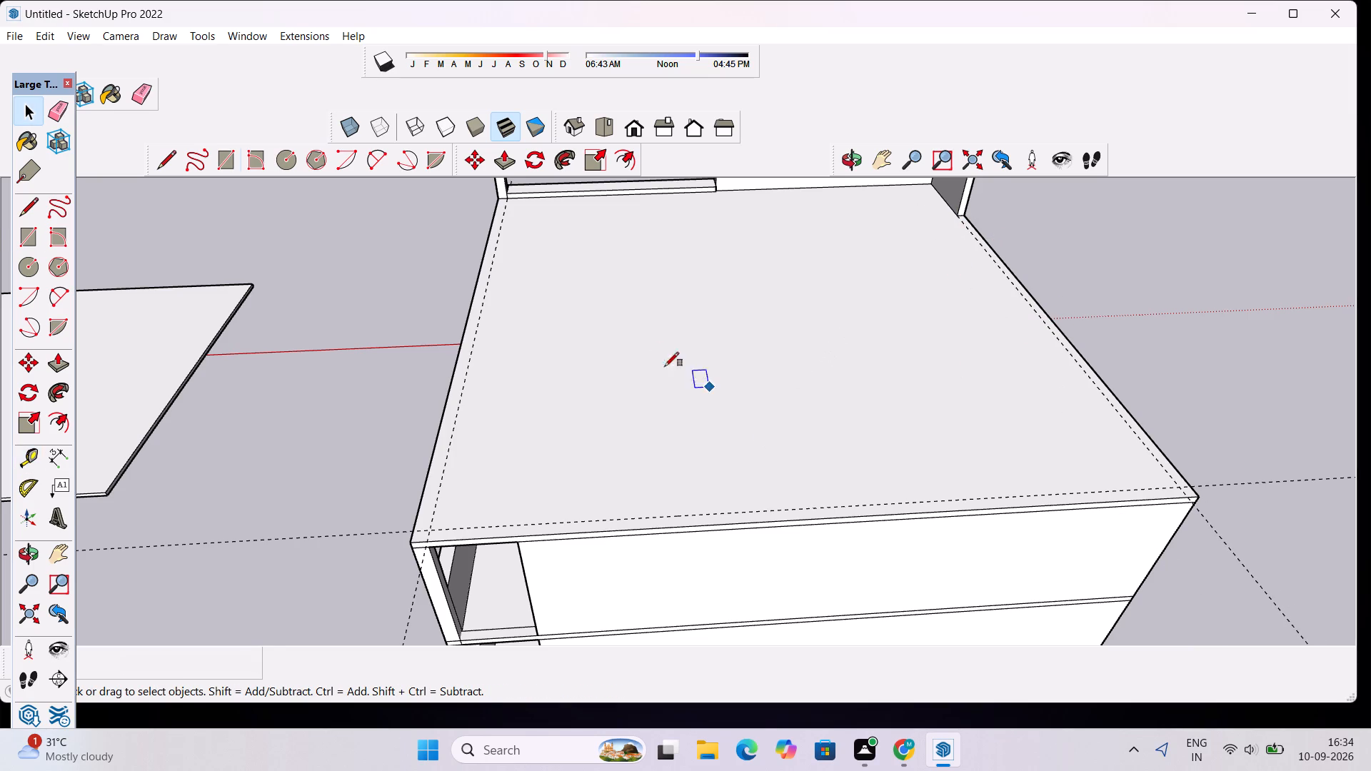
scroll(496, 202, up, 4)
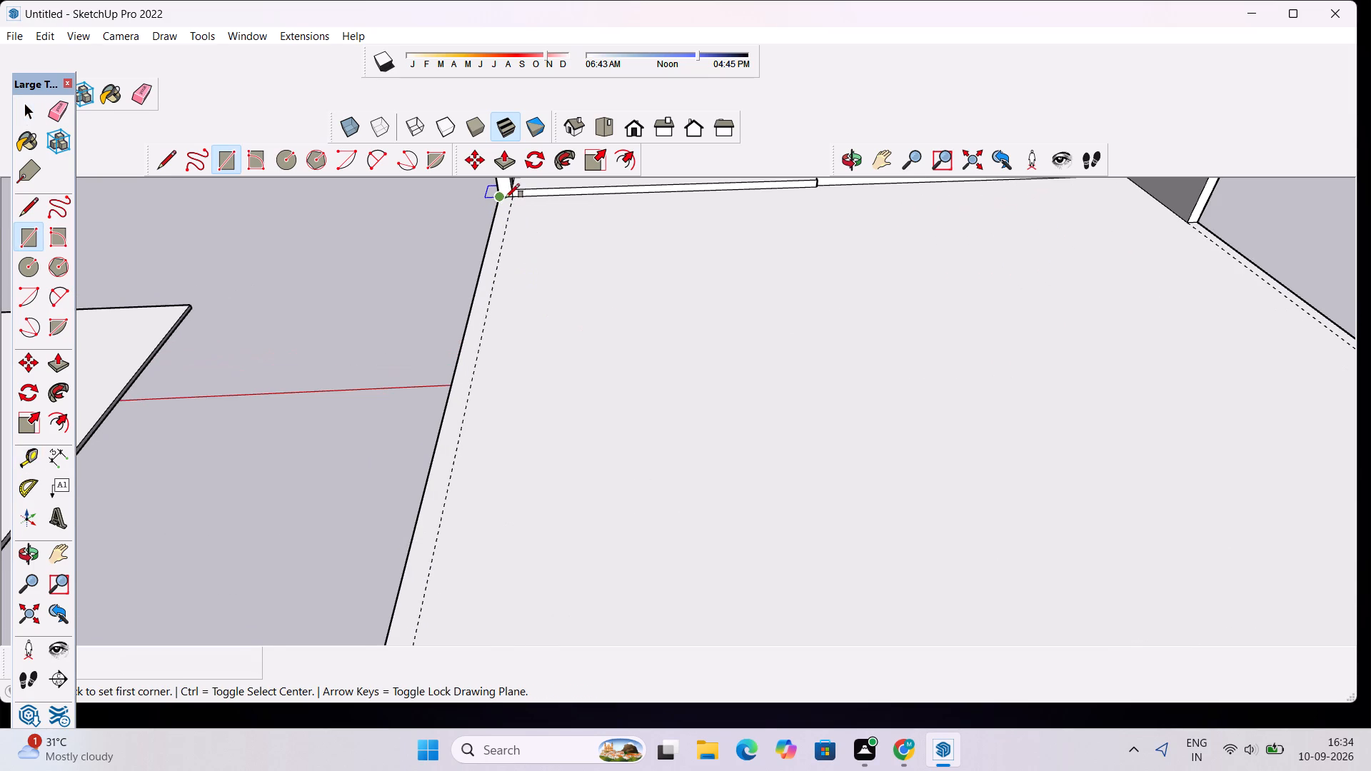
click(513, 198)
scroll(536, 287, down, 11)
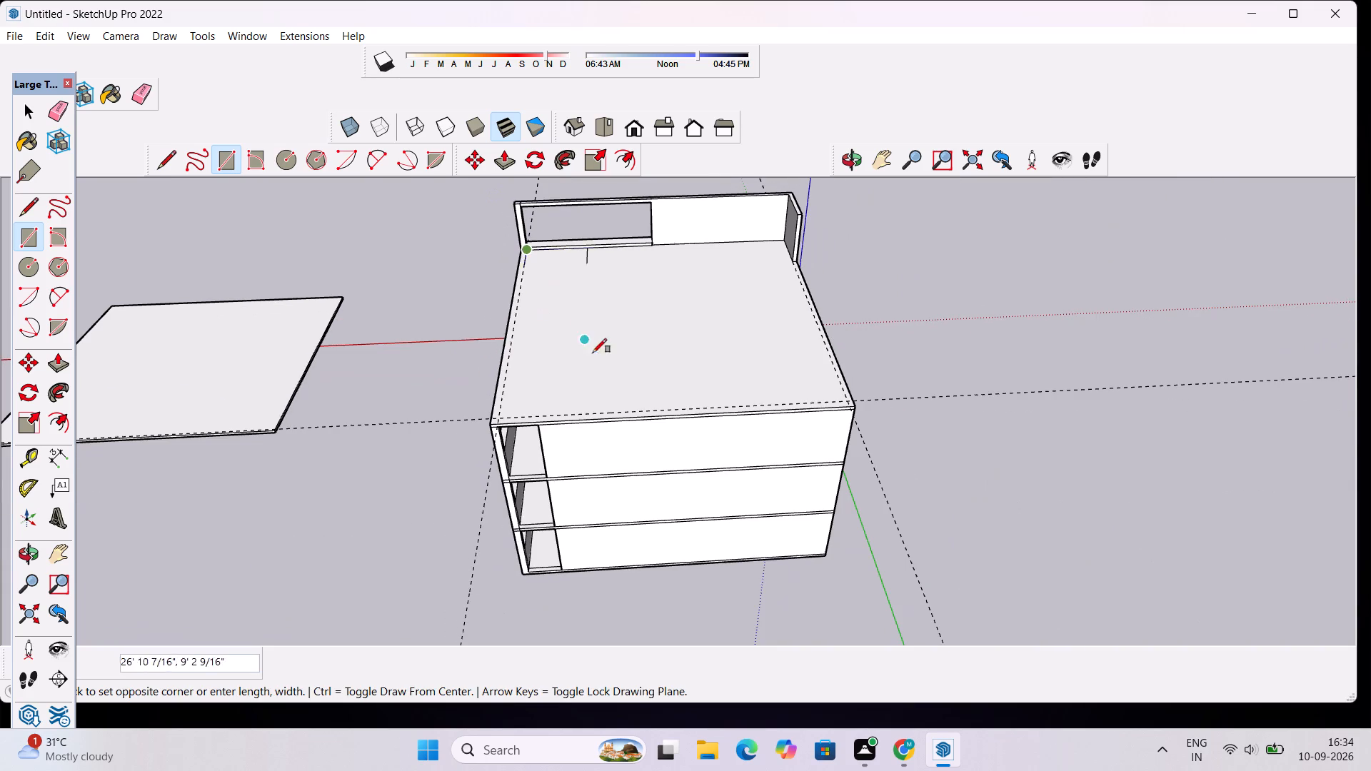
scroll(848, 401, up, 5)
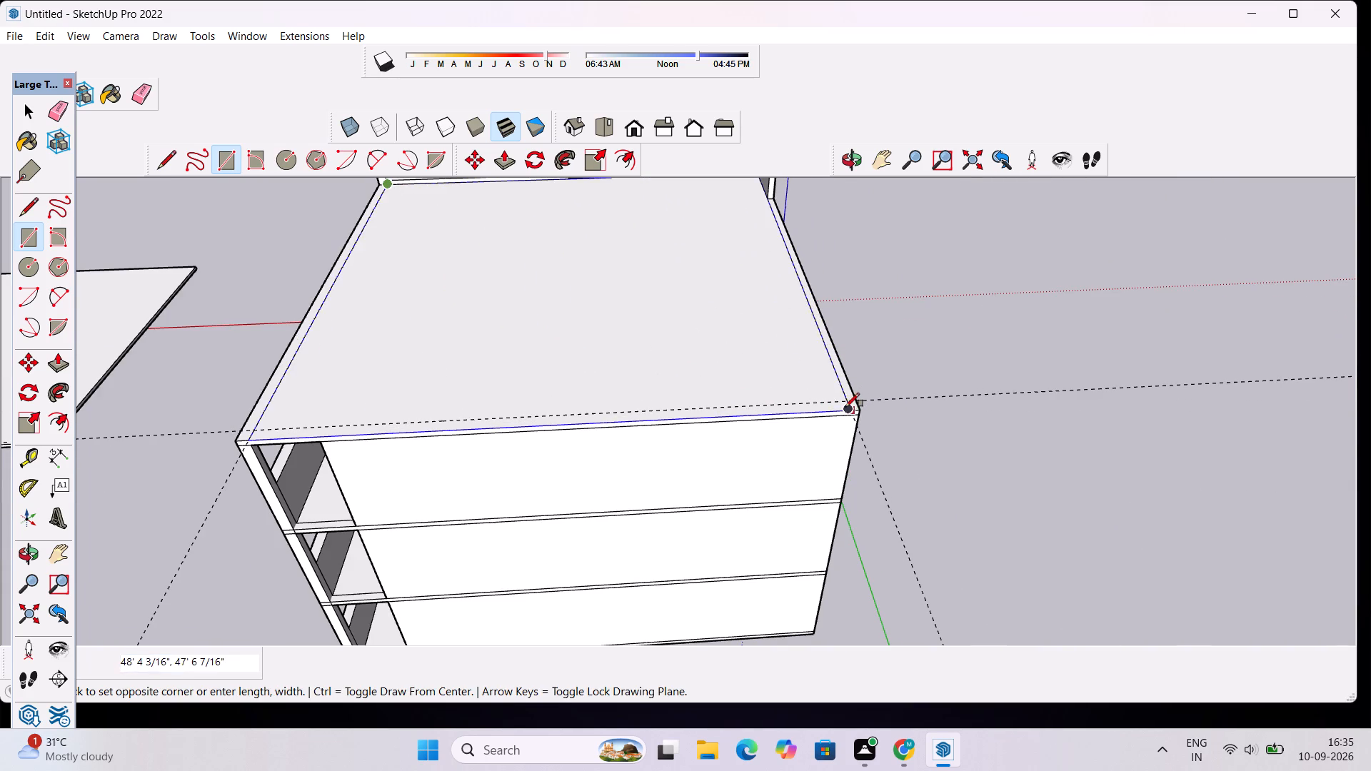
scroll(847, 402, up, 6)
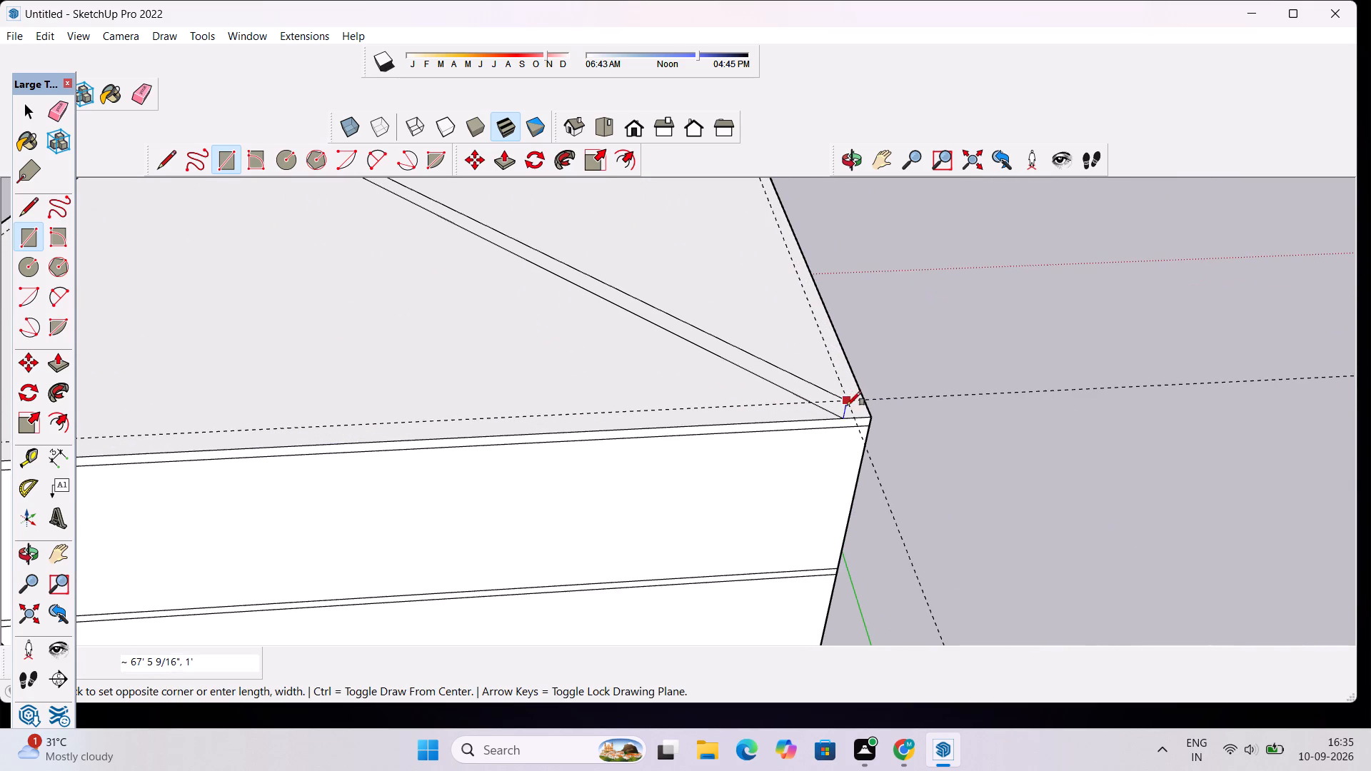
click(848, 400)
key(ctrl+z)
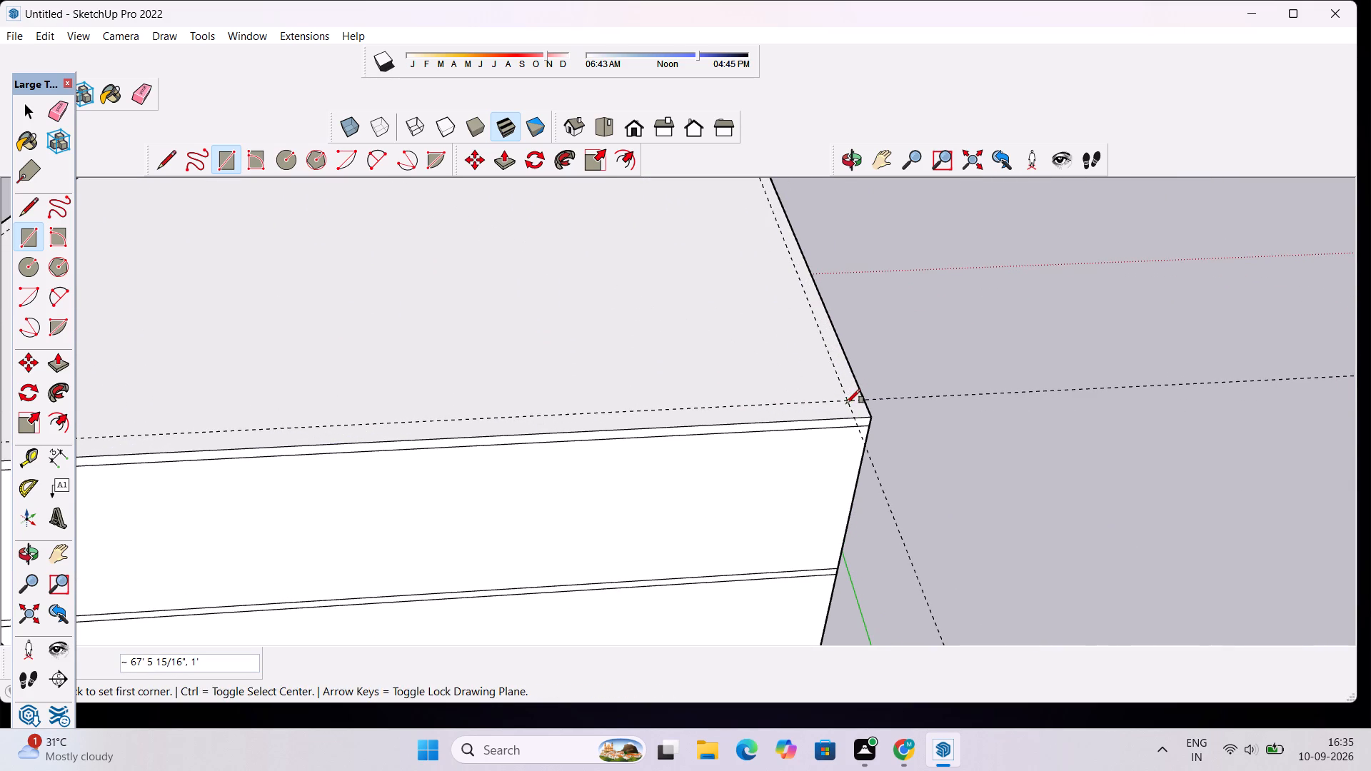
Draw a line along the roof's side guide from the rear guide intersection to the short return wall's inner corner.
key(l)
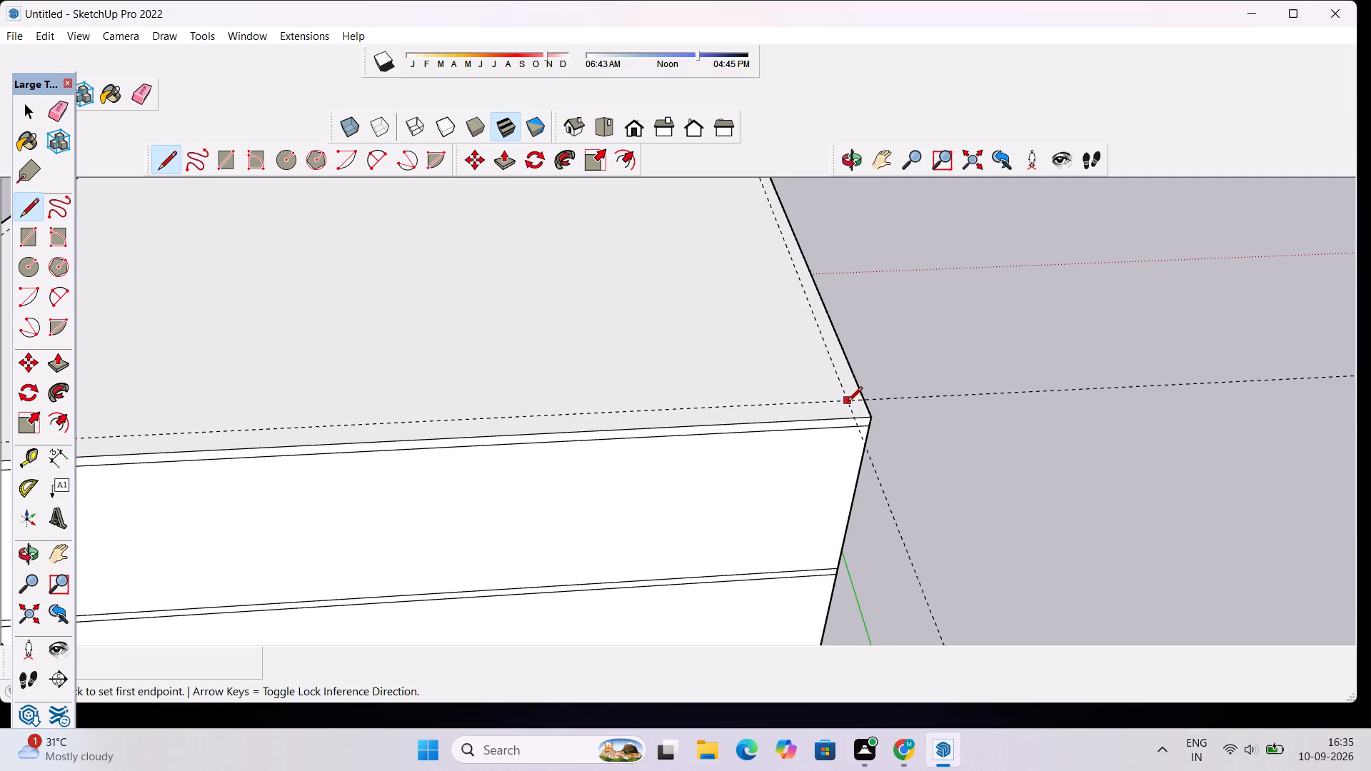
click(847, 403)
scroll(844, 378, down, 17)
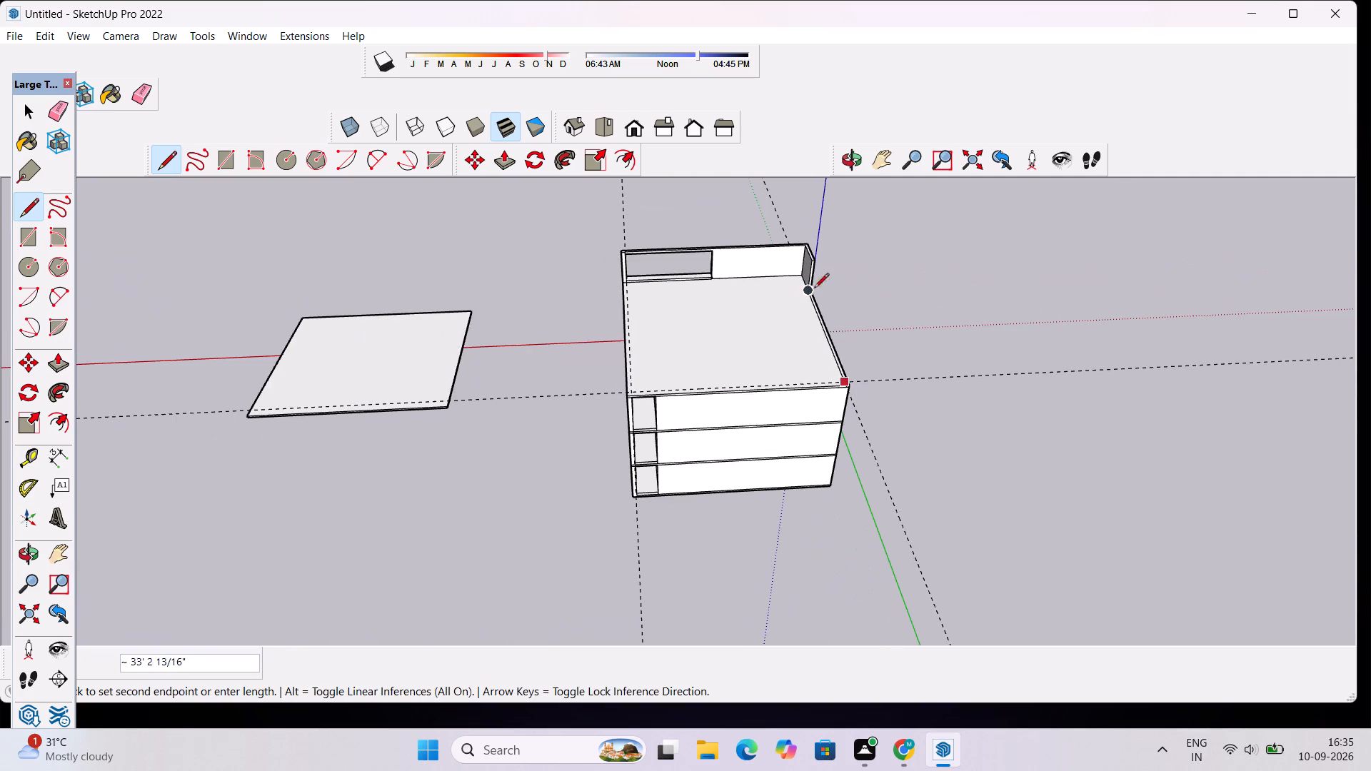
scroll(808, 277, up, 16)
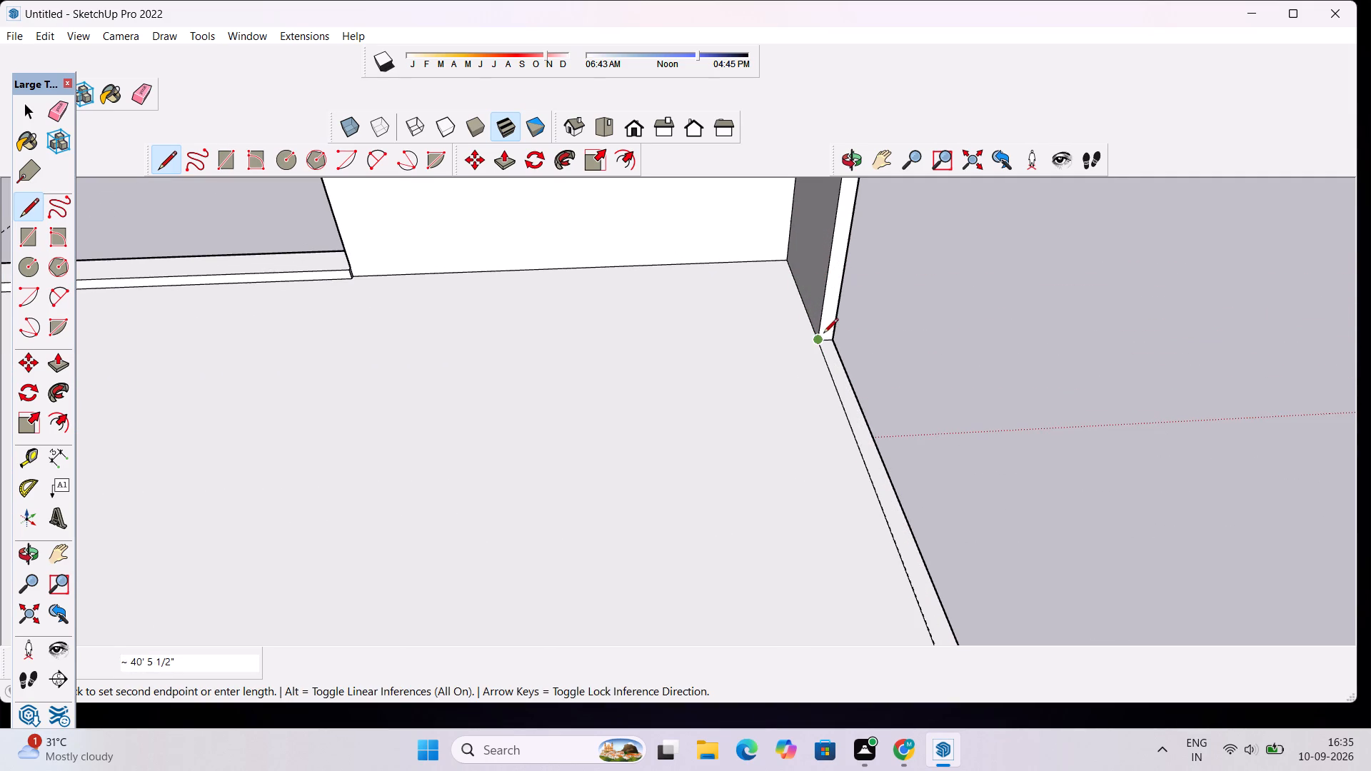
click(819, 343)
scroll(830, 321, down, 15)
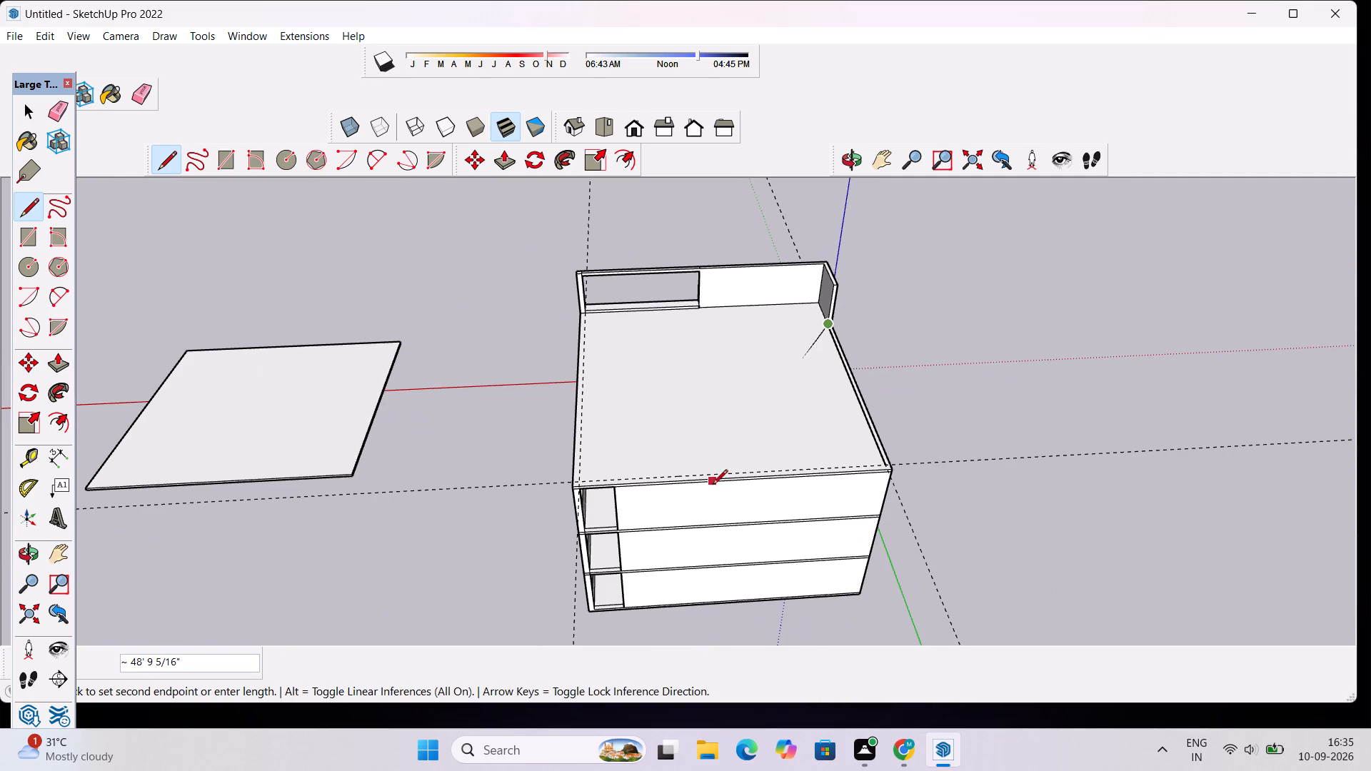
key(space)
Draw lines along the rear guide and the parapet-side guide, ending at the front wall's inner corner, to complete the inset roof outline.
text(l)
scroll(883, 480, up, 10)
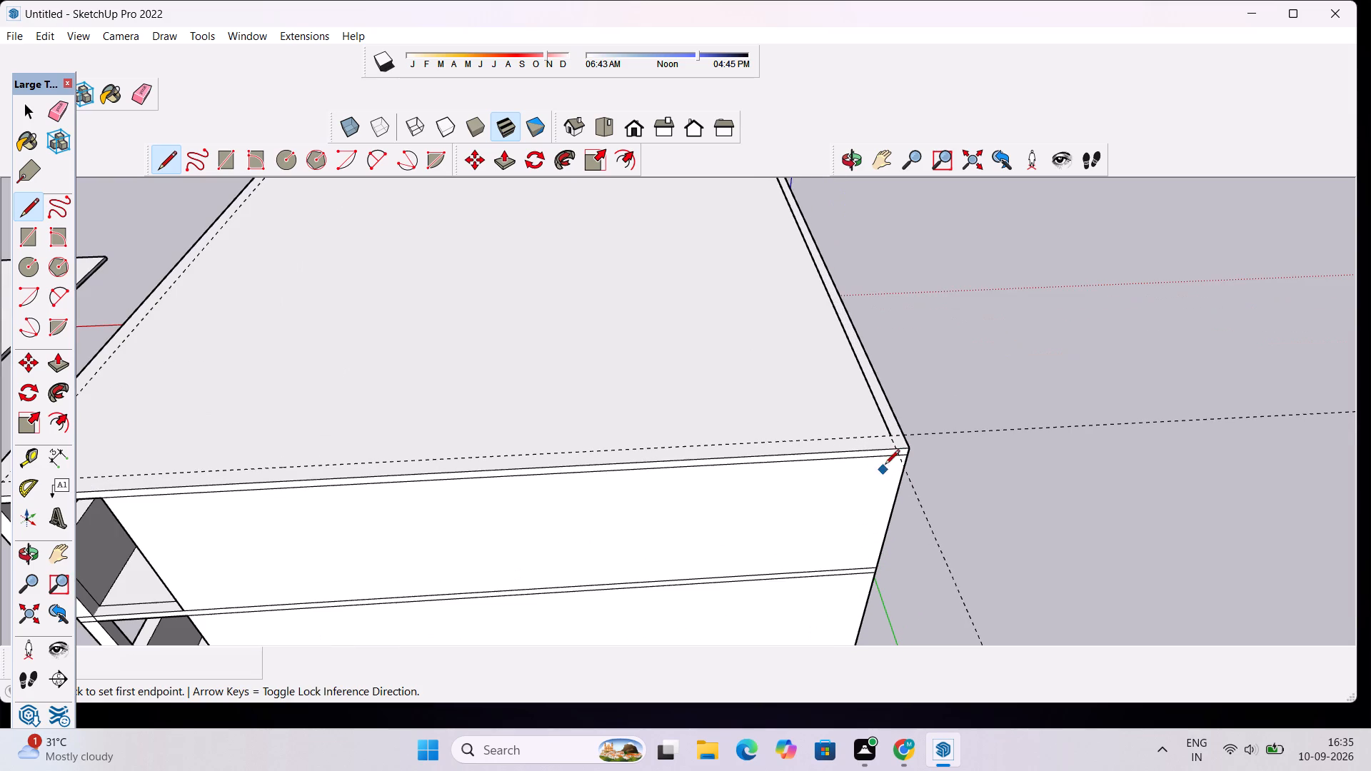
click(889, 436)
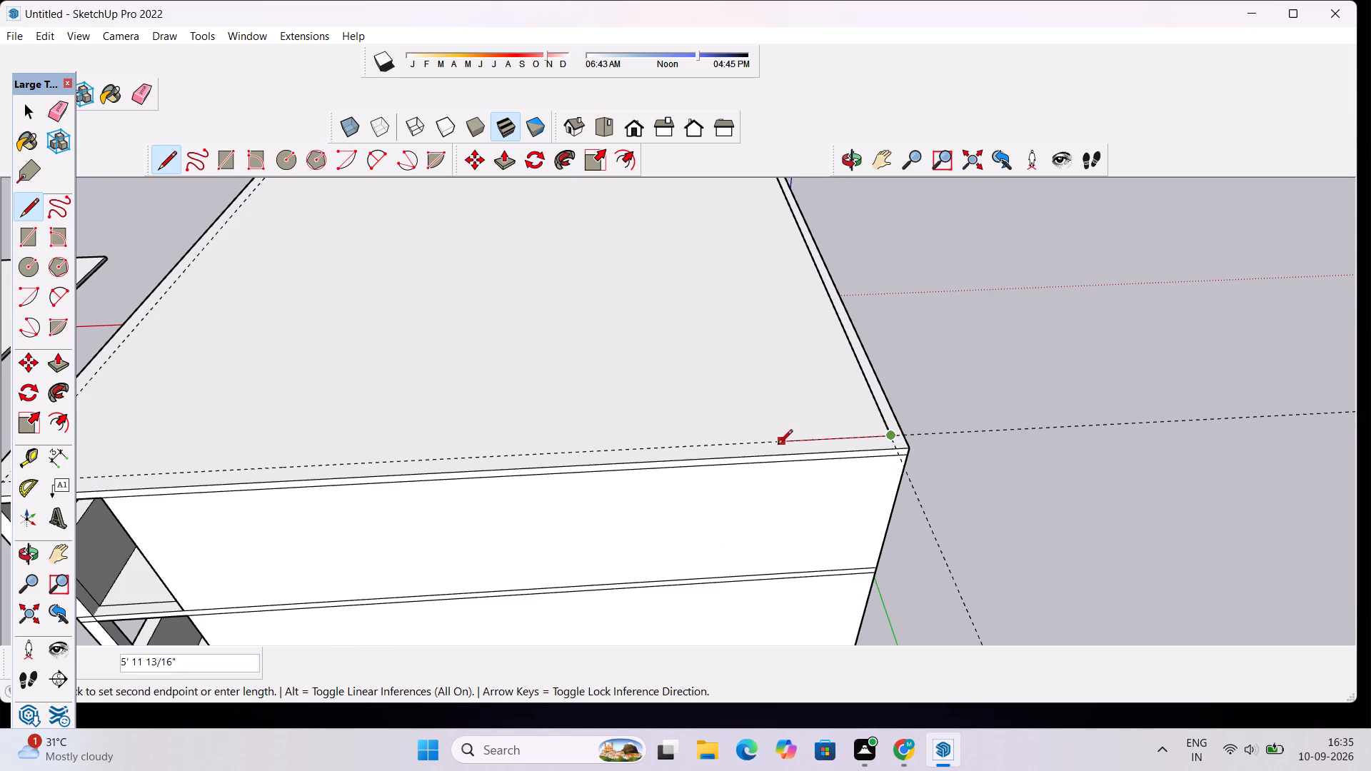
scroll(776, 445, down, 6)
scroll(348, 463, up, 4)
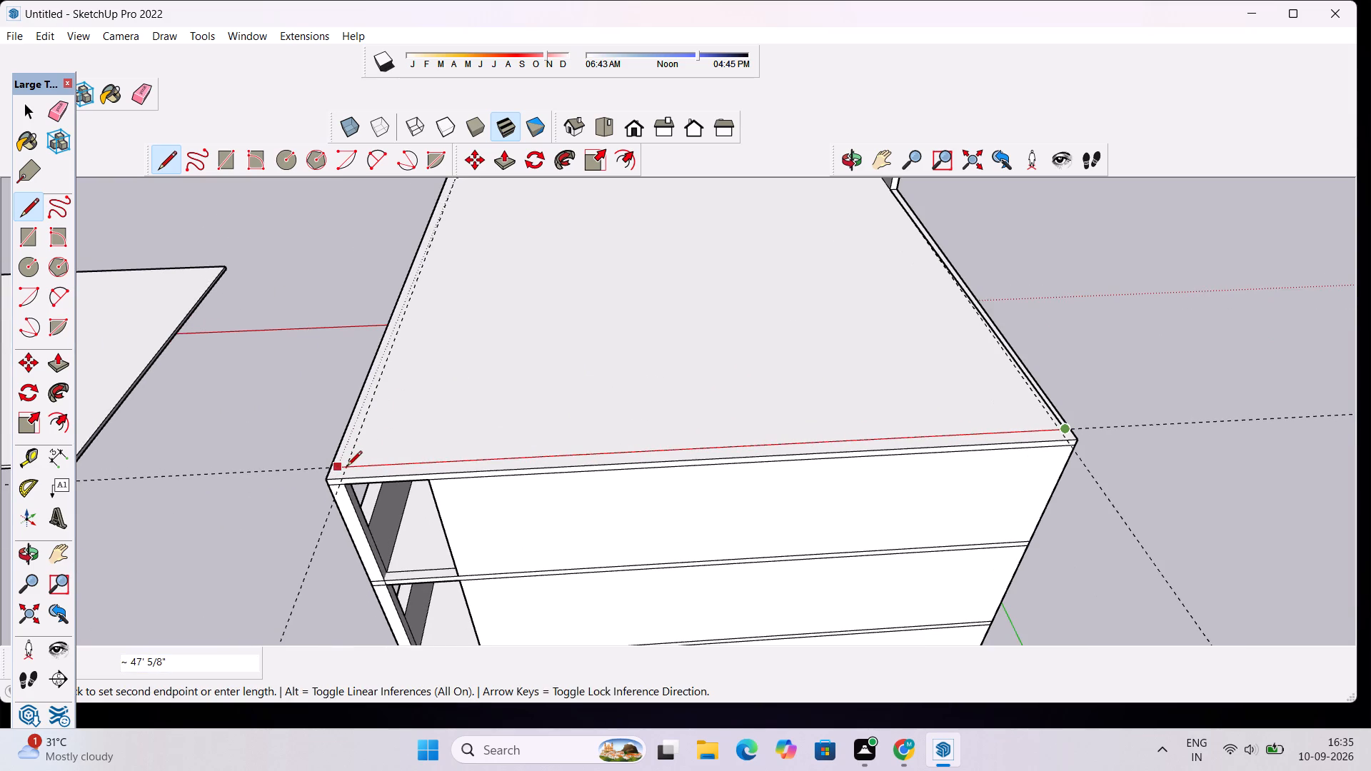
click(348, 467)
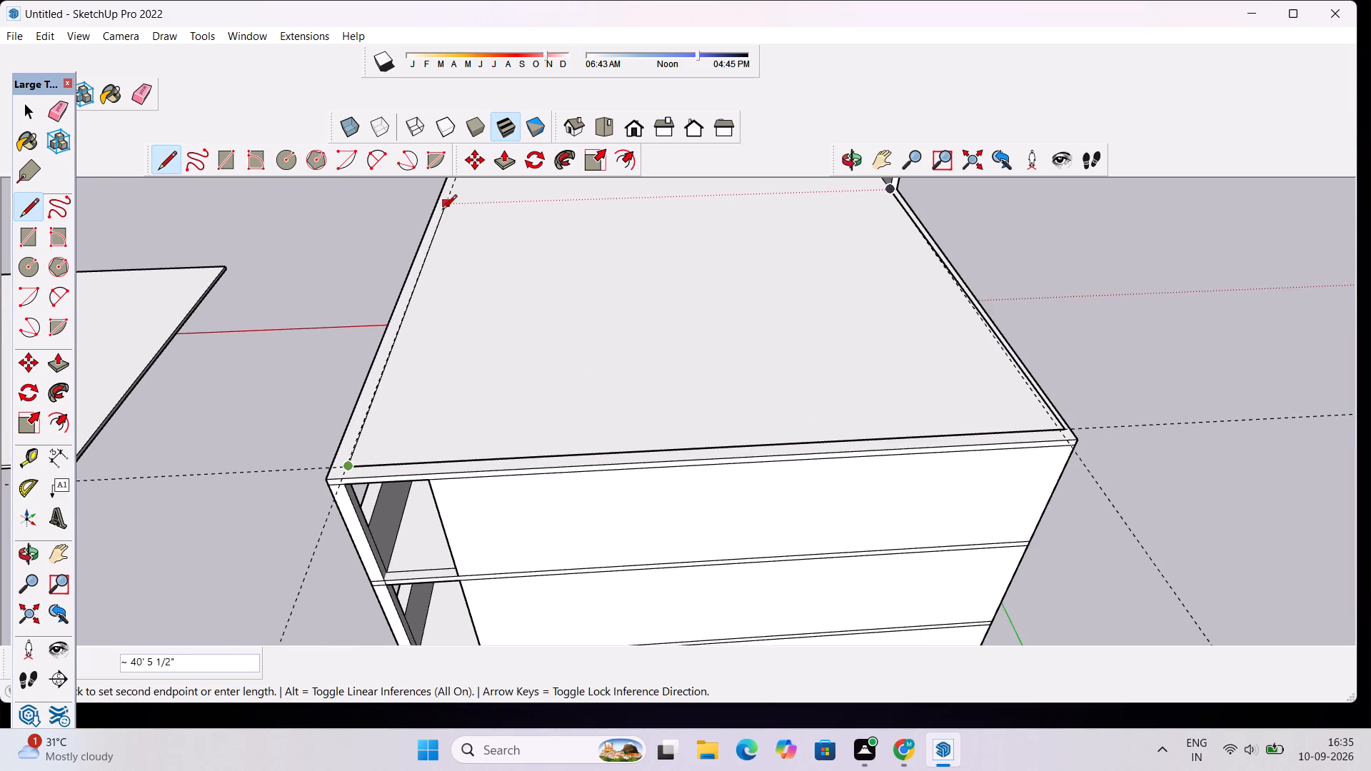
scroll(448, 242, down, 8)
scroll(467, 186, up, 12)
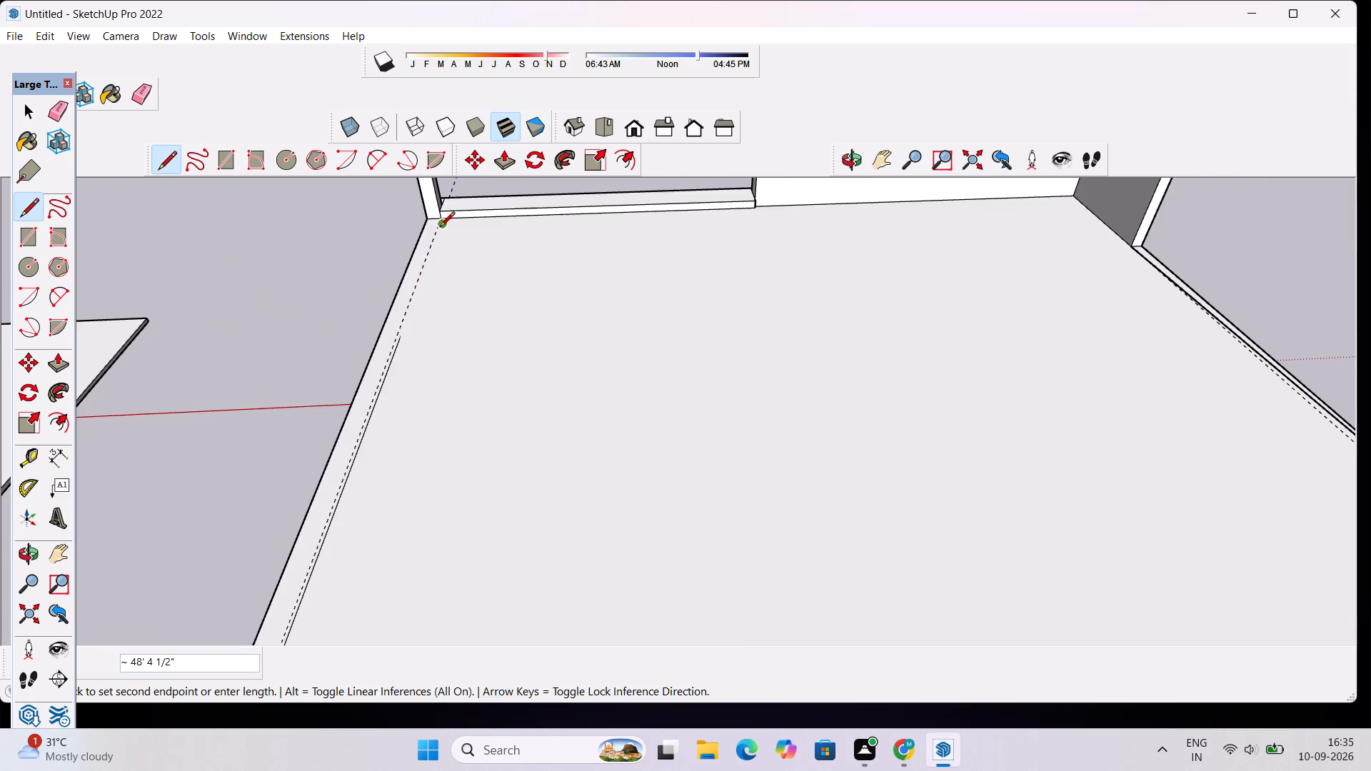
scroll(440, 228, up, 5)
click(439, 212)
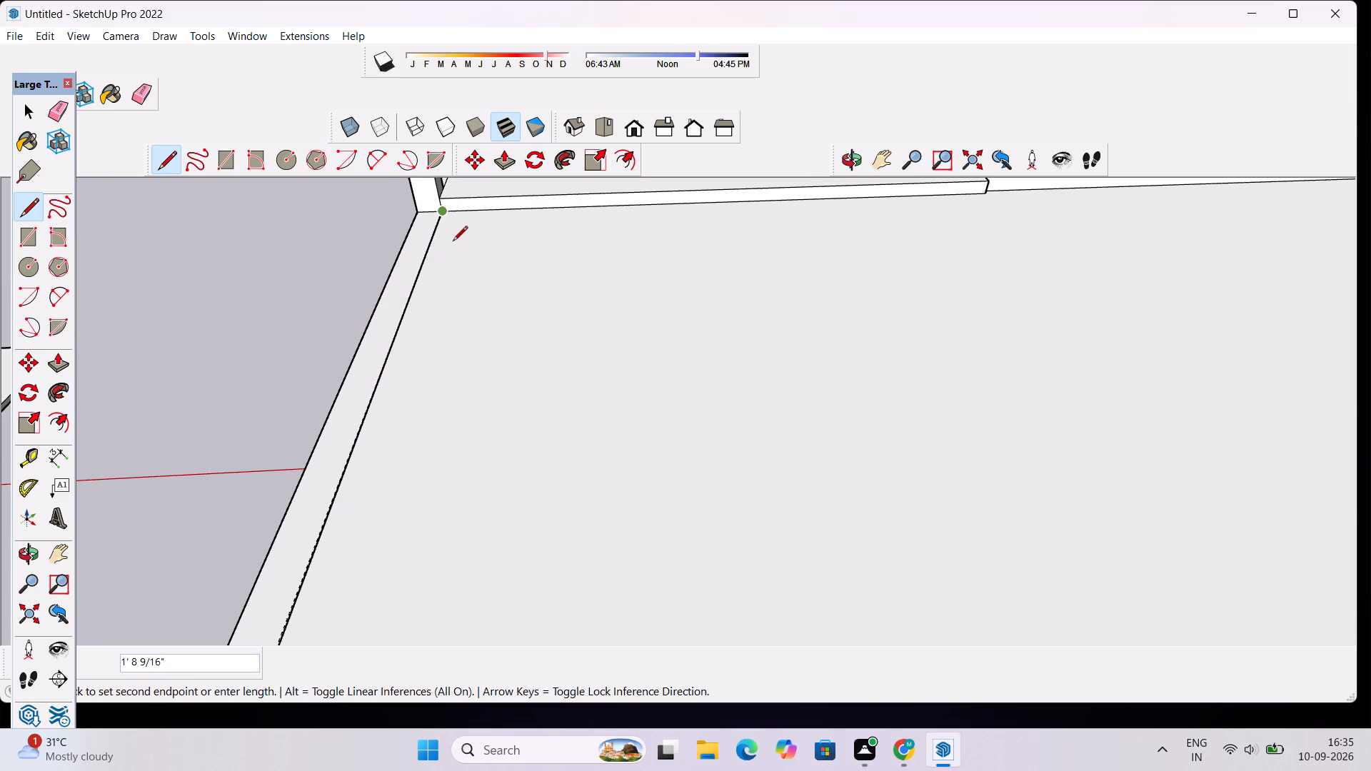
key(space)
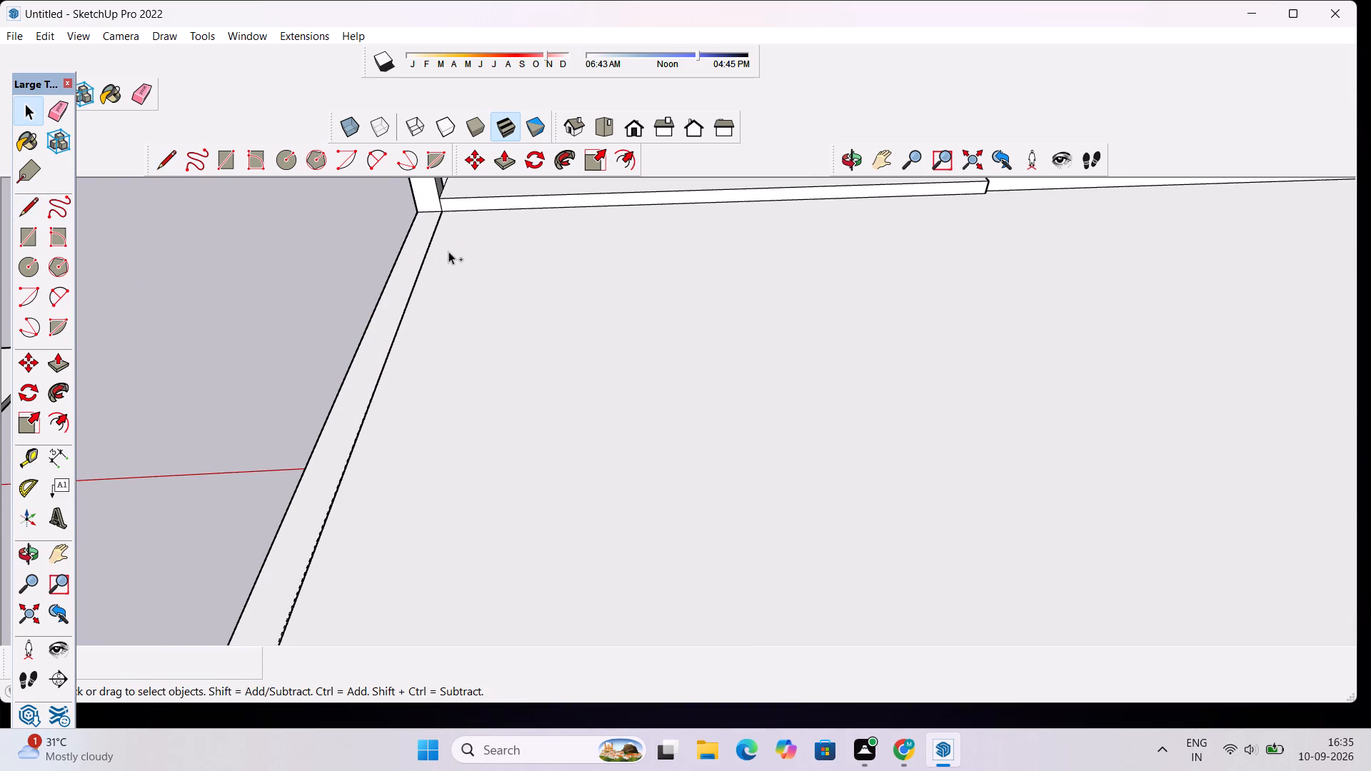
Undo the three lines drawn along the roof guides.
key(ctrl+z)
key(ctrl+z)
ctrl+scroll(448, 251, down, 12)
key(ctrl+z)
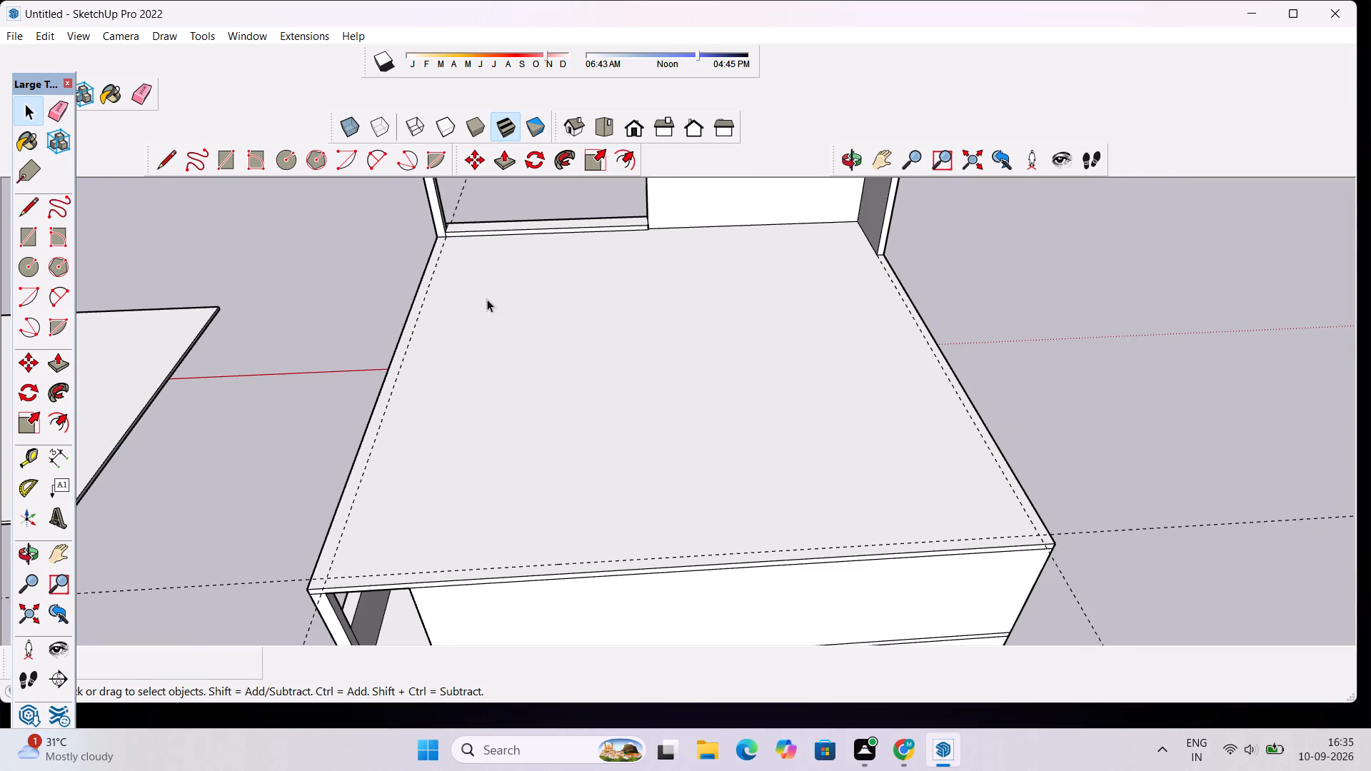
Draw a line about 48' 4" long along the roof's parapet-side guide from the front wall's inner corner to the rear edge.
key(l)
scroll(425, 237, up, 10)
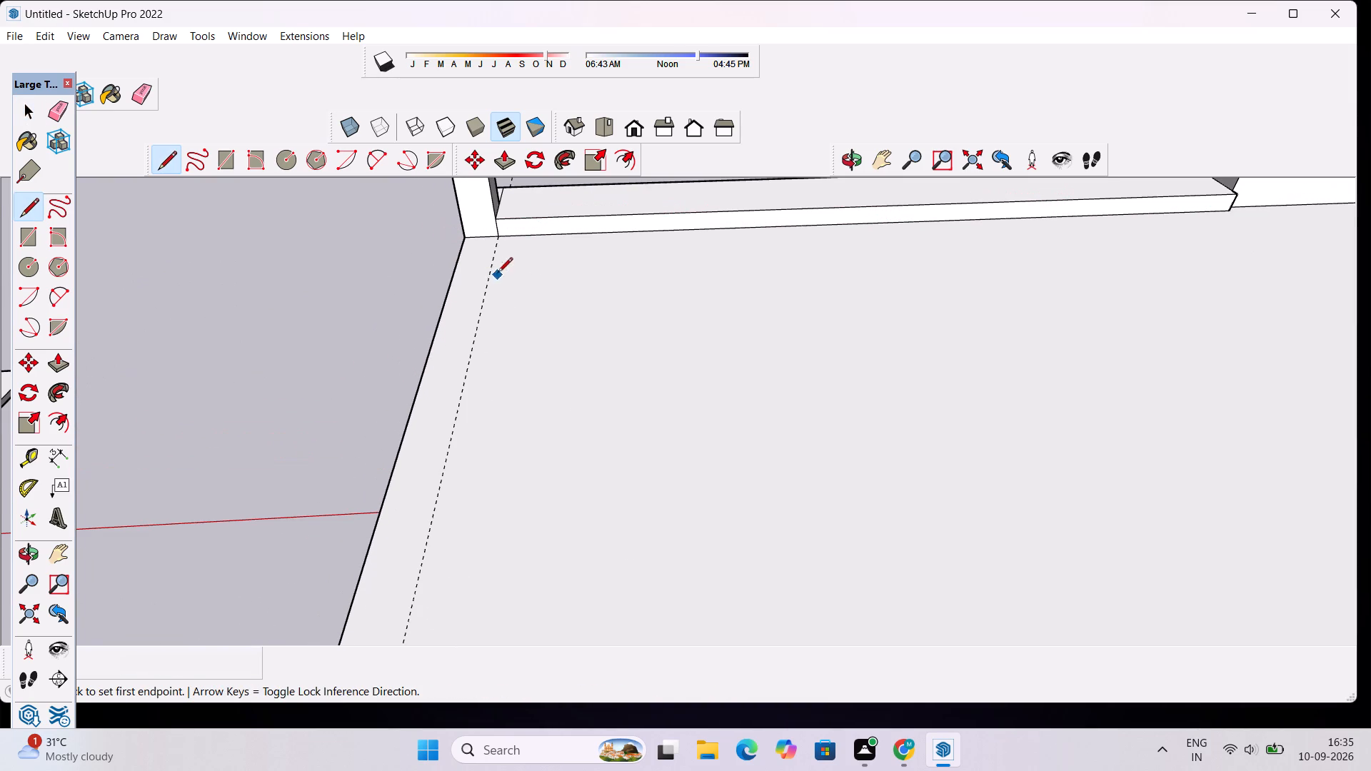
scroll(494, 233, up, 20)
scroll(494, 233, up, 3)
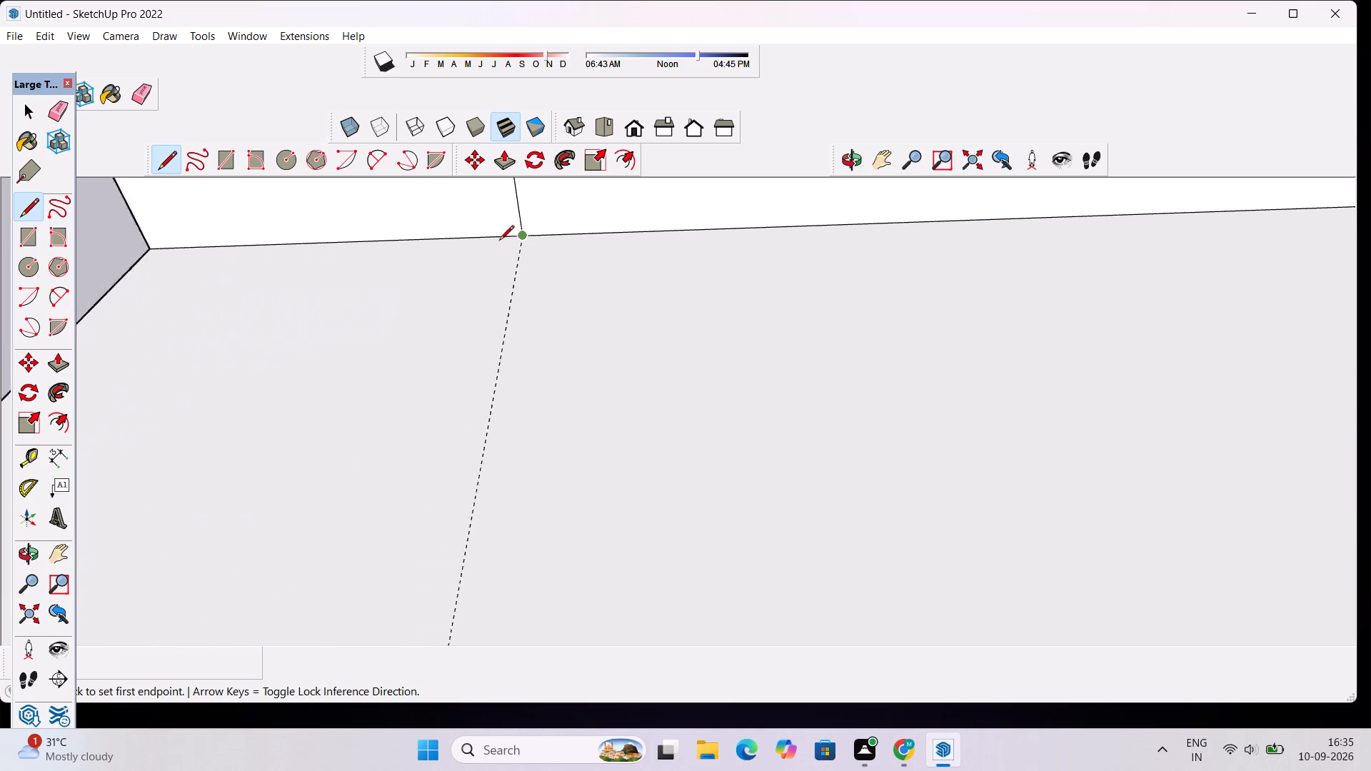
scroll(499, 241, up, 8)
click(511, 223)
scroll(491, 294, down, 3)
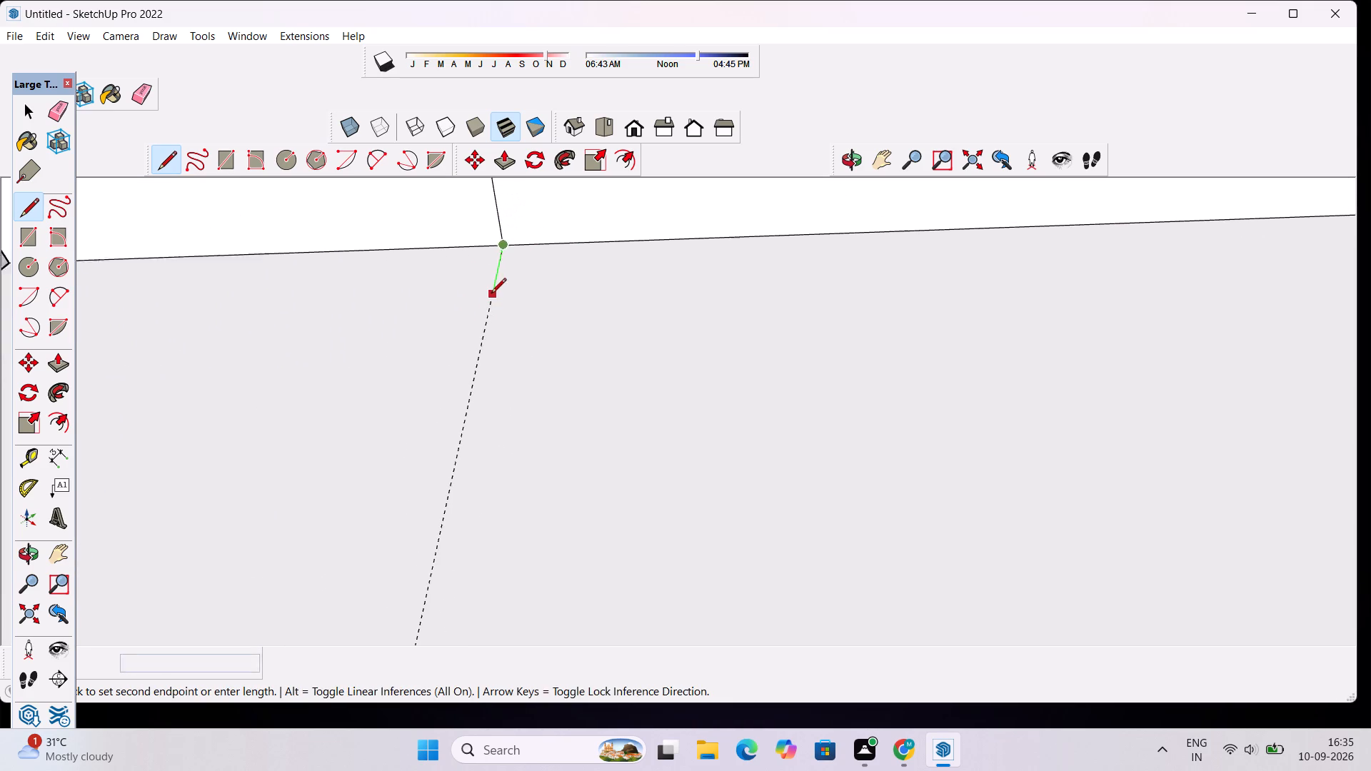
scroll(491, 294, down, 20)
scroll(491, 294, down, 7)
scroll(481, 346, down, 18)
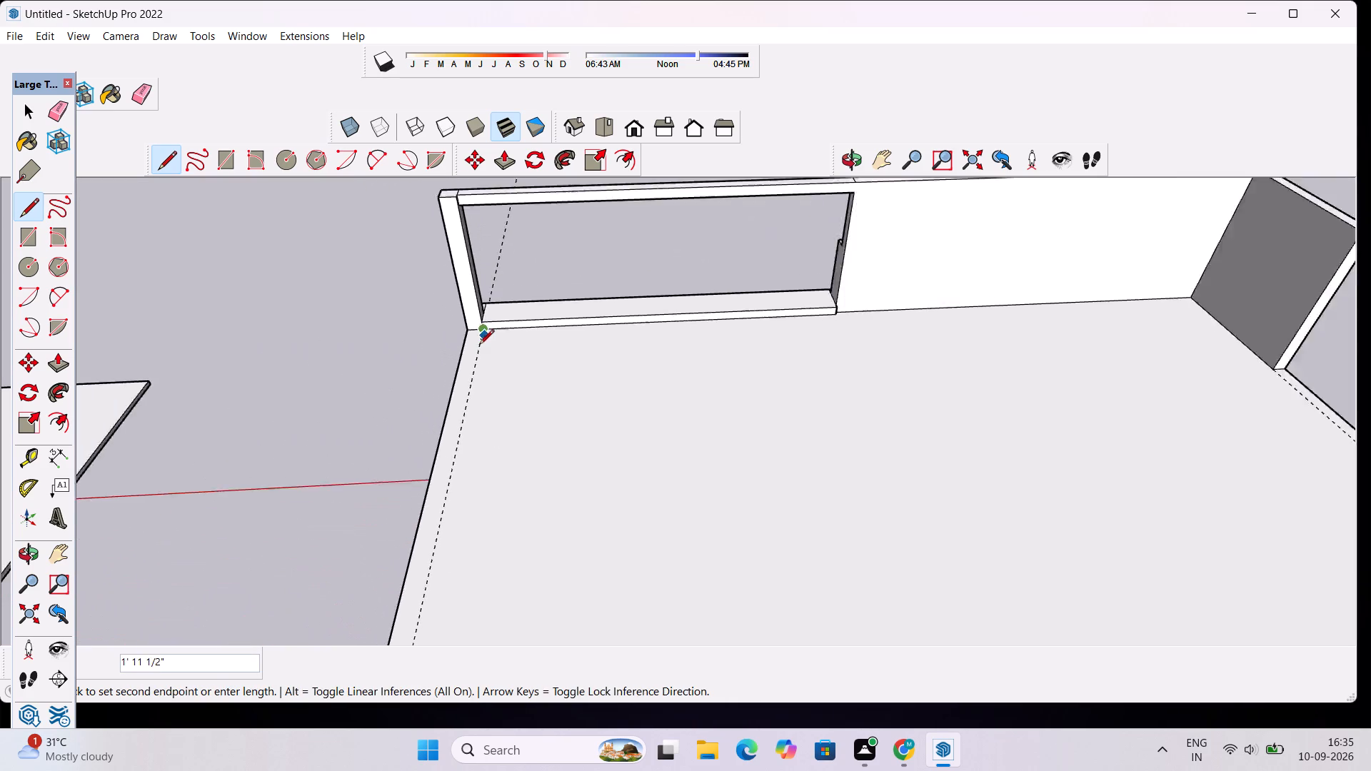
scroll(479, 346, down, 17)
scroll(474, 408, up, 8)
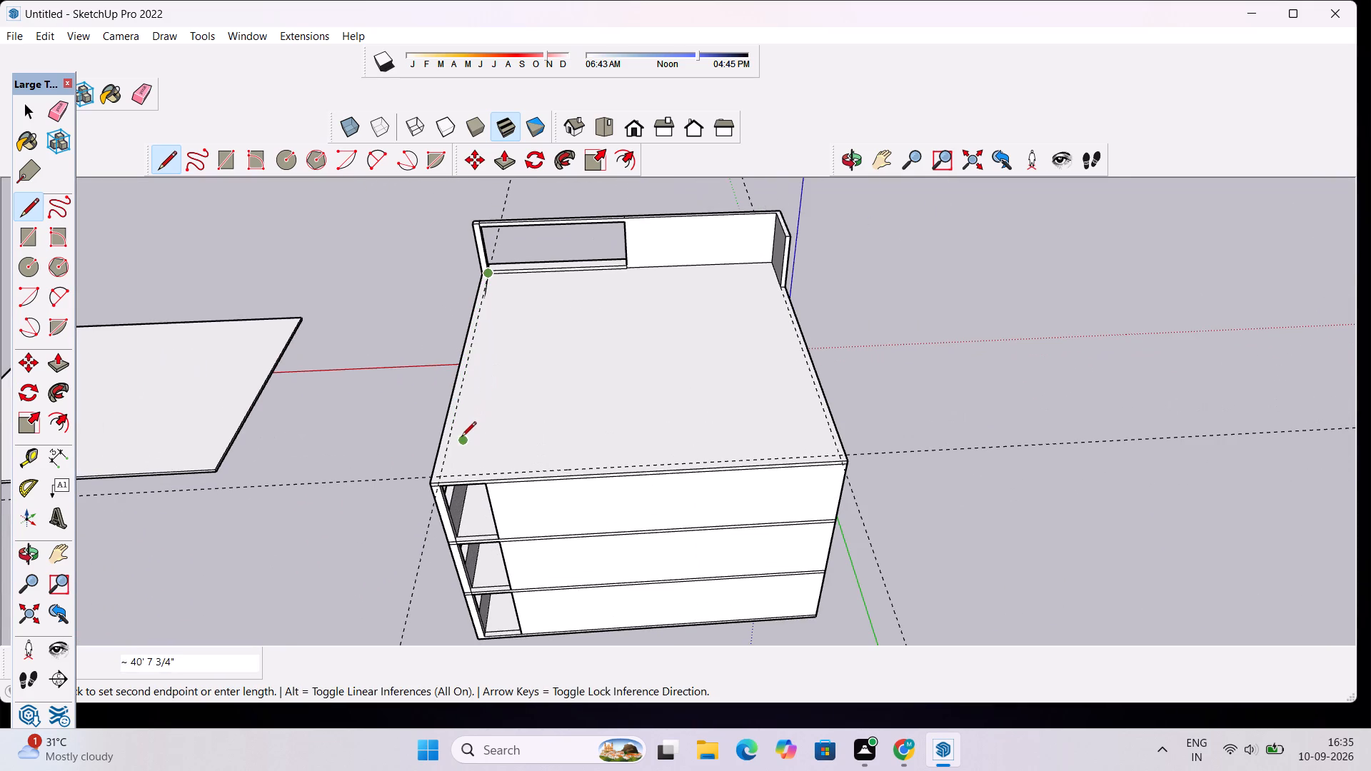
scroll(446, 478, up, 11)
click(446, 478)
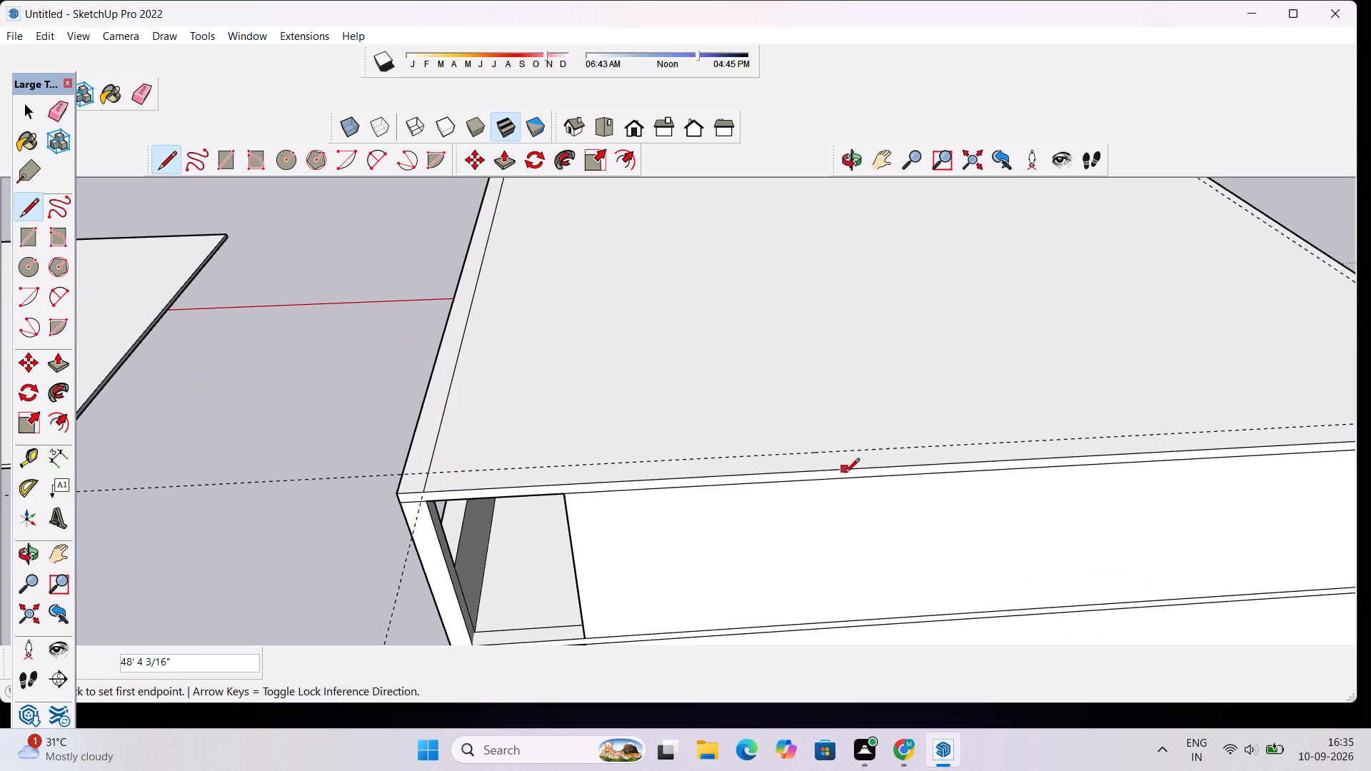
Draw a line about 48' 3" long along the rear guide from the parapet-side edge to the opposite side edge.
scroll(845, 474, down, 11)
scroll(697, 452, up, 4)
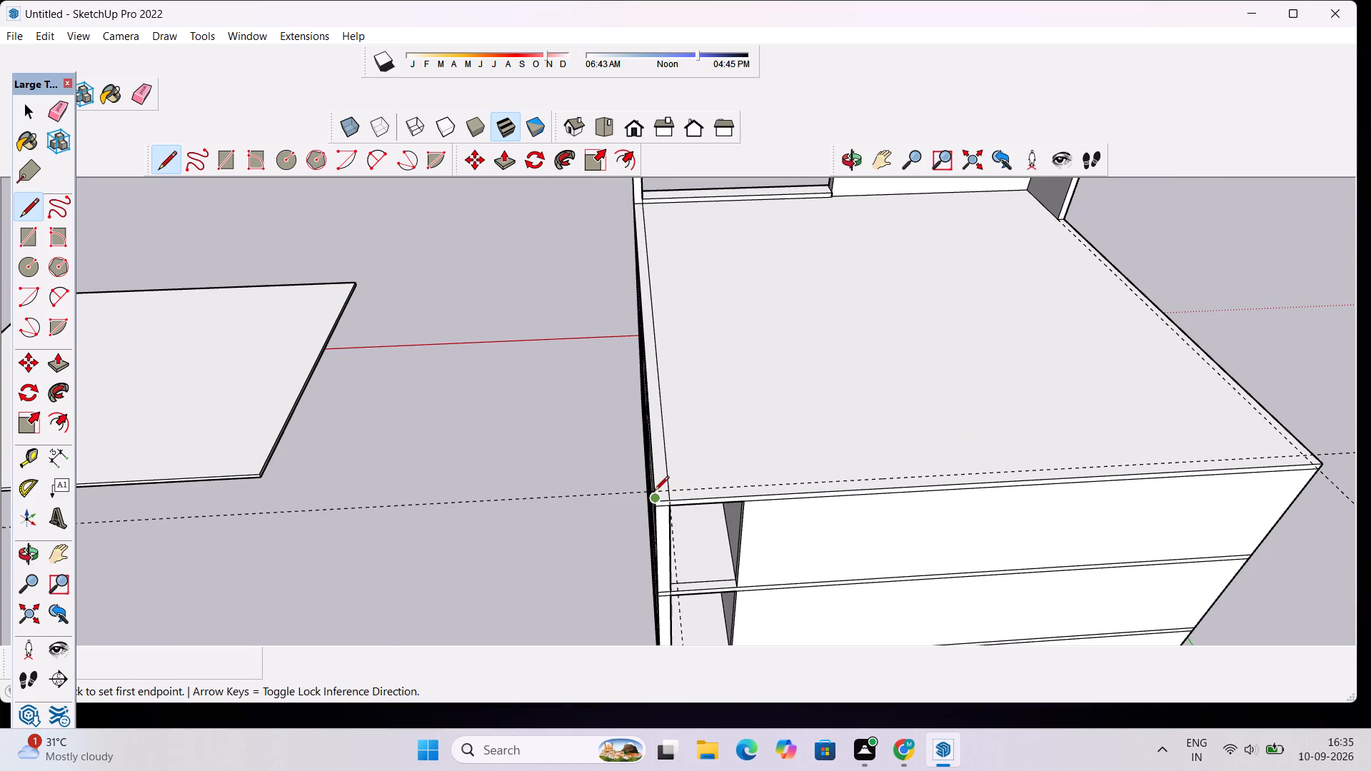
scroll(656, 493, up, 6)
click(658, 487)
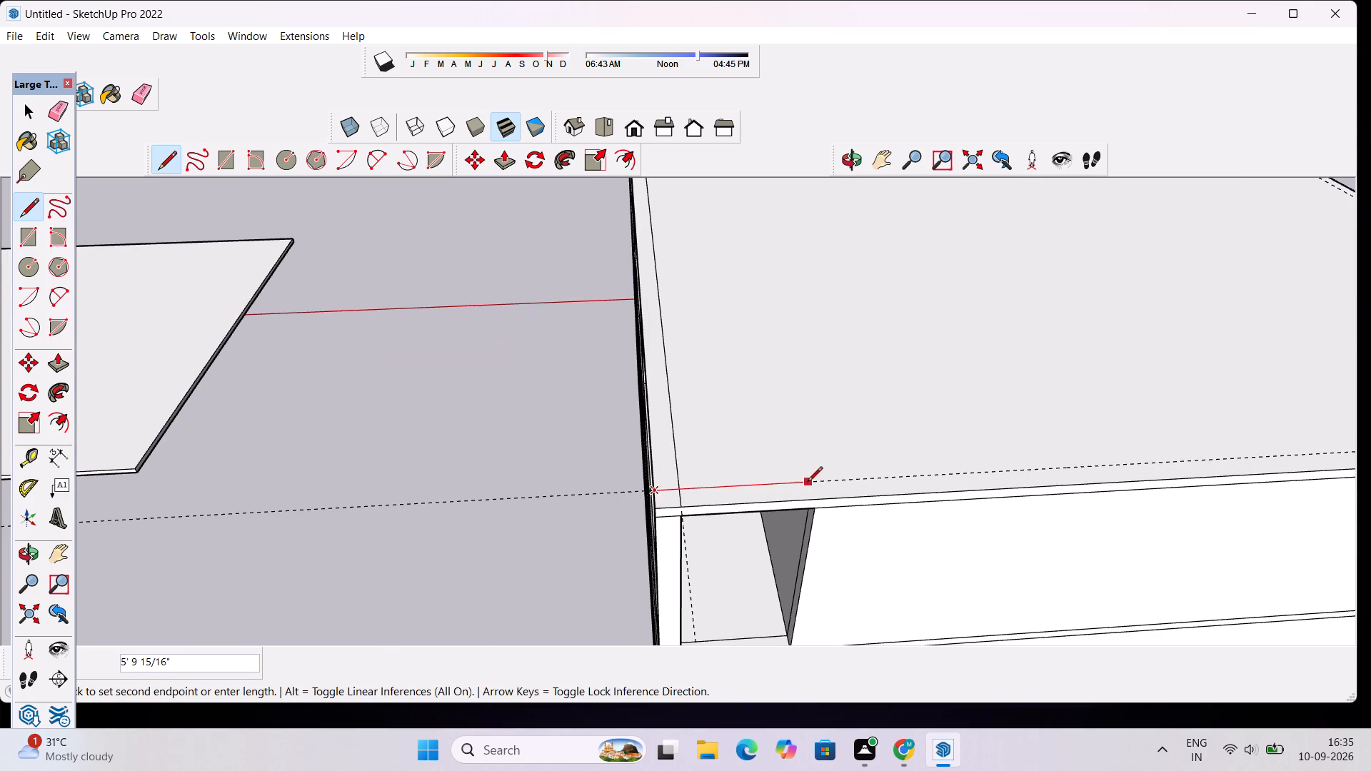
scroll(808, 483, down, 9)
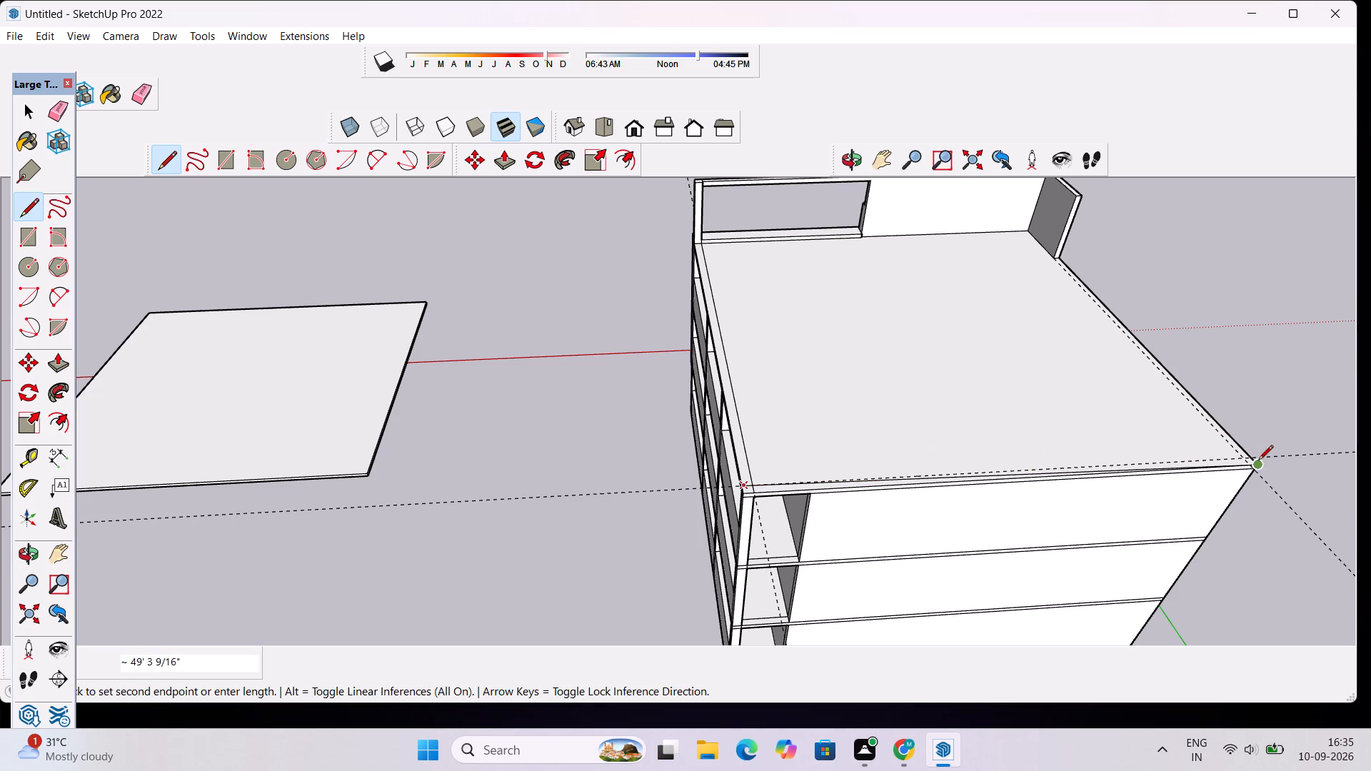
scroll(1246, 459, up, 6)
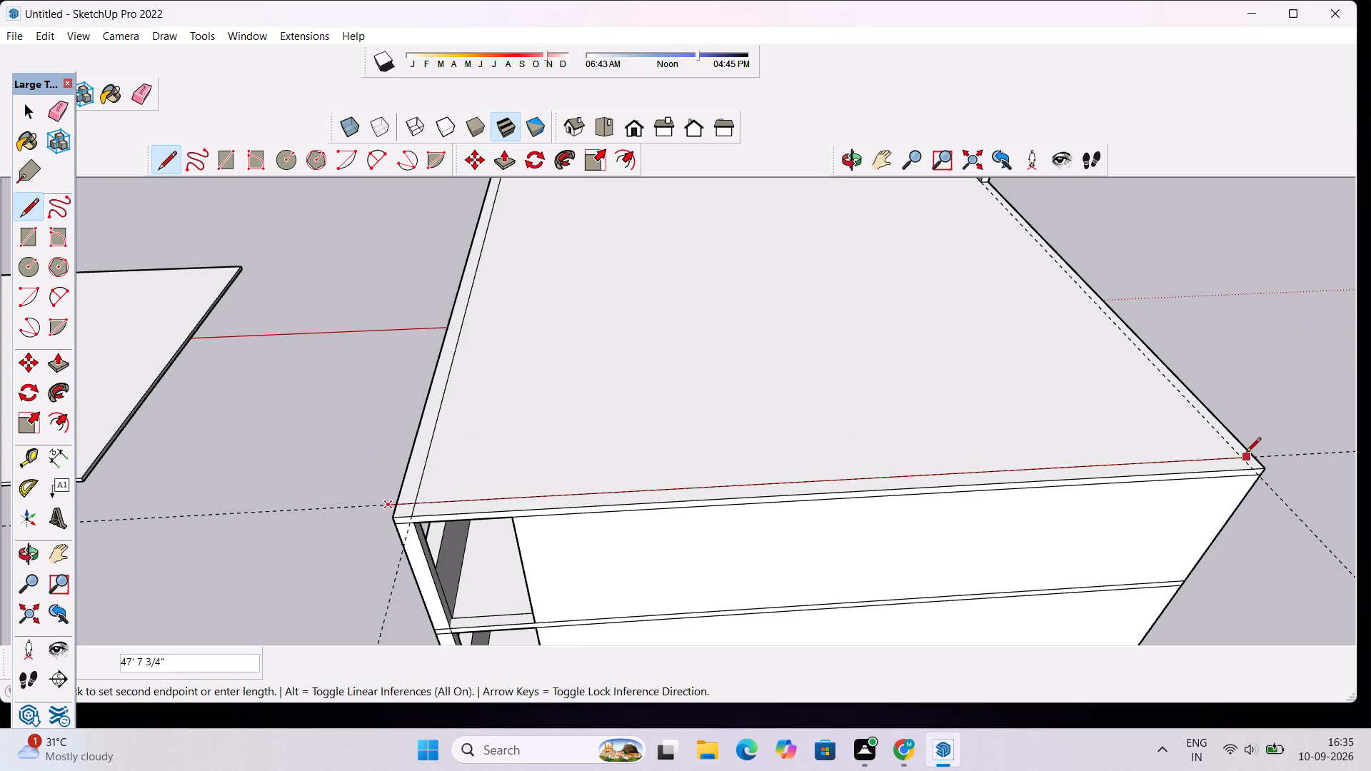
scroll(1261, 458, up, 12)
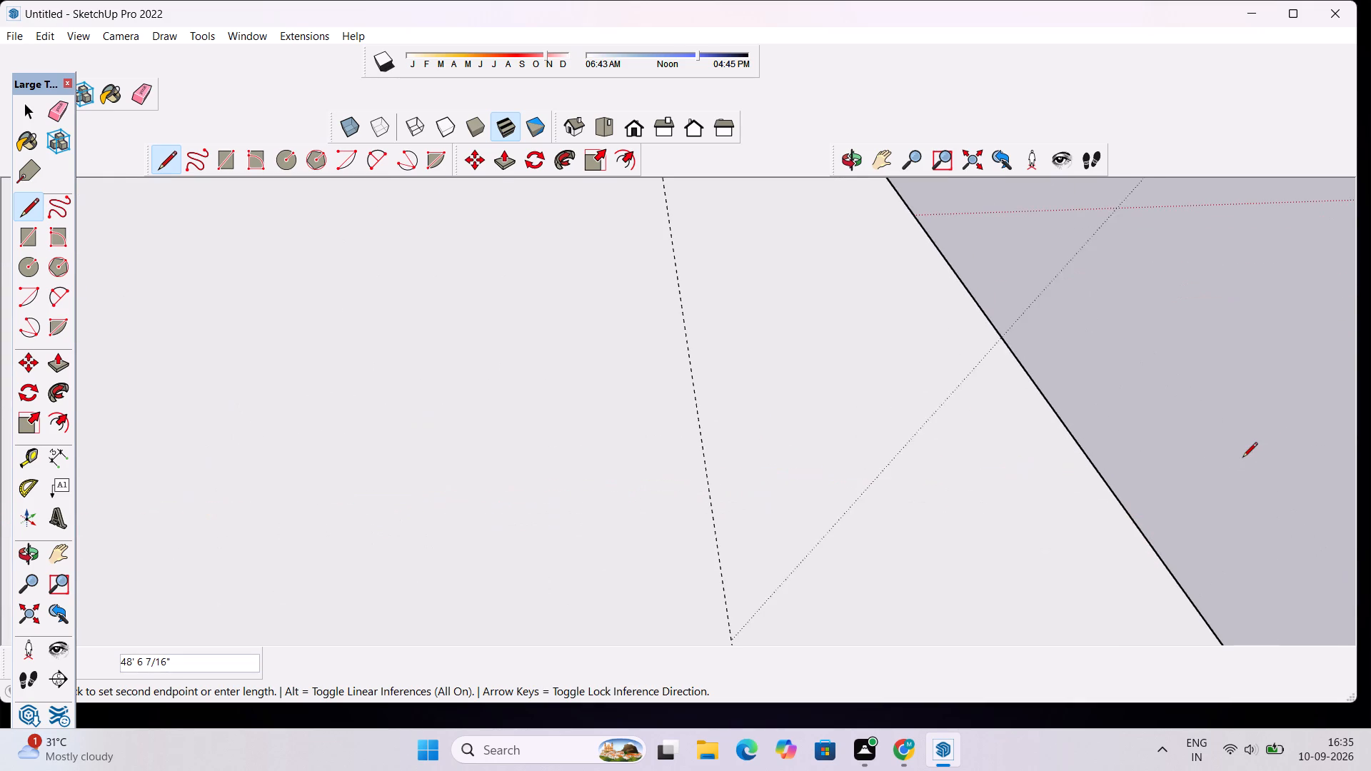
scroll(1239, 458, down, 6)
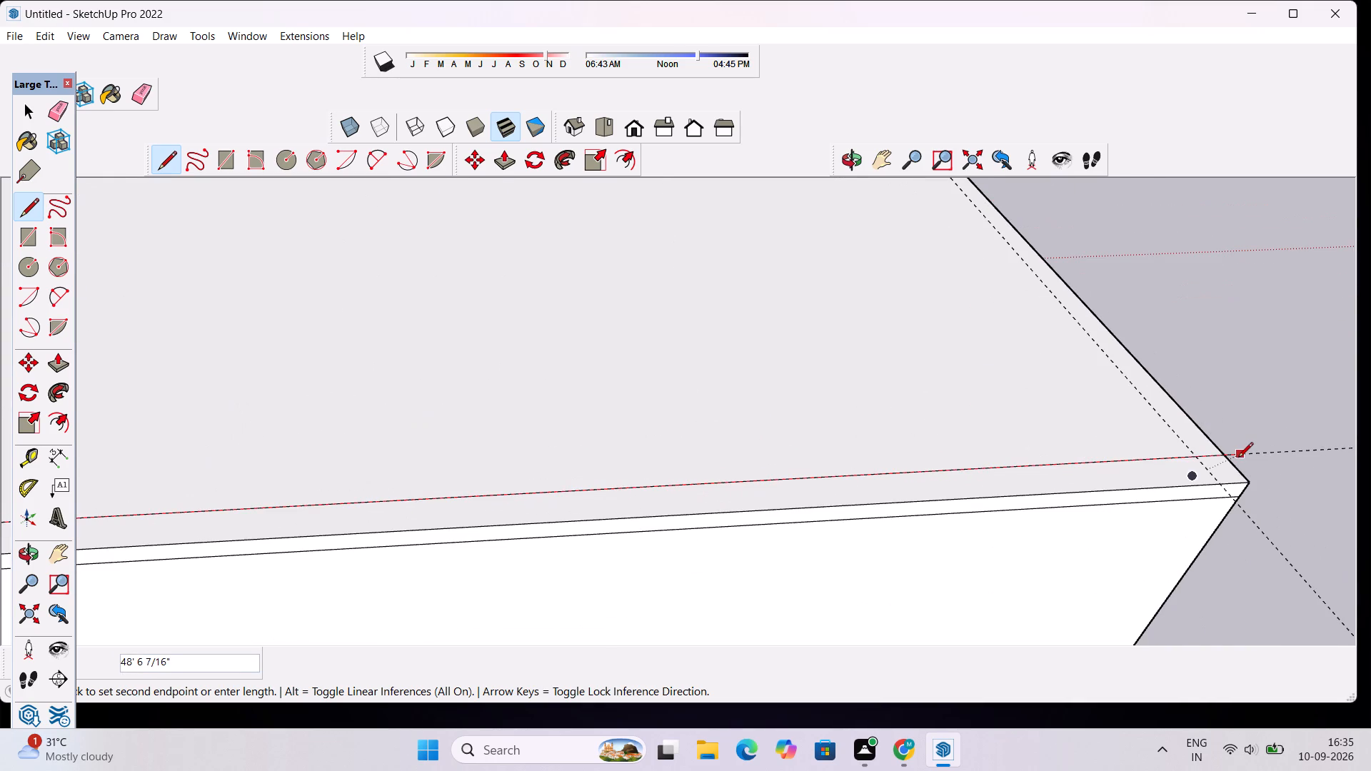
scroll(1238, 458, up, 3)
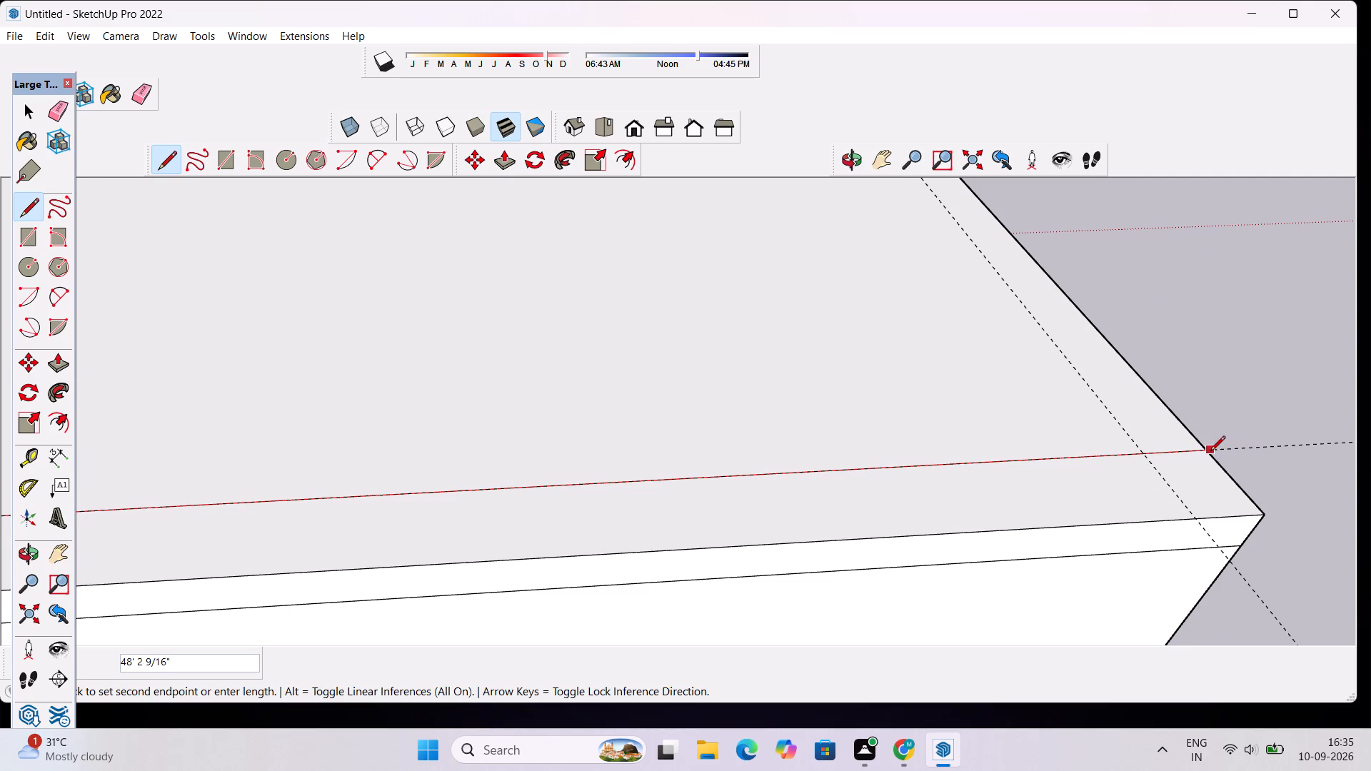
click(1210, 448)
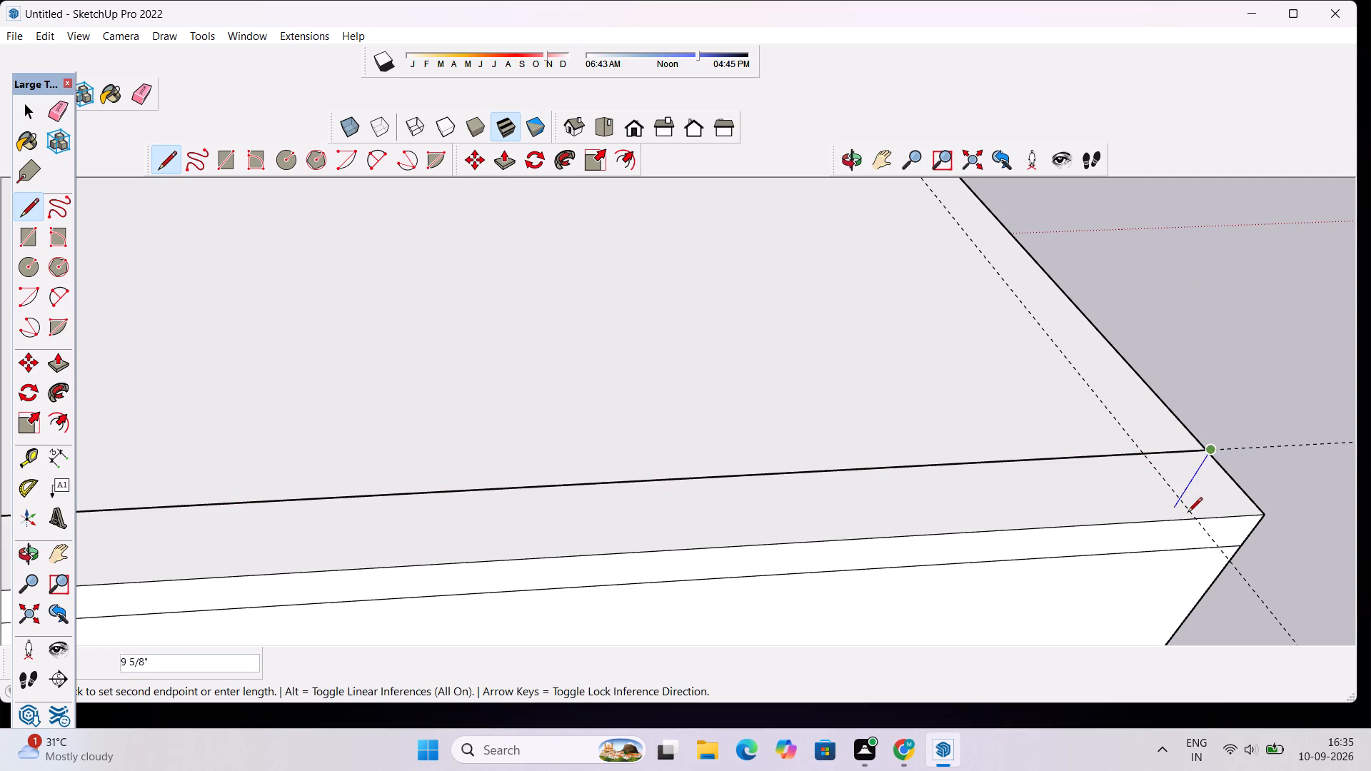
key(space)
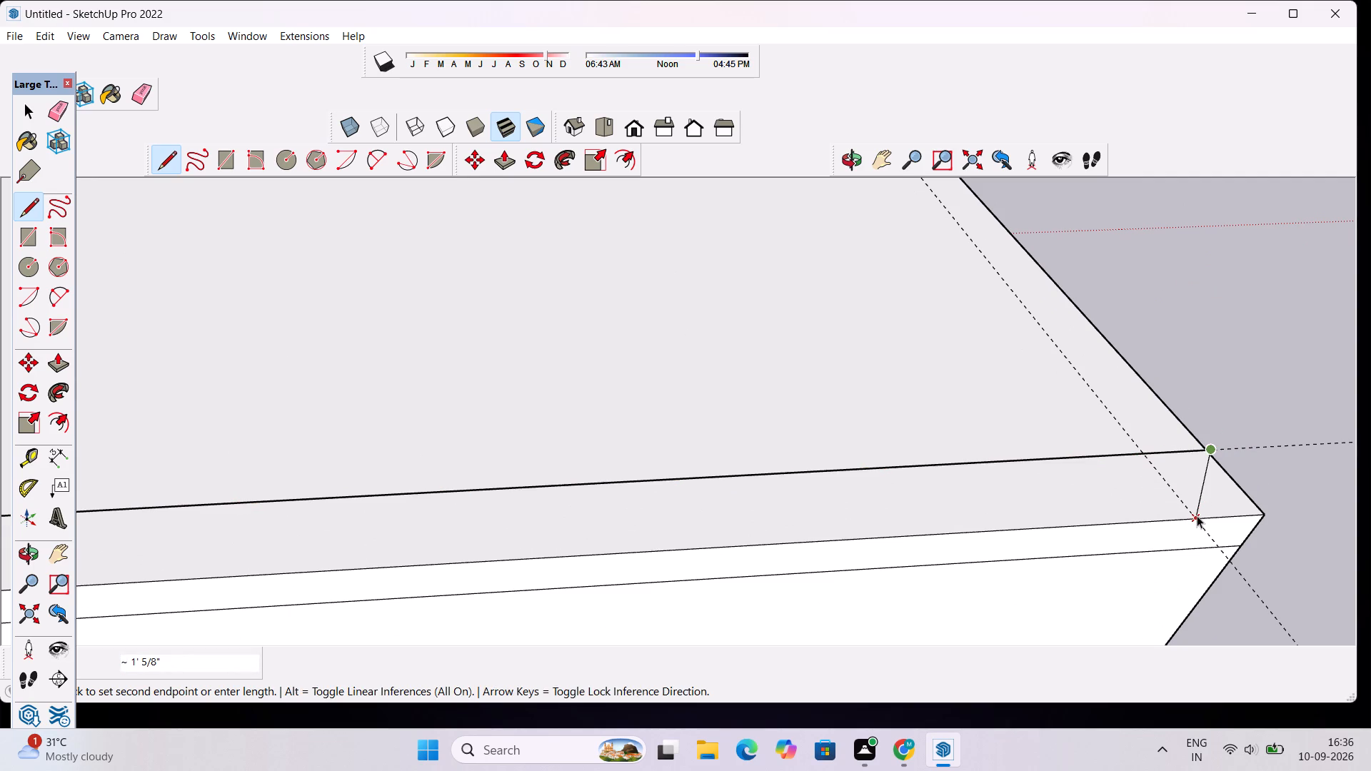
Draw a line about 40' 5" long along the roof's side guide from the rear edge to the short return wall's inner corner.
key(l)
click(1197, 519)
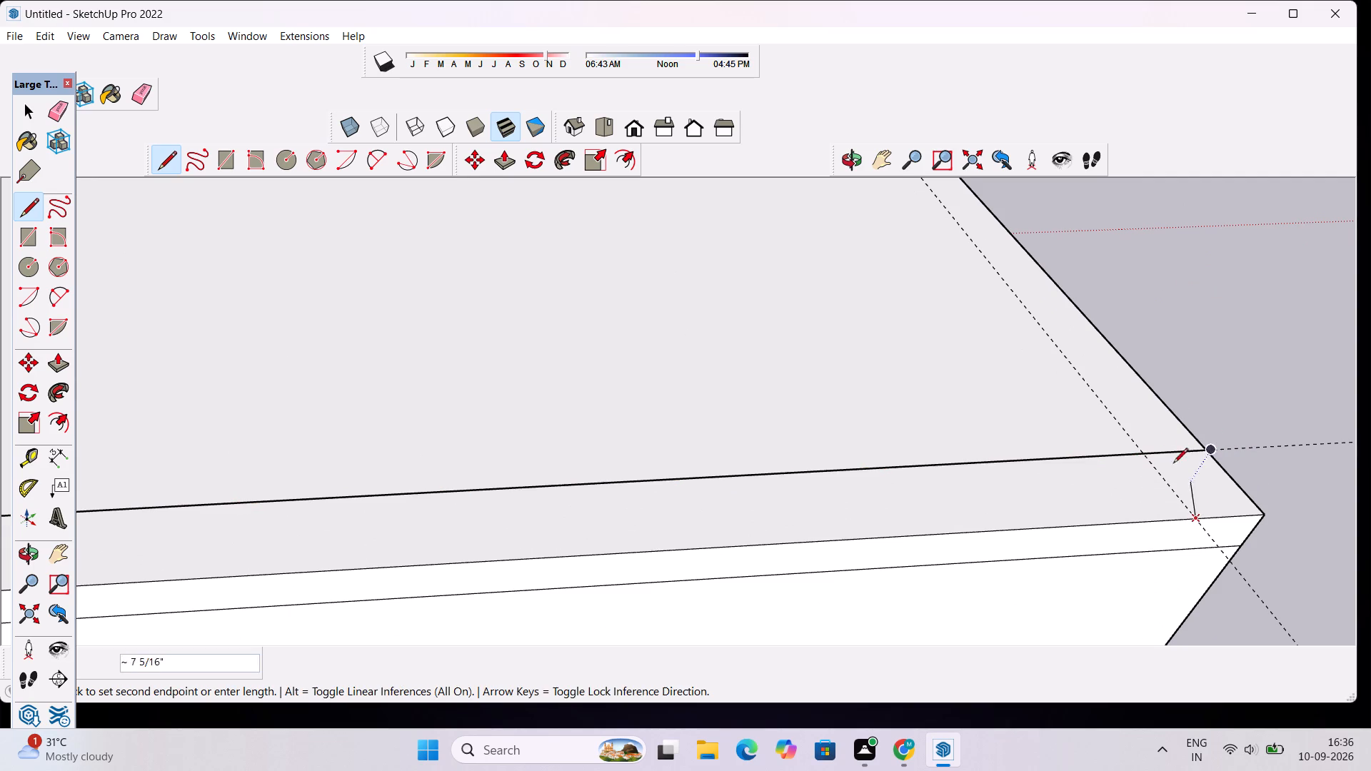
scroll(1165, 450, down, 20)
scroll(1165, 450, down, 7)
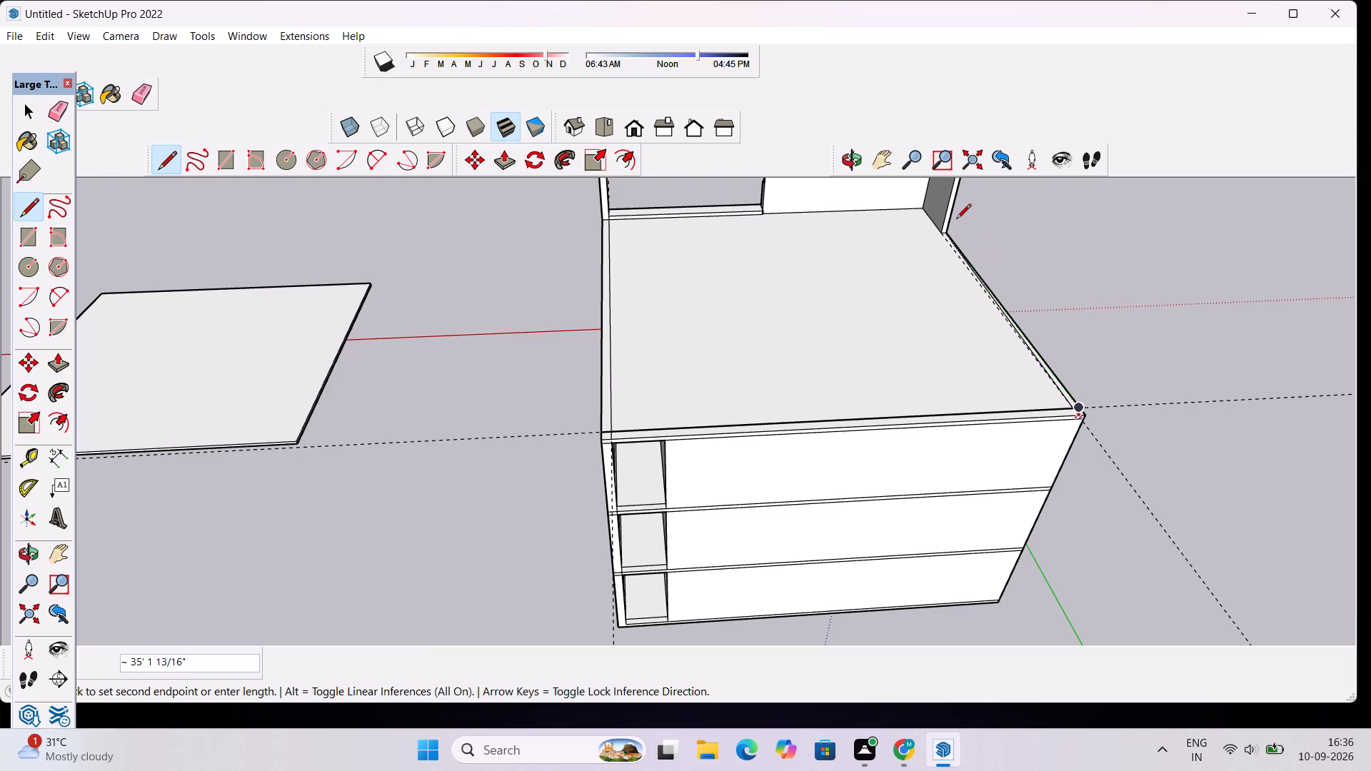
scroll(956, 220, up, 15)
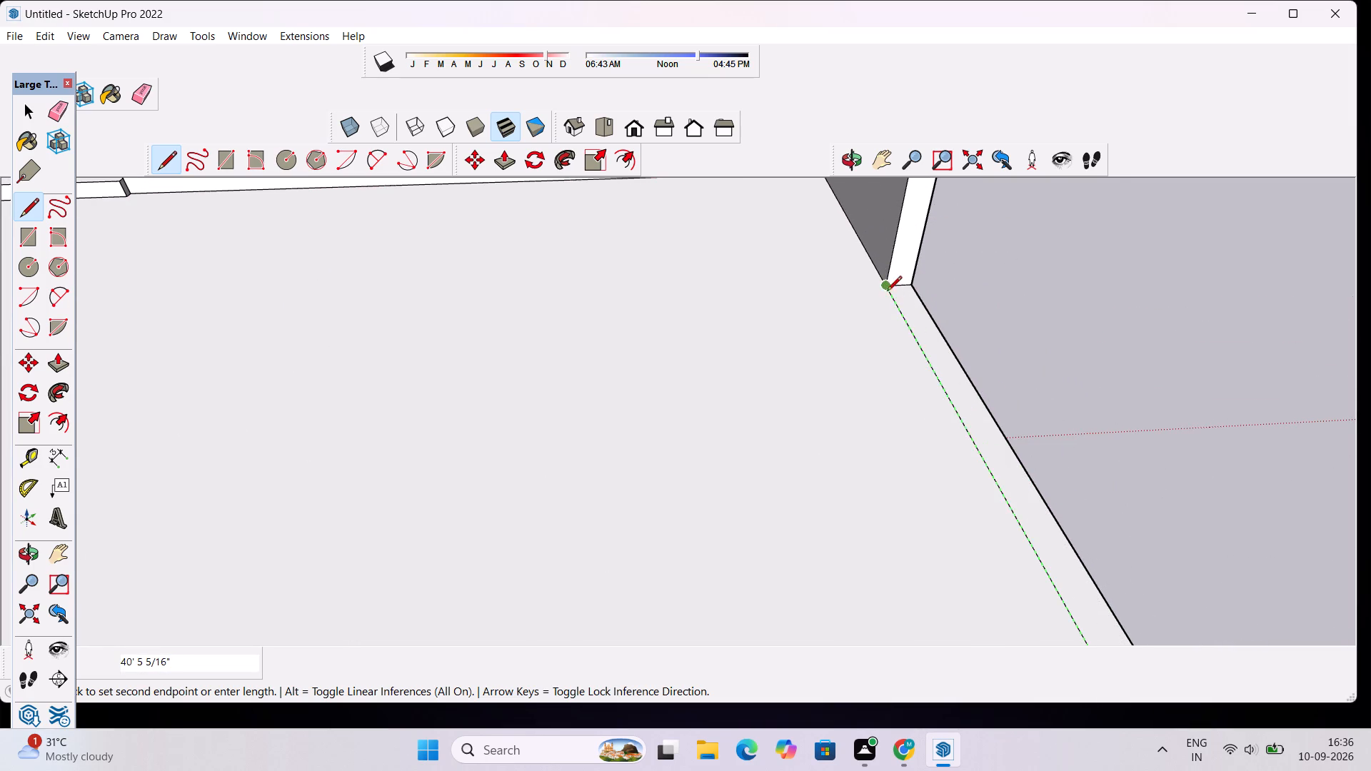
click(886, 286)
scroll(937, 302, down, 12)
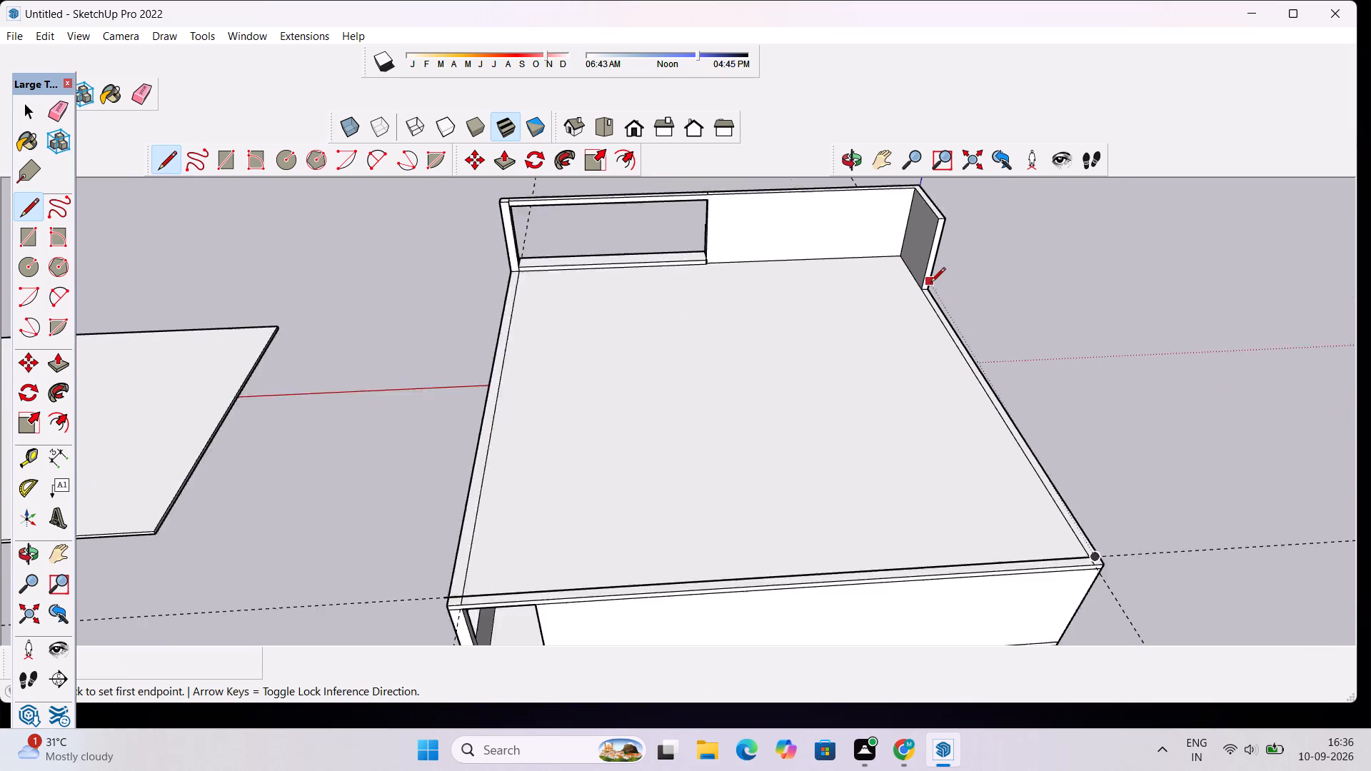
scroll(930, 283, down, 5)
key(space)
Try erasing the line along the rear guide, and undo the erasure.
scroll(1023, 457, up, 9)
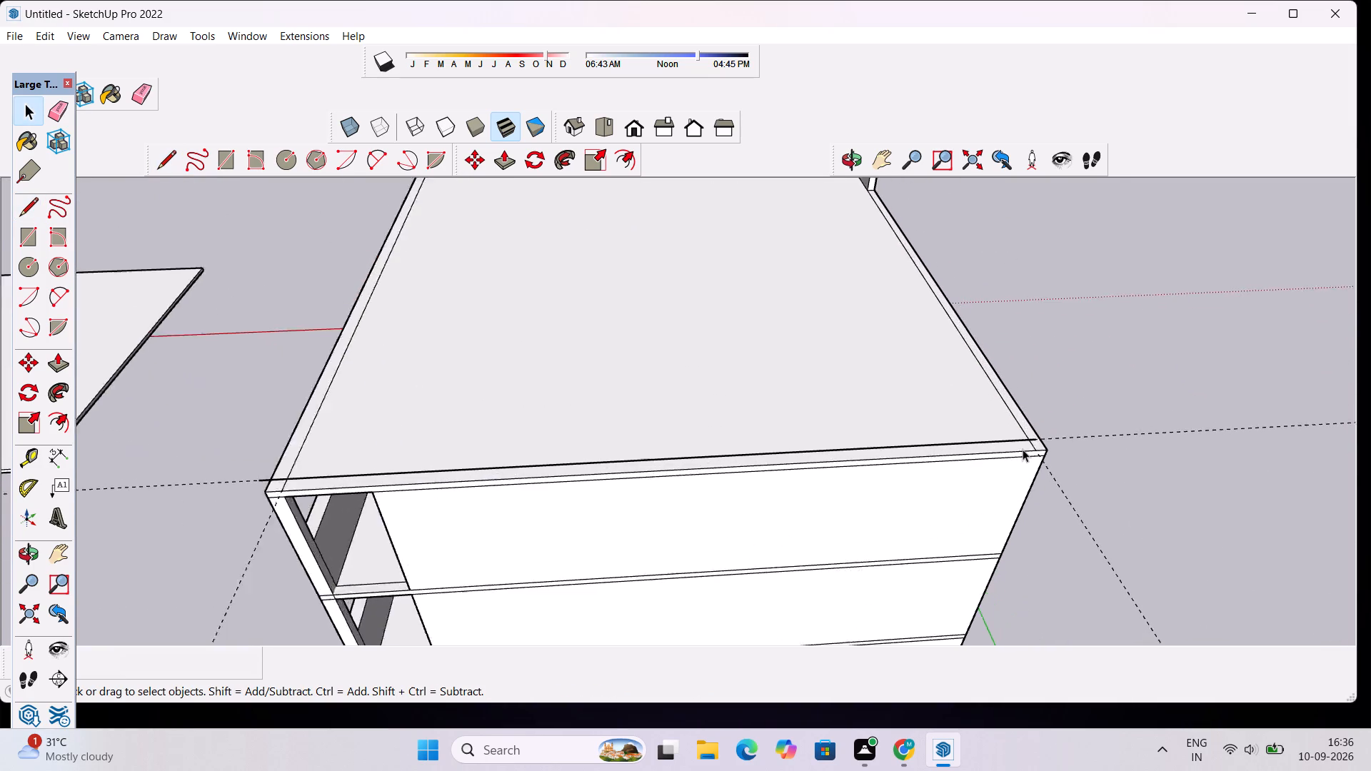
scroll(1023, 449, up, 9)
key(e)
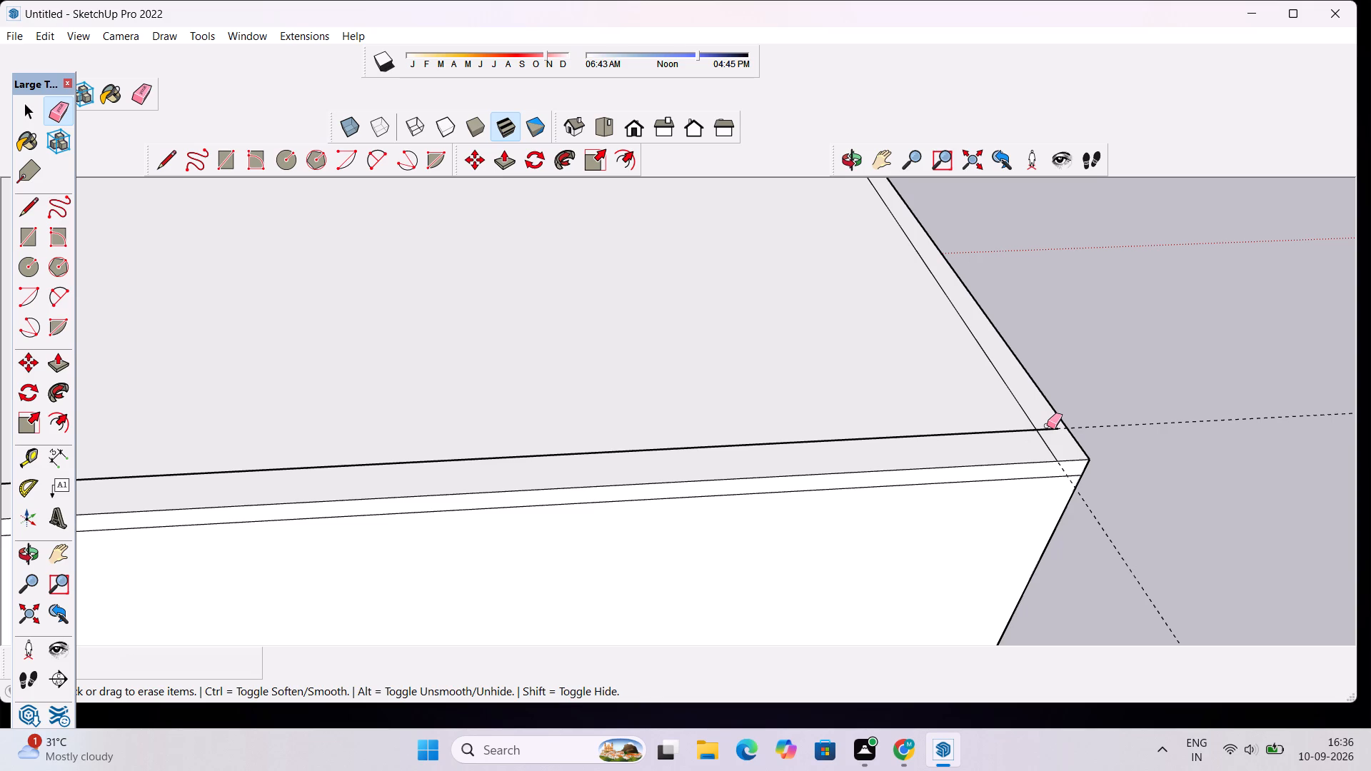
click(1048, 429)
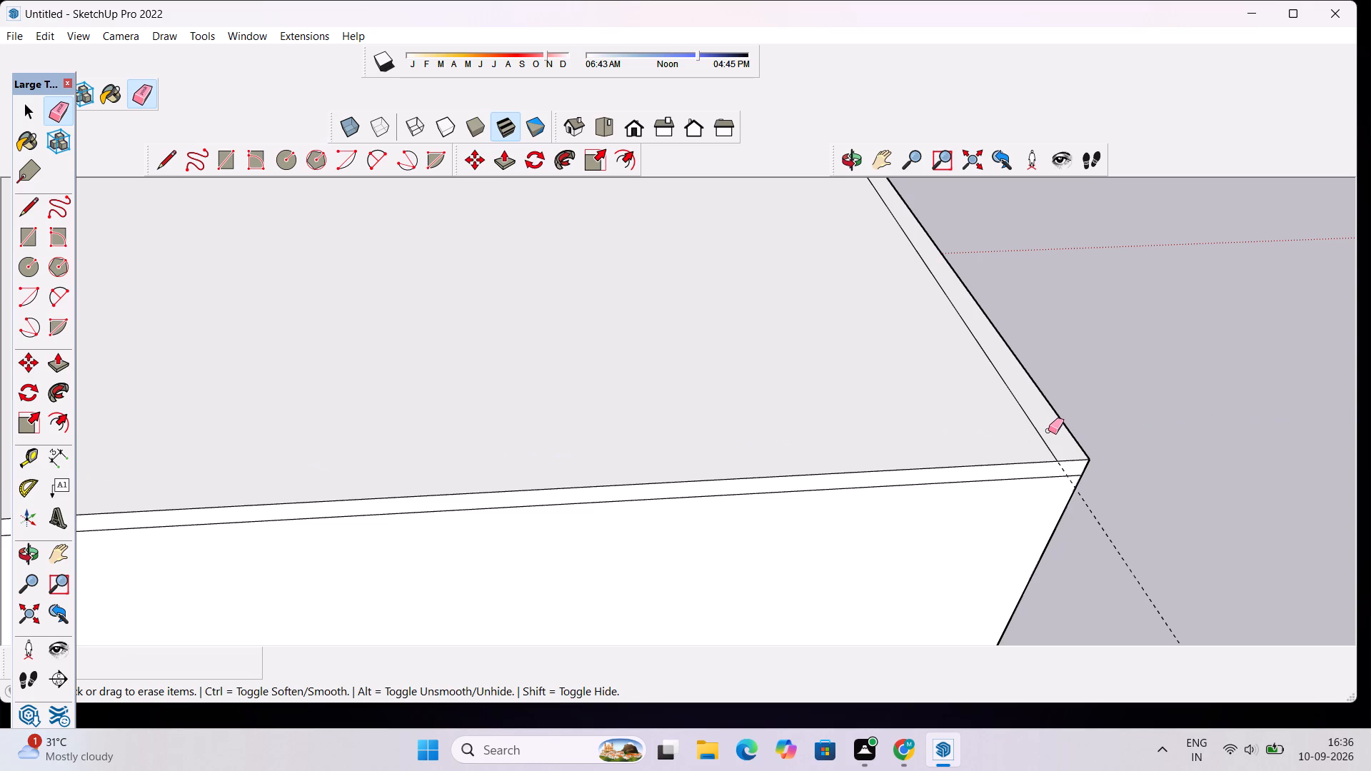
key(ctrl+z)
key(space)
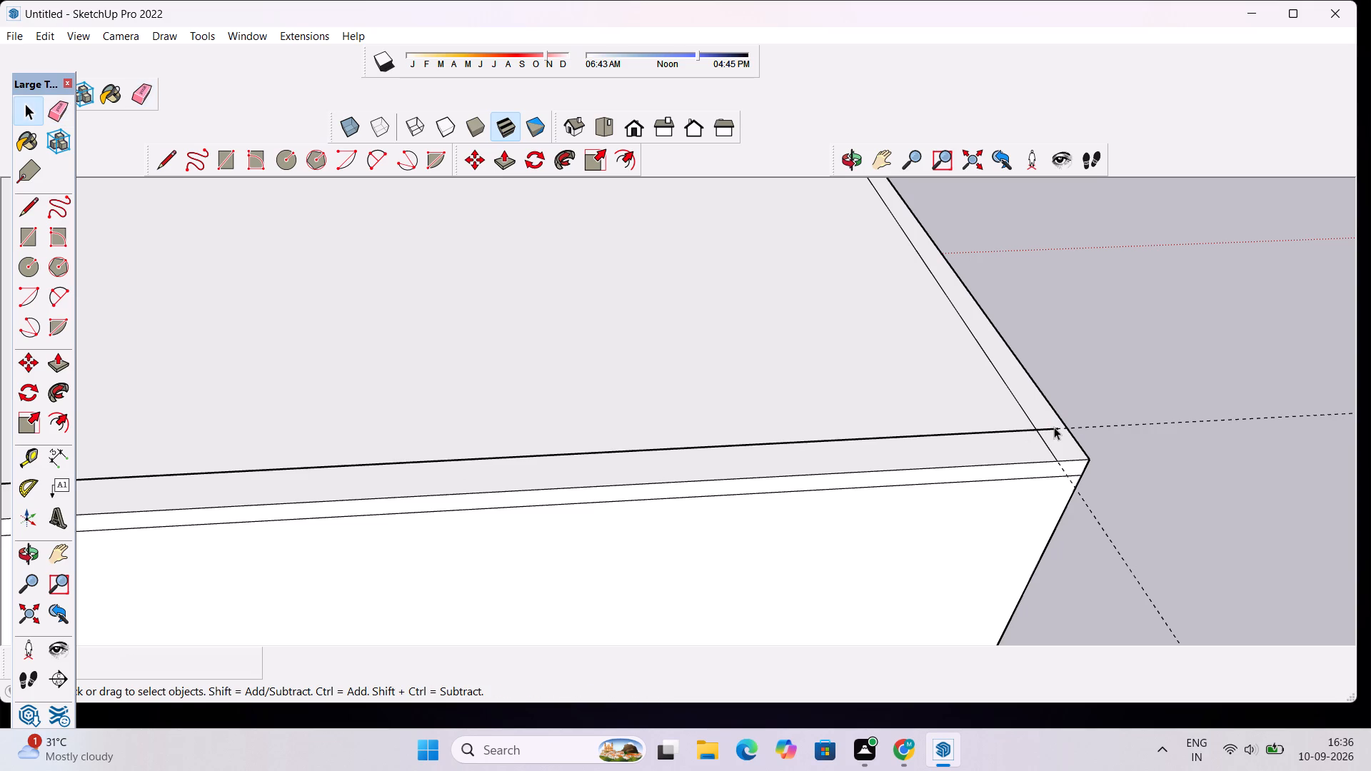
Draw a short extension from the rear line's end near the return-wall side out to the roof's side edge.
key(l)
click(1055, 428)
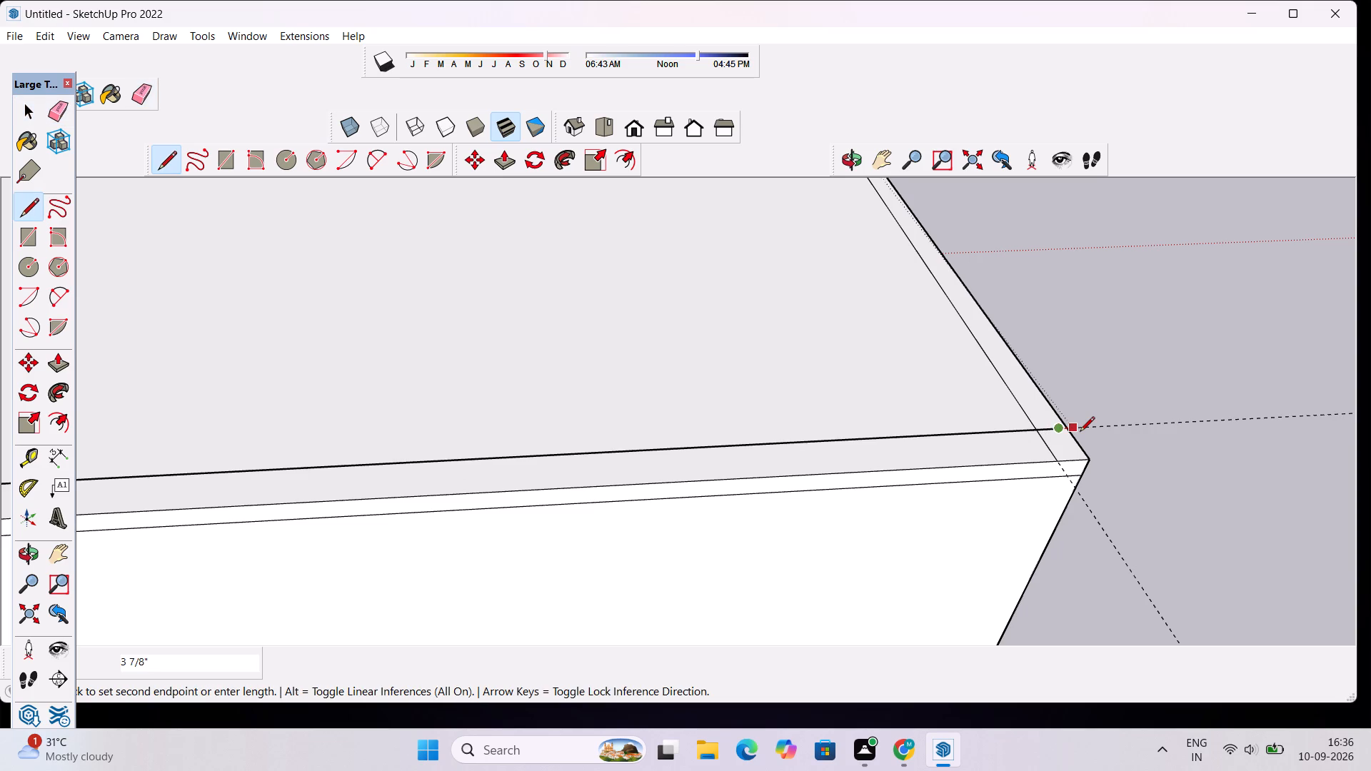
click(1080, 433)
scroll(1068, 430, up, 18)
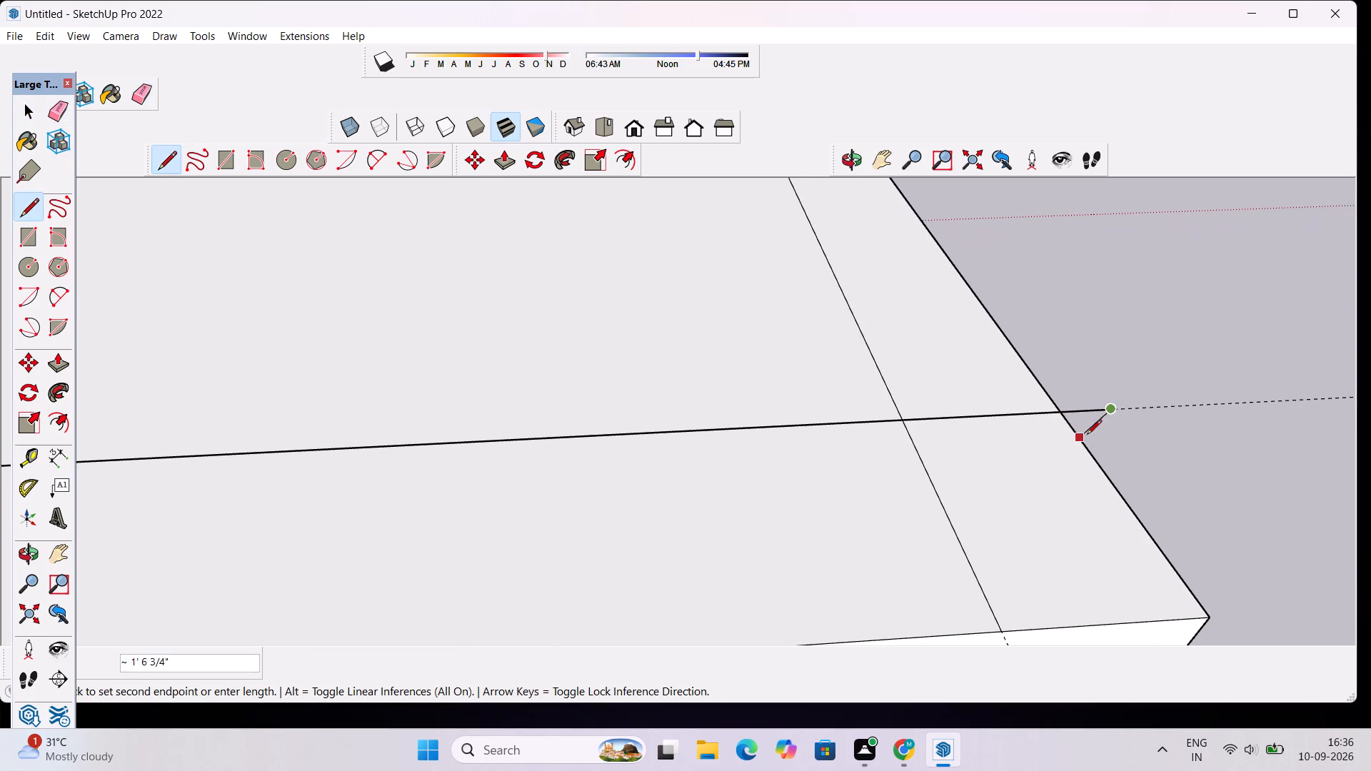
Erase the rear guide and the long line drawn along it above the roof surface.
click(843, 156)
drag(1004, 394, 843, 263)
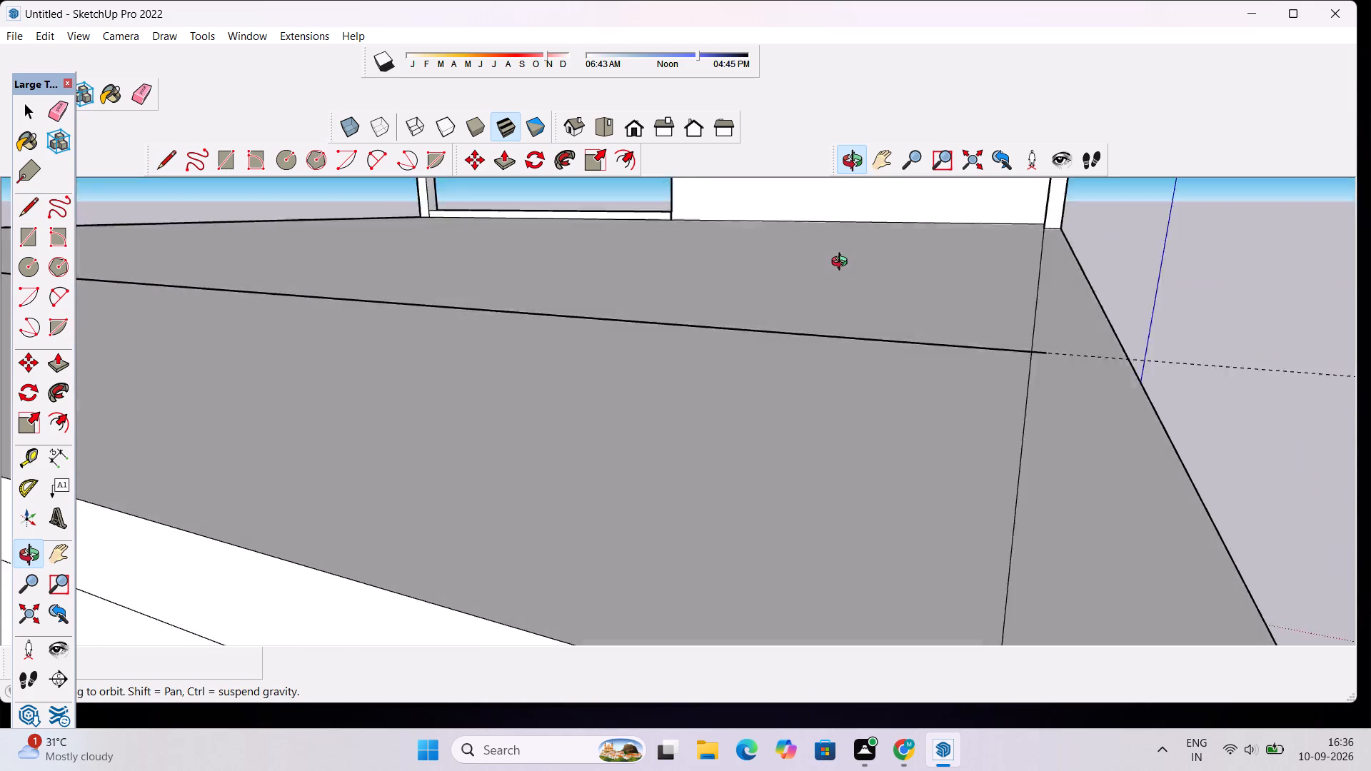
drag(843, 263, 867, 218)
scroll(897, 305, down, 6)
drag(980, 385, 932, 390)
key(space)
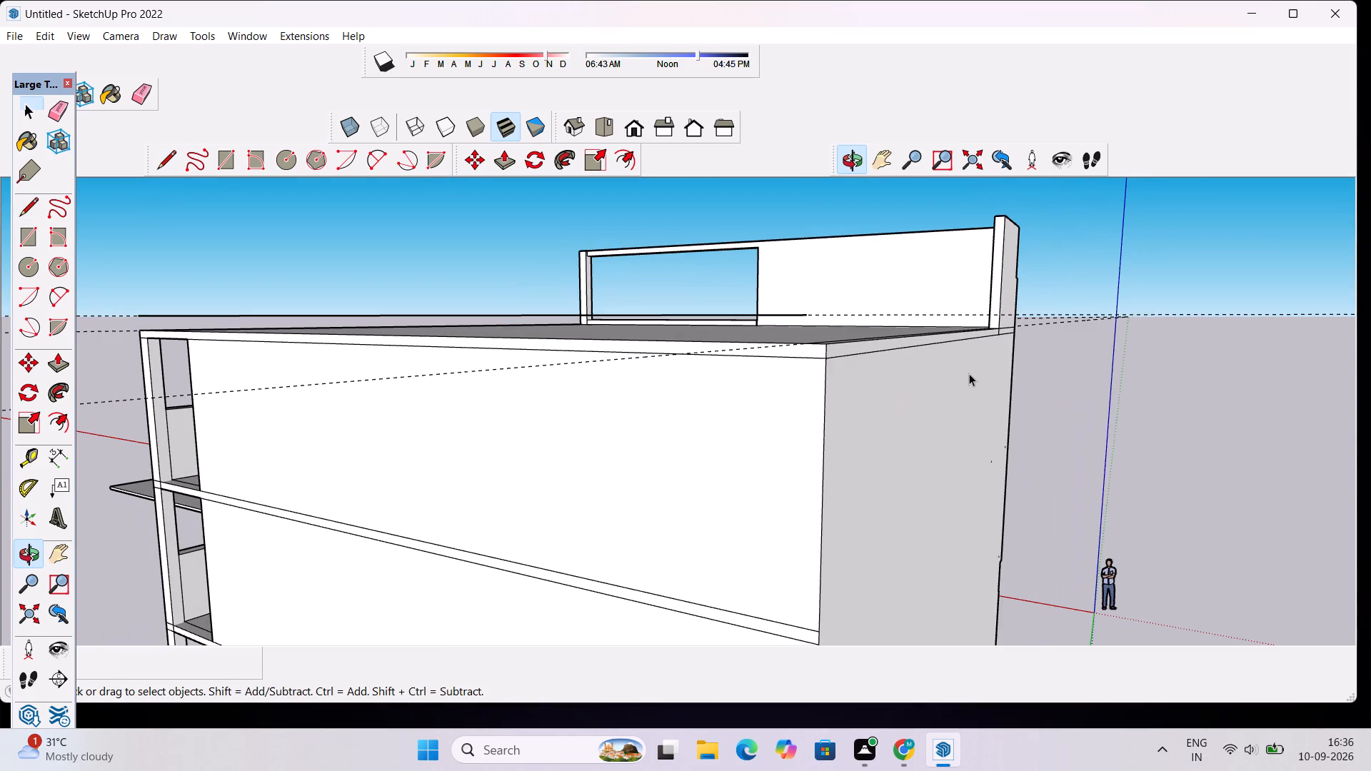
key(e)
drag(120, 306, 120, 316)
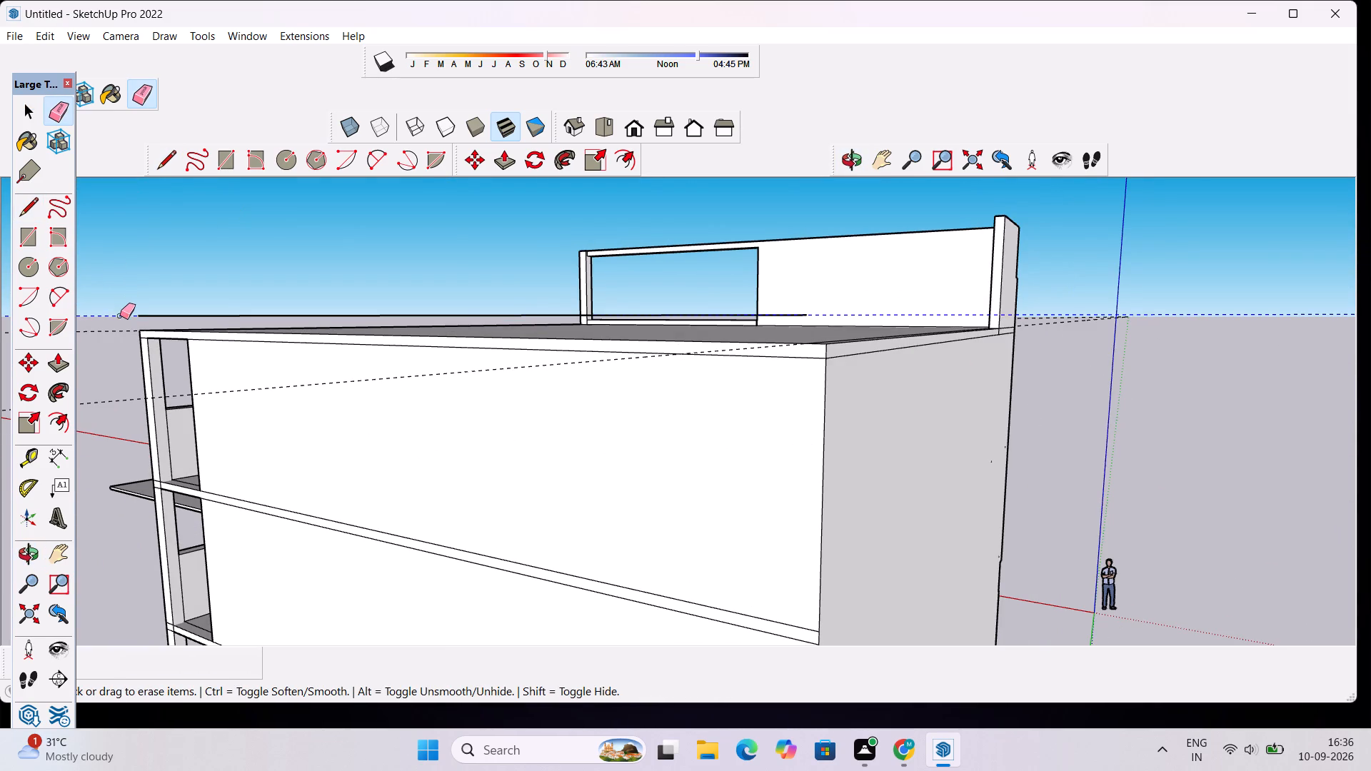
drag(120, 316, 123, 320)
click(169, 316)
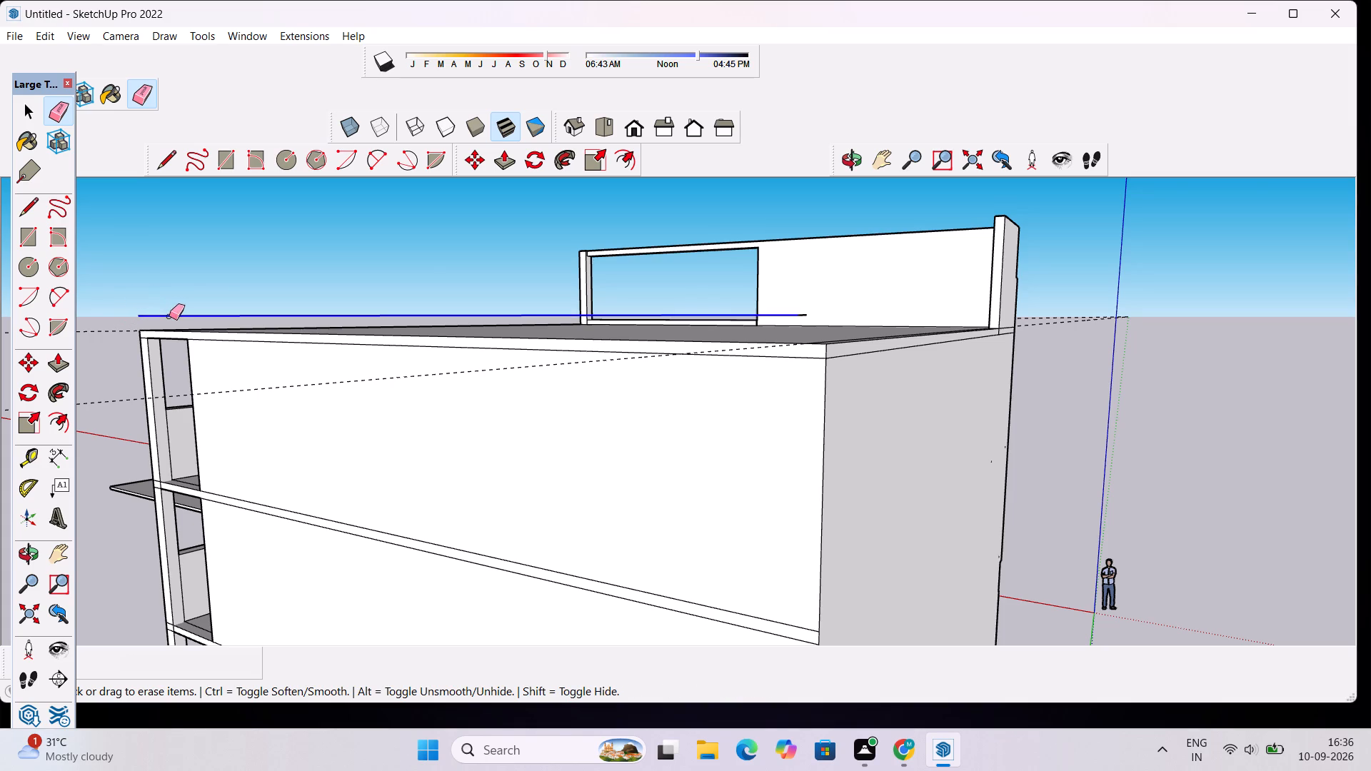
Place a guide parallel to the roof's rear edge, offset 1' inward.
click(856, 168)
drag(760, 276, 769, 322)
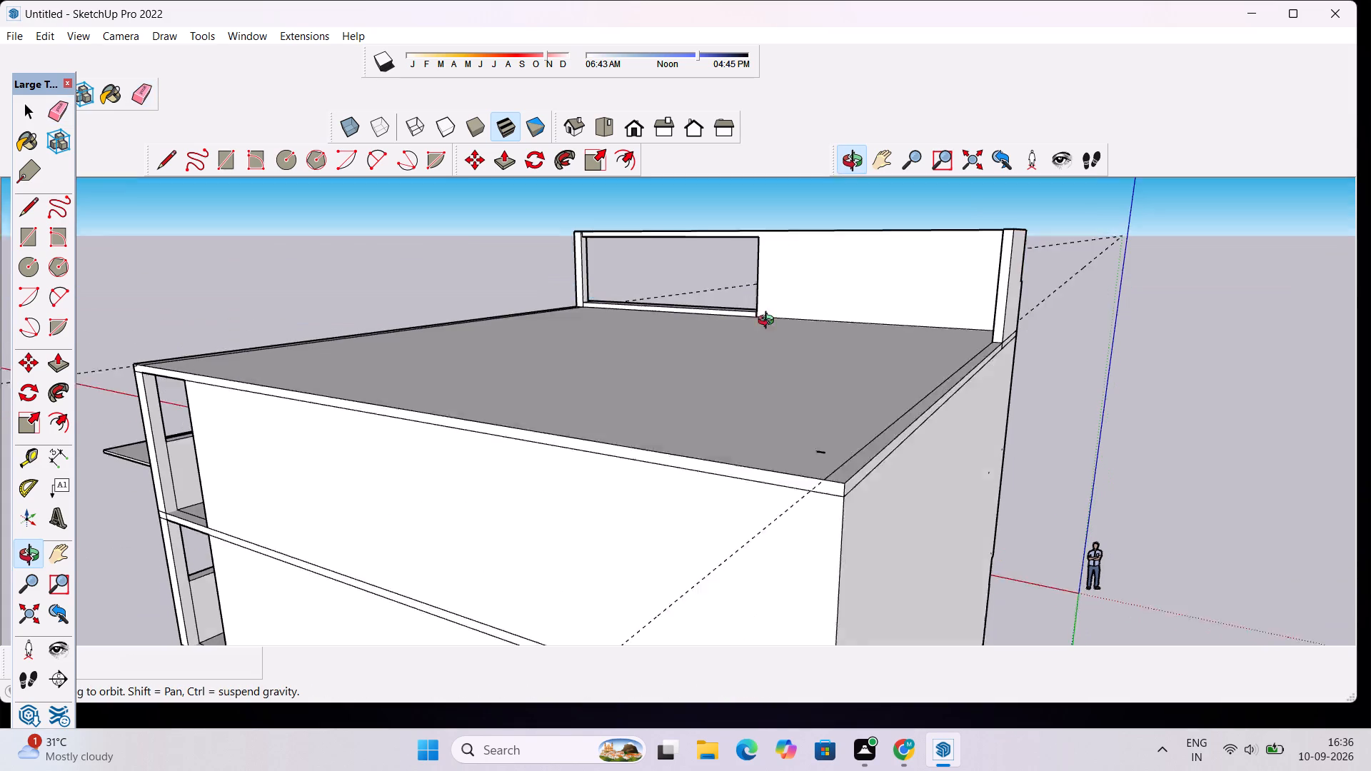
drag(769, 322, 771, 329)
drag(630, 457, 365, 524)
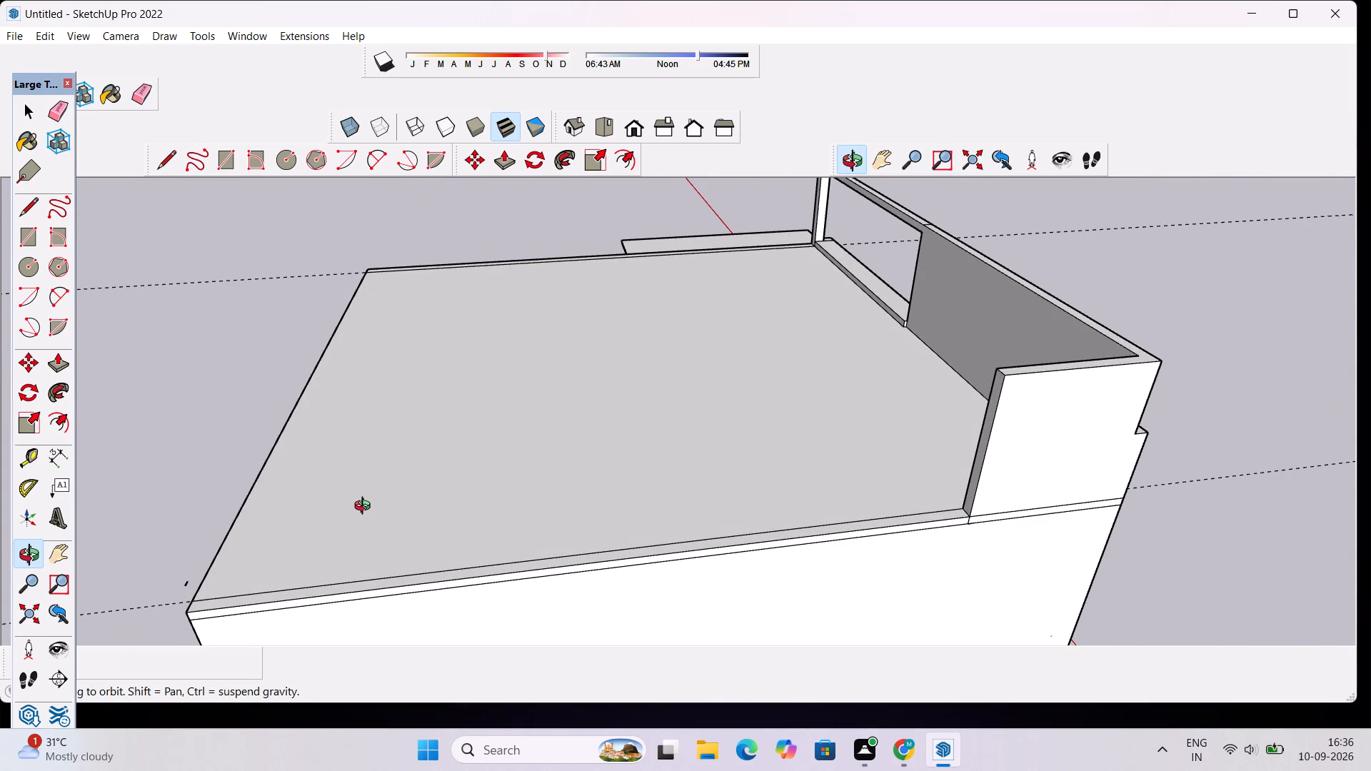
key(t)
click(268, 462)
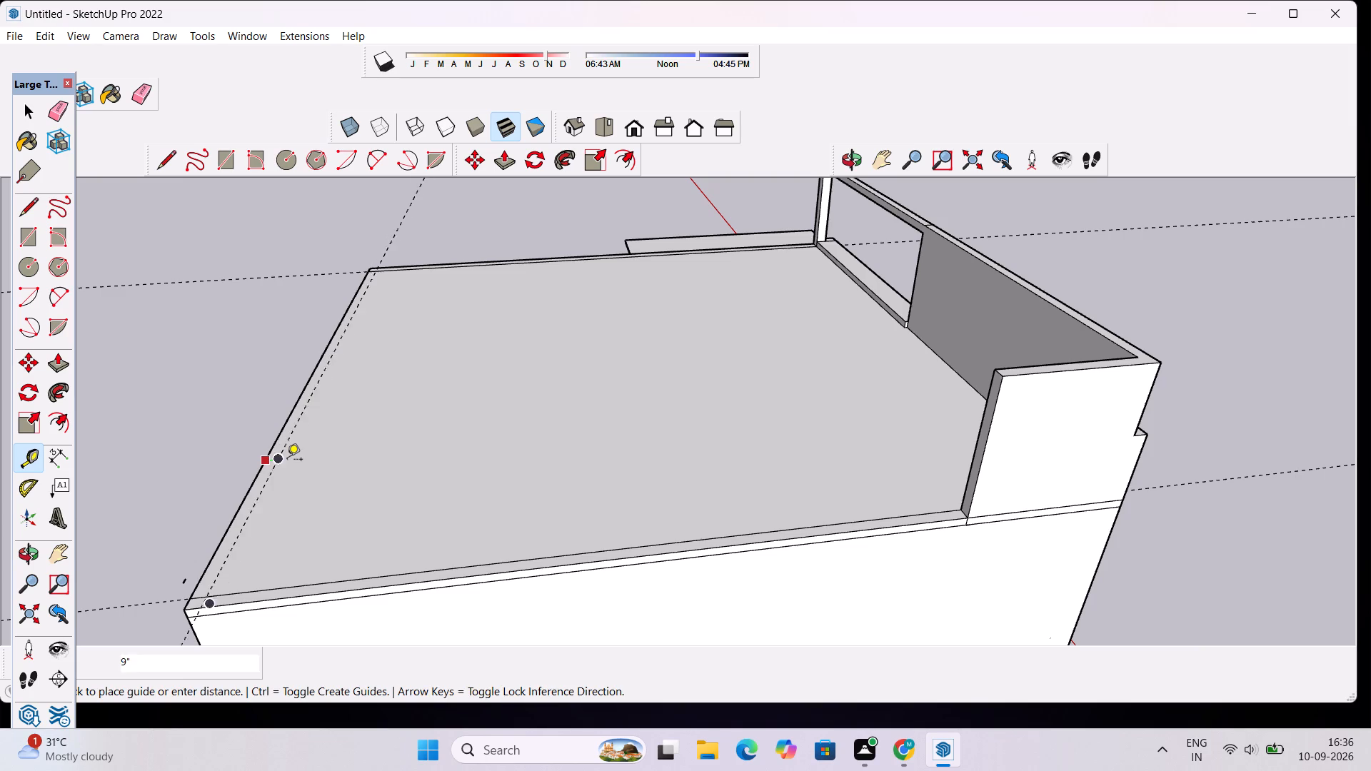
text(1')
key(Return)
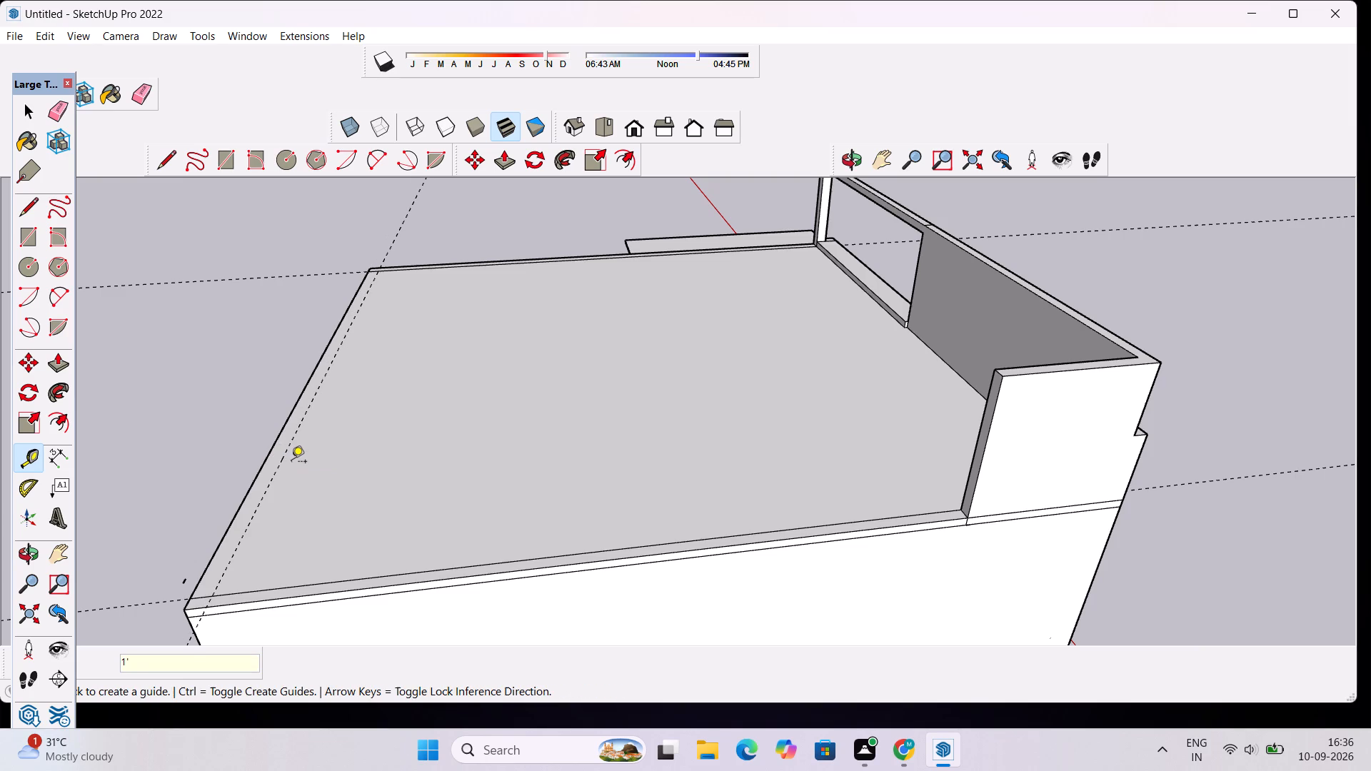
Draw a line about 47' 6" long on the roof along the 1' inset guide, between the two existing inset lines.
key(l)
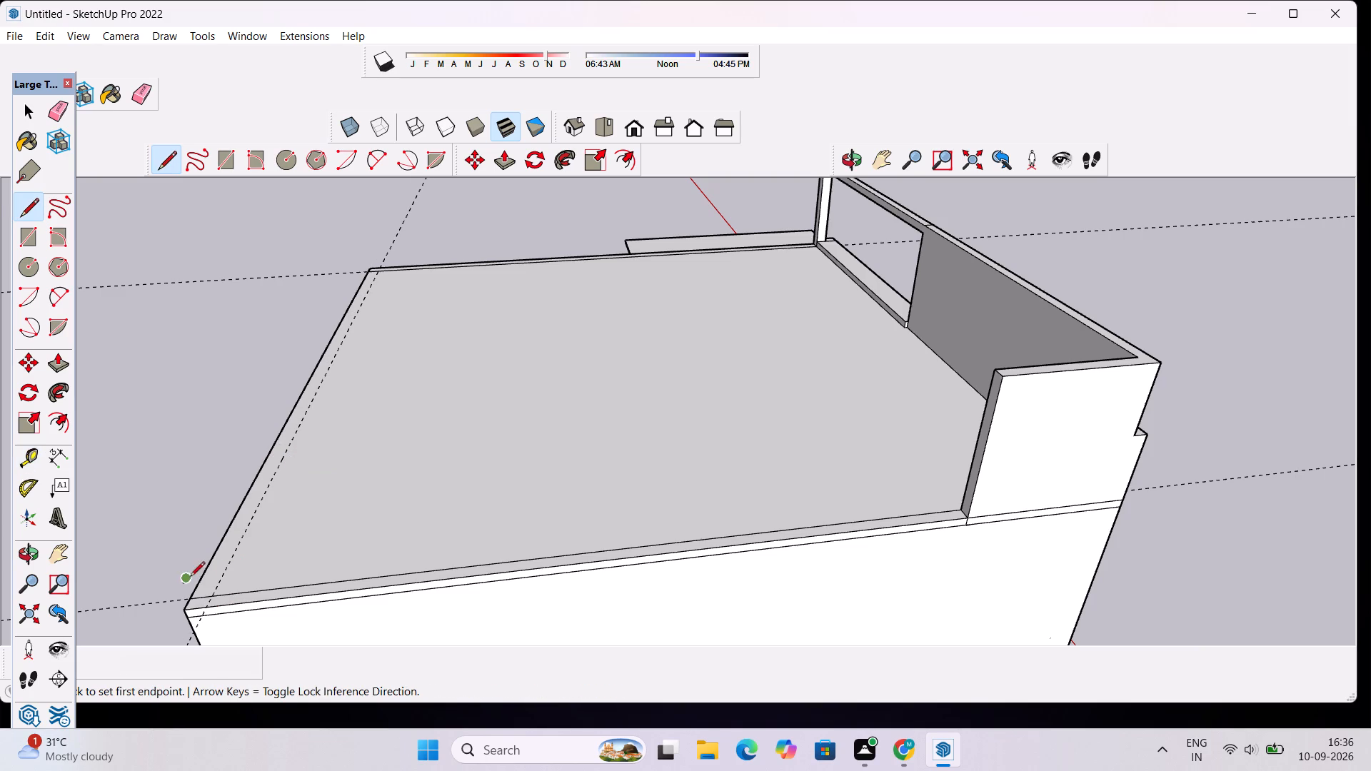
scroll(205, 600, up, 4)
click(214, 599)
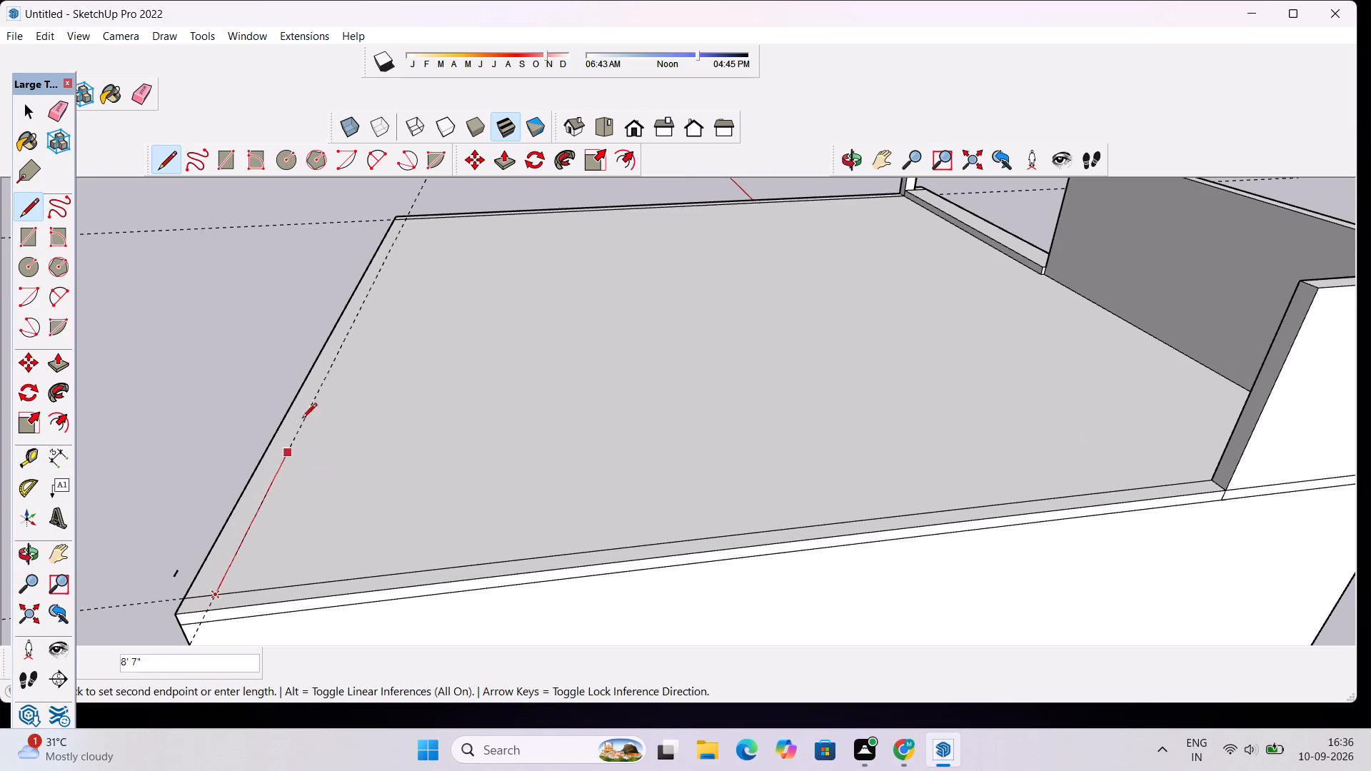
click(407, 221)
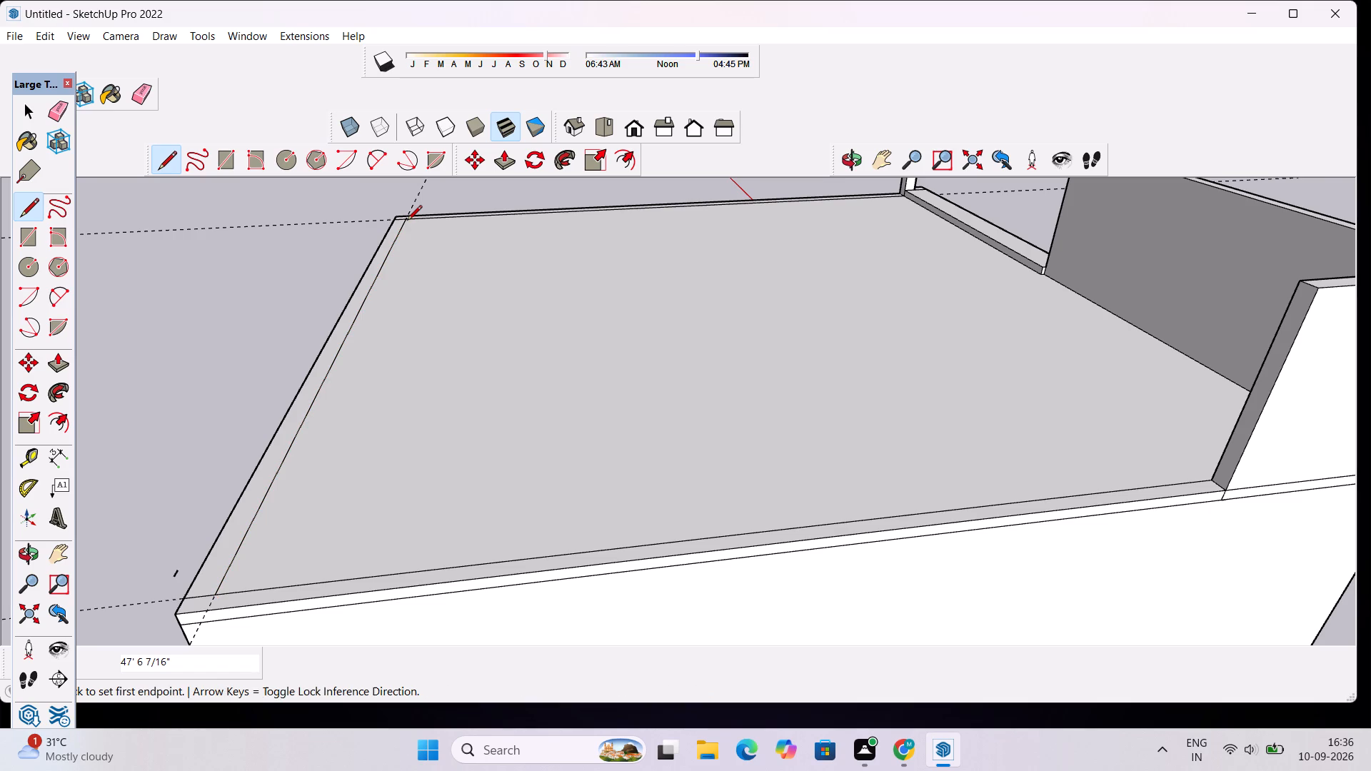
key(space)
Erase the remaining guides and the short line stubs crossing the 1' border at both corners of the roof's open edge.
click(839, 162)
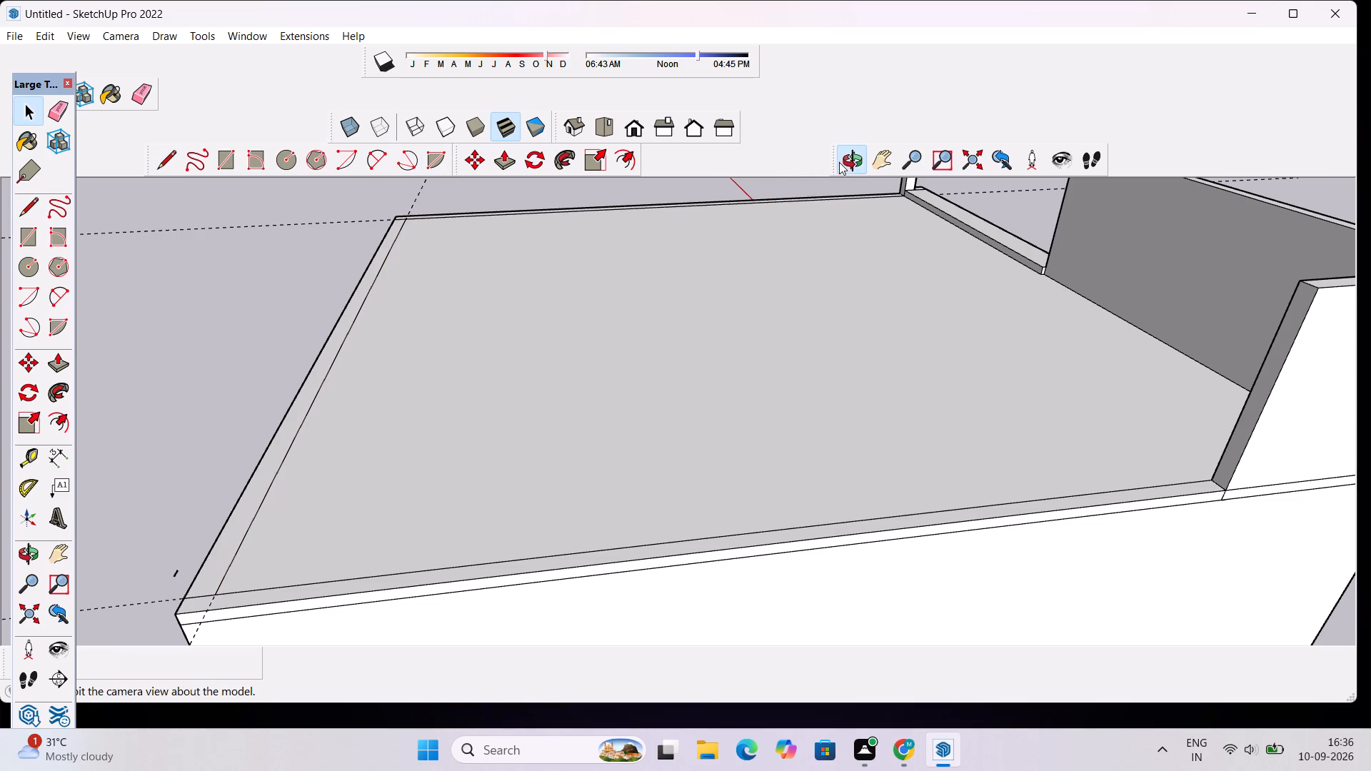
key(e)
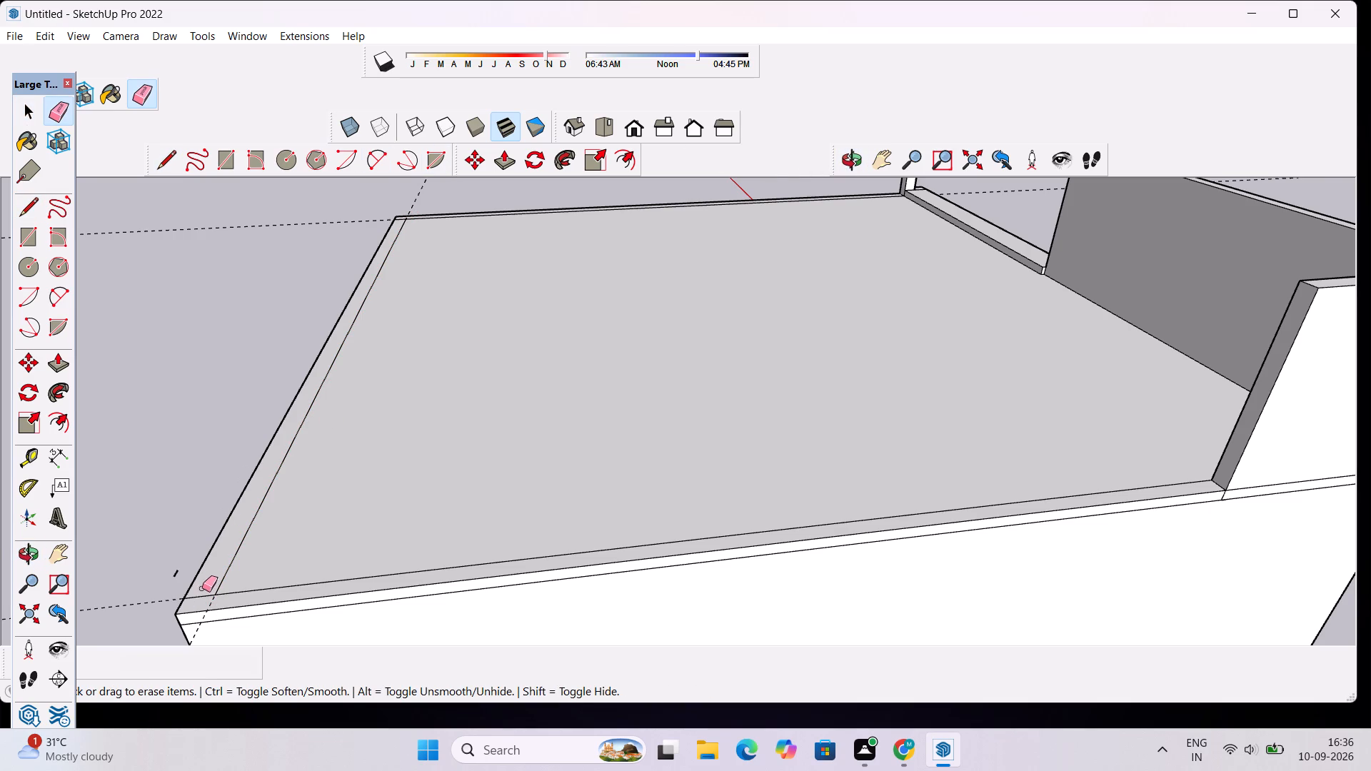
drag(201, 583, 207, 600)
click(211, 604)
scroll(386, 204, up, 12)
scroll(461, 308, down, 6)
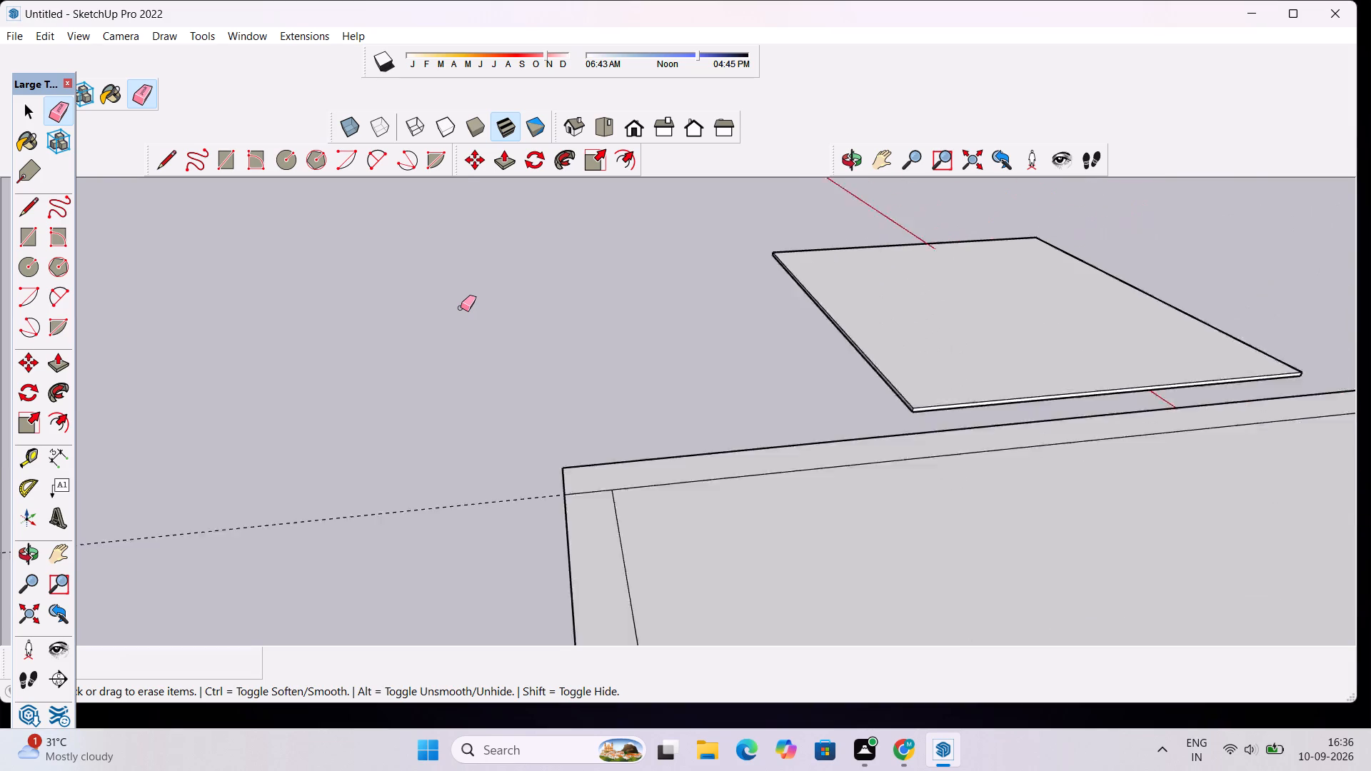
scroll(461, 308, down, 1)
drag(538, 415, 538, 428)
scroll(528, 409, down, 3)
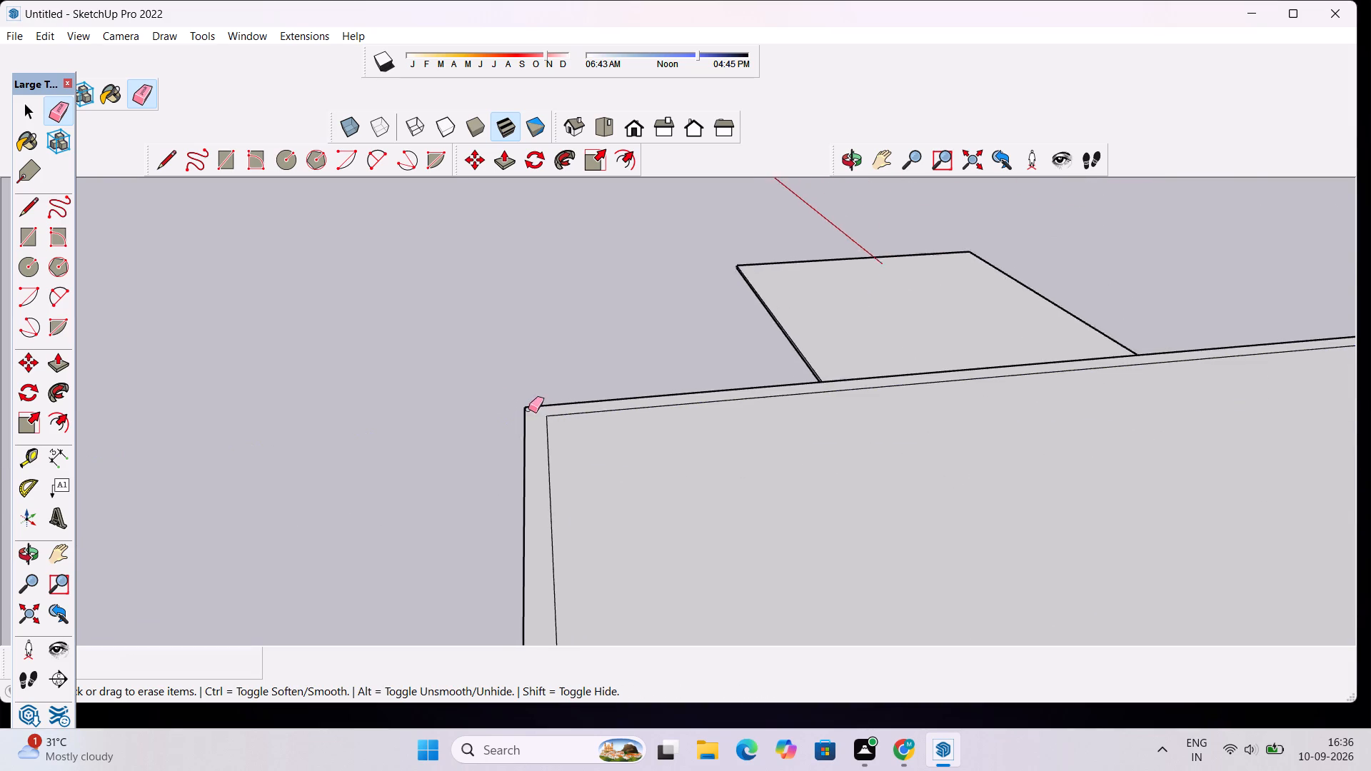
scroll(528, 409, down, 12)
scroll(762, 461, down, 4)
key(space)
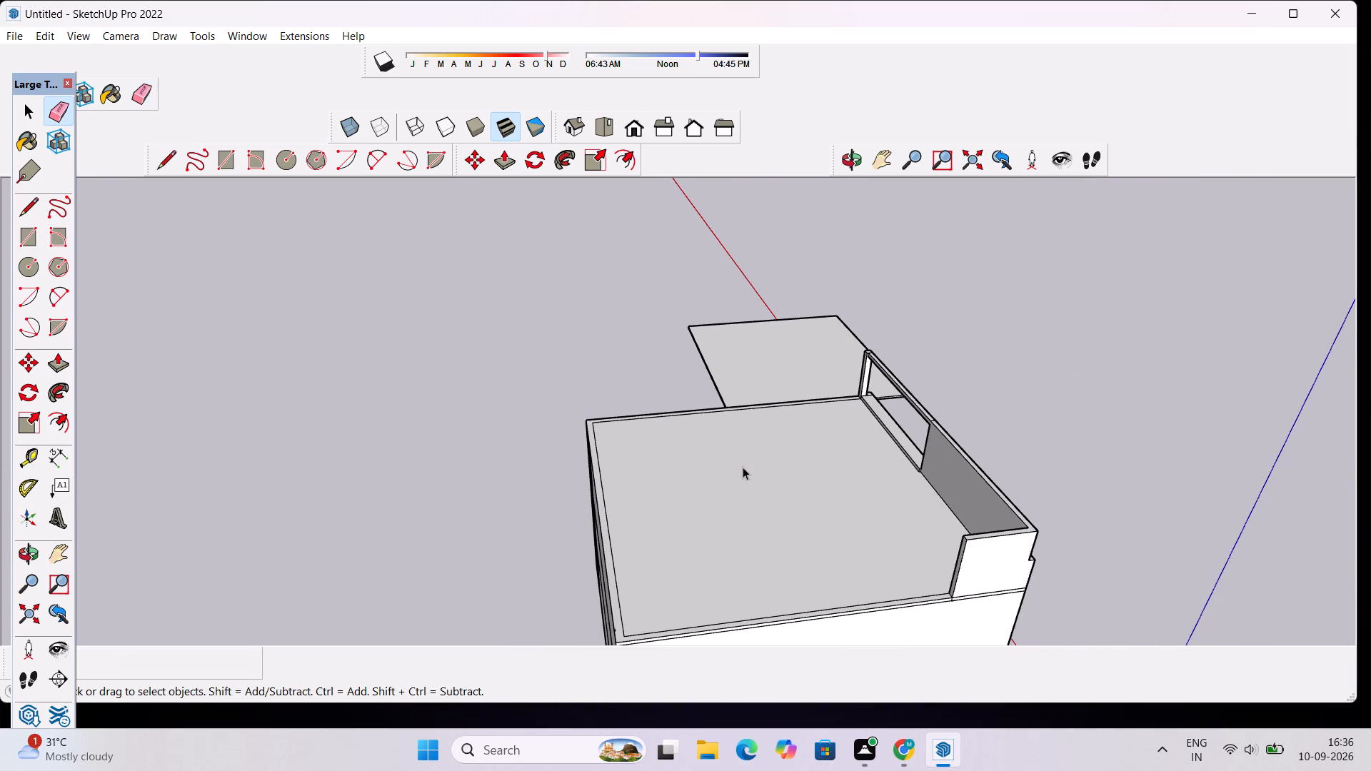
Start a Push/Pull on the 1' border strip along the roof's open edges.
scroll(743, 467, up, 2)
key(p)
click(556, 434)
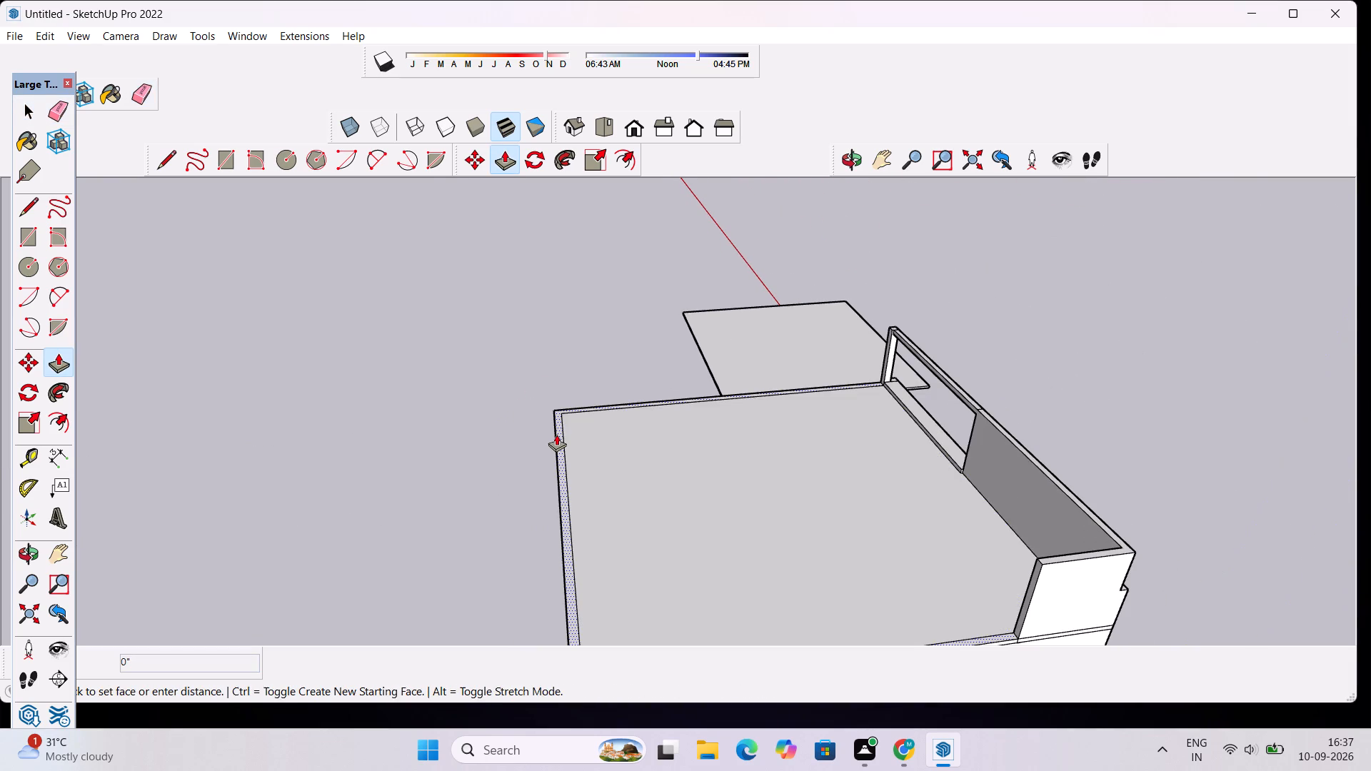
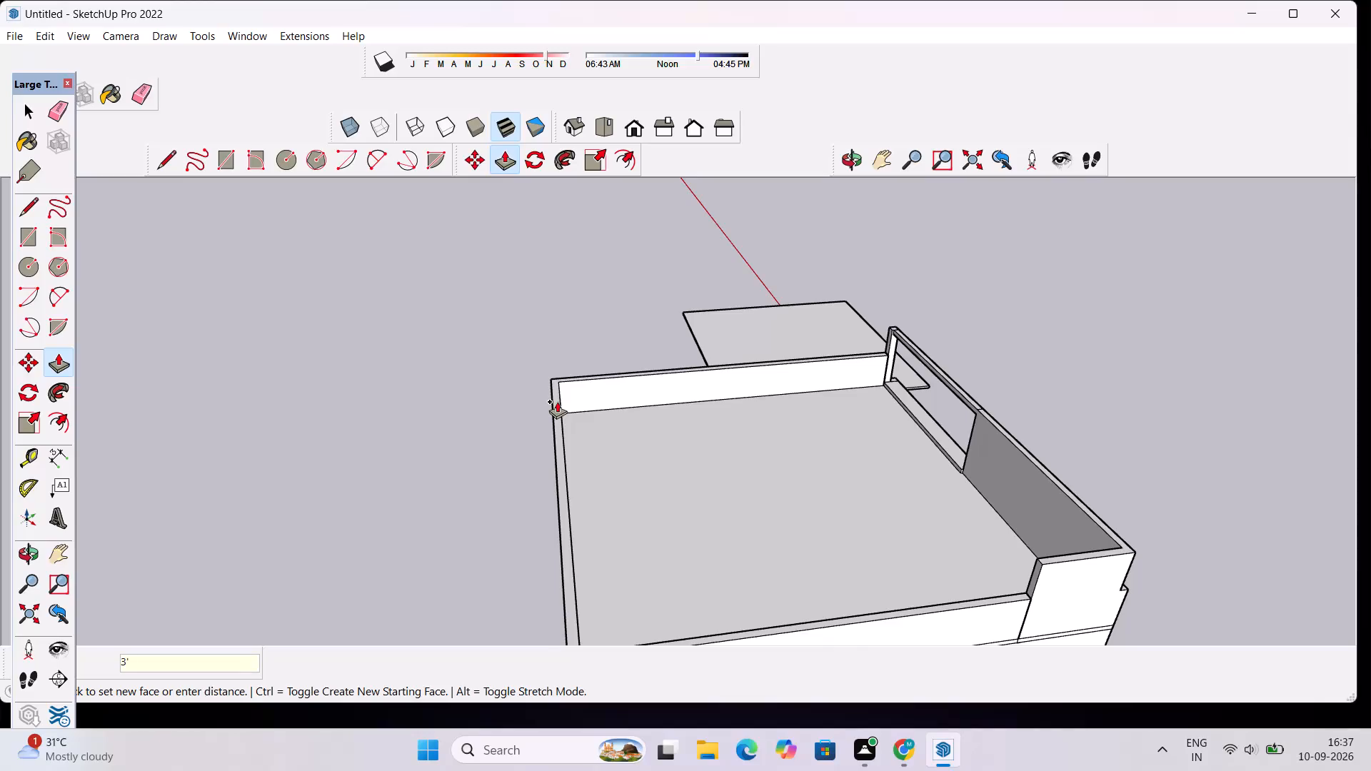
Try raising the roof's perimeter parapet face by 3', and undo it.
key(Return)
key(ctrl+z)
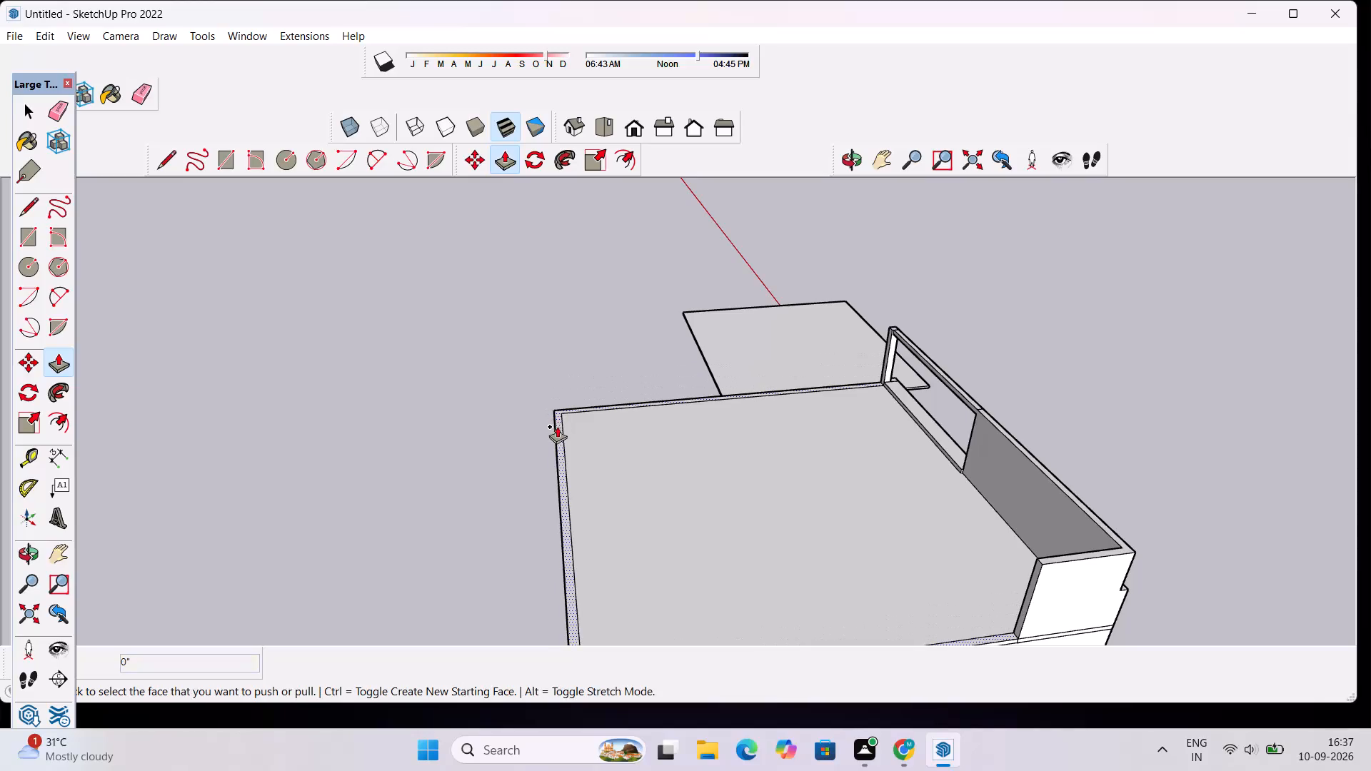
Push/Pull the roof's perimeter strip upward by about 6' 9" to form the parapet walls.
click(563, 445)
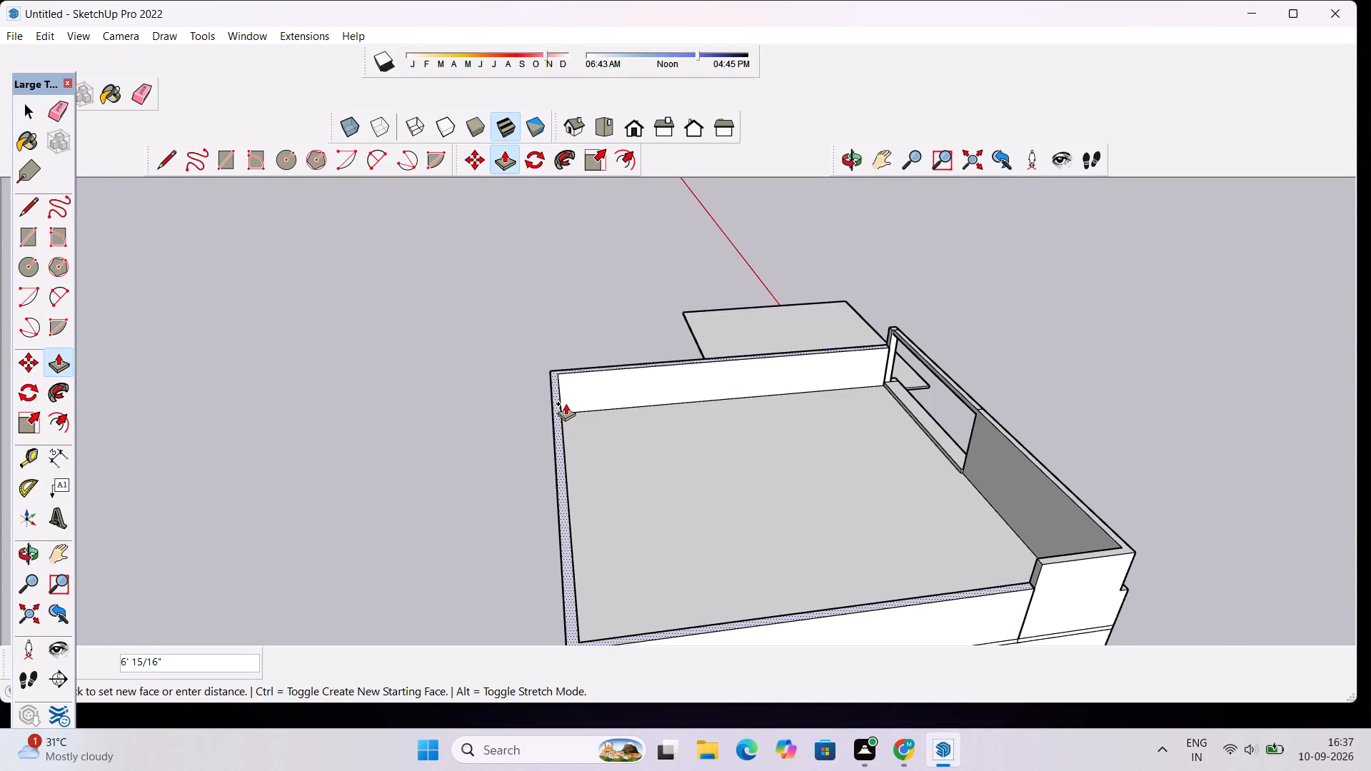
click(568, 399)
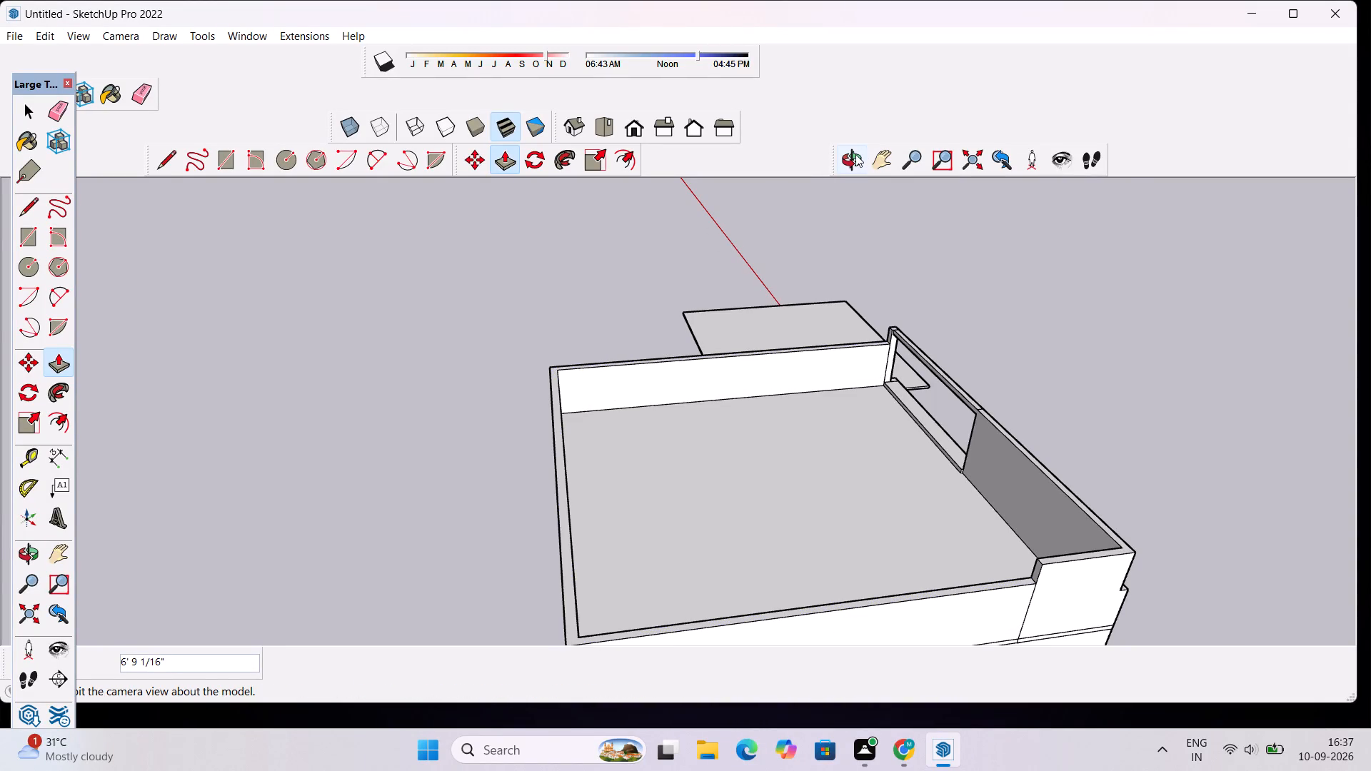
Examine the building's front facade, side openings and balconies from several angles and distances.
click(855, 154)
drag(910, 384, 285, 318)
scroll(281, 324, down, 5)
drag(371, 511, 416, 443)
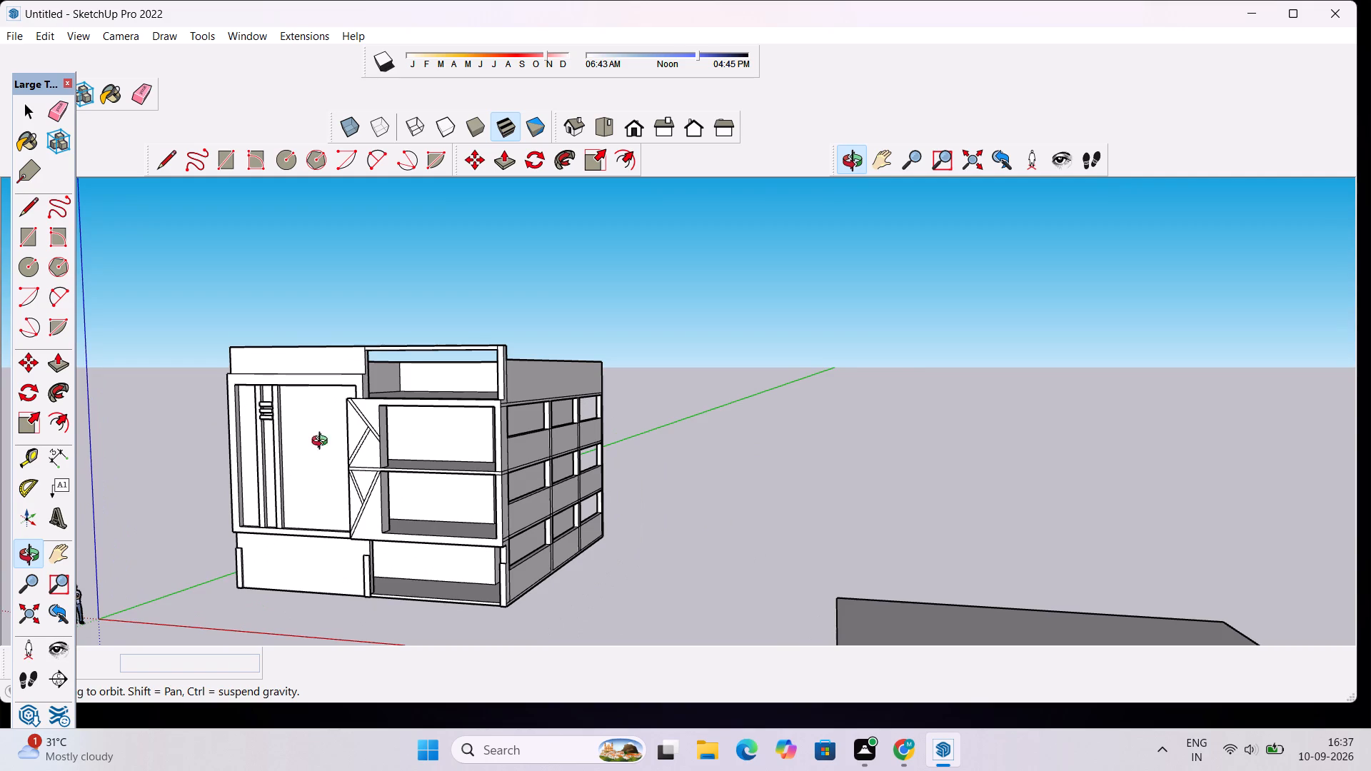
scroll(293, 443, up, 3)
drag(224, 453, 286, 451)
scroll(286, 451, down, 3)
scroll(281, 455, up, 5)
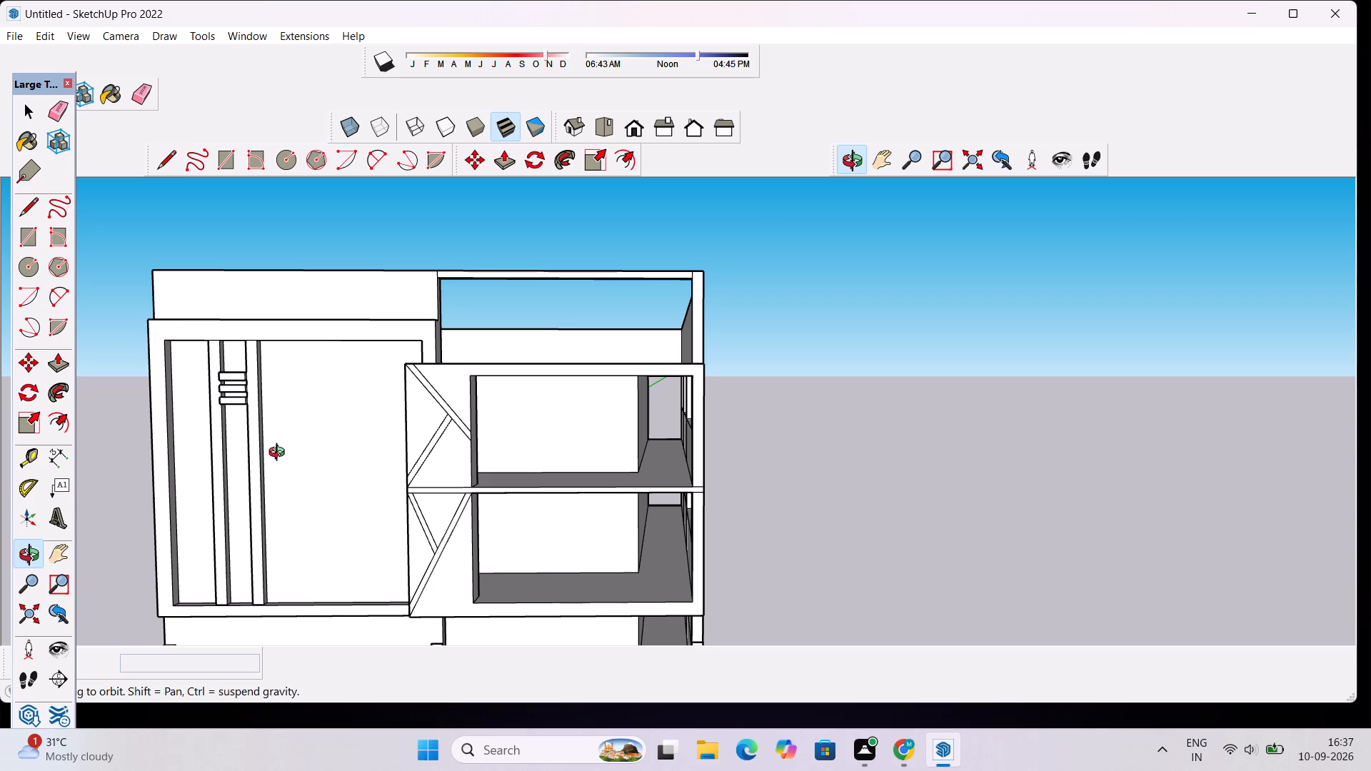
scroll(280, 454, down, 11)
scroll(370, 508, up, 5)
drag(299, 508, 519, 427)
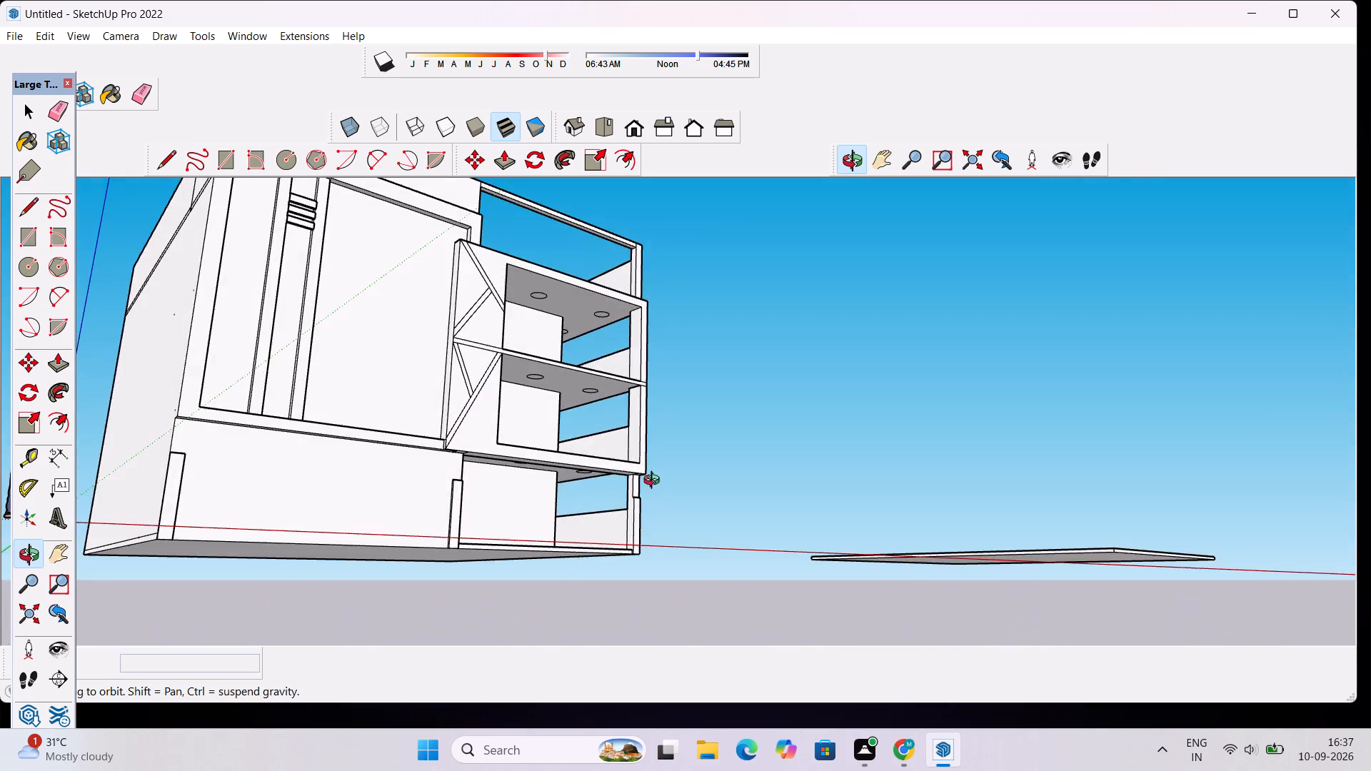
drag(655, 483, 489, 492)
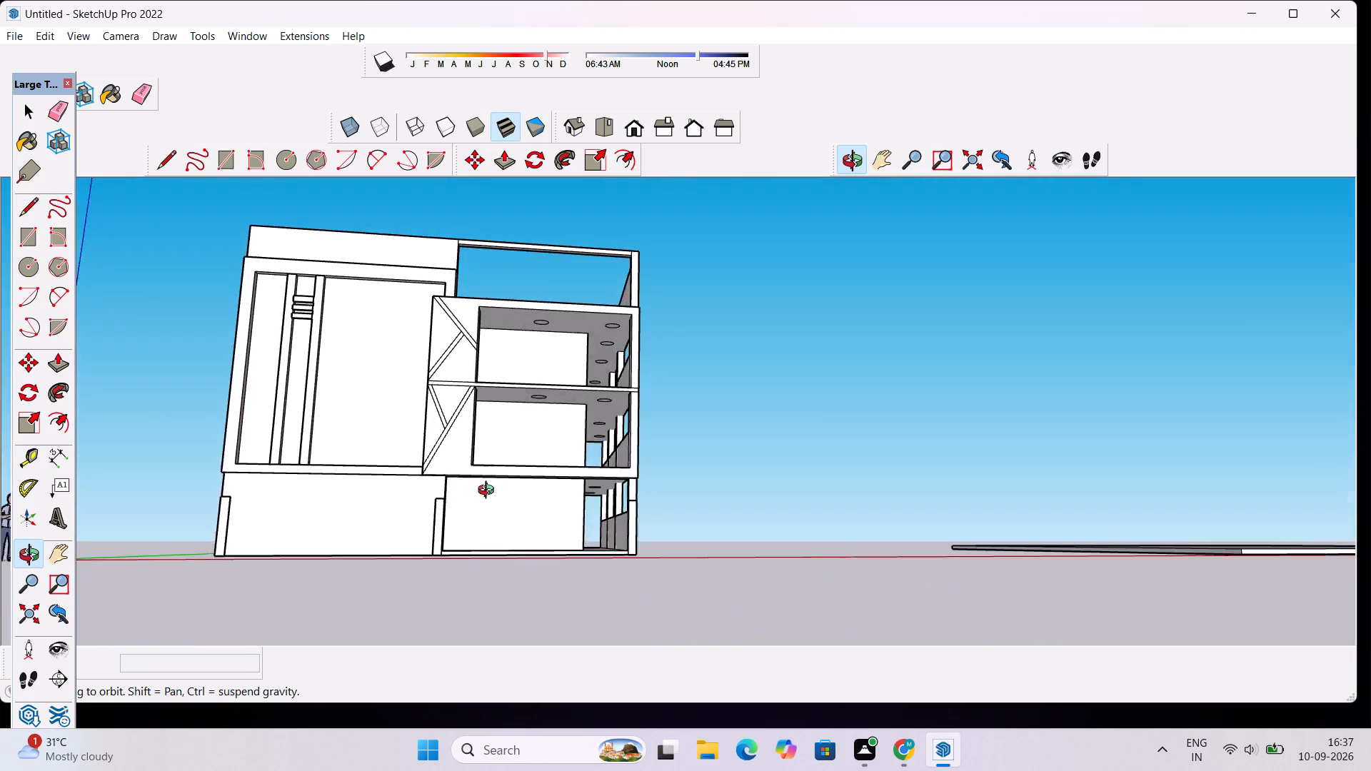
drag(489, 492, 434, 585)
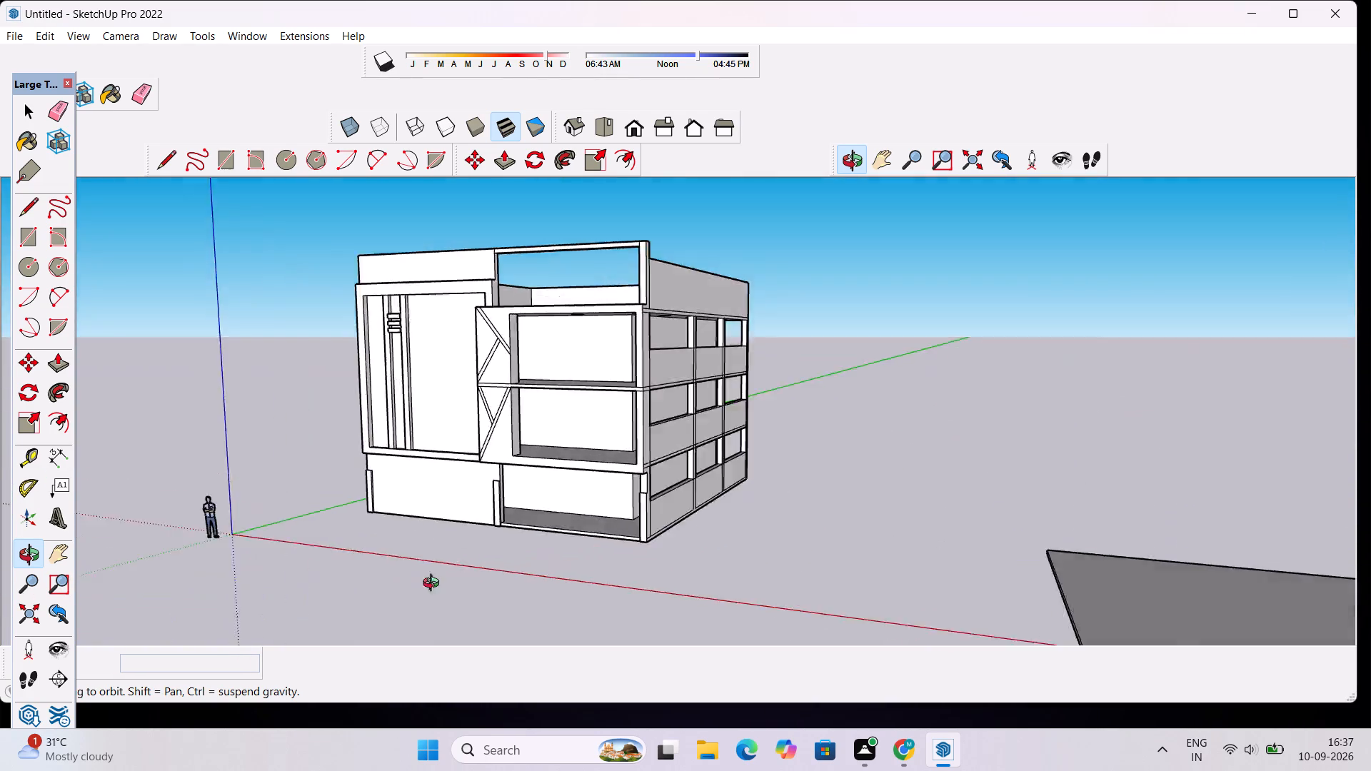
drag(434, 585, 476, 500)
scroll(485, 375, up, 4)
drag(504, 422, 485, 467)
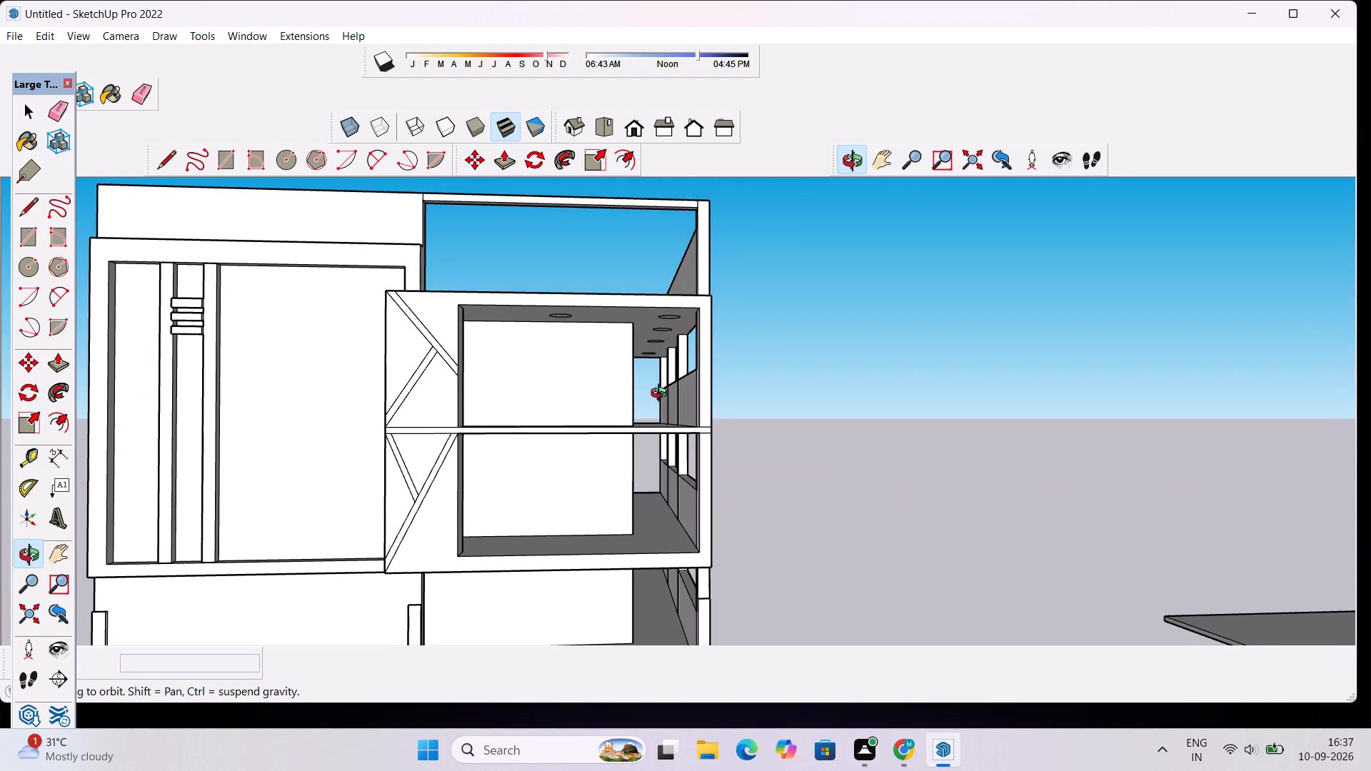
Show Tray 1 and open the Brick, Cladding and Siding material collection.
click(261, 40)
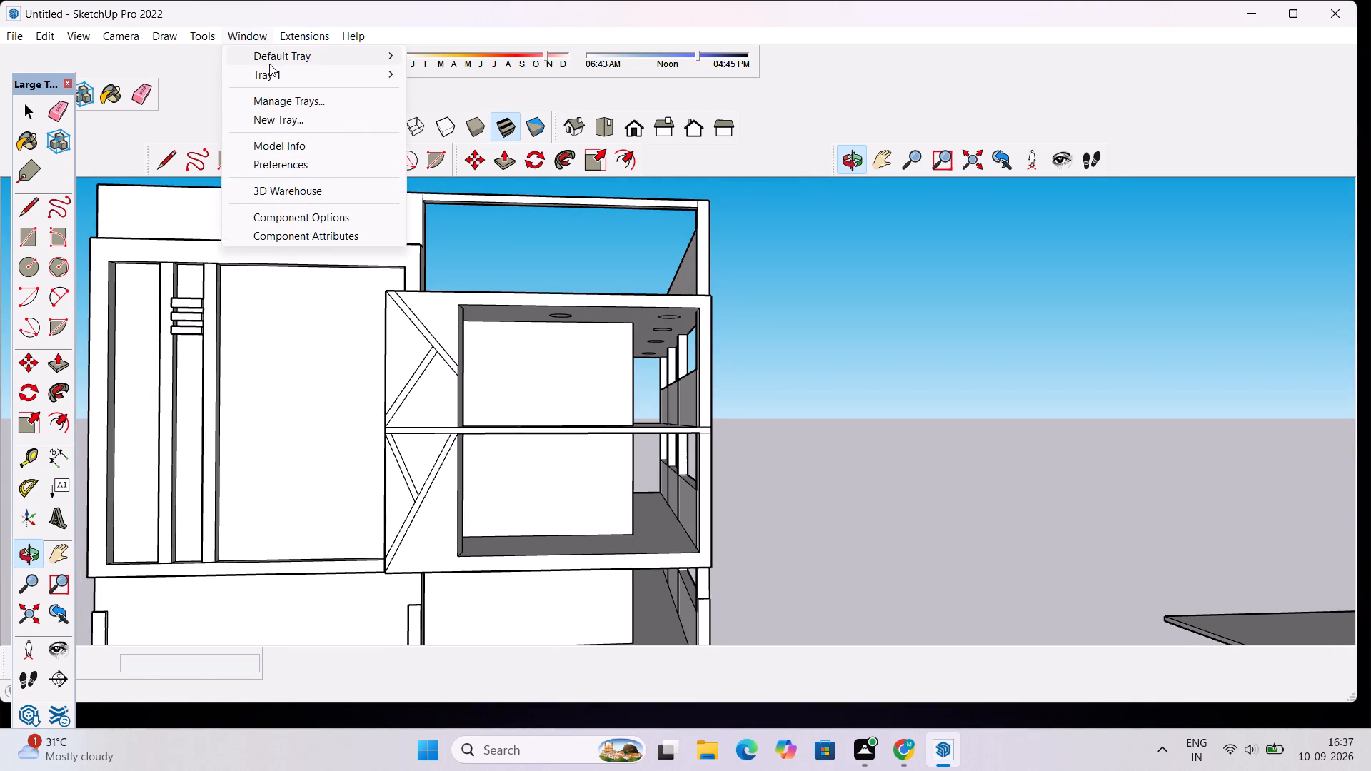
click(270, 72)
click(456, 71)
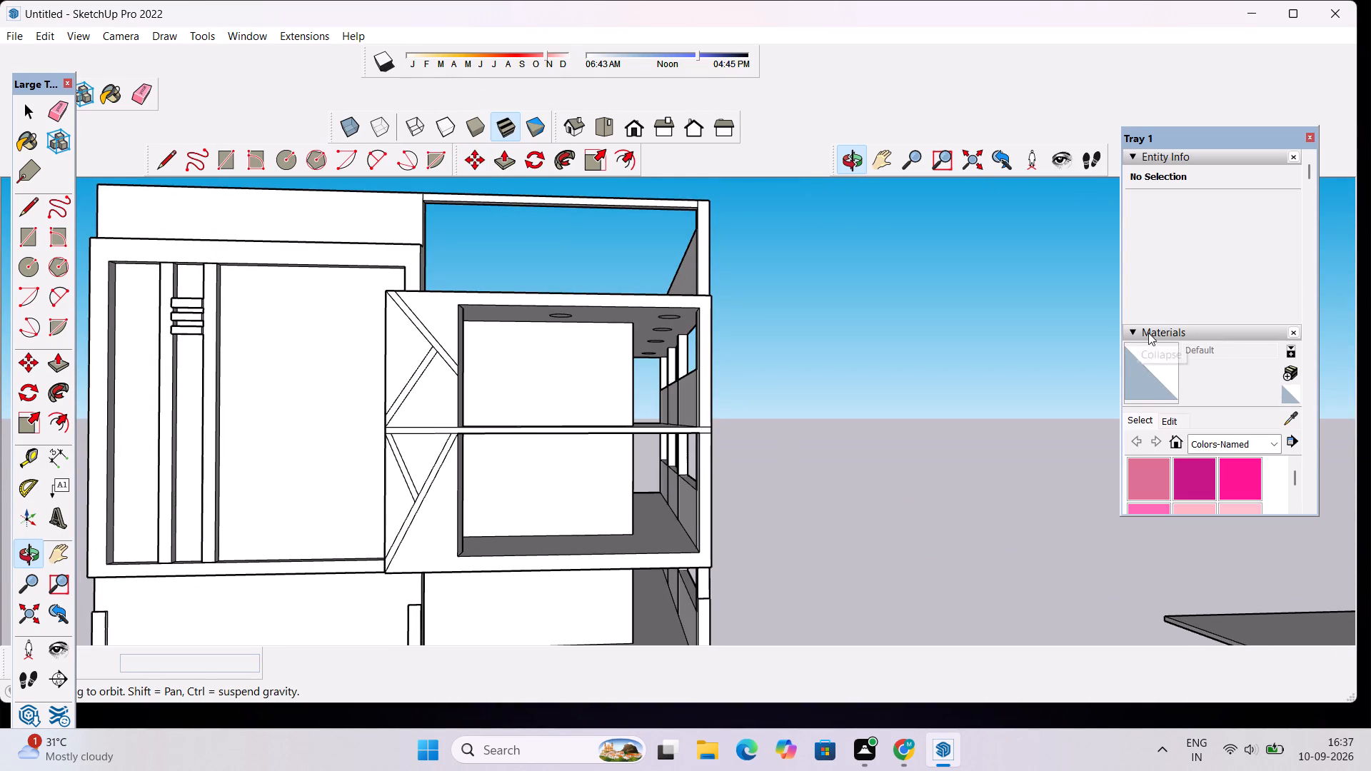
scroll(1192, 386, down, 3)
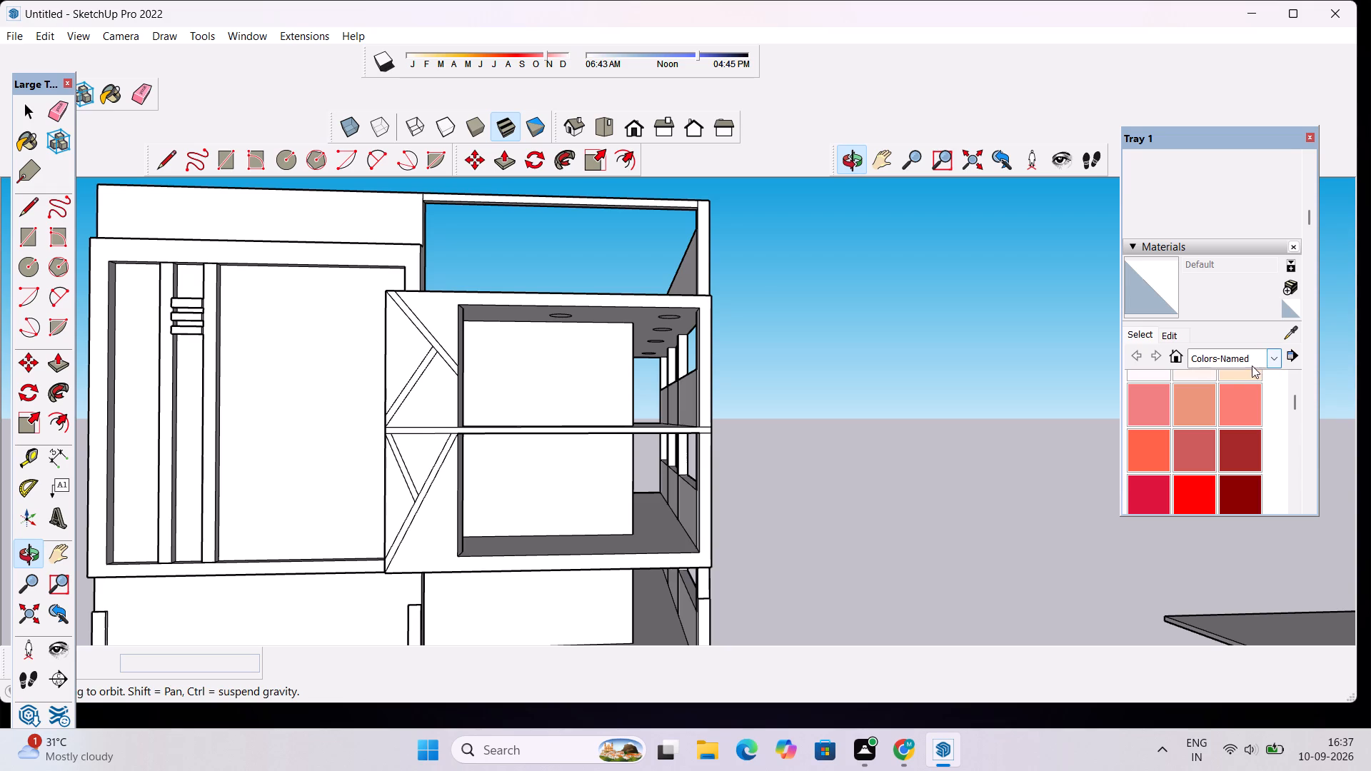
click(1269, 357)
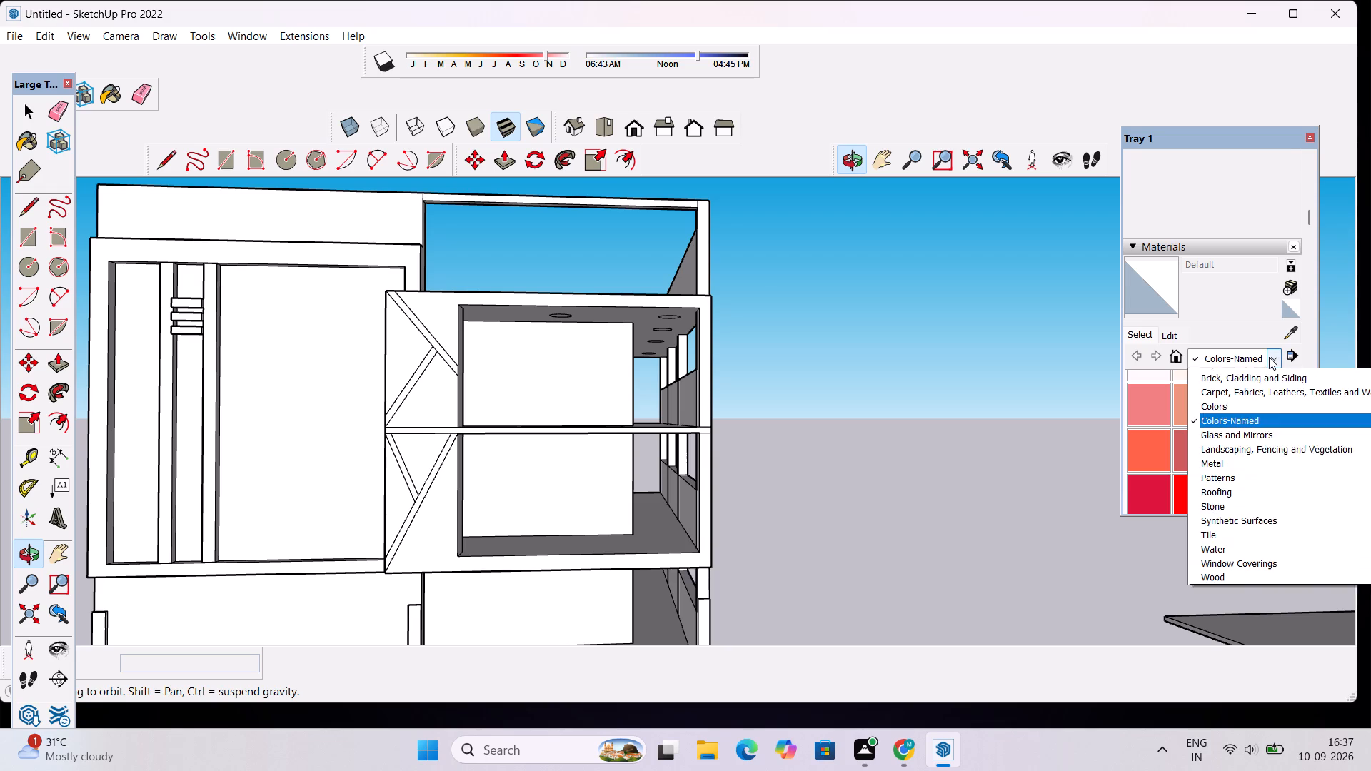
click(1255, 397)
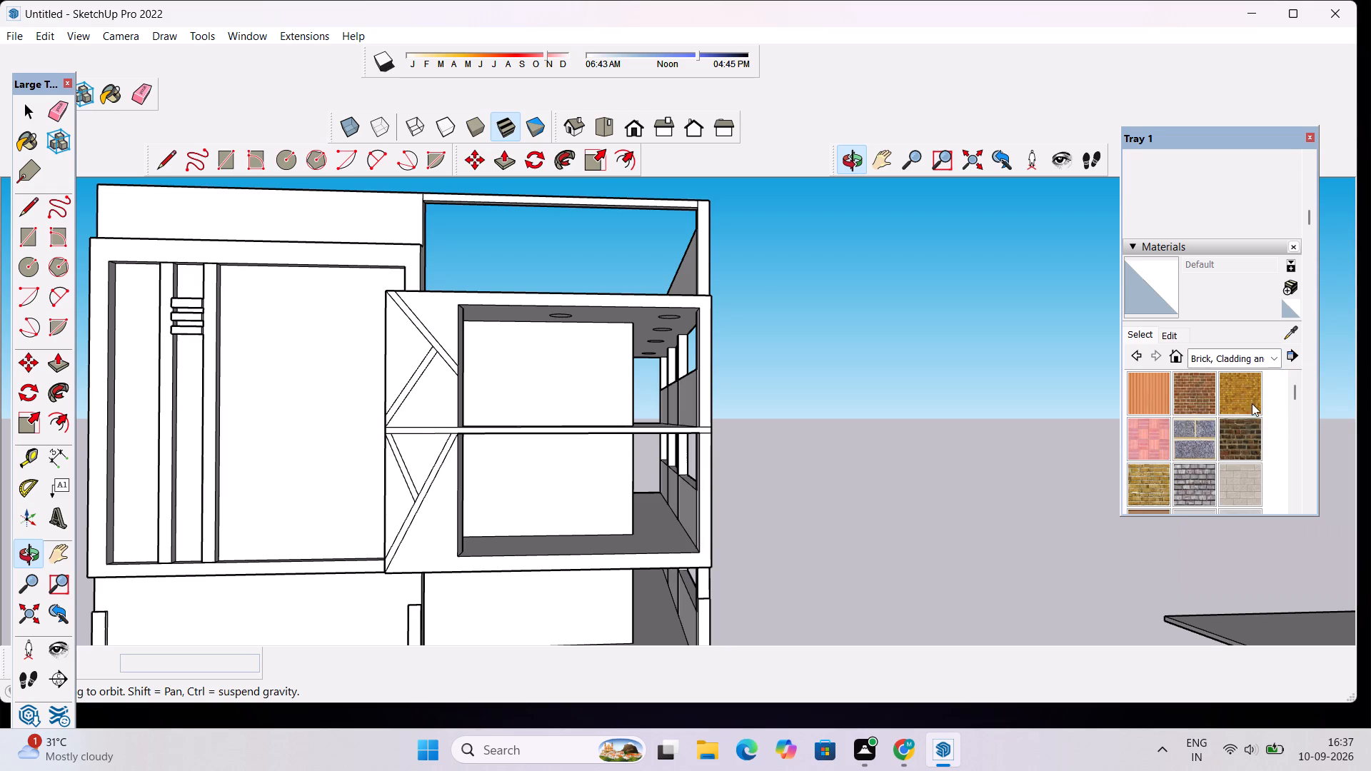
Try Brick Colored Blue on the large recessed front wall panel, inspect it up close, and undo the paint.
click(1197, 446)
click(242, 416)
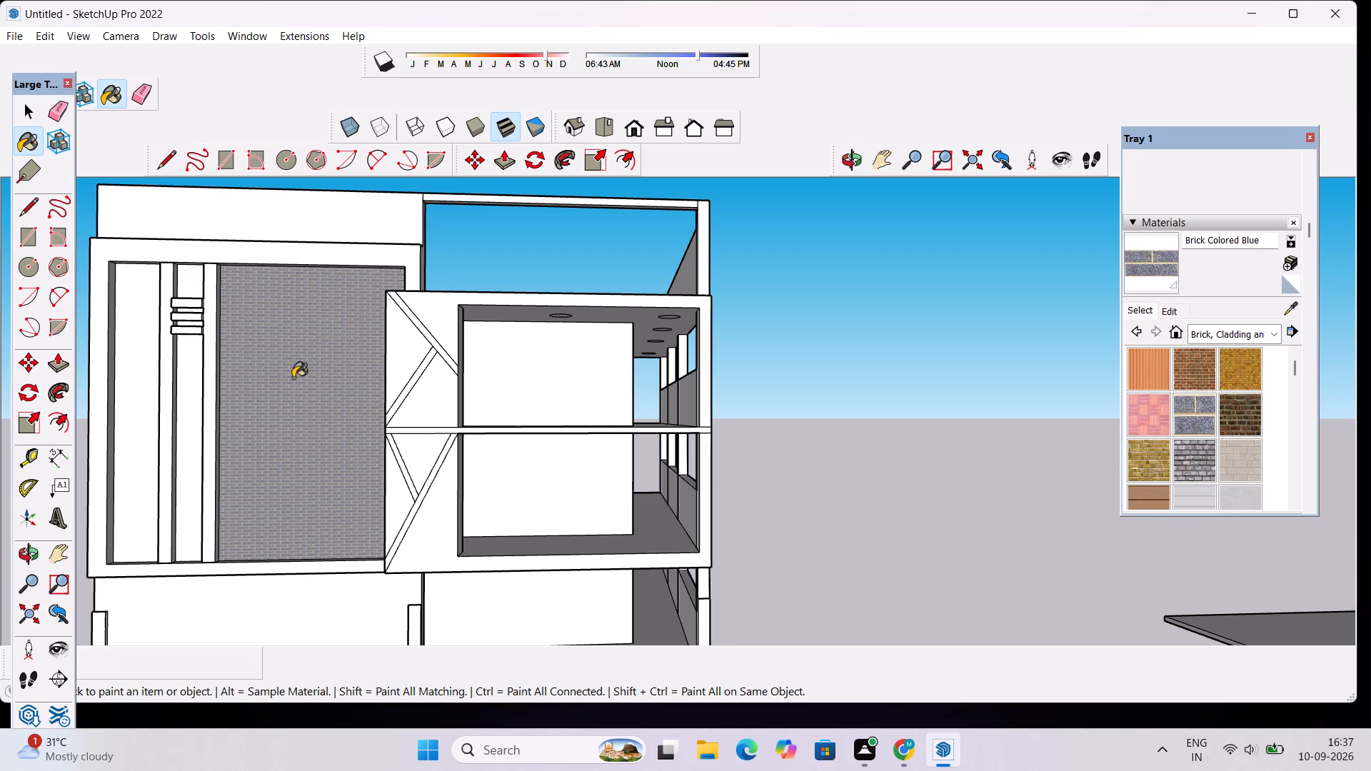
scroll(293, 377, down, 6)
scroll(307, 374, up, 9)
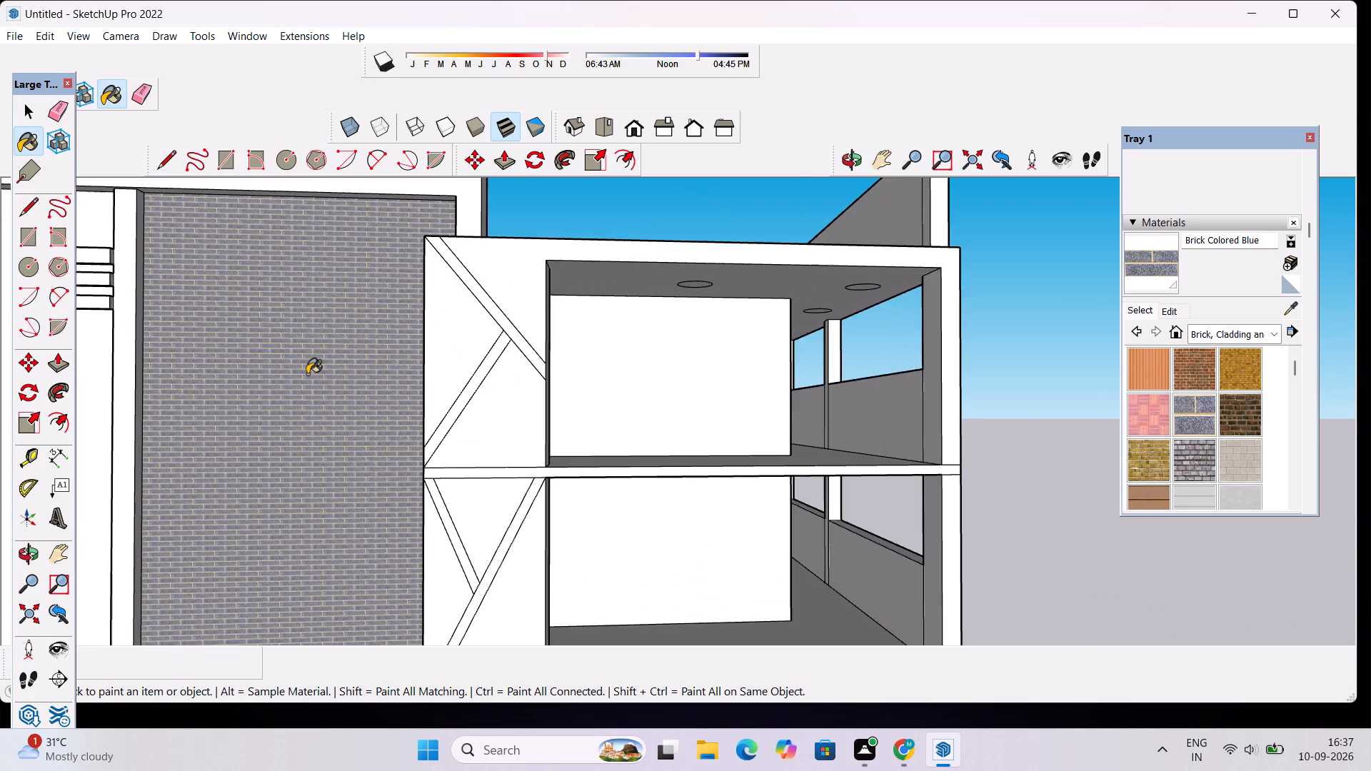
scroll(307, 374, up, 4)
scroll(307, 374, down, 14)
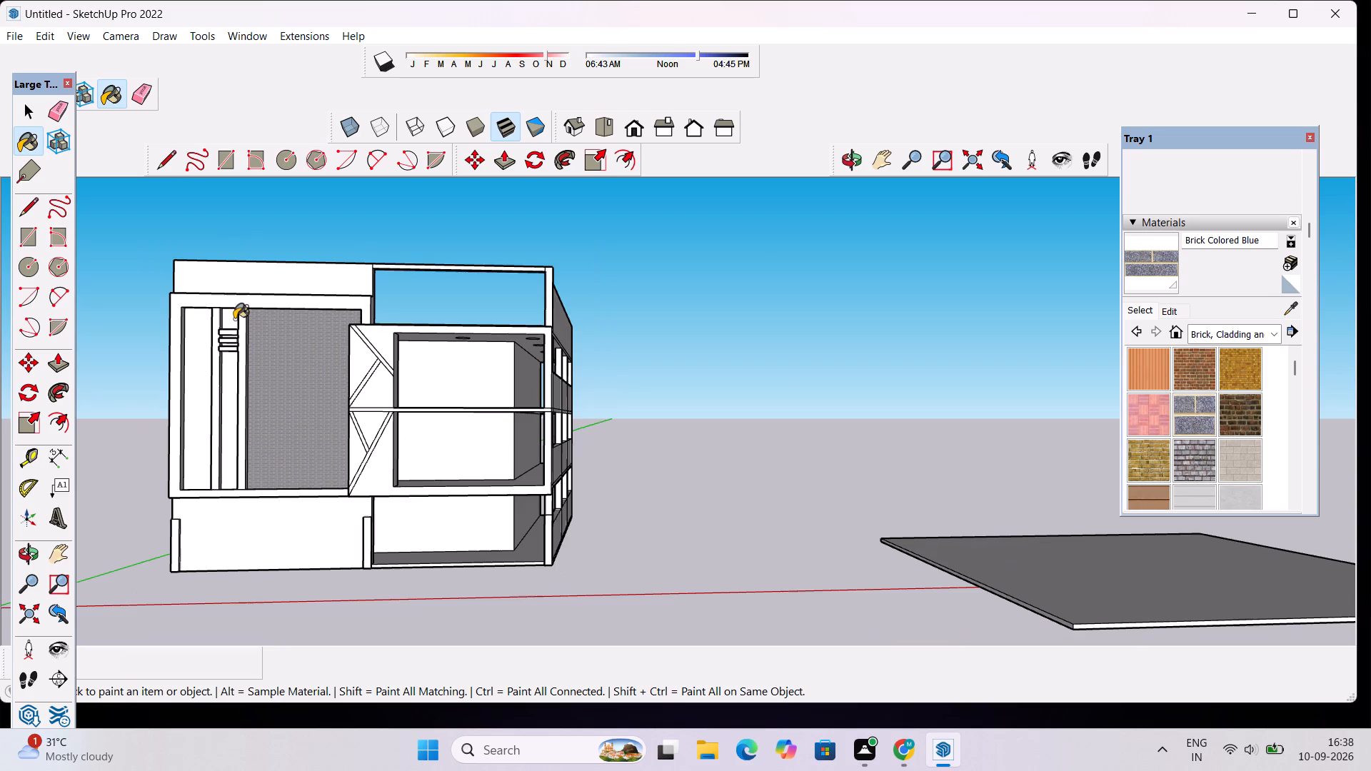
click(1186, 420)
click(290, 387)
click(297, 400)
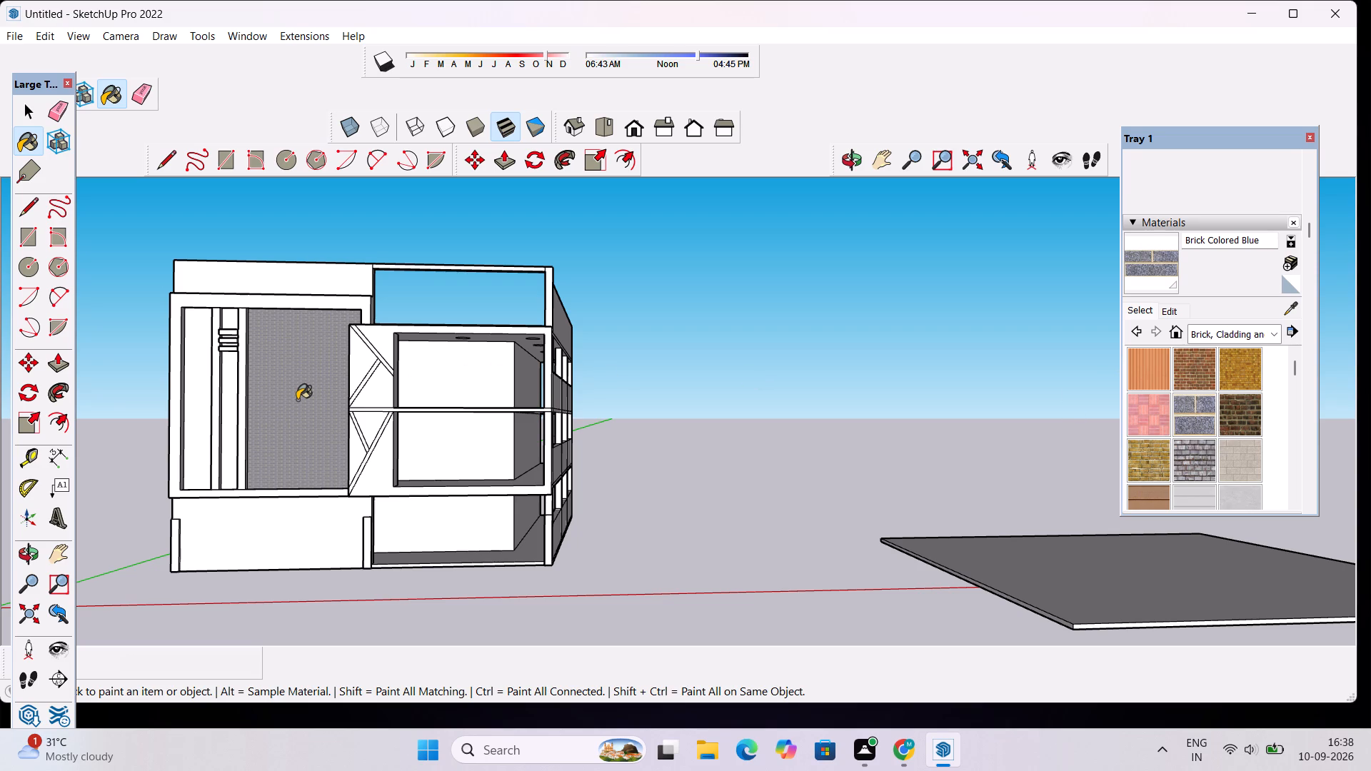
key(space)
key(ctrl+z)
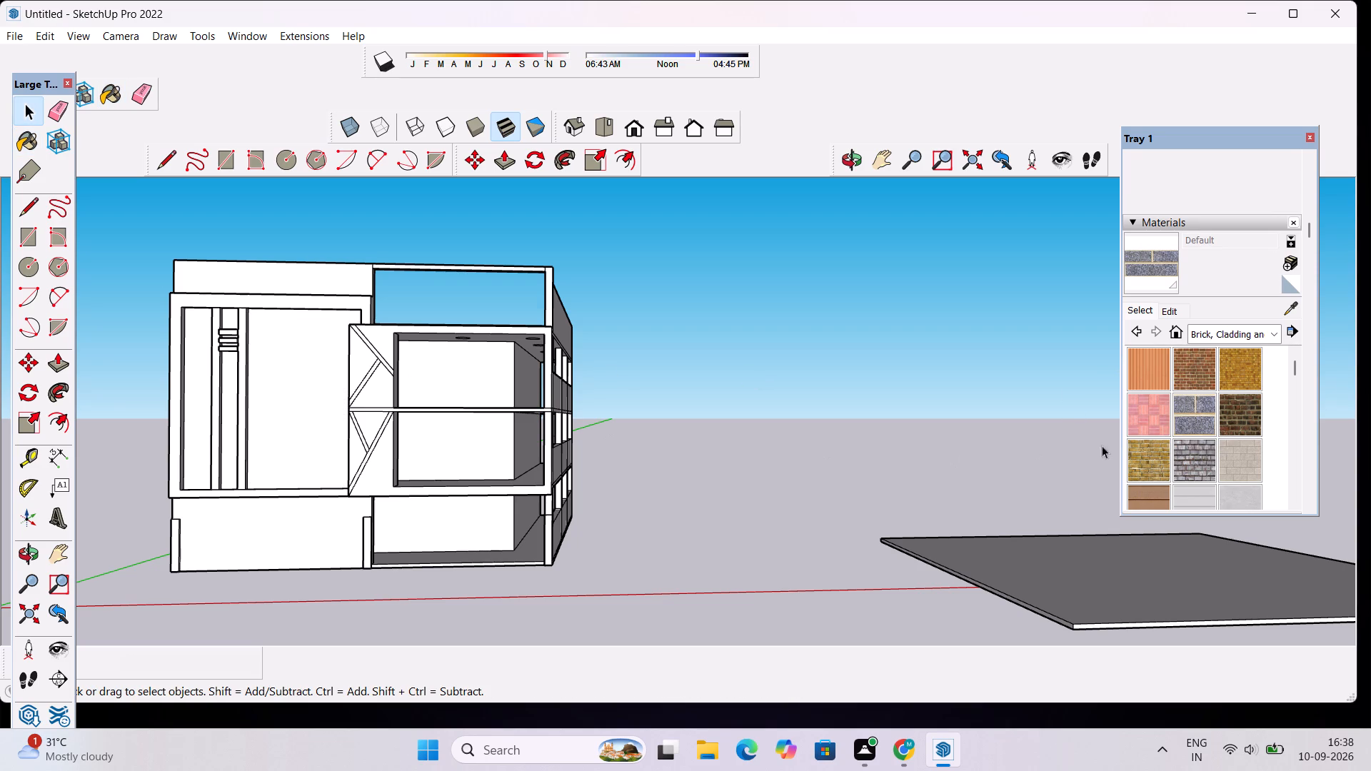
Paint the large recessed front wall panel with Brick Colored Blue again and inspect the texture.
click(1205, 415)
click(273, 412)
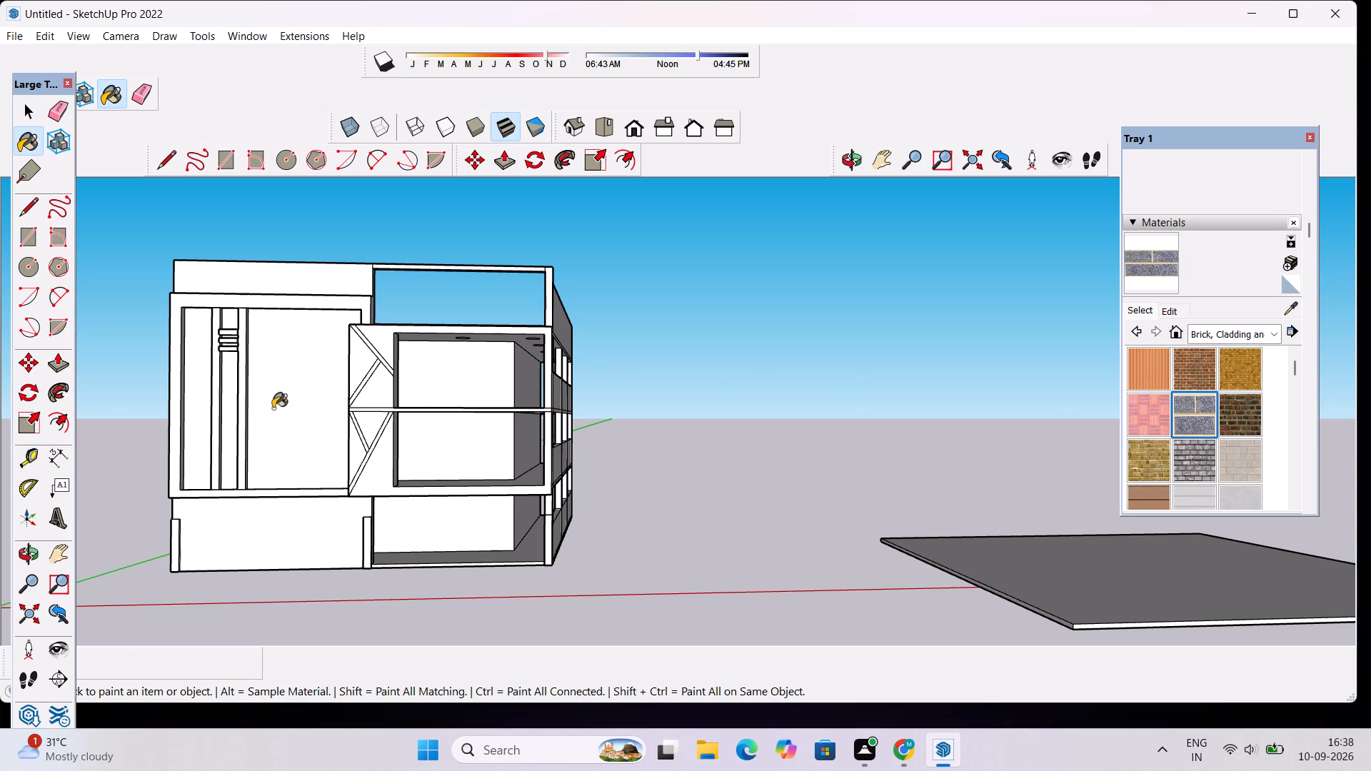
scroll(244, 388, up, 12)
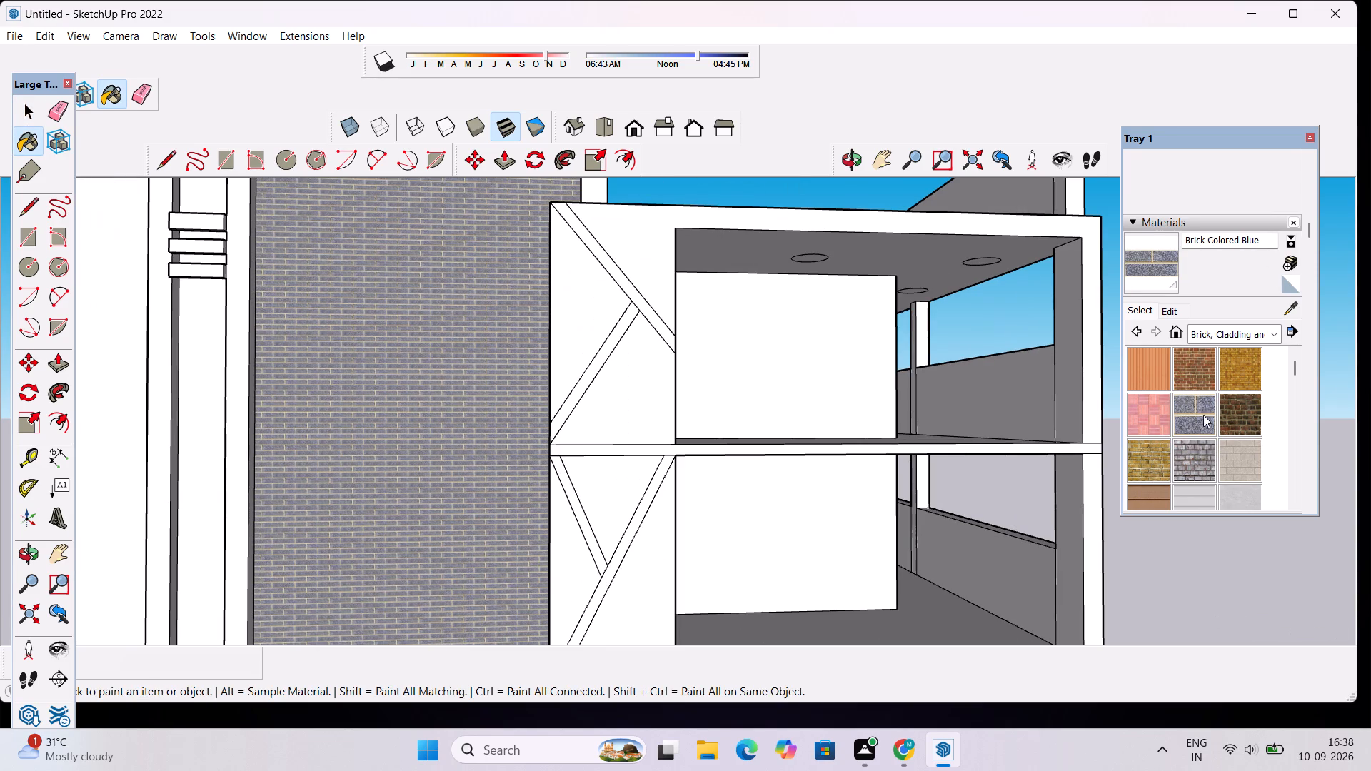
Paint the large recessed front wall panel and the two narrow recessed strips beside the vertical bands with Brick Tumbled.
click(1187, 465)
click(496, 437)
scroll(445, 386, down, 8)
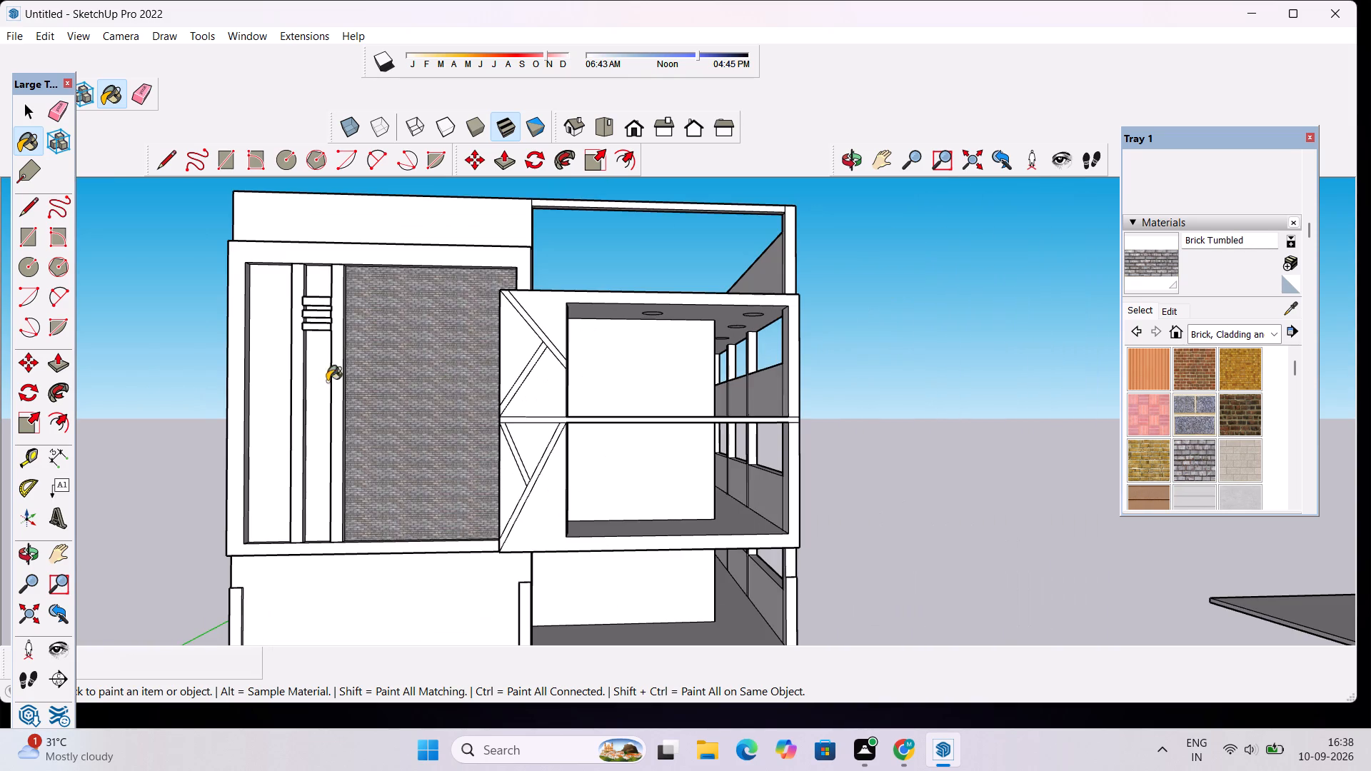
click(285, 375)
click(323, 383)
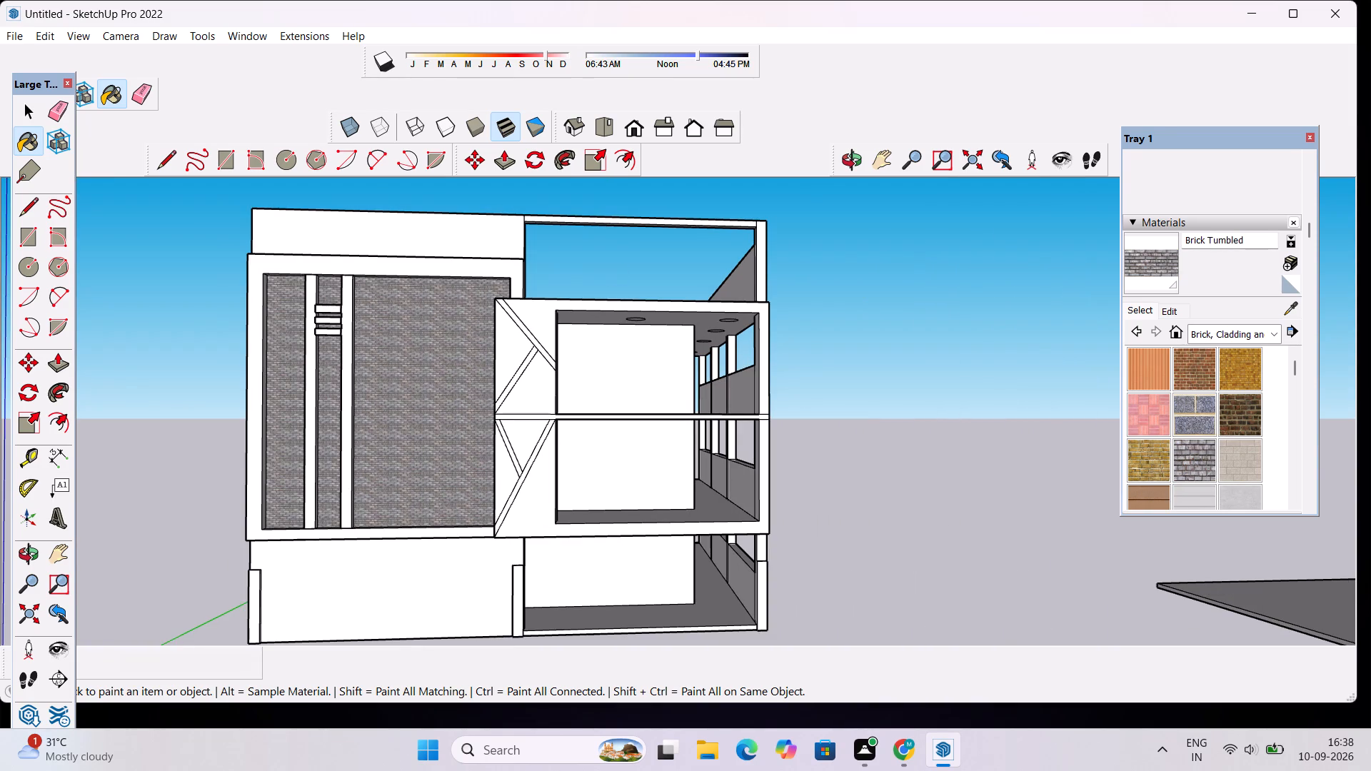
Darken the Brick Tumbled material by lowering its colour brightness slightly.
click(1164, 310)
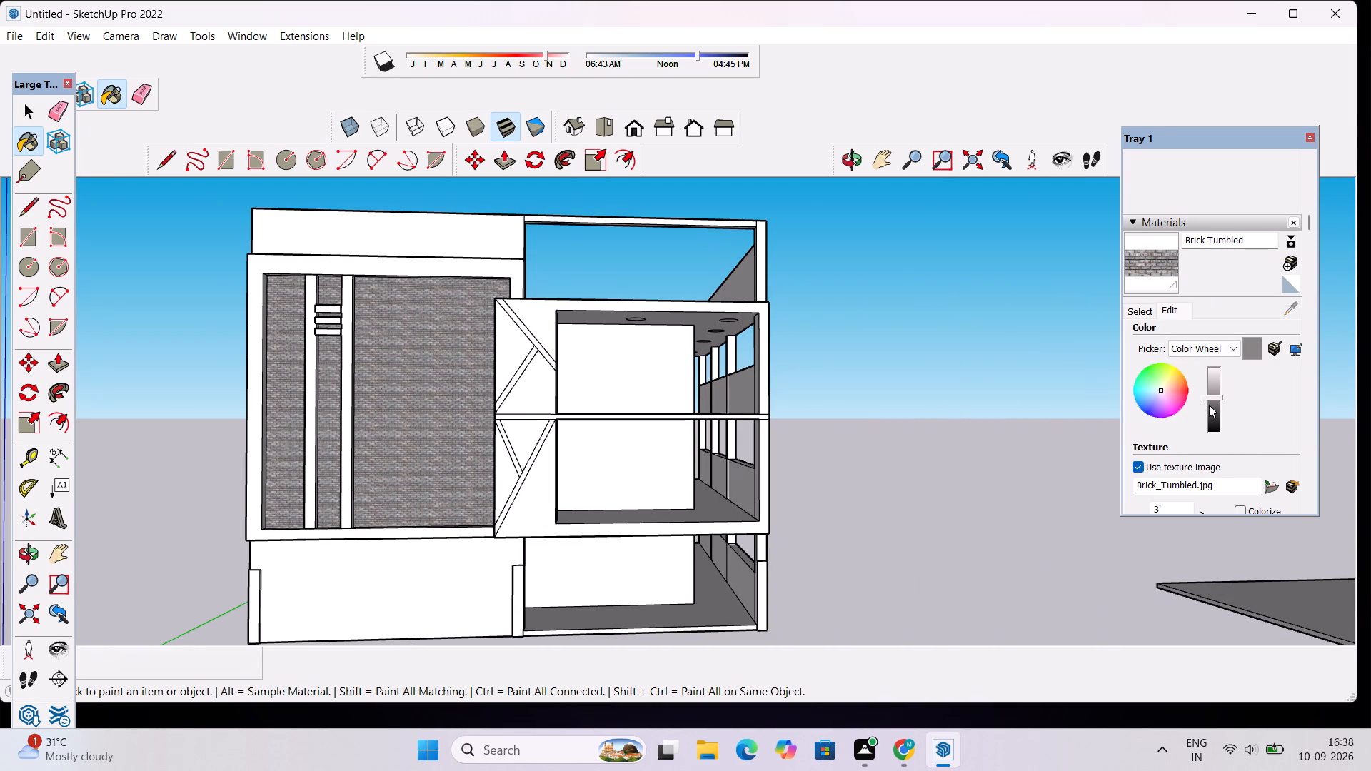
click(1209, 405)
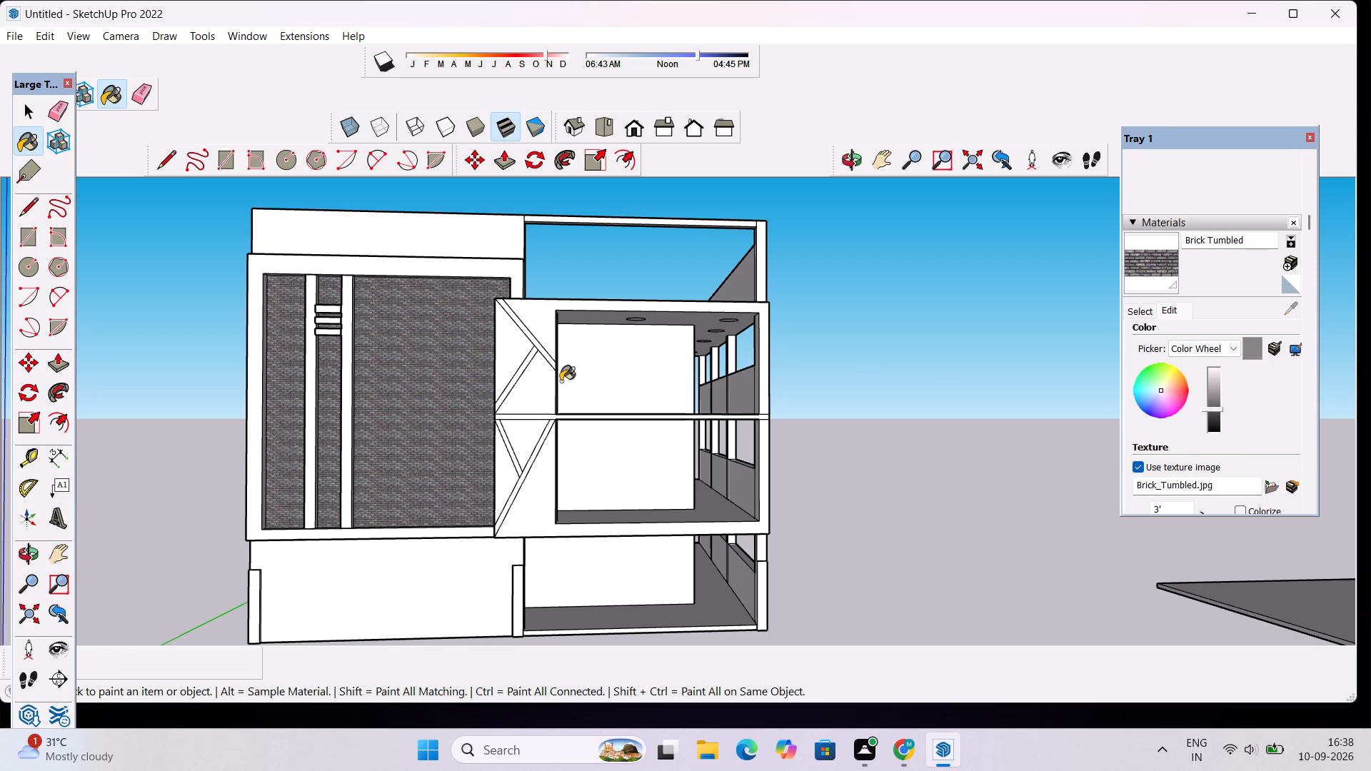
key(space)
Paint the projecting two-storey balcony frame and the faces between its diagonal strips with Brick Basket.
click(1142, 314)
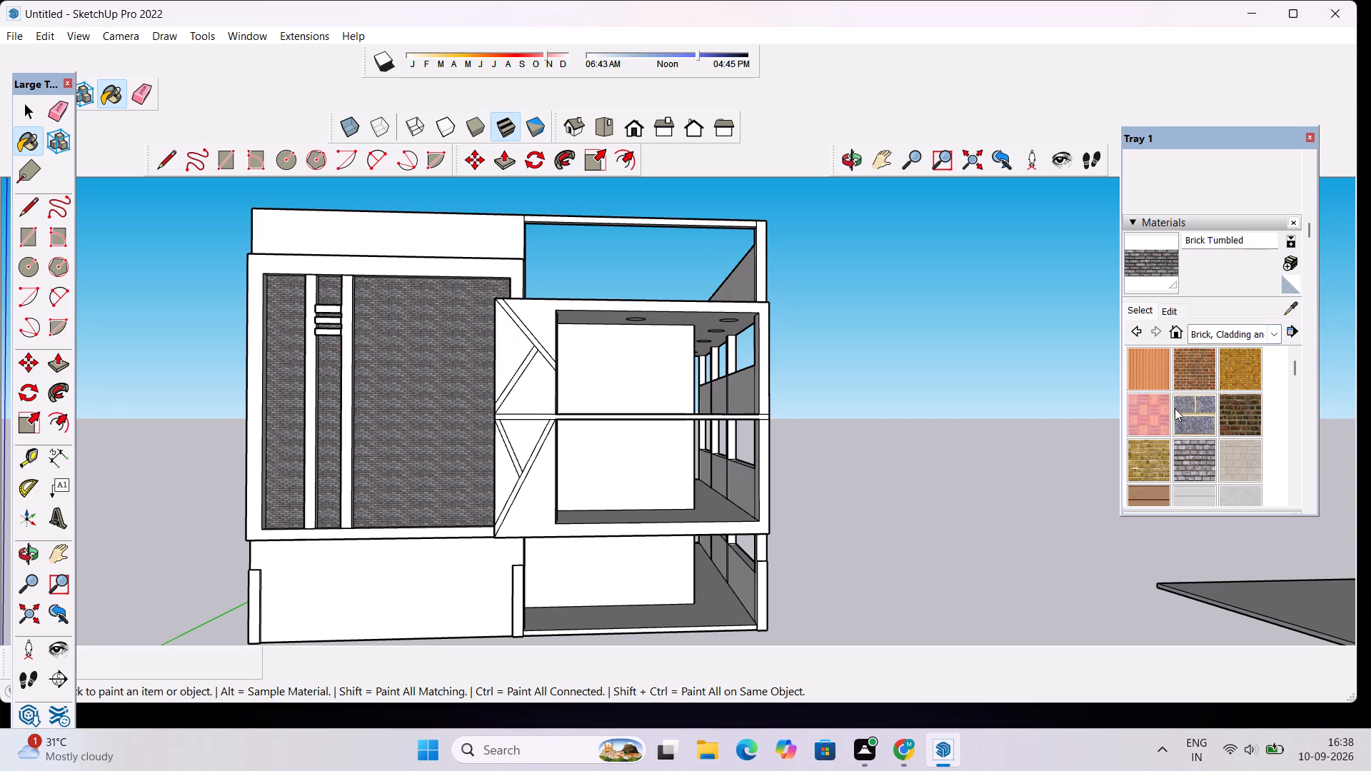
click(1152, 418)
click(534, 326)
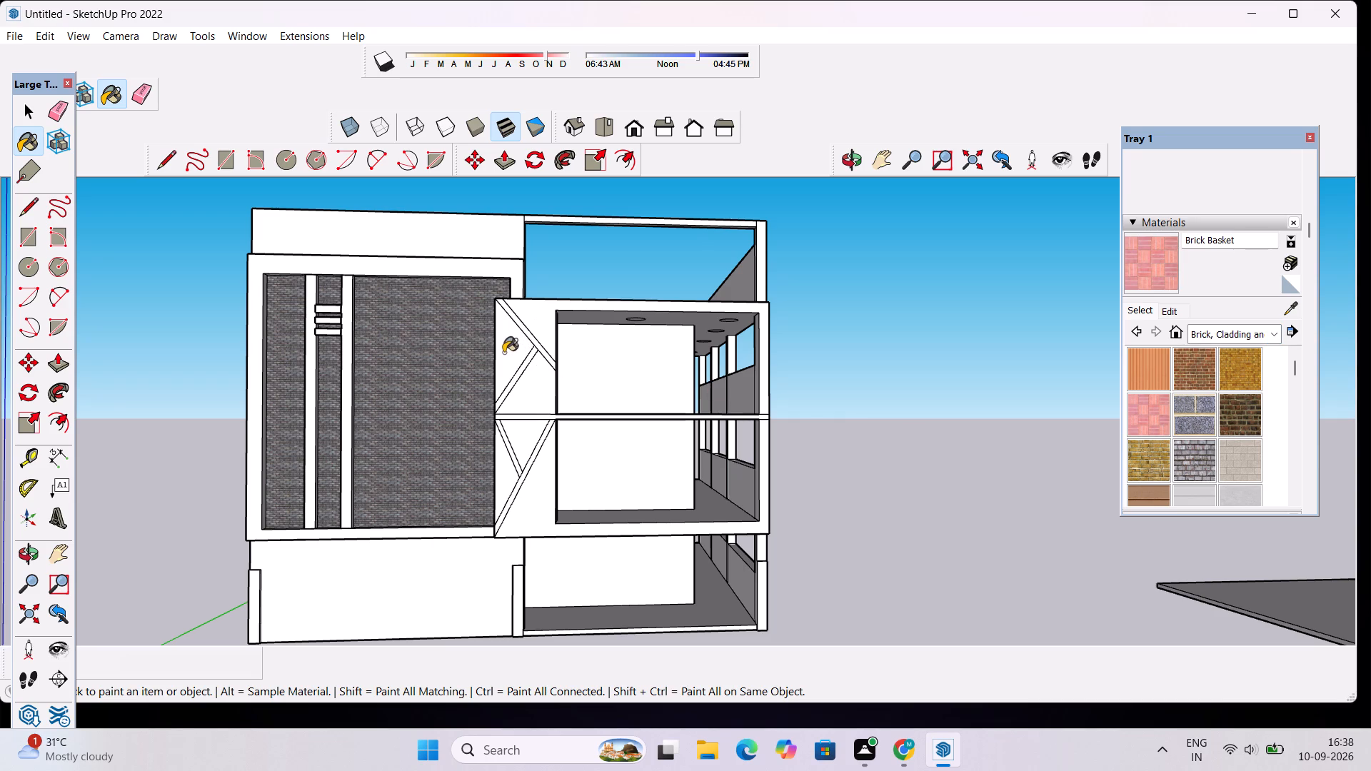
click(503, 353)
click(527, 395)
click(527, 433)
click(503, 460)
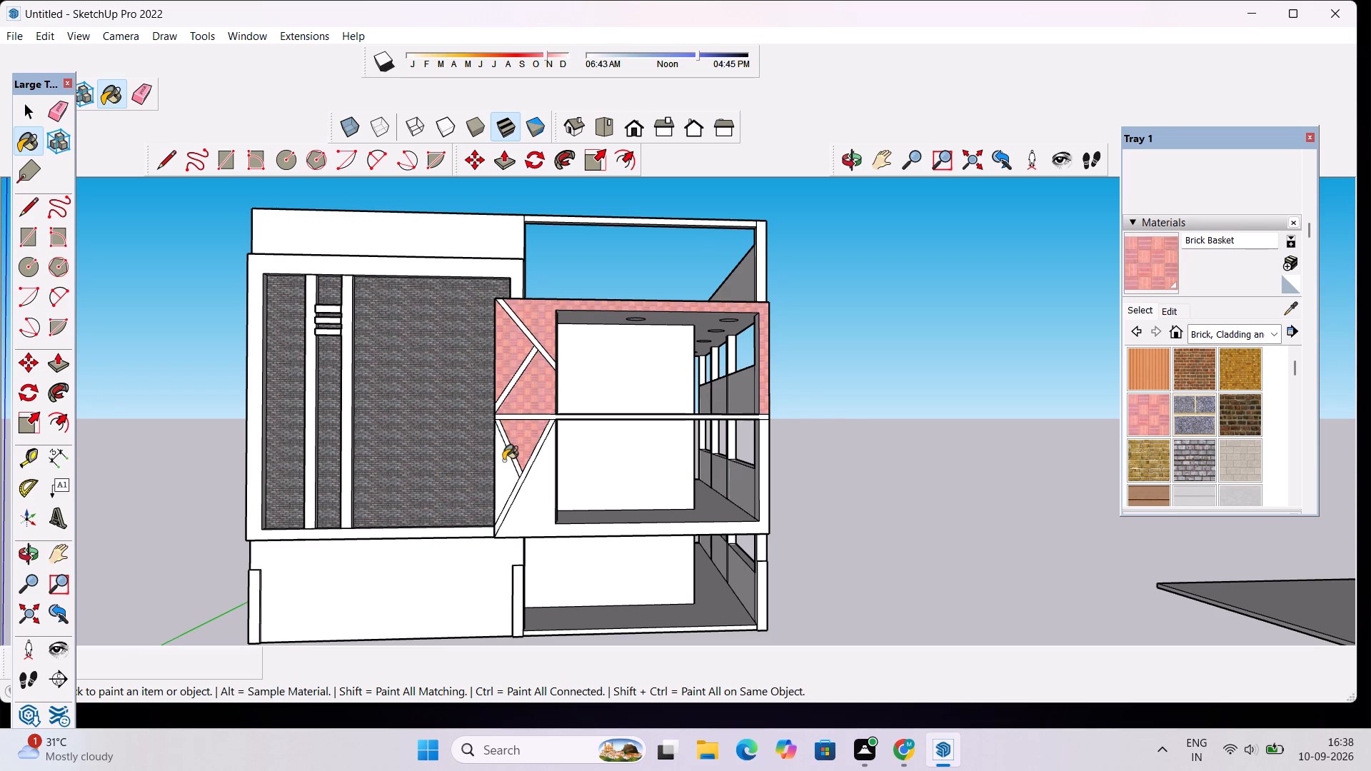
click(530, 493)
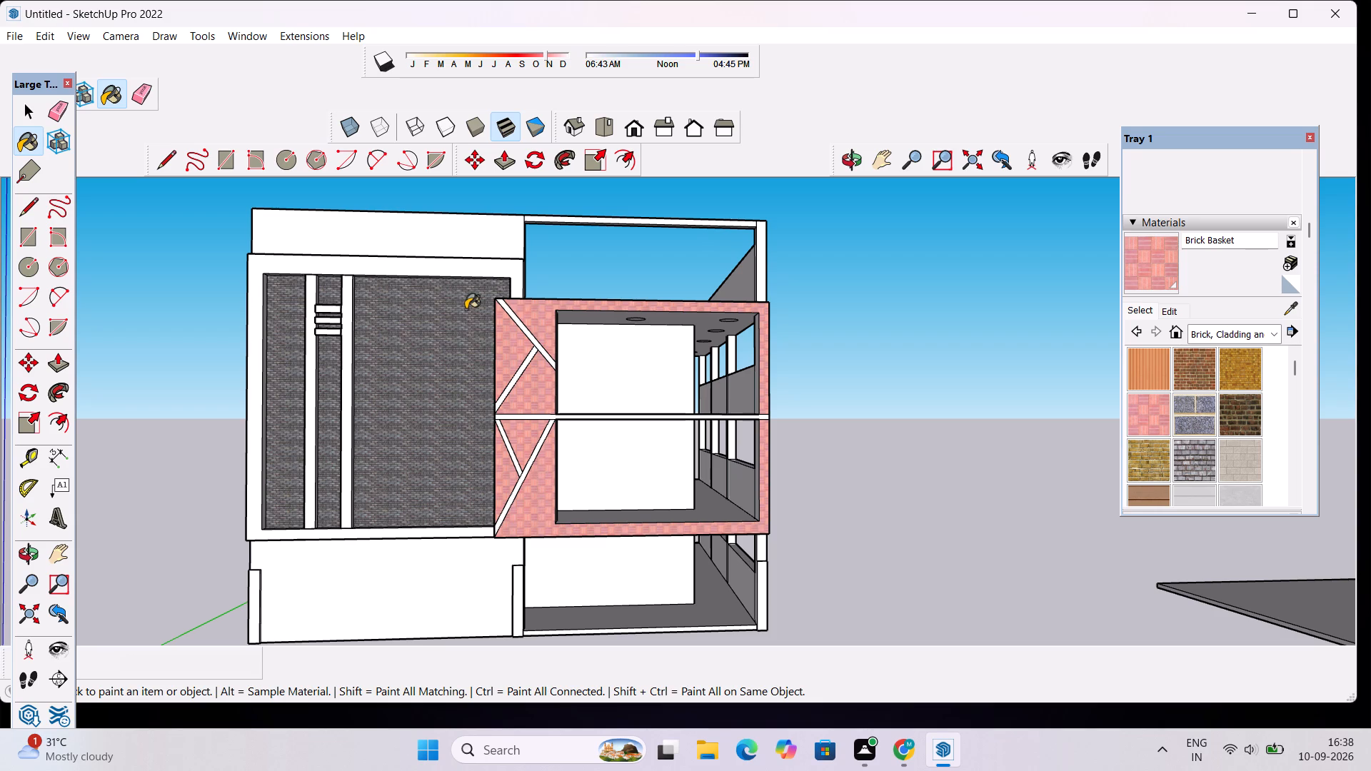
Paint the front border surrounding the recessed brick wall panel with Brick Basket and check the facade.
scroll(508, 360, down, 6)
scroll(521, 353, up, 5)
click(504, 285)
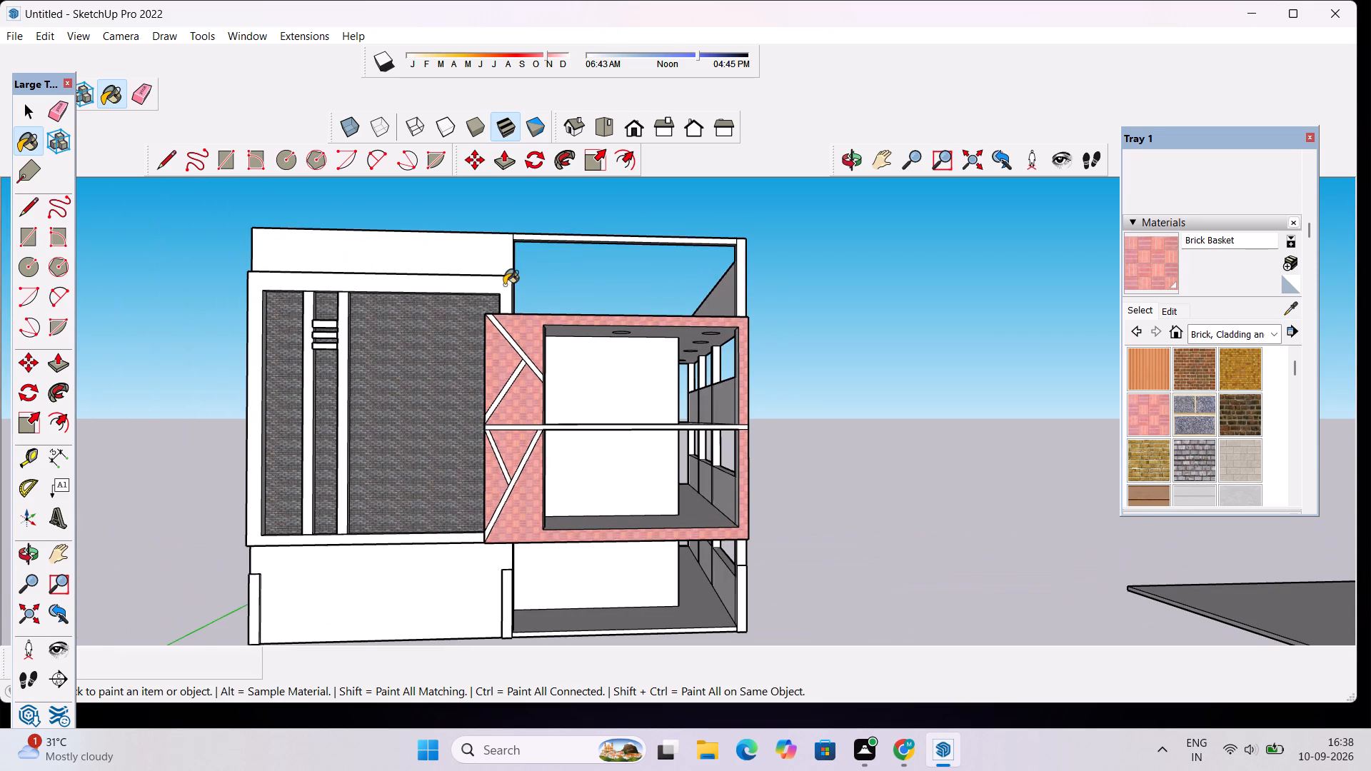
scroll(496, 296, down, 7)
scroll(733, 367, up, 3)
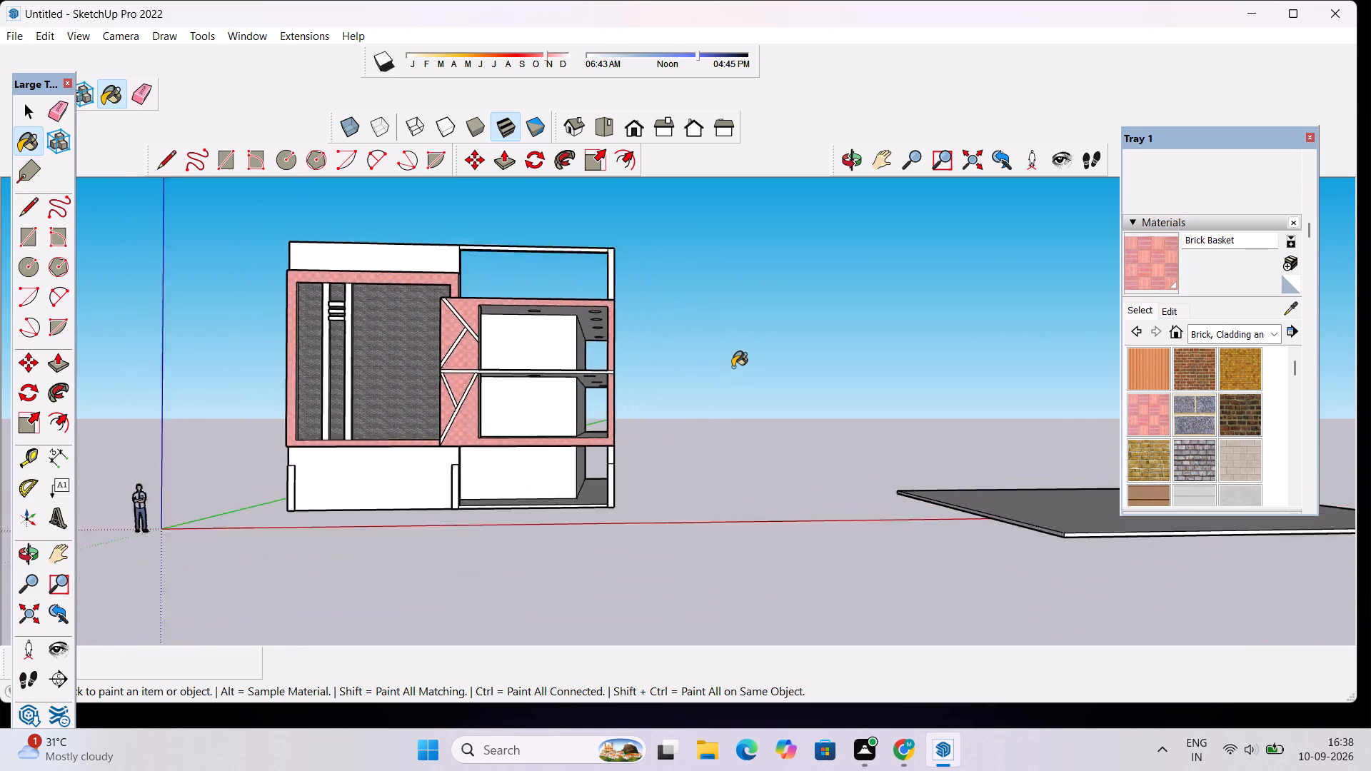
scroll(733, 367, up, 2)
scroll(224, 367, down, 5)
scroll(163, 340, up, 5)
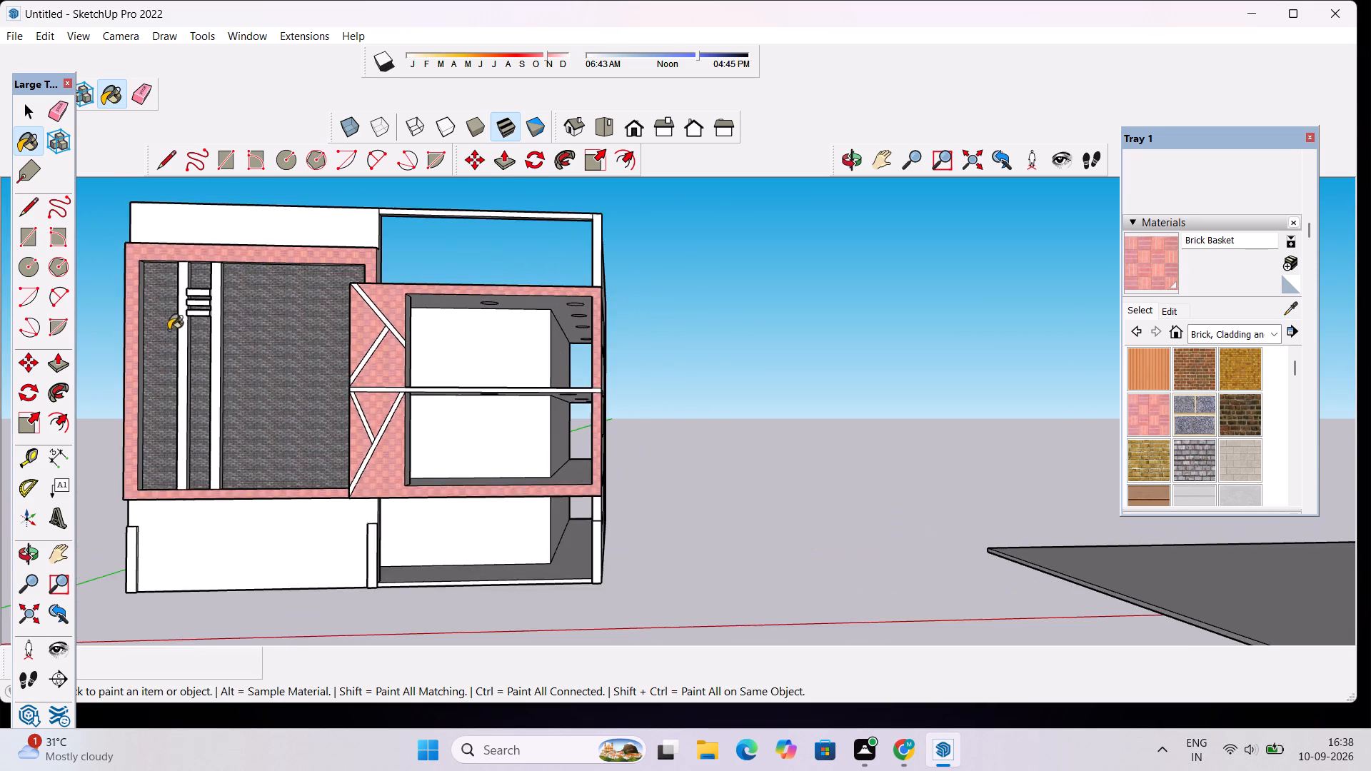
Paint the front faces of the rooftop frame's outer post and top beam with Brick Basket.
scroll(170, 329, up, 2)
scroll(201, 329, down, 4)
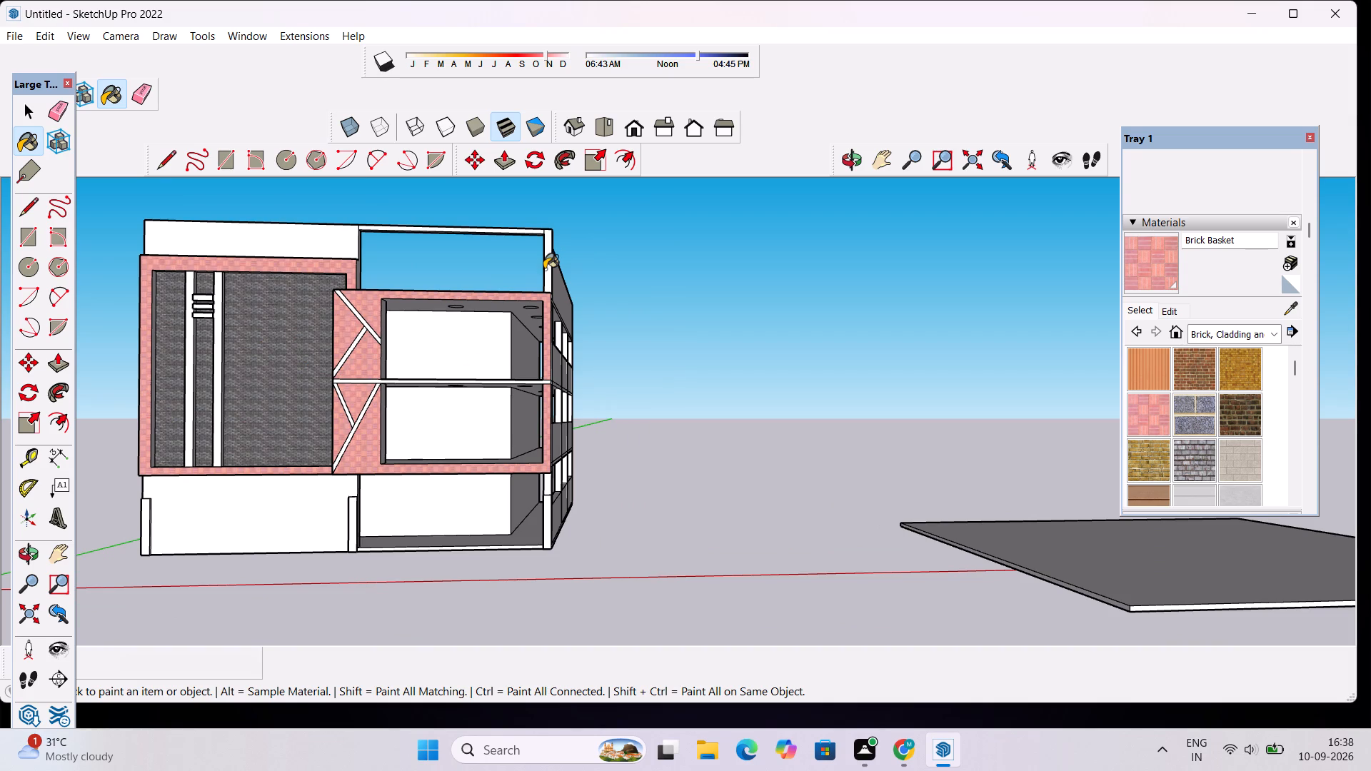
scroll(543, 264, up, 3)
click(550, 238)
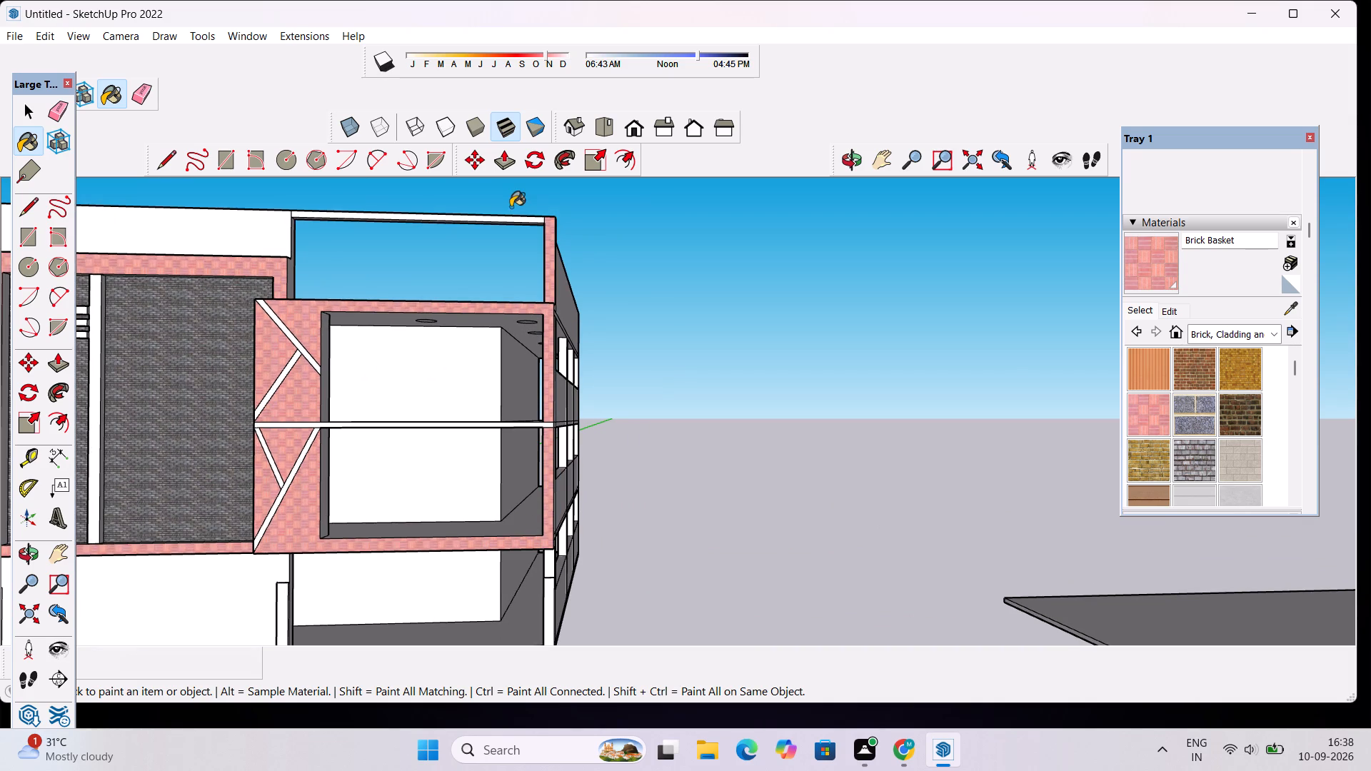
click(506, 220)
Paint the front faces of the three short ground-floor pilasters with Brick Basket.
scroll(506, 224, down, 5)
scroll(288, 253, down, 1)
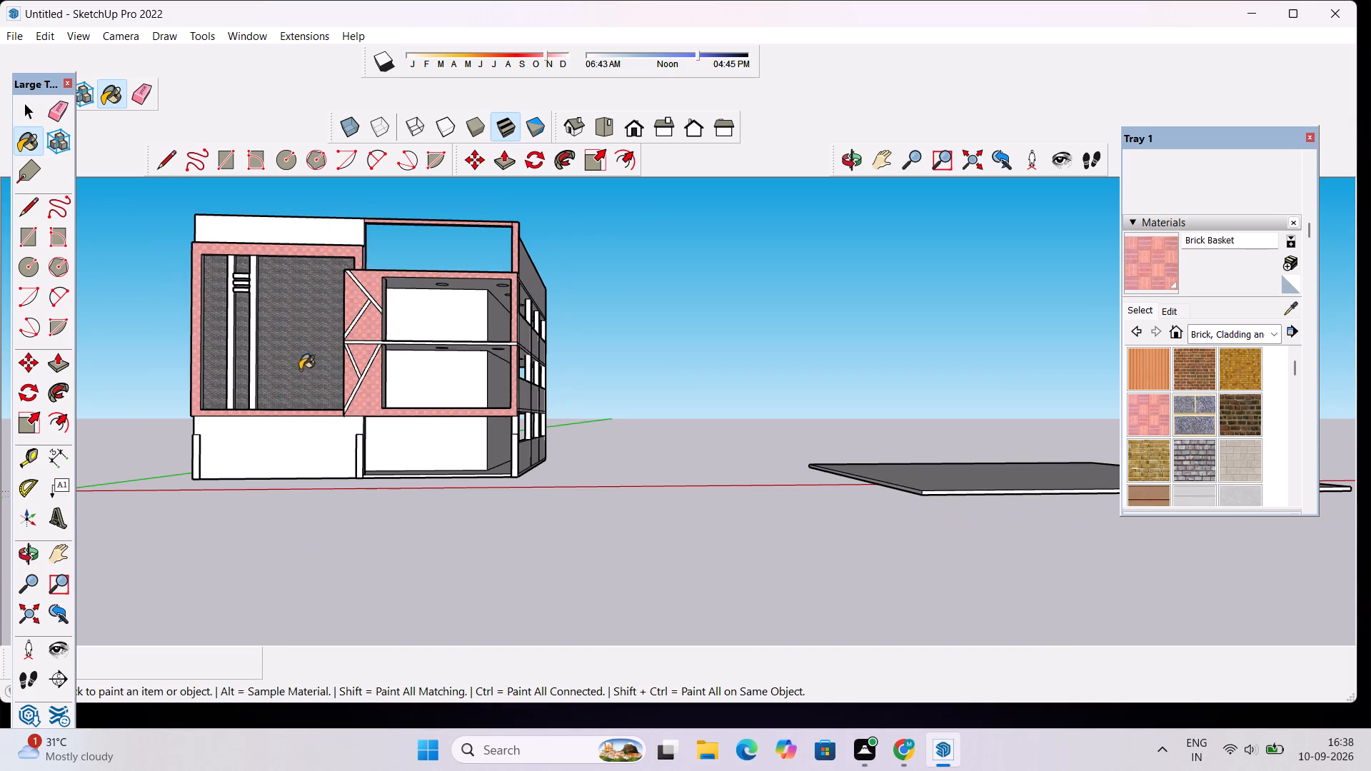
scroll(368, 466, up, 8)
click(346, 446)
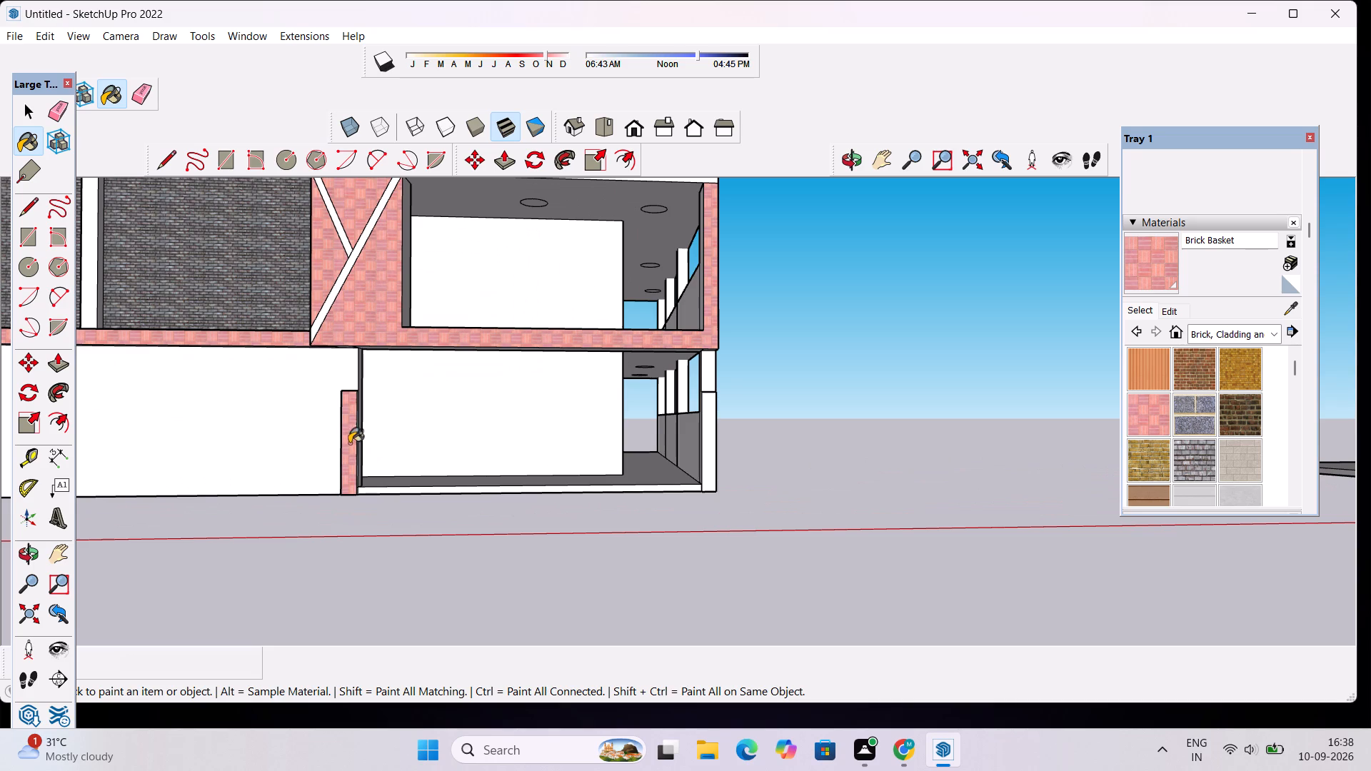
click(704, 429)
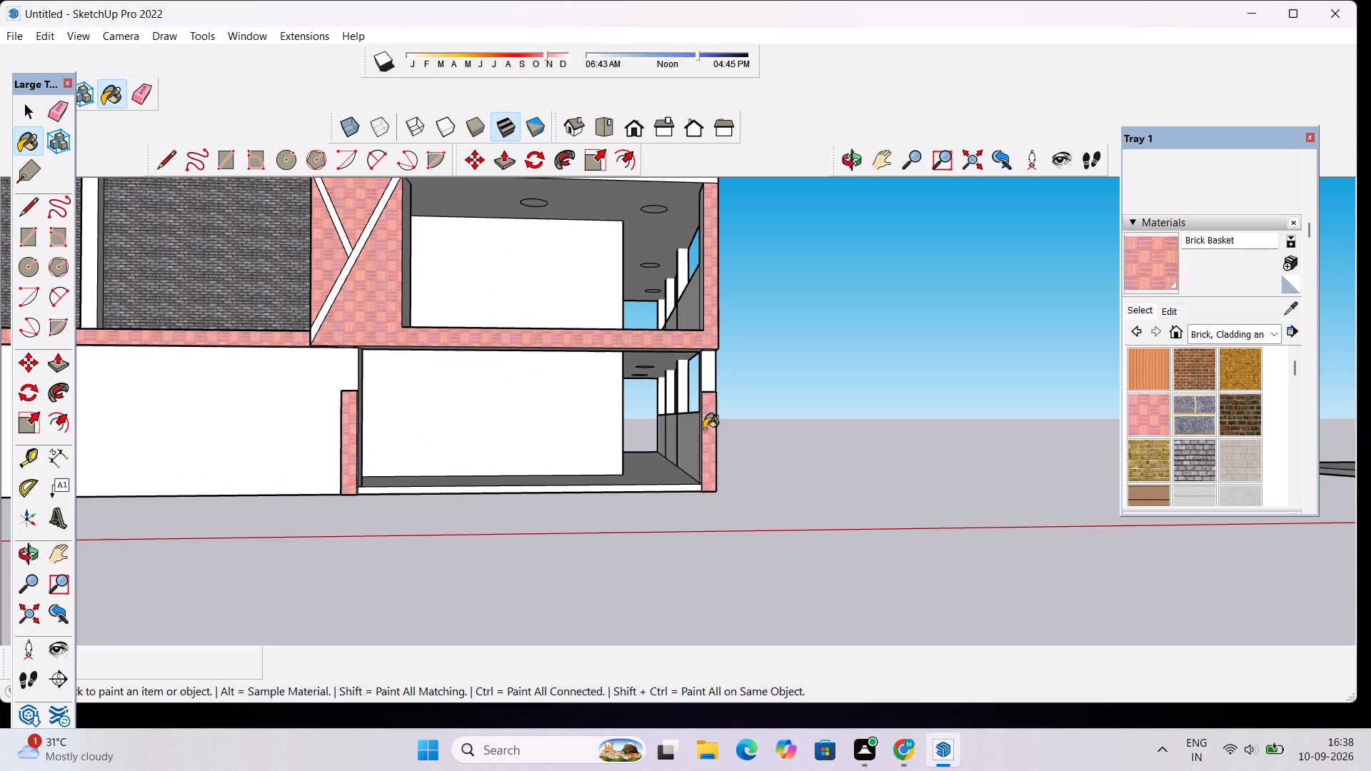
scroll(481, 436, down, 5)
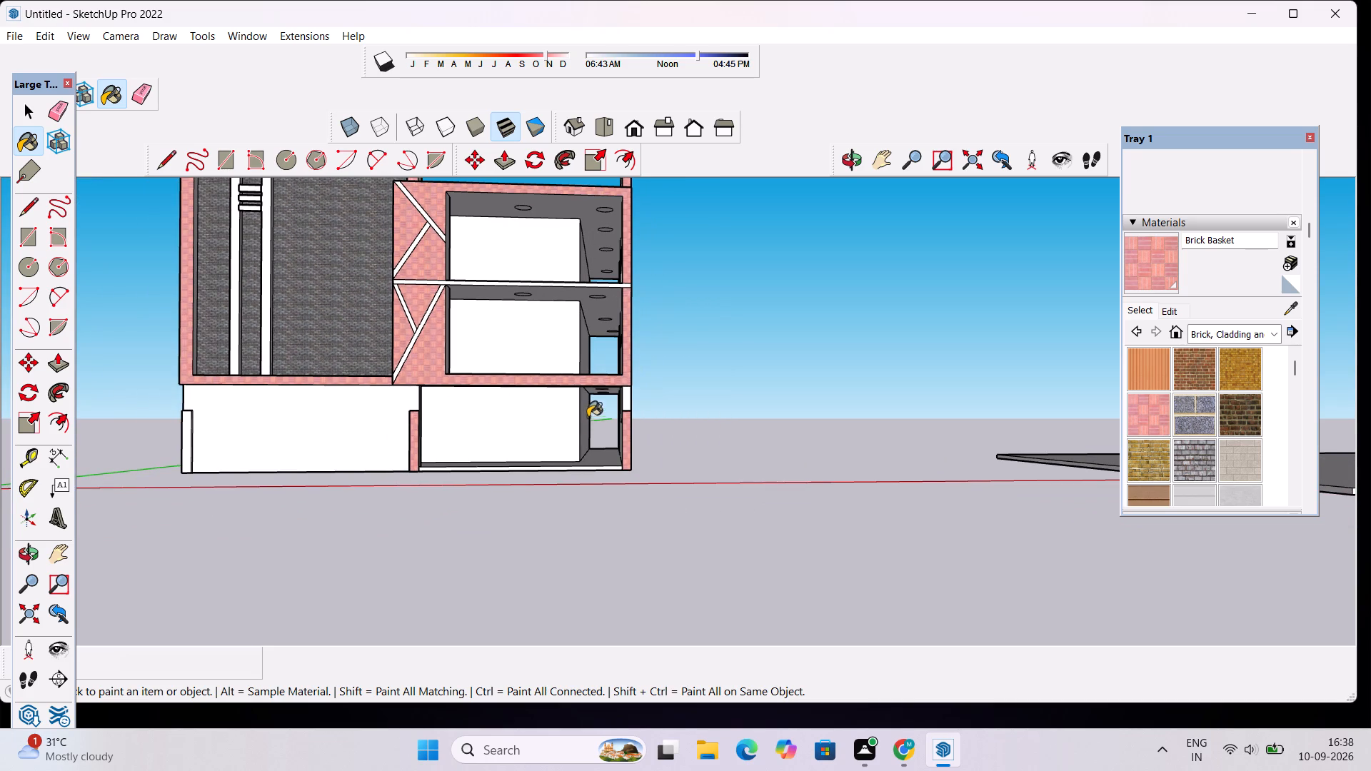
scroll(552, 336, up, 6)
scroll(685, 379, up, 4)
scroll(730, 328, up, 4)
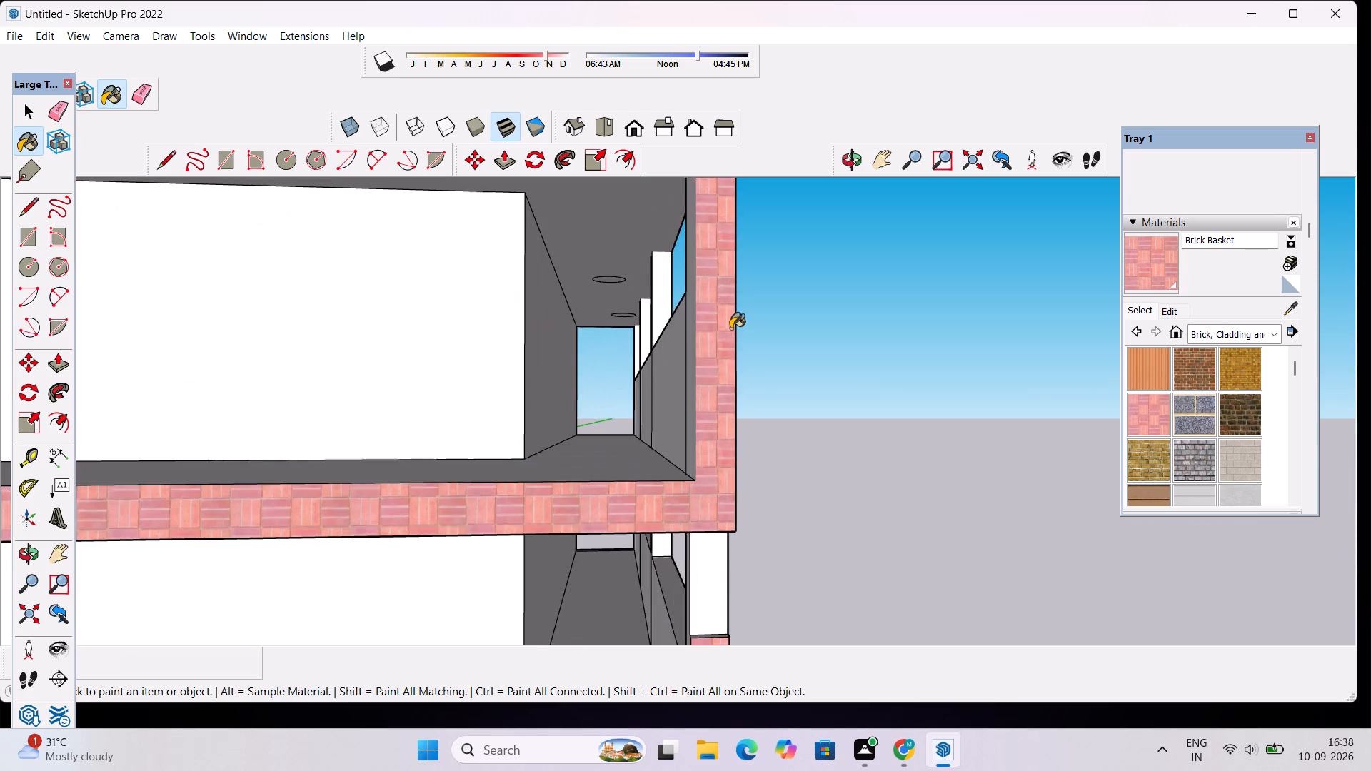
scroll(743, 273, down, 4)
scroll(319, 478, down, 15)
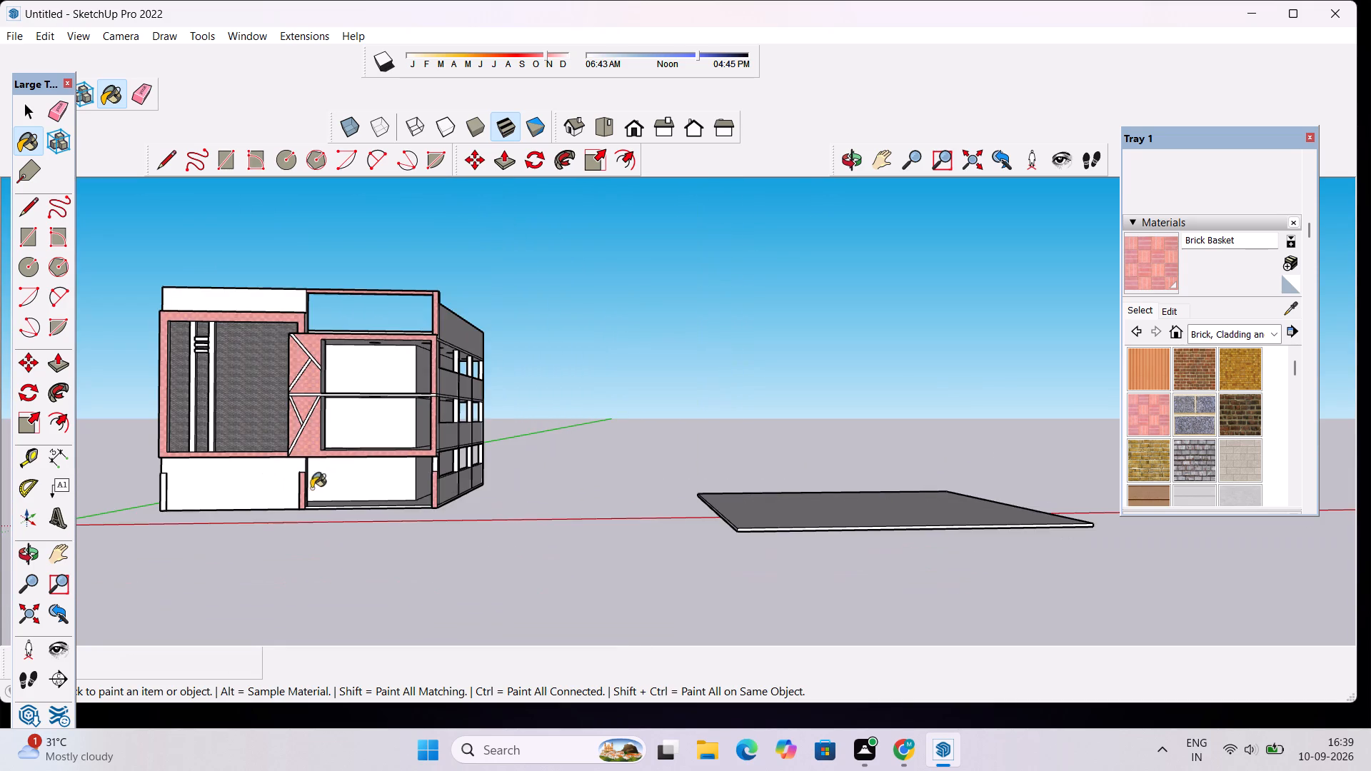
scroll(169, 495, up, 12)
click(189, 481)
Paint the inner side face of the solid-wall end's ground-floor pilaster with Brick Basket.
scroll(192, 478, up, 10)
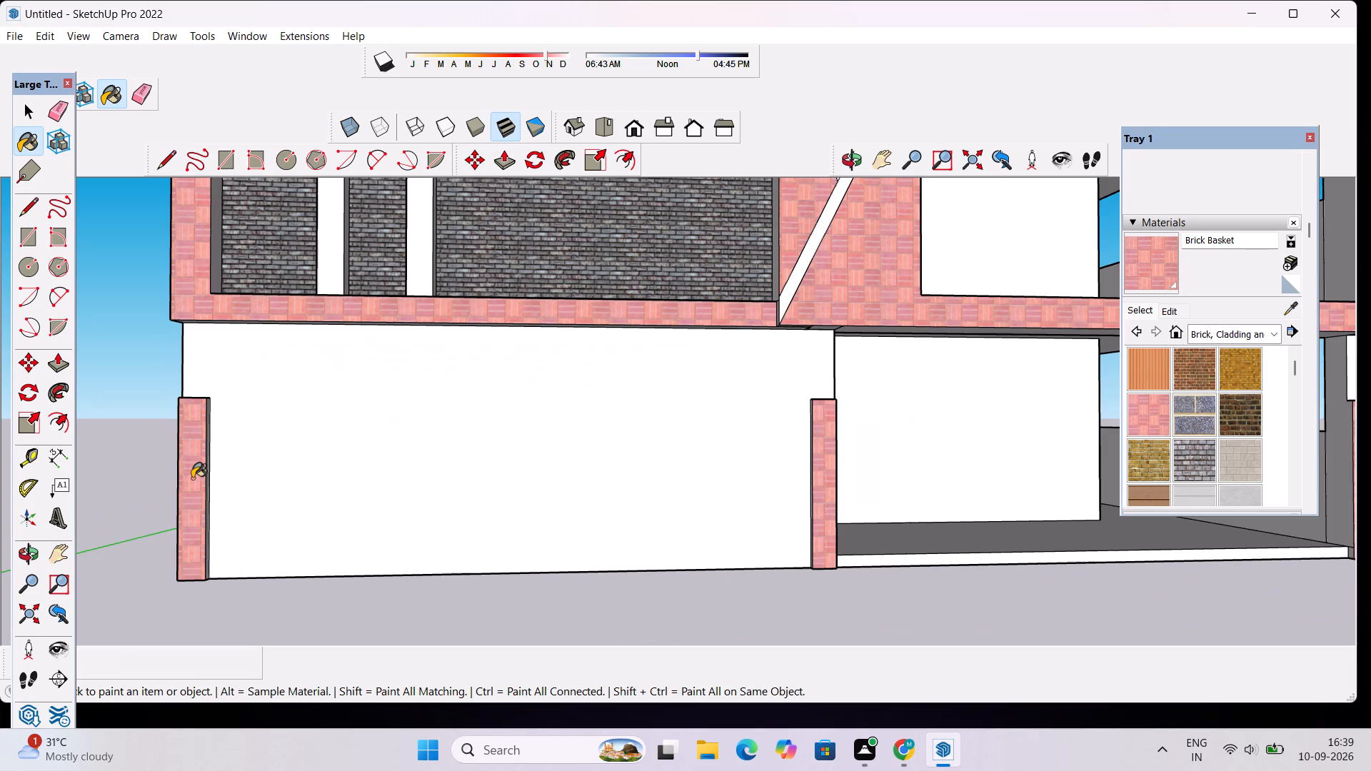
scroll(238, 488, up, 9)
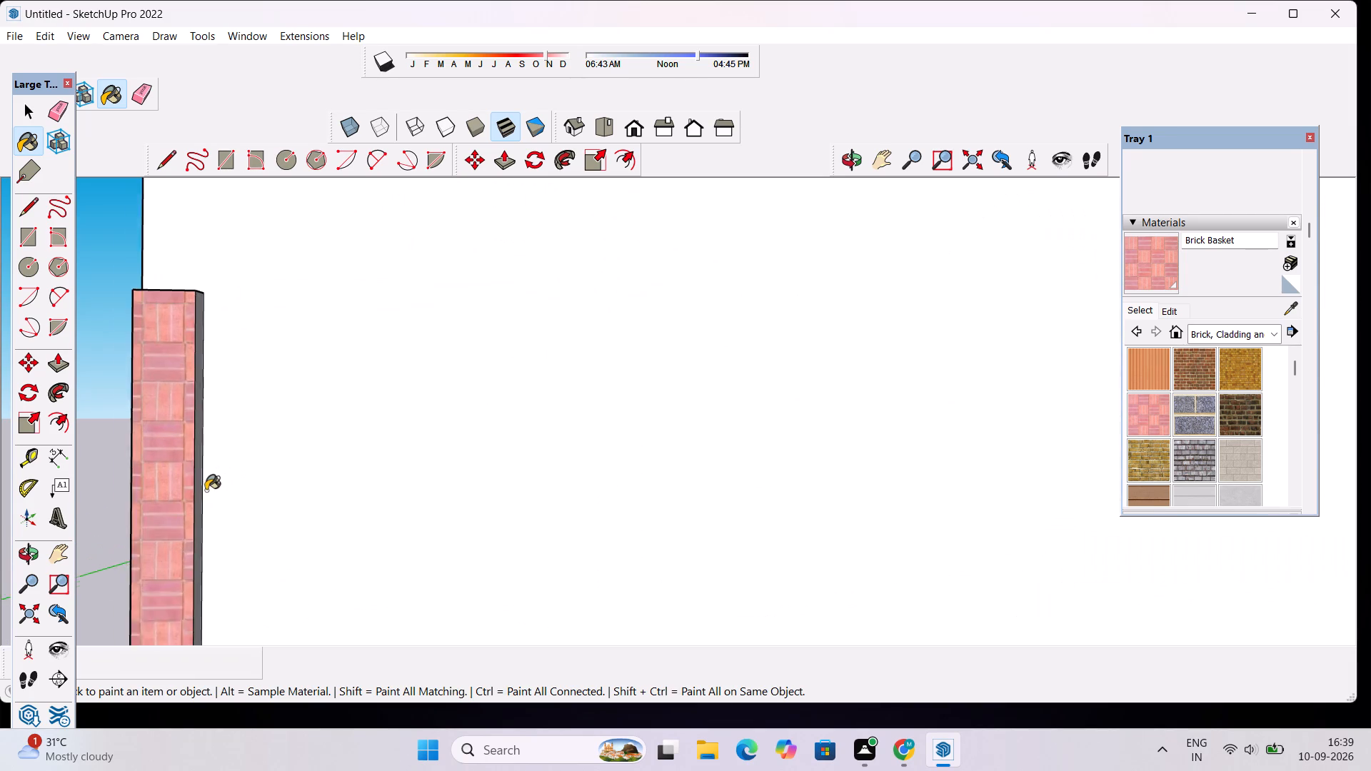
scroll(206, 490, up, 3)
click(196, 501)
scroll(191, 484, down, 14)
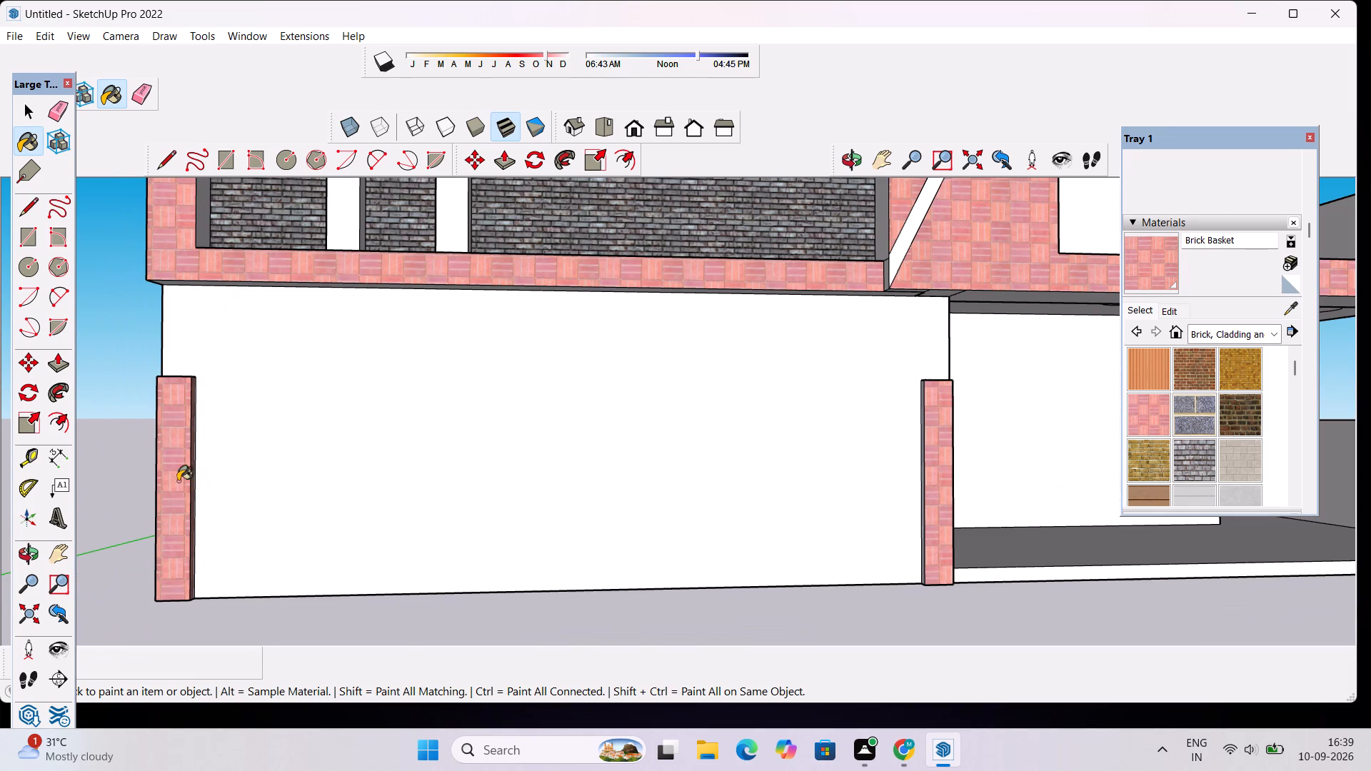
Paint the outer side face of the same end pilaster with Brick Basket.
click(846, 175)
drag(724, 249, 755, 261)
drag(755, 261, 871, 276)
click(848, 166)
drag(681, 288, 803, 351)
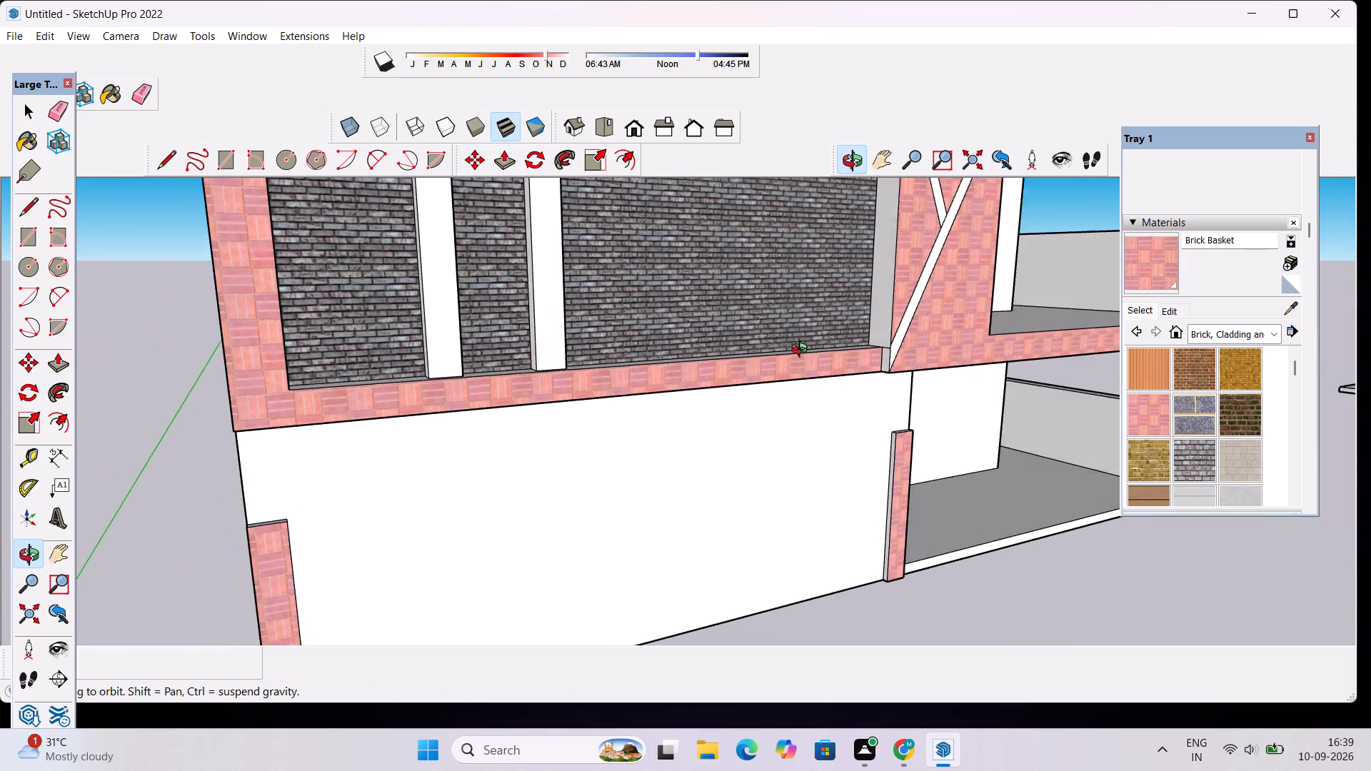
drag(803, 351, 804, 353)
scroll(796, 385, down, 9)
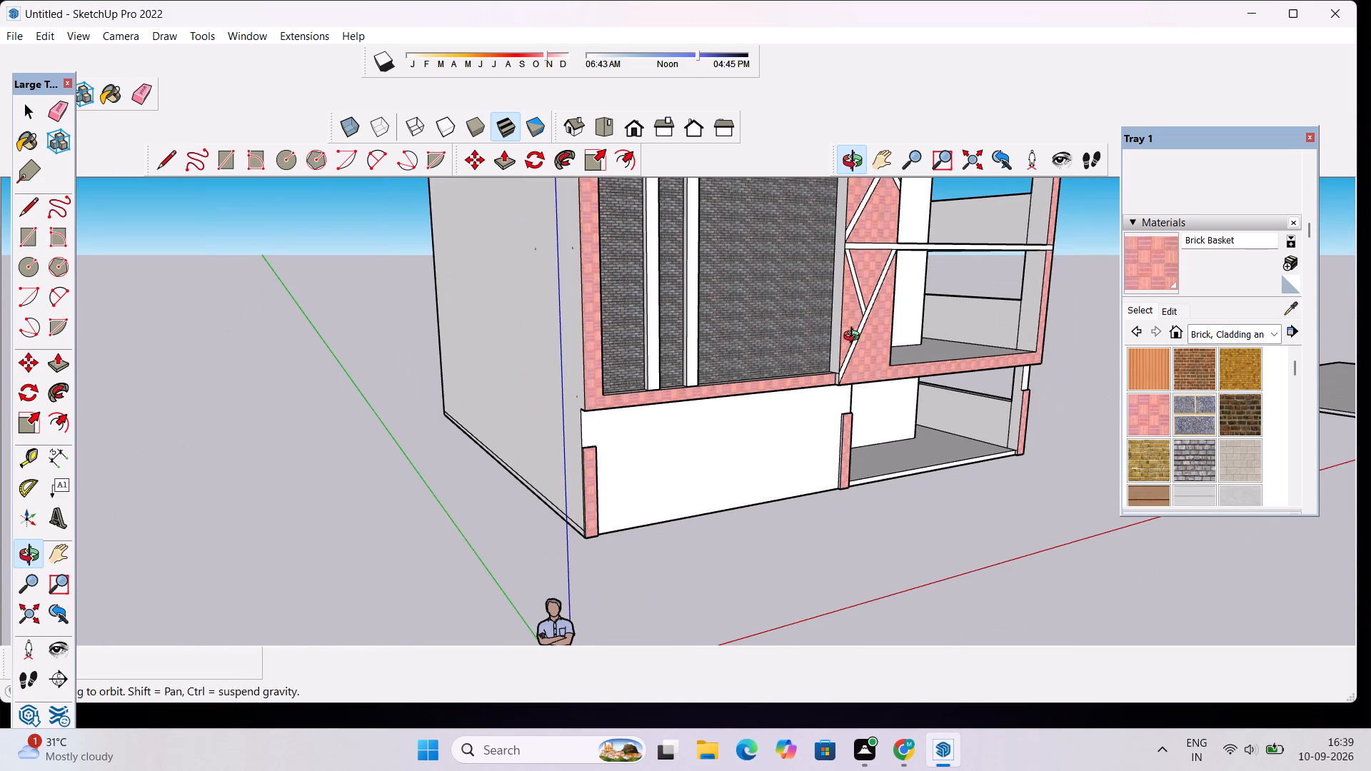
scroll(639, 475, up, 14)
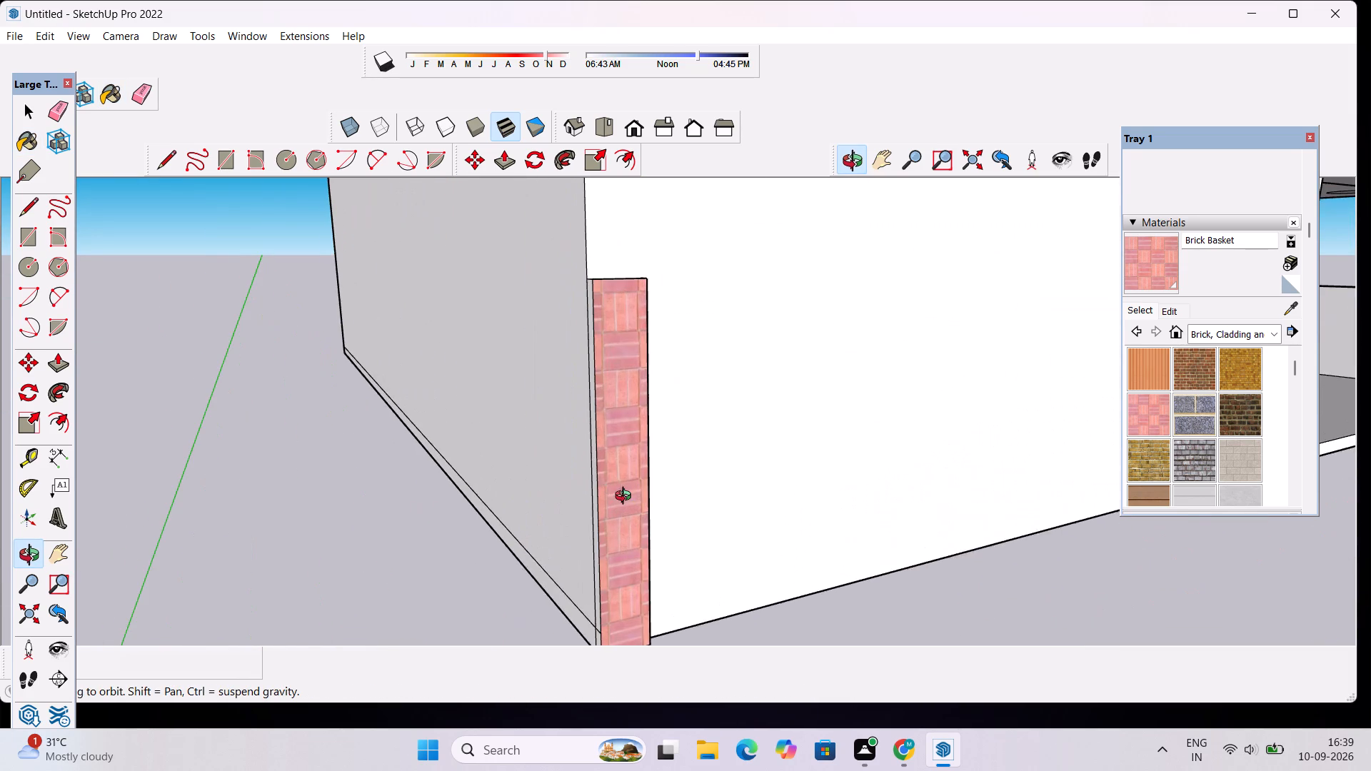
scroll(584, 435, up, 2)
click(1145, 417)
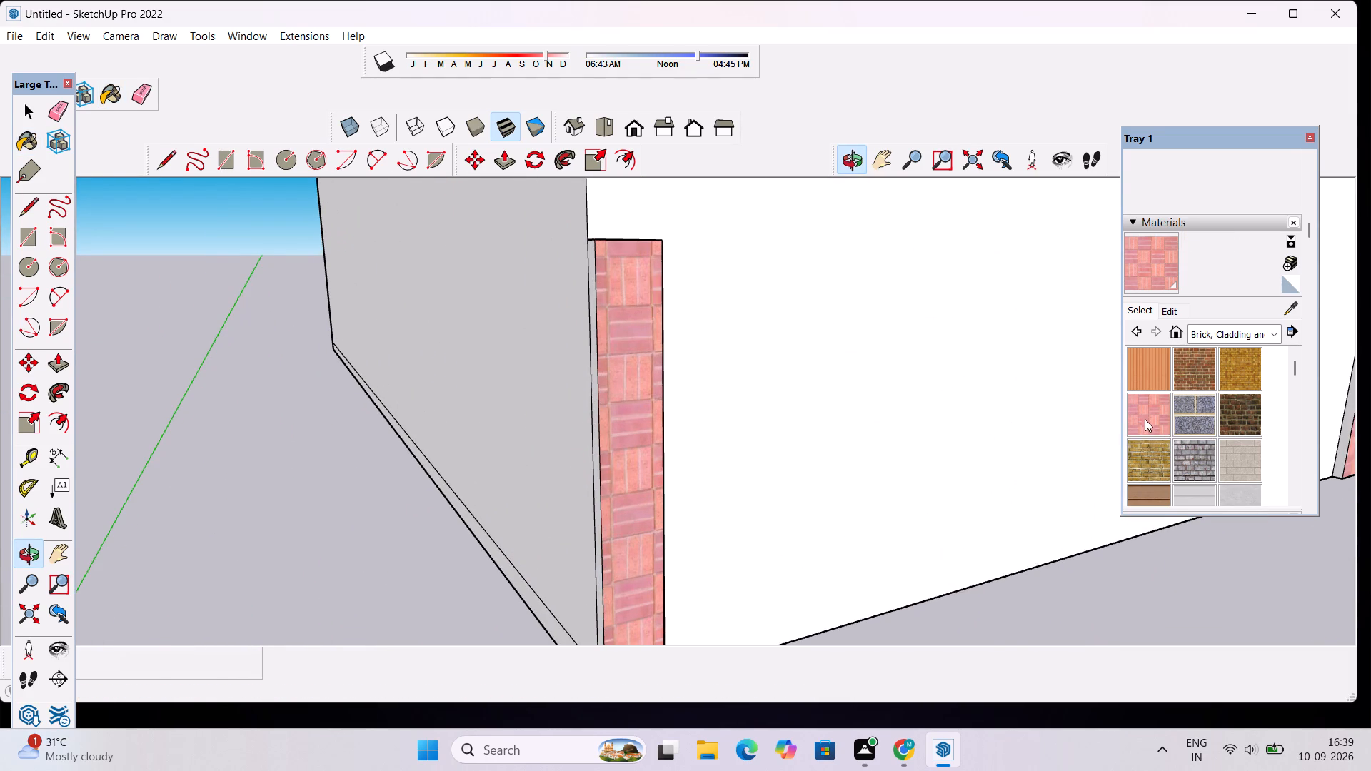
scroll(581, 445, up, 5)
click(603, 426)
scroll(603, 426, down, 3)
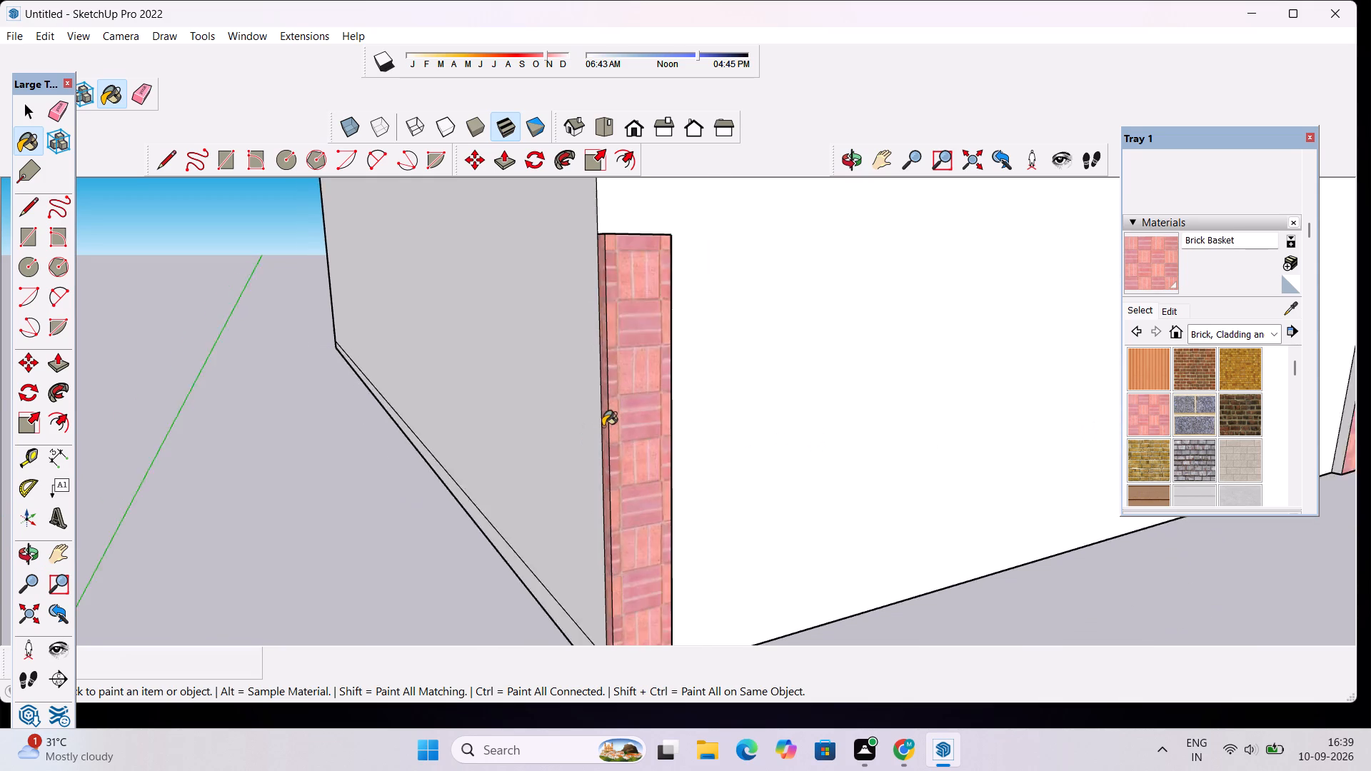
Paint the side and top faces of the middle ground-floor pilaster with Brick Basket.
scroll(603, 426, down, 16)
scroll(1010, 485, up, 5)
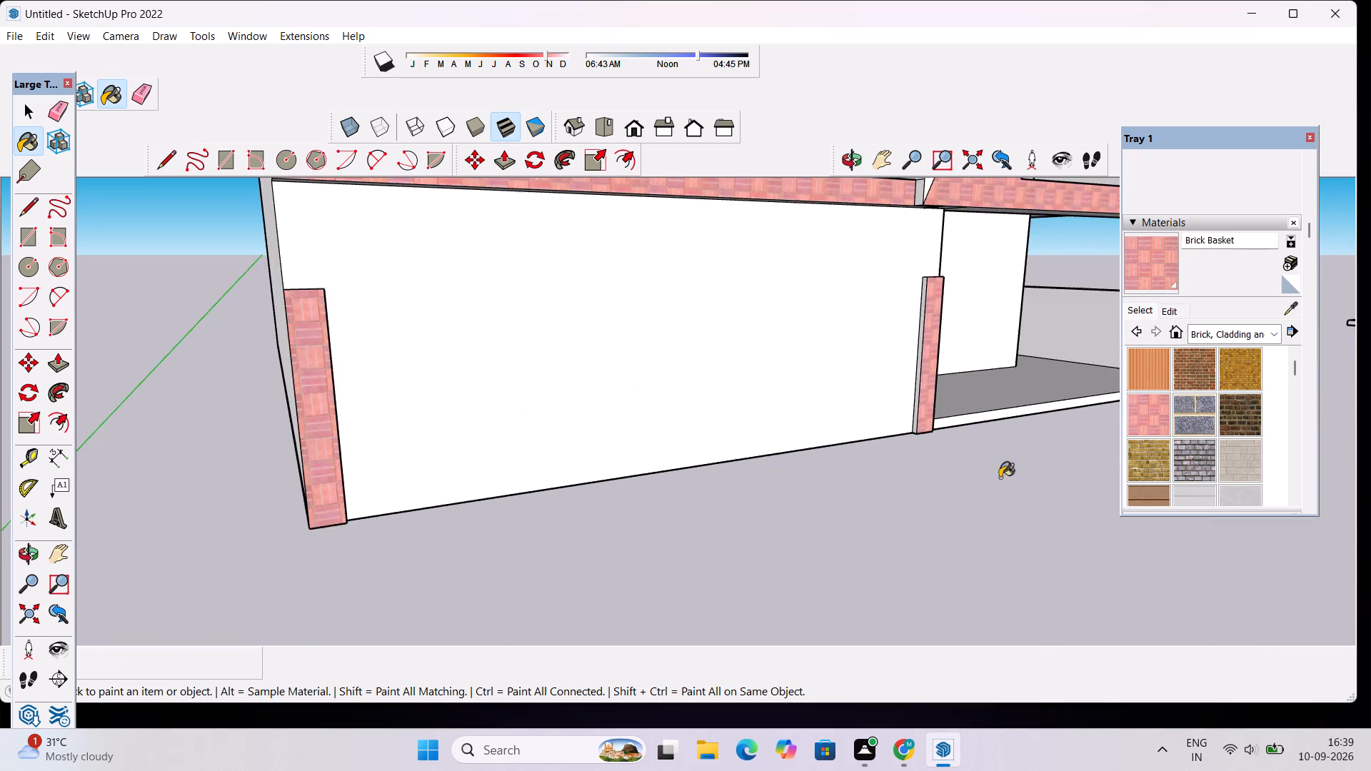
scroll(917, 388, up, 5)
click(922, 348)
scroll(197, 410, down, 5)
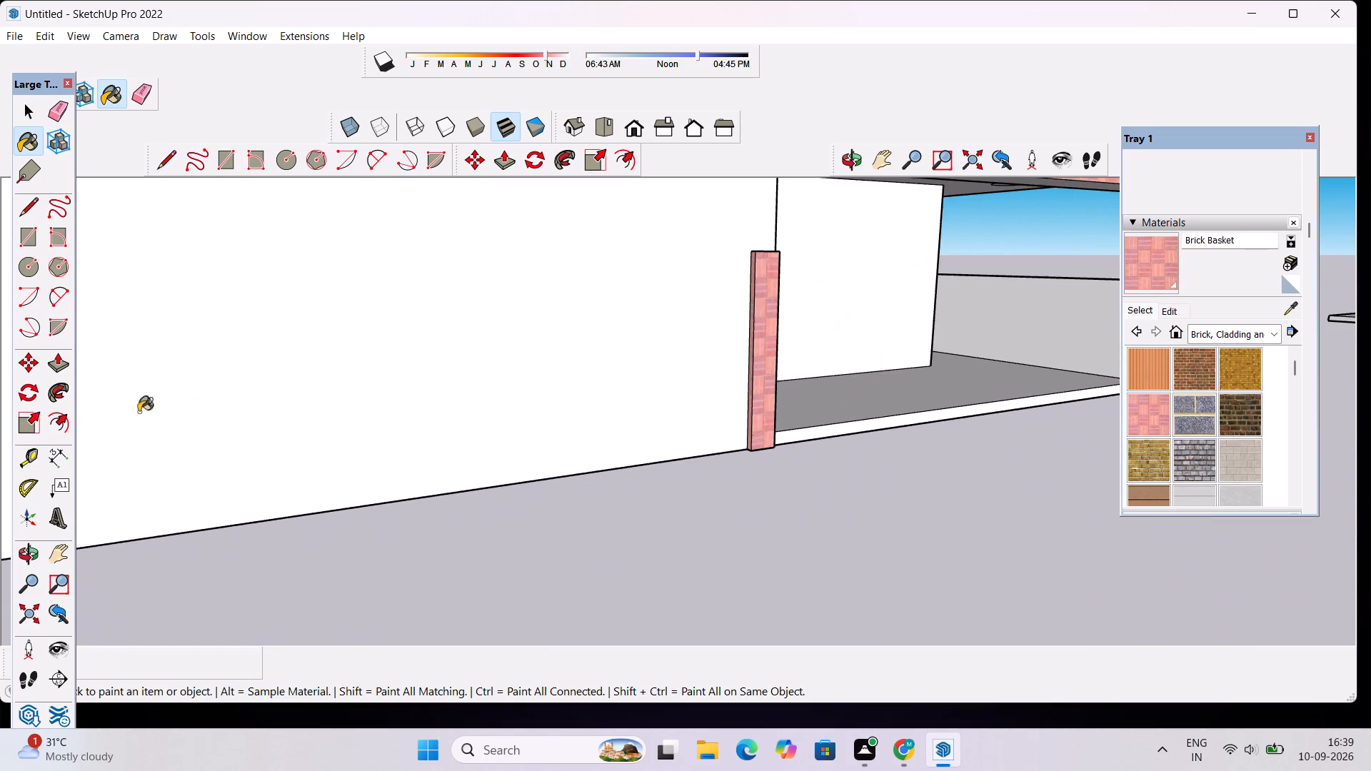
scroll(239, 493, down, 5)
scroll(608, 291, up, 16)
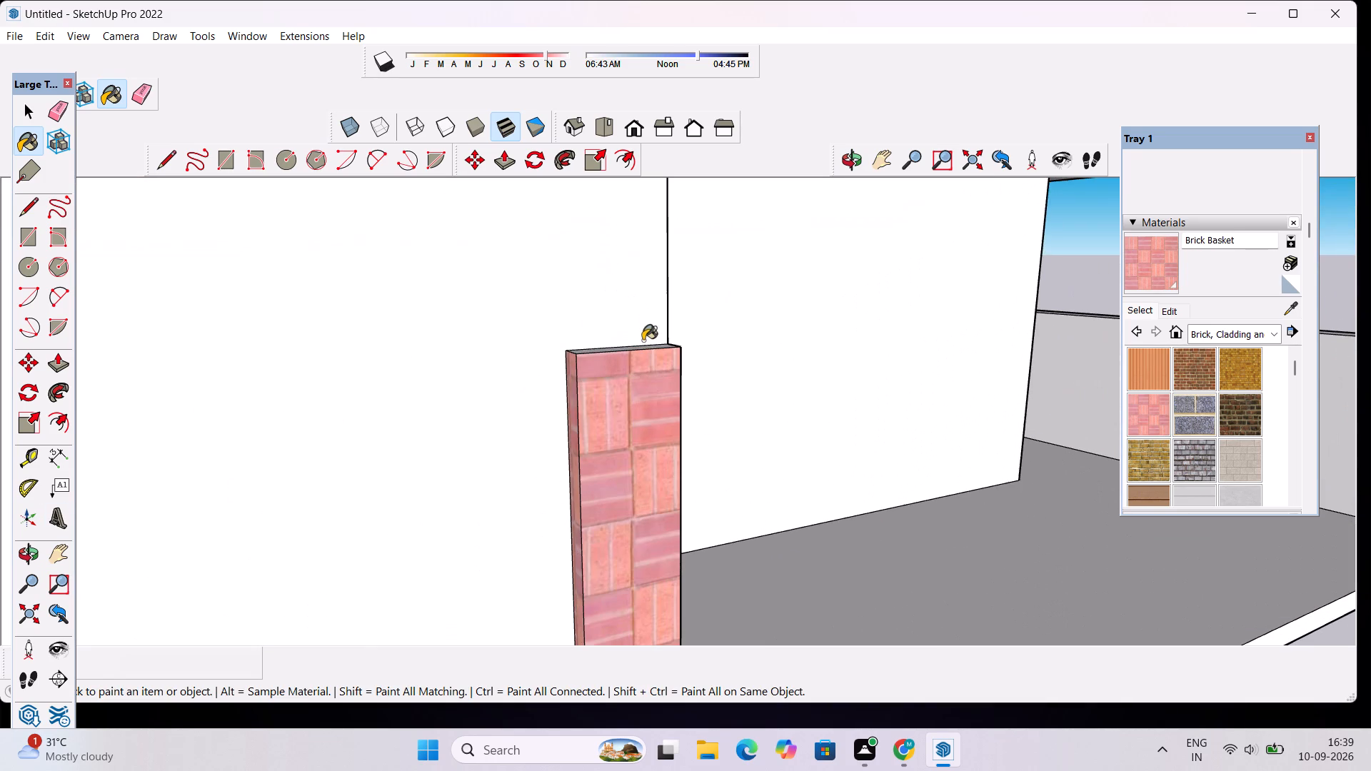
click(643, 346)
scroll(645, 350, up, 11)
click(645, 346)
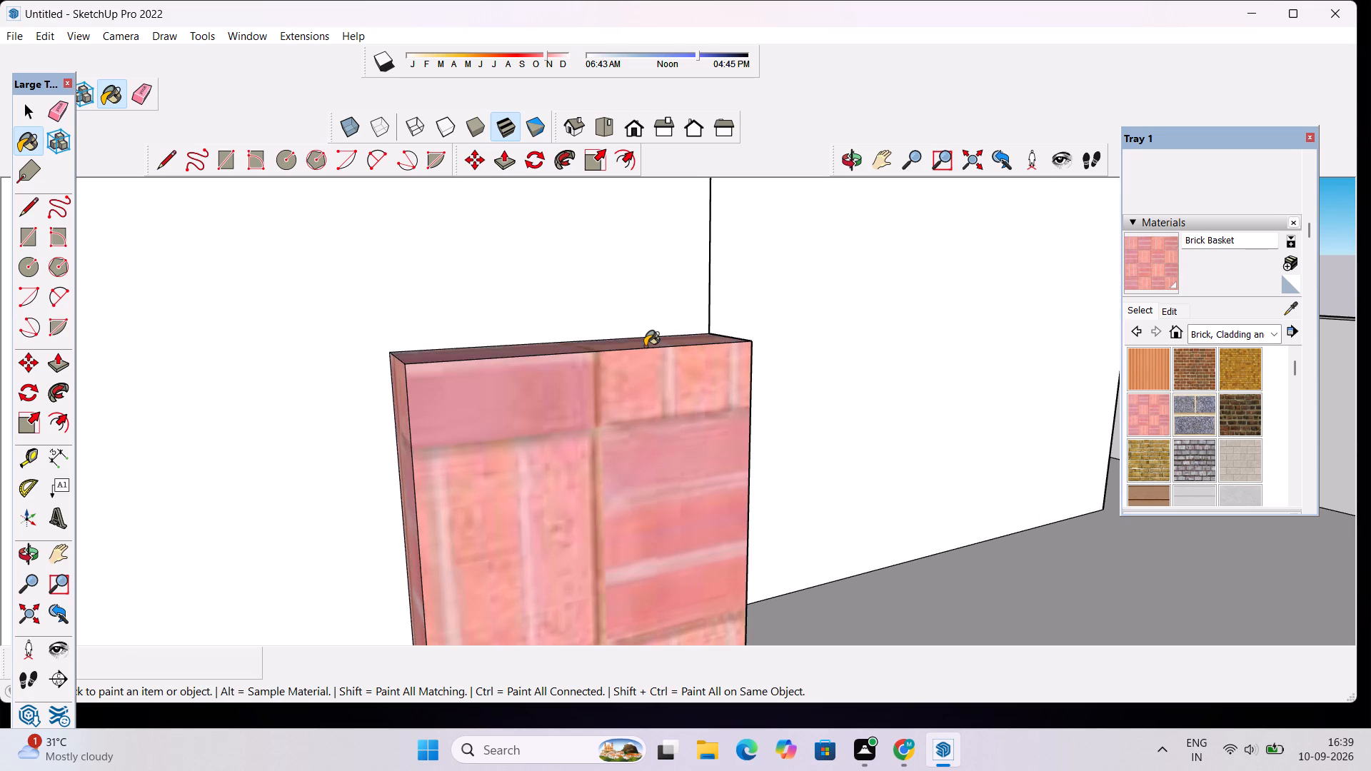
Paint the inner side of the ground-floor corner column and its front face above the pilaster with Brick Basket.
scroll(645, 346, down, 20)
scroll(645, 346, down, 7)
scroll(1057, 340, up, 4)
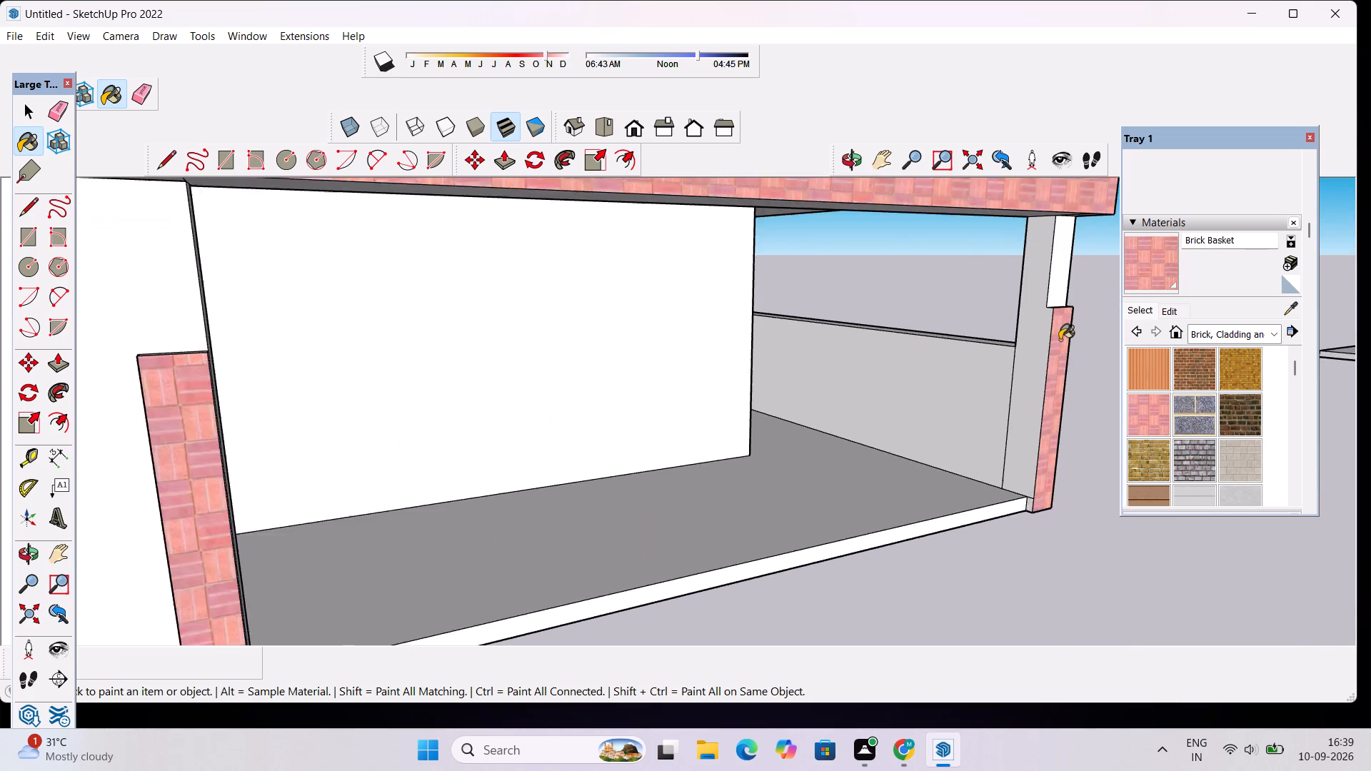
scroll(1060, 340, up, 5)
click(1014, 349)
click(1052, 278)
Paint the side facade's top-floor sill wall band, its column segments and the adjoining corner strip with Brick Basket.
scroll(1044, 320, down, 12)
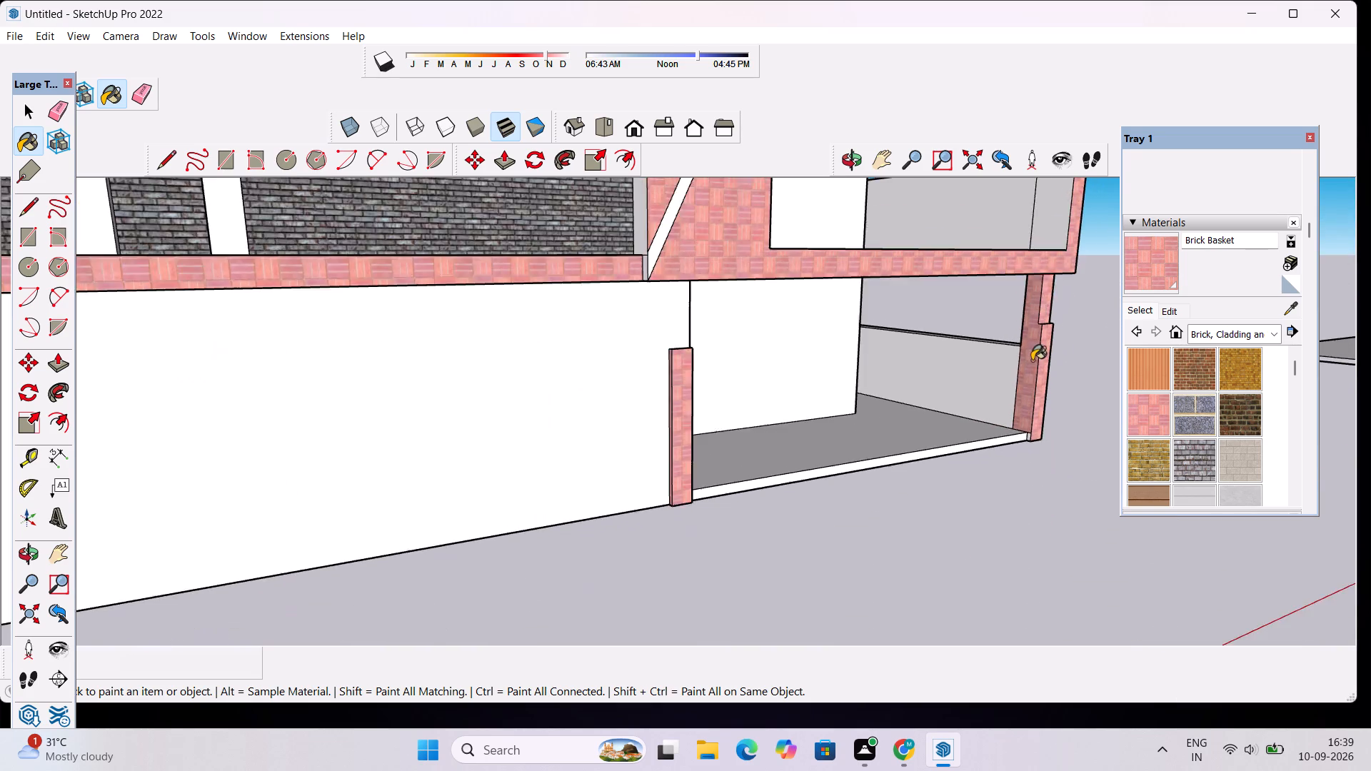
scroll(1032, 361, down, 4)
click(853, 158)
drag(988, 325, 773, 310)
scroll(711, 351, down, 3)
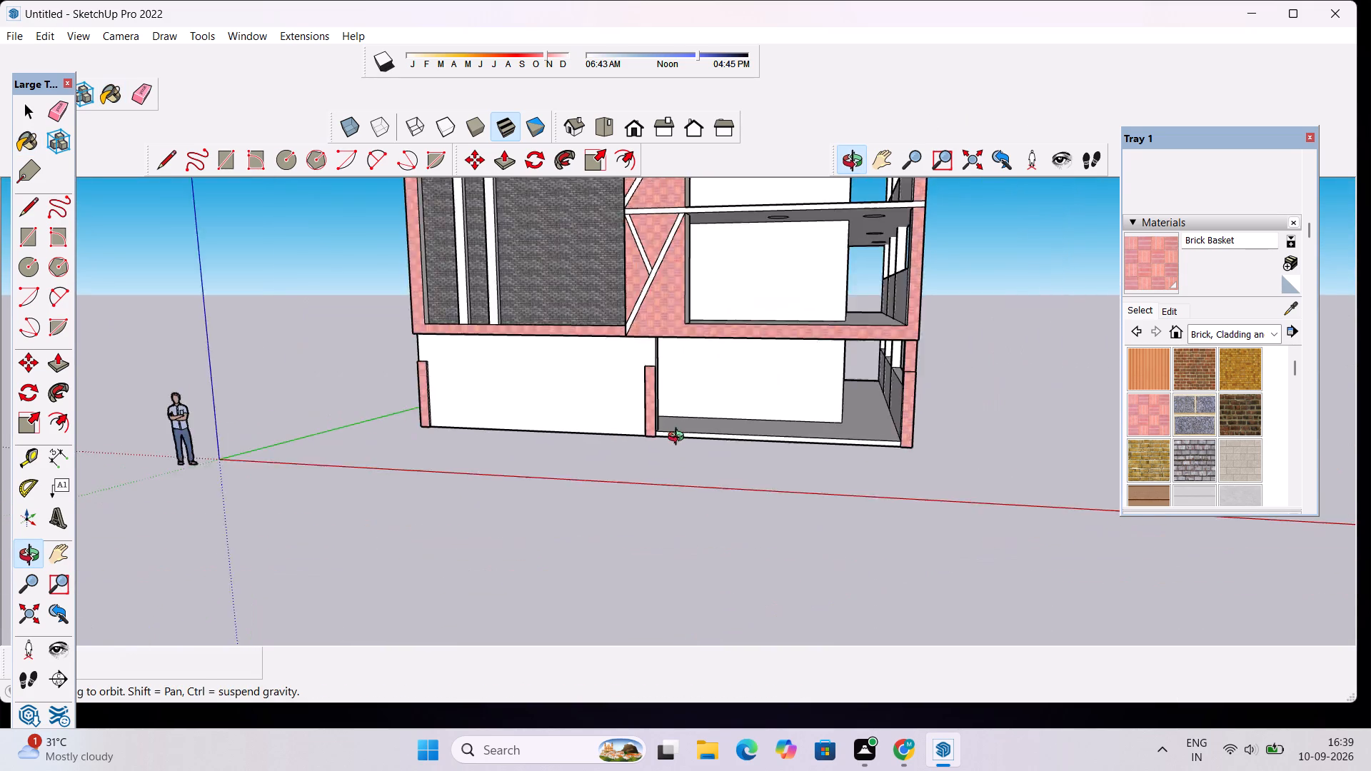
scroll(679, 438, down, 12)
drag(779, 410, 661, 413)
scroll(709, 355, up, 11)
drag(925, 403, 795, 407)
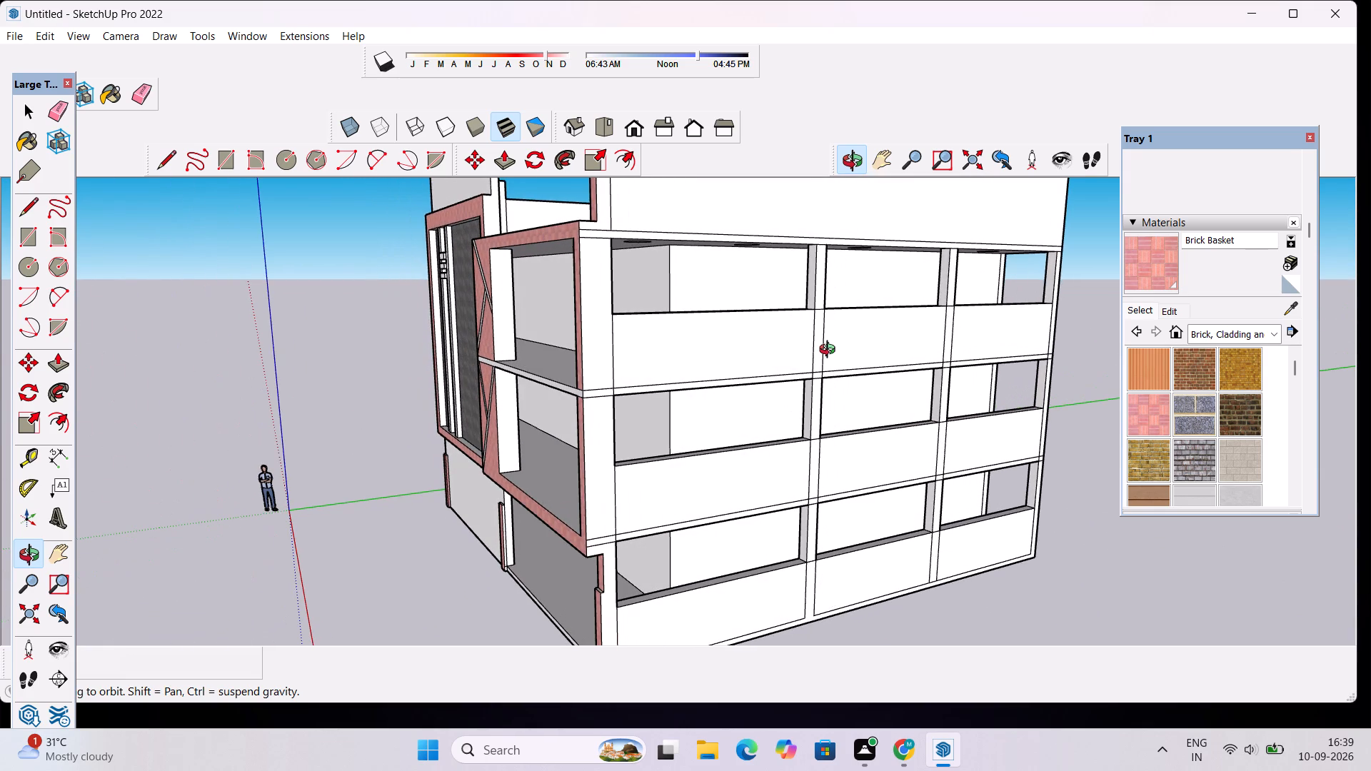
click(1142, 265)
click(706, 358)
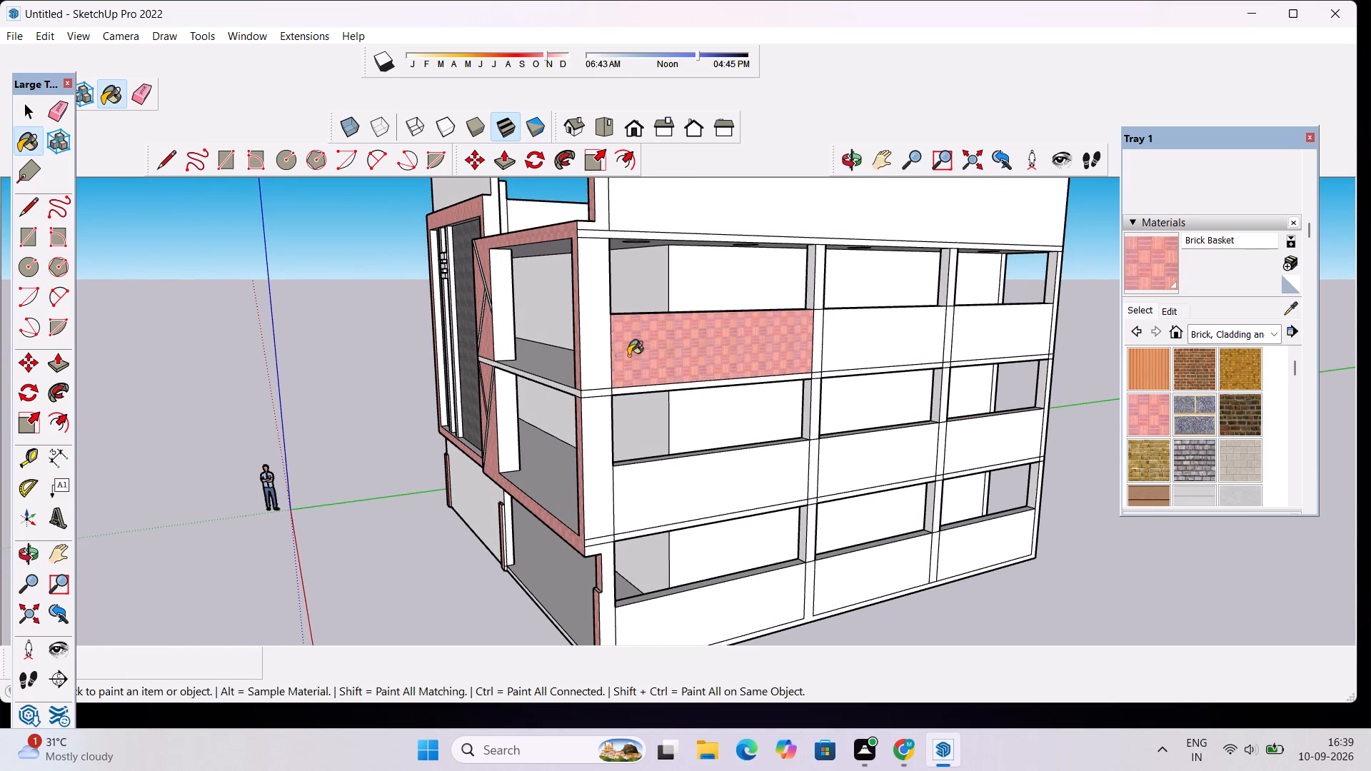
click(598, 360)
click(862, 335)
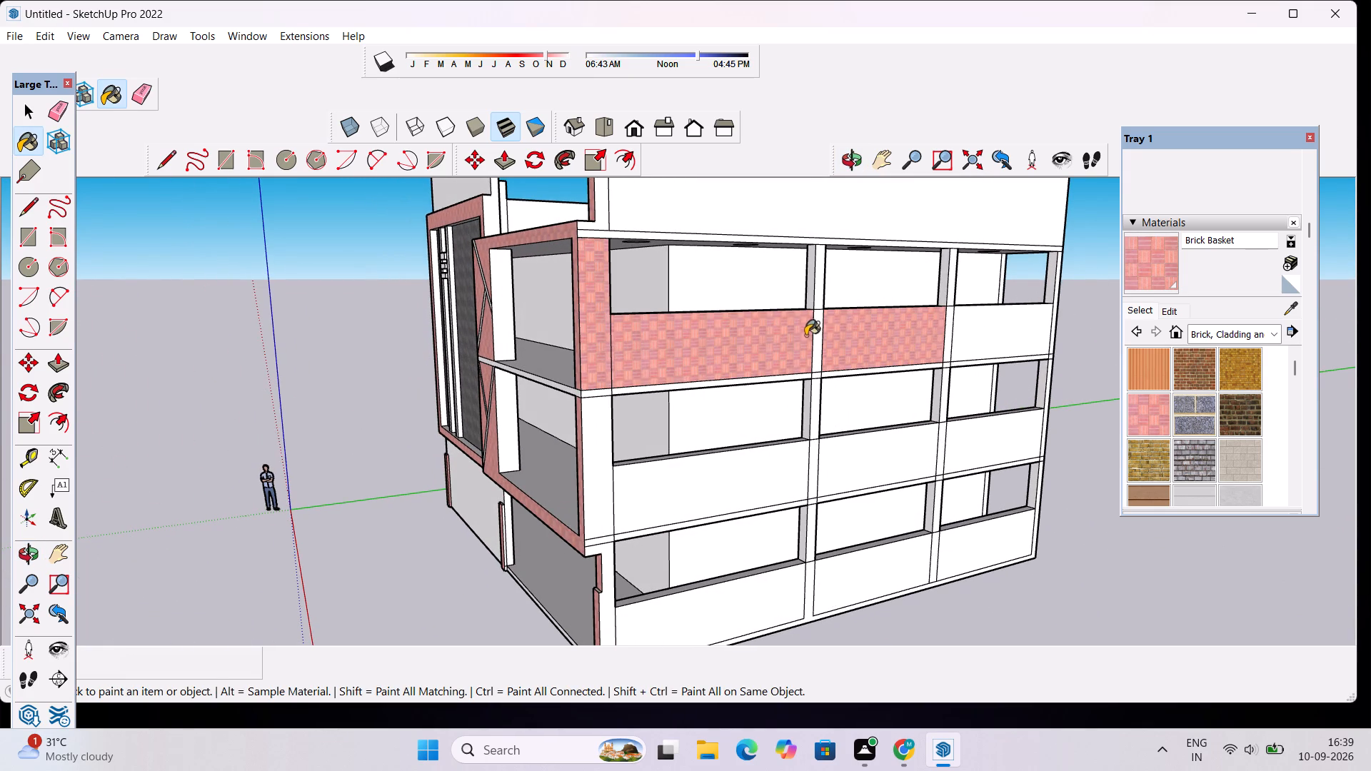
click(818, 335)
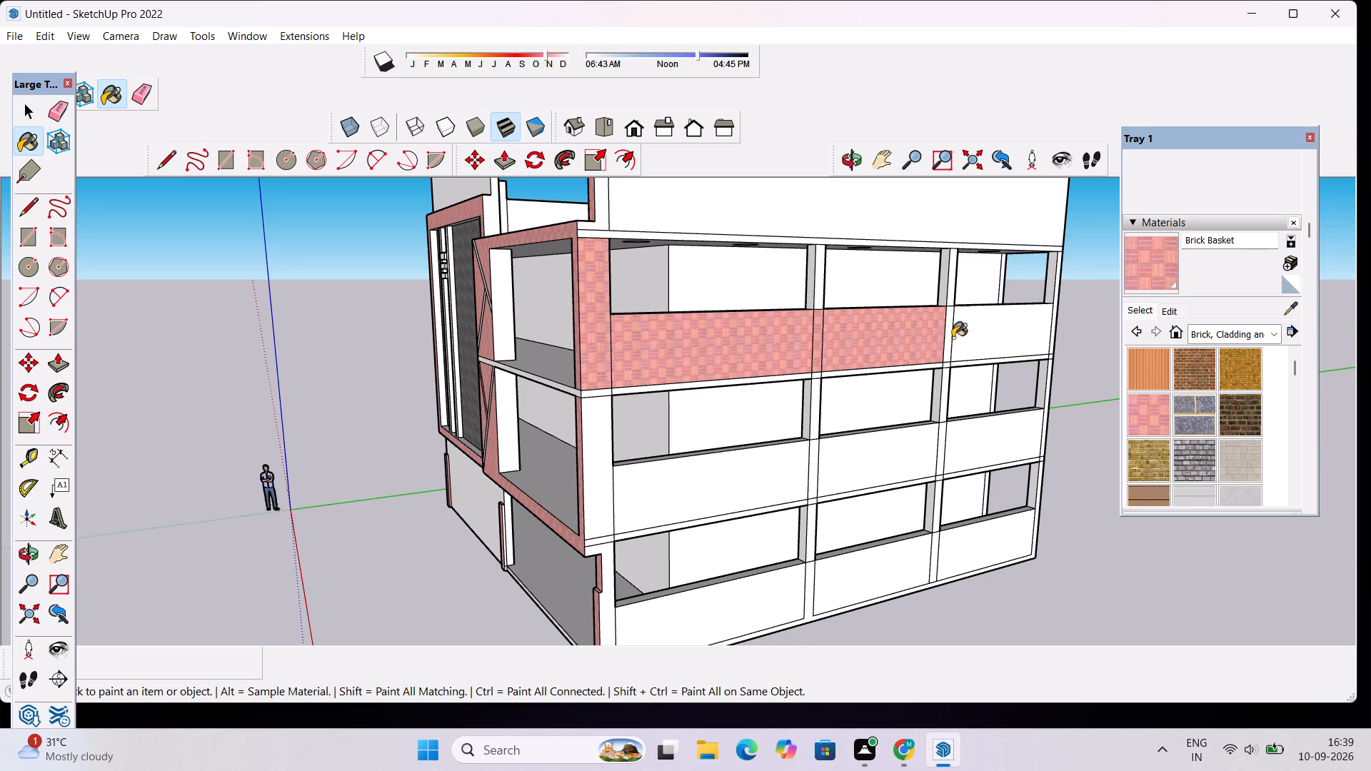
click(948, 333)
click(1000, 333)
Paint the side facade's middle-floor sill wall band, its column segments and the adjoining corner strip with Brick Basket.
click(865, 444)
click(740, 470)
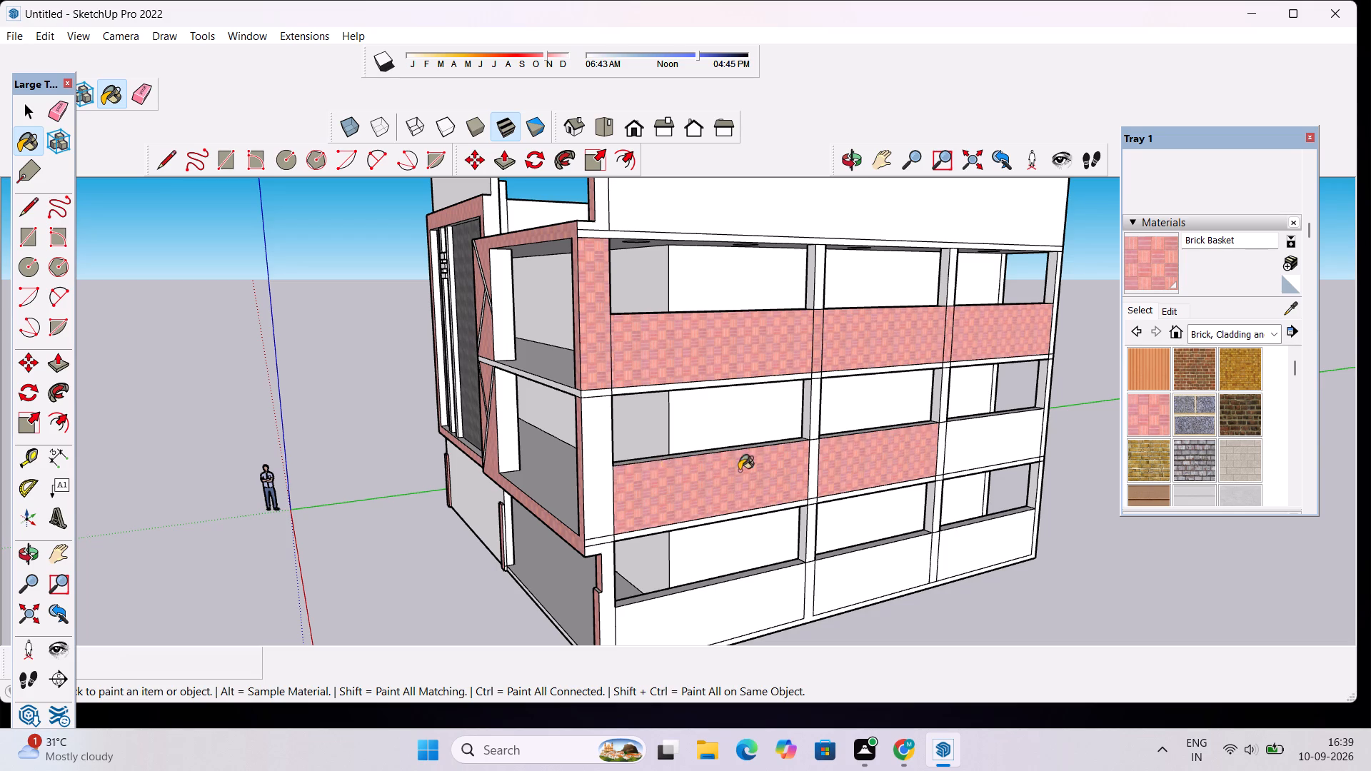
click(595, 485)
click(810, 465)
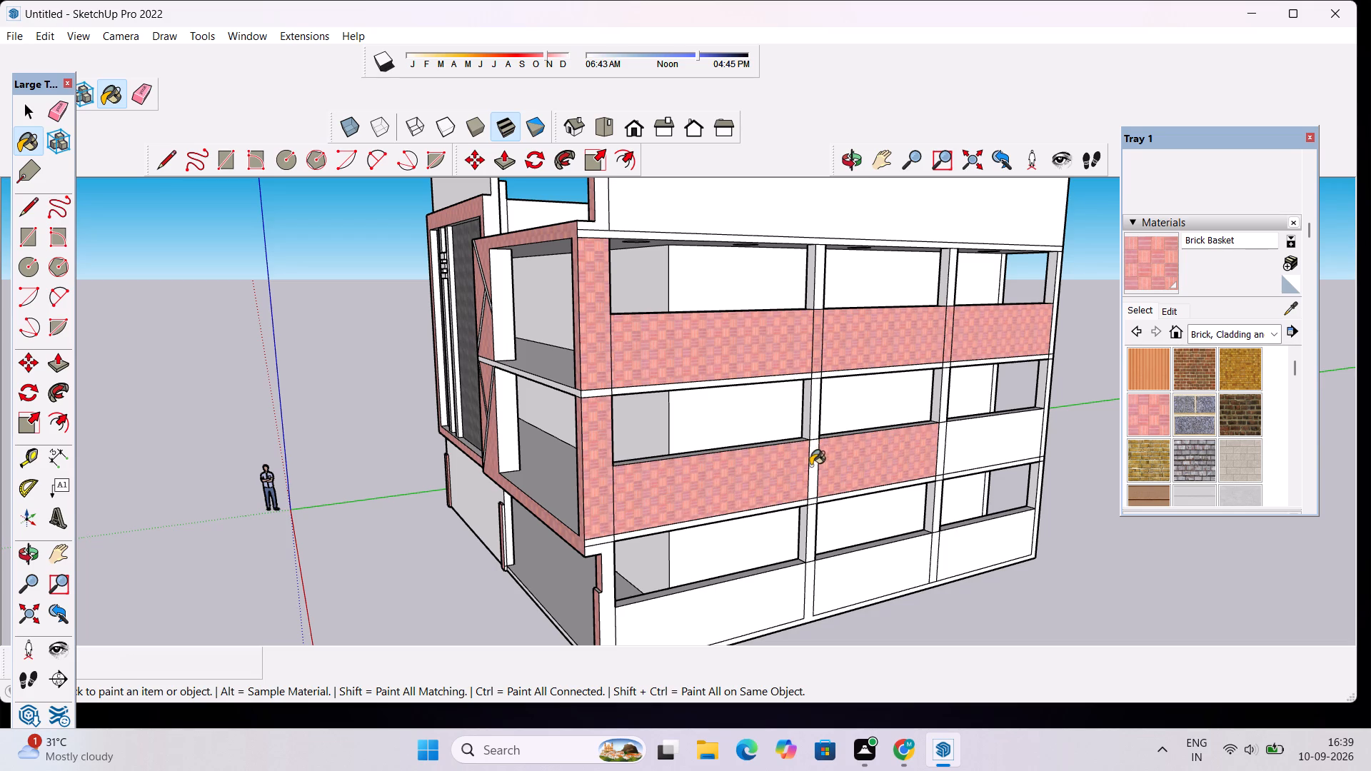
click(943, 443)
click(988, 443)
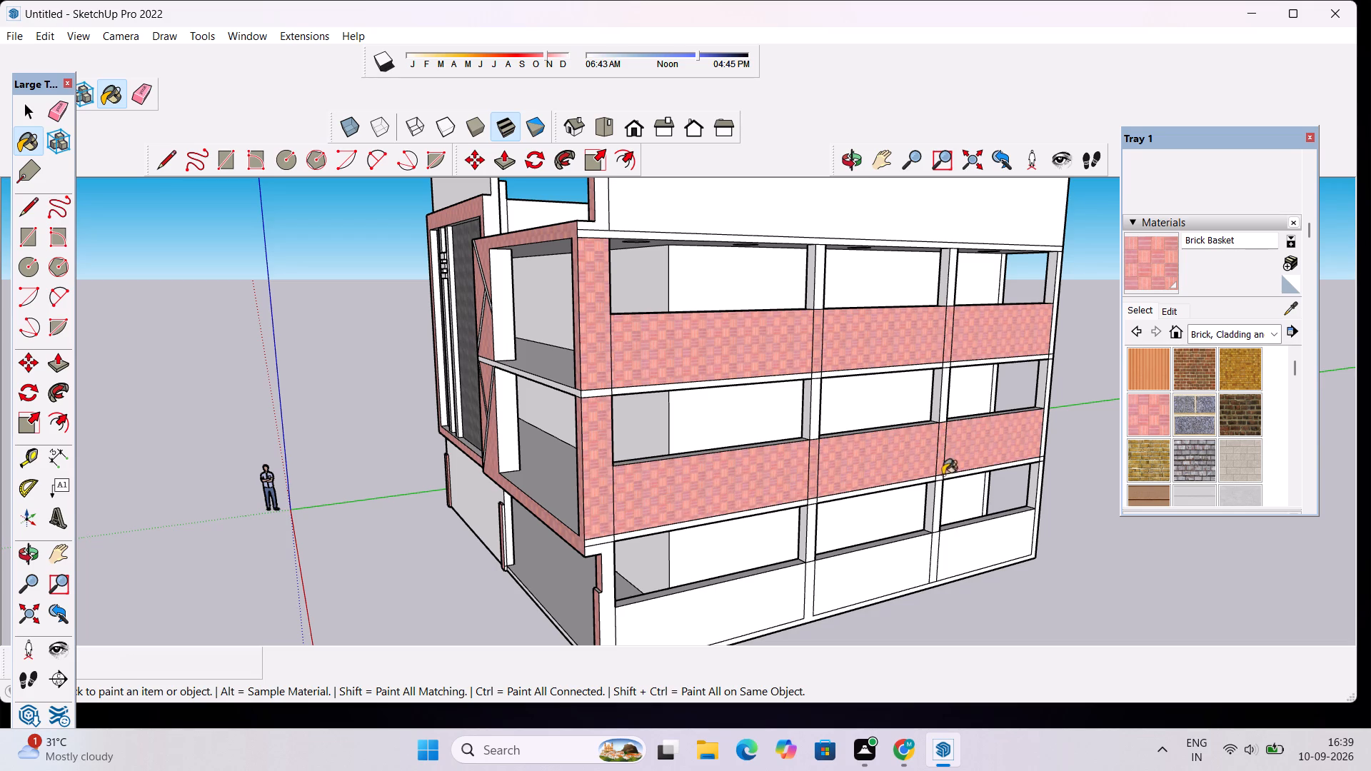
Paint the side facade's two intermediate ground-floor columns and the slab edge above them with Brick Basket.
click(938, 498)
scroll(814, 531, up, 8)
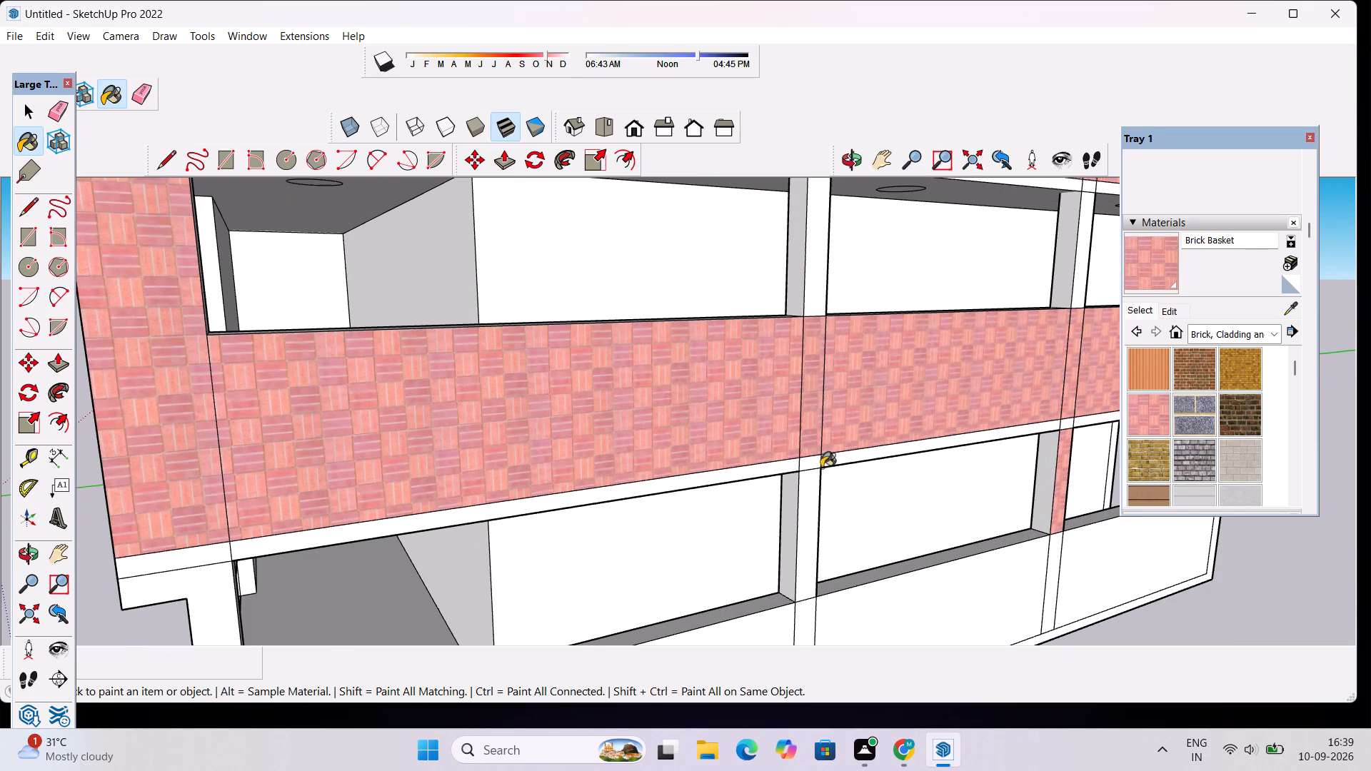
click(805, 463)
click(781, 469)
click(813, 490)
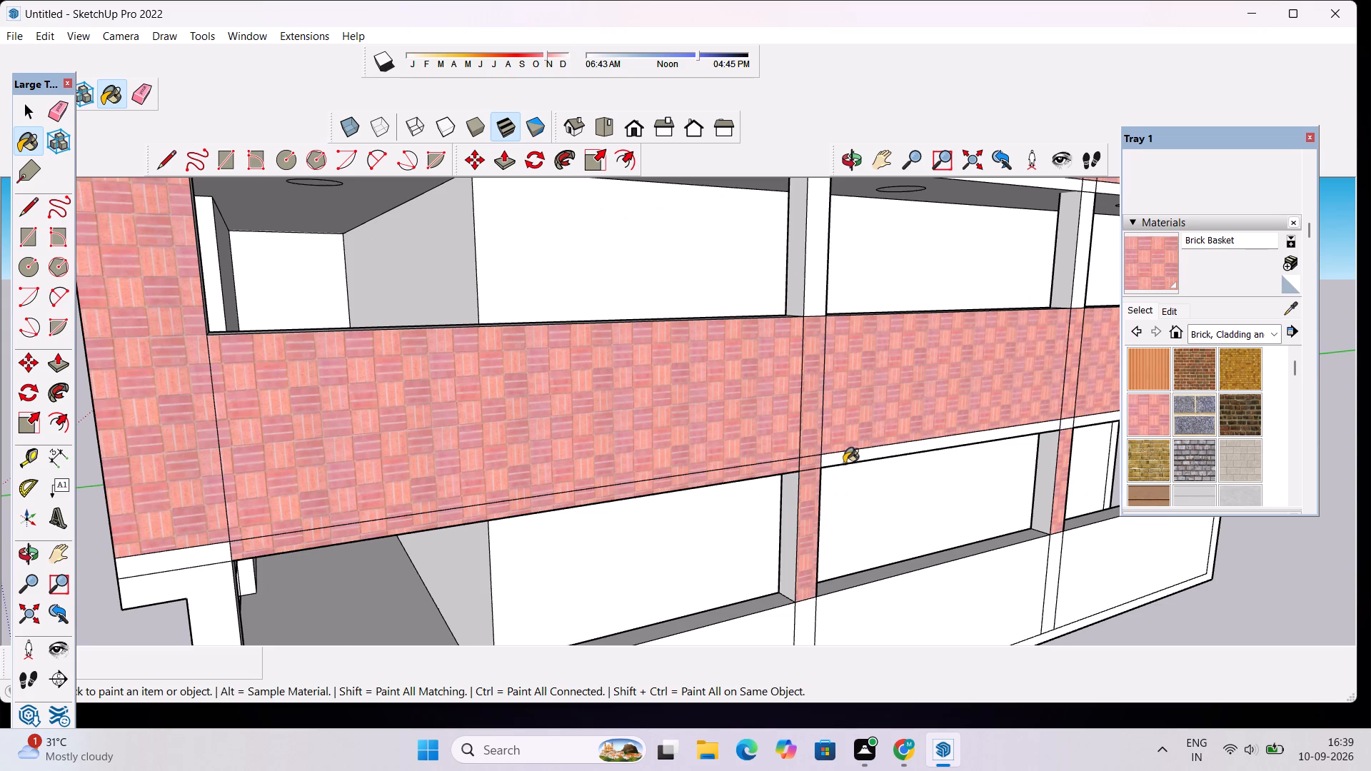
click(846, 460)
Paint the side facade's ground-floor sill wall panels, corner column, intermediate column segments and base strip with Brick Basket.
scroll(741, 480, down, 12)
click(685, 536)
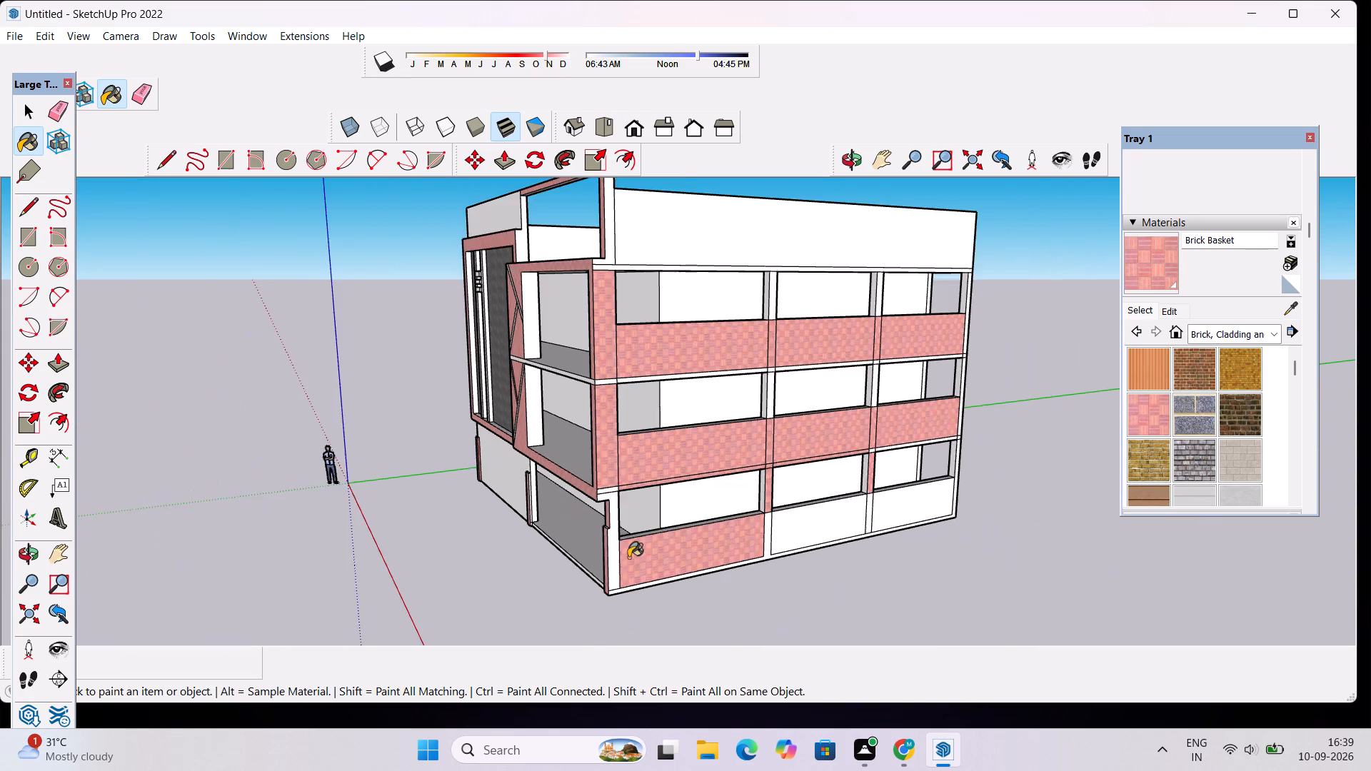
scroll(628, 558, up, 8)
click(600, 547)
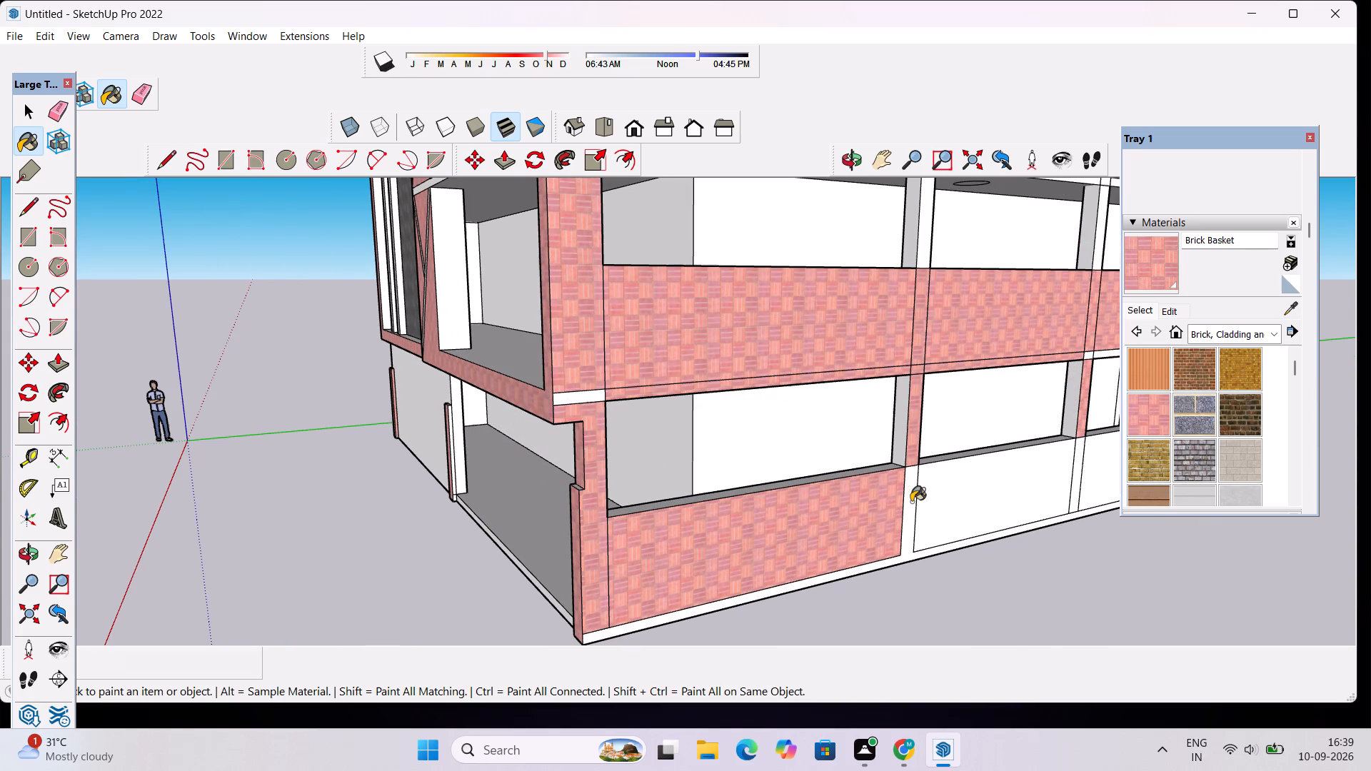
click(911, 502)
click(982, 499)
scroll(994, 491, down, 9)
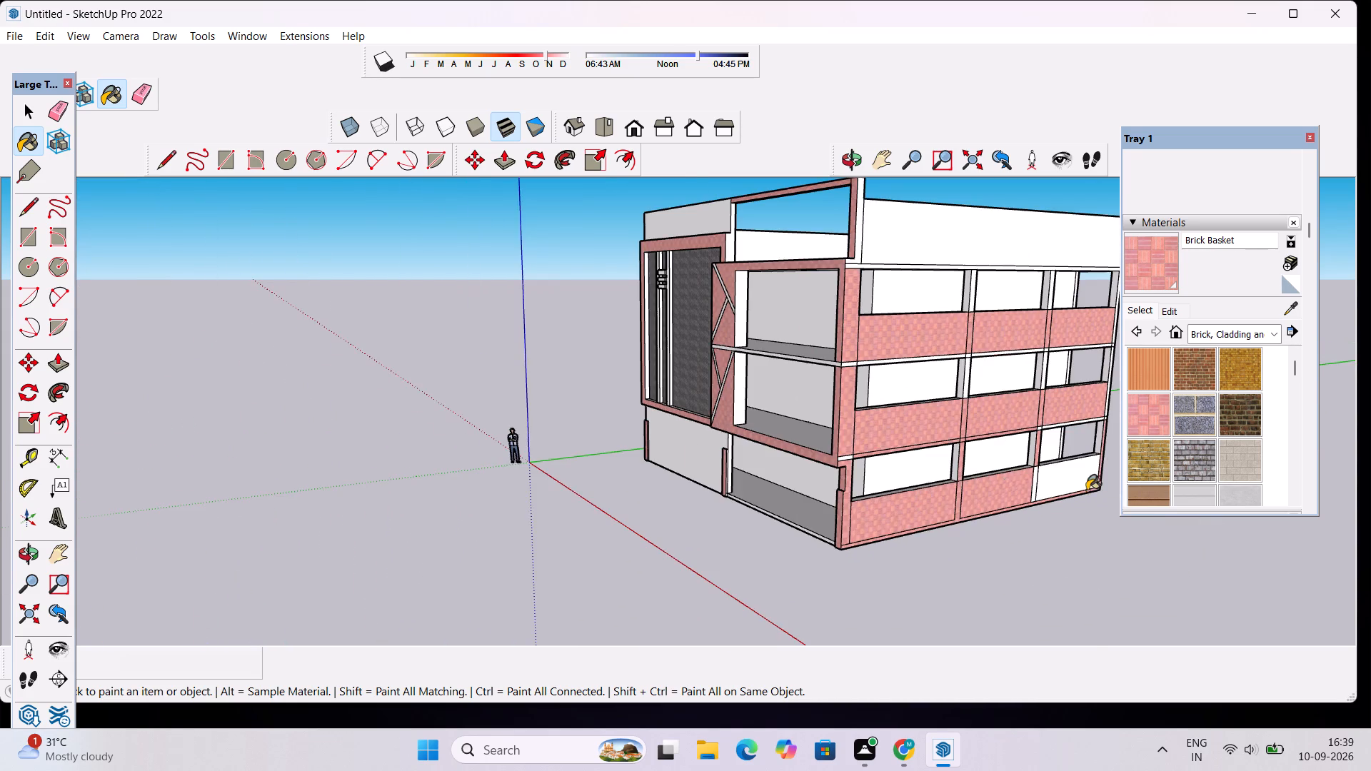
scroll(1087, 490, up, 5)
click(1063, 465)
scroll(970, 490, up, 5)
click(1022, 466)
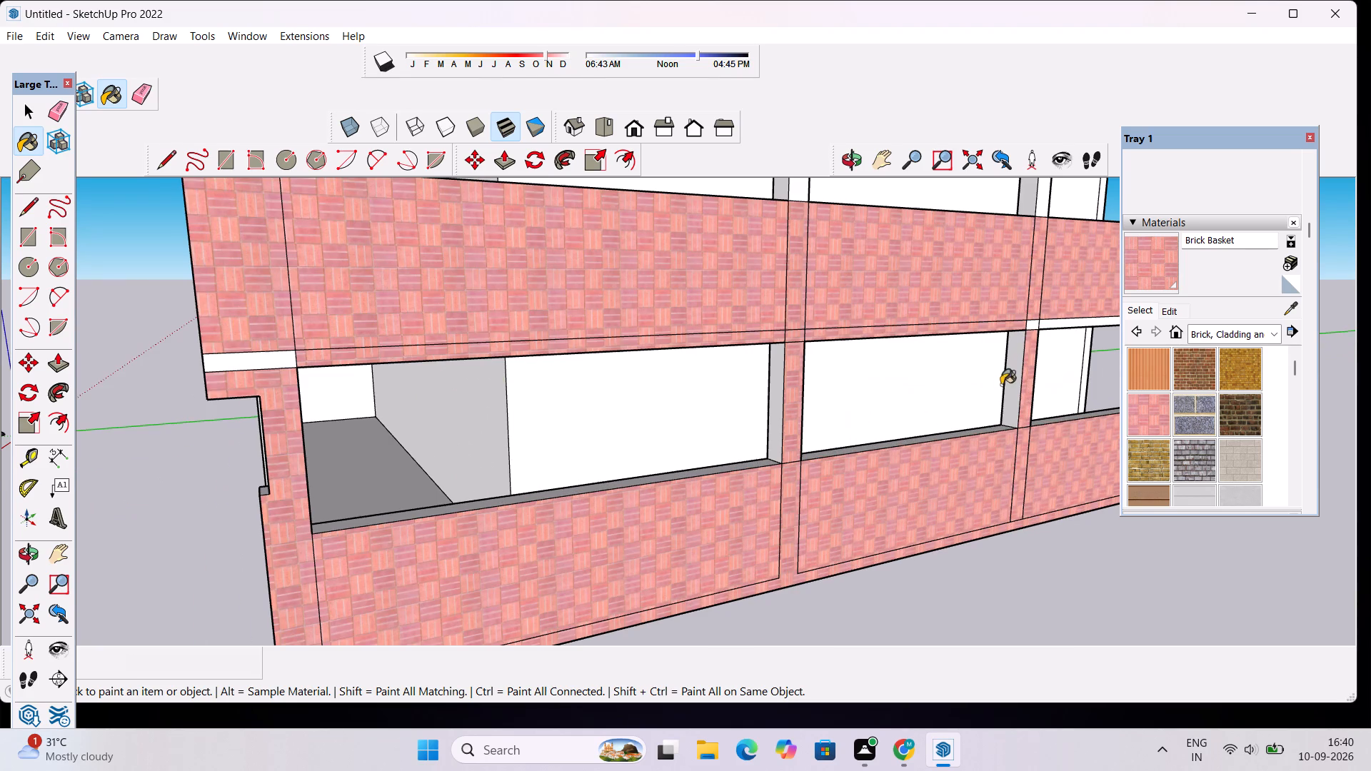
Paint the ground-floor columns' inner sides plus the last bay's slab edge and sill top on the side facade with Brick Basket.
click(1008, 386)
click(1033, 325)
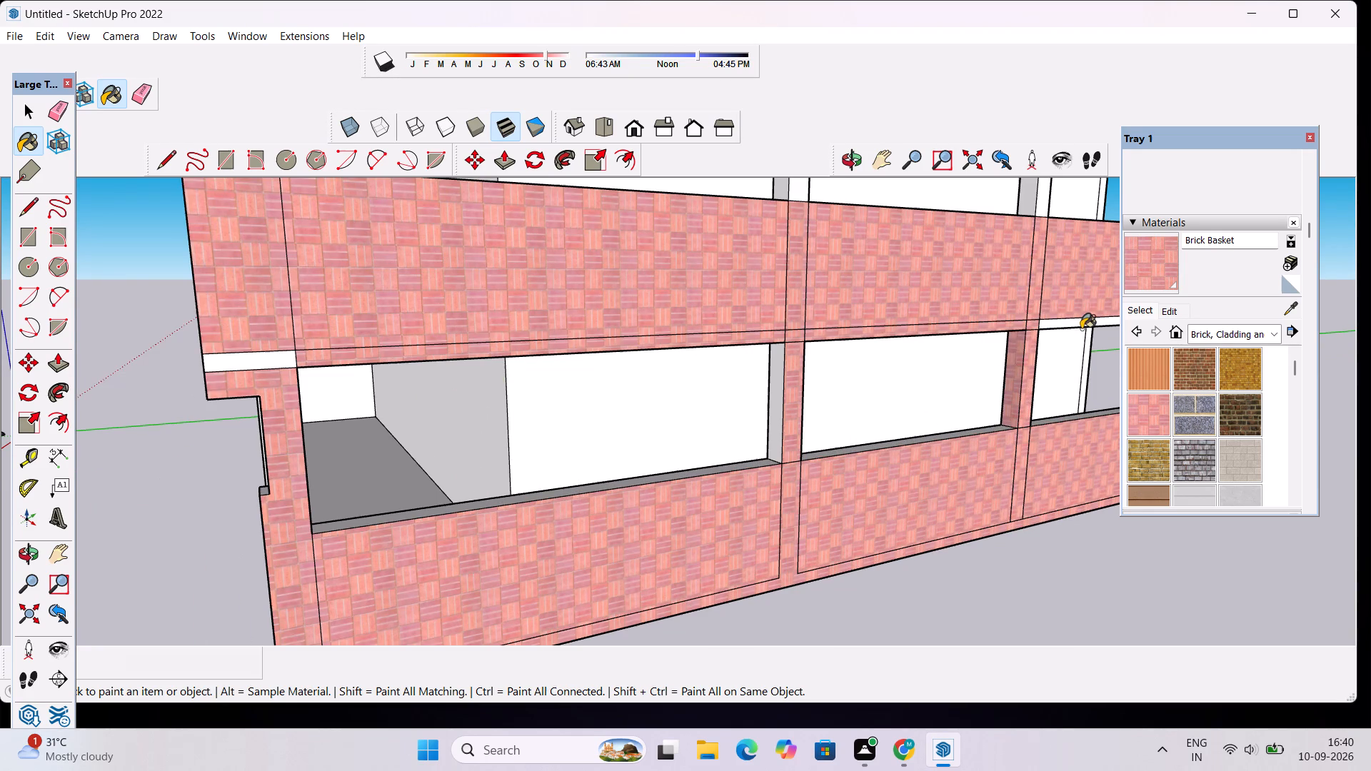
click(1082, 326)
click(778, 406)
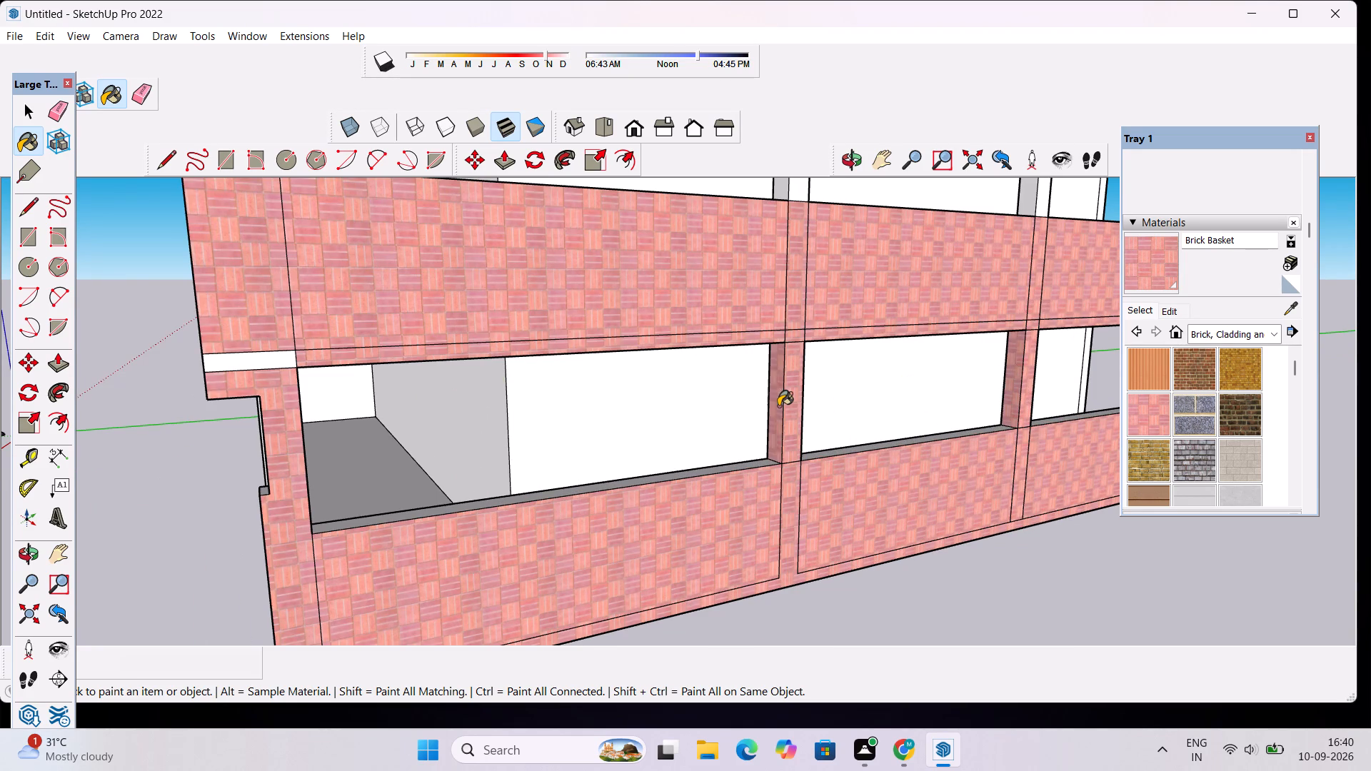
scroll(779, 408, down, 20)
scroll(779, 408, down, 7)
scroll(872, 423, up, 4)
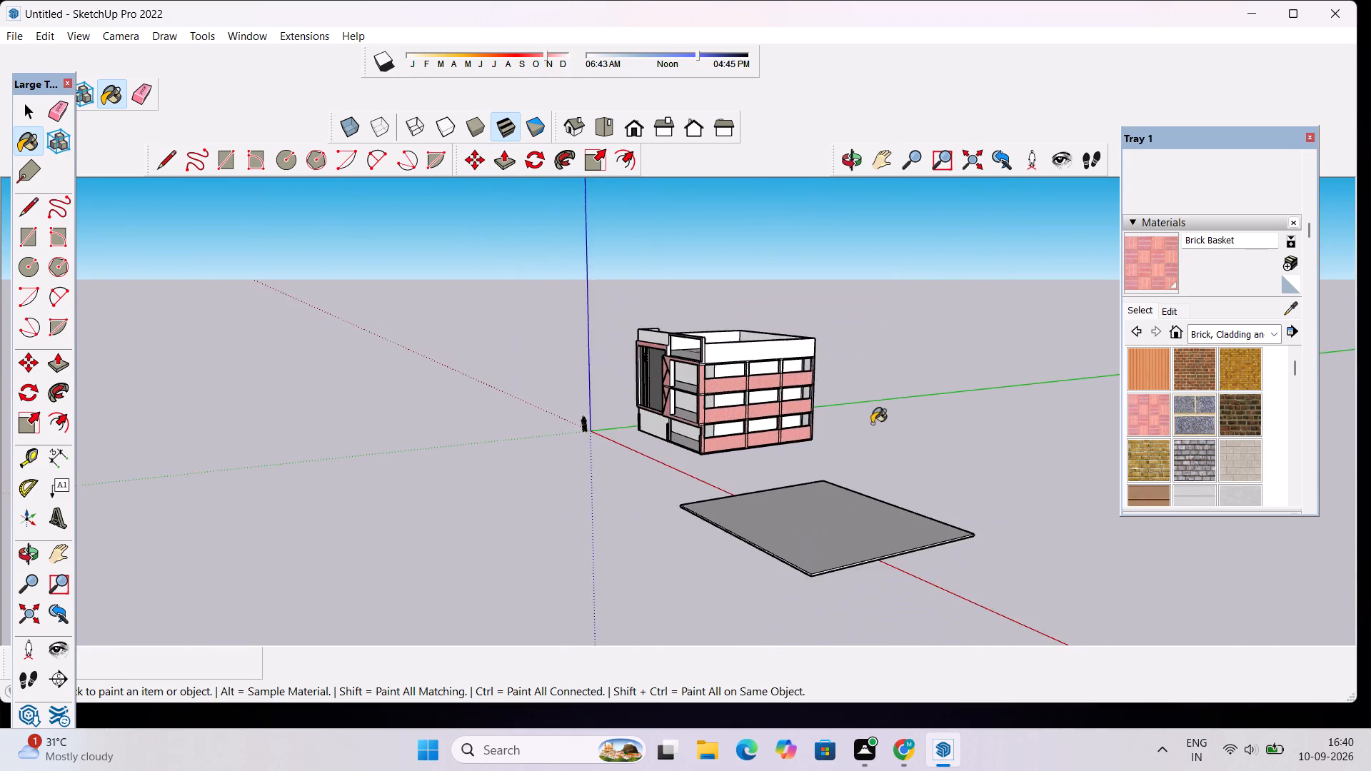
scroll(872, 423, up, 18)
scroll(843, 388, up, 6)
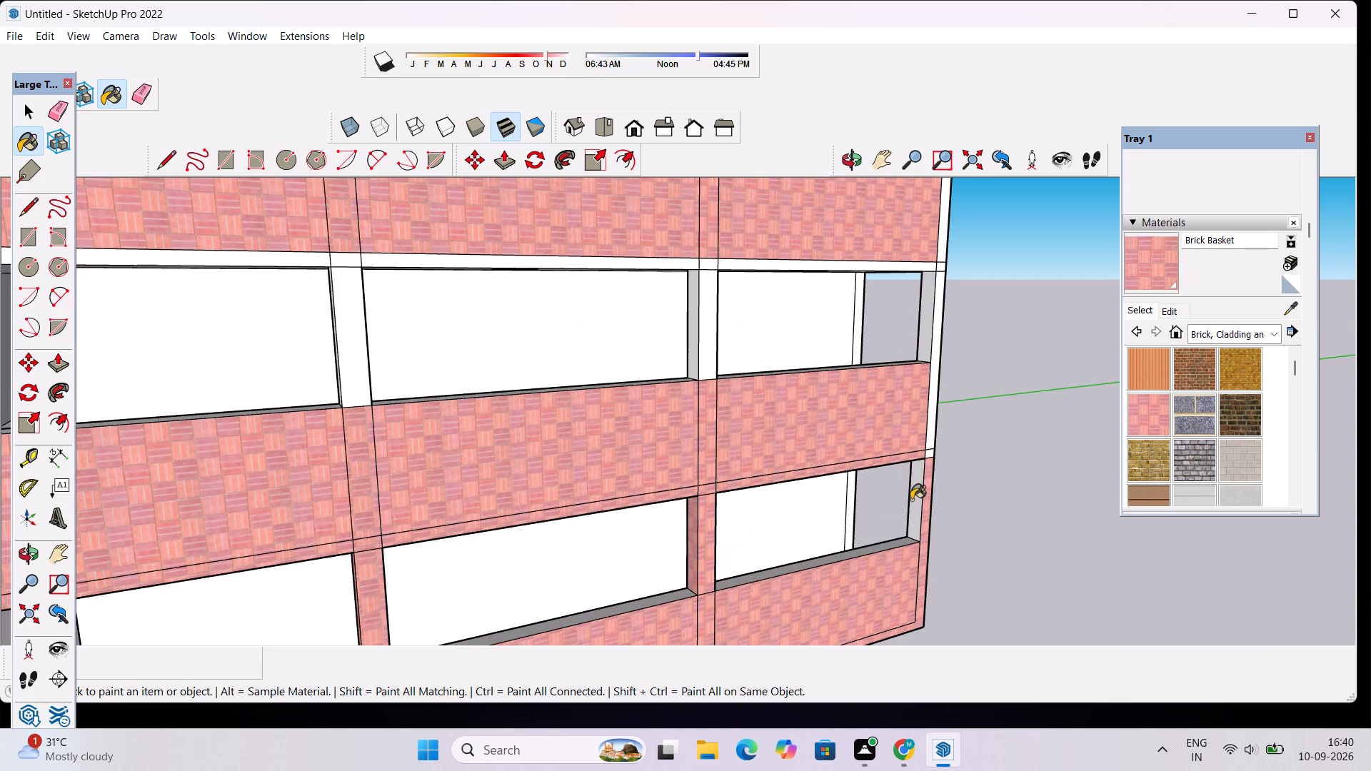
click(911, 500)
click(881, 548)
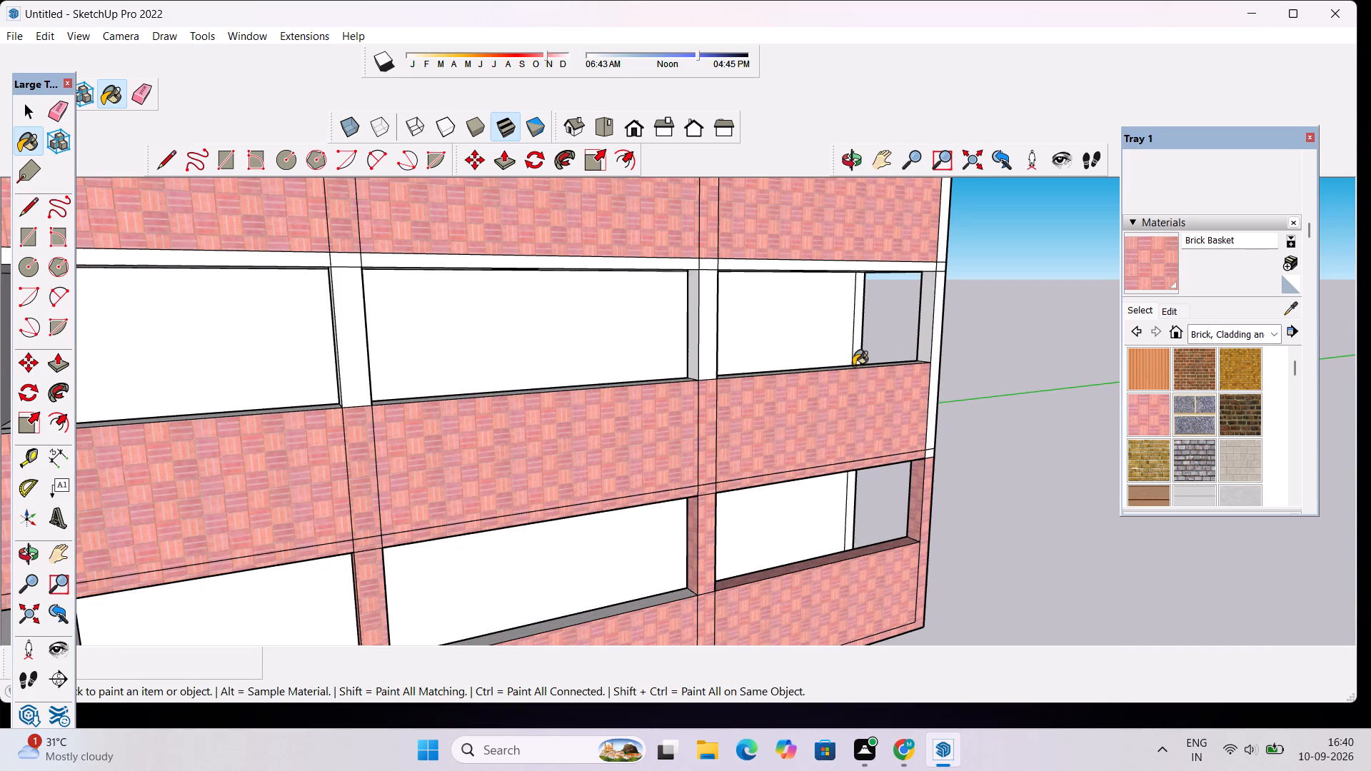
Paint the side facade's far corner column on the middle floor, the slab joint below and the top-floor corner strip with Brick Basket.
click(853, 366)
click(934, 347)
click(929, 339)
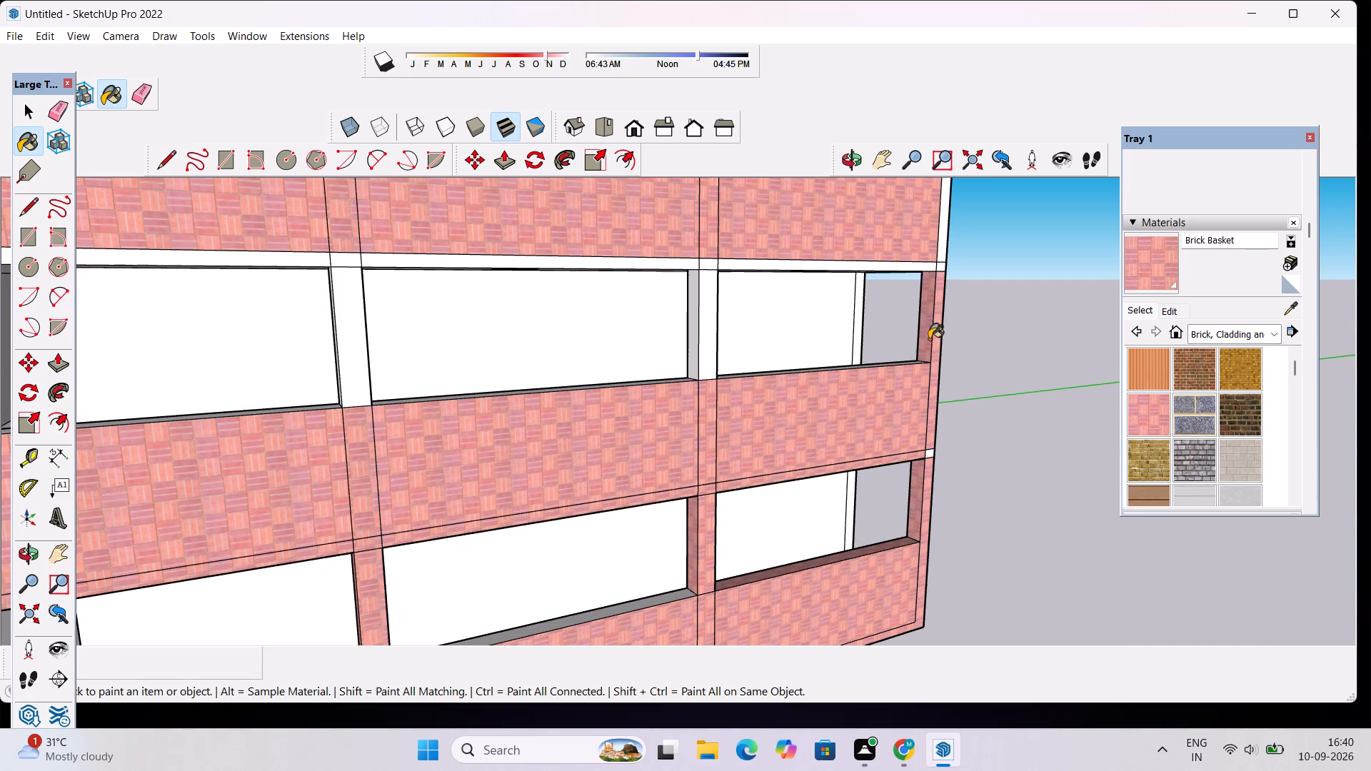
click(927, 454)
click(940, 242)
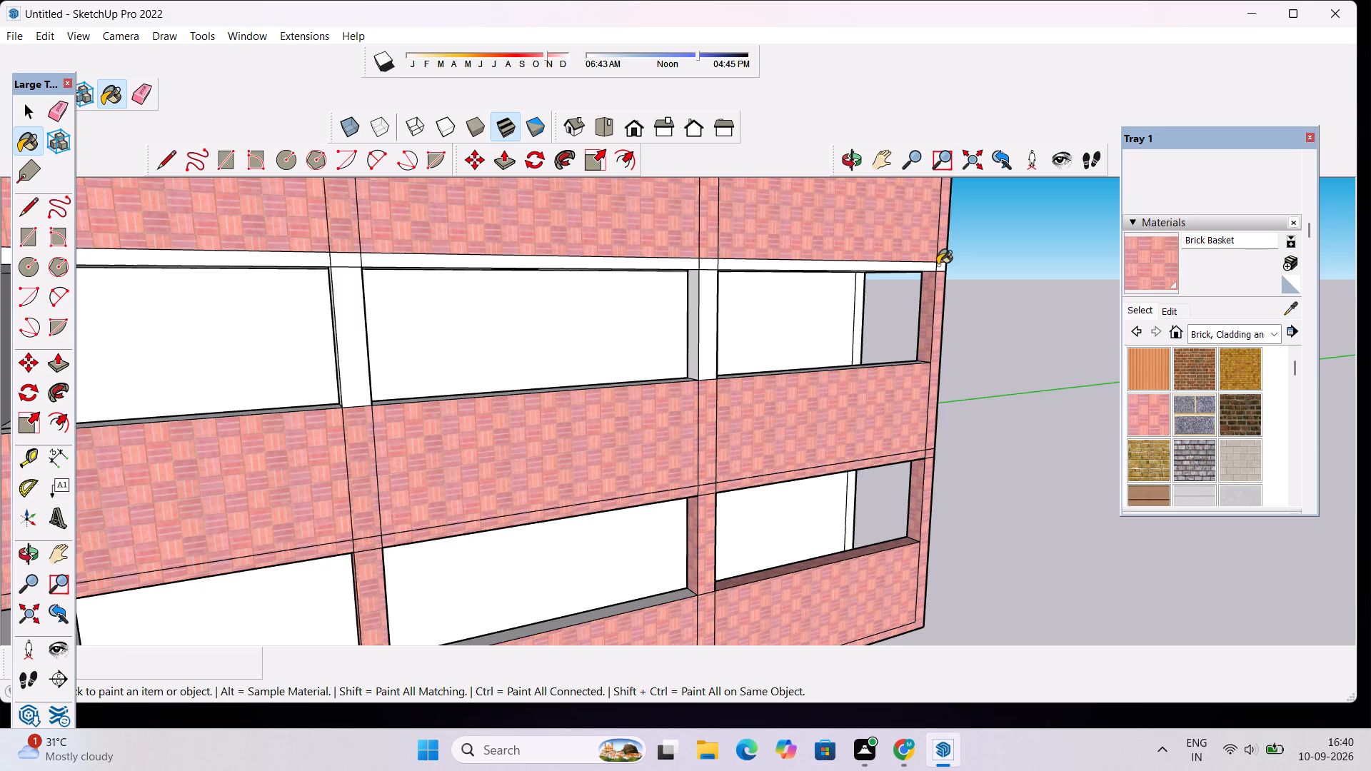
Paint the slab edge above the middle floor's last two bays and the far intermediate column below it with Brick Basket.
click(938, 265)
click(927, 271)
click(938, 270)
click(923, 265)
click(706, 263)
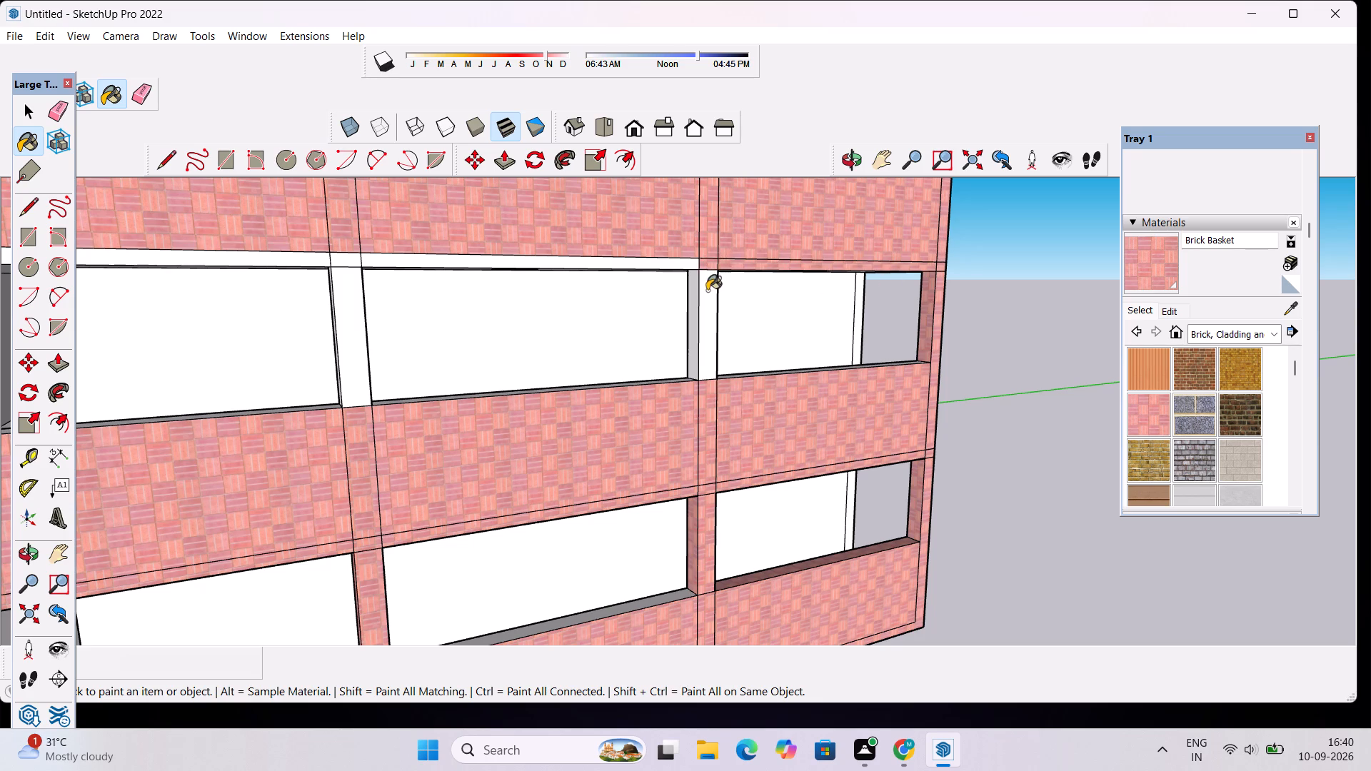
click(707, 293)
click(682, 267)
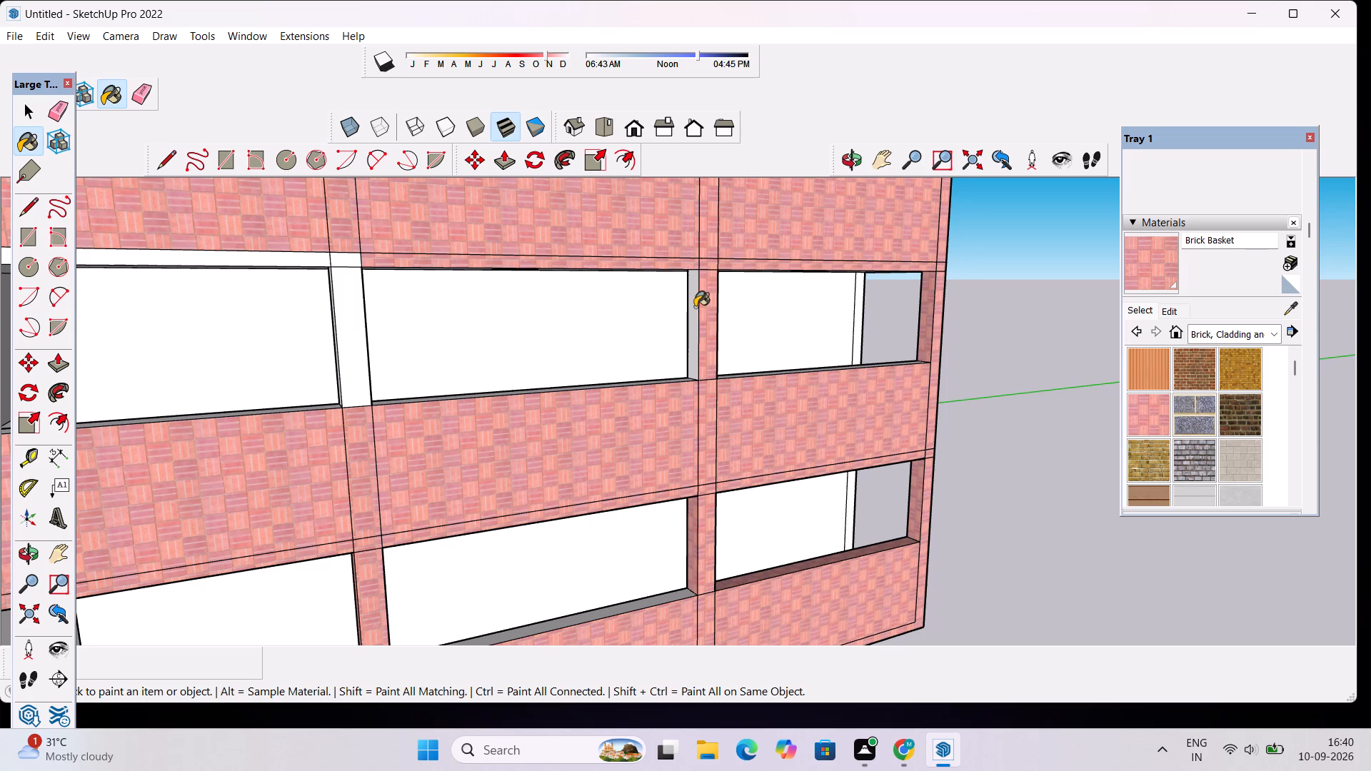
click(695, 307)
Paint the middle floor's near intermediate column on both visible faces and the slab edge above the first bay with Brick Basket.
scroll(833, 365, down, 8)
scroll(621, 353, up, 2)
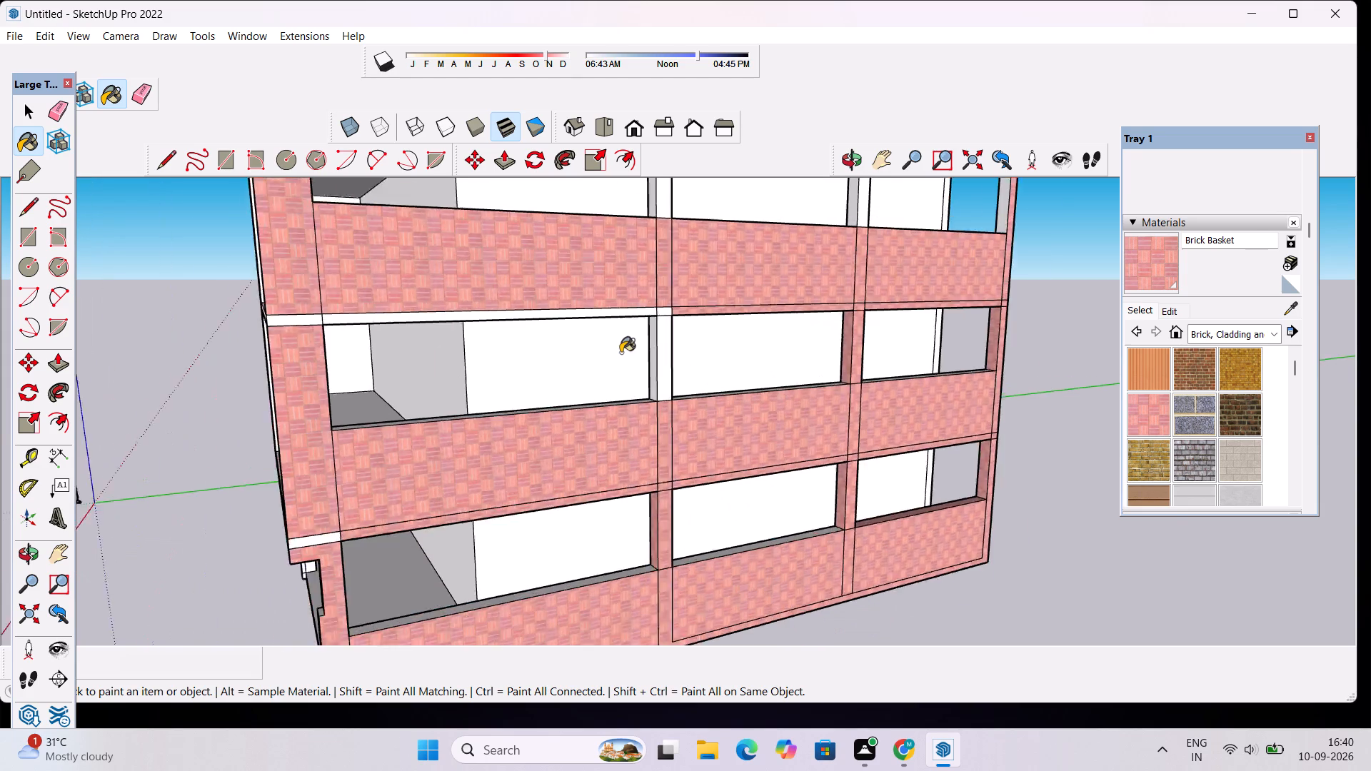
scroll(621, 353, up, 7)
click(691, 289)
click(668, 288)
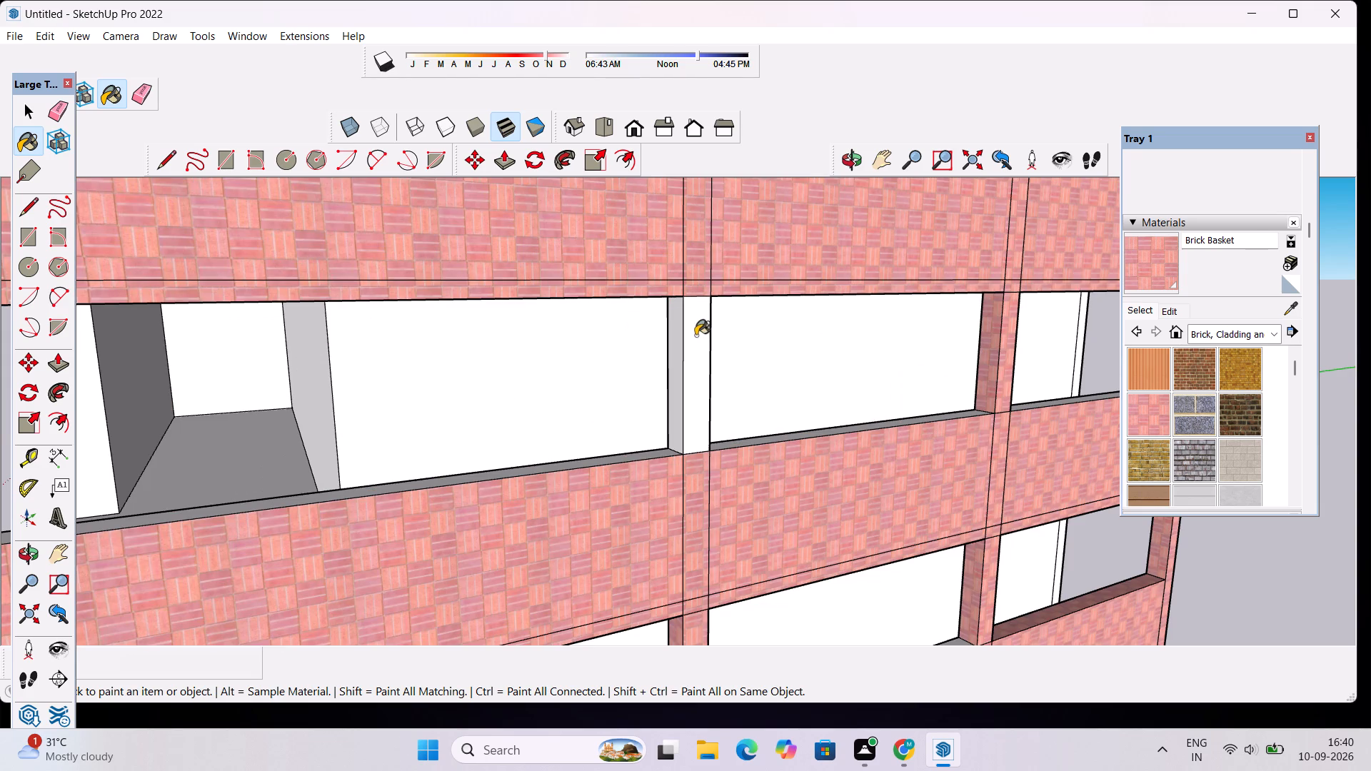
click(695, 336)
click(663, 347)
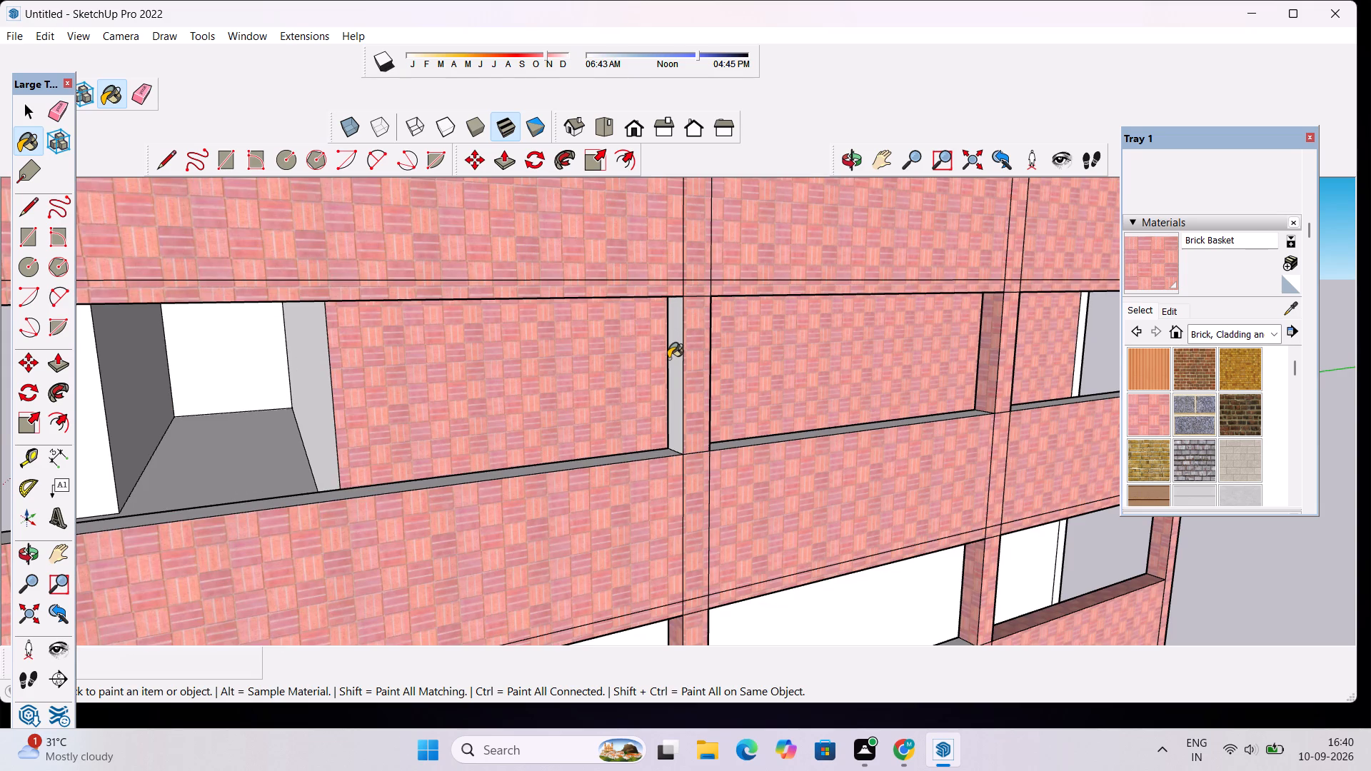
key(ctrl+z)
click(672, 353)
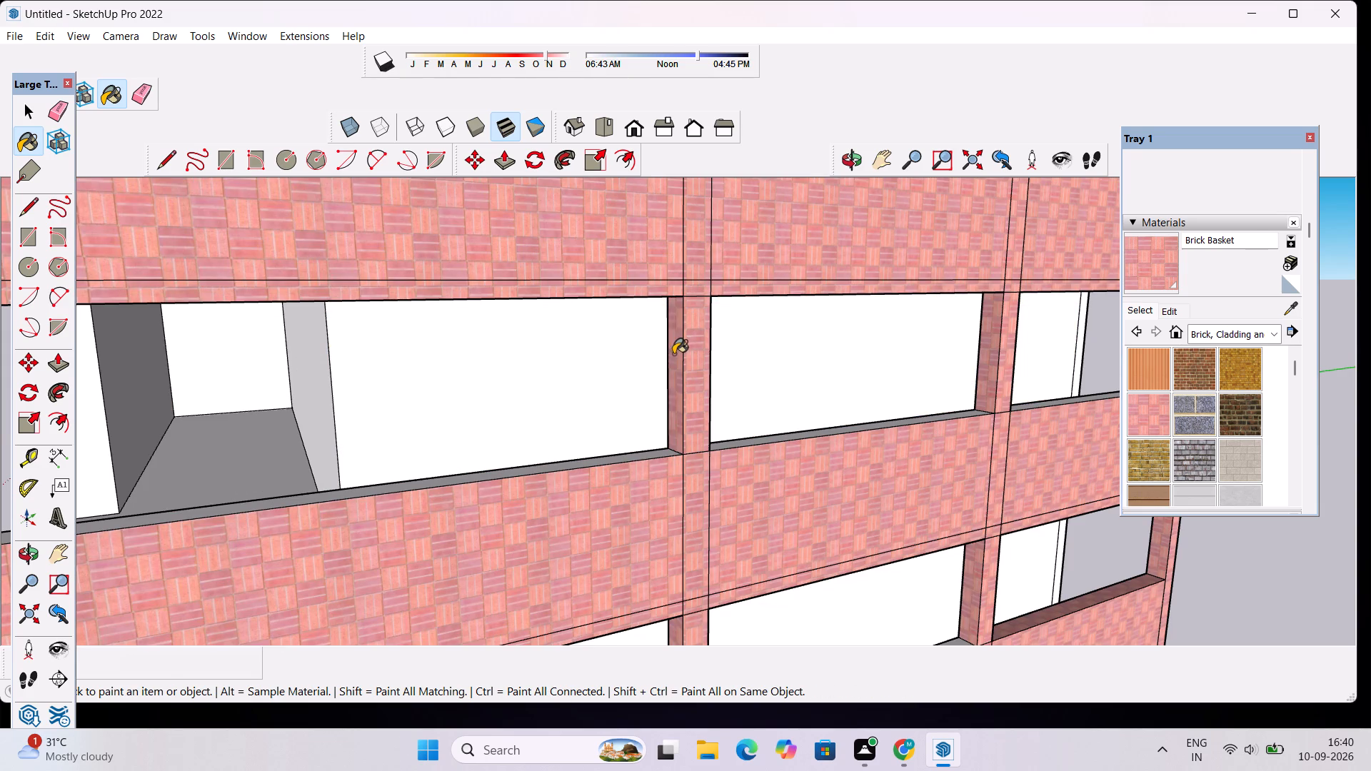
Paint the sill tops of the side facade's middle-floor middle and first bays with Brick Basket.
scroll(673, 354, down, 3)
scroll(718, 418, up, 7)
click(733, 425)
scroll(740, 412, down, 3)
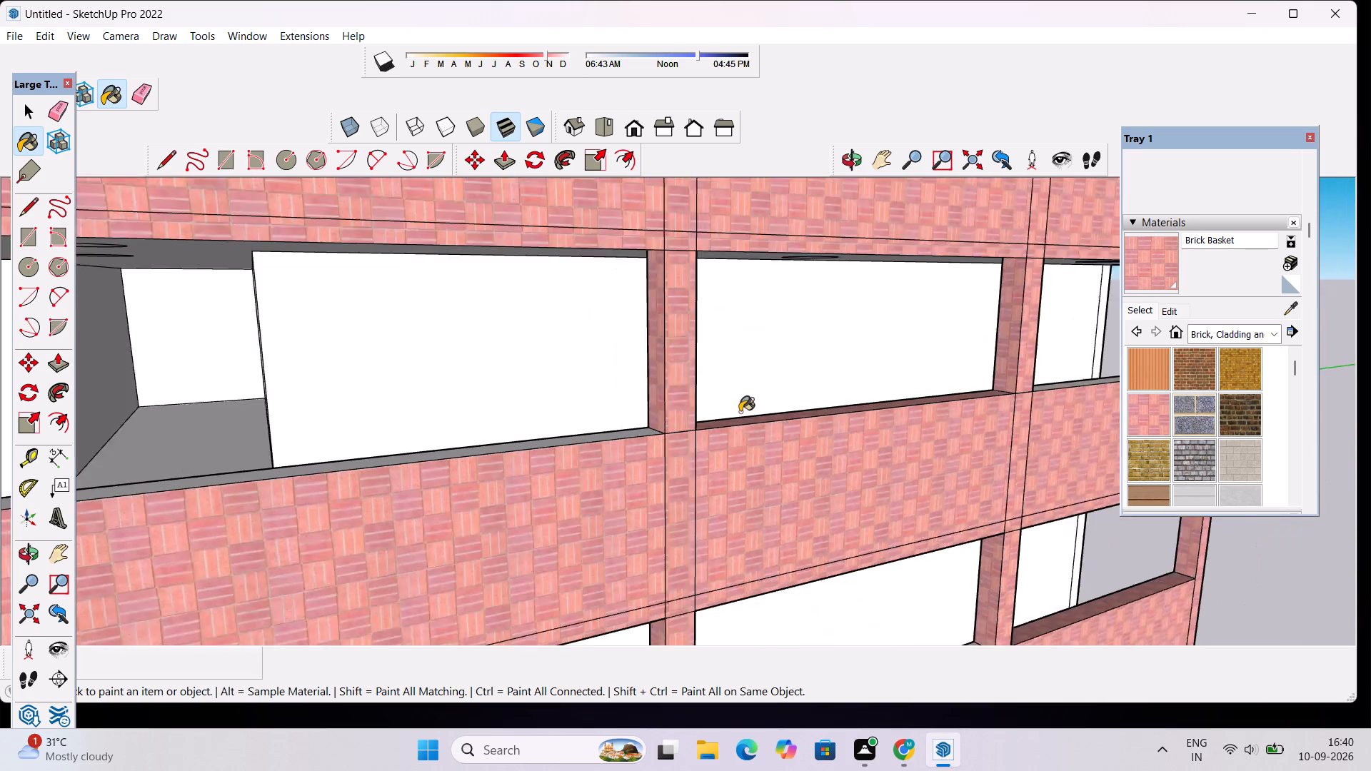
scroll(740, 412, down, 5)
scroll(694, 412, up, 5)
click(683, 431)
Paint the sill tops of the side facade's ground-floor middle and first bays with Brick Basket.
scroll(702, 396, down, 7)
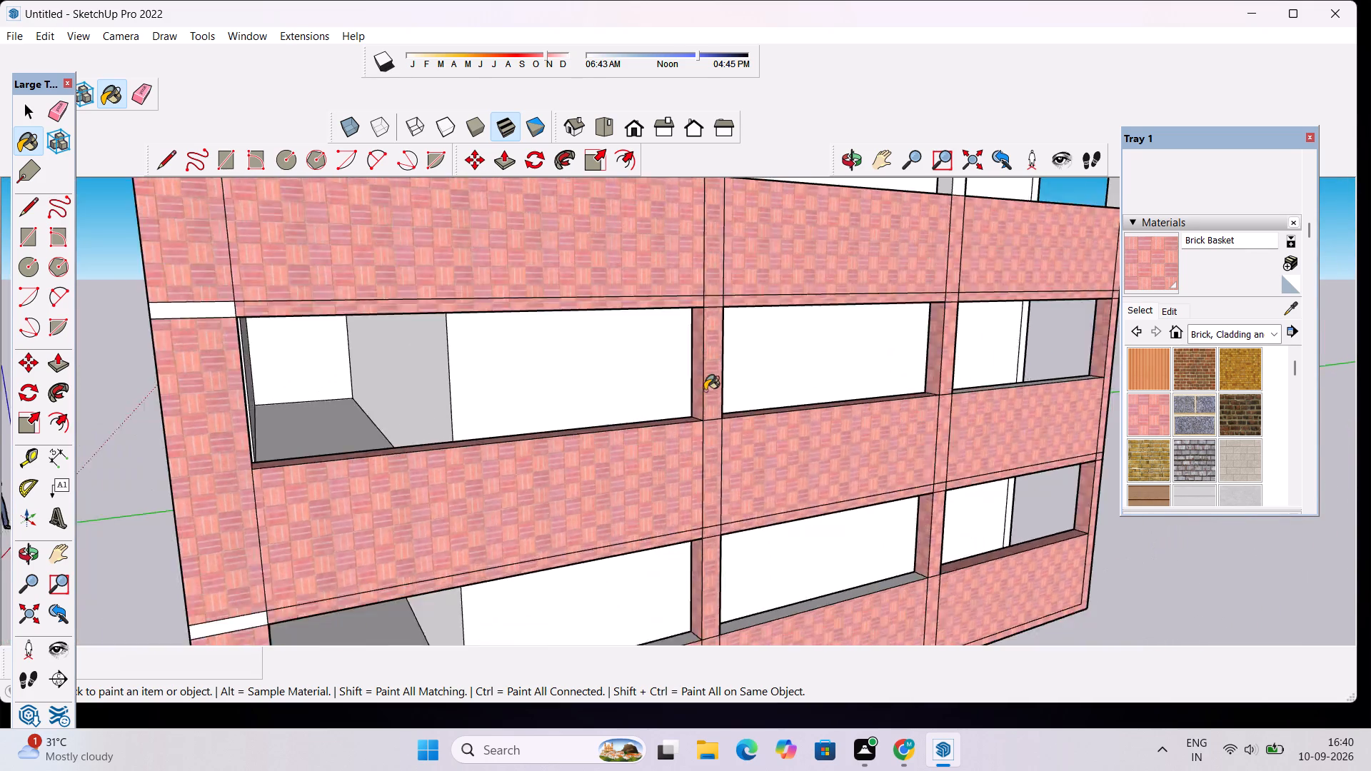
scroll(705, 390, down, 3)
scroll(845, 570, up, 3)
scroll(823, 505, up, 8)
click(825, 477)
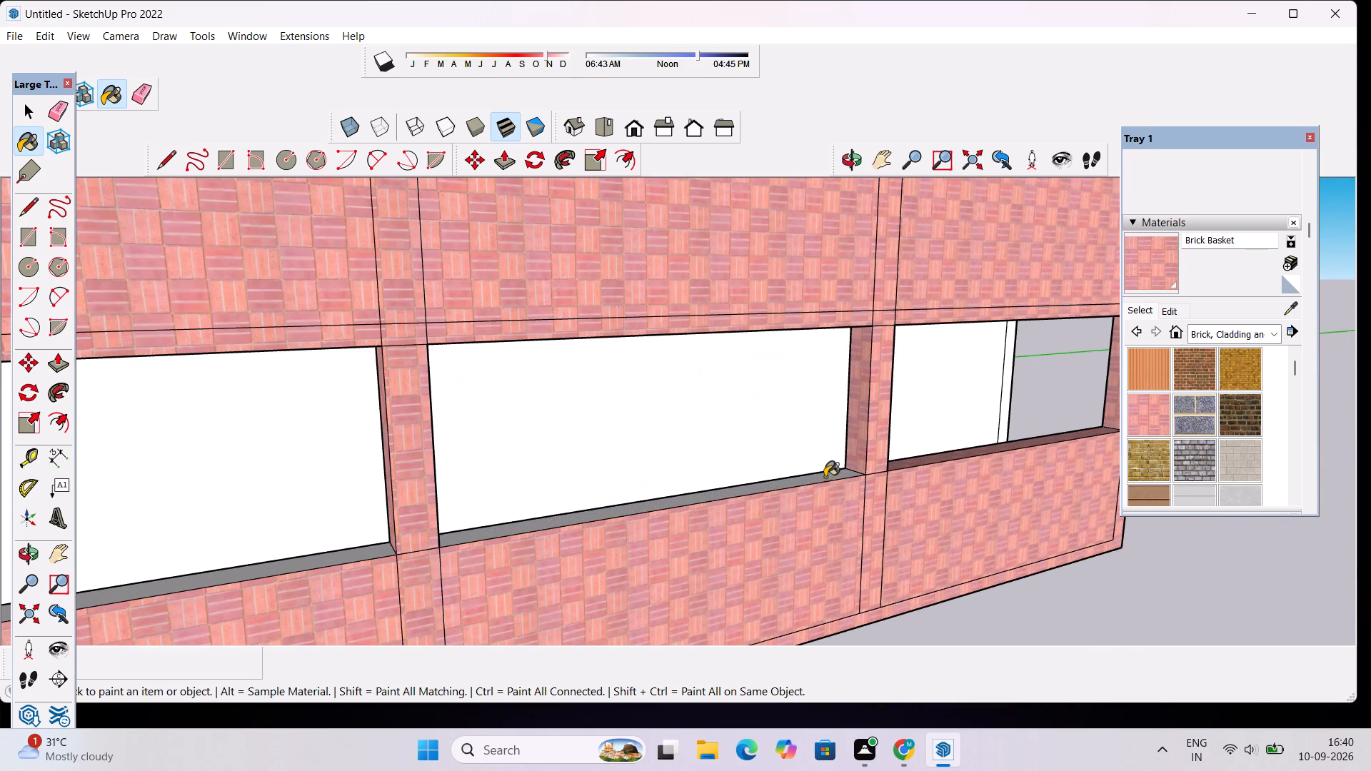
scroll(747, 515, down, 10)
scroll(556, 535, up, 8)
click(555, 542)
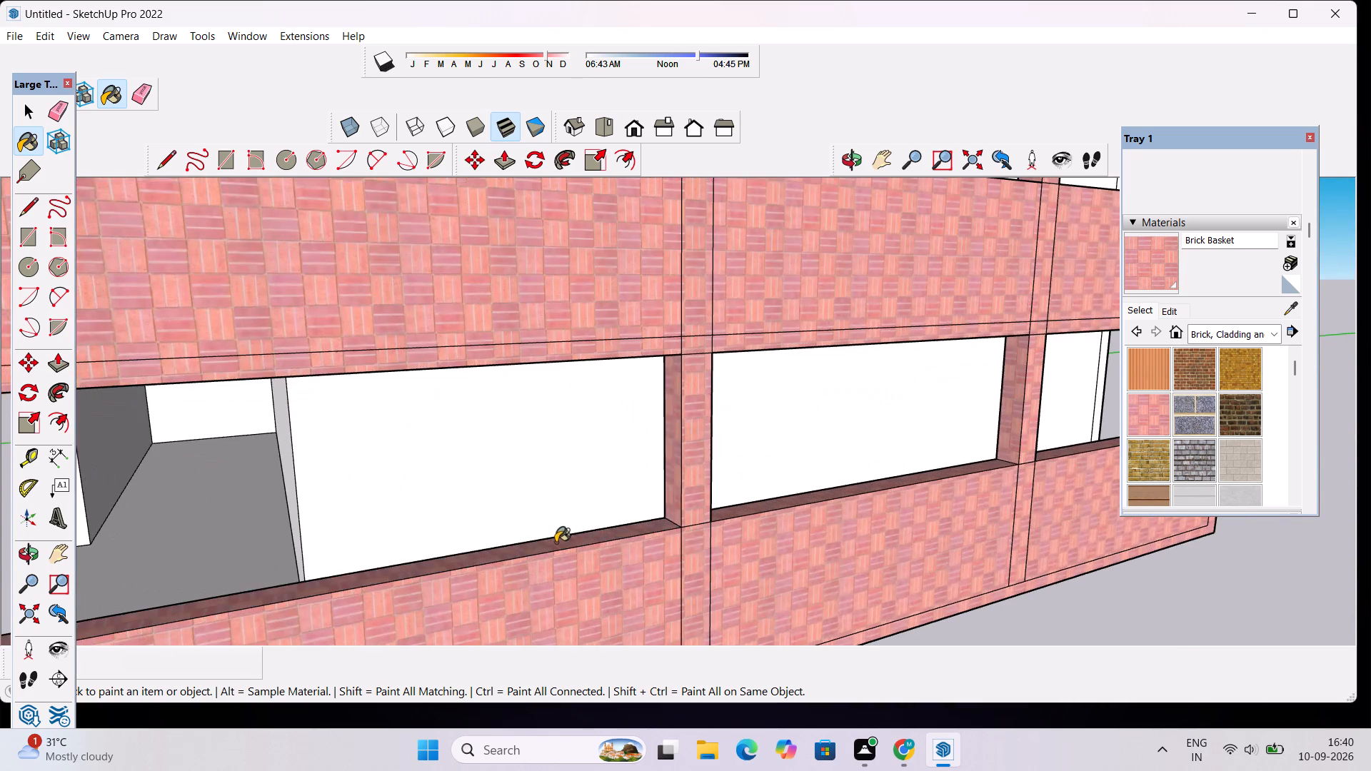
Paint the near corner column's inner side facing the window opening on the ground, middle and top floors with Brick Basket.
scroll(556, 547, down, 8)
scroll(296, 515, up, 6)
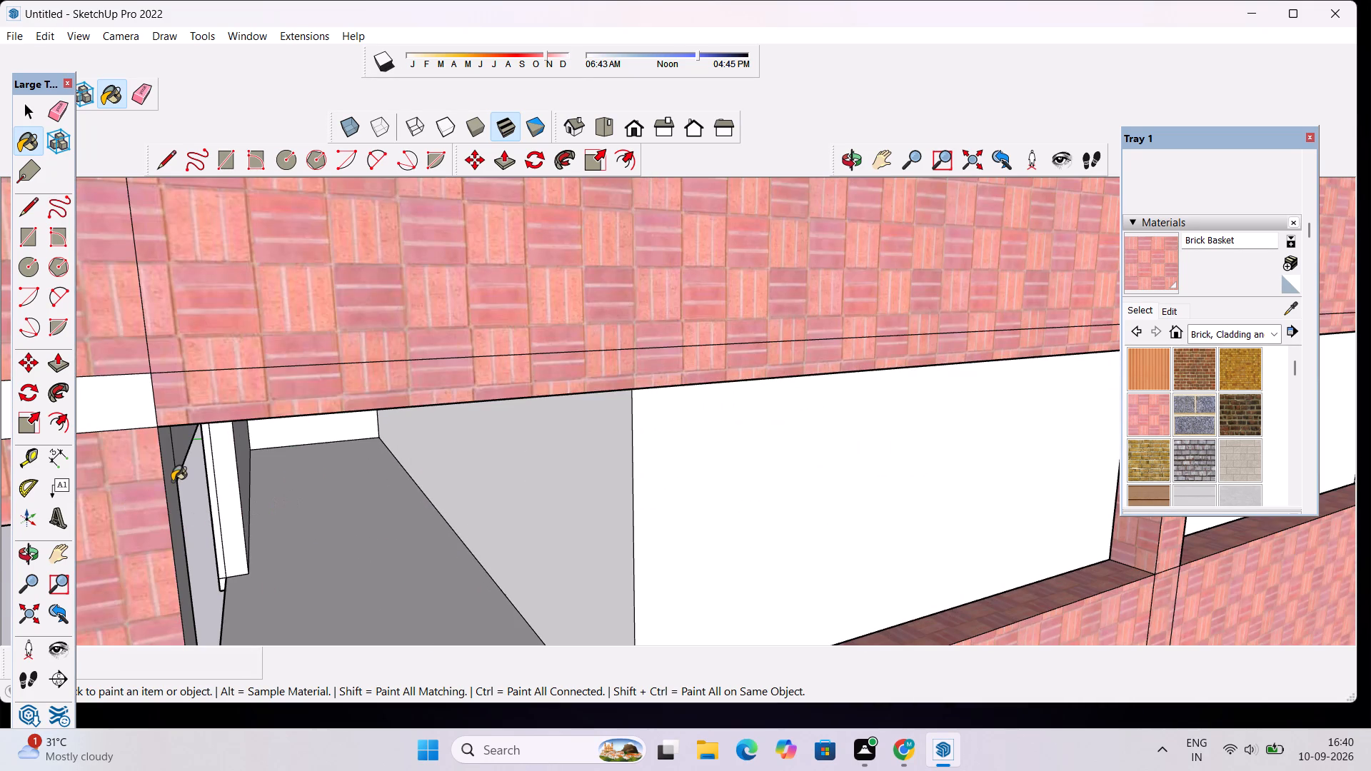
click(172, 481)
scroll(172, 481, down, 16)
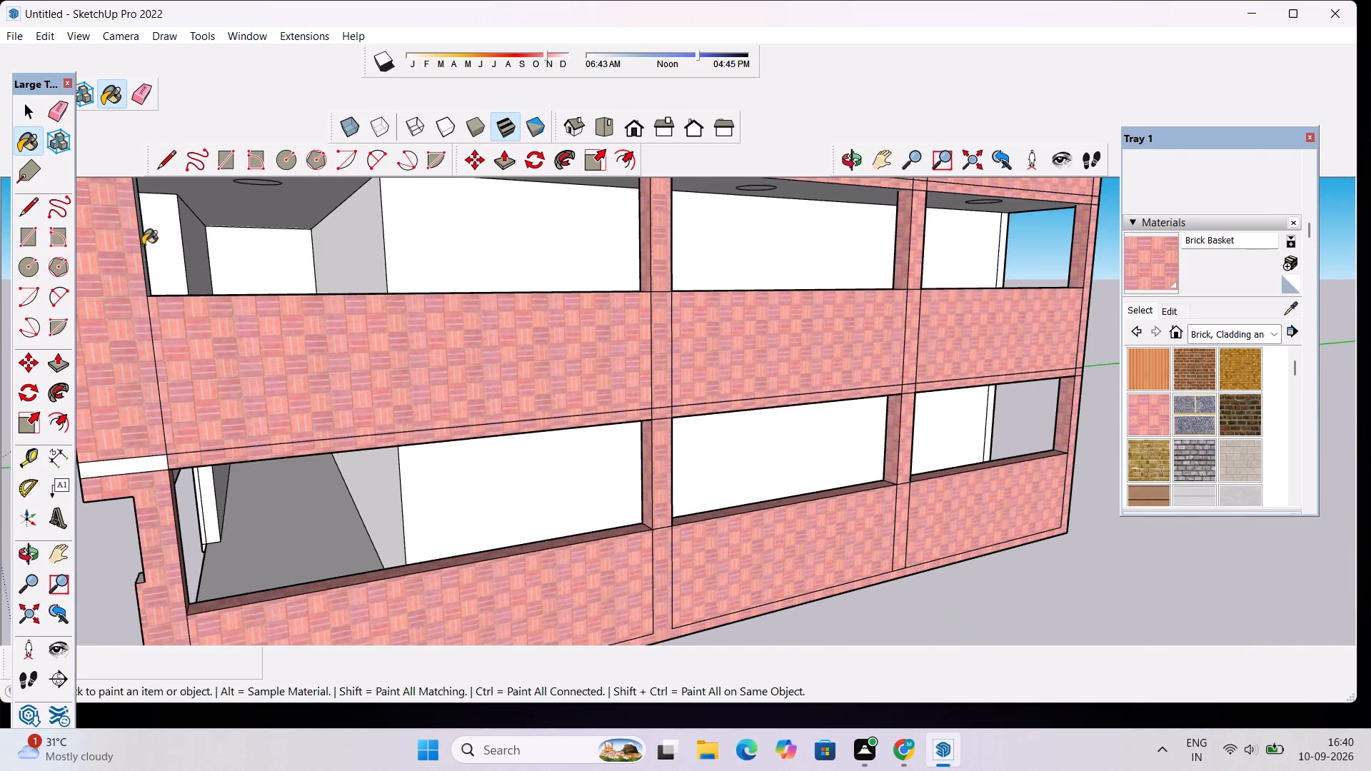
scroll(143, 245, up, 10)
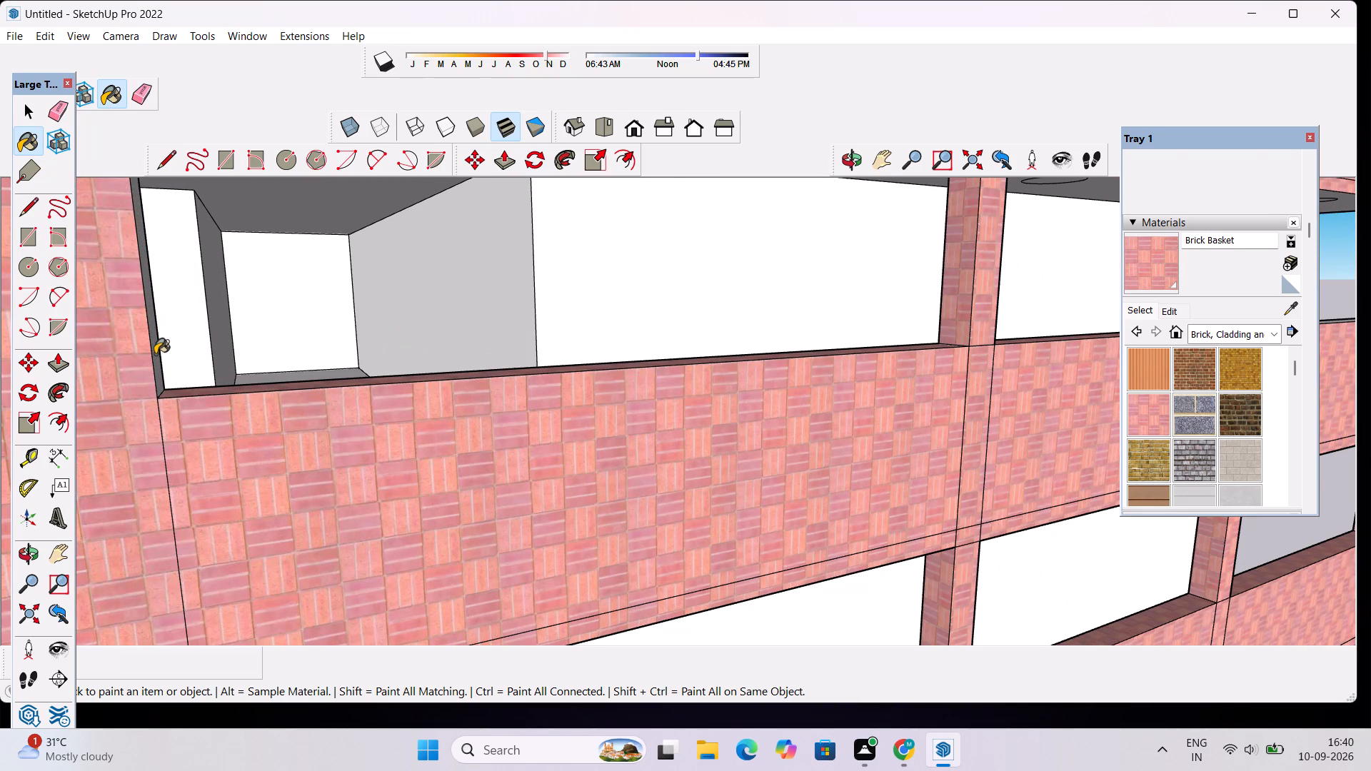
click(155, 354)
scroll(155, 357, down, 20)
scroll(155, 357, down, 2)
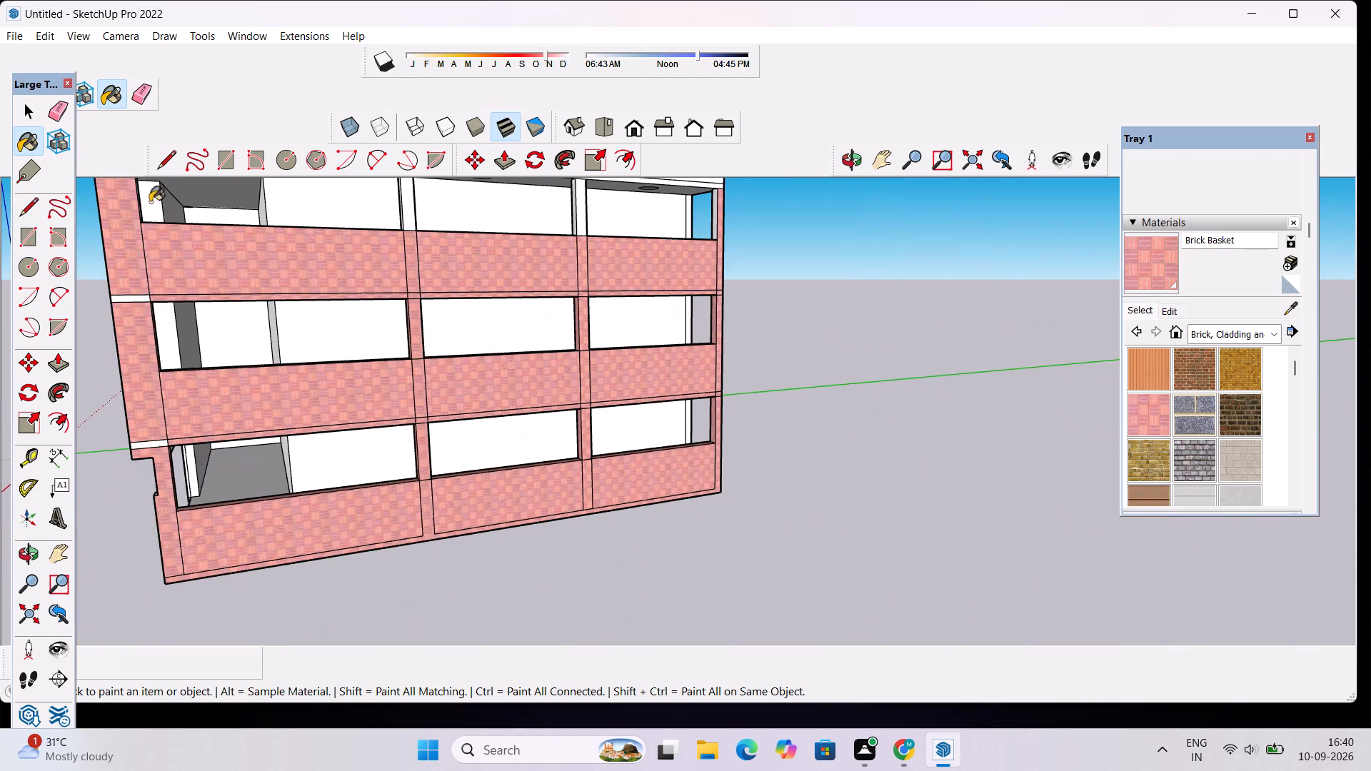
scroll(150, 202, up, 12)
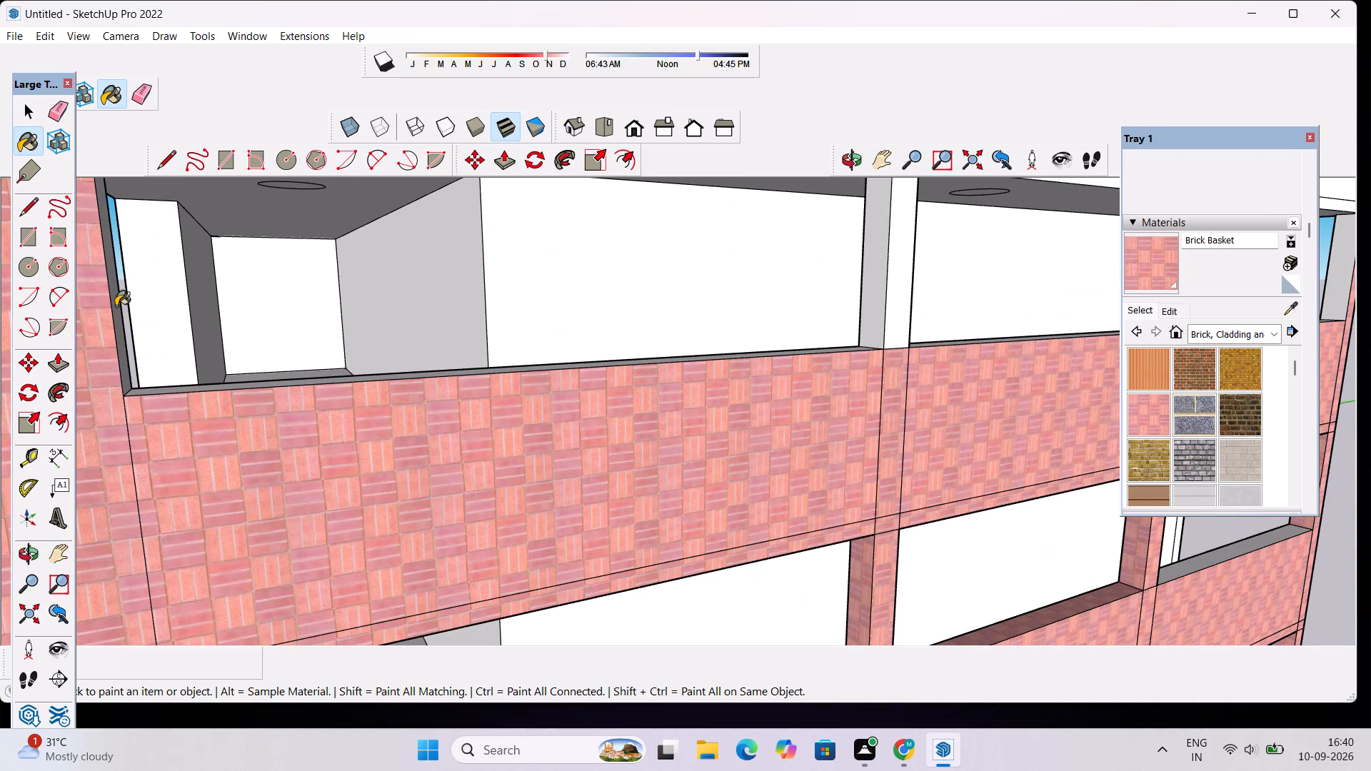
click(114, 307)
Paint the top floor's near intermediate column and the sill tops of the bays on either side with Brick Basket.
click(880, 313)
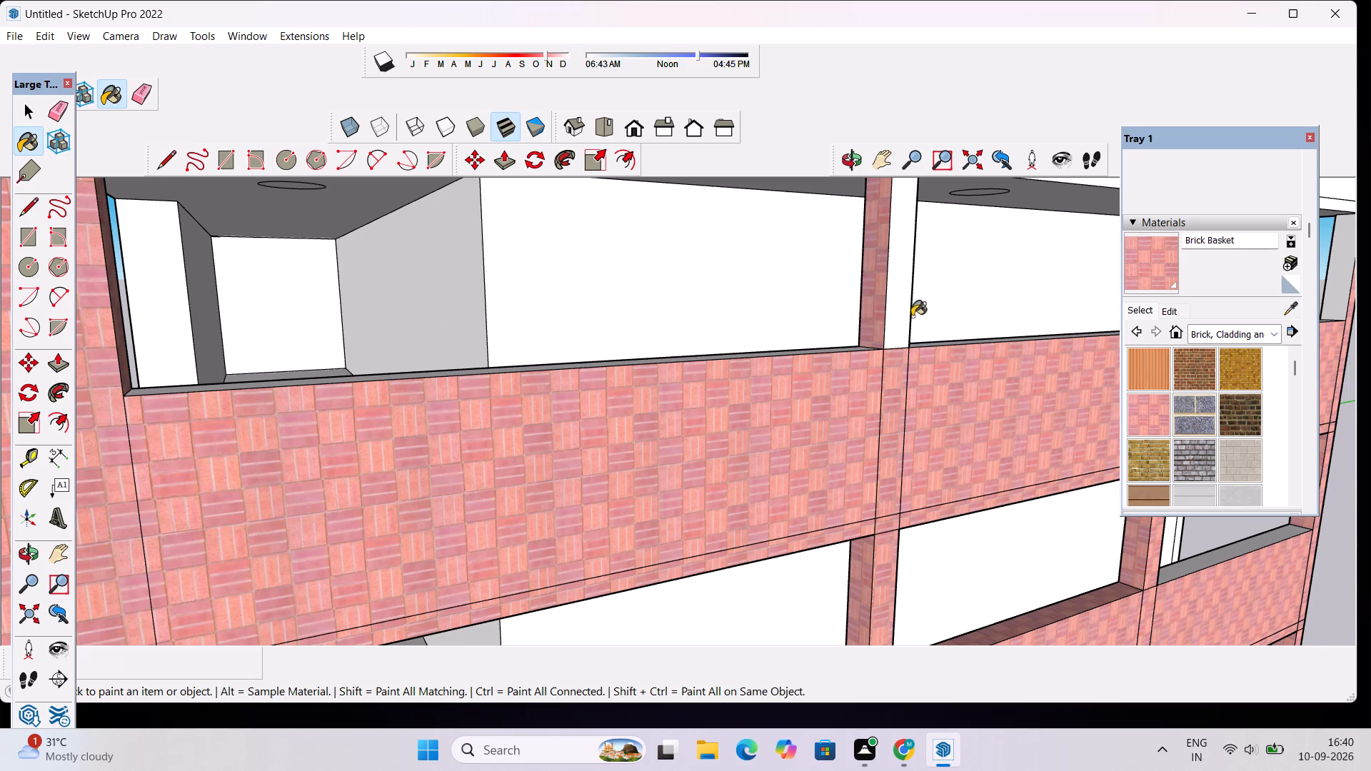
click(897, 320)
click(843, 353)
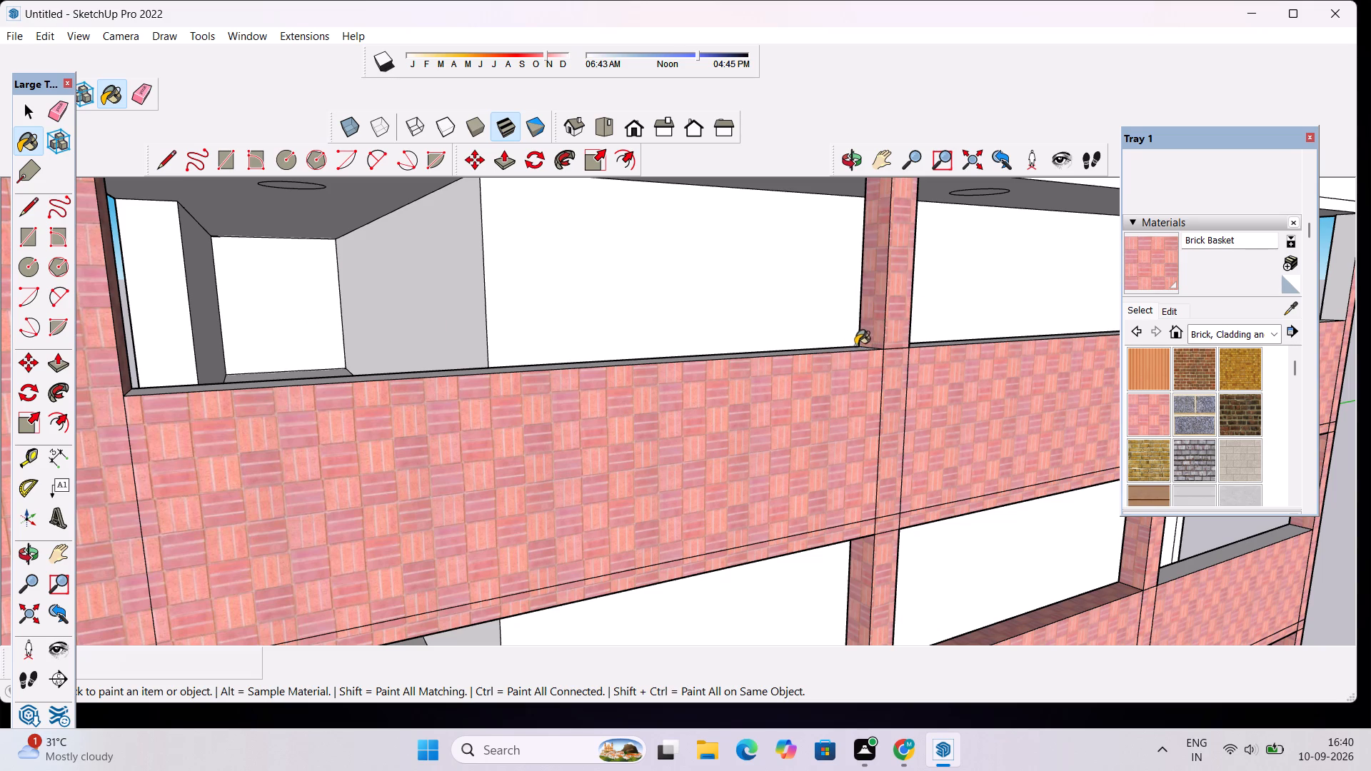
click(853, 350)
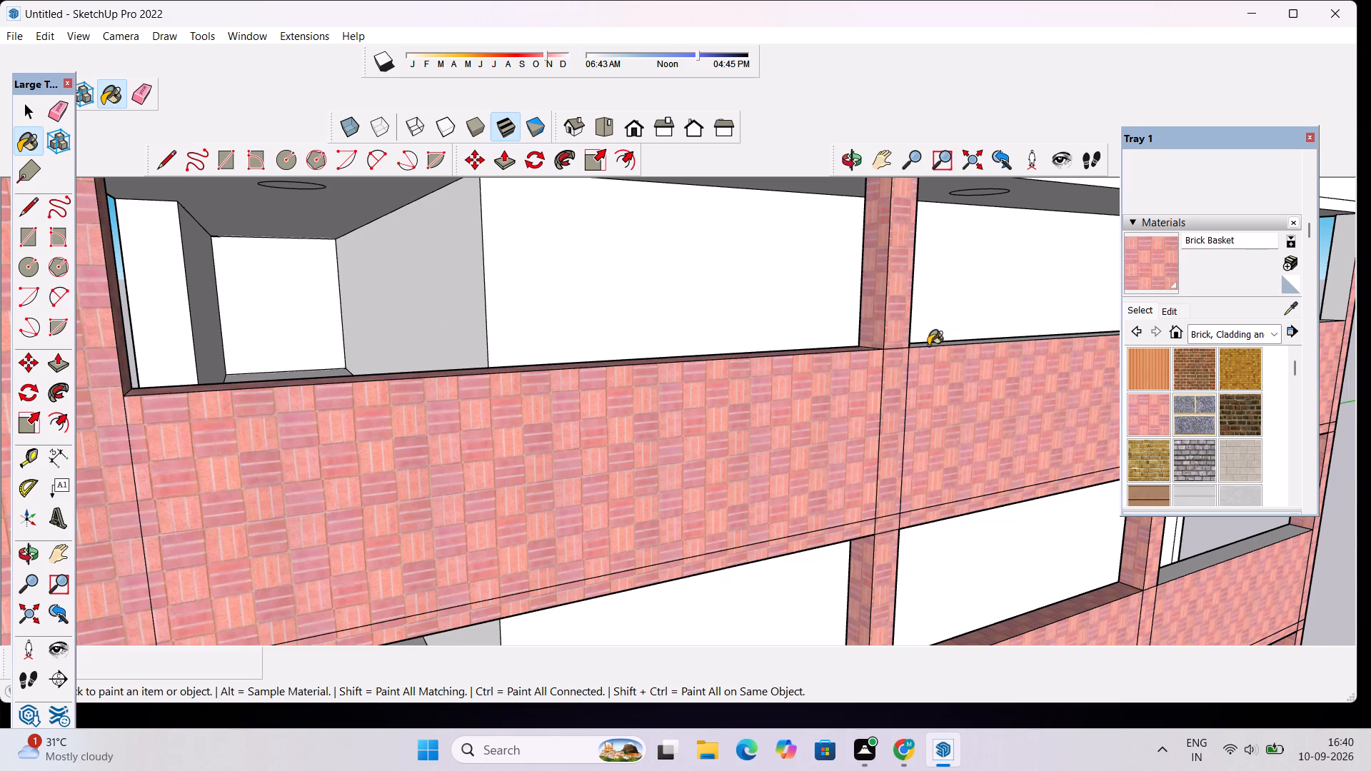
click(928, 346)
scroll(935, 348, up, 11)
click(938, 338)
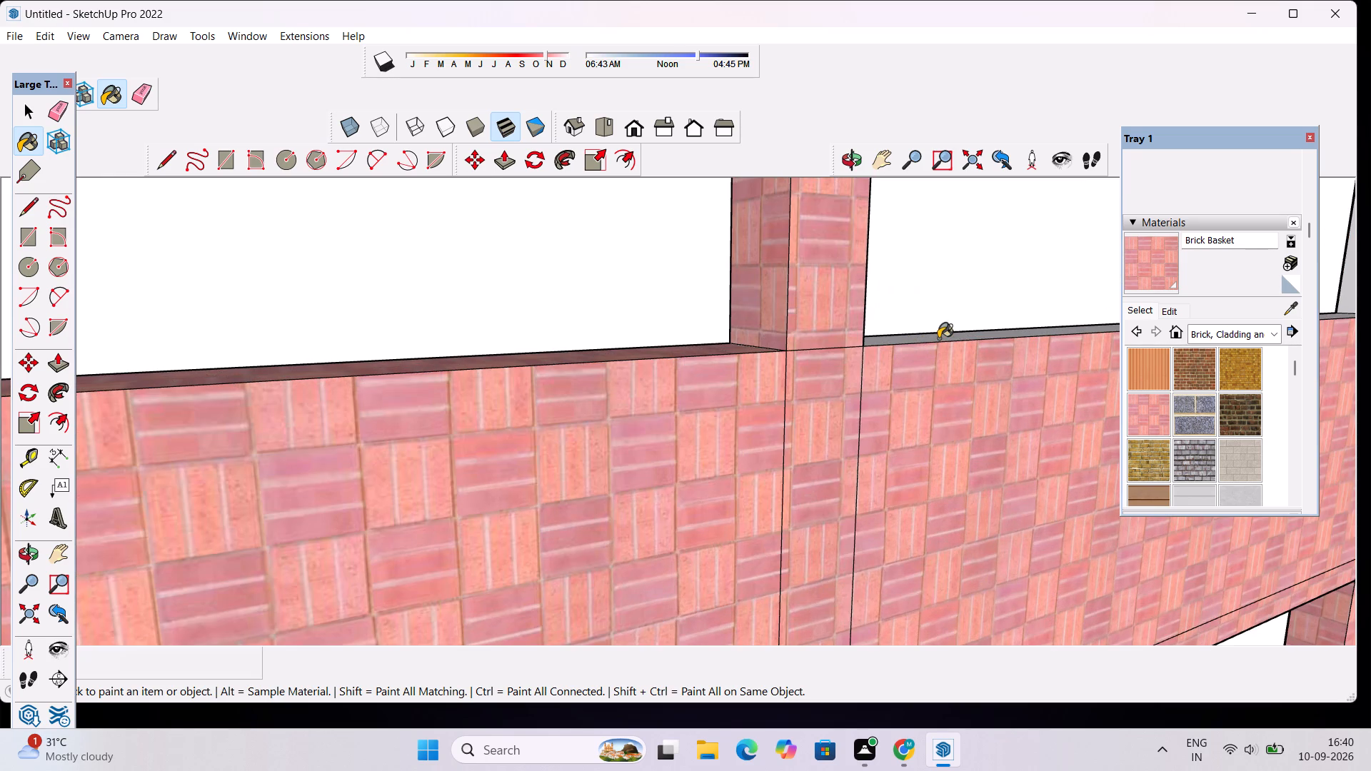
Paint the front face and inner side of the top floor's far intermediate column with Brick Basket.
scroll(935, 343, down, 20)
scroll(935, 343, down, 4)
scroll(1055, 340, up, 6)
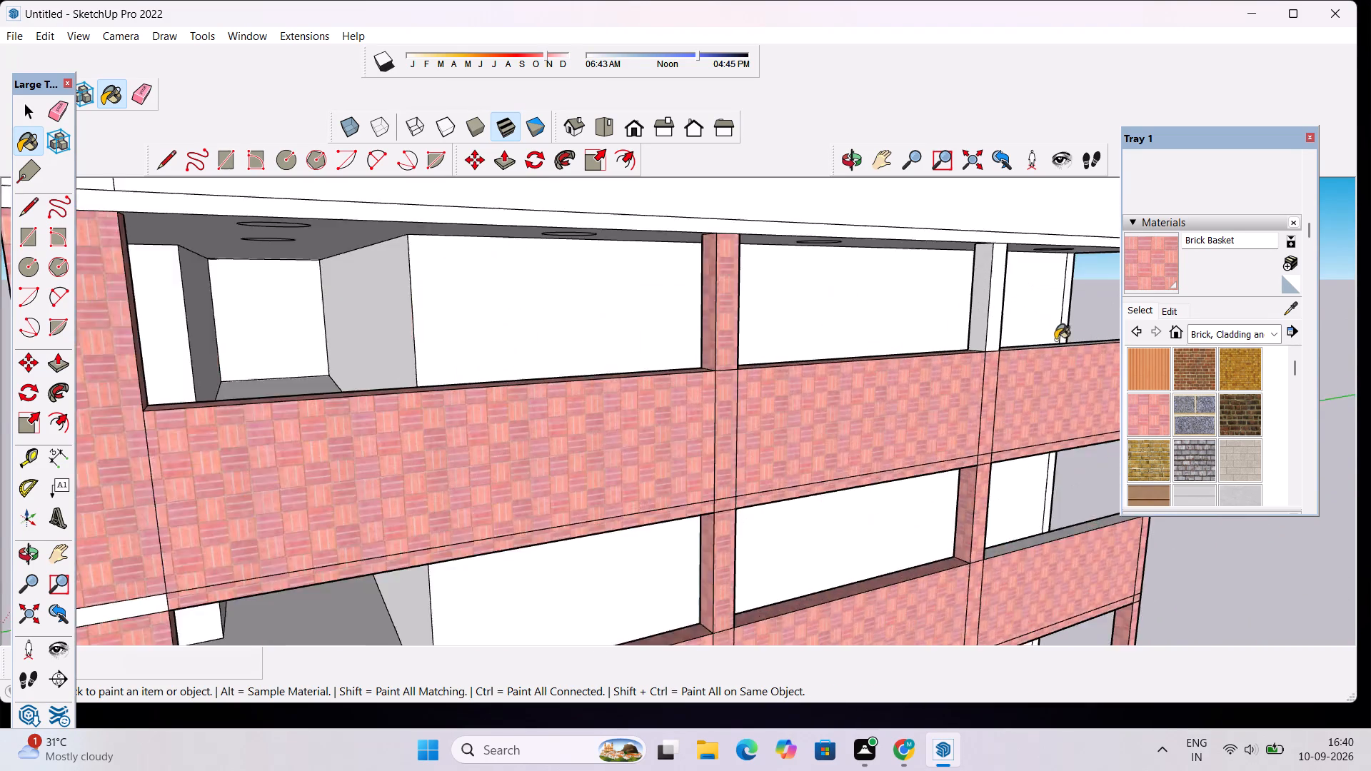
scroll(1055, 340, up, 6)
scroll(823, 303, down, 15)
scroll(828, 293, up, 9)
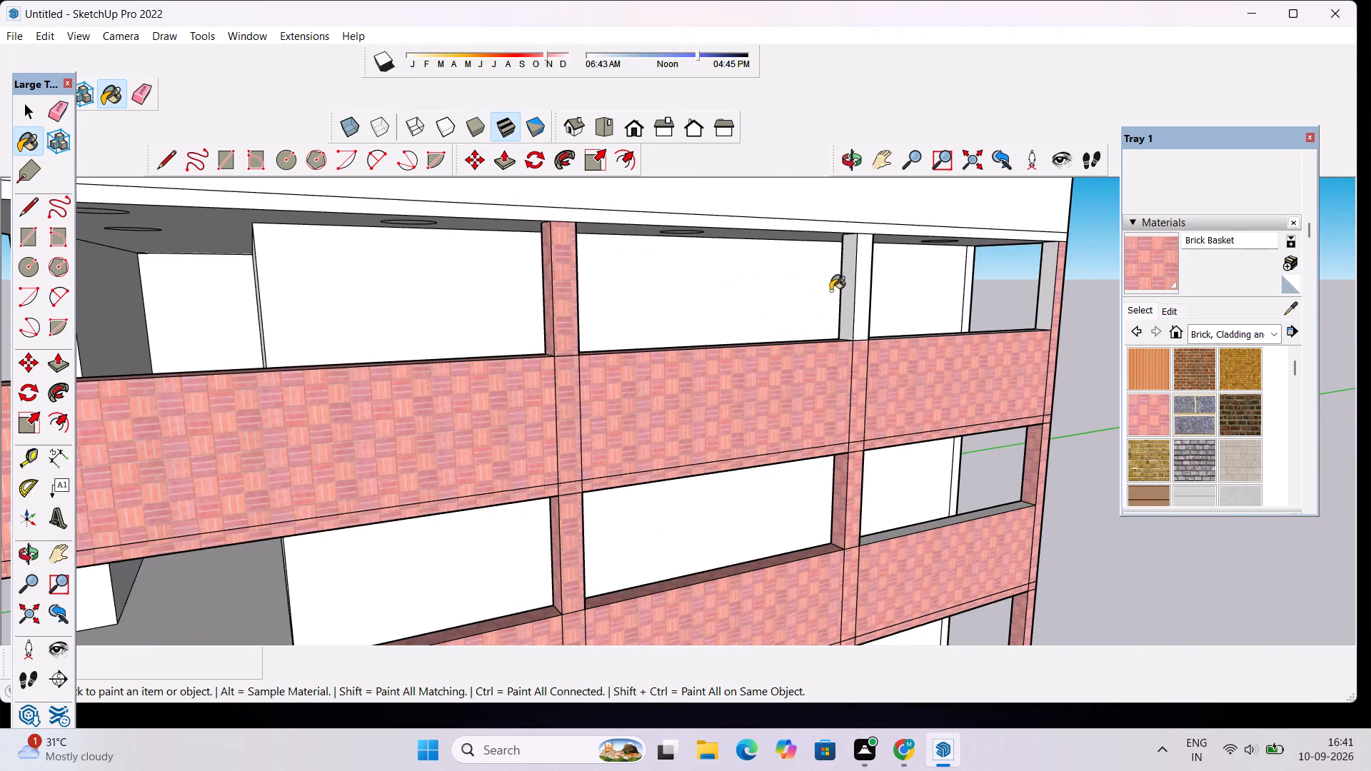
click(860, 291)
click(863, 311)
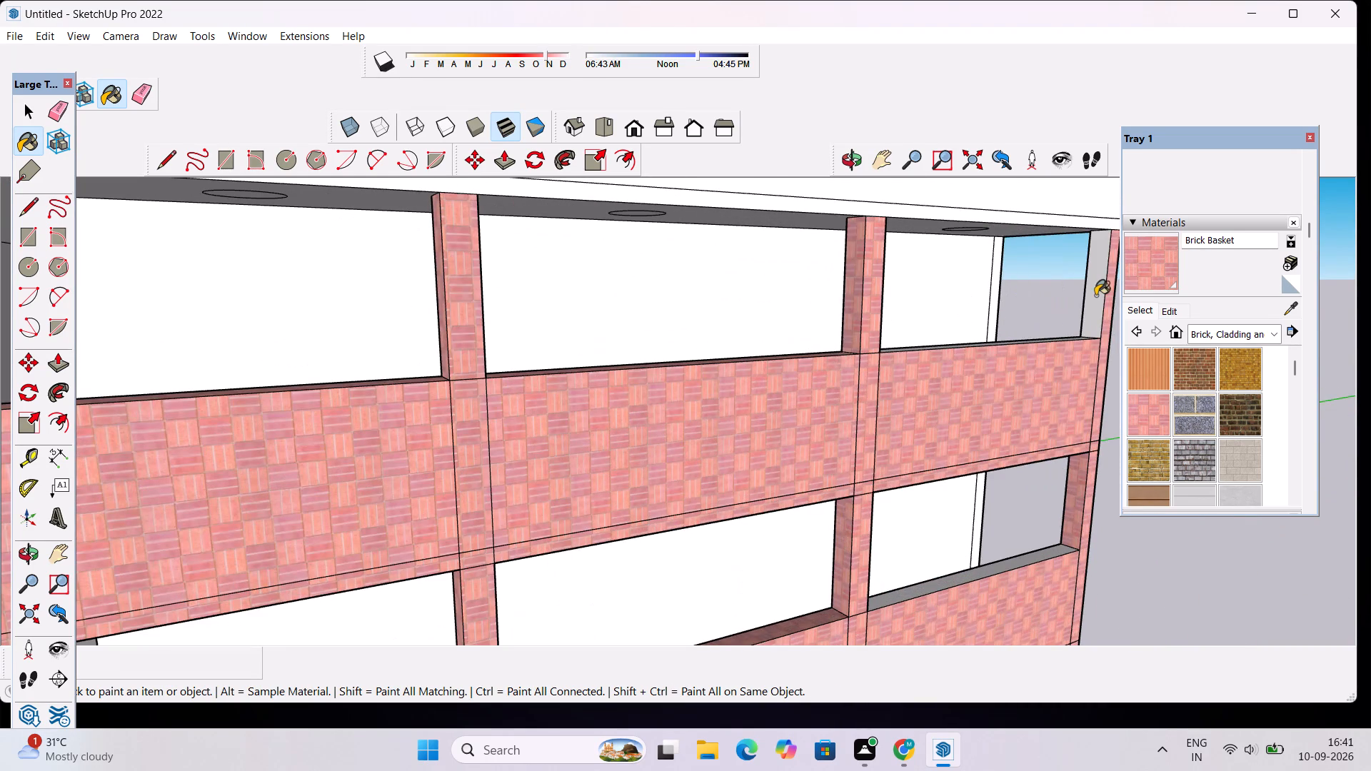
Paint the inner side of the side facade's far corner column on the top floor with Brick Basket.
click(1095, 296)
Review the whole front facade and browse the Patterns material collection for an accent finish.
click(850, 161)
drag(628, 256, 843, 223)
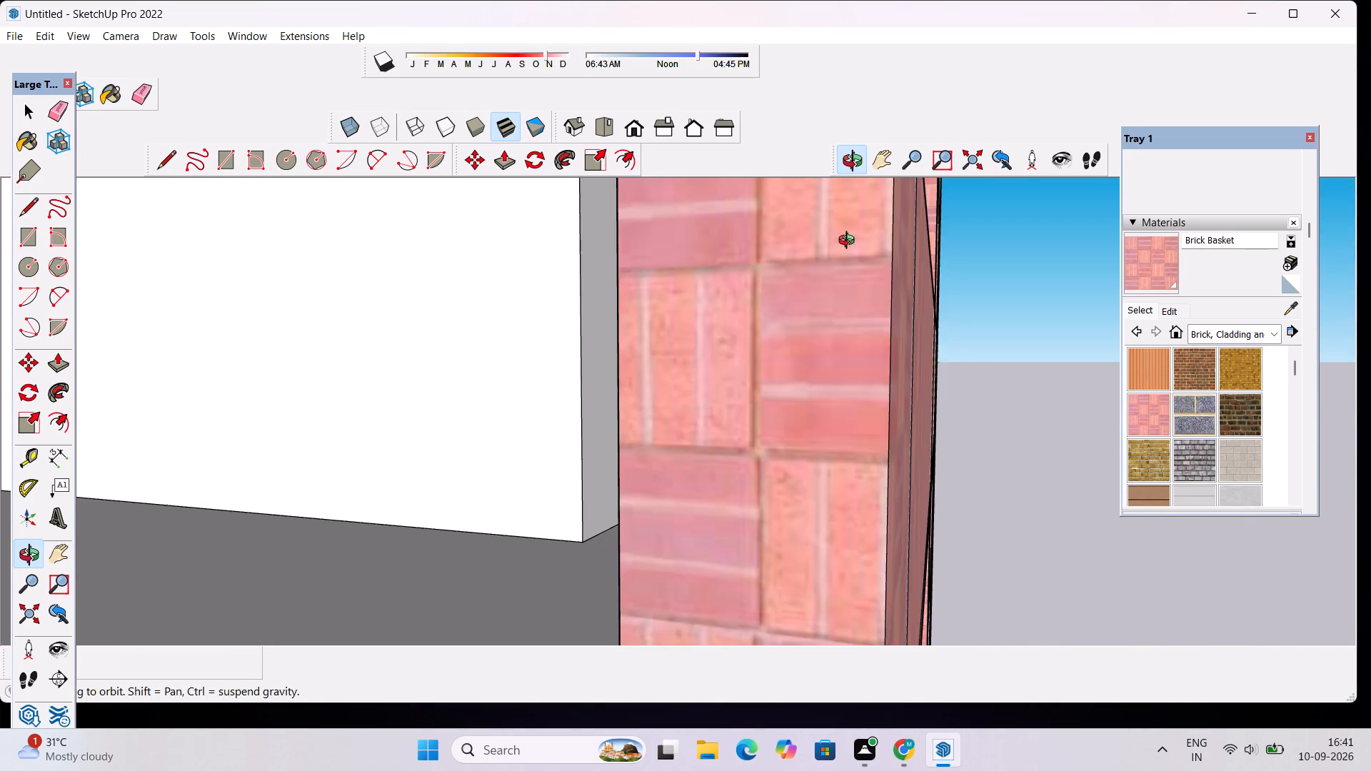
scroll(850, 243, down, 18)
drag(815, 253, 822, 294)
scroll(823, 293, down, 11)
drag(786, 296, 822, 302)
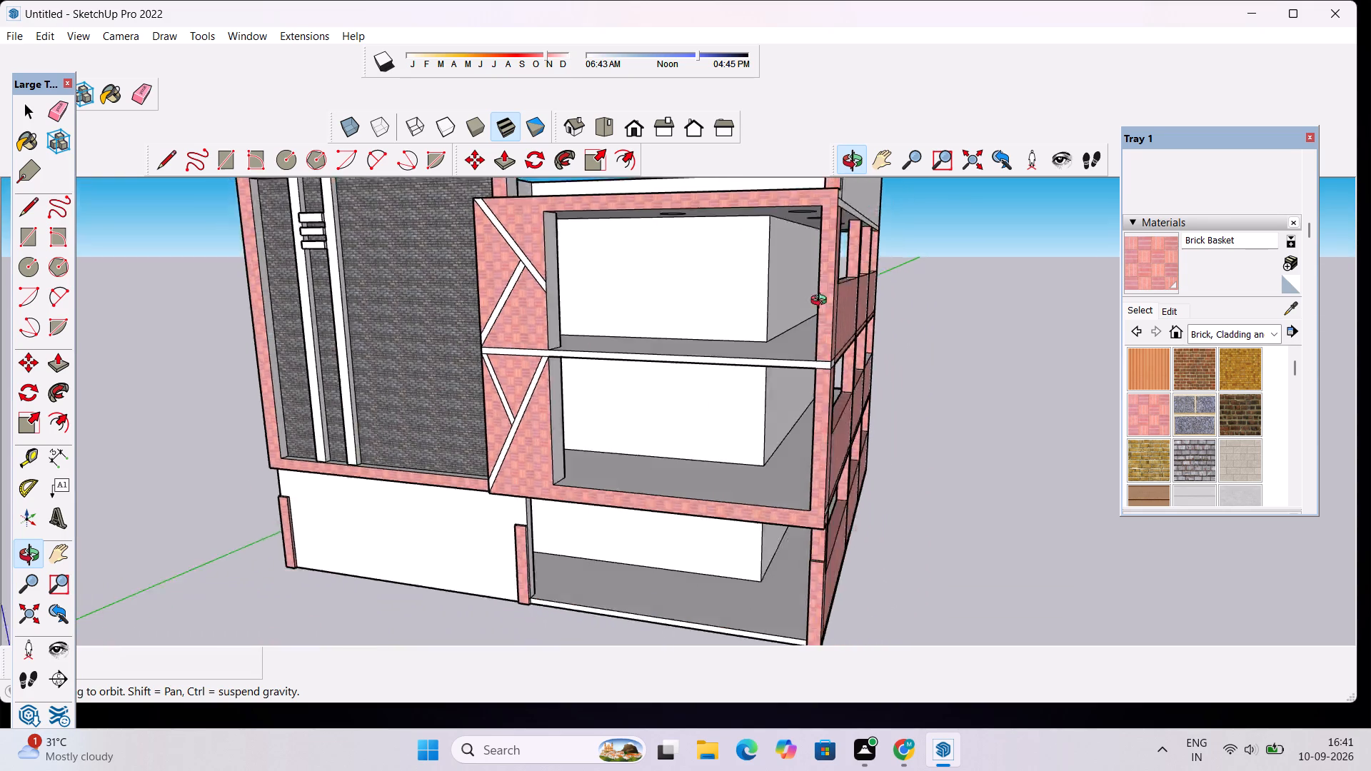
drag(822, 302, 847, 303)
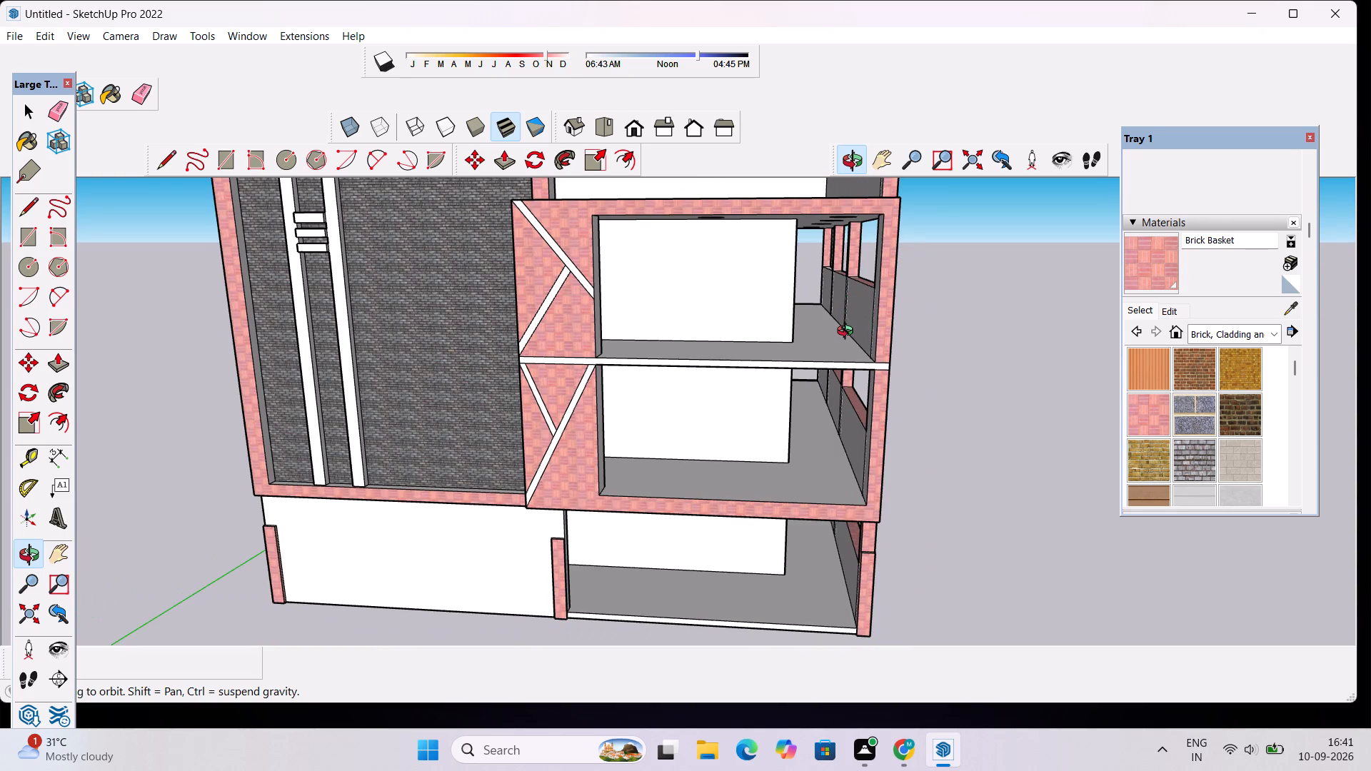
scroll(848, 333, down, 6)
drag(734, 390, 774, 368)
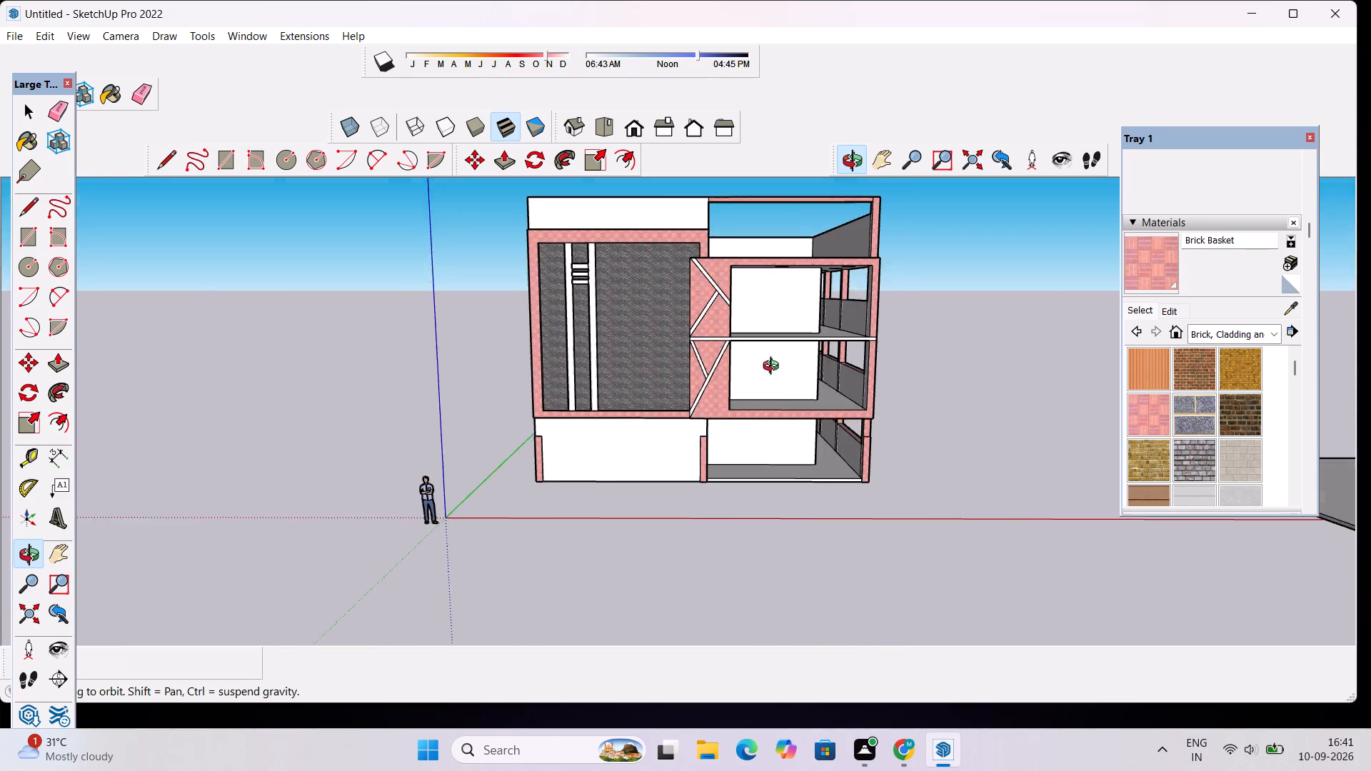
drag(774, 368, 787, 336)
scroll(908, 343, up, 5)
scroll(829, 356, down, 4)
drag(907, 328, 814, 390)
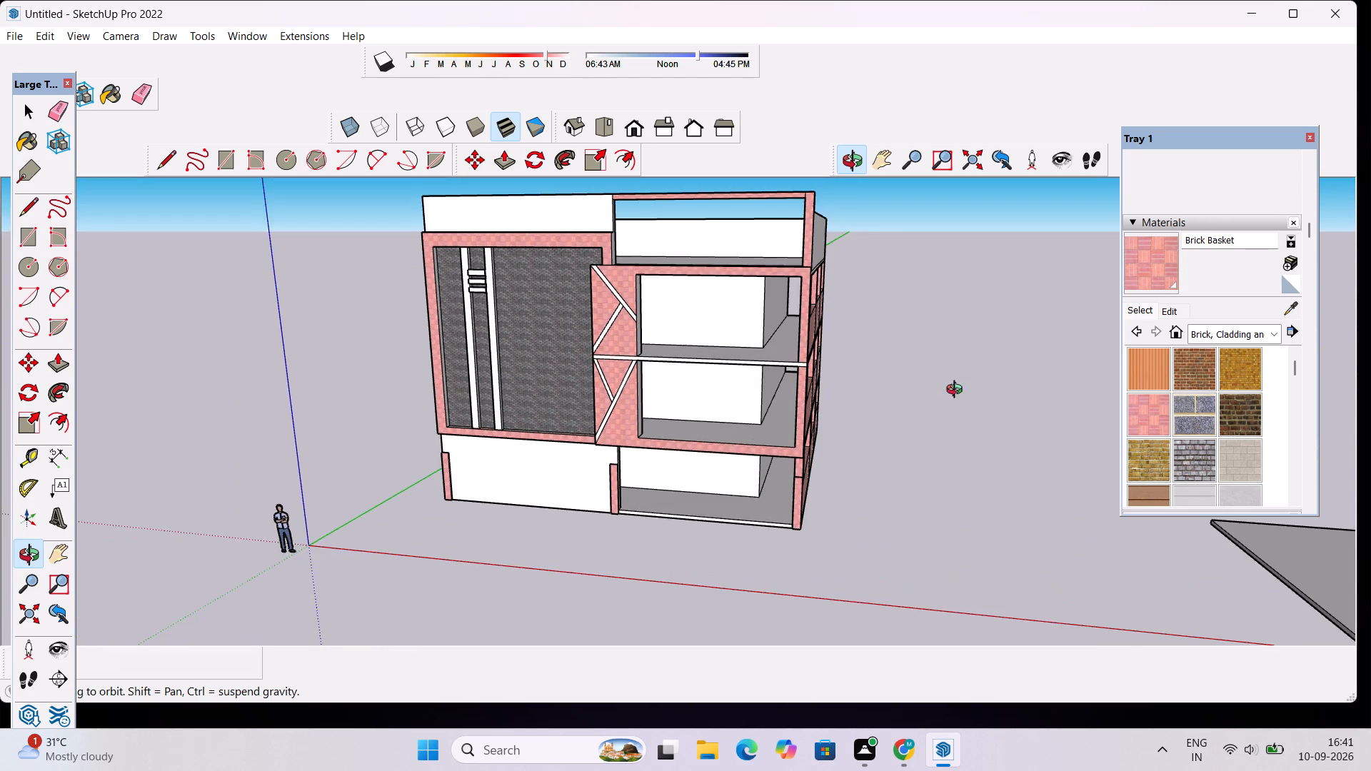
drag(683, 447, 738, 410)
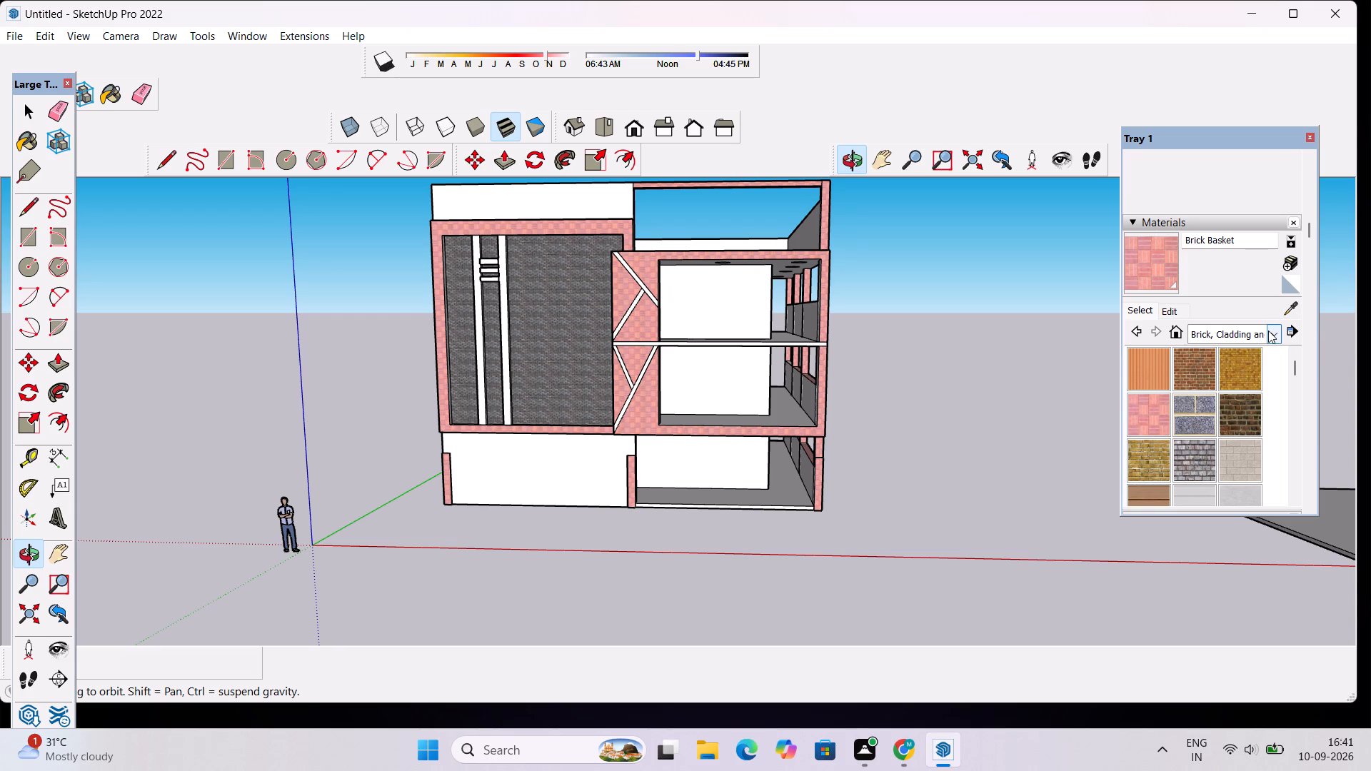
click(1268, 331)
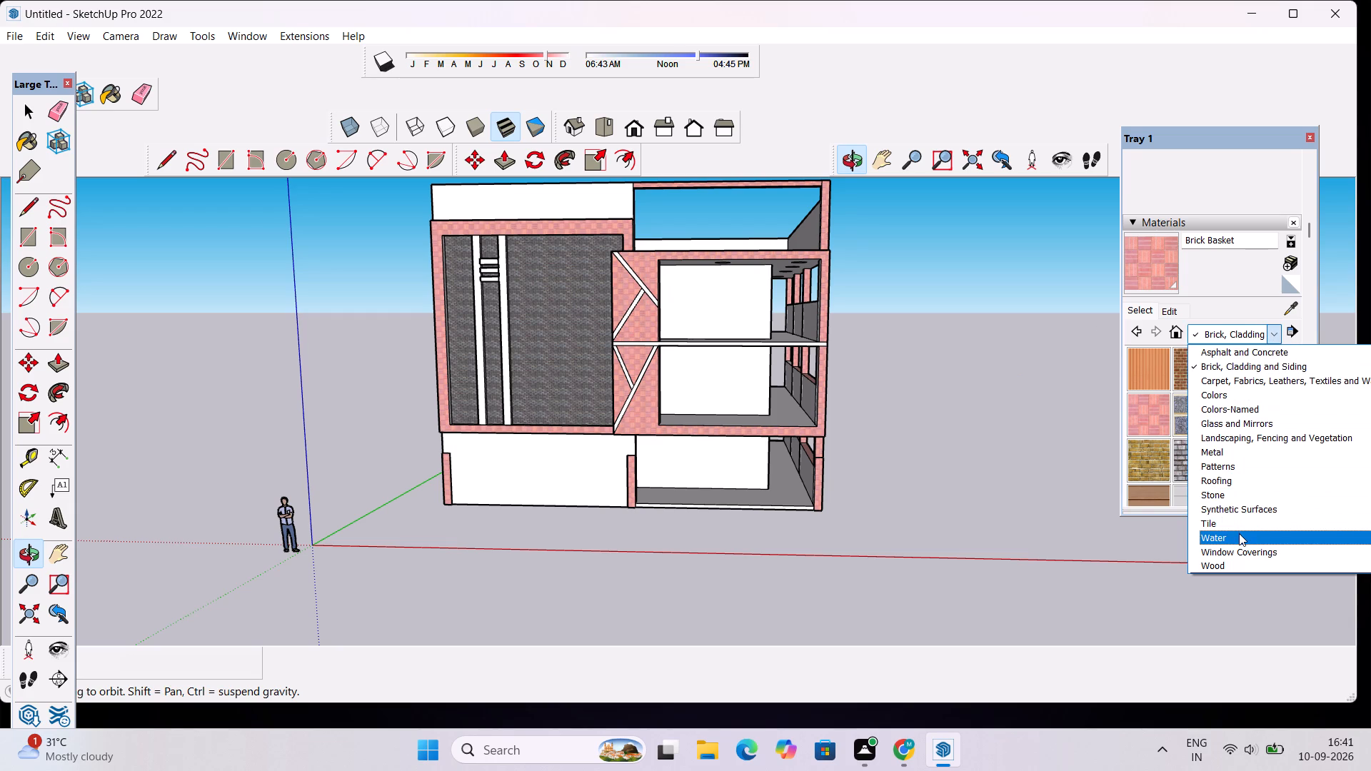
click(1220, 468)
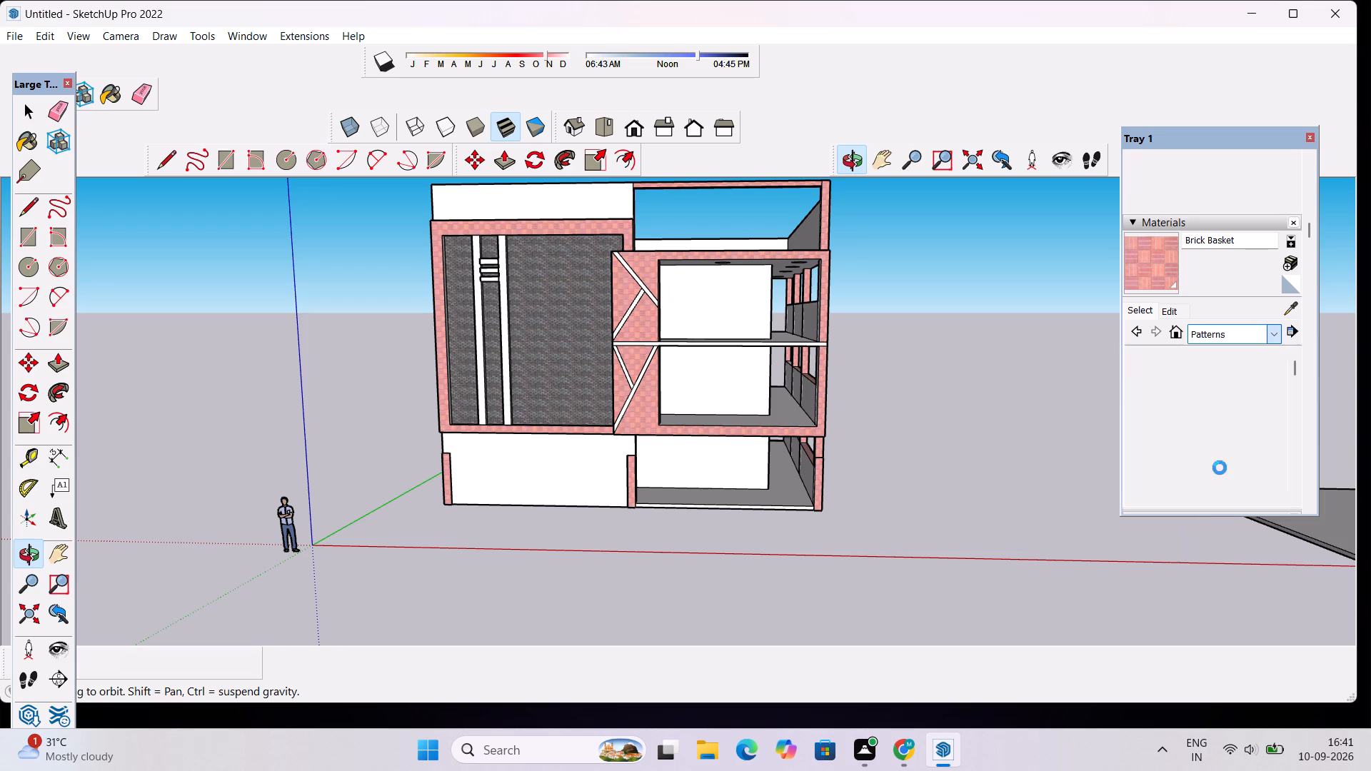
scroll(1180, 457, down, 2)
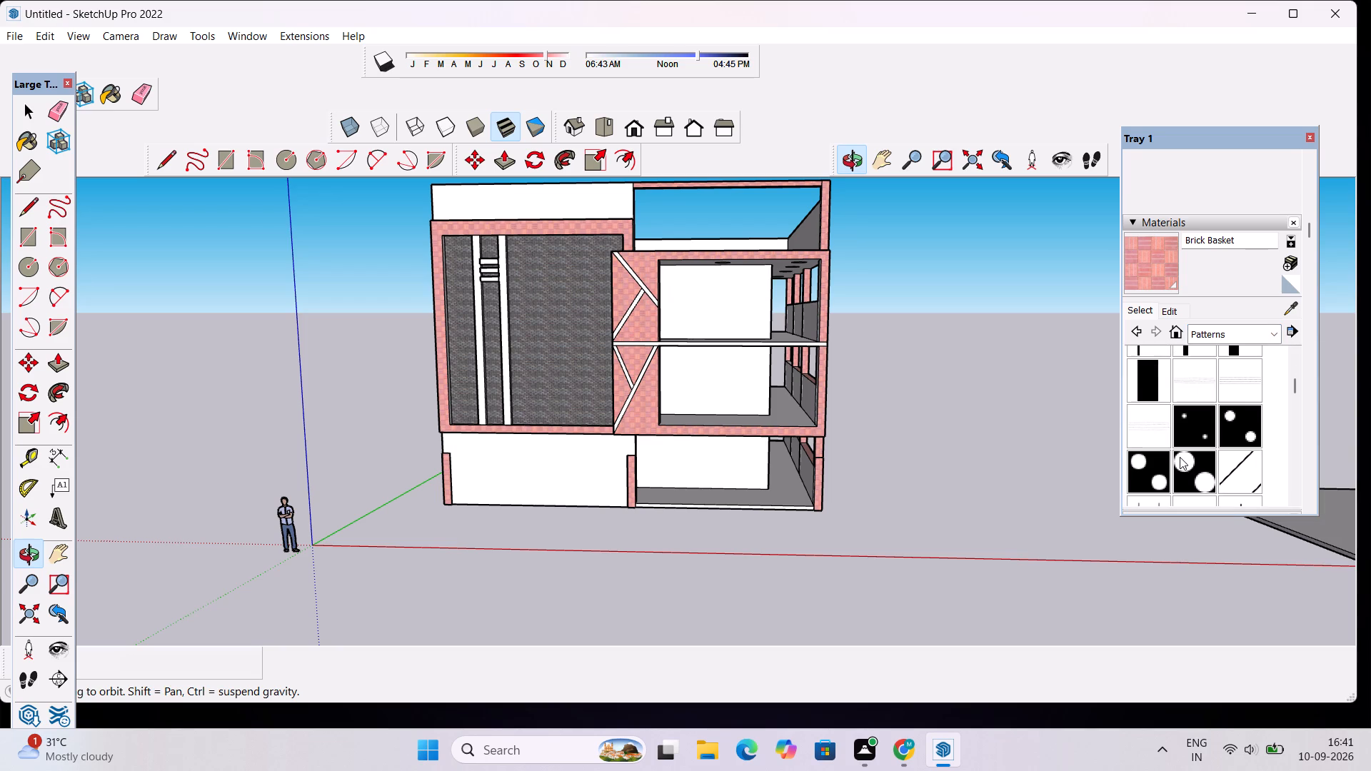
scroll(1180, 457, down, 3)
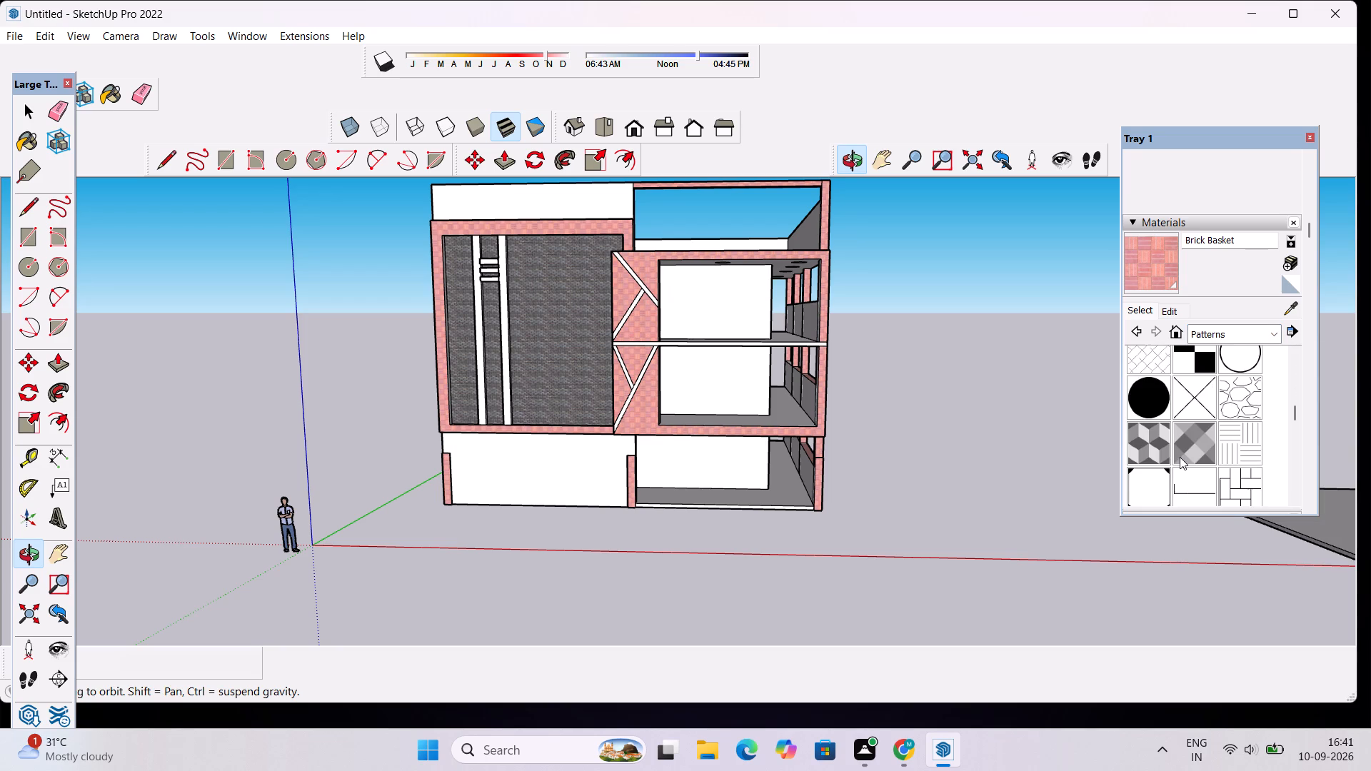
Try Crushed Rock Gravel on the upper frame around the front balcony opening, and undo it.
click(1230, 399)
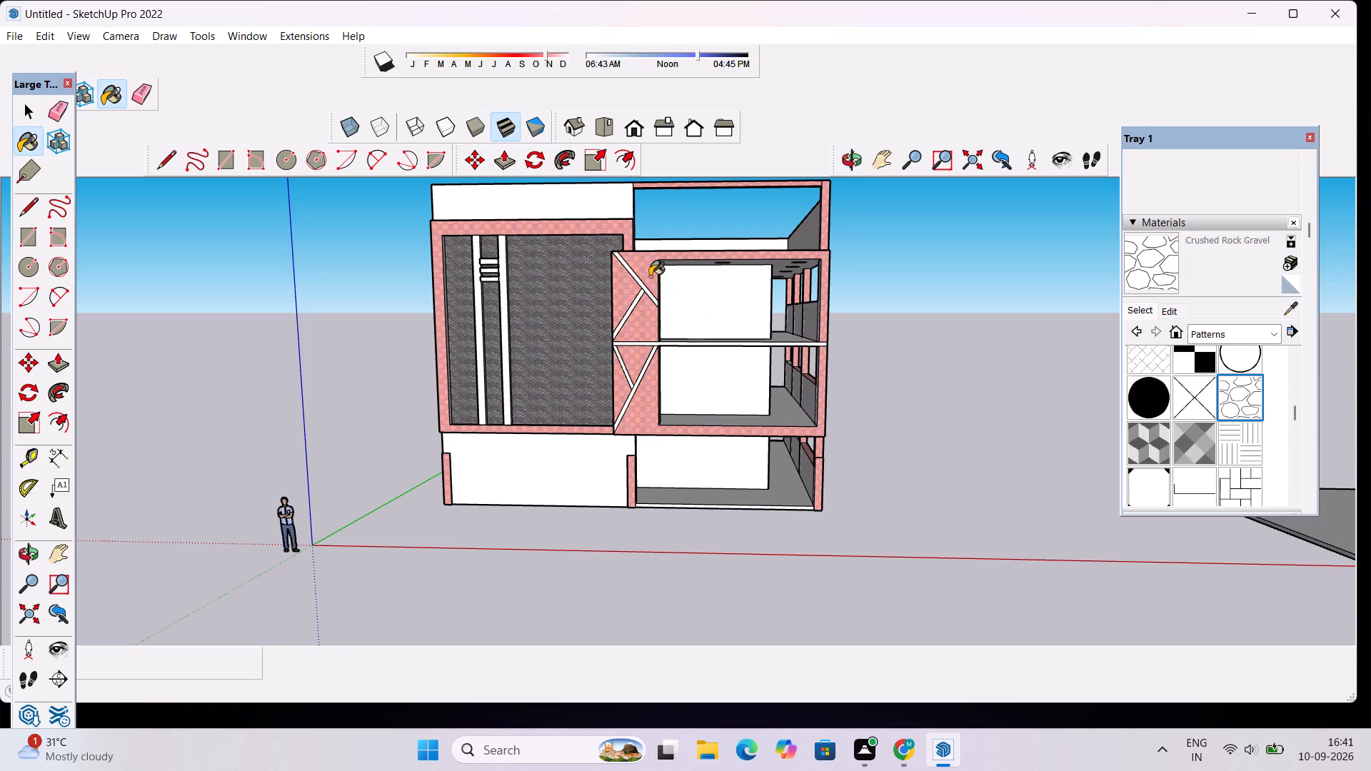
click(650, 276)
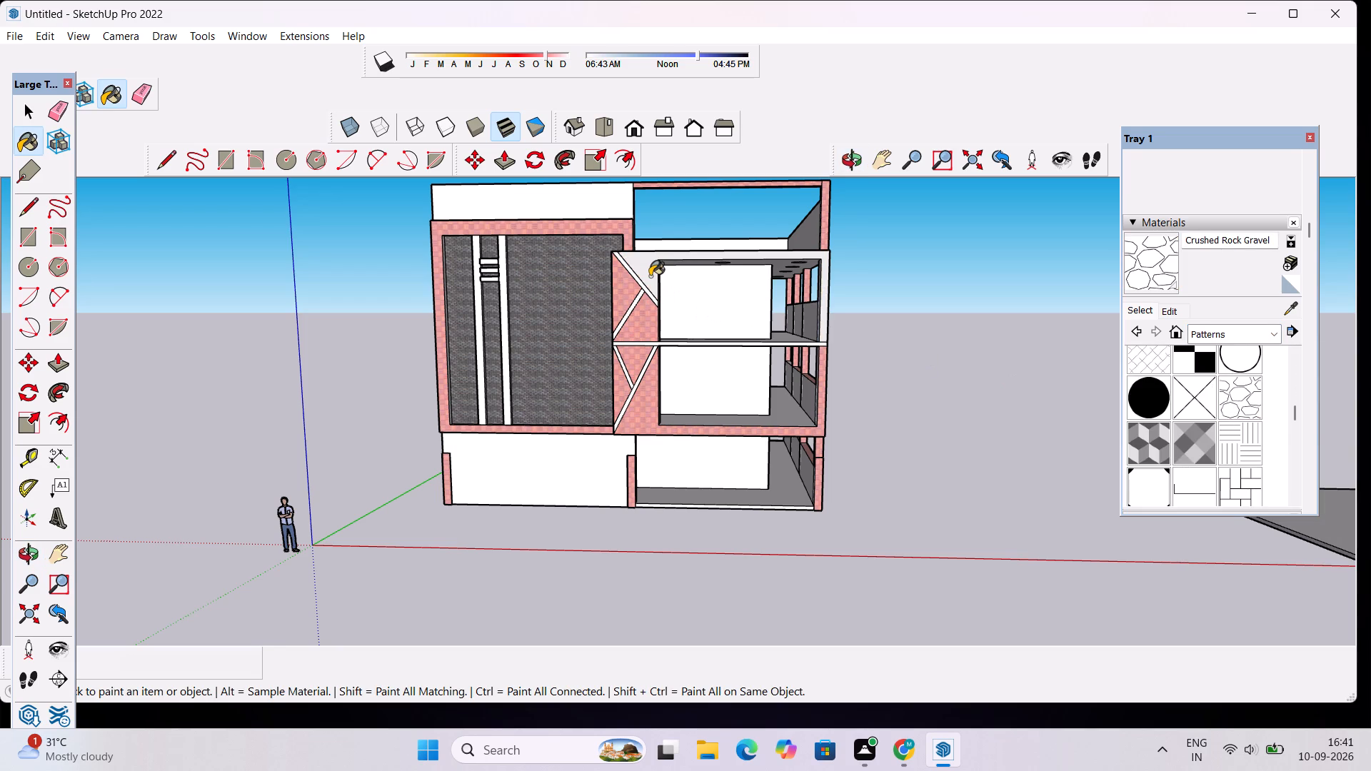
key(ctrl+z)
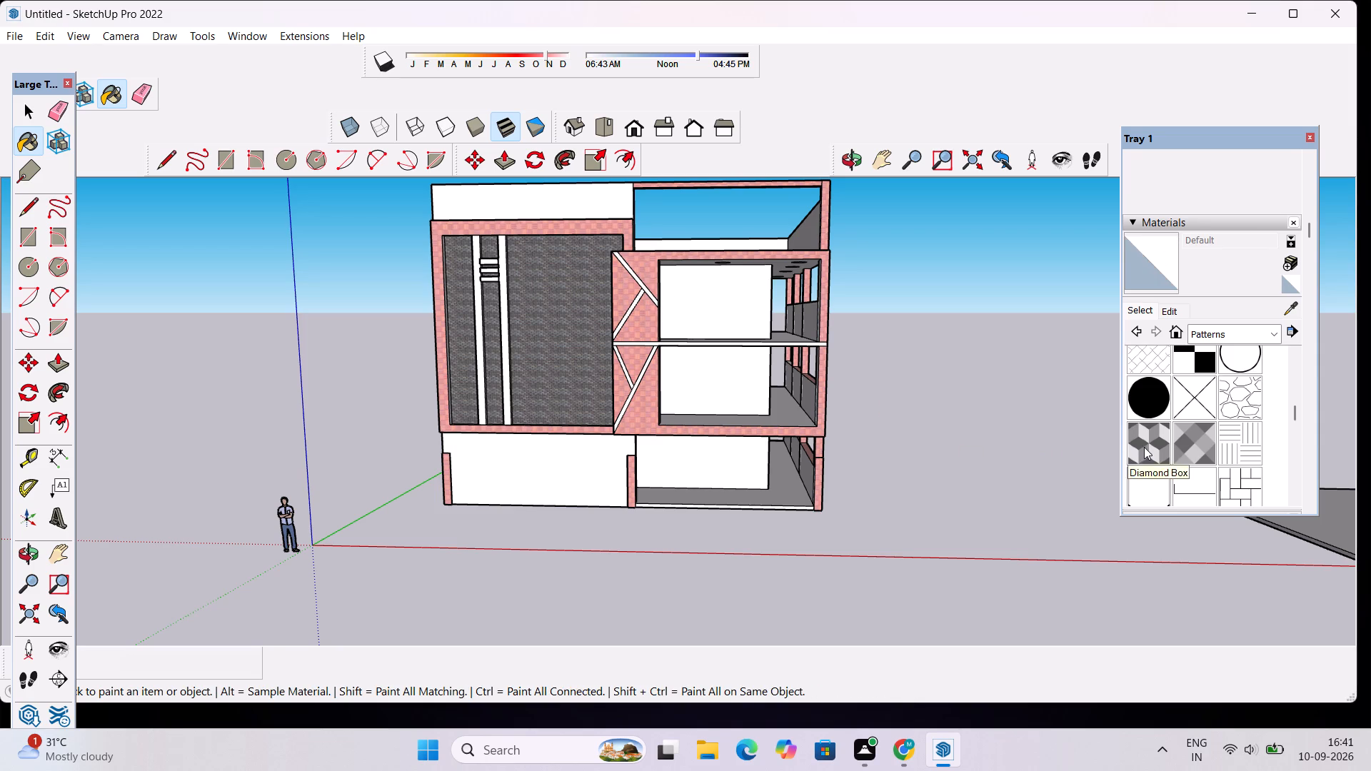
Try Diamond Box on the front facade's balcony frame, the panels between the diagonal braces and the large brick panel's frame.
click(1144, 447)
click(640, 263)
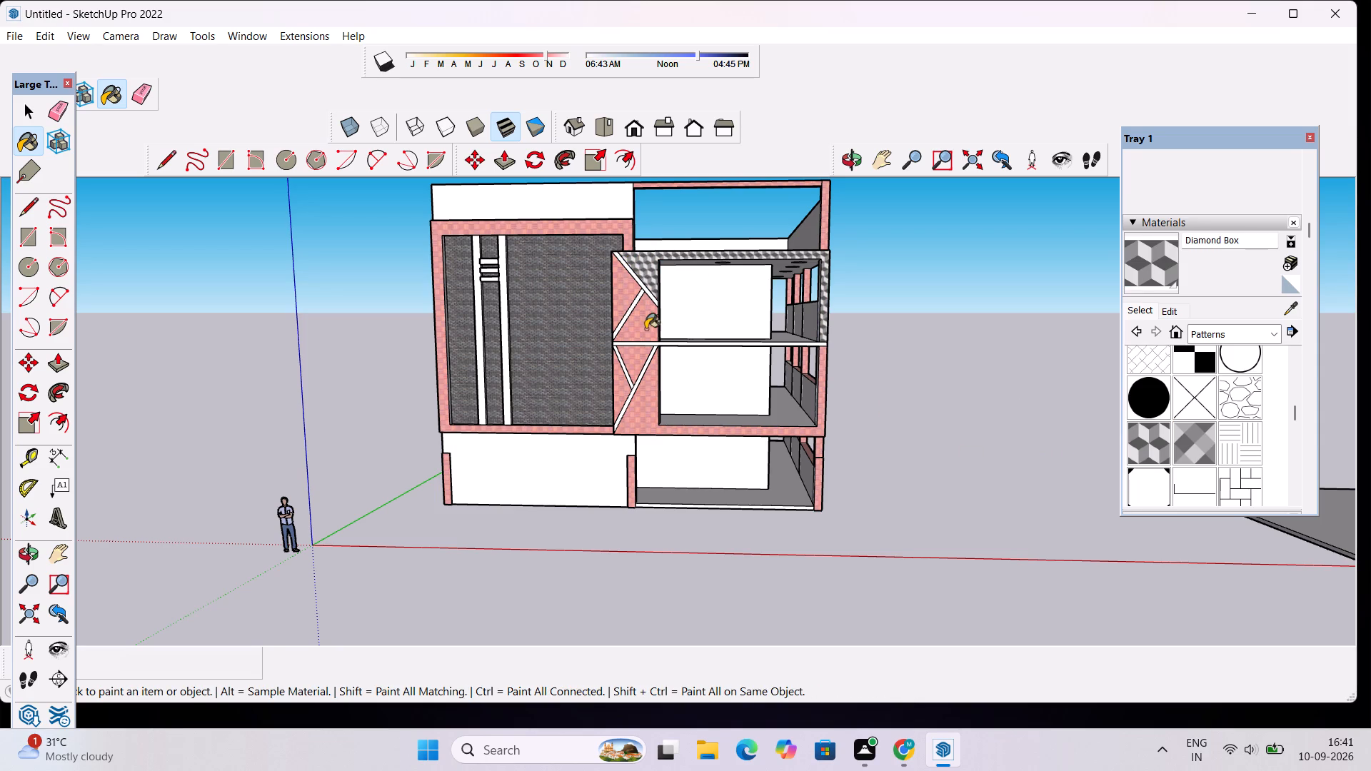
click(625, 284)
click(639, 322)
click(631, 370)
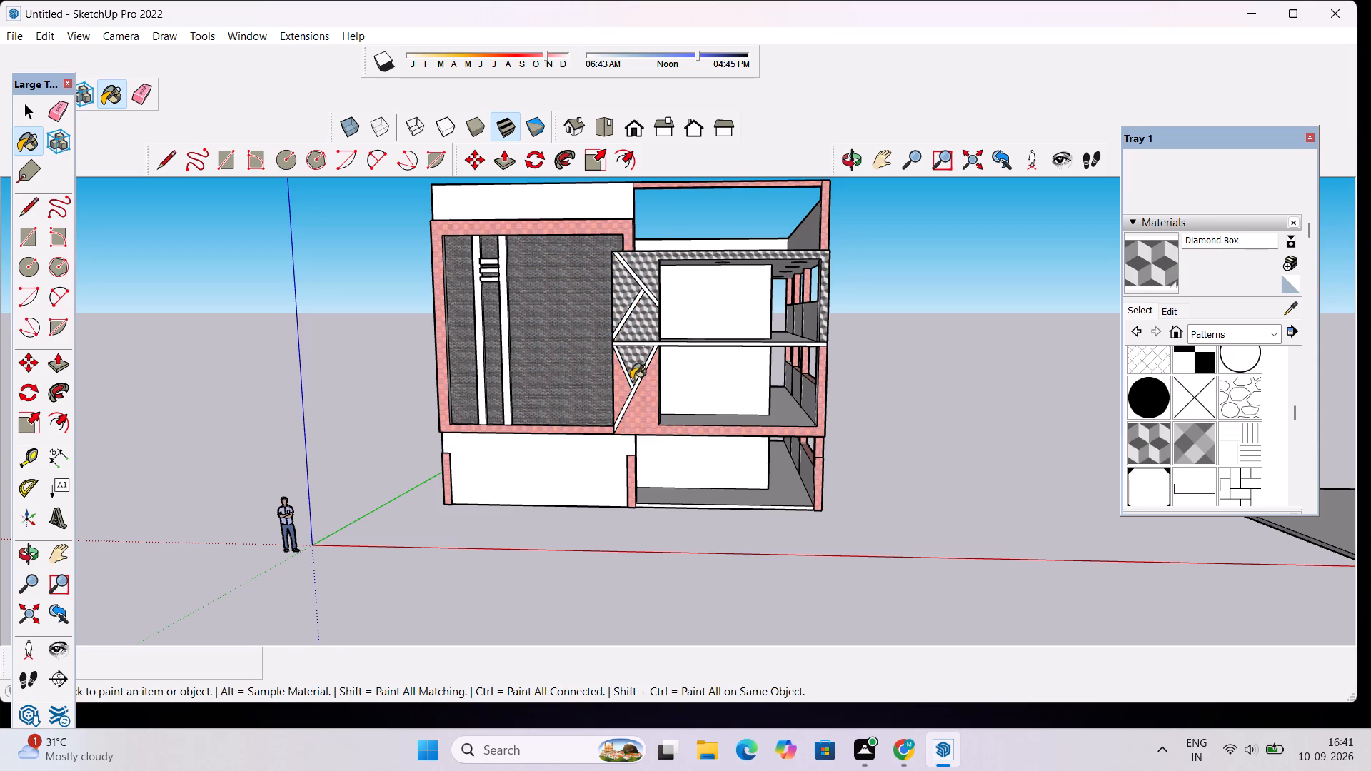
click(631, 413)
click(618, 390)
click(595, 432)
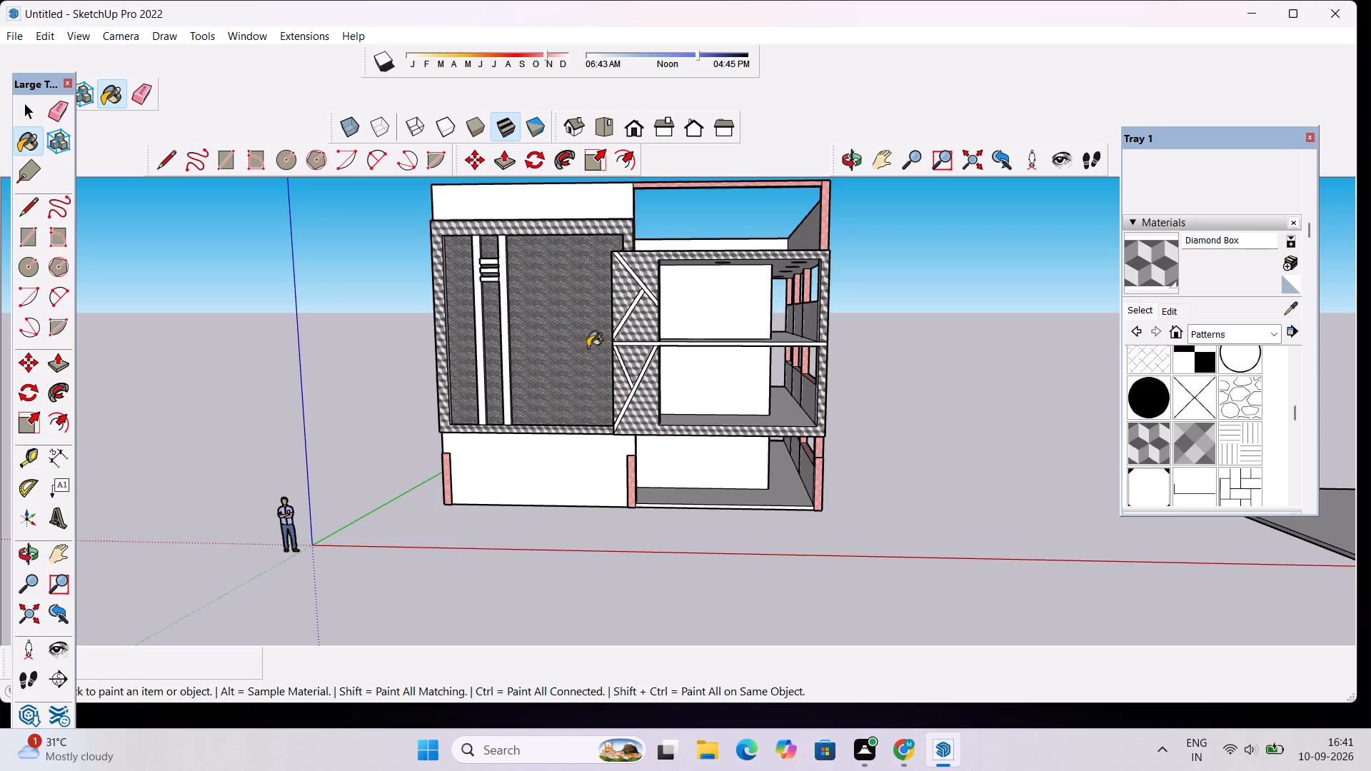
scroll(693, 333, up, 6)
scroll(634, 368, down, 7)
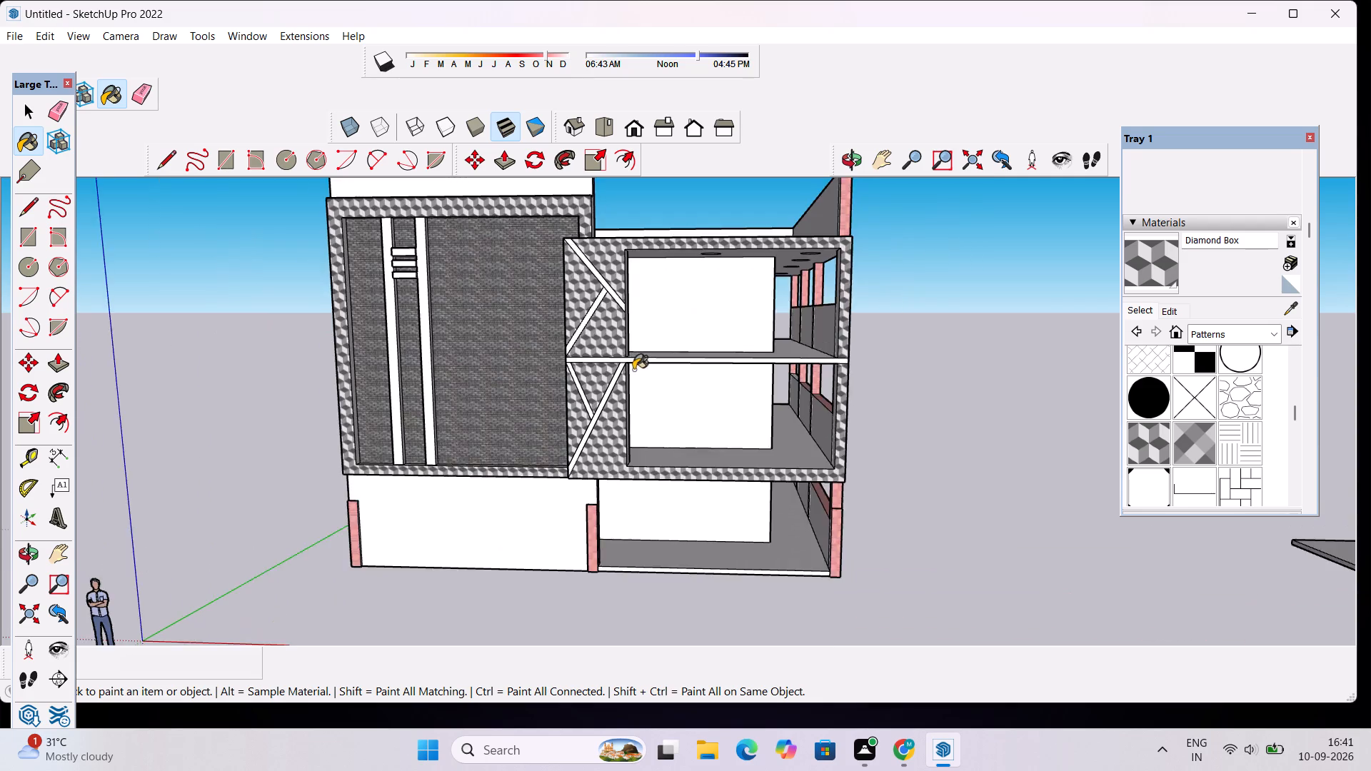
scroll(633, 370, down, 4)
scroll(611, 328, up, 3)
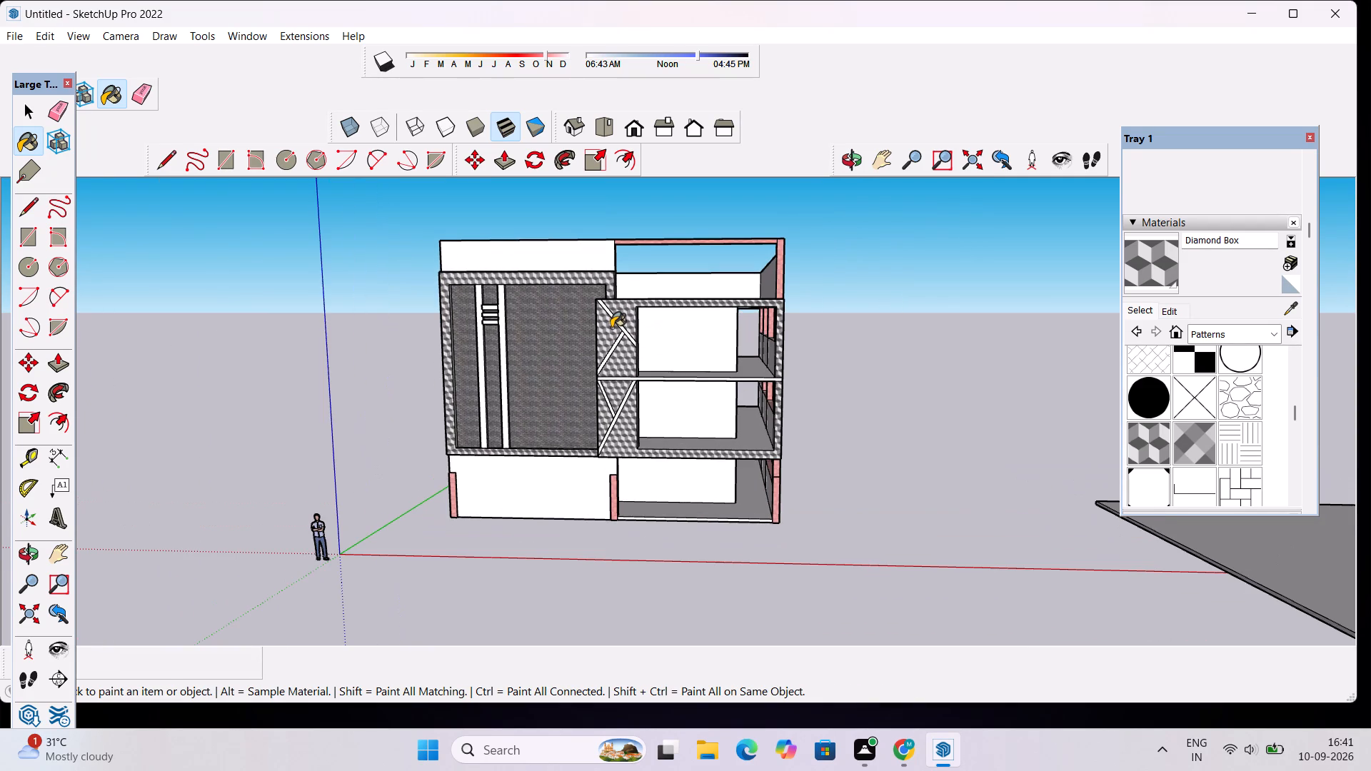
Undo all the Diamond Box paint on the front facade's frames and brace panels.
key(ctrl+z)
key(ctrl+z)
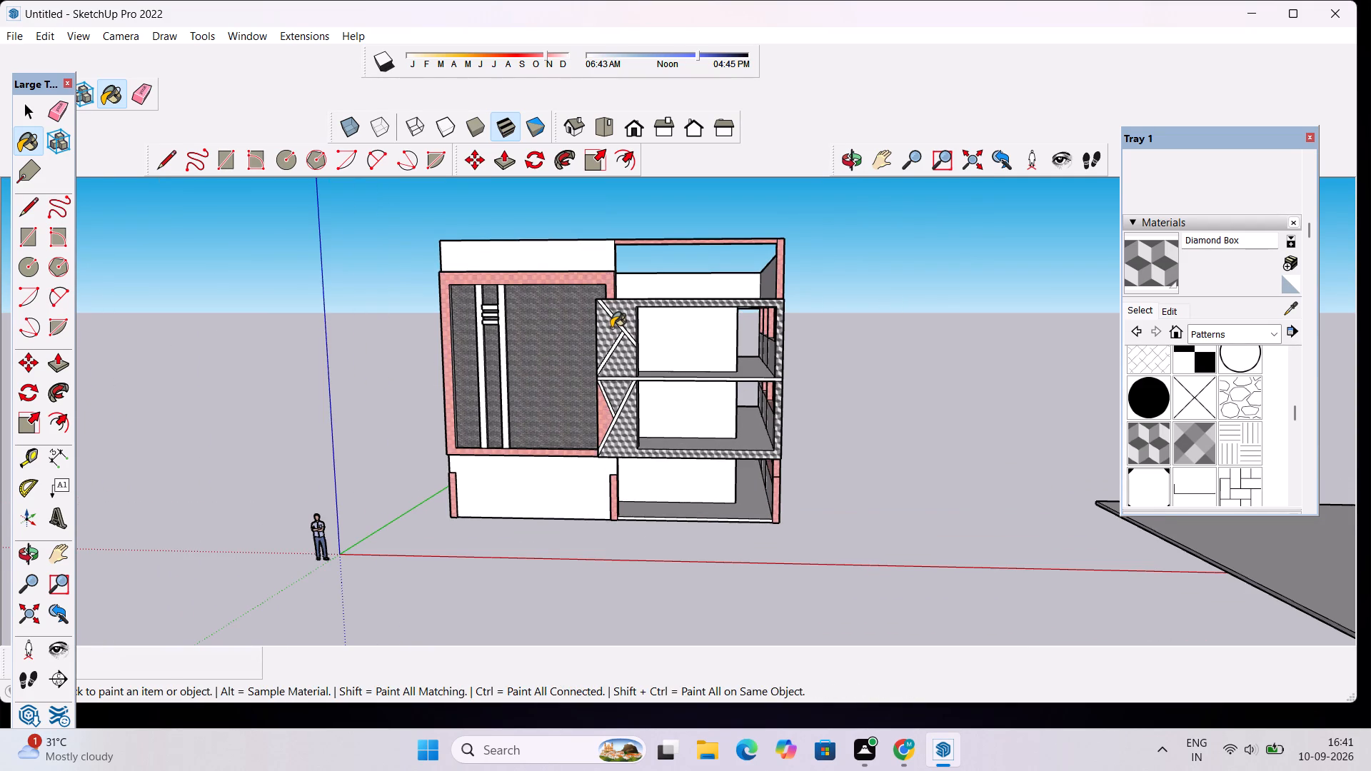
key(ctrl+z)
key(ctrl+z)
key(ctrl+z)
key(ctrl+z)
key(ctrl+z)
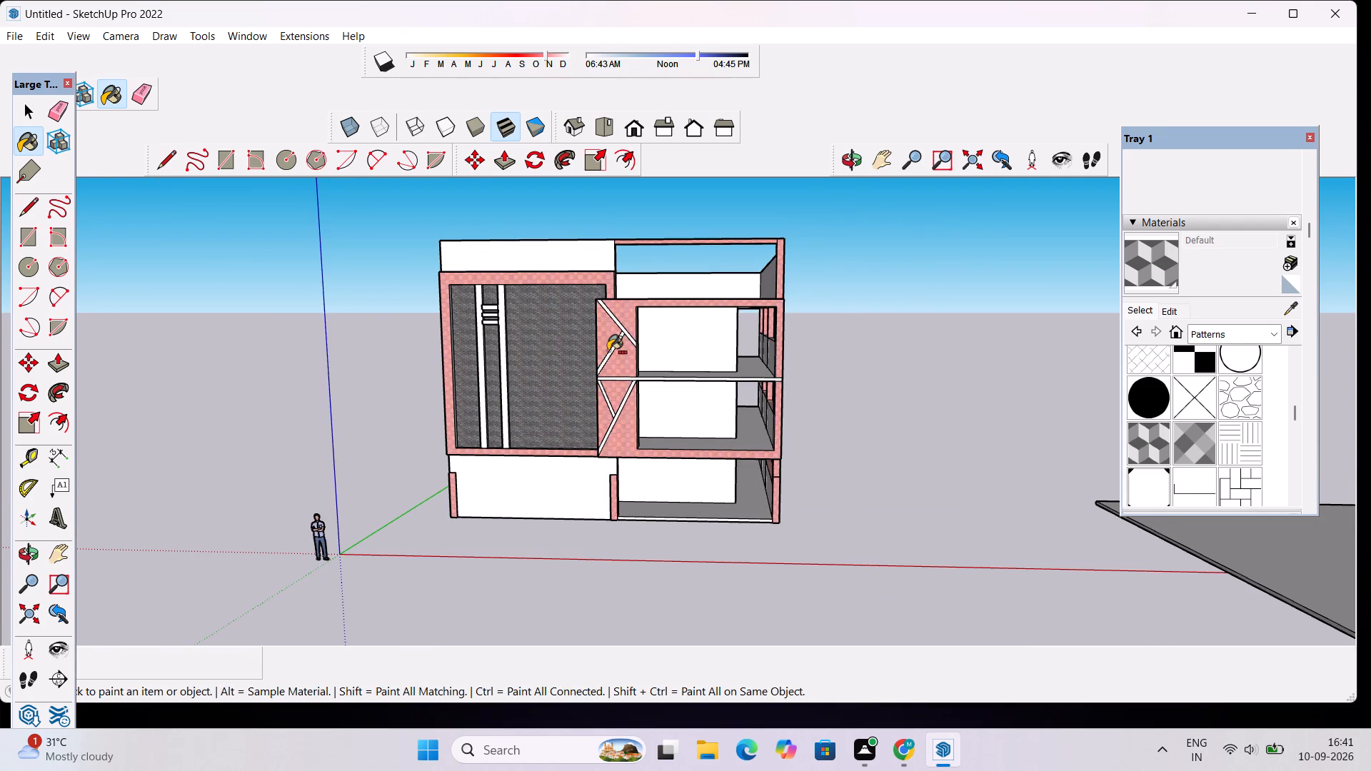
Paint the two upper diagonal braces on the front facade's Brick Basket panel with Diamond Box.
scroll(610, 351, up, 17)
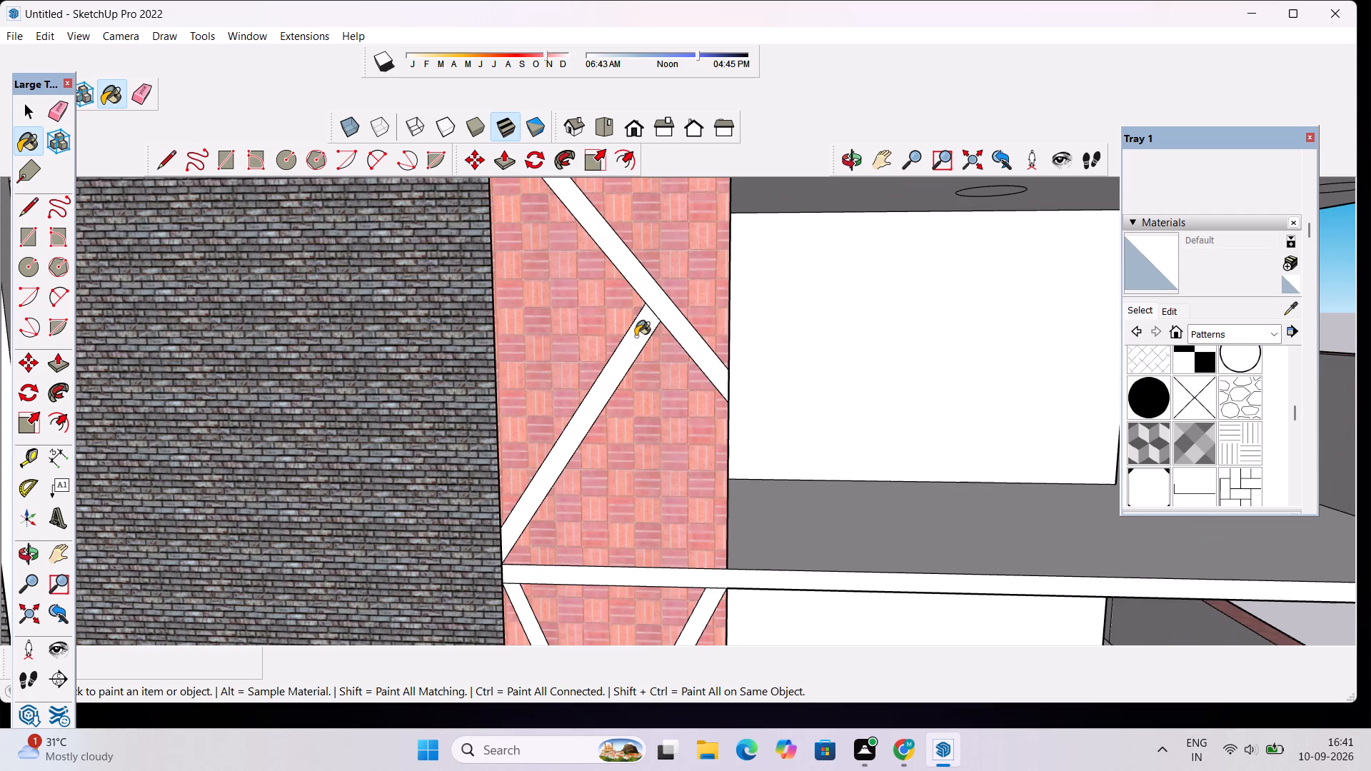
click(636, 336)
click(648, 313)
click(655, 301)
click(1148, 446)
click(665, 309)
click(637, 328)
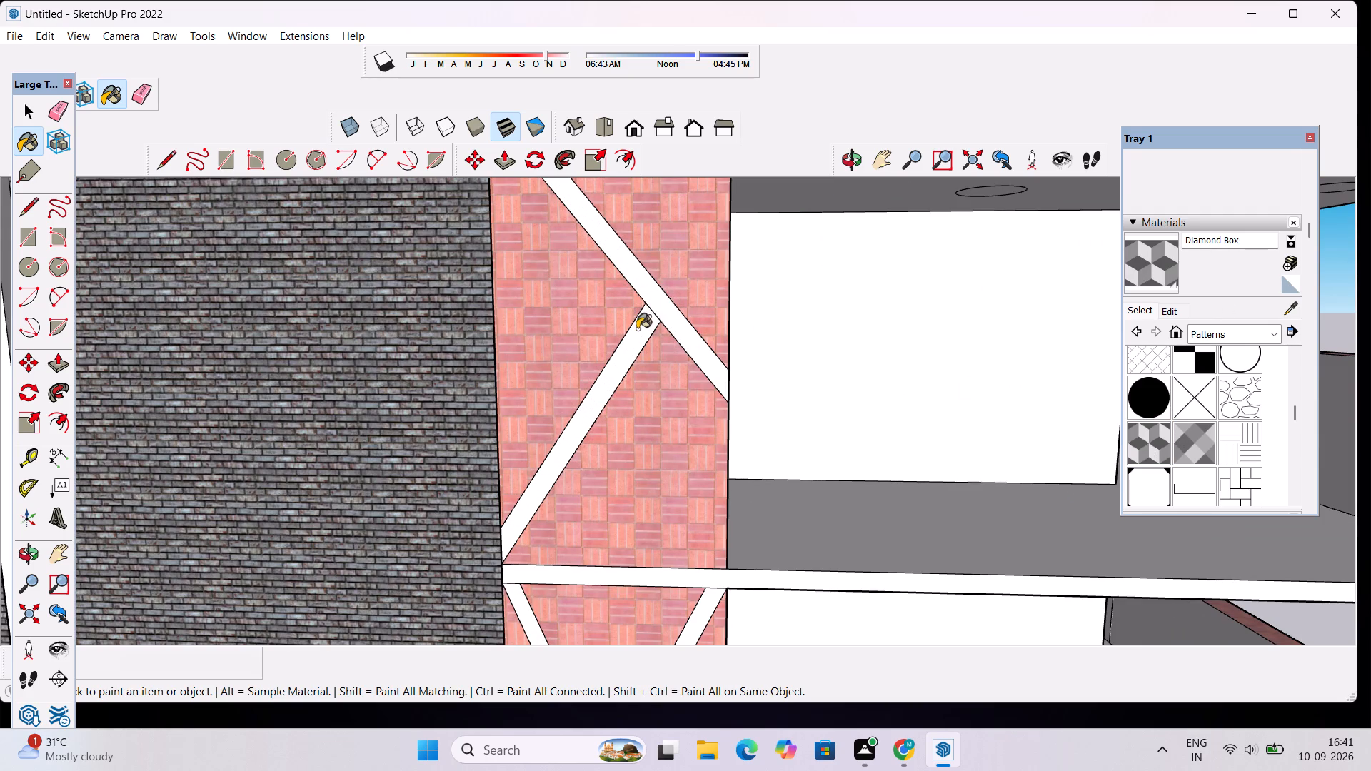
Paint the horizontal band between the two balcony floors and the two lower diagonal braces with Diamond Box.
scroll(637, 329, down, 12)
scroll(638, 371, up, 3)
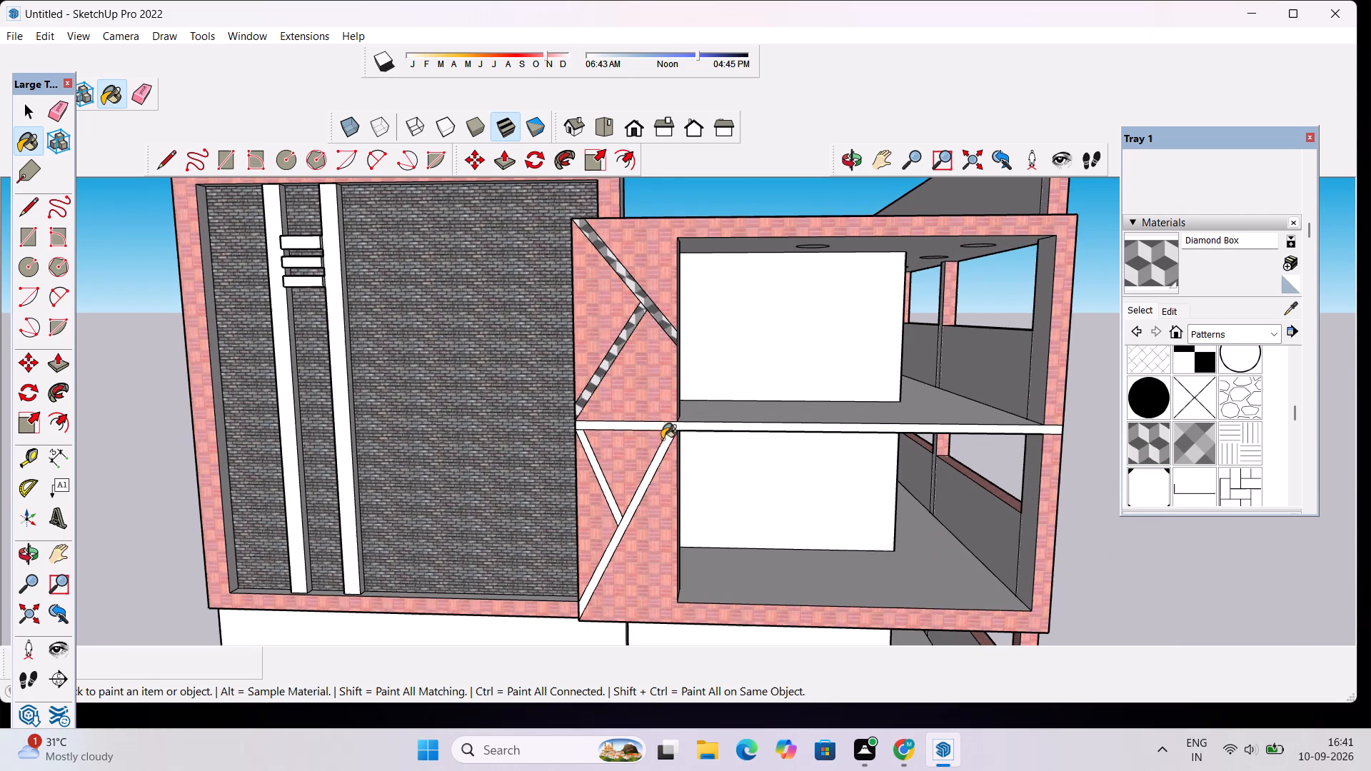
click(661, 425)
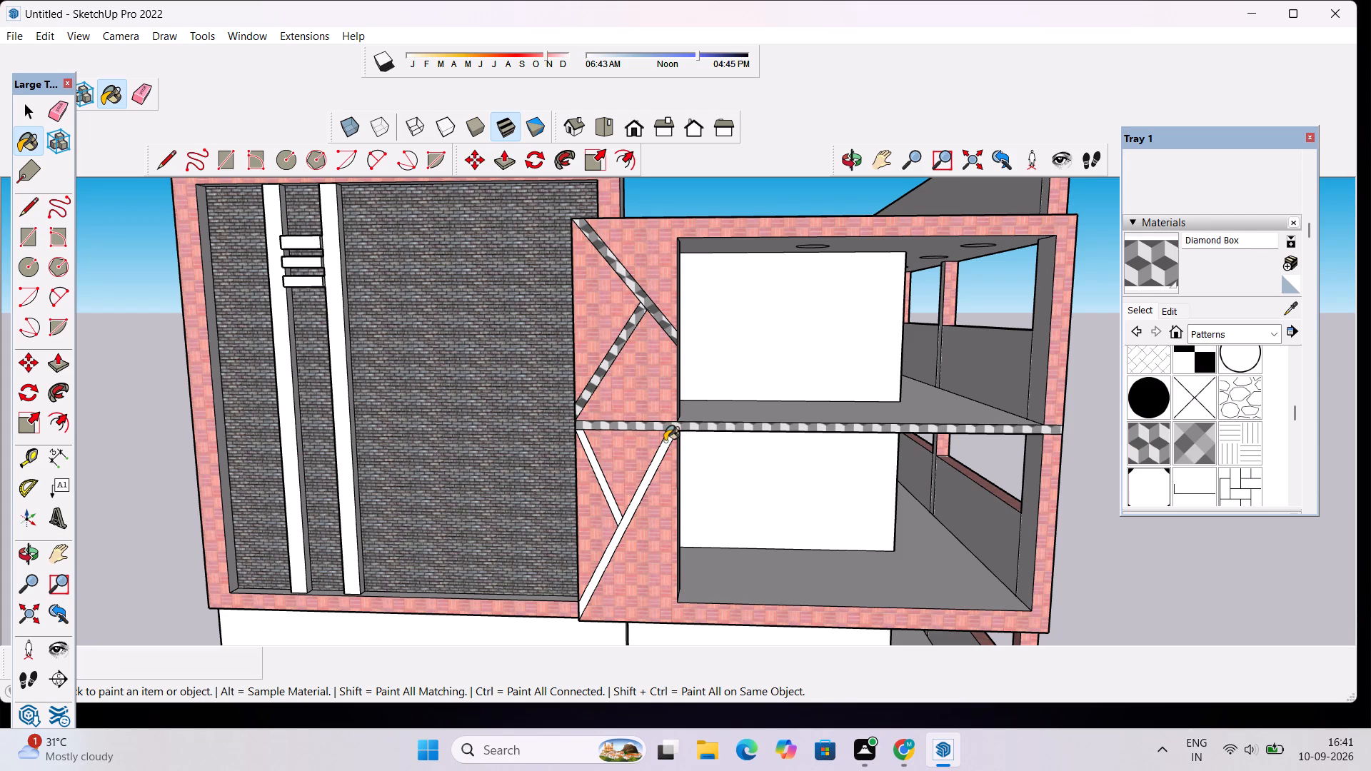
click(665, 441)
click(591, 459)
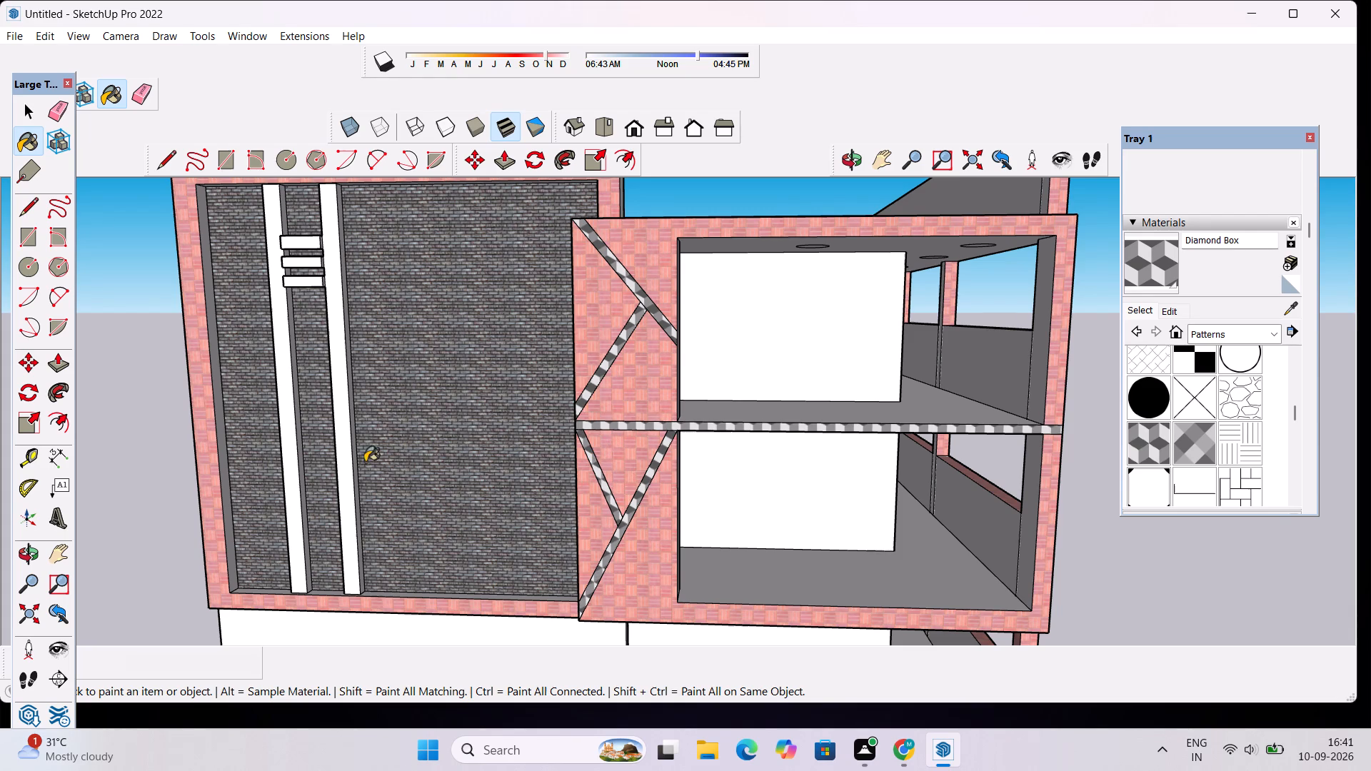
Paint the front and side faces of the two vertical strips on the dark brick panel with Diamond Box.
scroll(356, 467, up, 7)
click(351, 467)
click(336, 465)
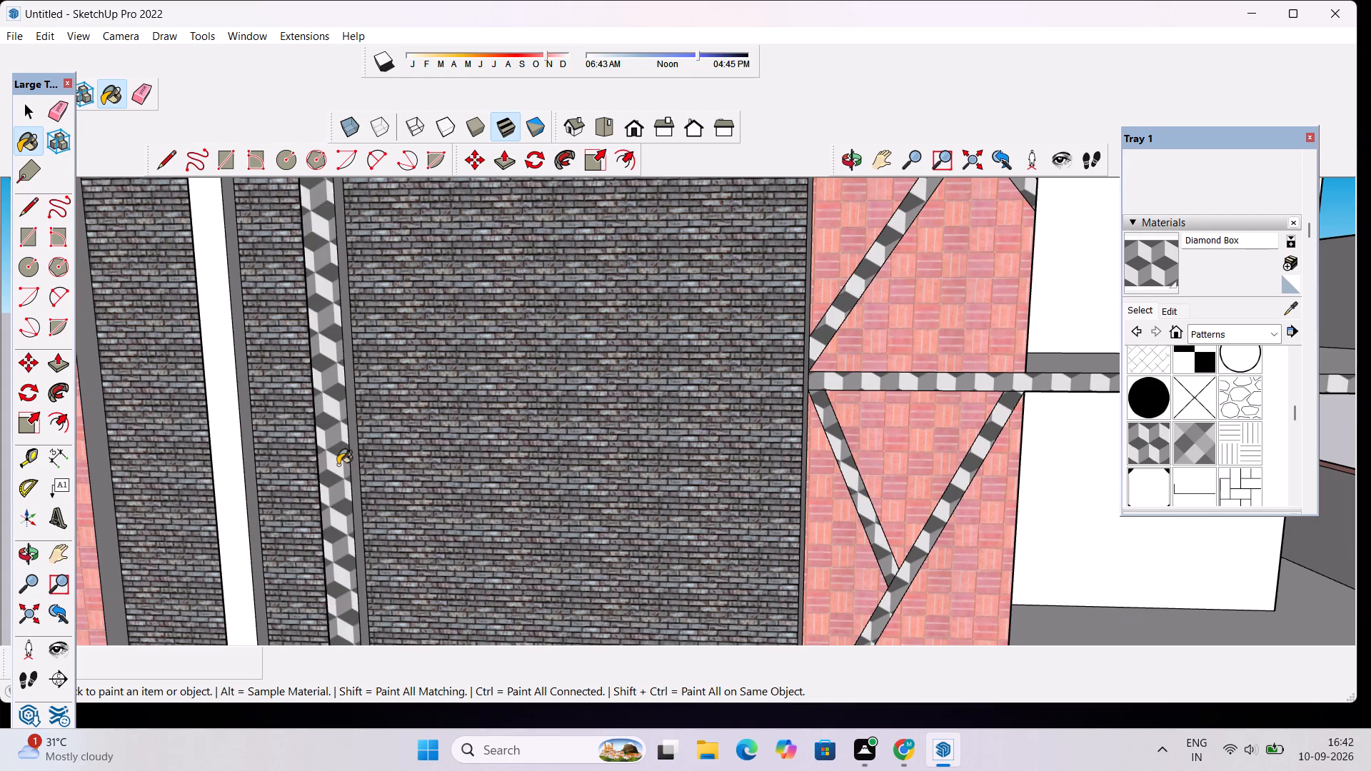
scroll(338, 465, up, 6)
click(152, 467)
click(177, 469)
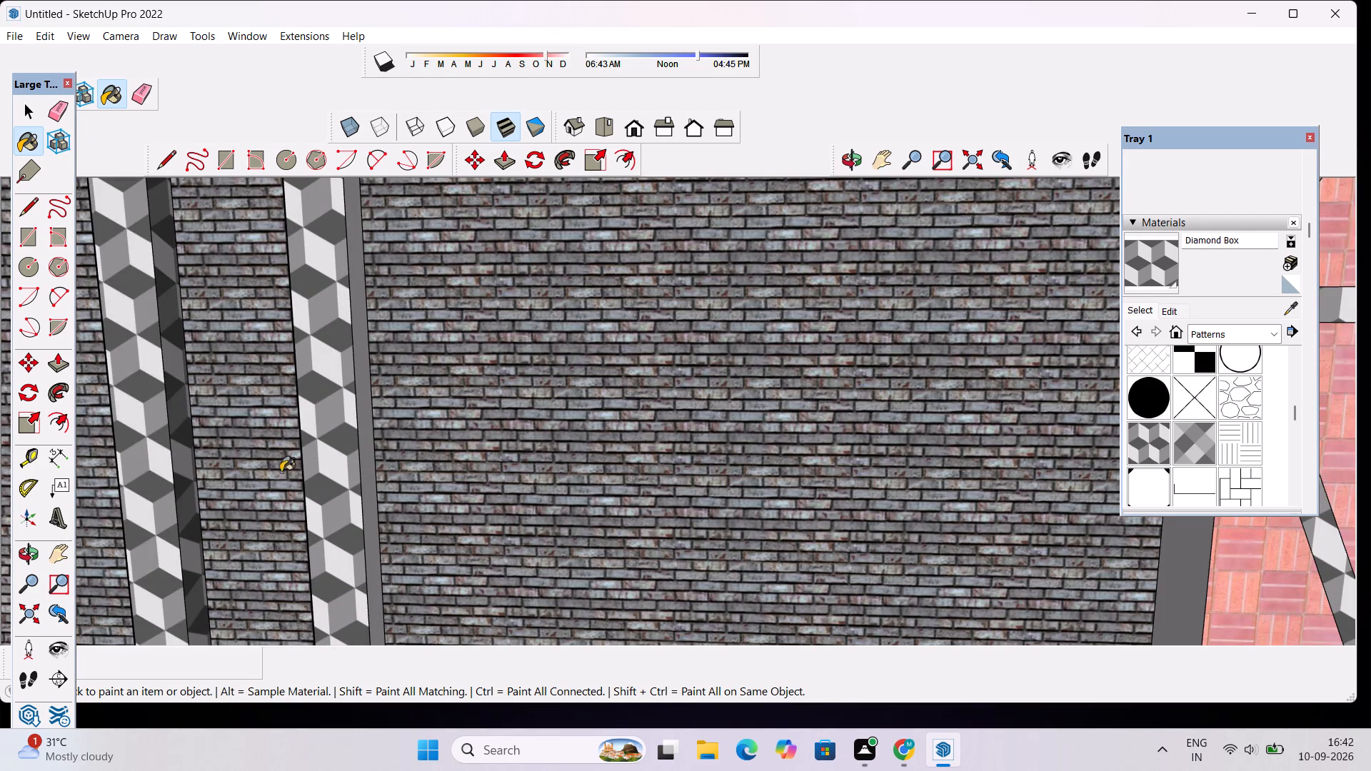
click(369, 474)
Paint the front faces of the three short horizontal bars between the vertical strips with Diamond Box.
scroll(370, 474, down, 20)
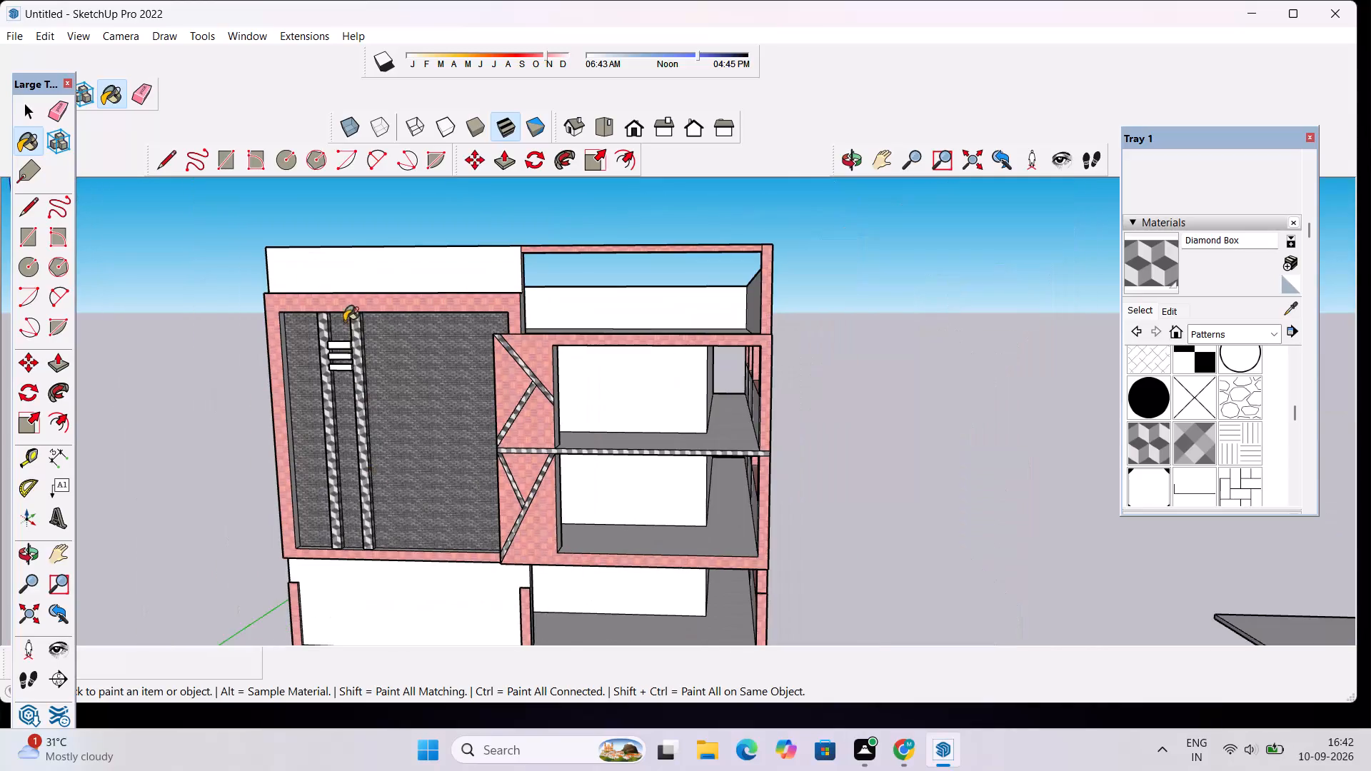
scroll(341, 318, up, 14)
click(353, 357)
click(353, 403)
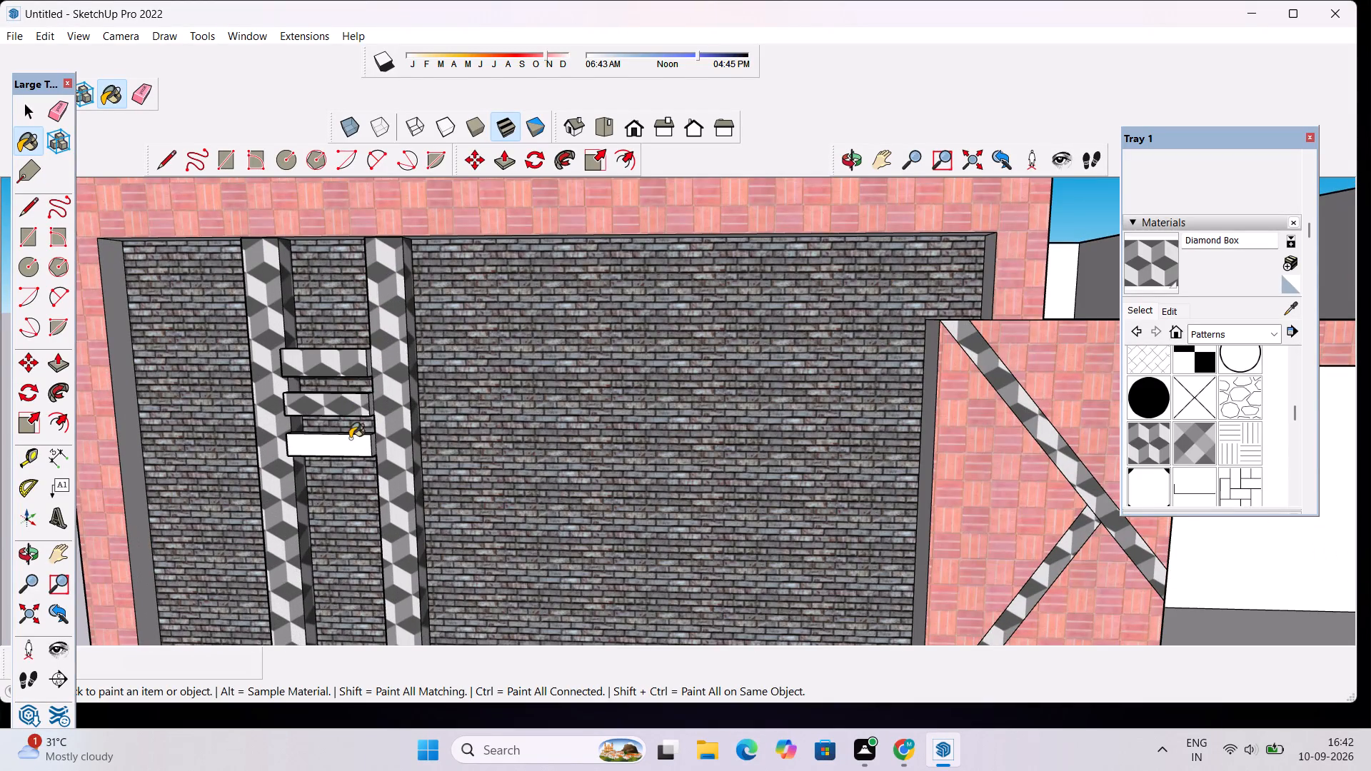
click(350, 443)
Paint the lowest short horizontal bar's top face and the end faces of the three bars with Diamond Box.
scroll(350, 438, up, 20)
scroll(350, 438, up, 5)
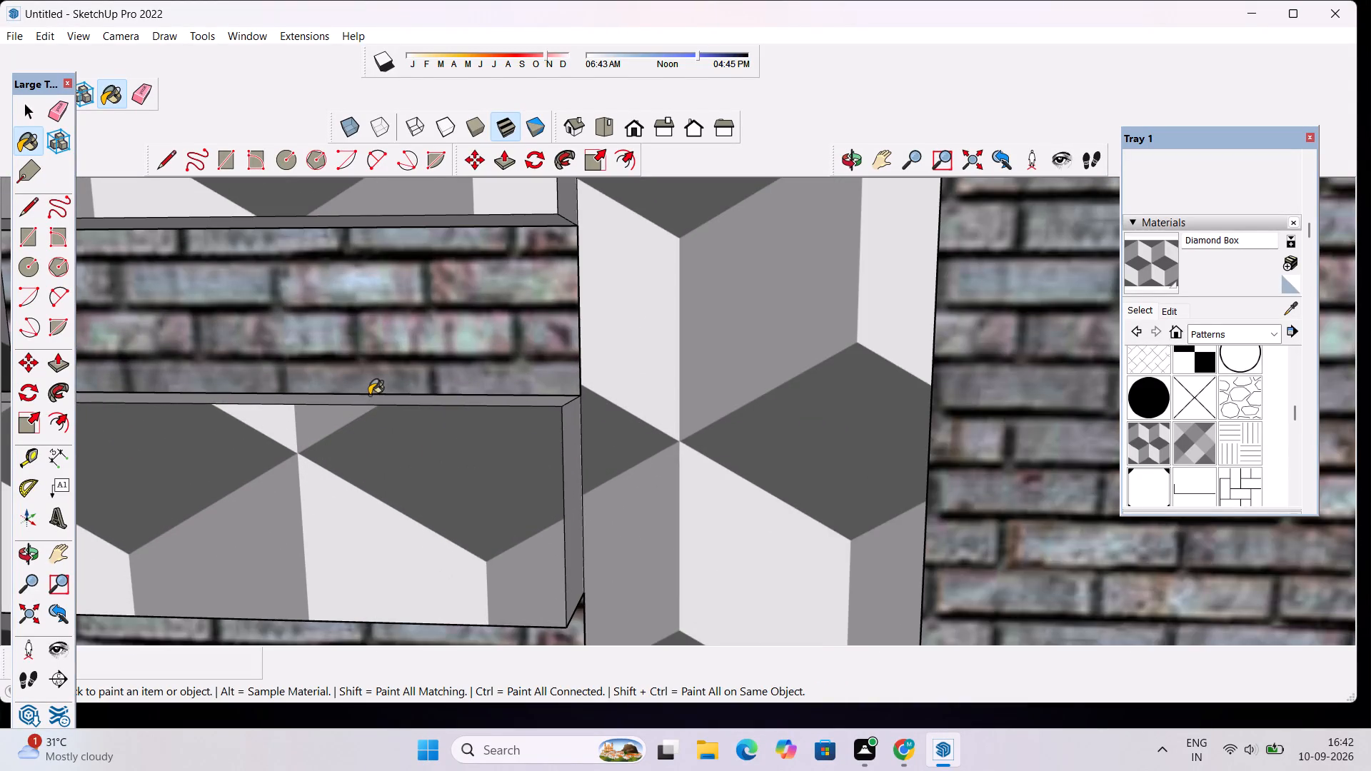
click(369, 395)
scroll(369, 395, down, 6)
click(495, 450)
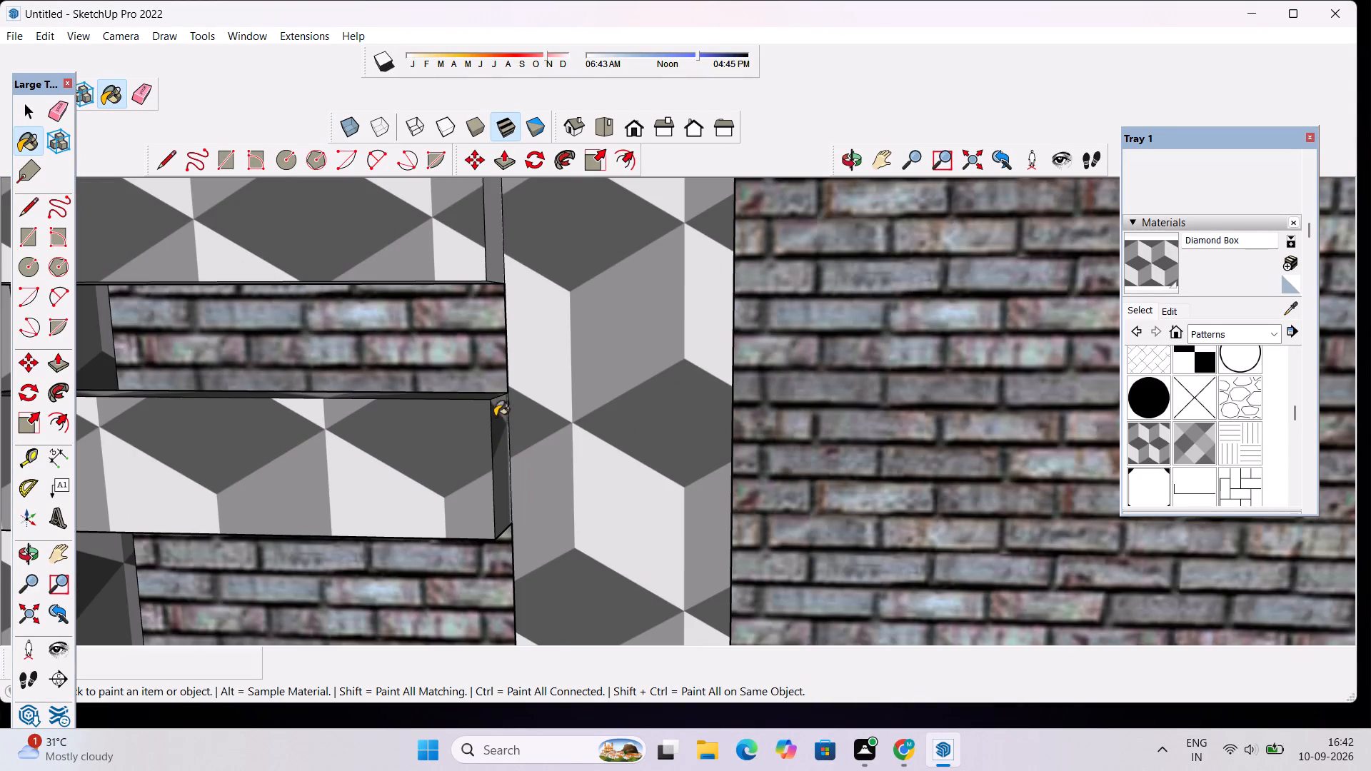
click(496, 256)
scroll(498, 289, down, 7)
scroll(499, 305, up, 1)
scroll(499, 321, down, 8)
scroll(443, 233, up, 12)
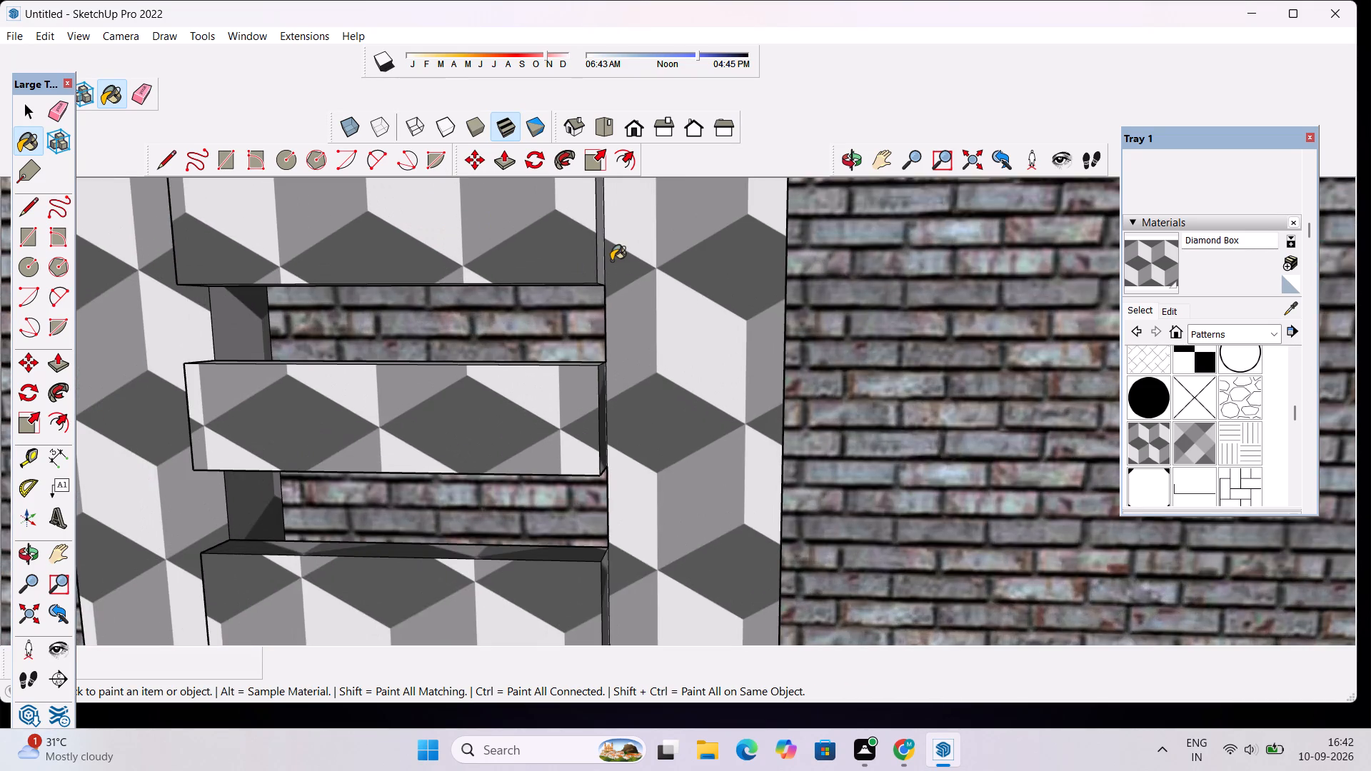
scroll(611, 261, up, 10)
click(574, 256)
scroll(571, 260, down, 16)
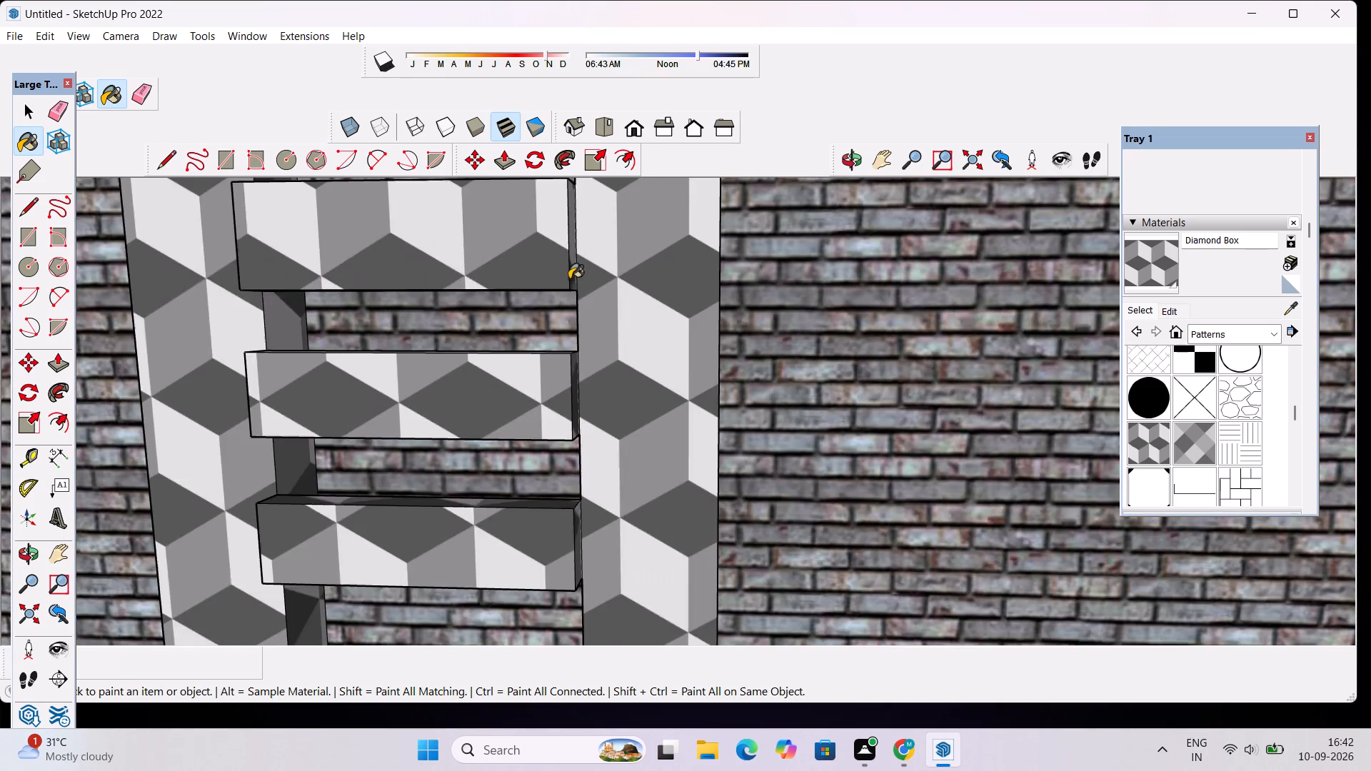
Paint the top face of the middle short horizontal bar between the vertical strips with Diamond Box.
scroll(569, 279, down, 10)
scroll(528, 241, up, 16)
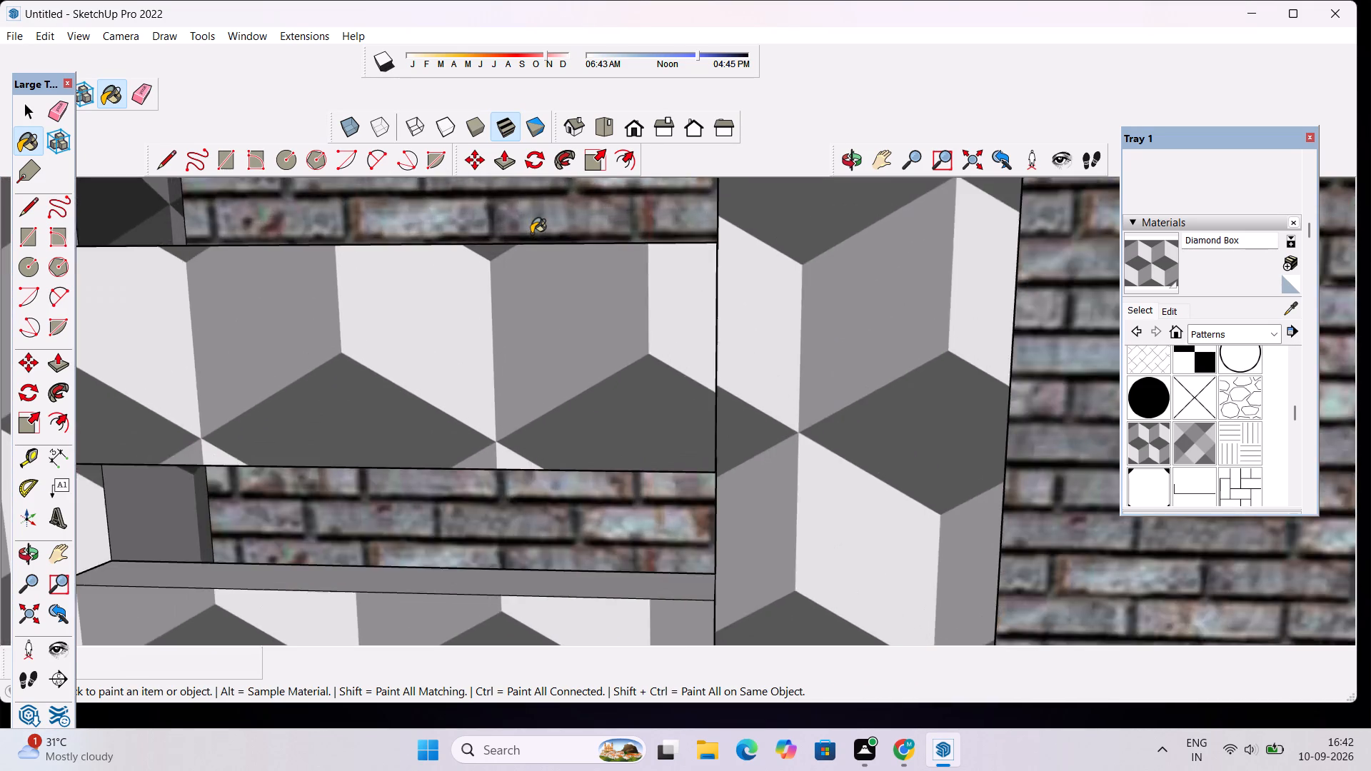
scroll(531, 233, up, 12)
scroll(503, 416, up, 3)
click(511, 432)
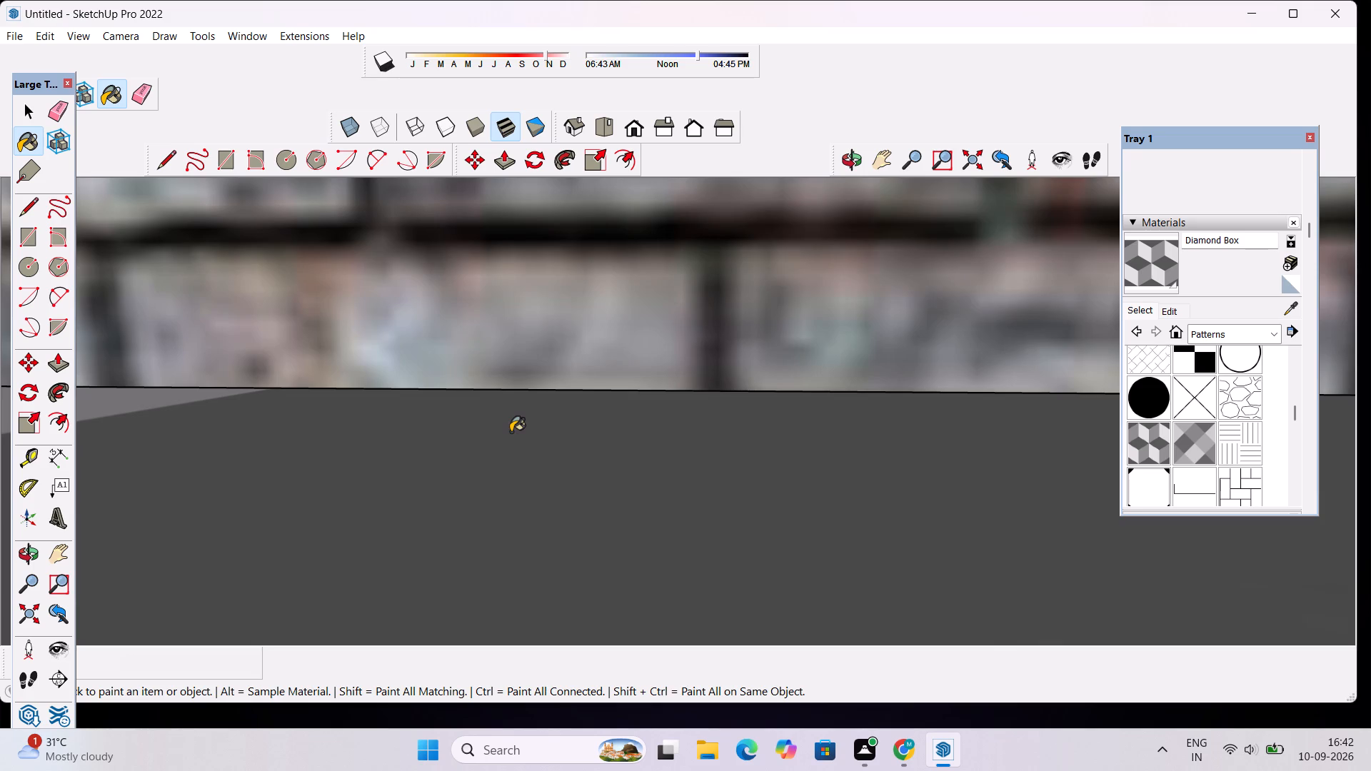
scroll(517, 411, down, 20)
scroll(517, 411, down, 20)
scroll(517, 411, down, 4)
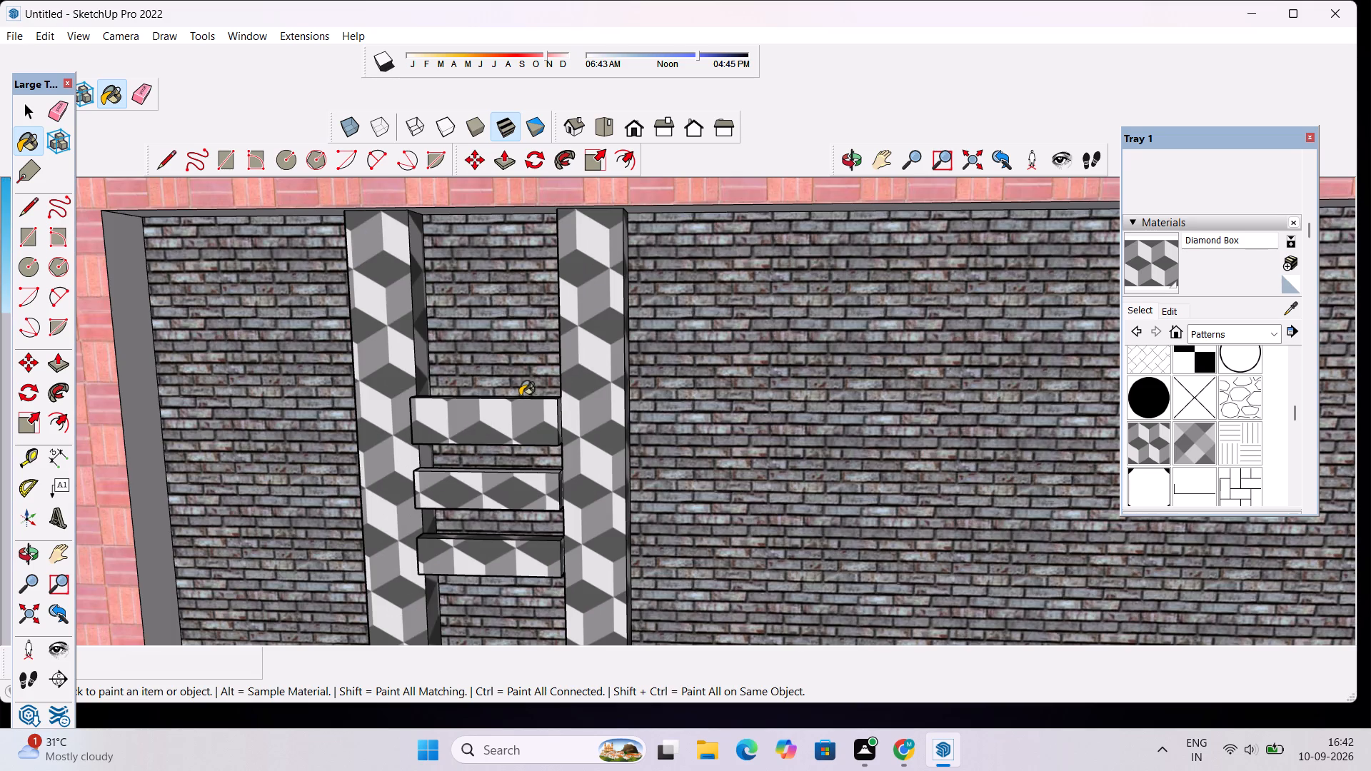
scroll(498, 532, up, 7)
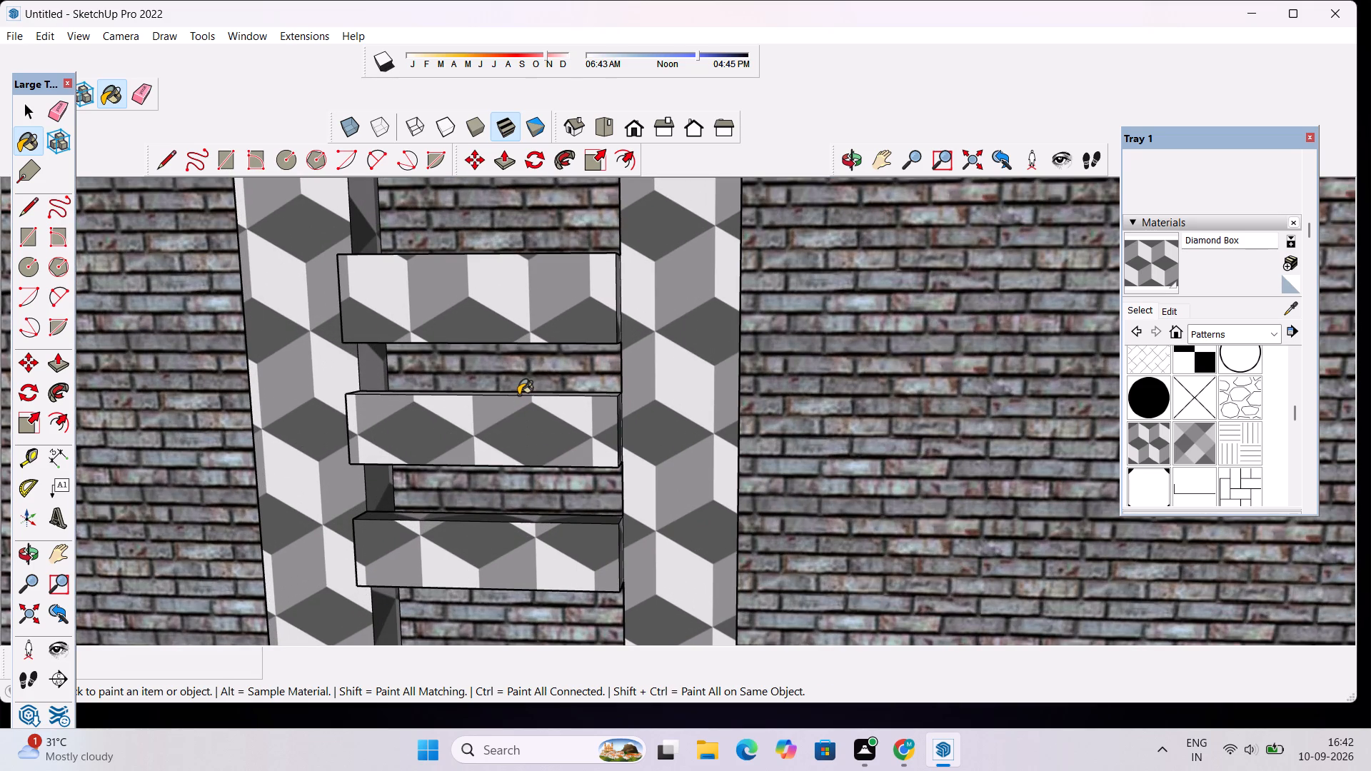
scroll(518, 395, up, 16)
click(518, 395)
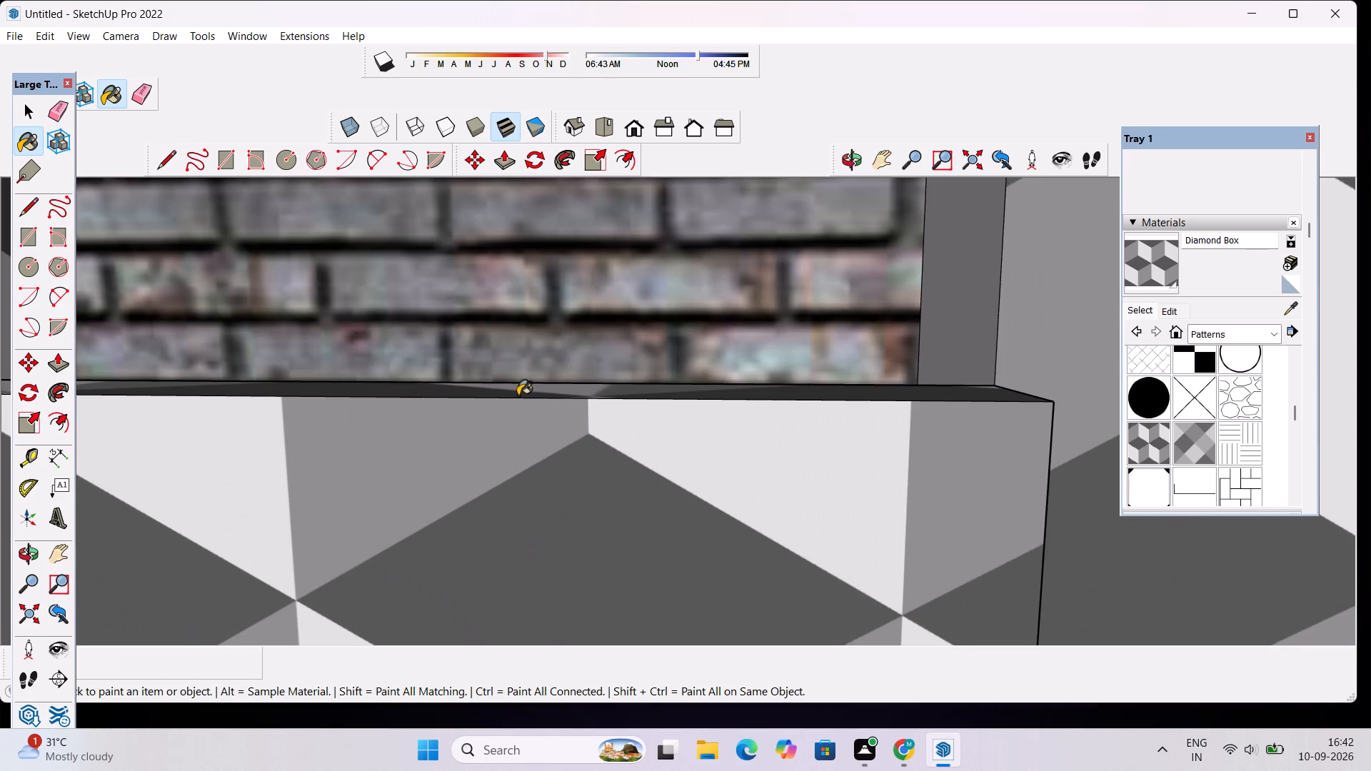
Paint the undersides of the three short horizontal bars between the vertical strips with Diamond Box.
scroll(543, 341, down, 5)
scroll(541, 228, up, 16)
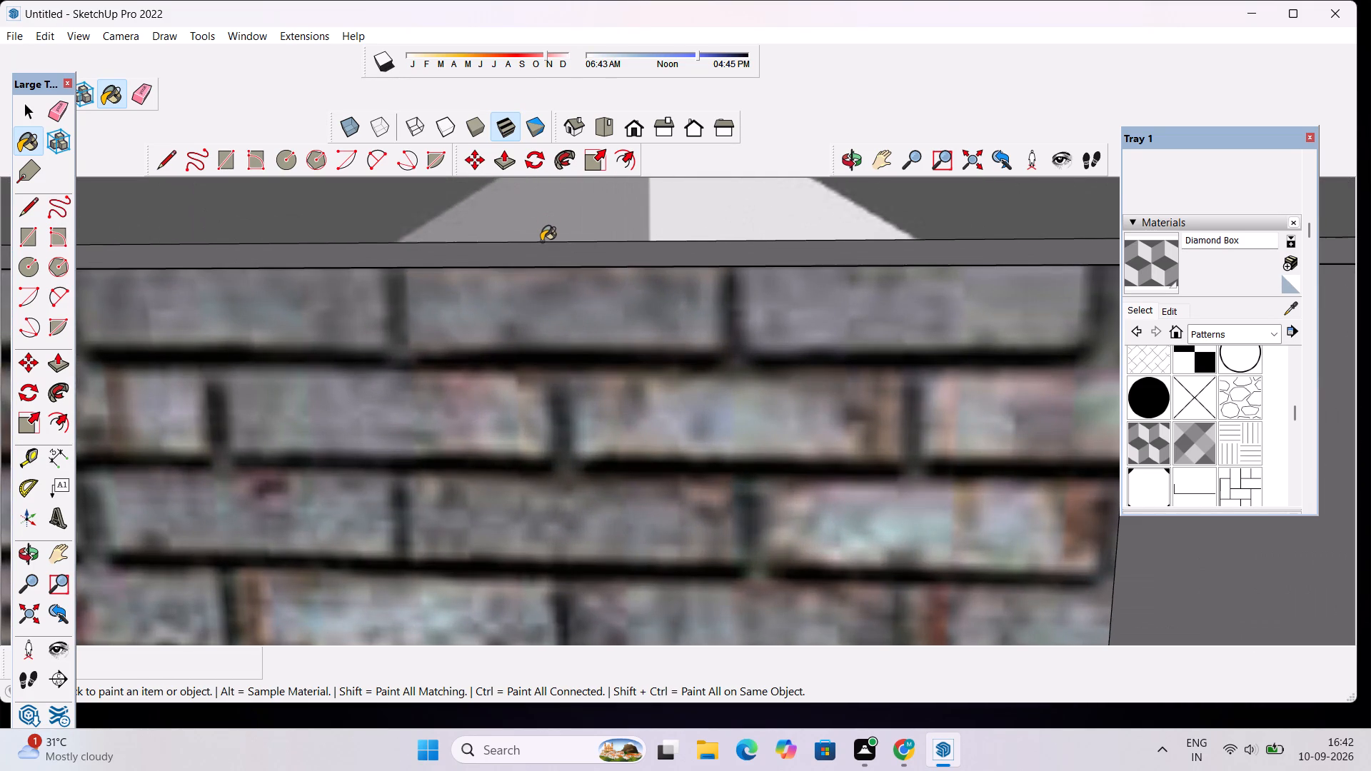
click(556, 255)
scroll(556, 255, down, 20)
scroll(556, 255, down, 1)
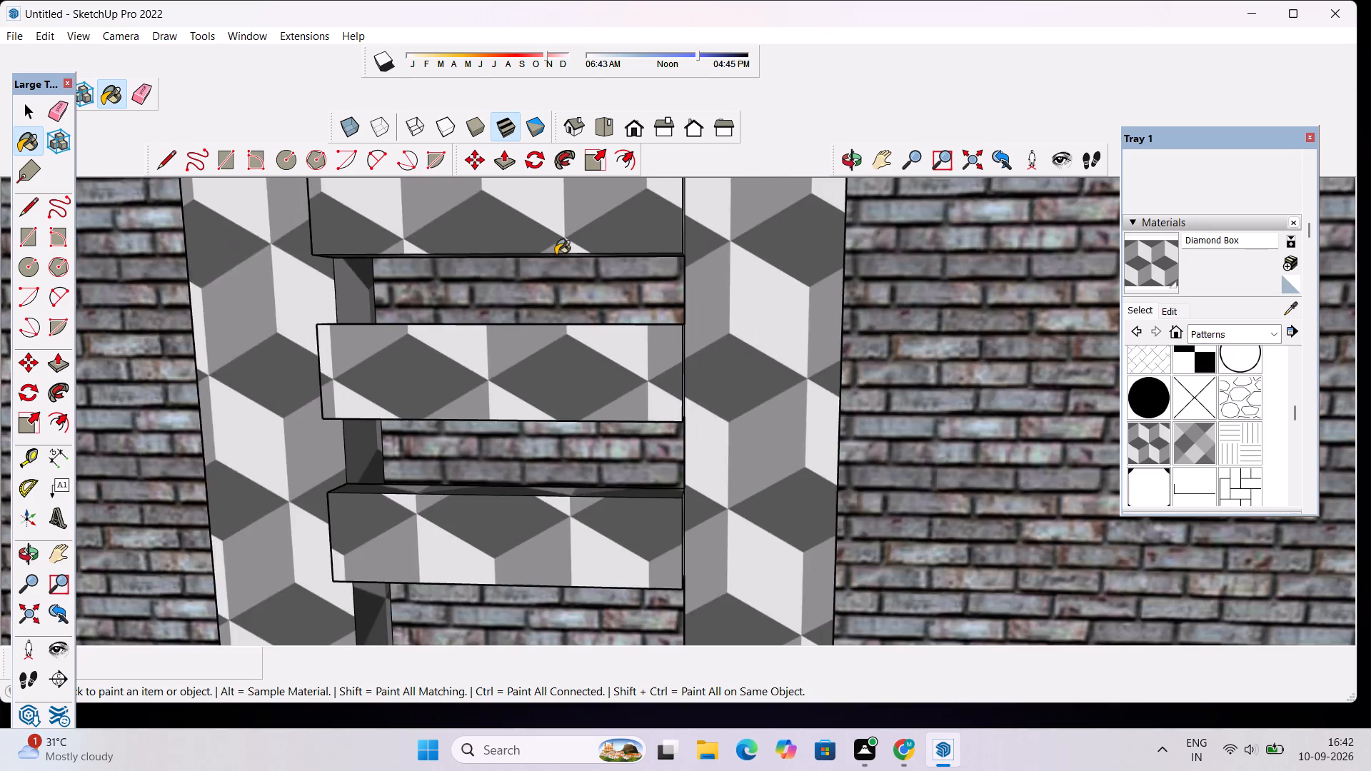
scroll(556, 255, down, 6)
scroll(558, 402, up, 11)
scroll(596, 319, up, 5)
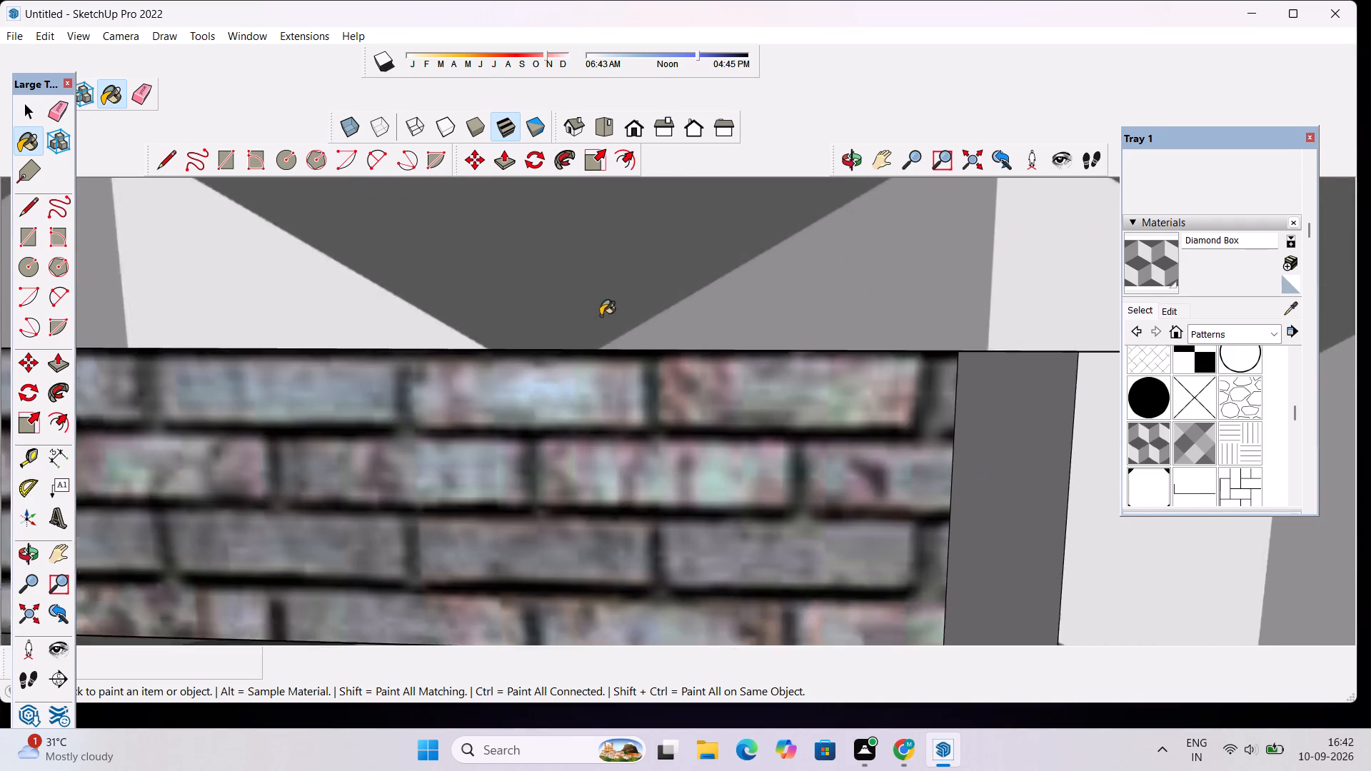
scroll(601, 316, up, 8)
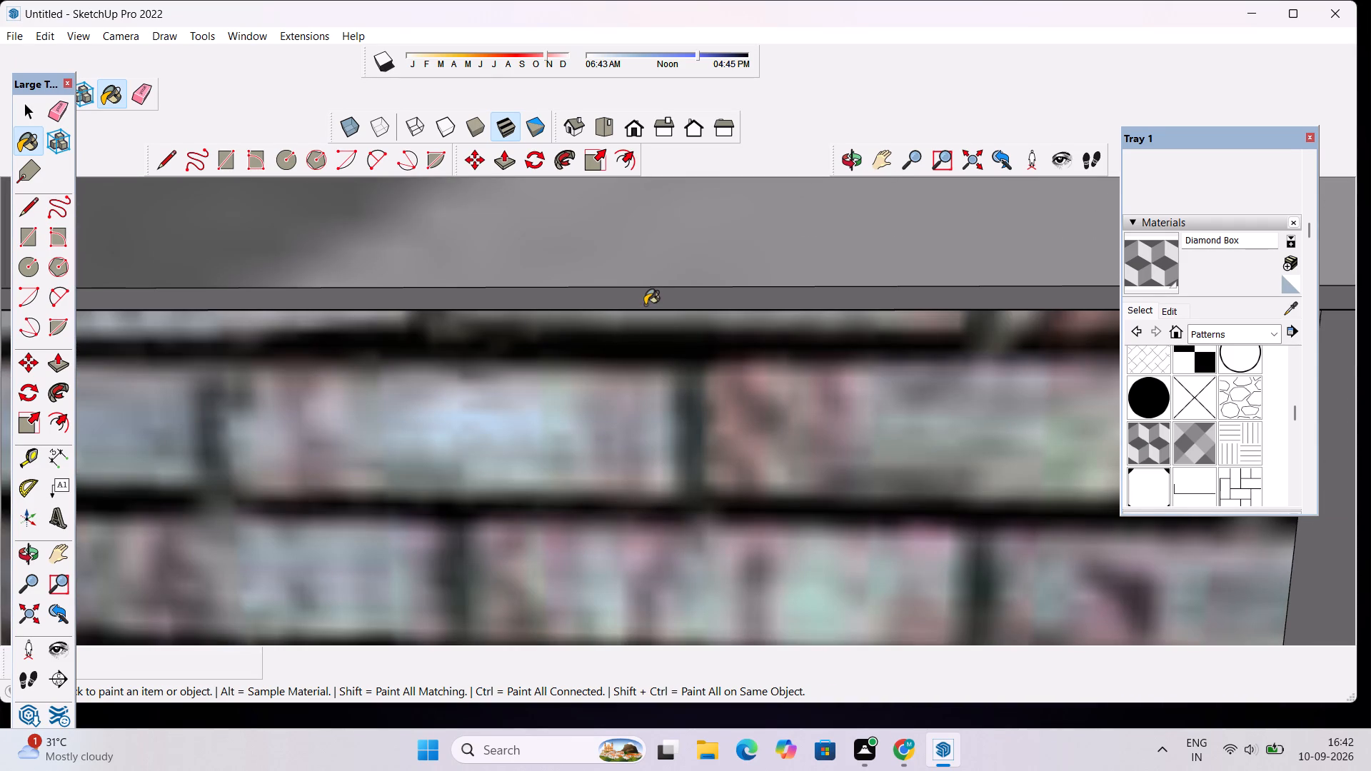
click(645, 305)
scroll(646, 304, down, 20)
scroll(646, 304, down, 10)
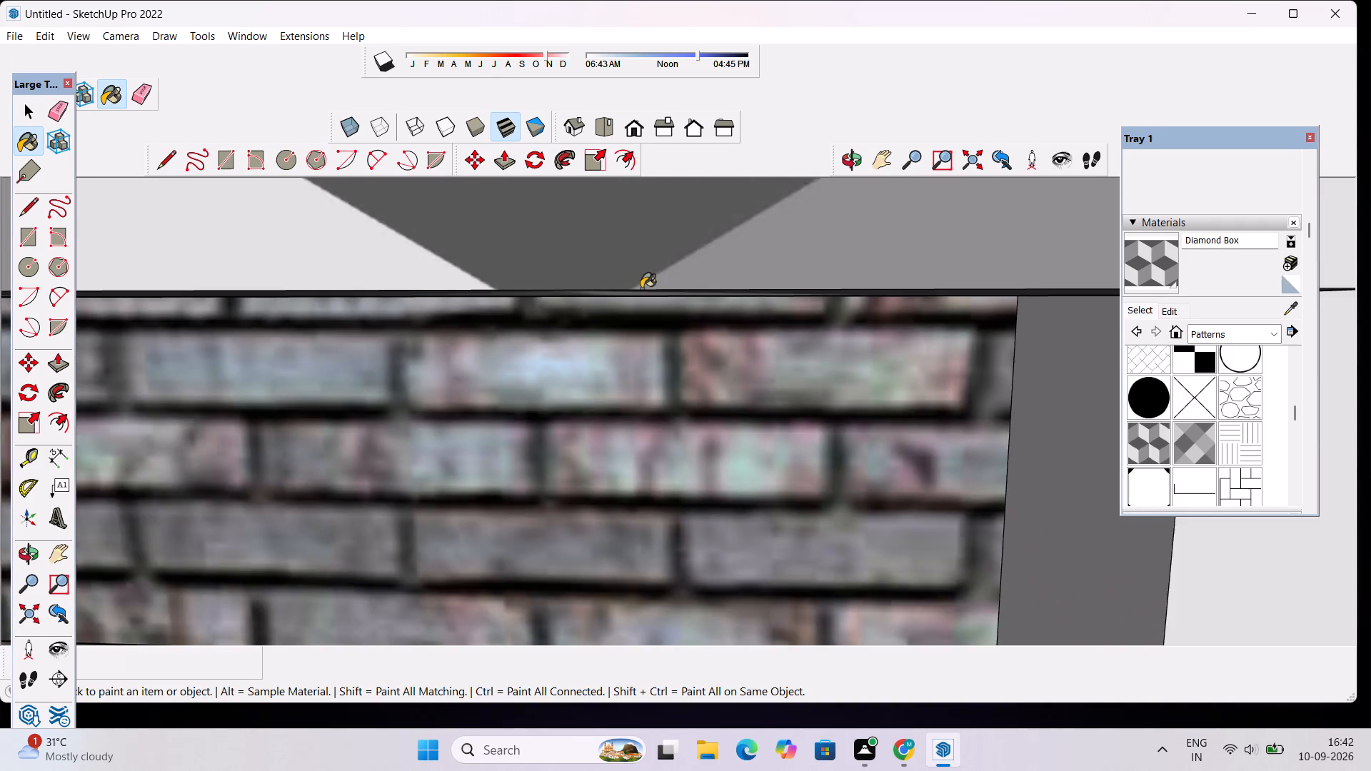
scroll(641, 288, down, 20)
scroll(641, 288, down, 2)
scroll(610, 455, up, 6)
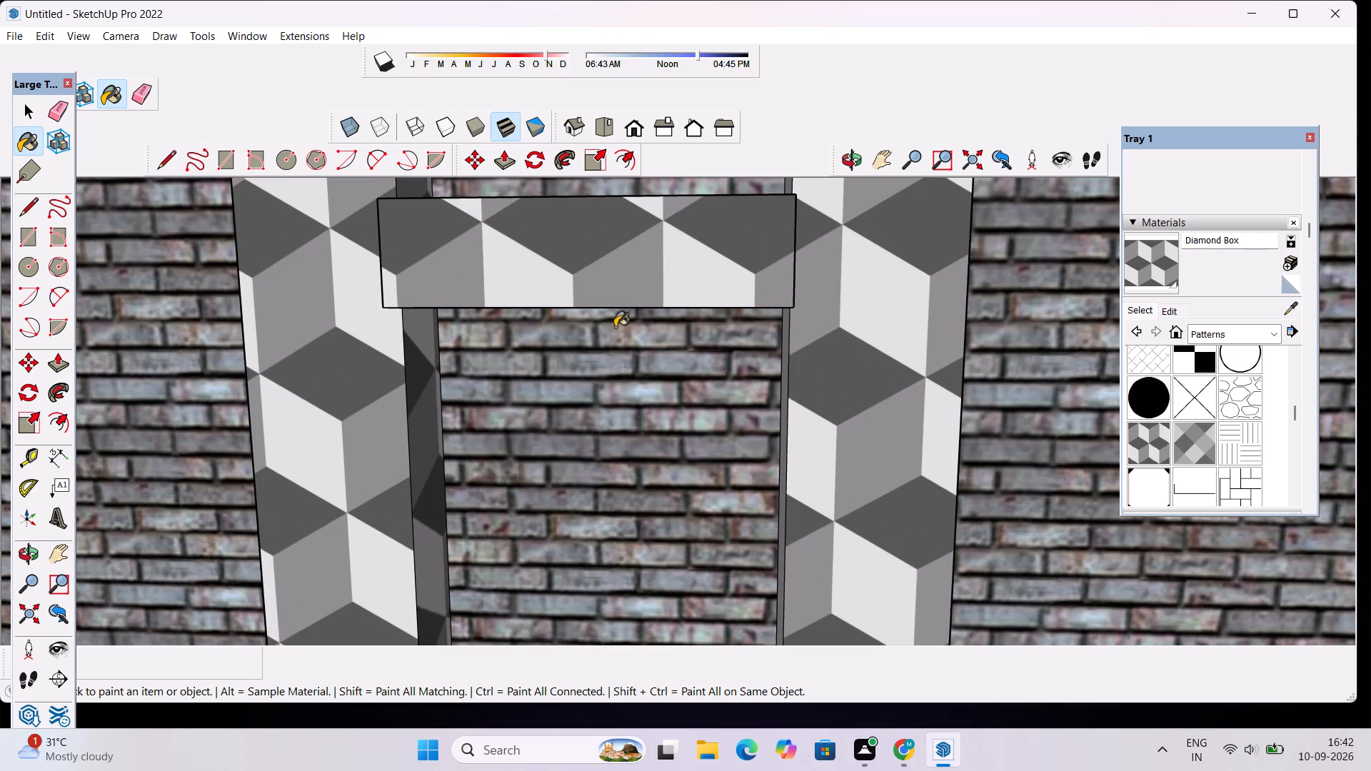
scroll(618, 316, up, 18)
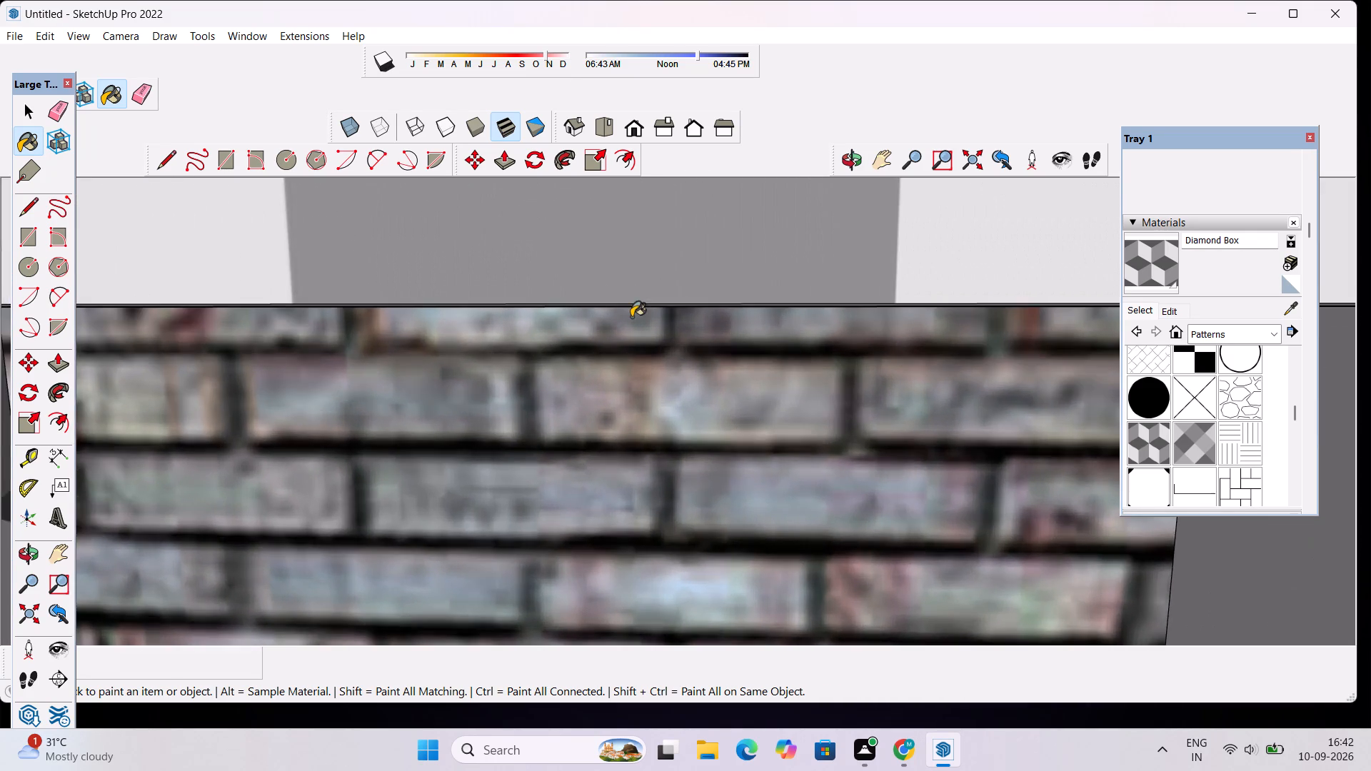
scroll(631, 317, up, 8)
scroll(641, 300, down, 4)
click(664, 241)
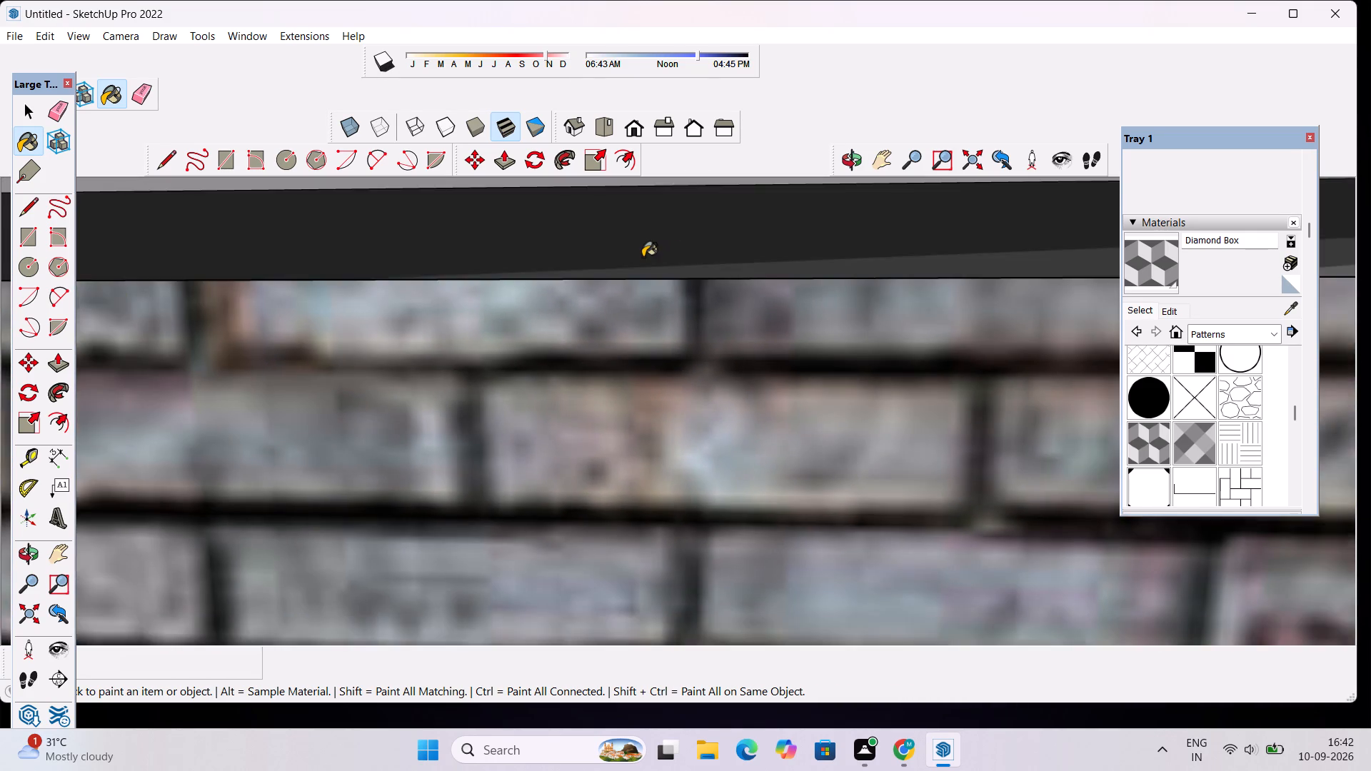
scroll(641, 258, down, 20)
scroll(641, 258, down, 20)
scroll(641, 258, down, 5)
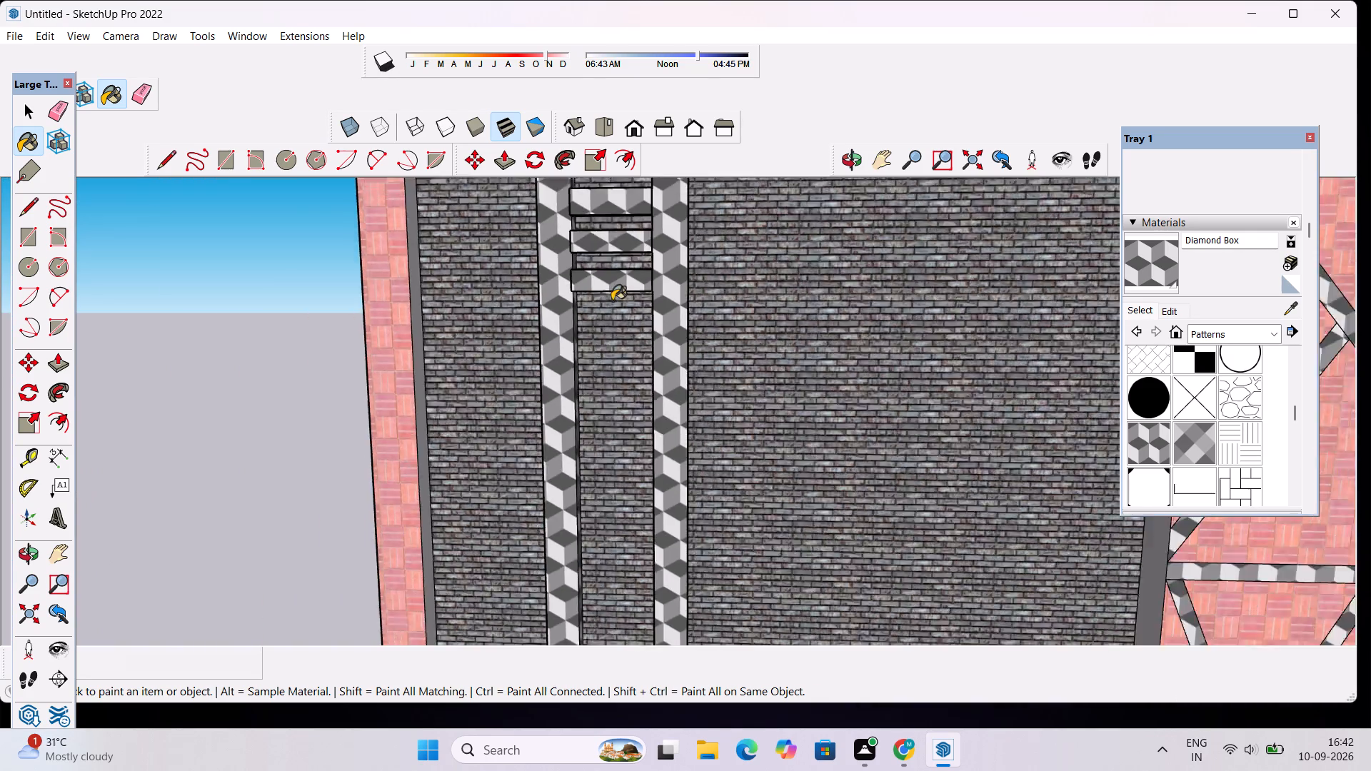
Undo all the Diamond Box painting on the front facade's braces, band, vertical strips and short bars.
scroll(612, 301, down, 17)
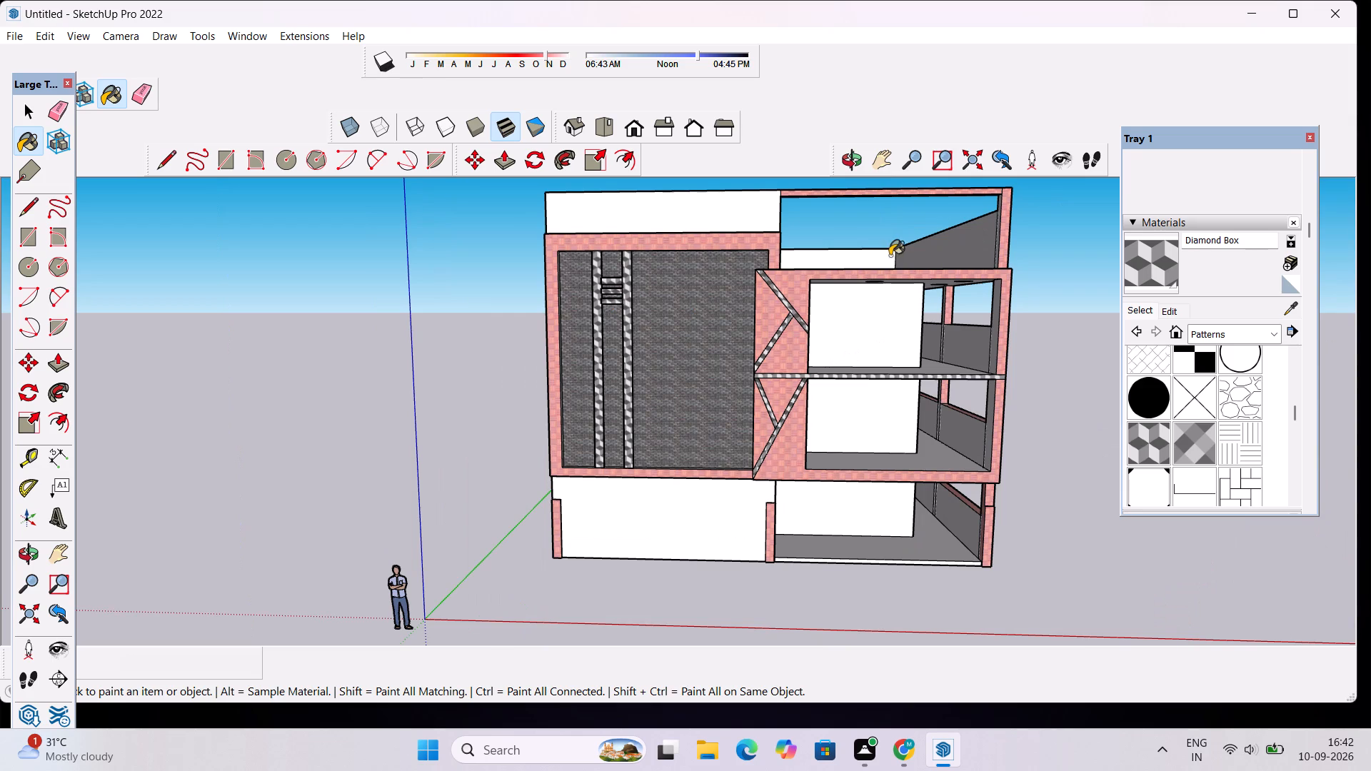
key(ctrl+z)
key(ctrl+z)
key(ctrl+z)
key(ctrl+z)
key(ctrl+z)
key(ctrl+z)
key(ctrl+z)
key(ctrl+z)
key(ctrl+z)
key(ctrl+z)
key(ctrl+z)
key(ctrl+z)
key(ctrl+z)
key(ctrl+z)
key(ctrl+z)
key(ctrl+z)
key(ctrl+z)
key(ctrl+z)
key(ctrl+z)
key(ctrl+z)
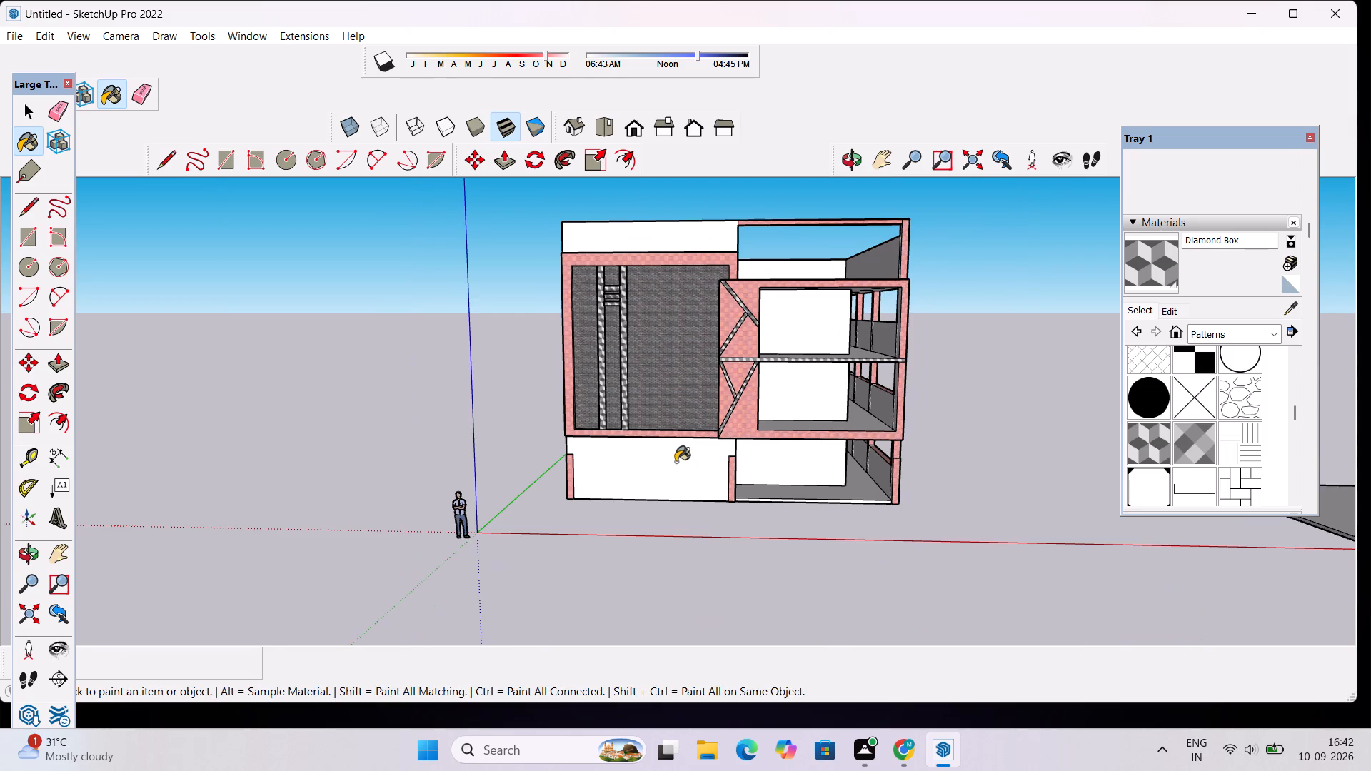
key(ctrl+z)
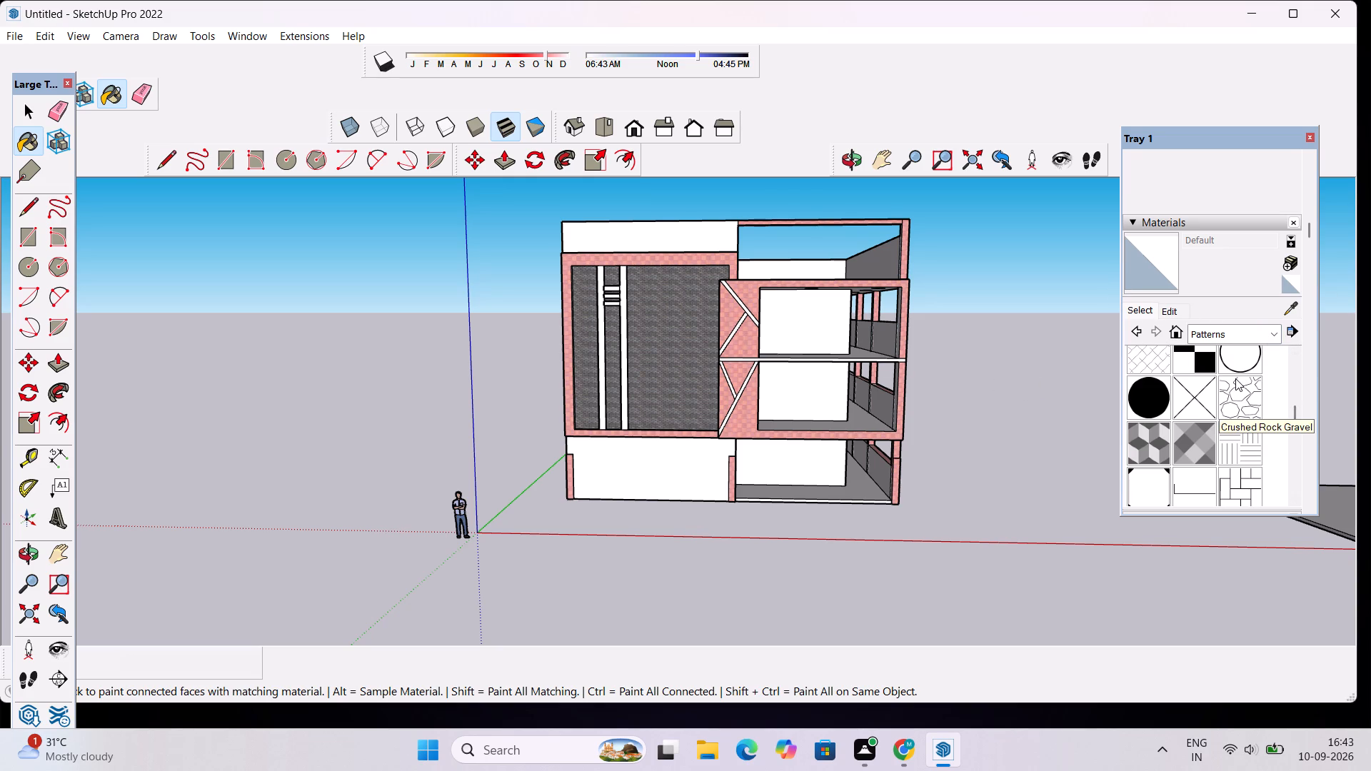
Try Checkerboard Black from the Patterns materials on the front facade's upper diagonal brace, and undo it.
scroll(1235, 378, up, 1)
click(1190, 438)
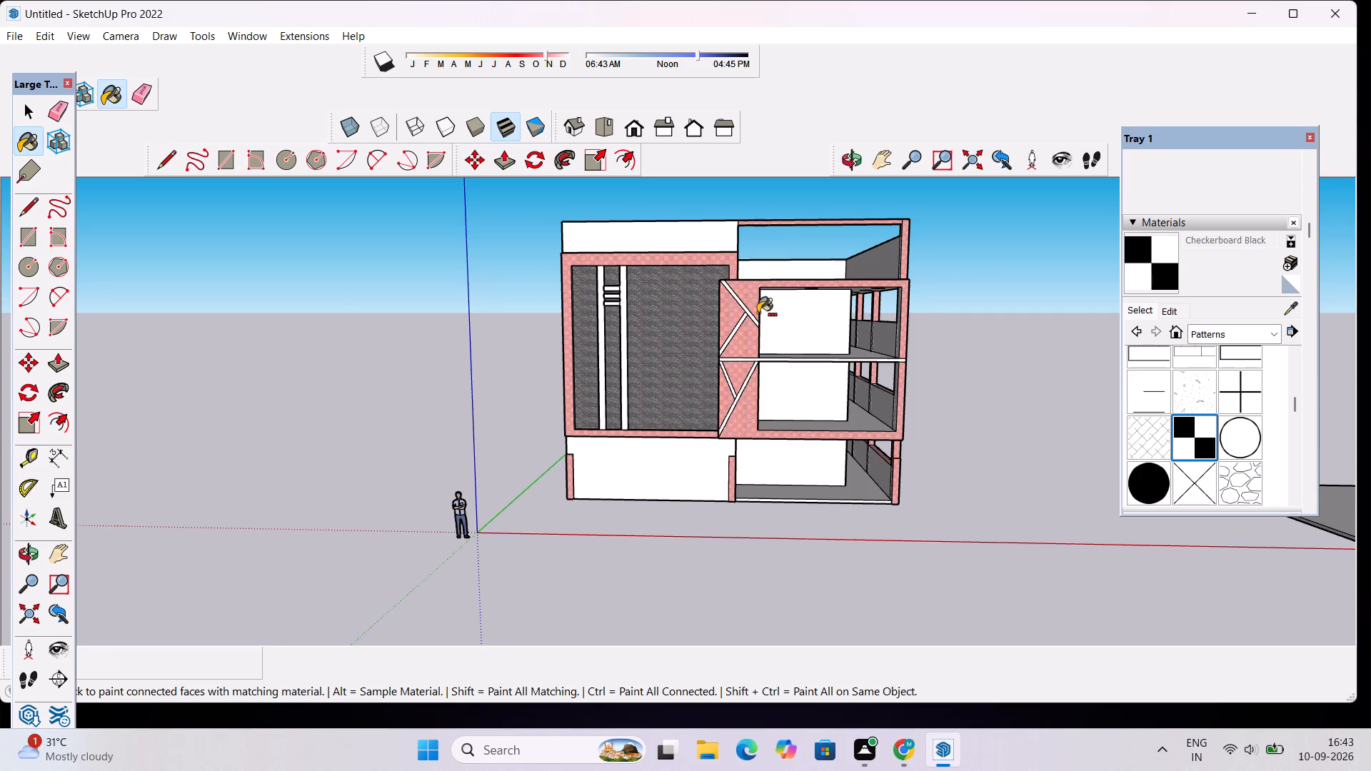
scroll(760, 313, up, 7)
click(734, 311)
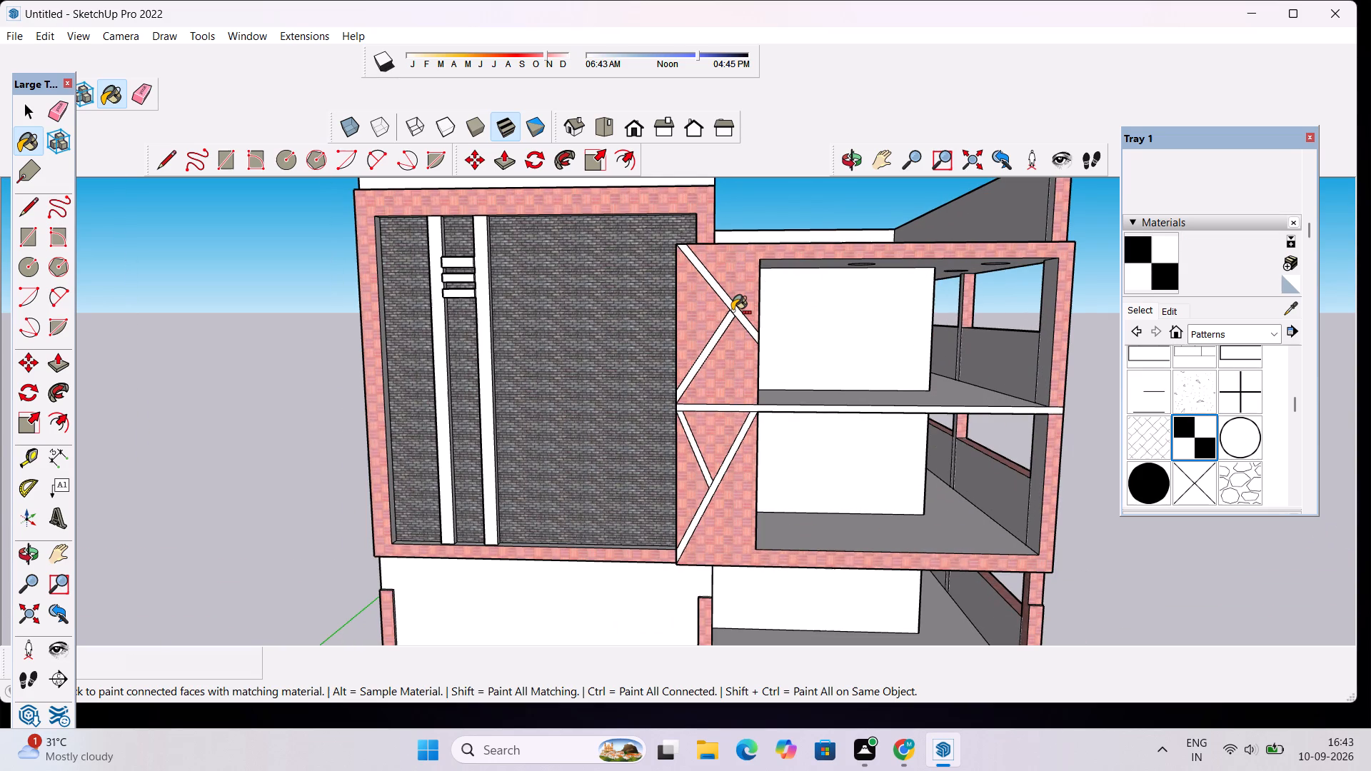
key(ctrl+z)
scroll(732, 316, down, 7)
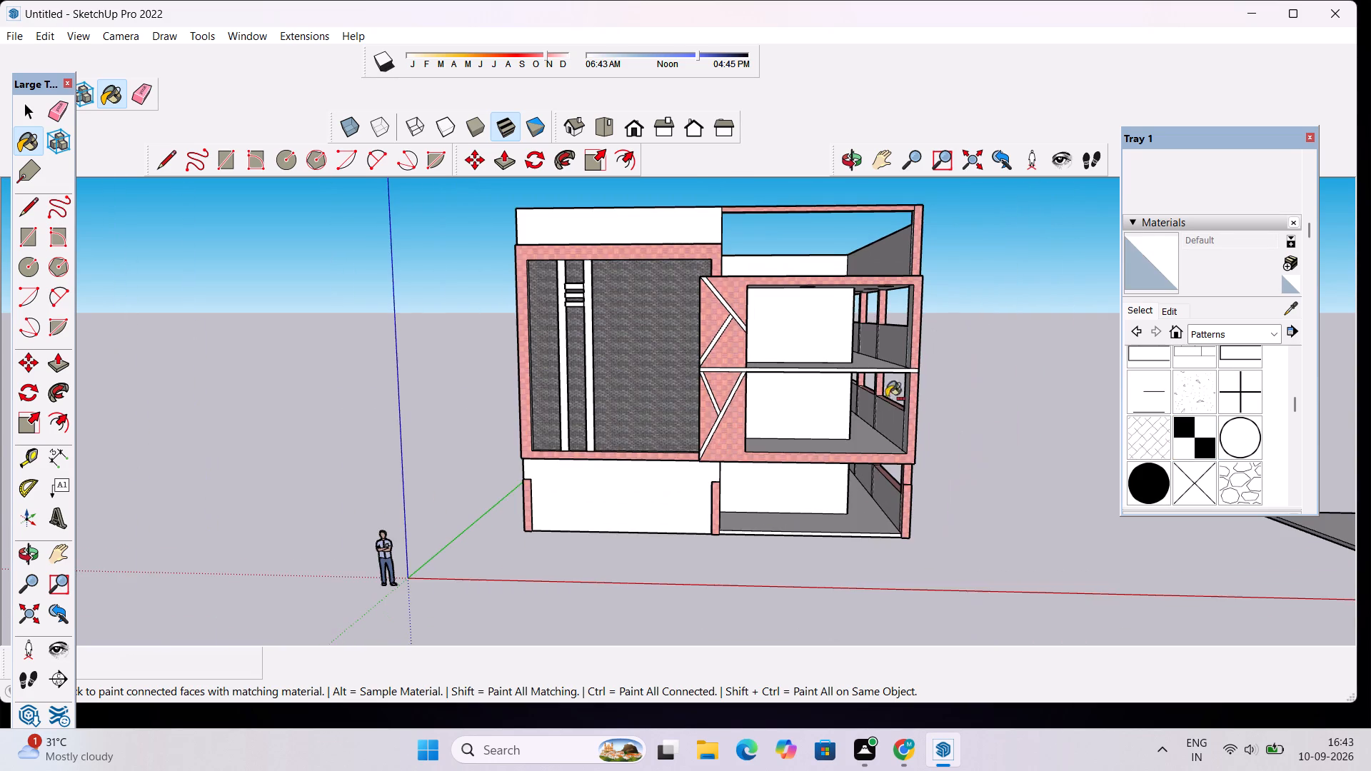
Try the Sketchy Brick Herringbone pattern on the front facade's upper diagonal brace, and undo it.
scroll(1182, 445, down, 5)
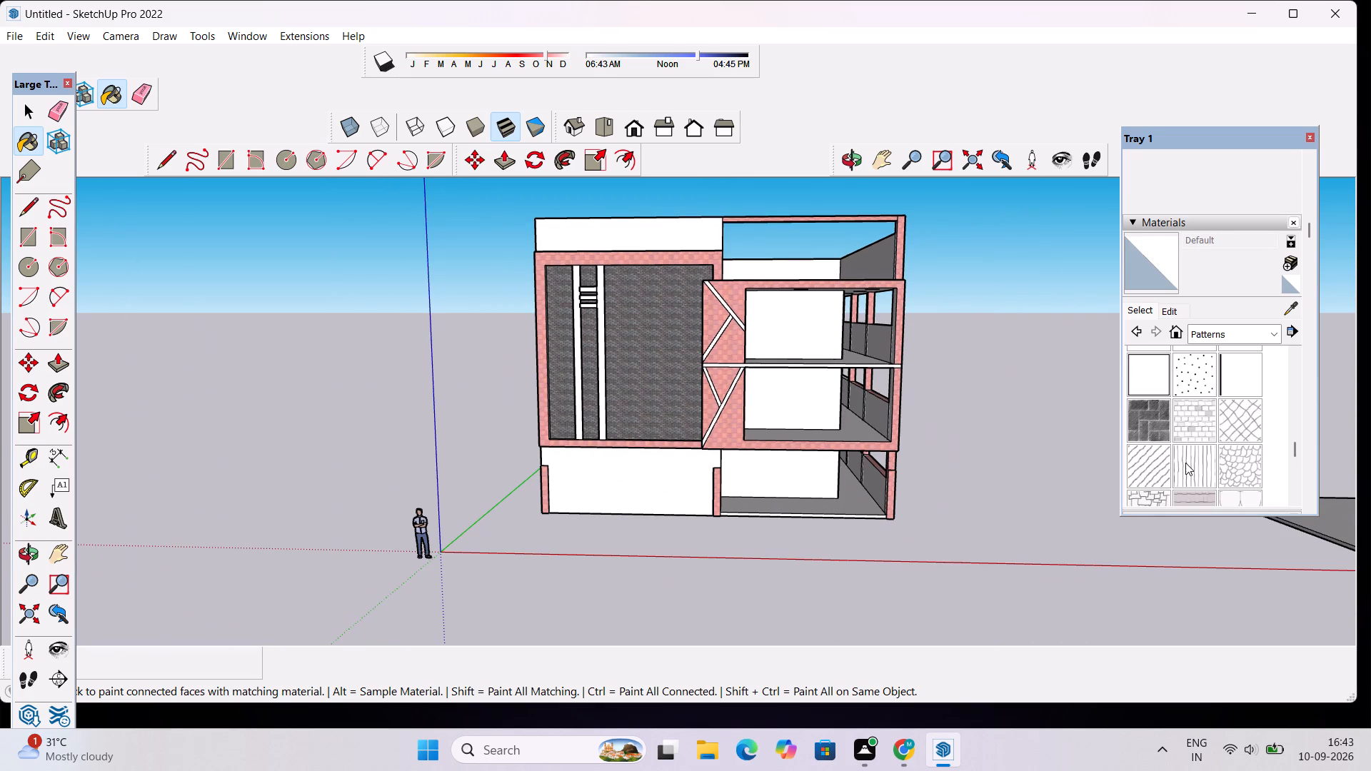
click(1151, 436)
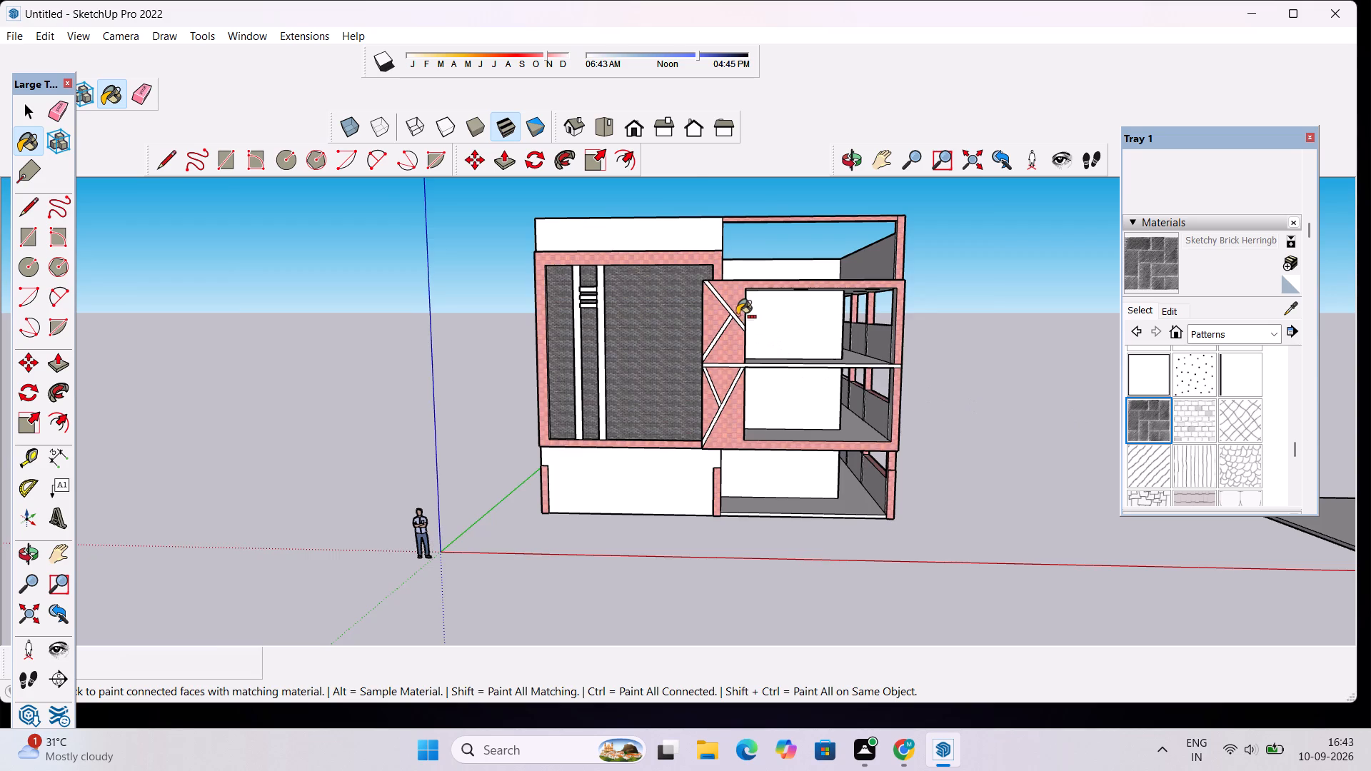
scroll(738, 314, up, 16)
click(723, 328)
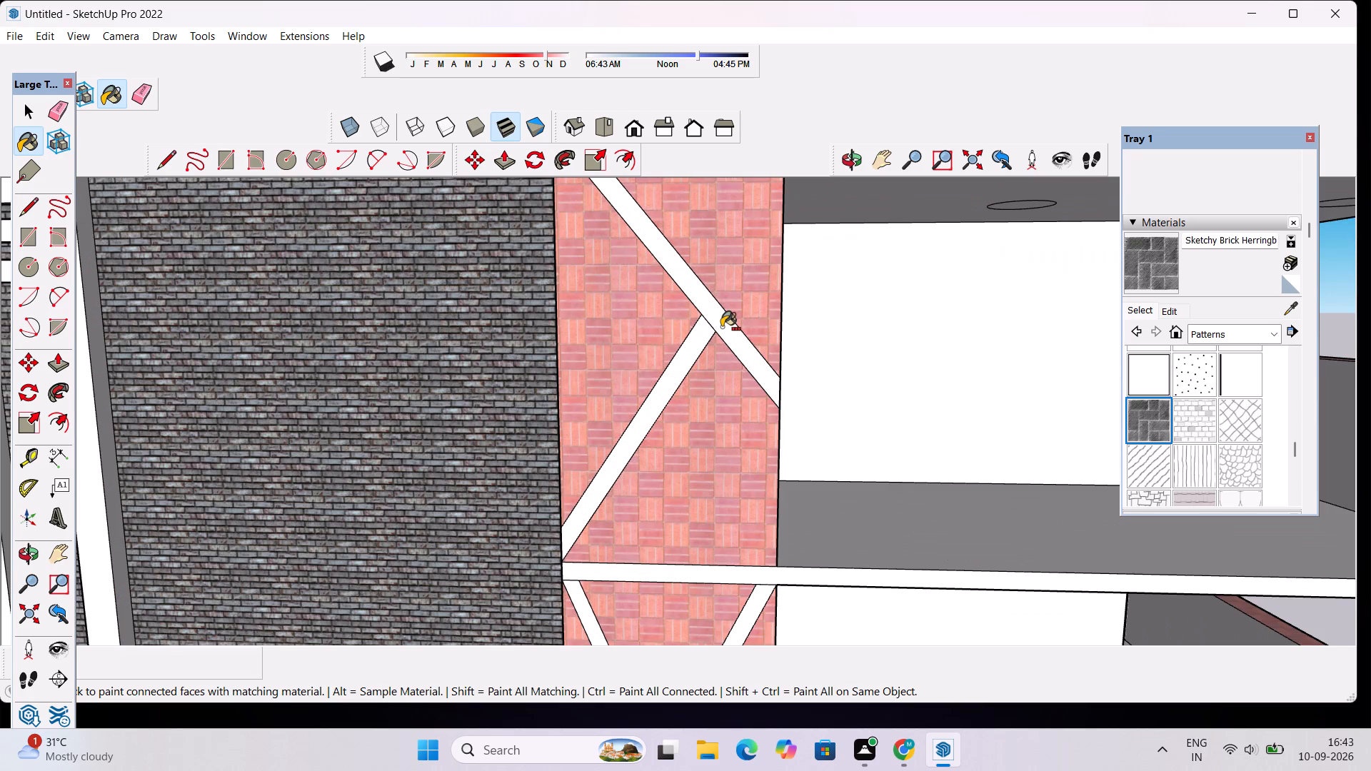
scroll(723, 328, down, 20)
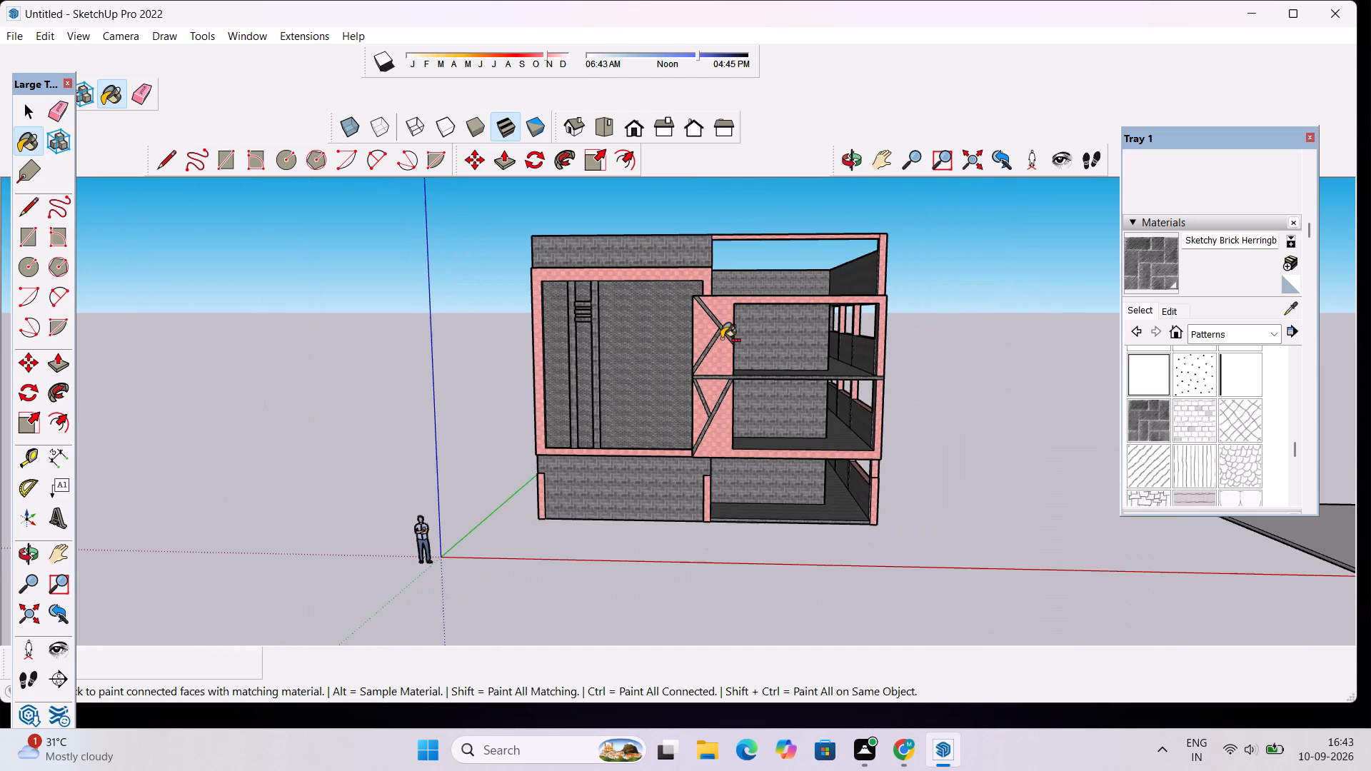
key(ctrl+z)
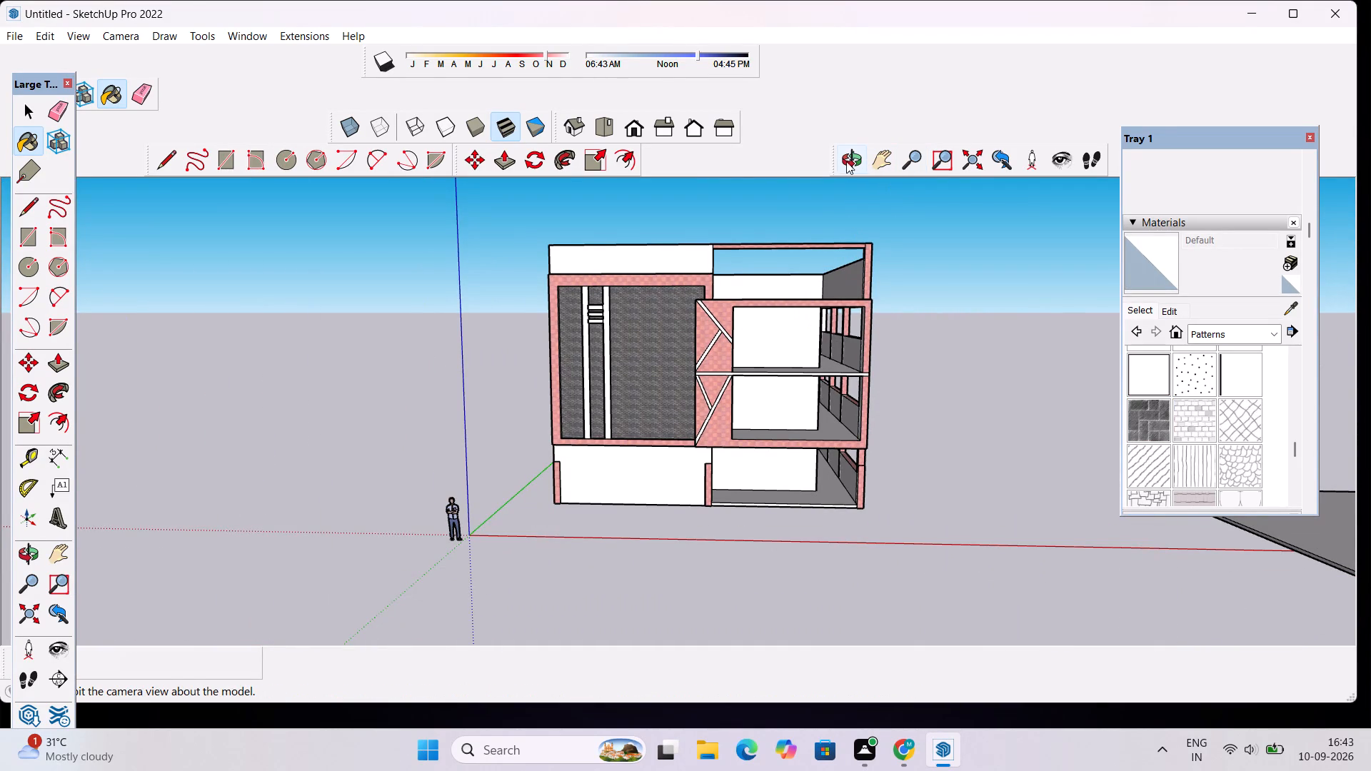
Undo the pink brick painting on the side facade's wall bands and columns.
click(843, 161)
drag(932, 318, 480, 315)
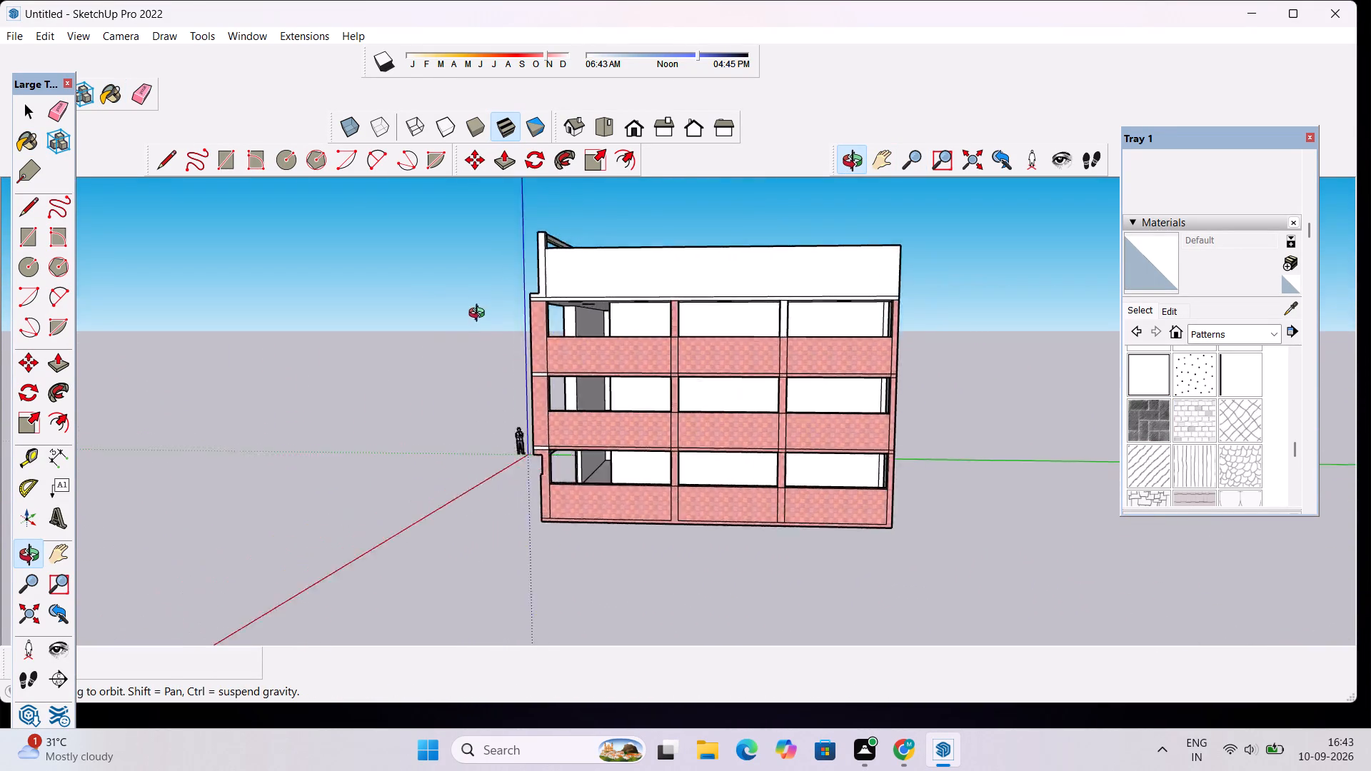
drag(480, 315, 453, 353)
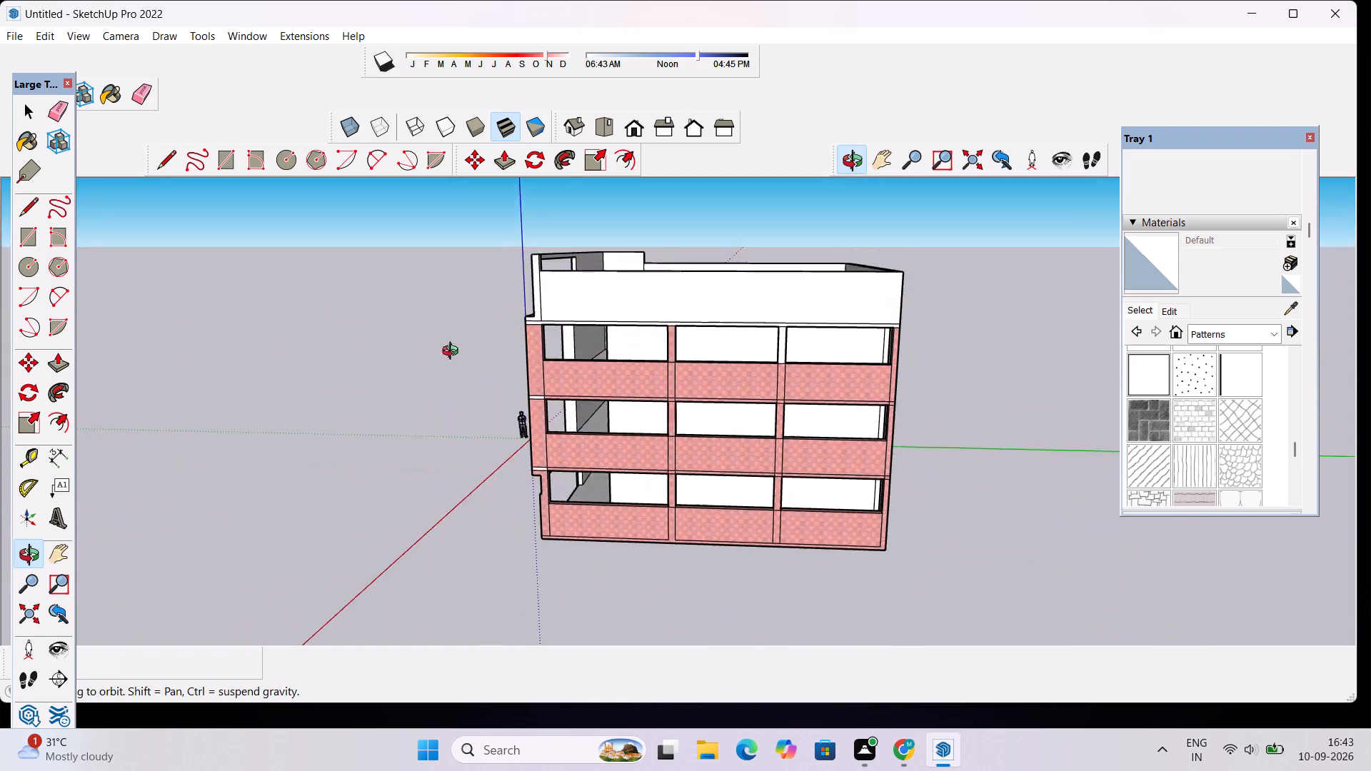
drag(453, 353, 512, 383)
drag(611, 364, 957, 348)
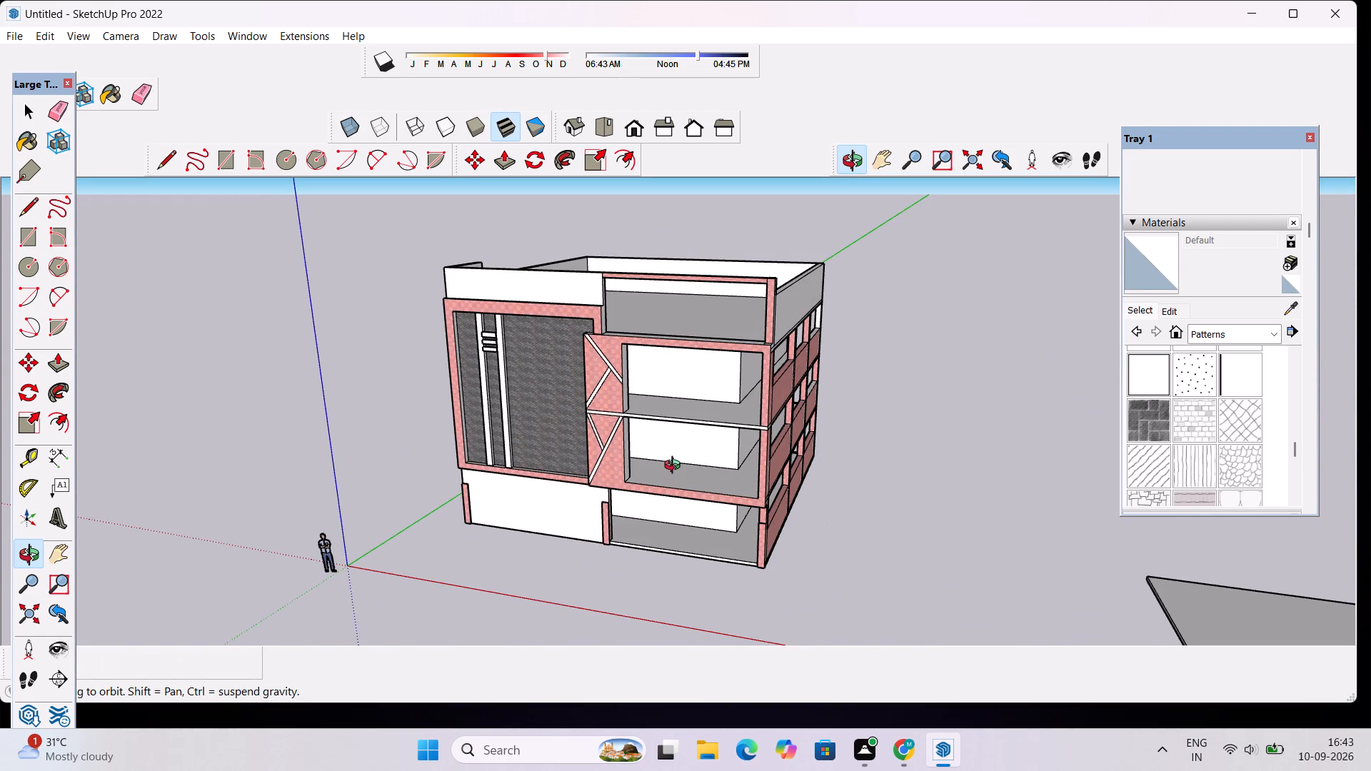
key(ctrl+z)
key(ctrl+z)
key(ctrl+z)
key(ctrl+z)
key(ctrl+z)
key(ctrl+z)
key(ctrl+z)
key(ctrl+z)
key(ctrl+z)
key(ctrl+z)
key(ctrl+z)
key(ctrl+z)
key(ctrl+z)
key(ctrl+z)
key(ctrl+z)
key(ctrl+z)
key(ctrl+z)
key(ctrl+z)
key(ctrl+z)
key(ctrl+z)
key(ctrl+z)
key(ctrl+z)
key(ctrl+z)
key(ctrl+z)
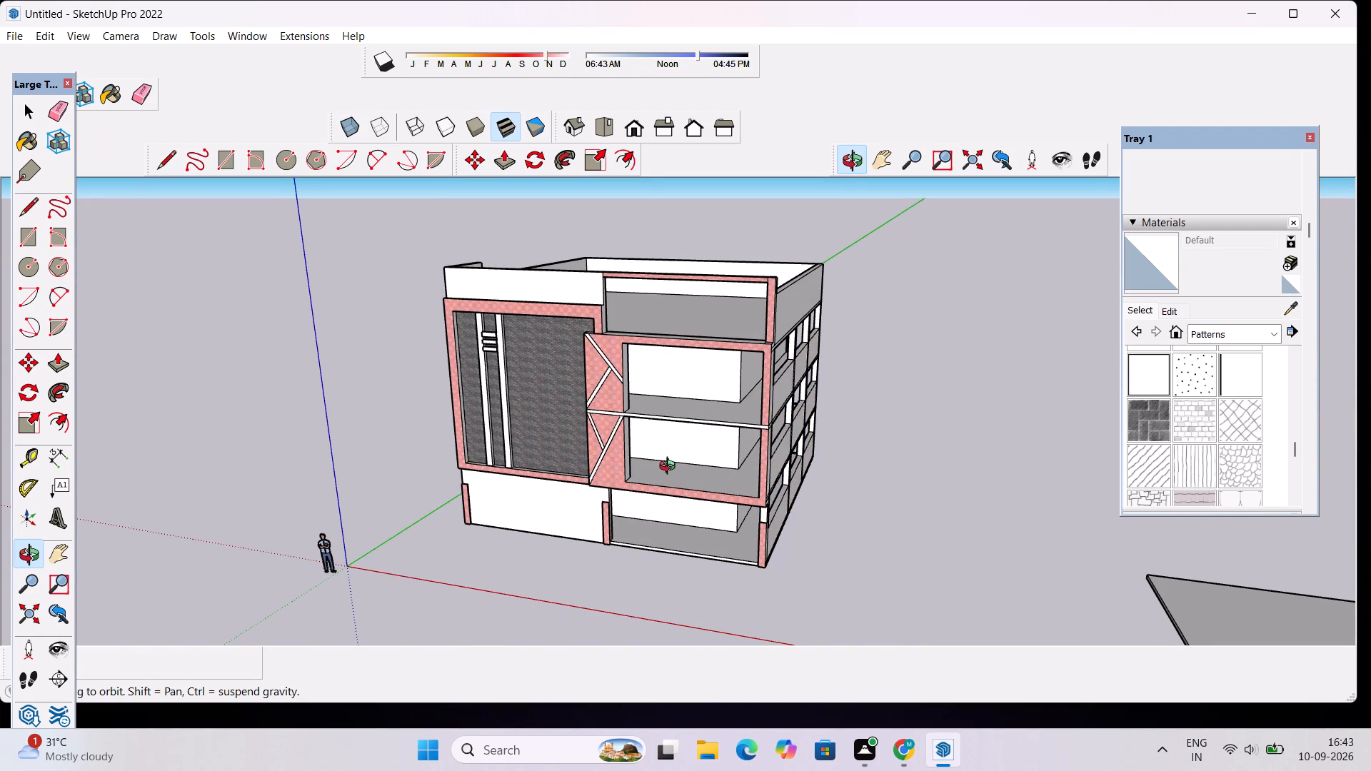
Undo the pink brick painting on the front facade's upper beam, columns, brick panel frame and lower storey frame.
key(ctrl+z)
key(ctrl+z)
key(ctrl+z)
key(ctrl+z)
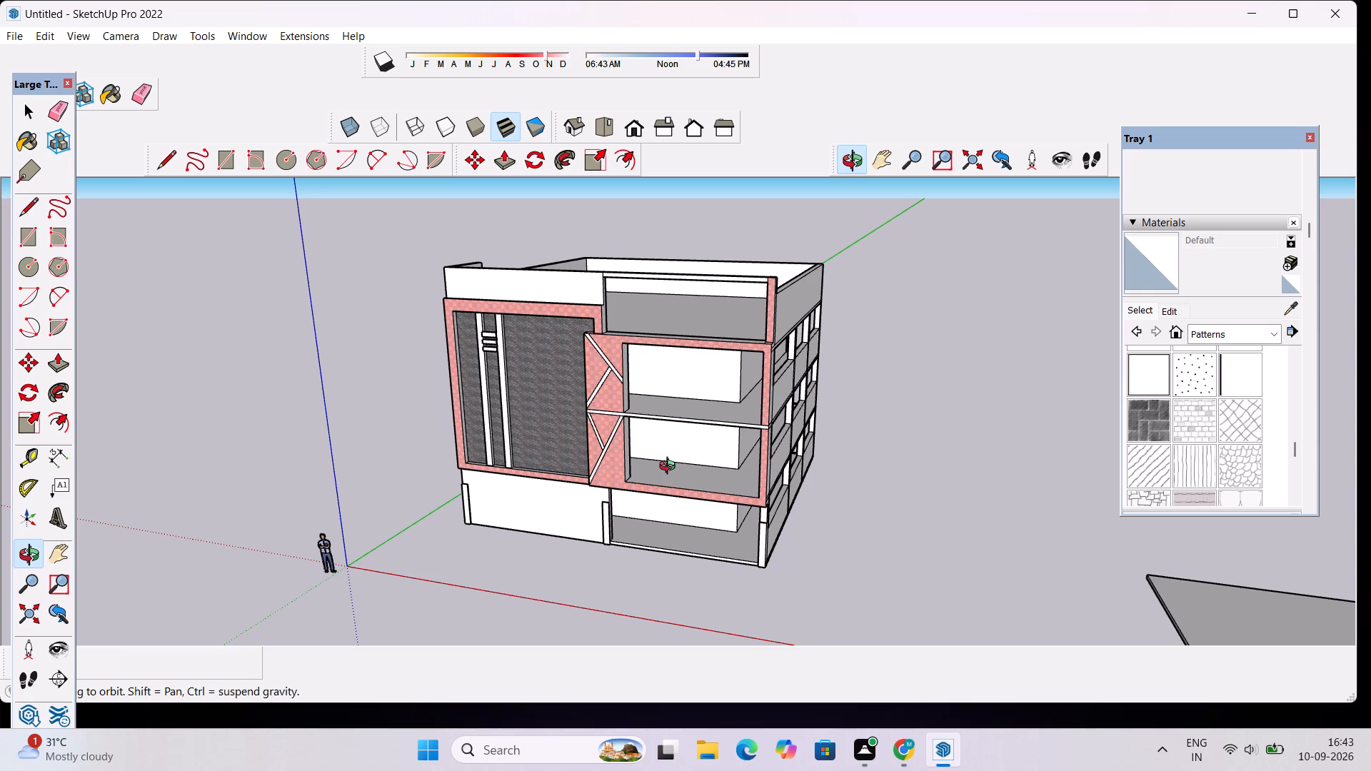
key(ctrl+z)
key(ctrl+z)
key(ctrl+z)
key(ctrl+z)
key(ctrl+z)
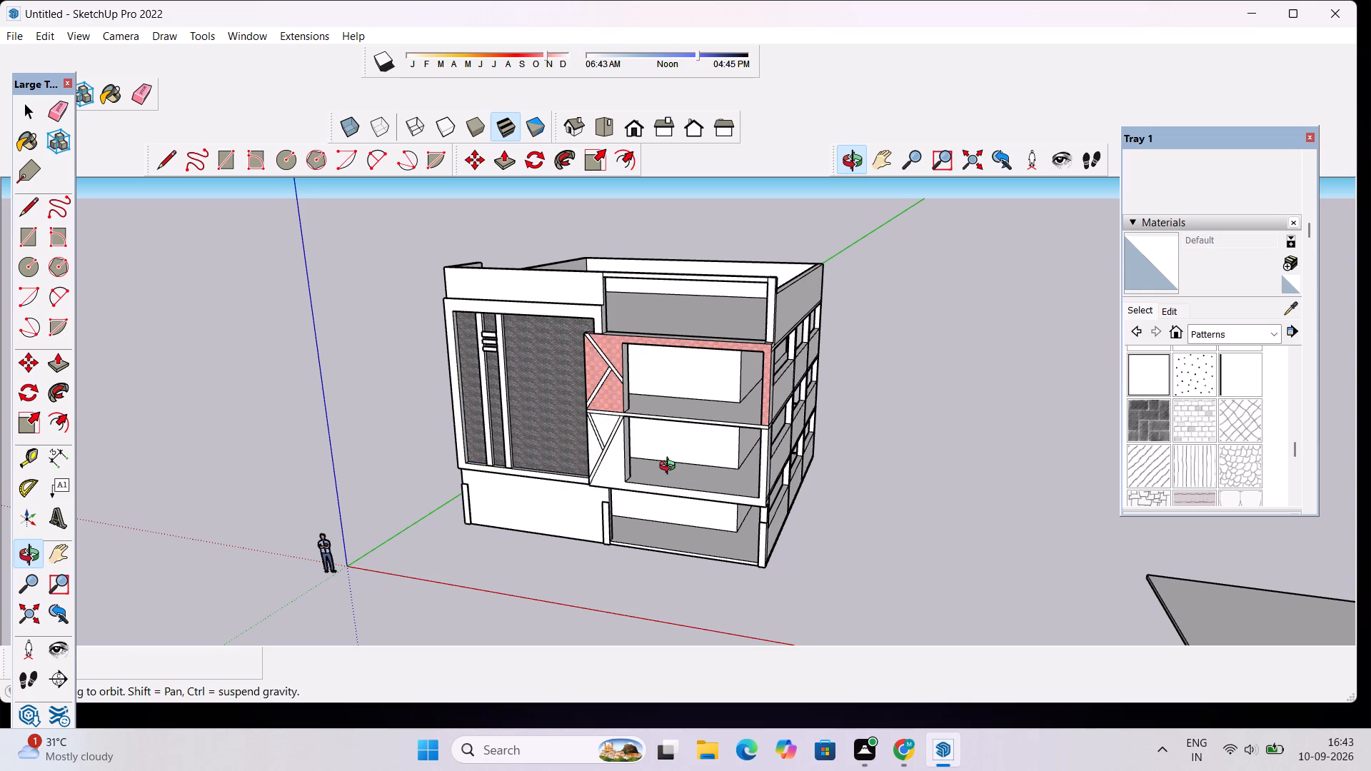
Undo the pink brick painting on the triangular panel below the front facade's upper diagonal braces.
key(ctrl+z)
key(ctrl+z)
key(ctrl+z)
key(ctrl+z)
key(ctrl+z)
key(ctrl+z)
key(ctrl+z)
key(ctrl+z)
key(ctrl+z)
key(ctrl+z)
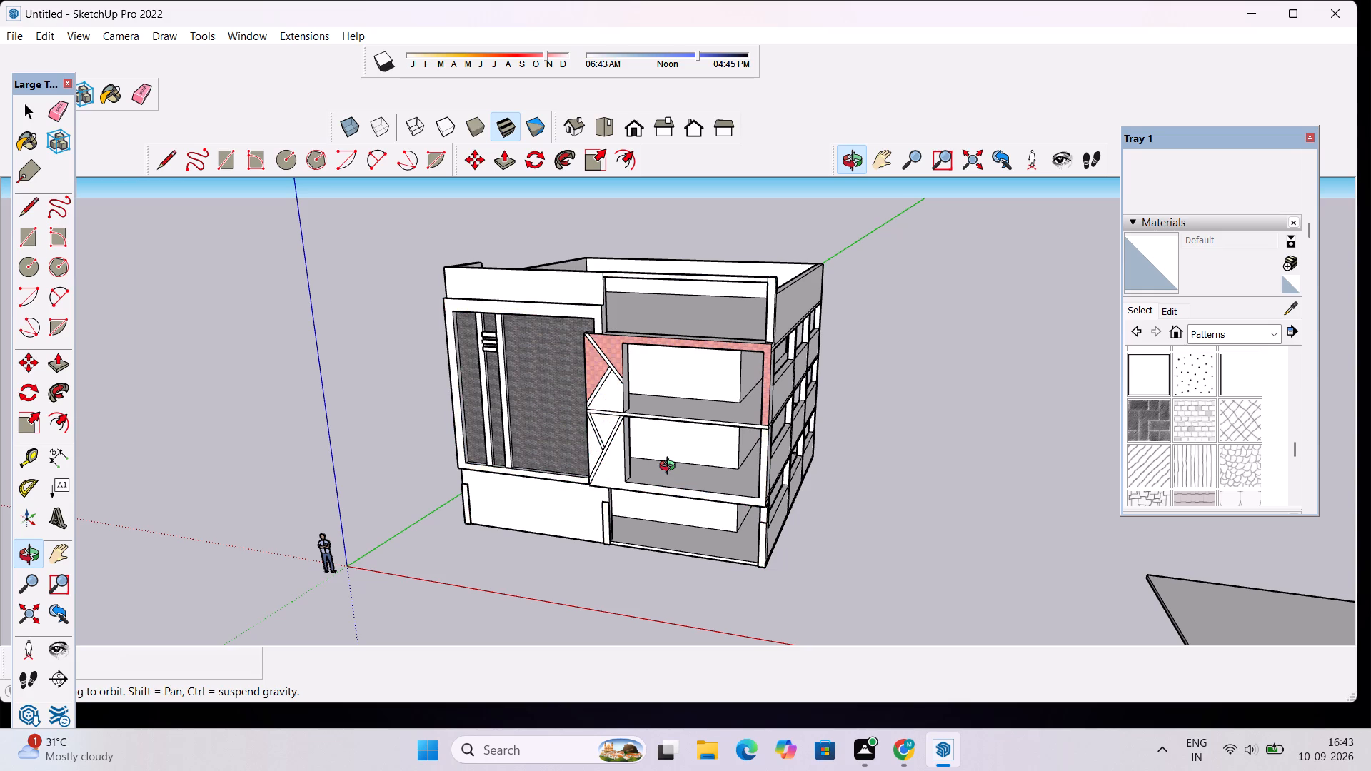
key(ctrl+z)
key(ctrl+z)
key(ctrl+z)
key(ctrl+z)
scroll(635, 380, up, 6)
drag(623, 385, 636, 380)
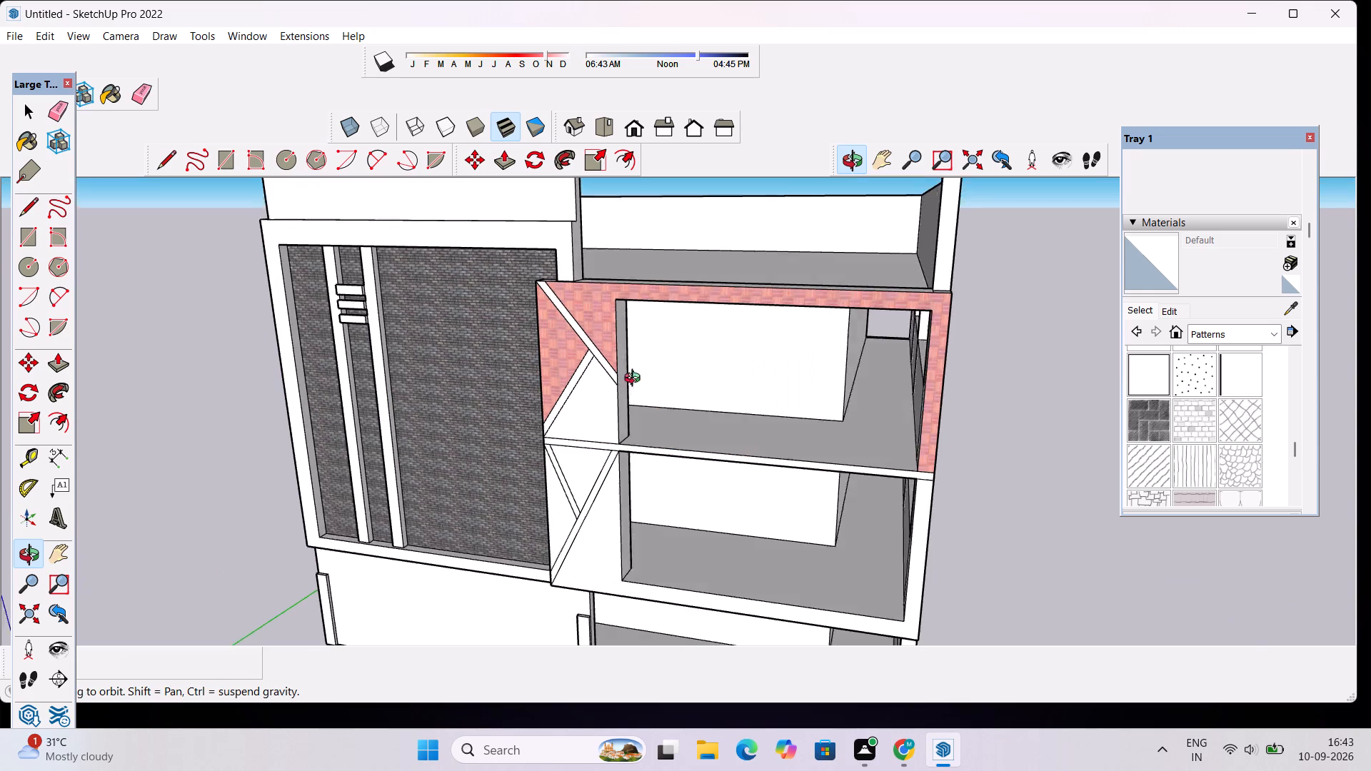
drag(636, 380, 678, 370)
key(ctrl+z)
key(ctrl+z)
key(ctrl+z)
key(ctrl+z)
key(ctrl+z)
key(ctrl+z)
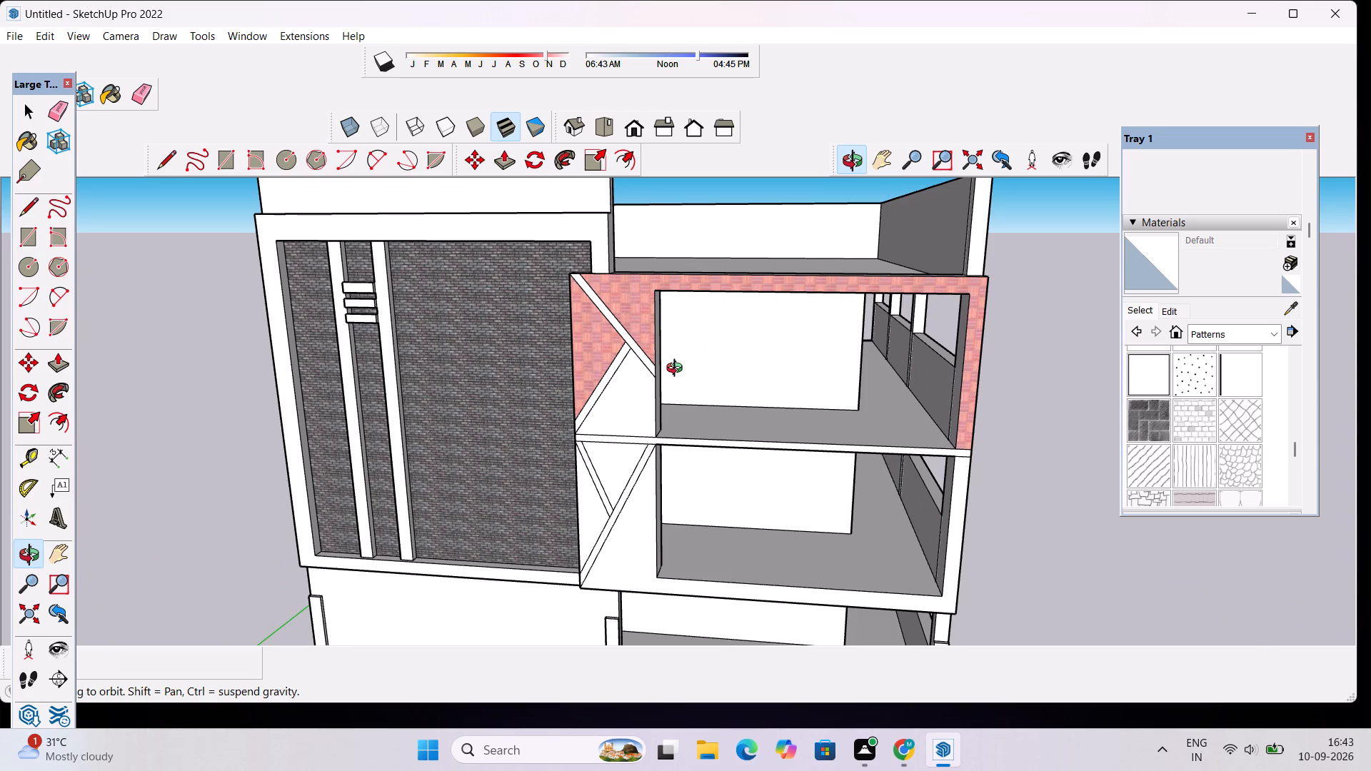
key(ctrl+z)
key(space)
key(ctrl+z)
key(ctrl+z)
key(ctrl+z)
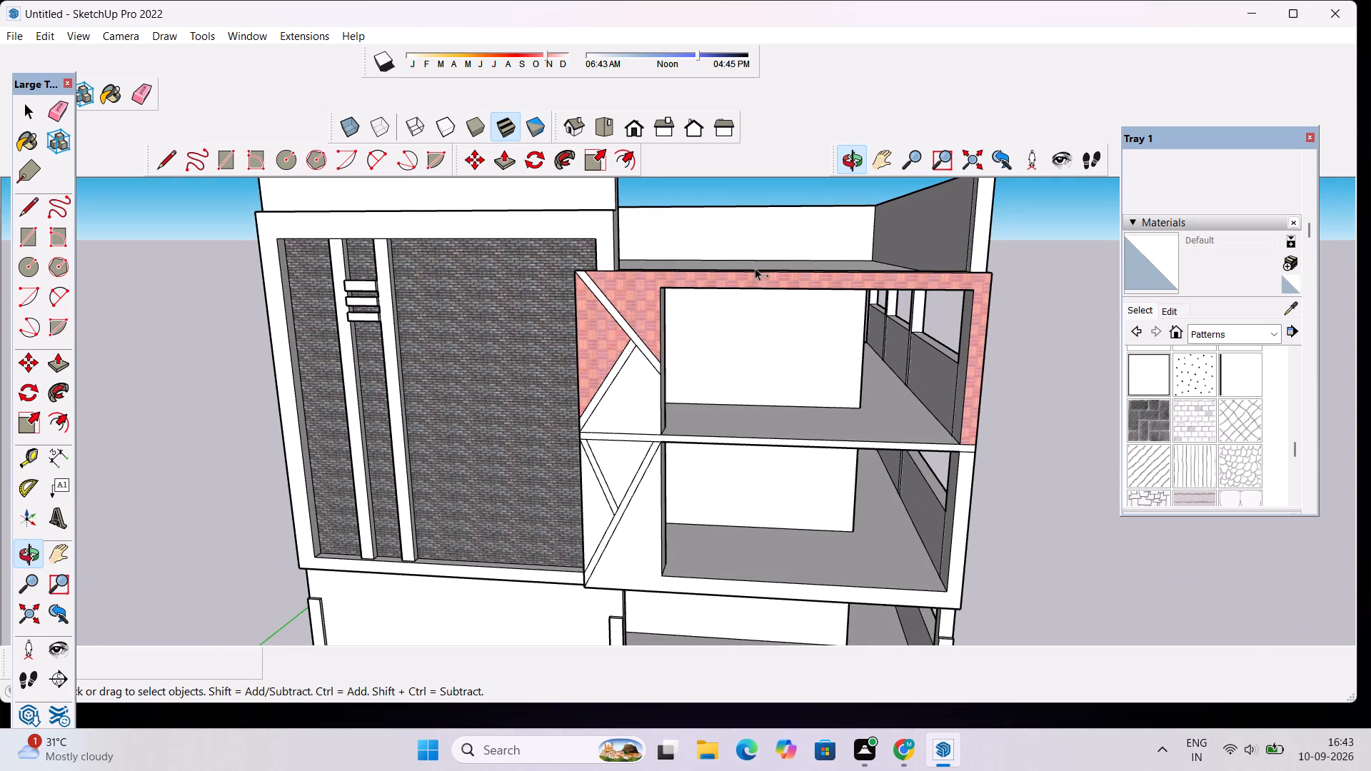
Paint the front facade's projecting frame, floor band and the panels between the braces with Sketchy Stone from the Patterns materials.
scroll(1128, 434, down, 4)
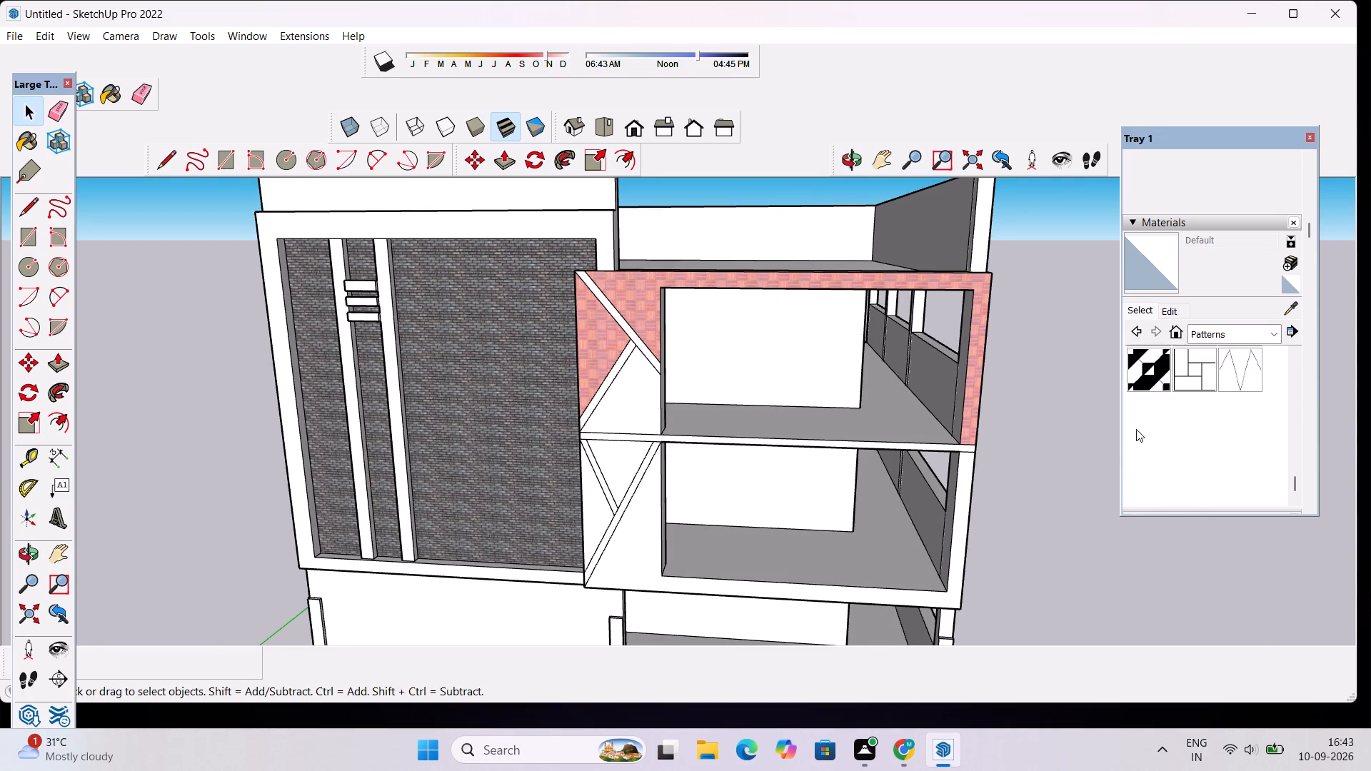
scroll(1142, 423, up, 2)
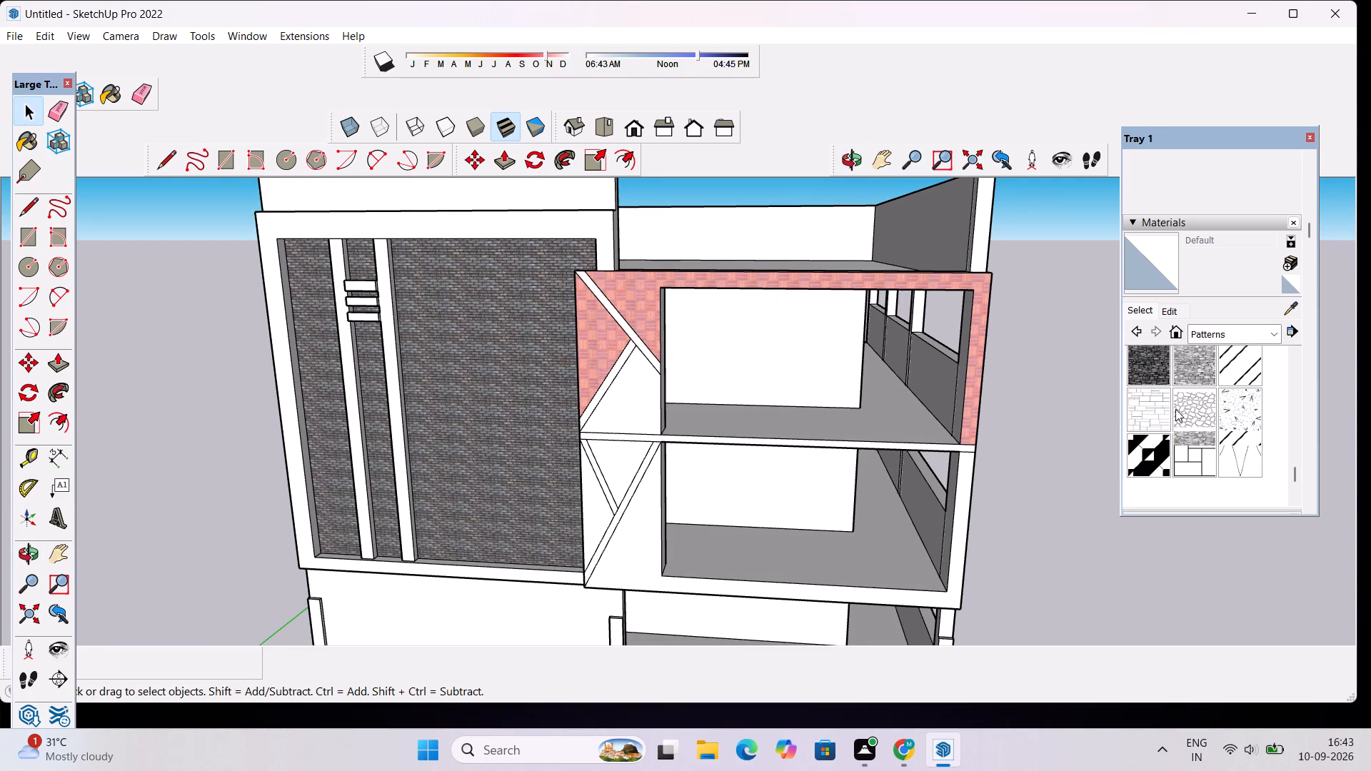
click(1200, 405)
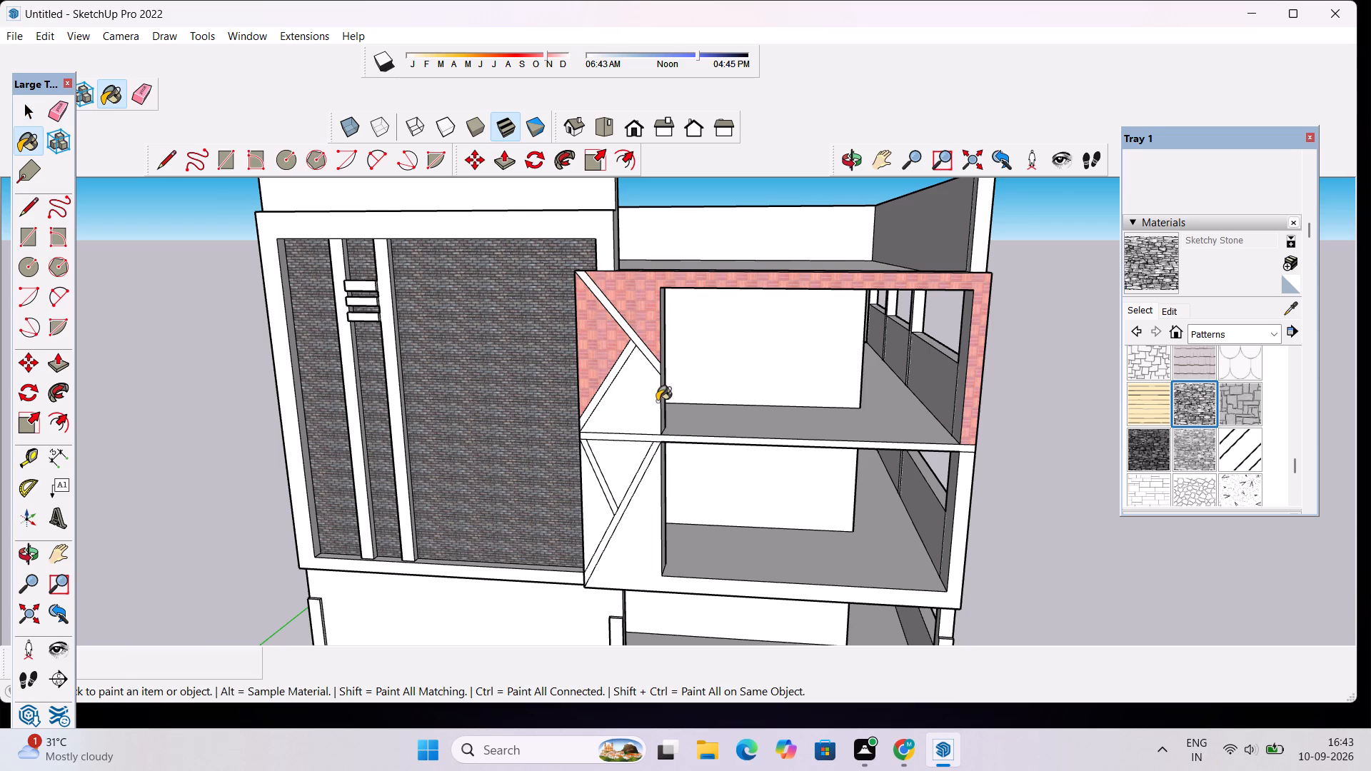
click(651, 400)
click(621, 470)
click(594, 502)
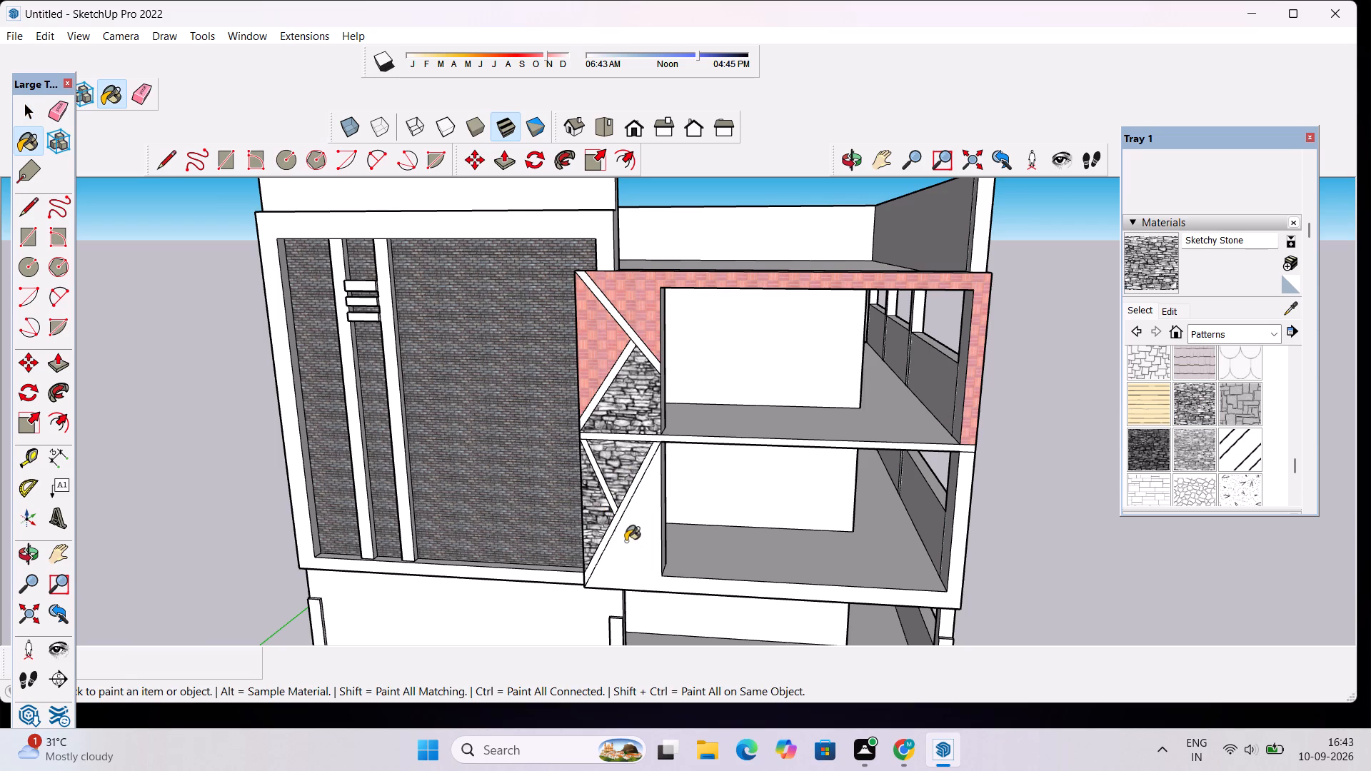
click(629, 545)
click(699, 439)
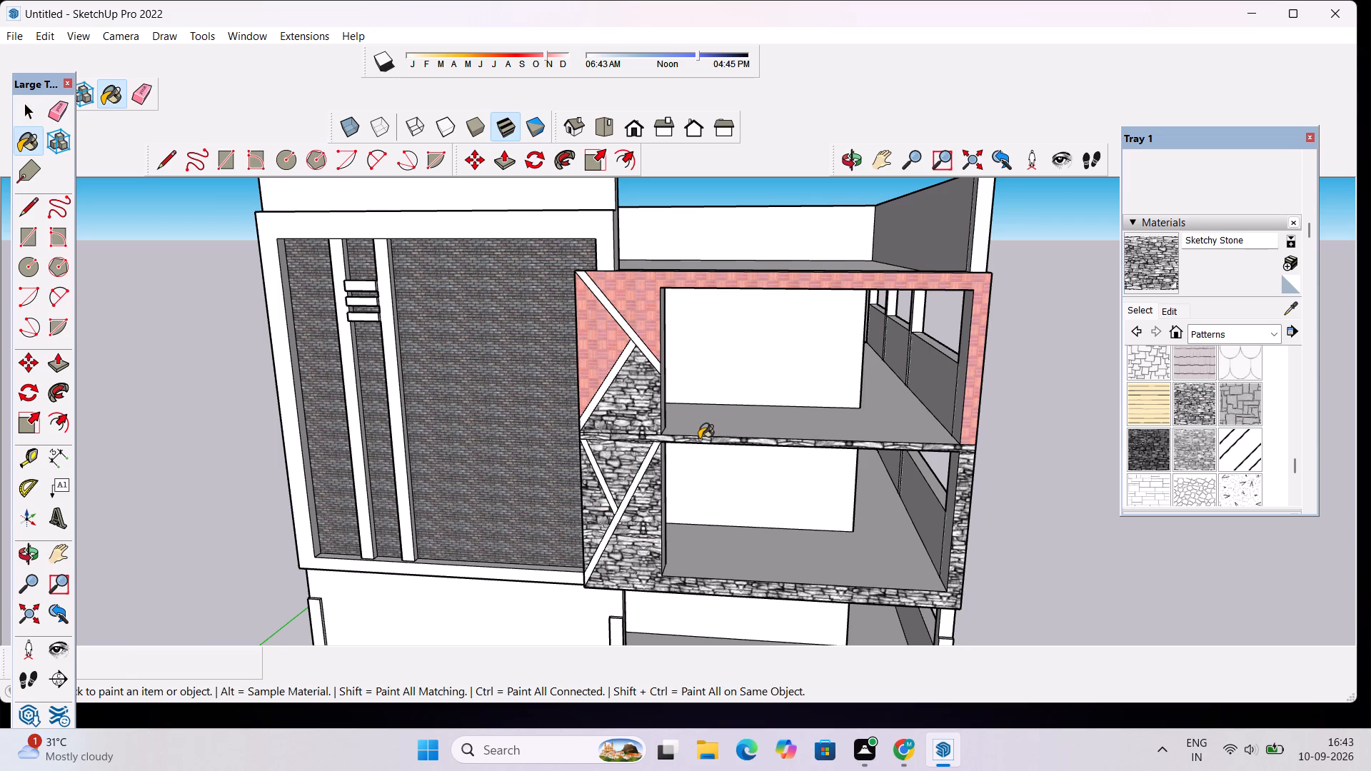
click(644, 354)
click(644, 311)
click(597, 338)
scroll(597, 341, down, 10)
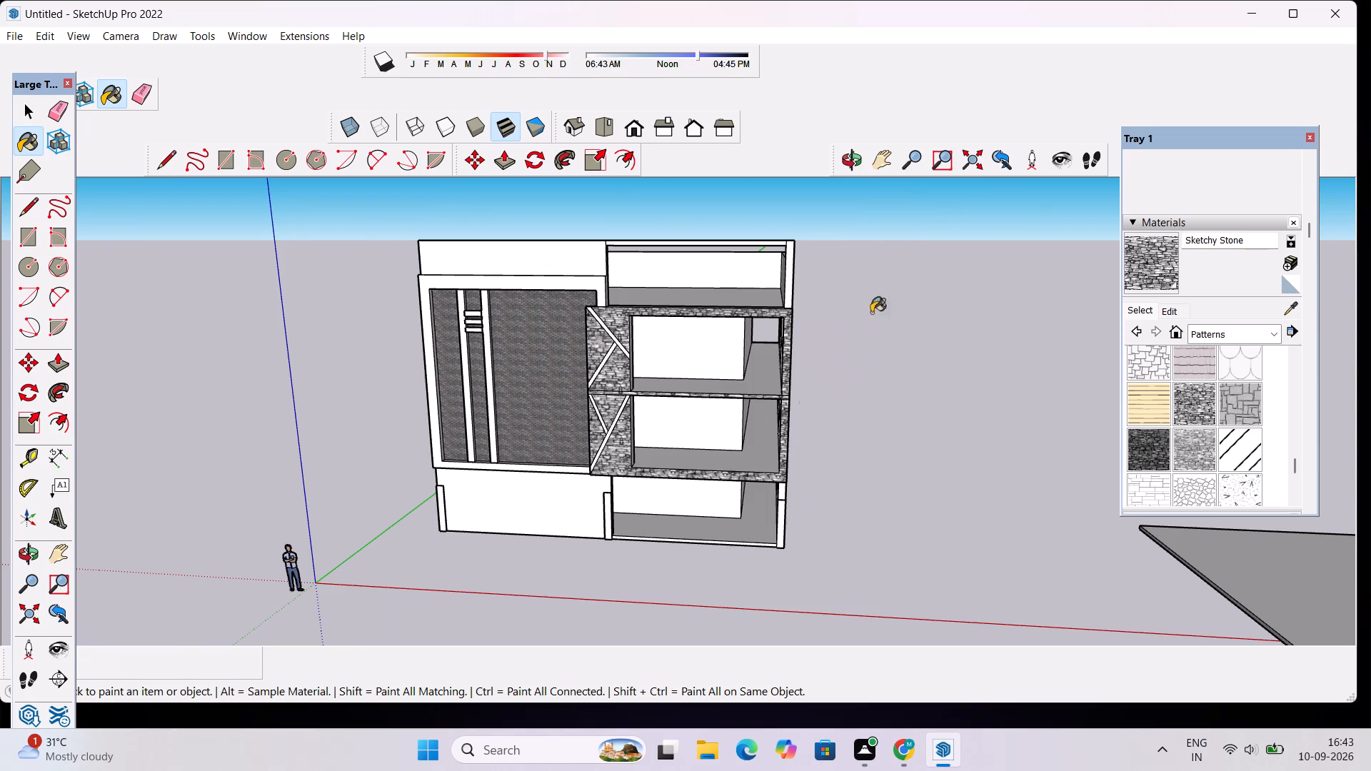
Examine the stone-painted projecting frame from the front and side of the building.
click(858, 171)
drag(810, 361, 815, 323)
scroll(628, 283, up, 5)
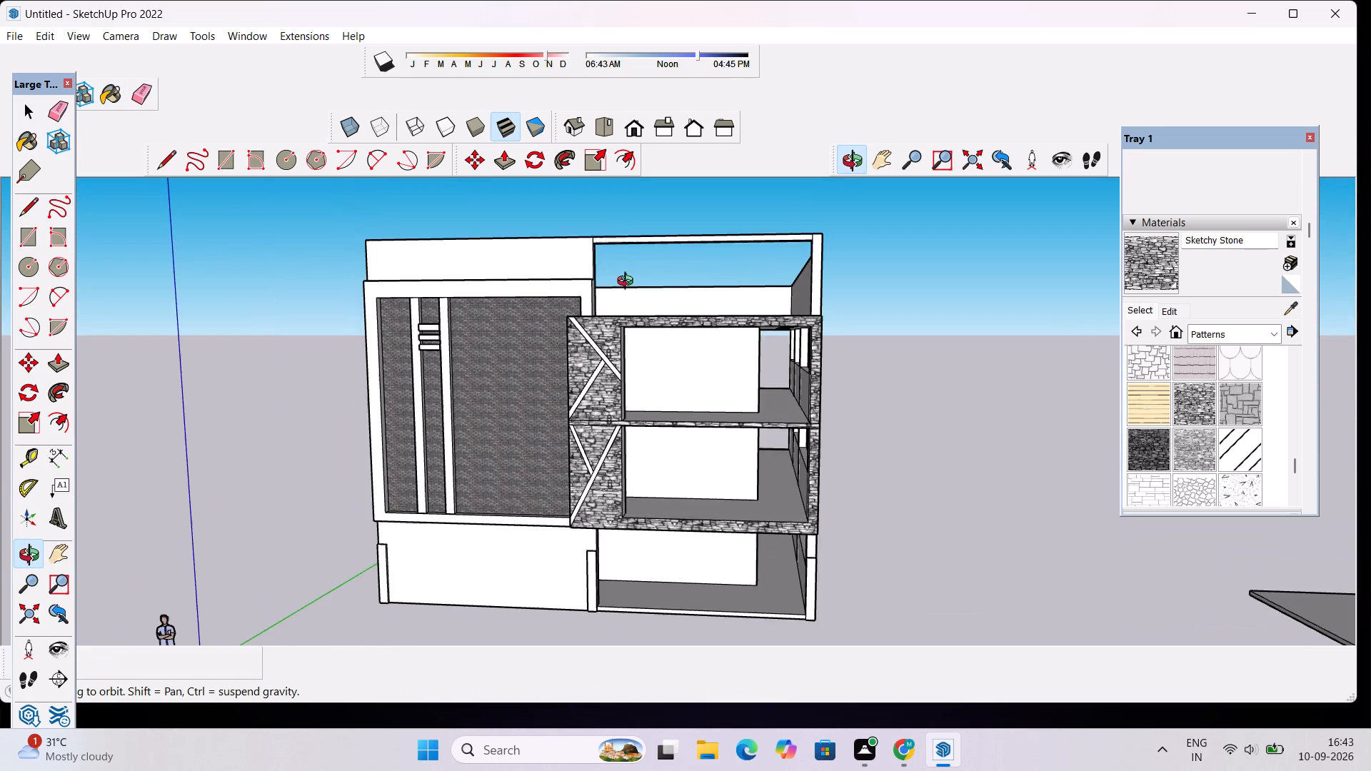
drag(958, 381, 760, 395)
scroll(671, 396, up, 5)
drag(732, 404, 710, 410)
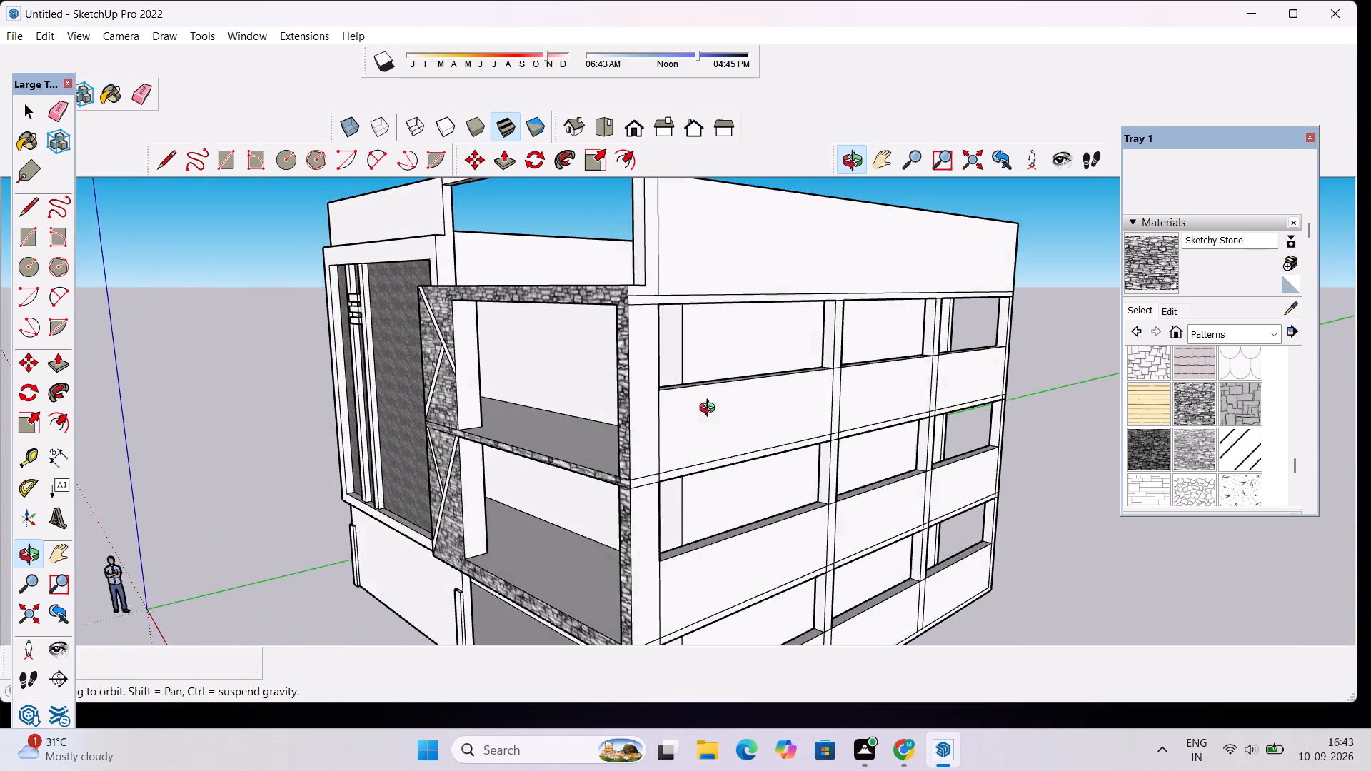
drag(710, 410, 701, 410)
drag(583, 452, 853, 418)
scroll(838, 437, down, 5)
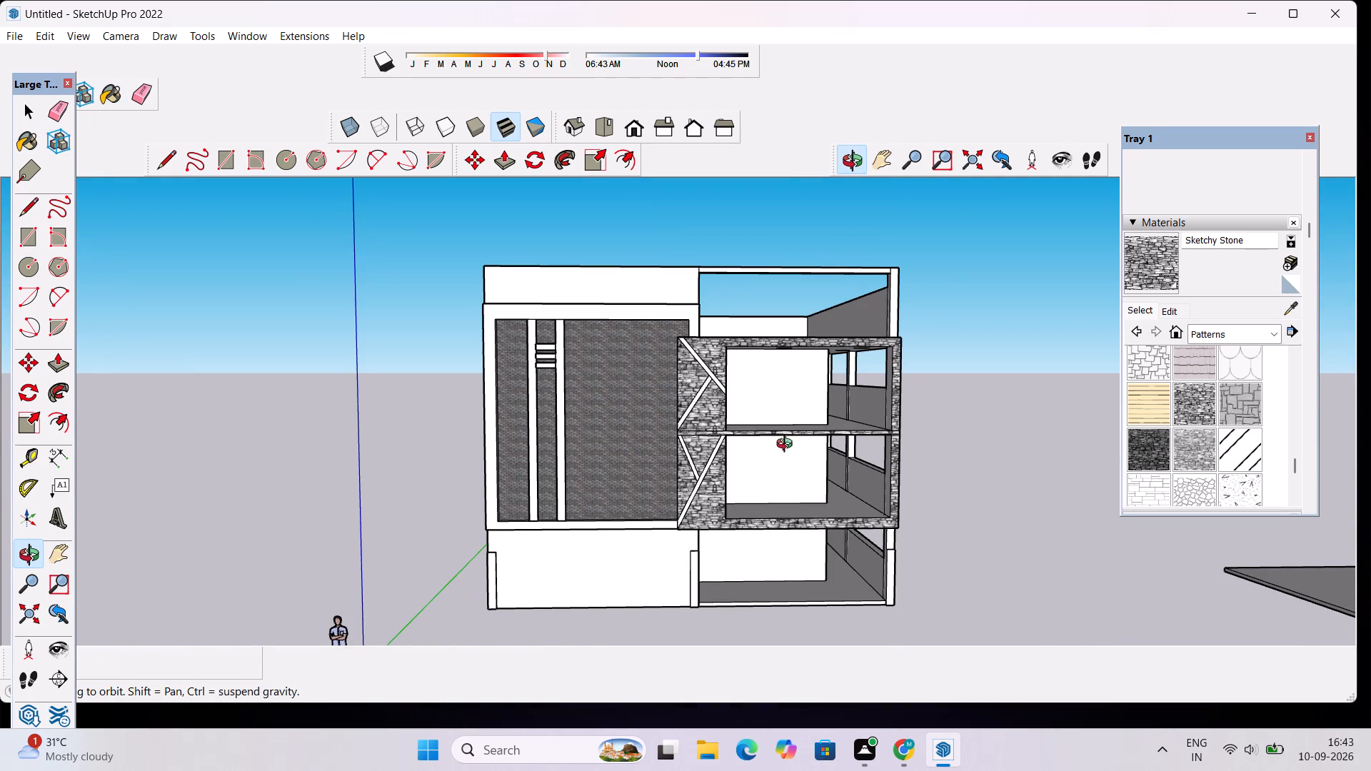
scroll(780, 411, up, 1)
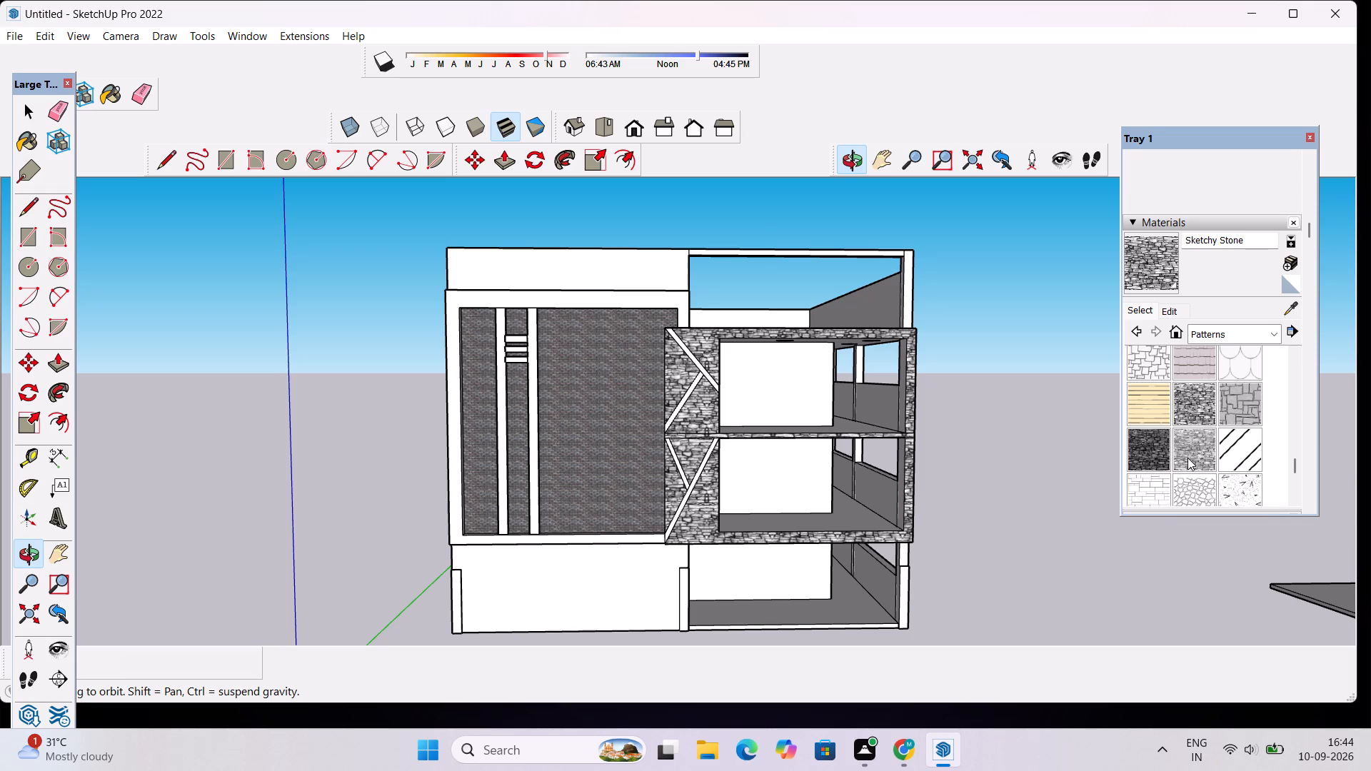
Paint the front facade's upper pair of diagonal braces with 0007_MistyRose from the Colors-Named materials.
scroll(1187, 456, down, 1)
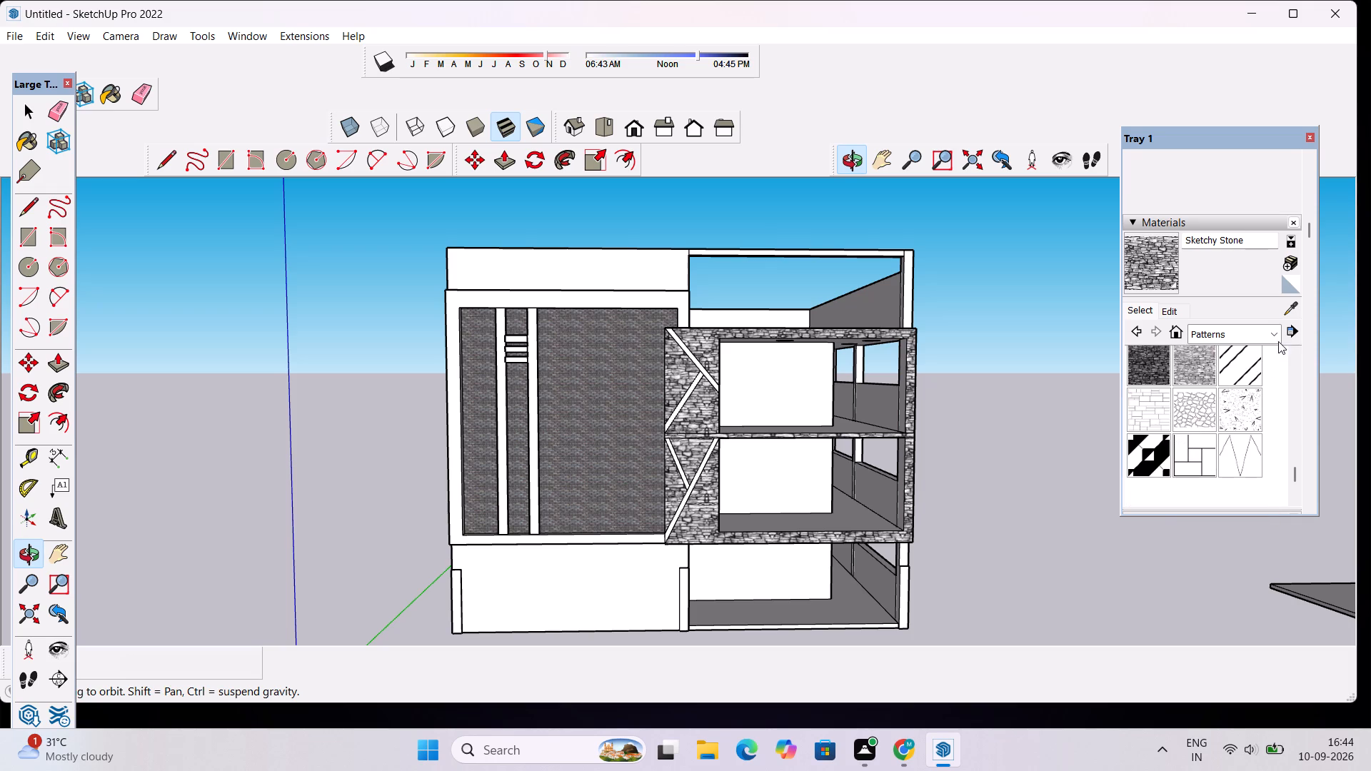
click(1276, 337)
click(1245, 413)
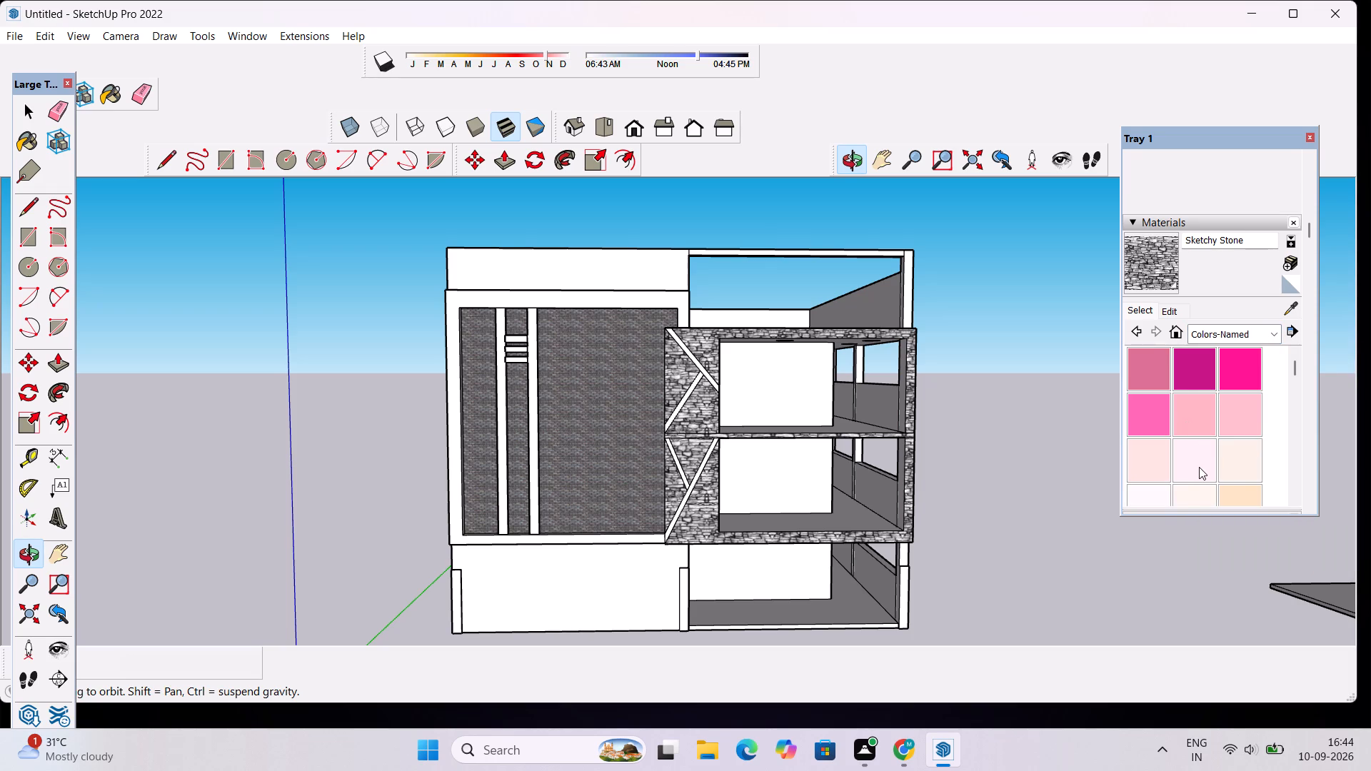
click(1150, 458)
scroll(701, 377, up, 5)
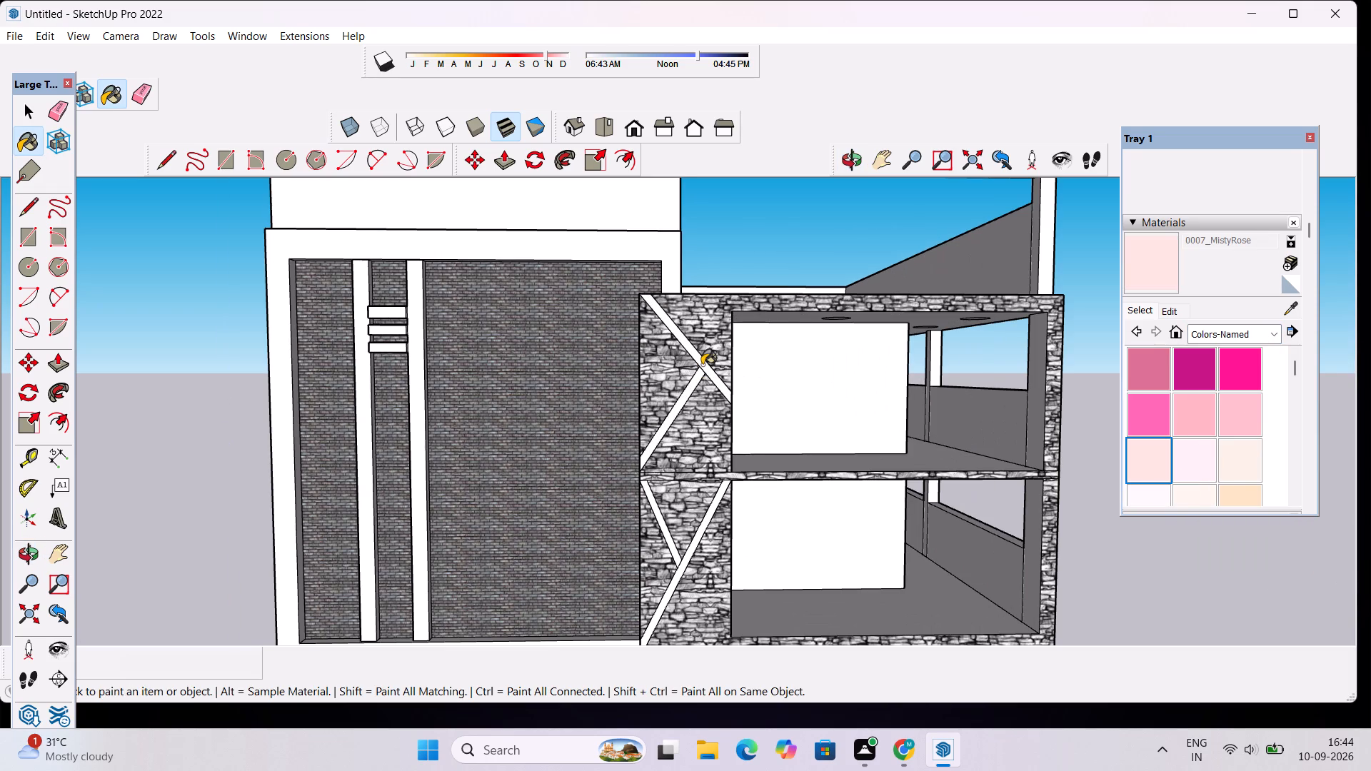
click(702, 365)
click(698, 378)
scroll(698, 378, up, 11)
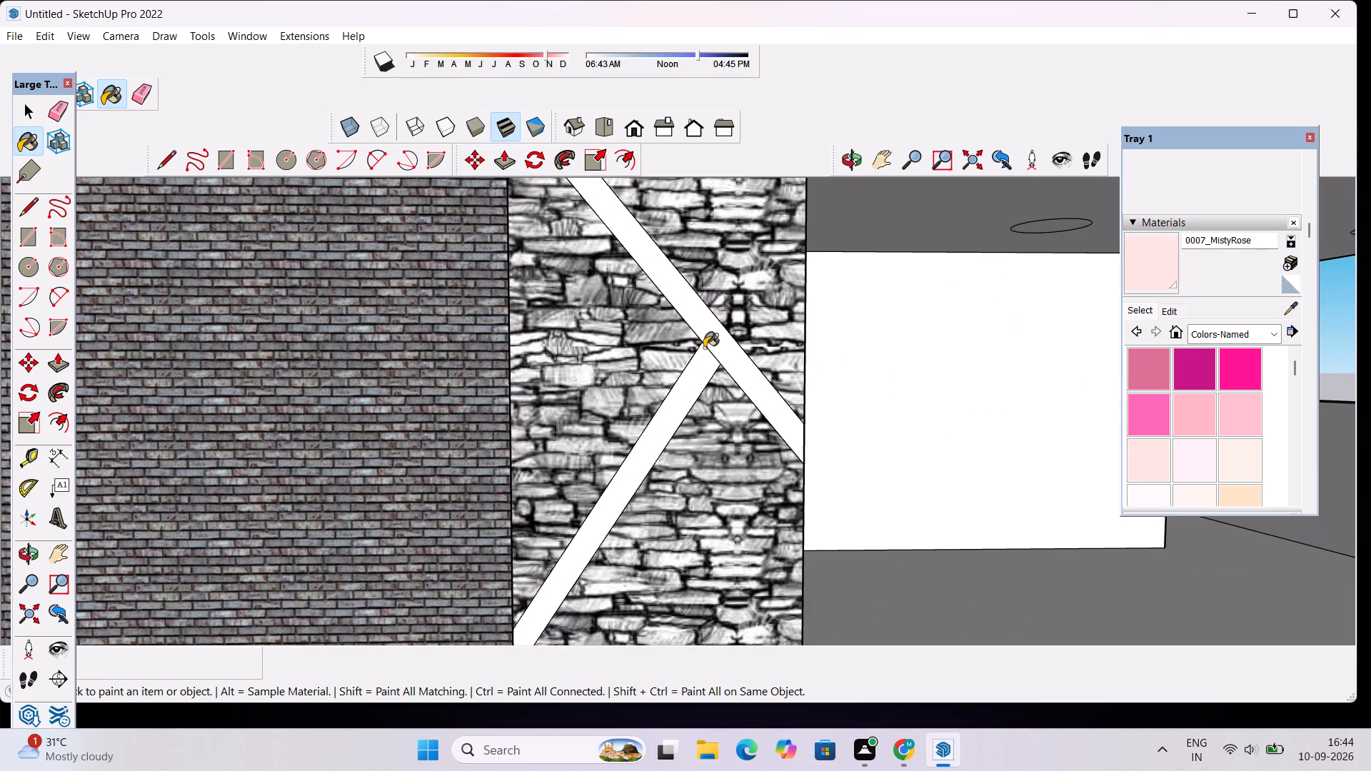
Darken the 0007_MistyRose material to a muted grey-brown.
click(1162, 311)
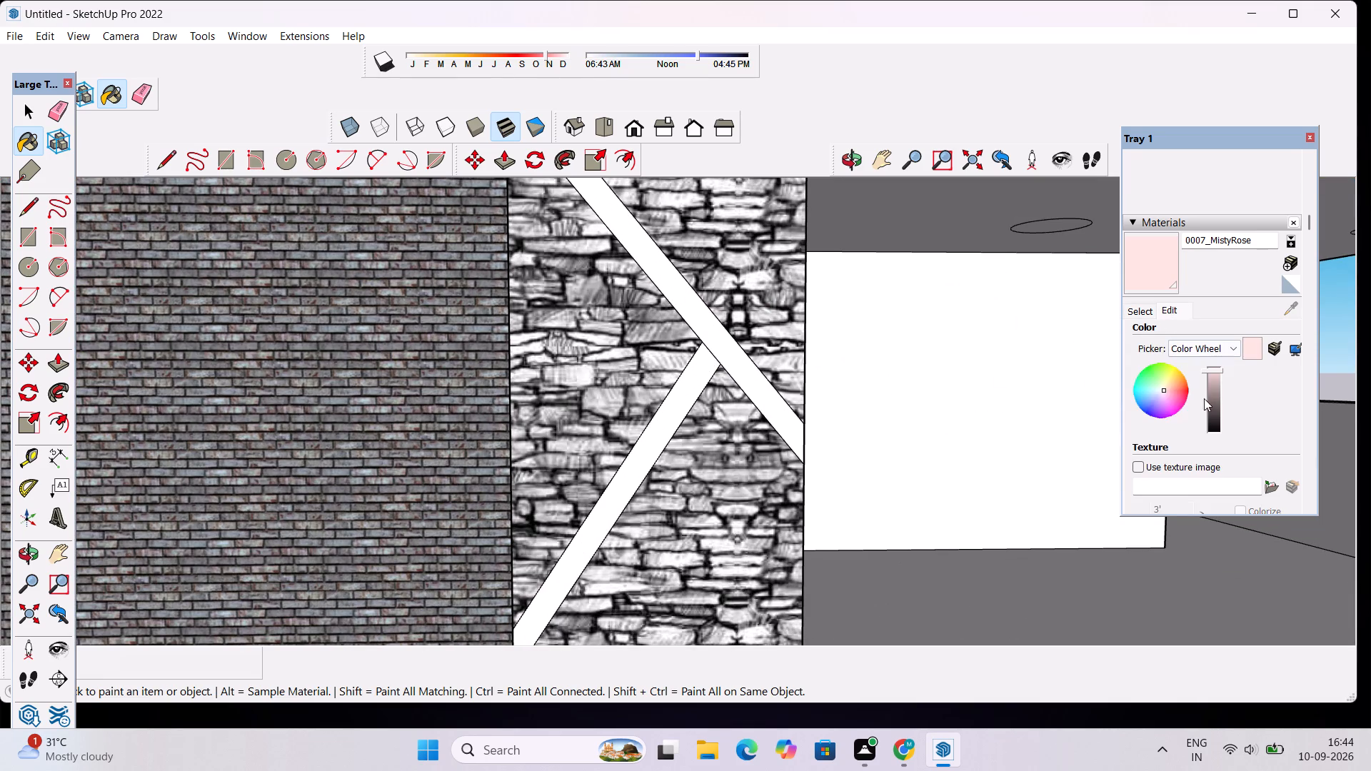
click(1209, 398)
Paint the front facade's lower pair of diagonal braces with the darkened 0007_MistyRose.
scroll(699, 323, down, 13)
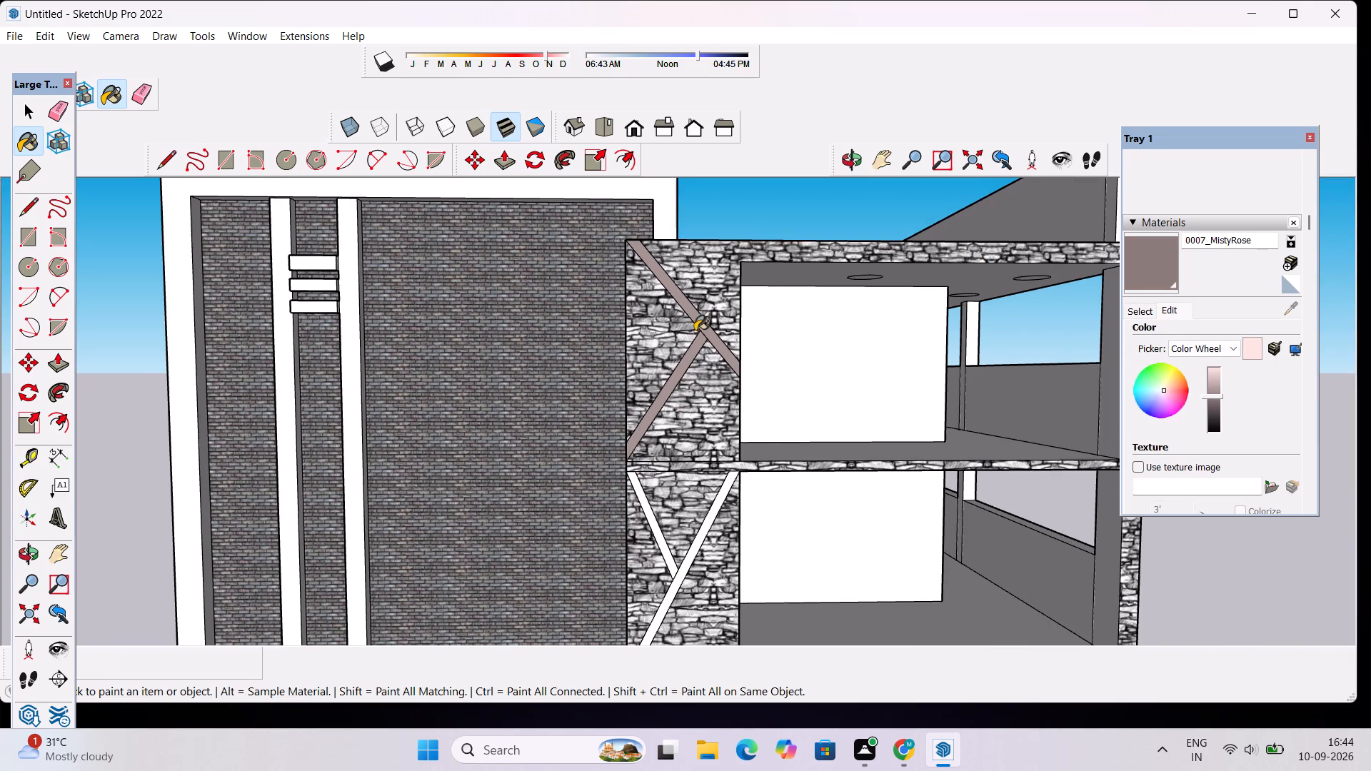
scroll(665, 482, up, 6)
click(665, 478)
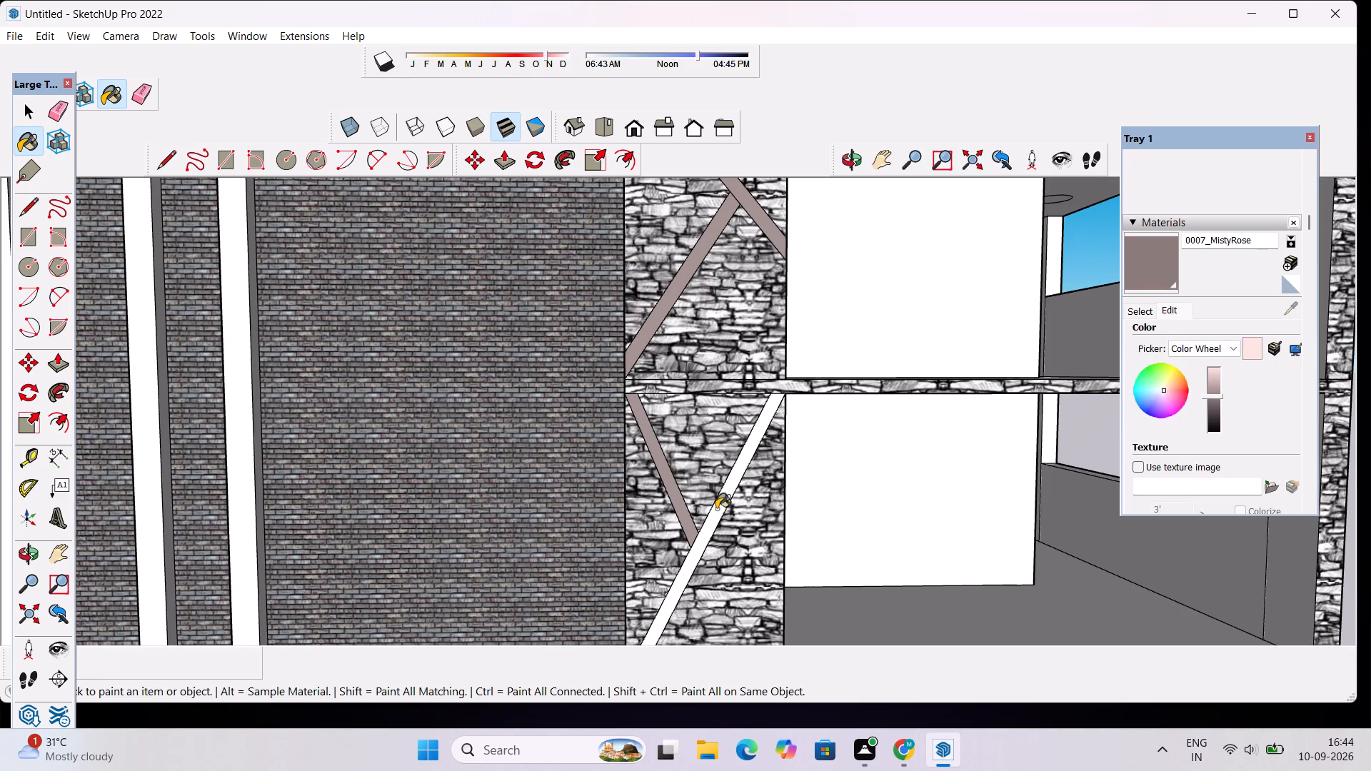
click(716, 511)
Paint the front faces of the brick panel's two vertical strips and three short bars with the darkened 0007_MistyRose.
scroll(718, 510, down, 10)
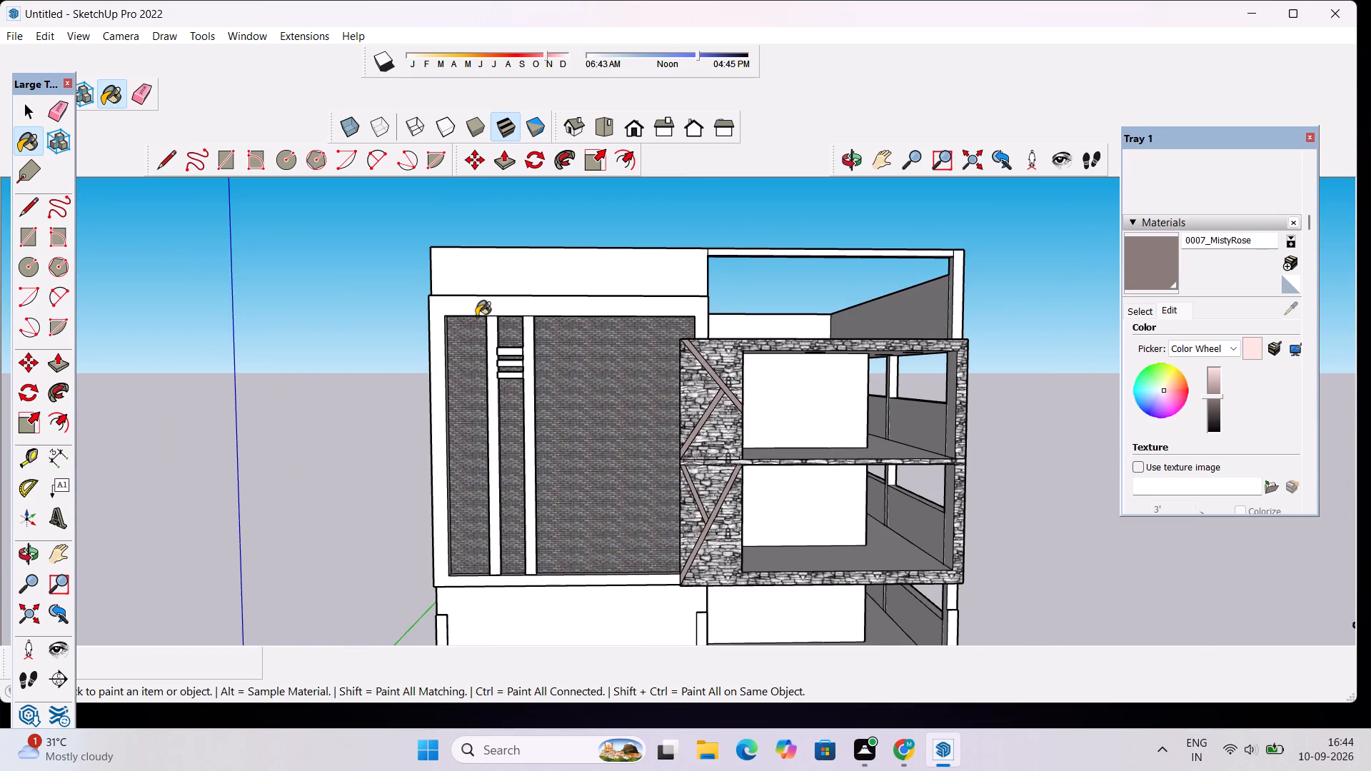
click(493, 374)
click(528, 375)
scroll(523, 353, up, 7)
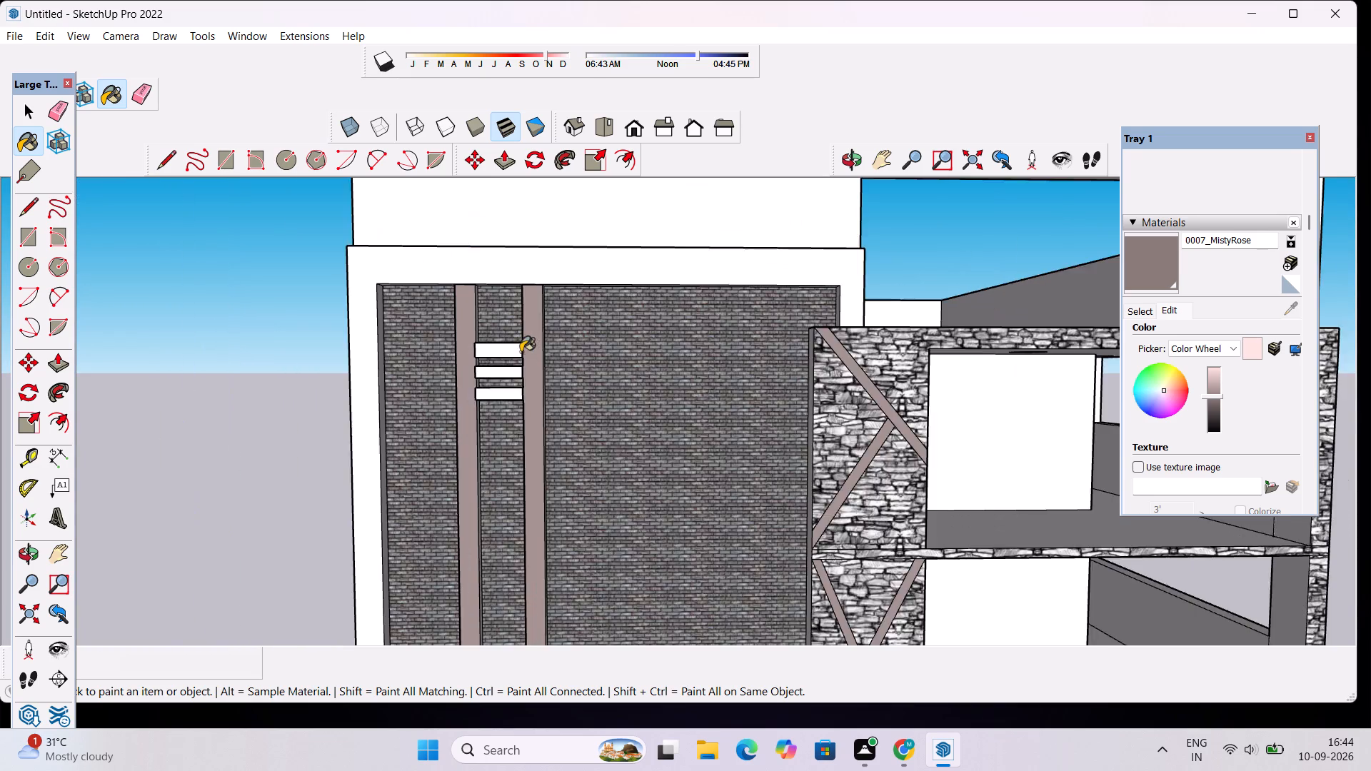
scroll(521, 352, up, 4)
click(519, 352)
click(500, 397)
click(500, 423)
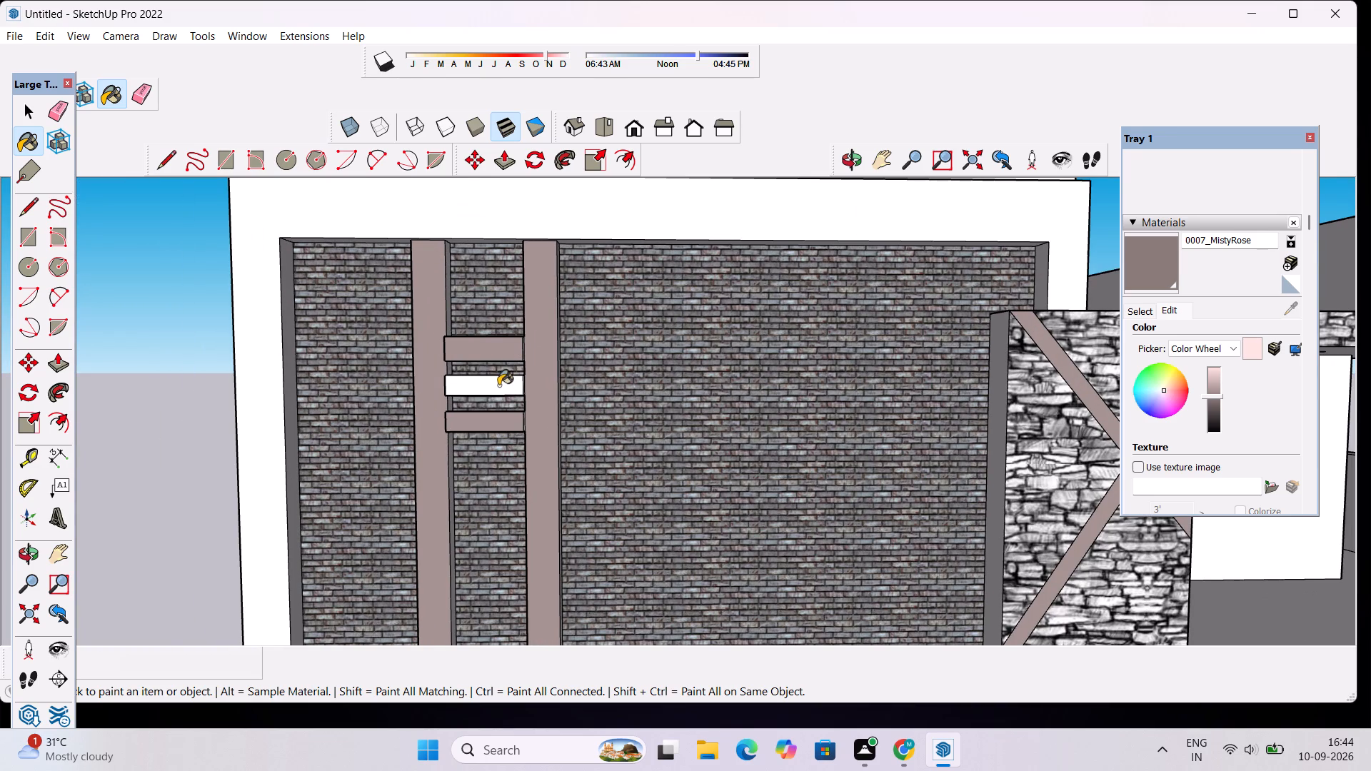
click(498, 385)
Paint the narrow side faces of the brick panel's vertical strips with the darkened 0007_MistyRose.
scroll(547, 490, up, 12)
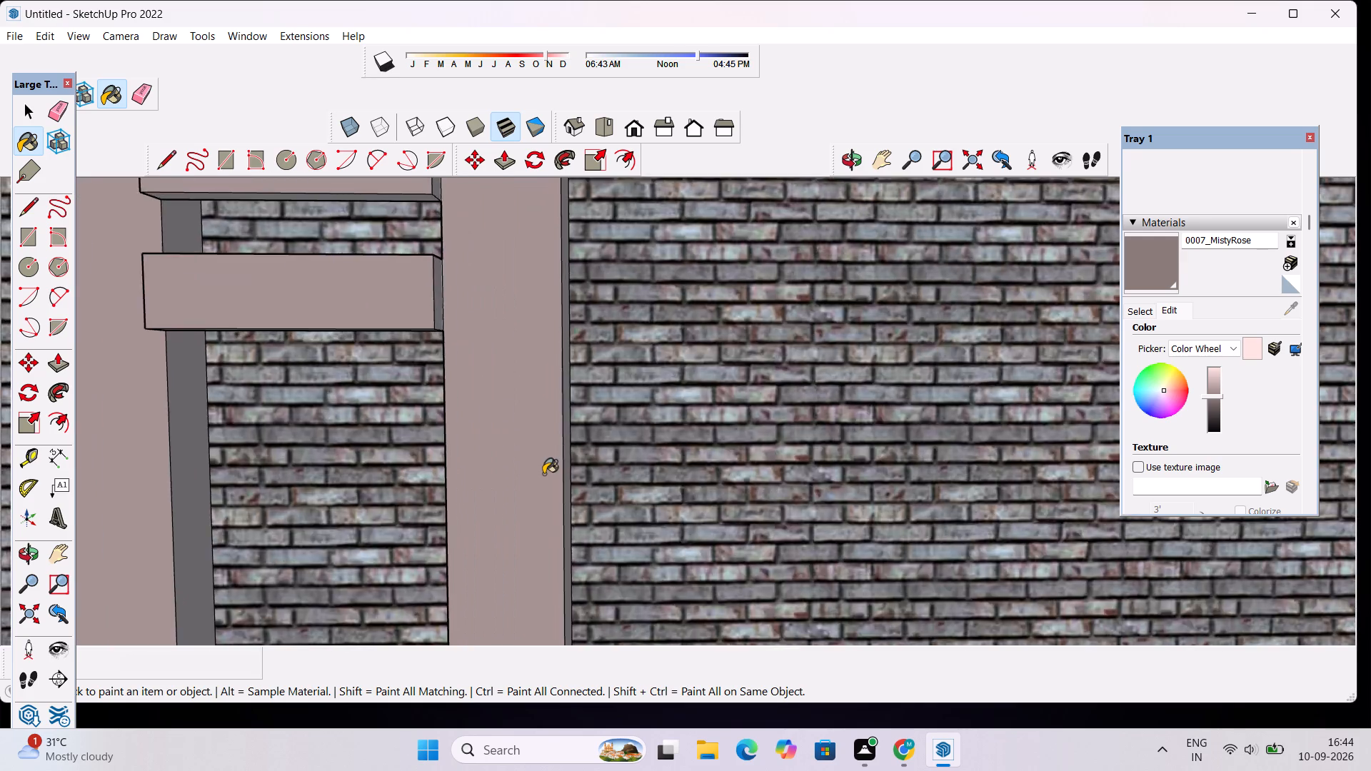
scroll(543, 474, up, 4)
click(577, 445)
scroll(439, 441, down, 7)
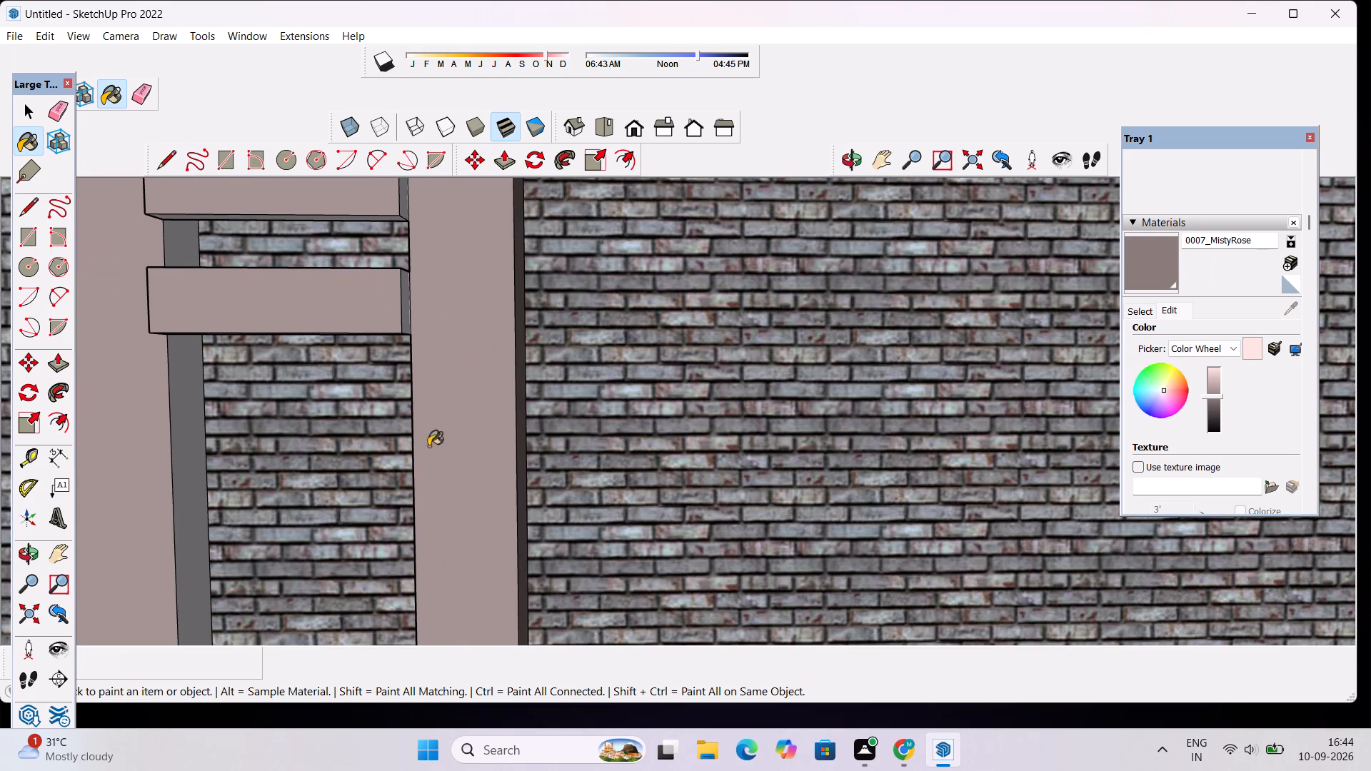
scroll(263, 480, up, 3)
click(199, 468)
scroll(411, 462, up, 9)
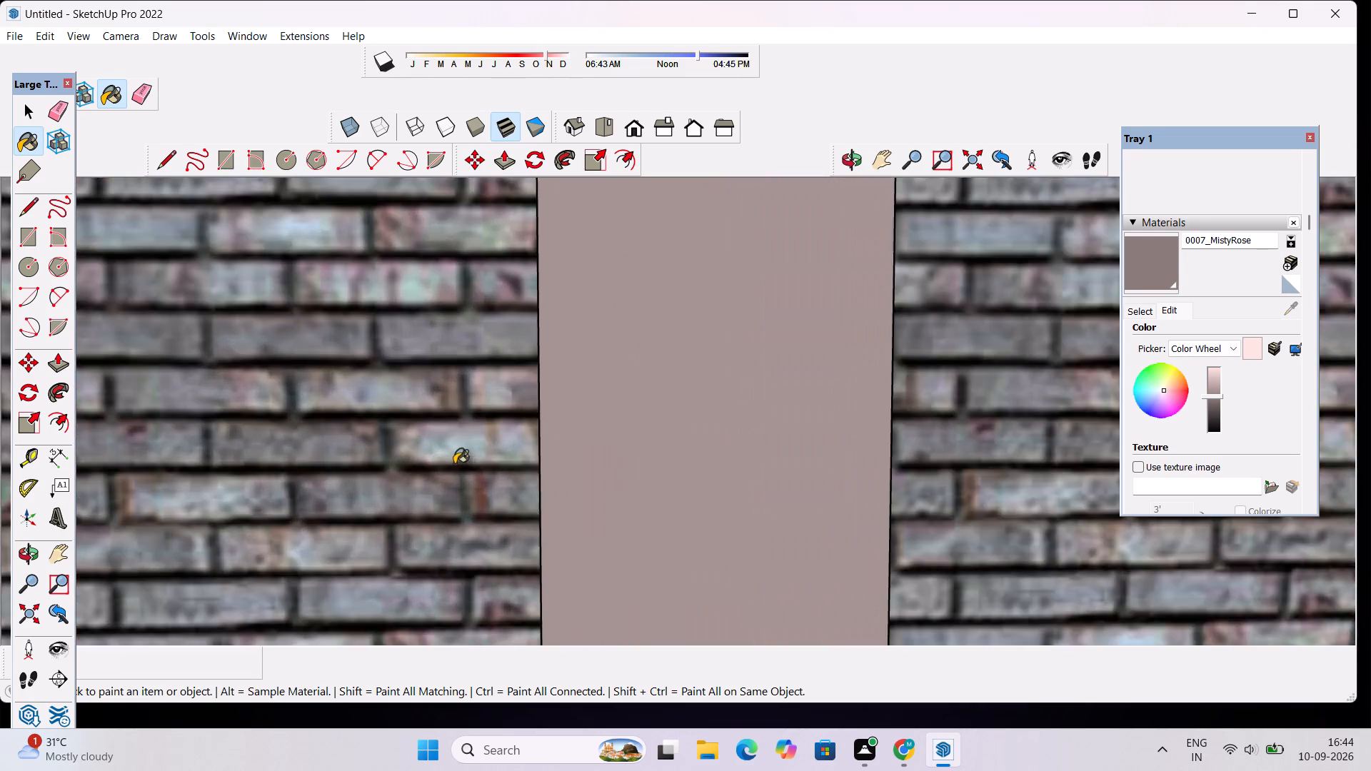
scroll(454, 464, up, 15)
click(740, 475)
Paint the bottom inner edge of the frame around the dark brick panel with the darkened 0007_MistyRose.
scroll(740, 475, down, 6)
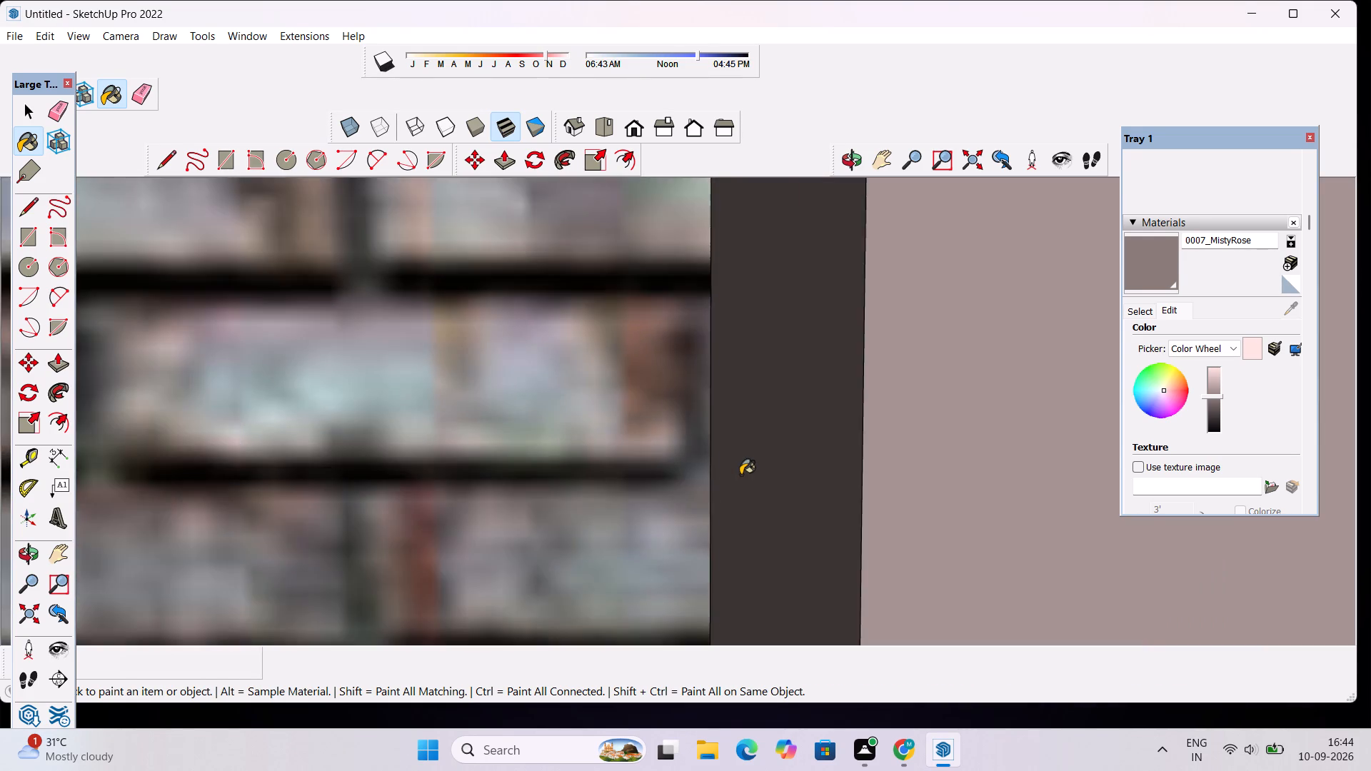
scroll(740, 475, down, 20)
scroll(740, 475, down, 20)
scroll(740, 475, down, 2)
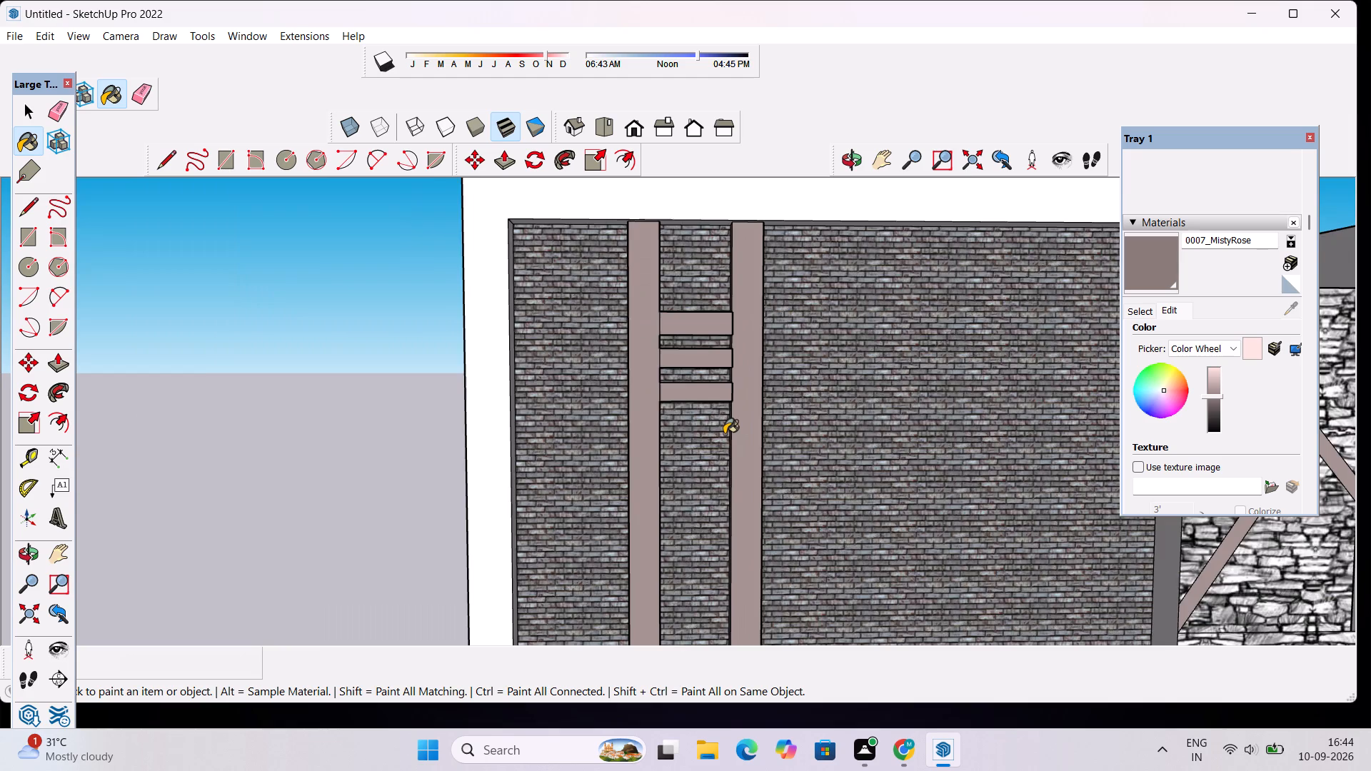
scroll(724, 434, down, 3)
scroll(730, 509, down, 11)
scroll(729, 635, up, 6)
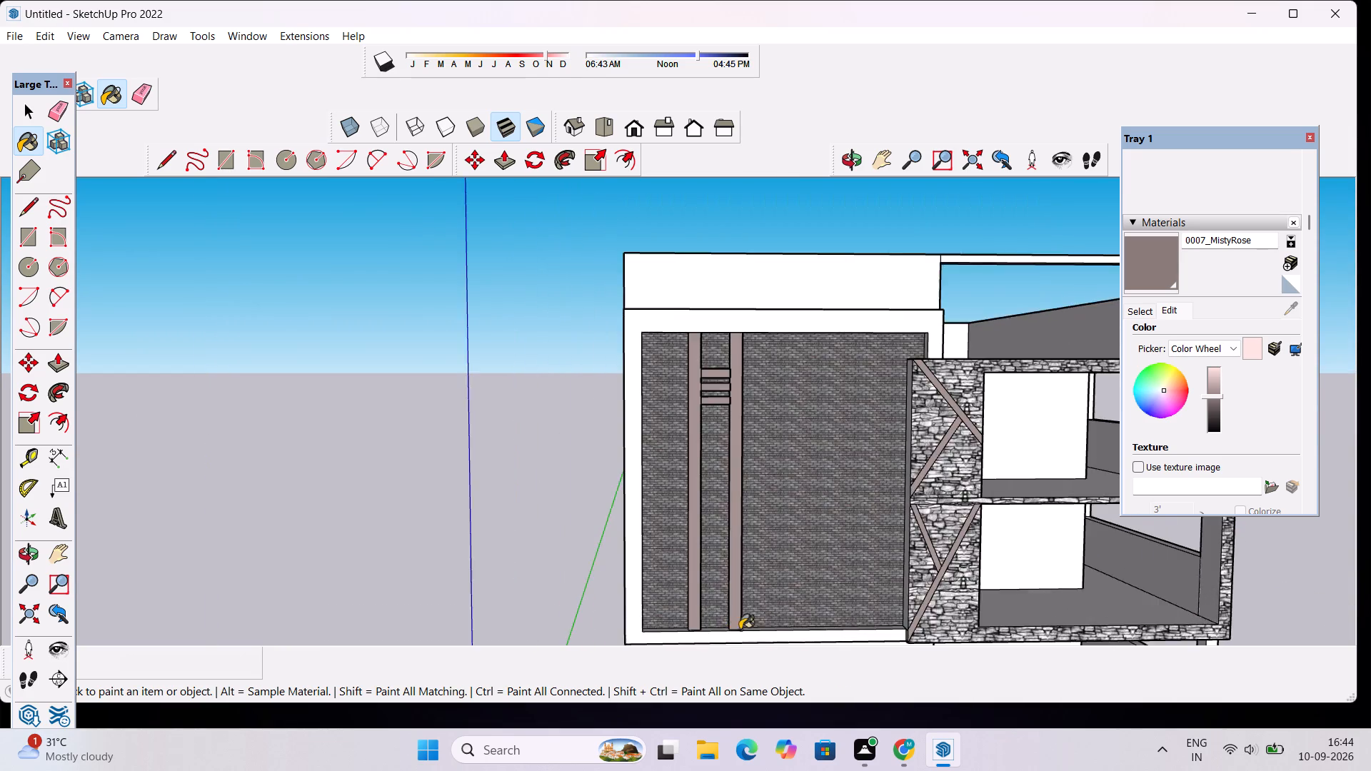
scroll(740, 630, up, 8)
click(780, 632)
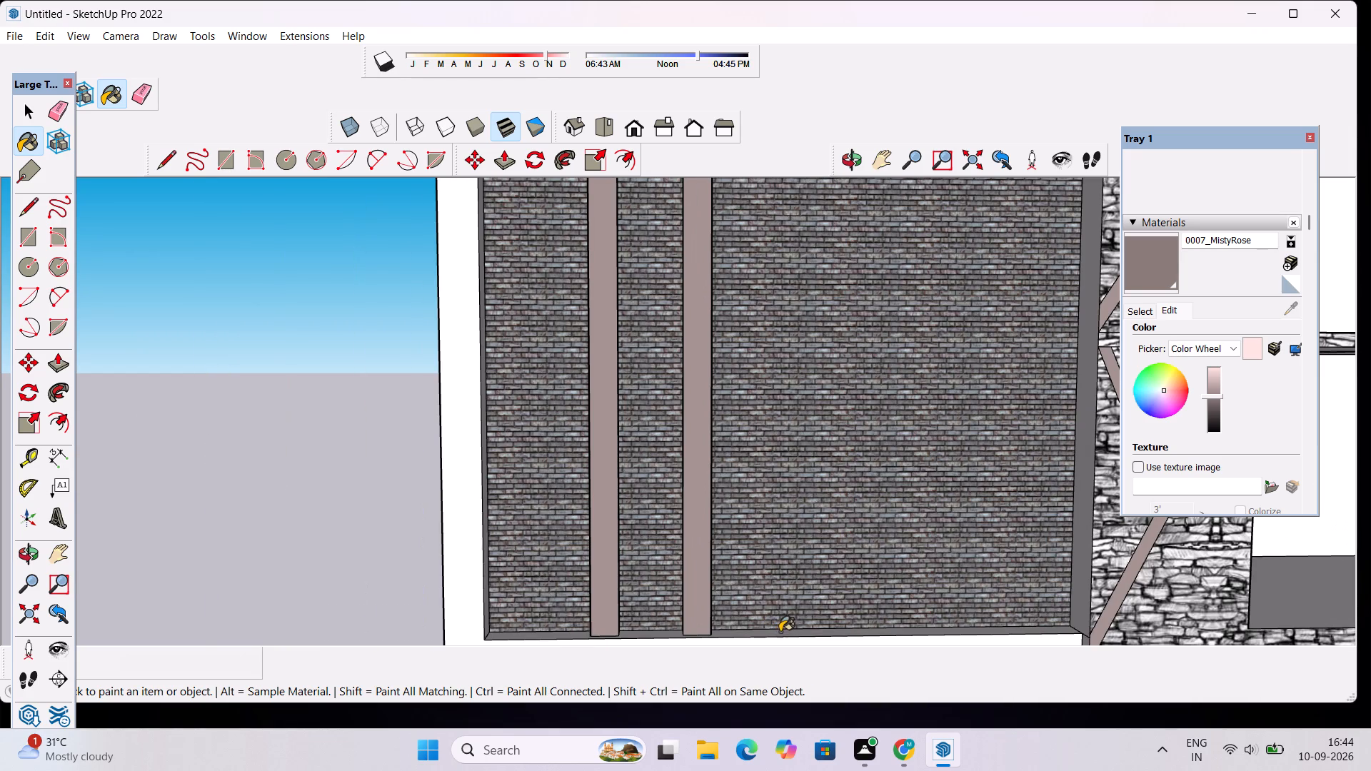
scroll(780, 632, down, 5)
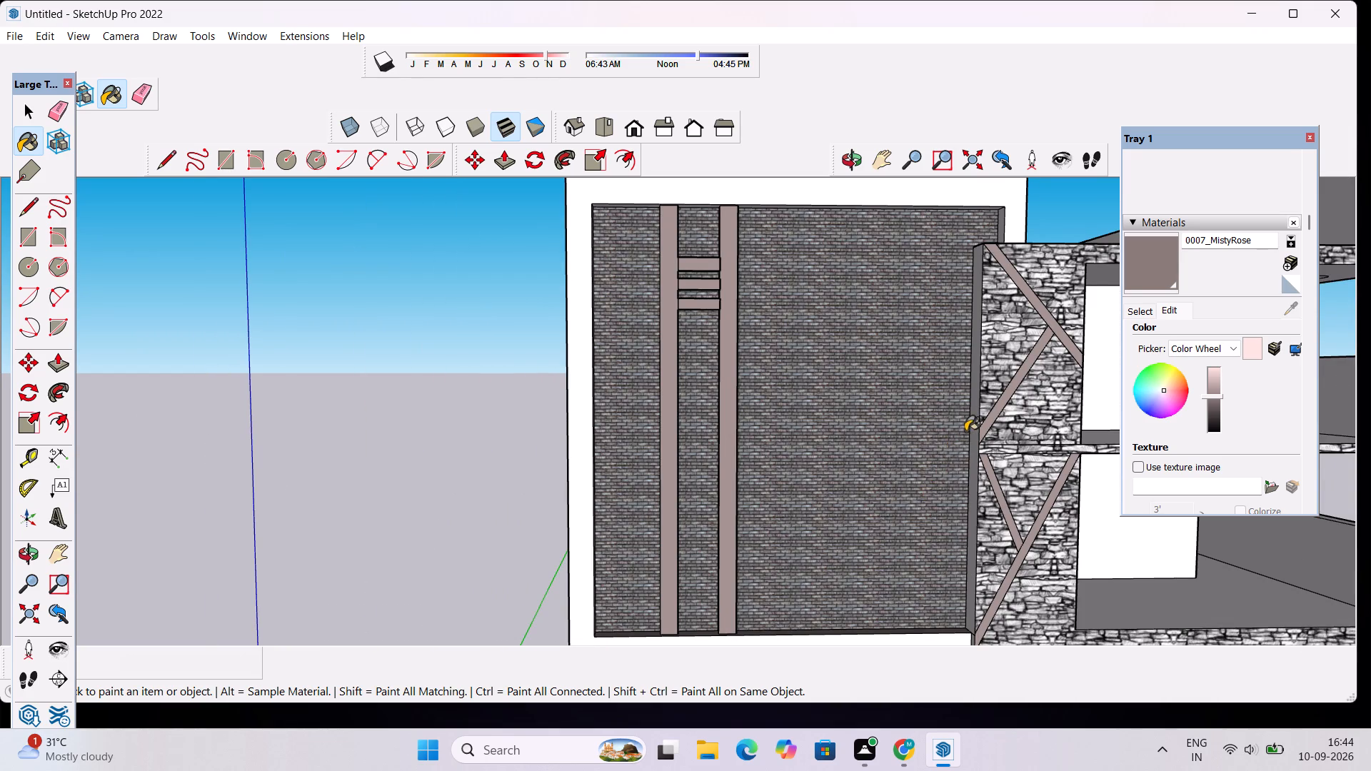
Paint the narrow side face where the brick panel meets the projecting stone-clad frame with the darkened 0007_MistyRose.
click(973, 425)
scroll(814, 456, down, 11)
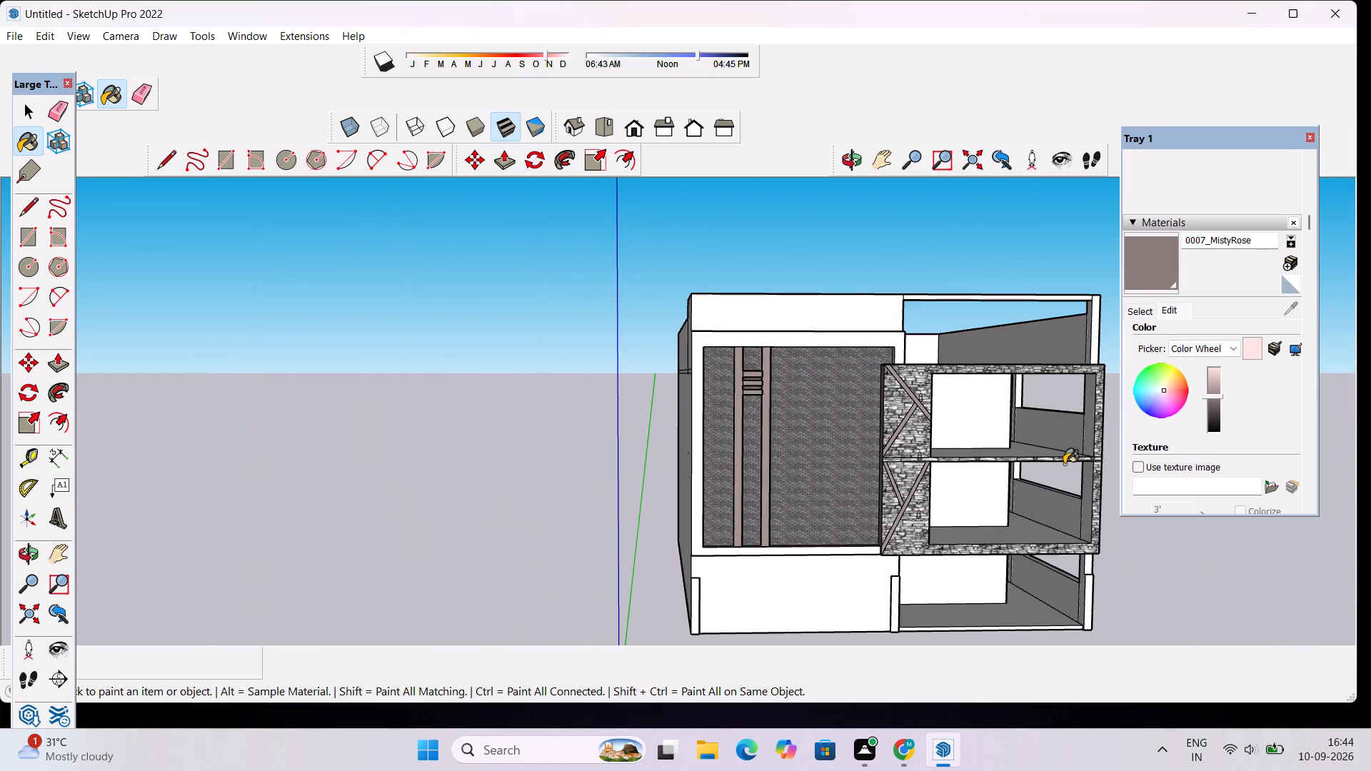
Paint the front faces of the rooftop corner post, top beam and parapet above the brick panel with the darkened 0007_MistyRose.
scroll(1064, 464, up, 5)
click(986, 295)
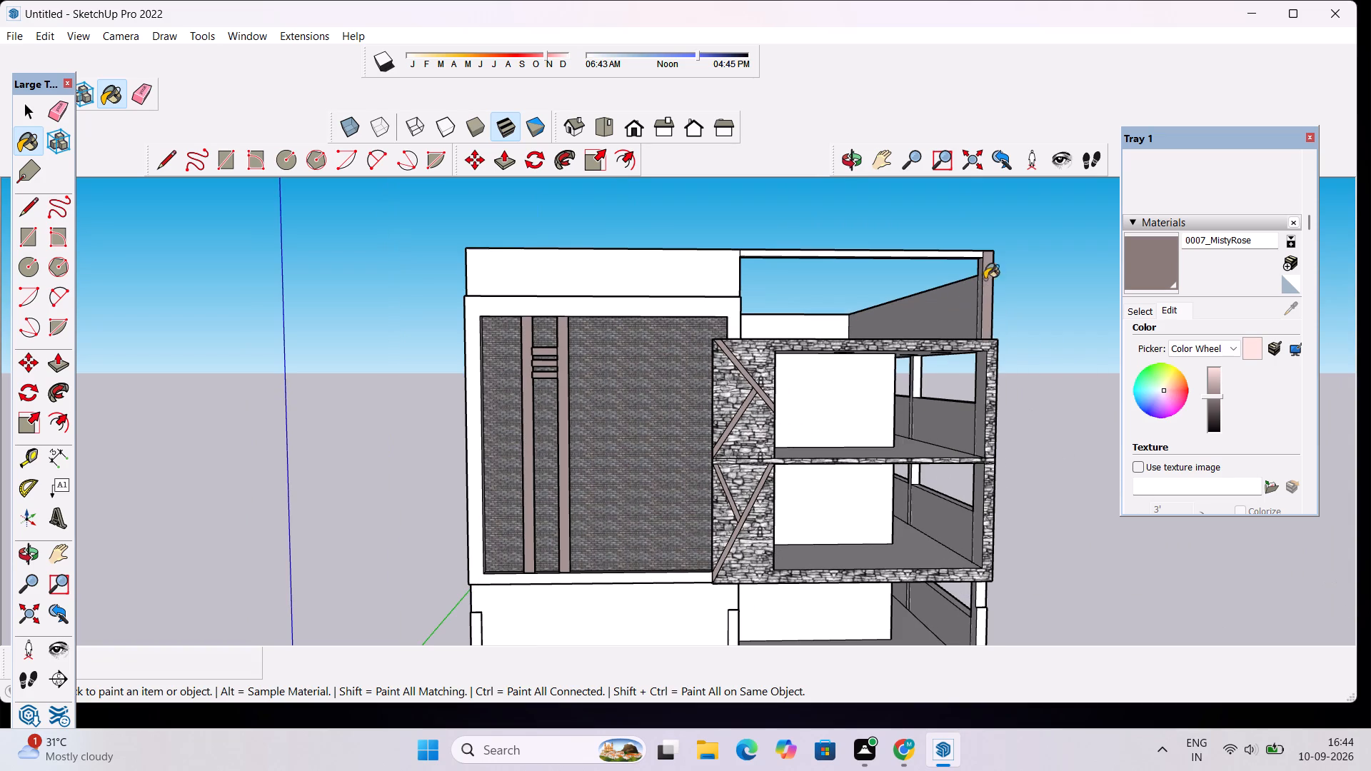
scroll(958, 257, up, 5)
click(957, 253)
click(509, 262)
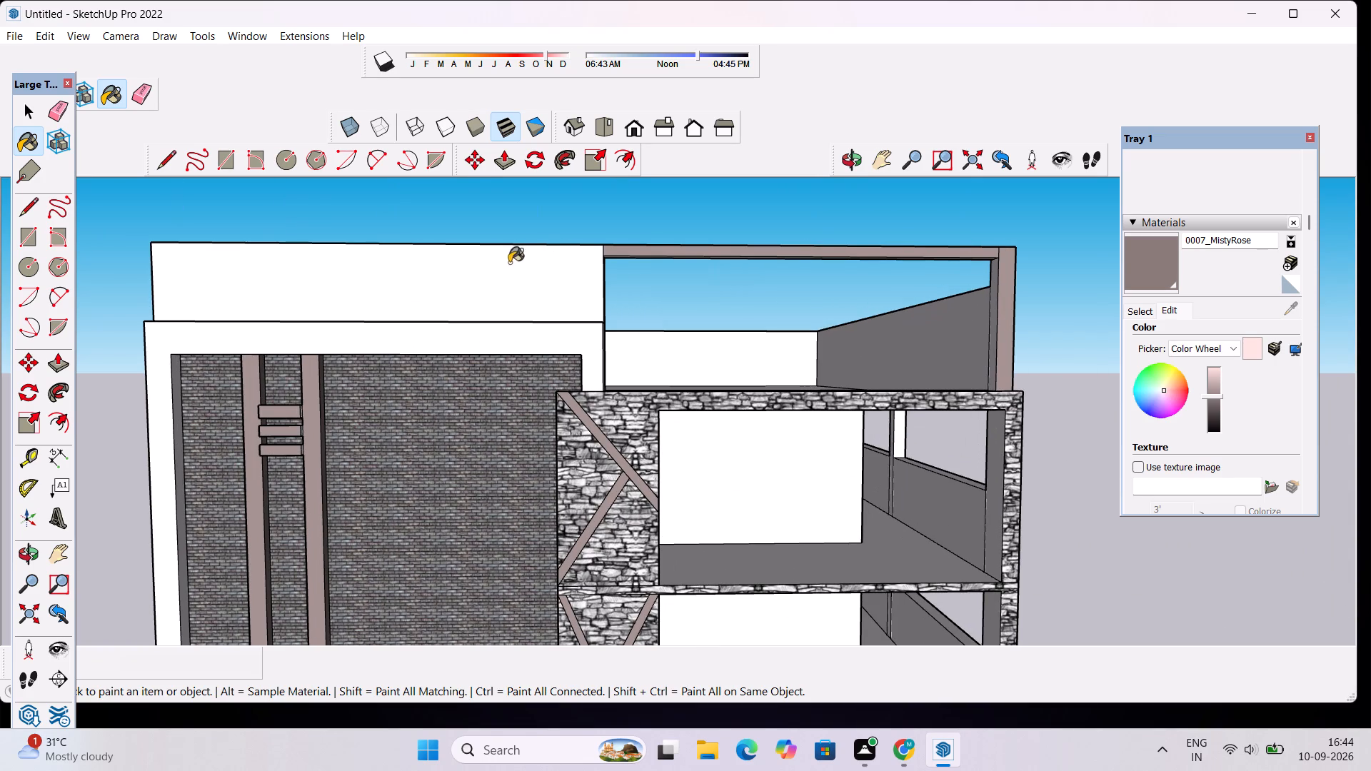
scroll(520, 334, down, 5)
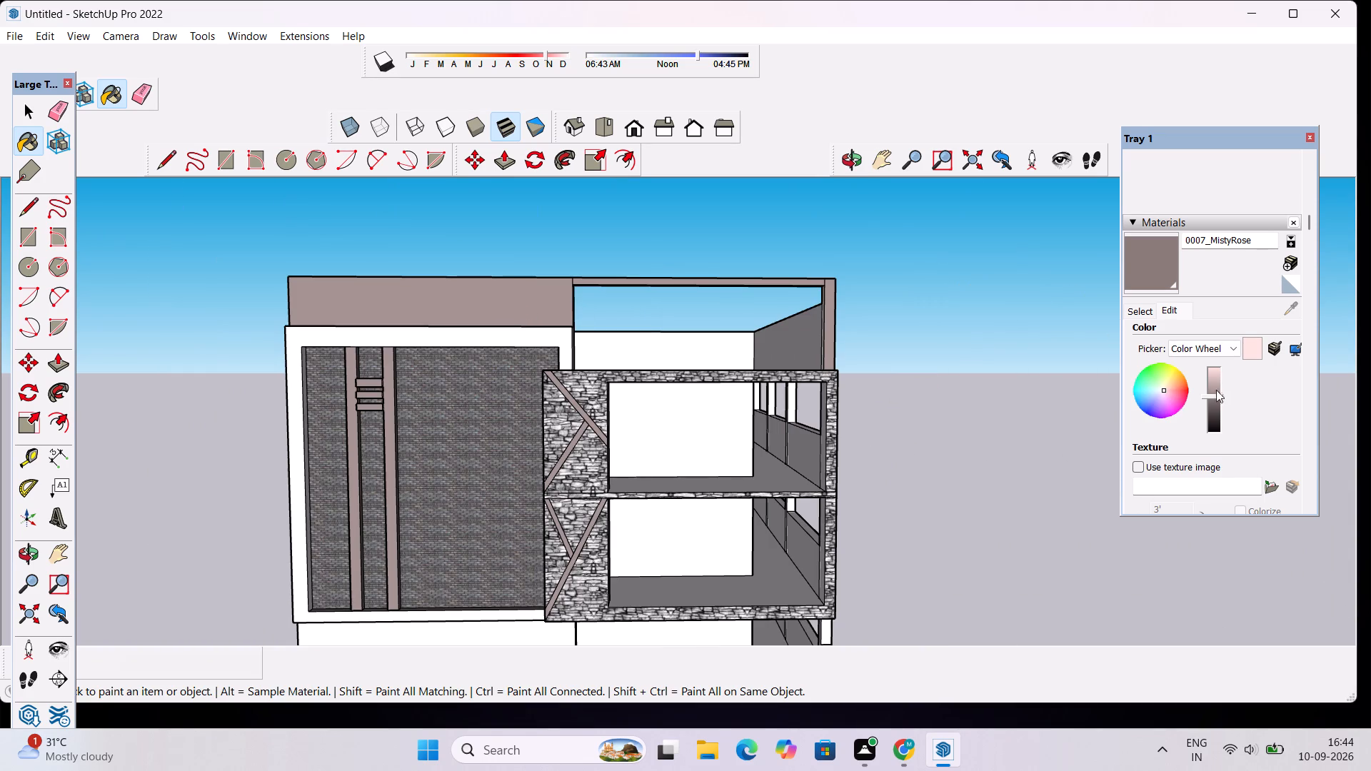
Paint the front face of the frame around the dark brick panel with 0008_LavenderBlush from the Colors-Named collection.
click(1154, 310)
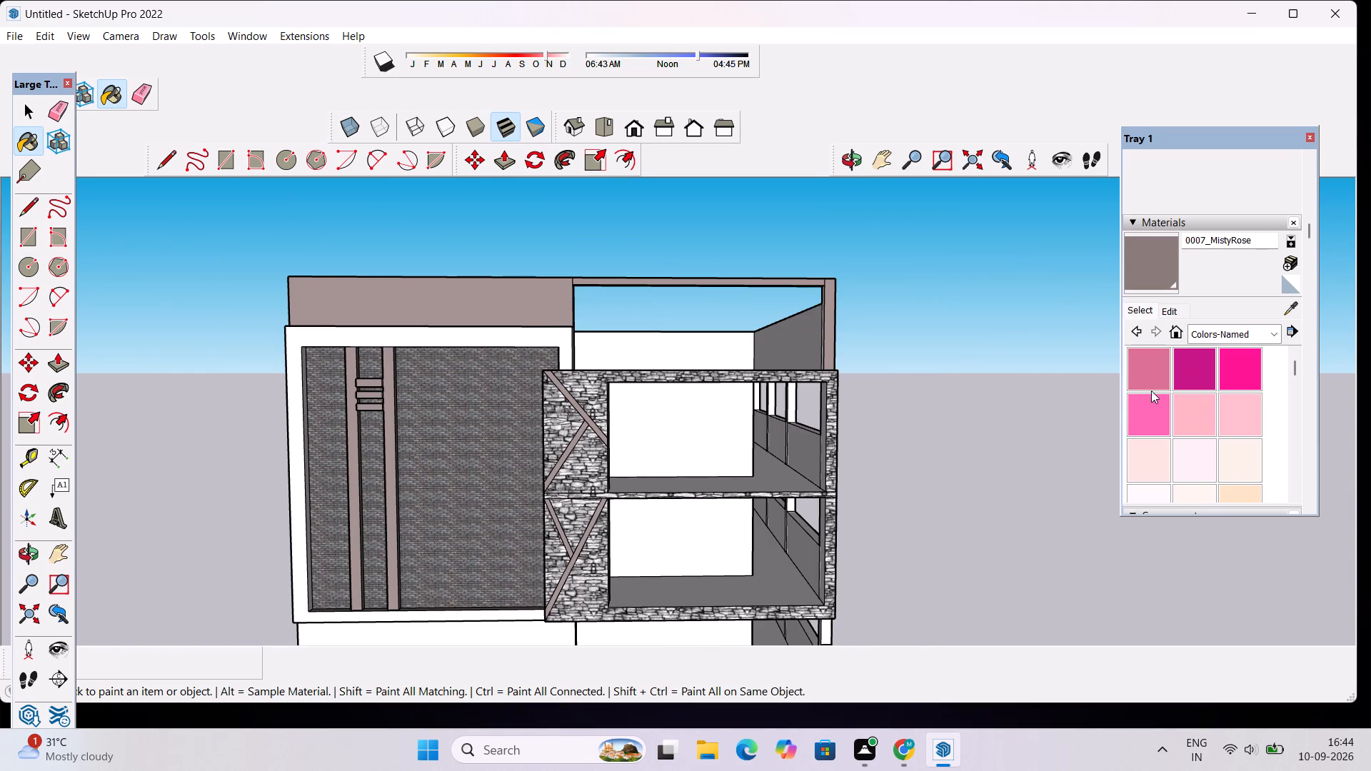
scroll(1194, 409, up, 1)
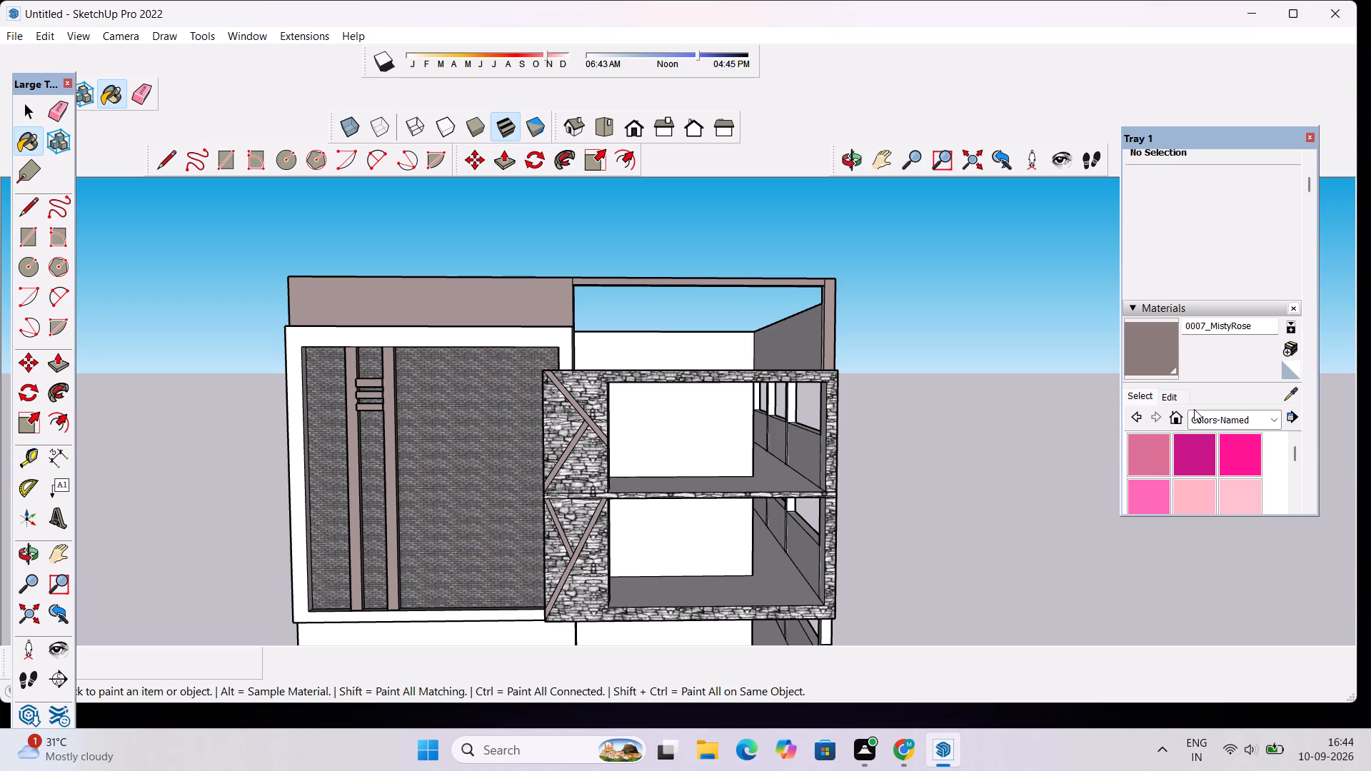
scroll(1194, 409, down, 2)
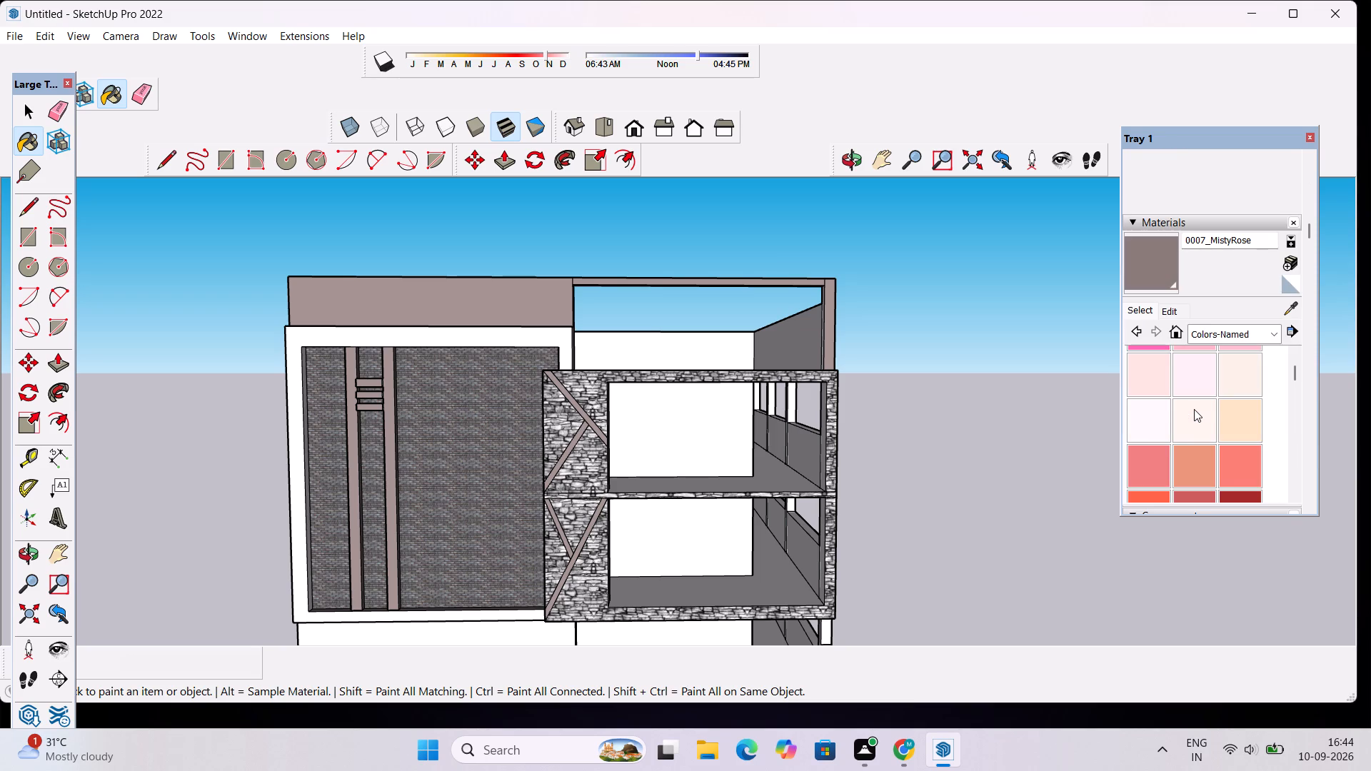
click(1195, 383)
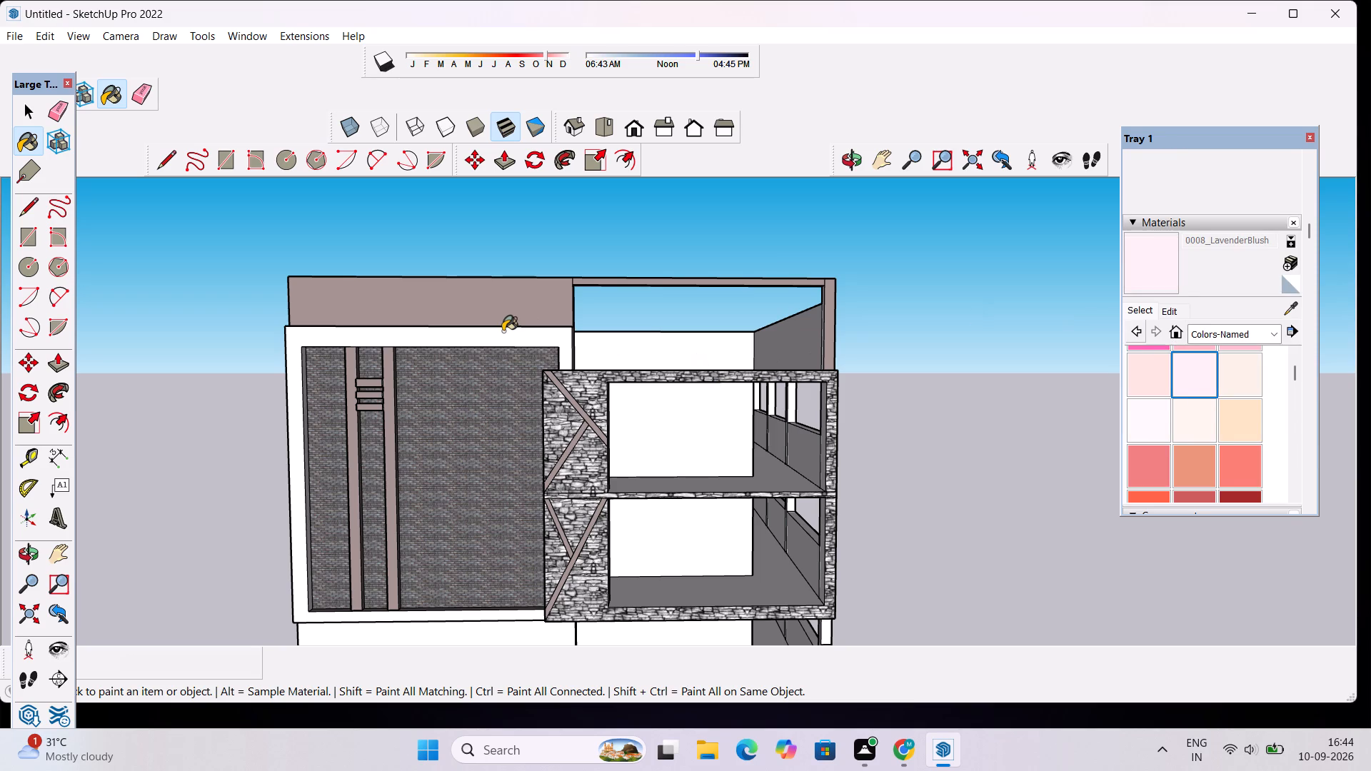
click(503, 331)
click(502, 336)
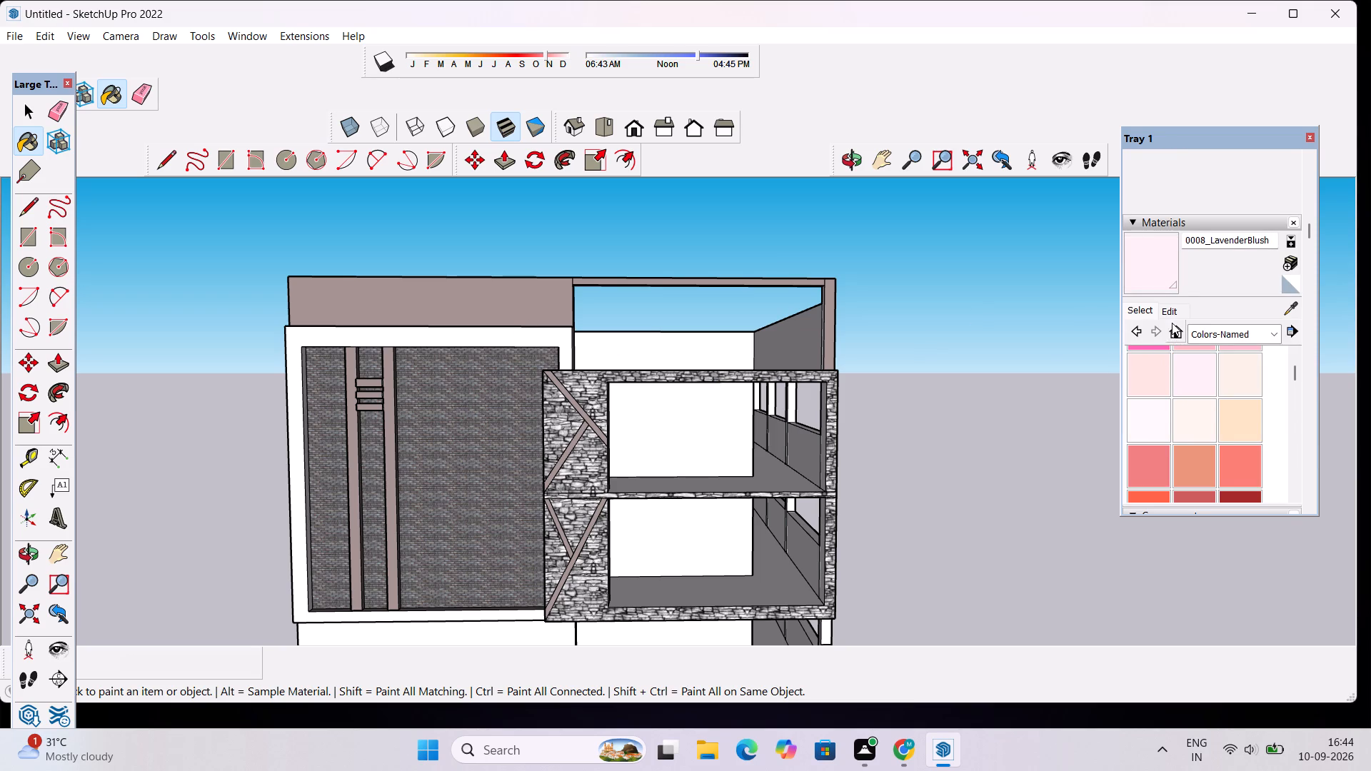
Darken the 0008_LavenderBlush material to a greyish mauve.
click(1170, 316)
click(1210, 381)
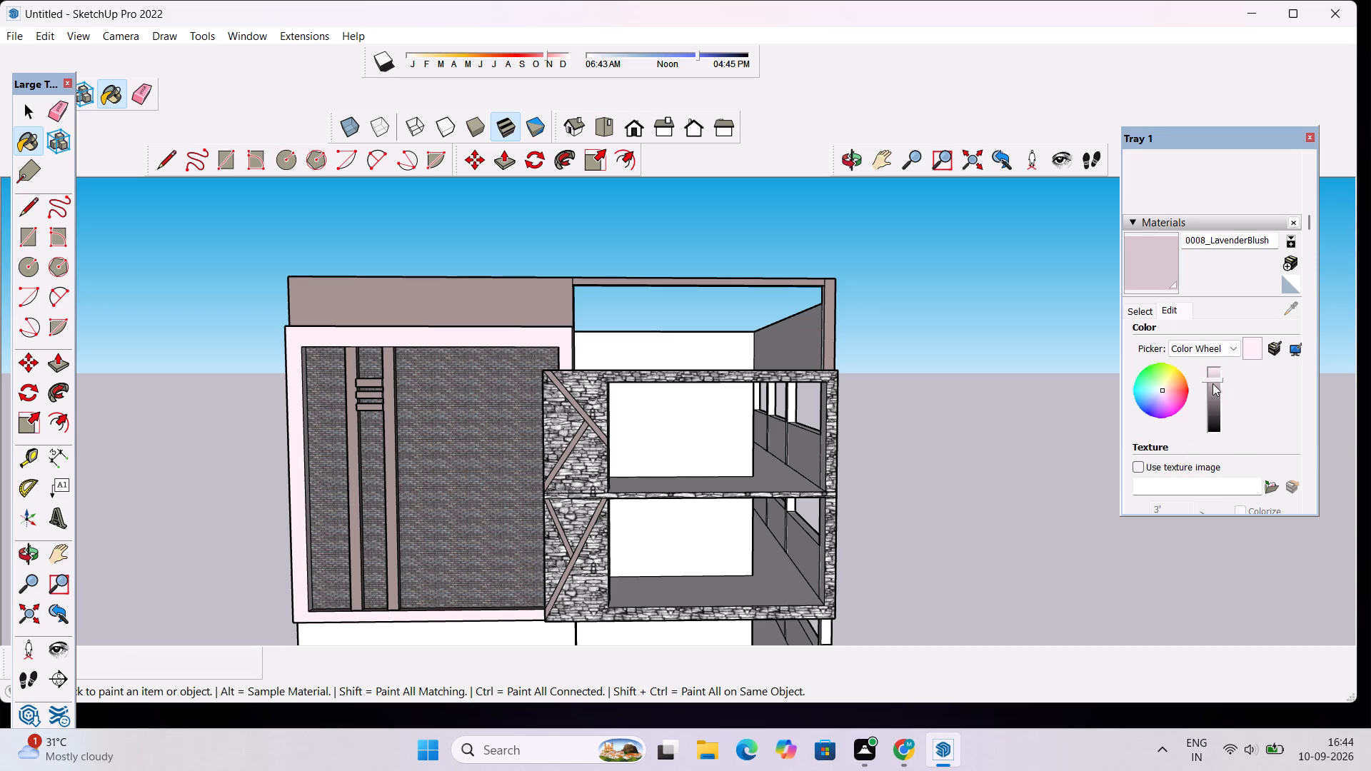
click(1212, 383)
click(1212, 383)
click(1212, 387)
click(1213, 390)
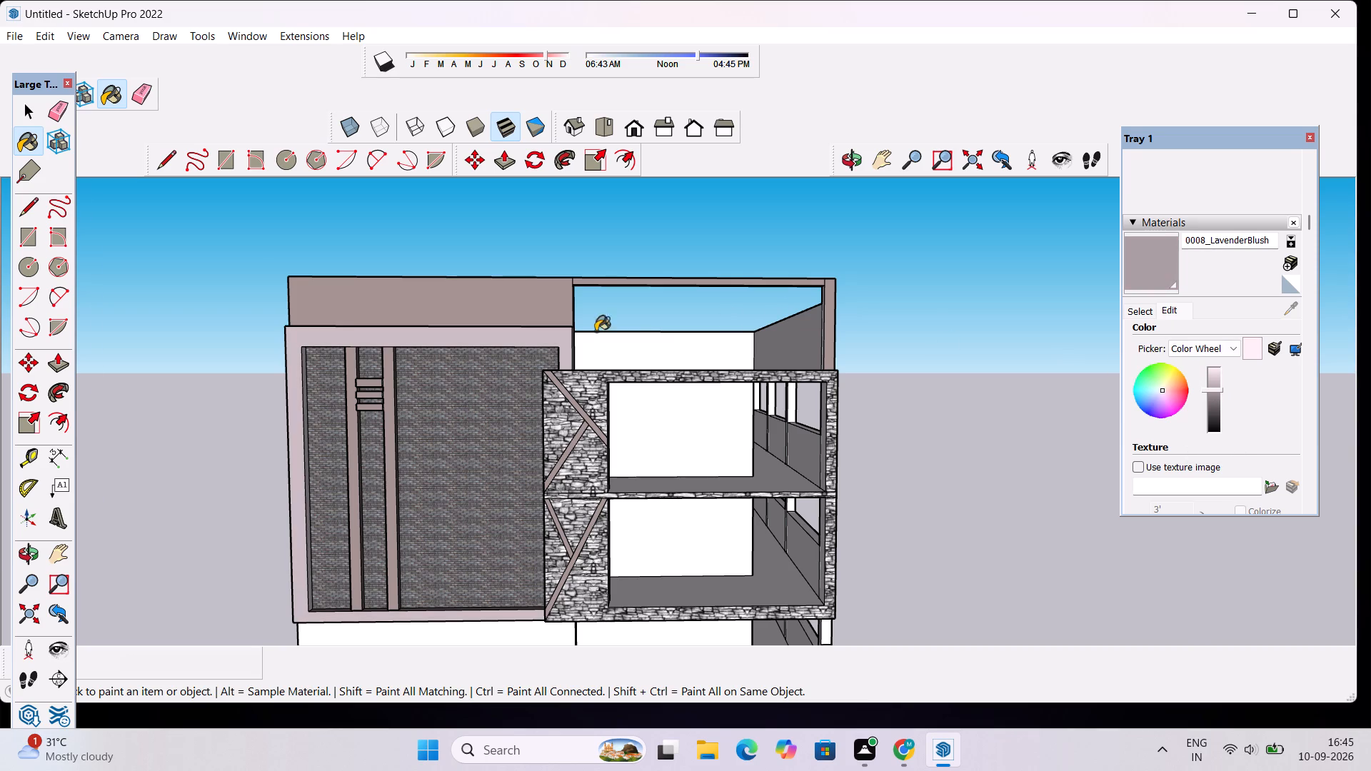
Examine the repainted front facade and the open bays of the stone-clad frame from several angles.
scroll(562, 343, down, 8)
scroll(575, 524, up, 4)
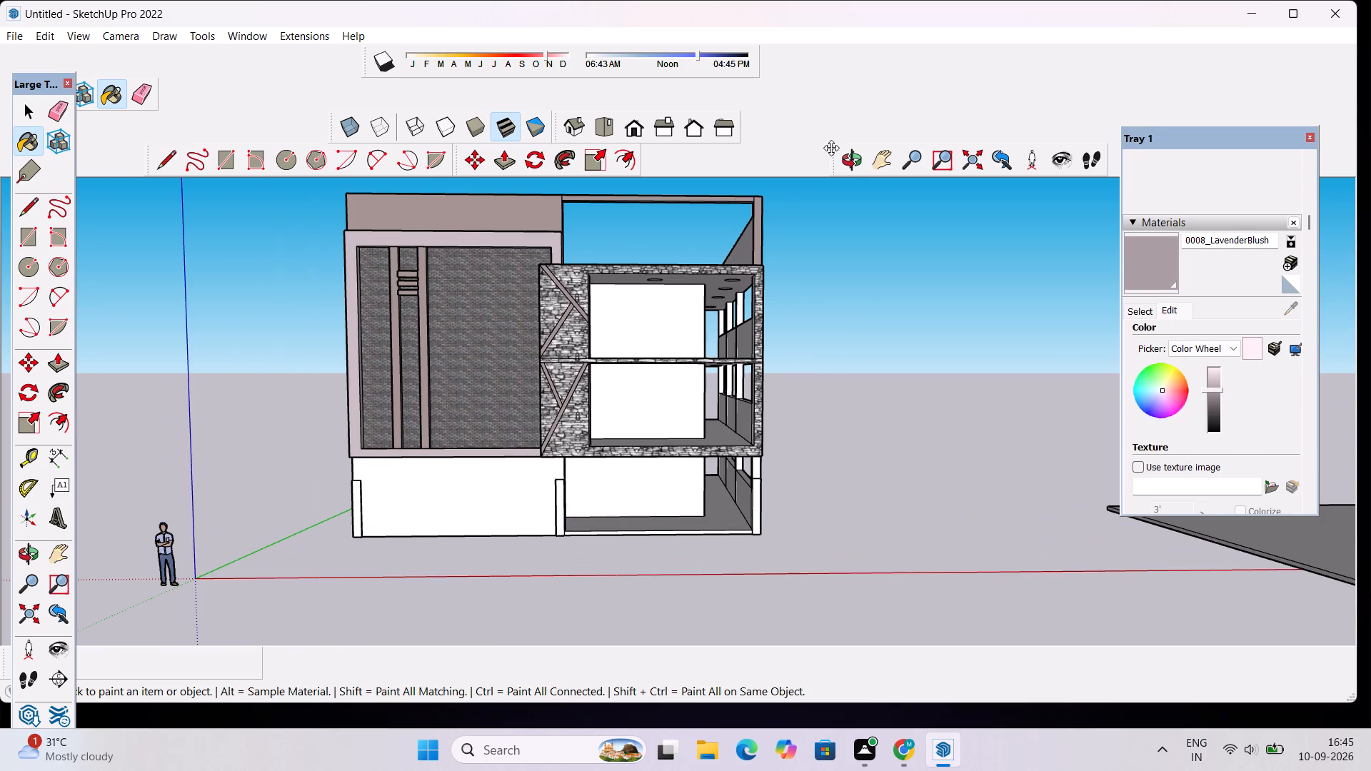
click(851, 161)
drag(845, 313, 563, 367)
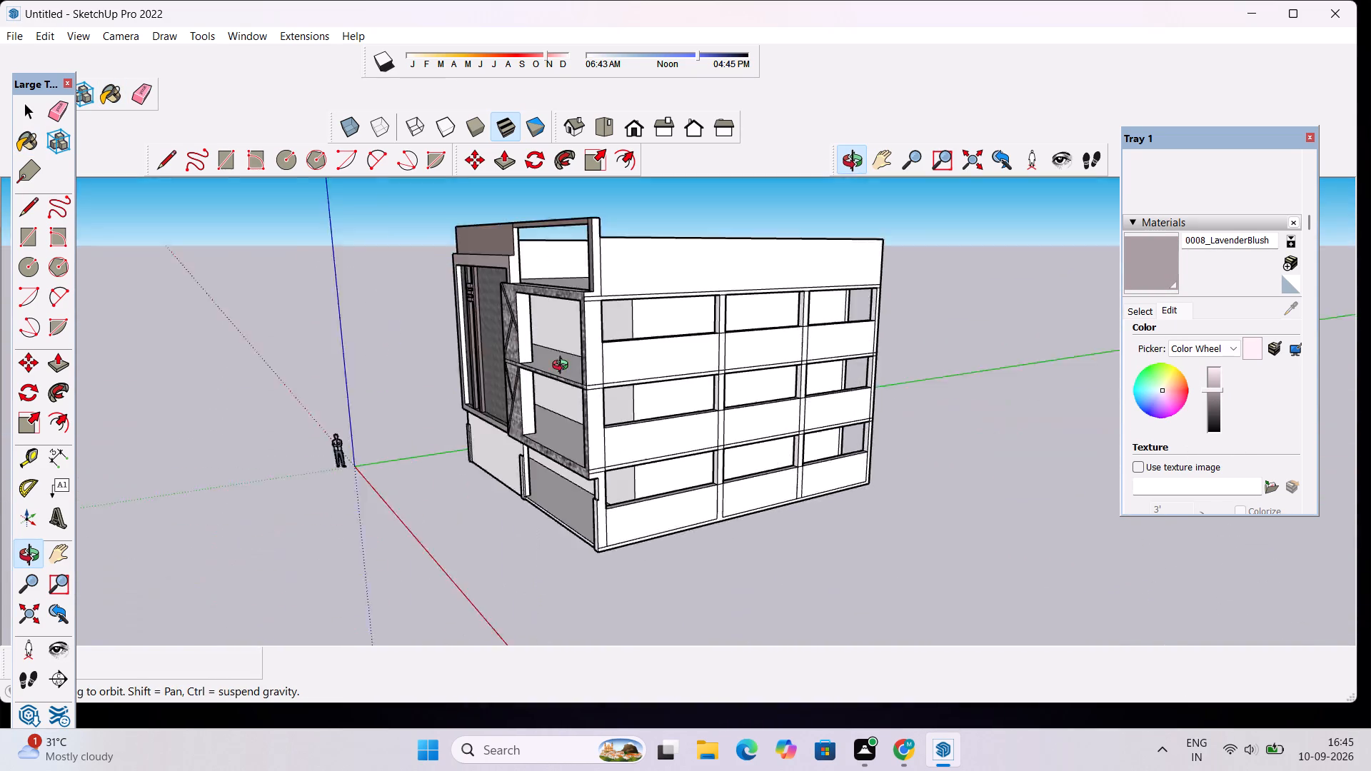
drag(563, 367, 870, 316)
scroll(561, 355, up, 4)
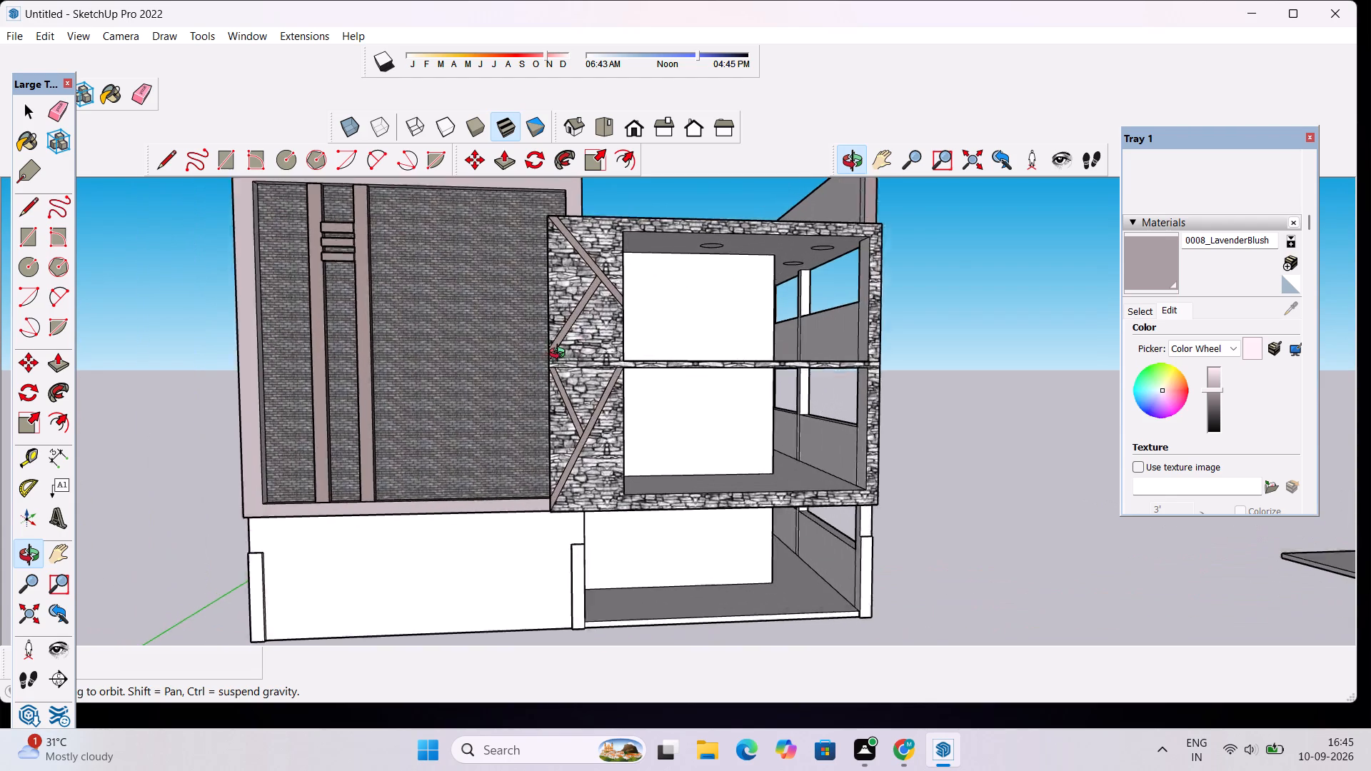
scroll(561, 355, up, 2)
scroll(634, 311, down, 6)
drag(726, 380, 660, 397)
scroll(682, 337, up, 3)
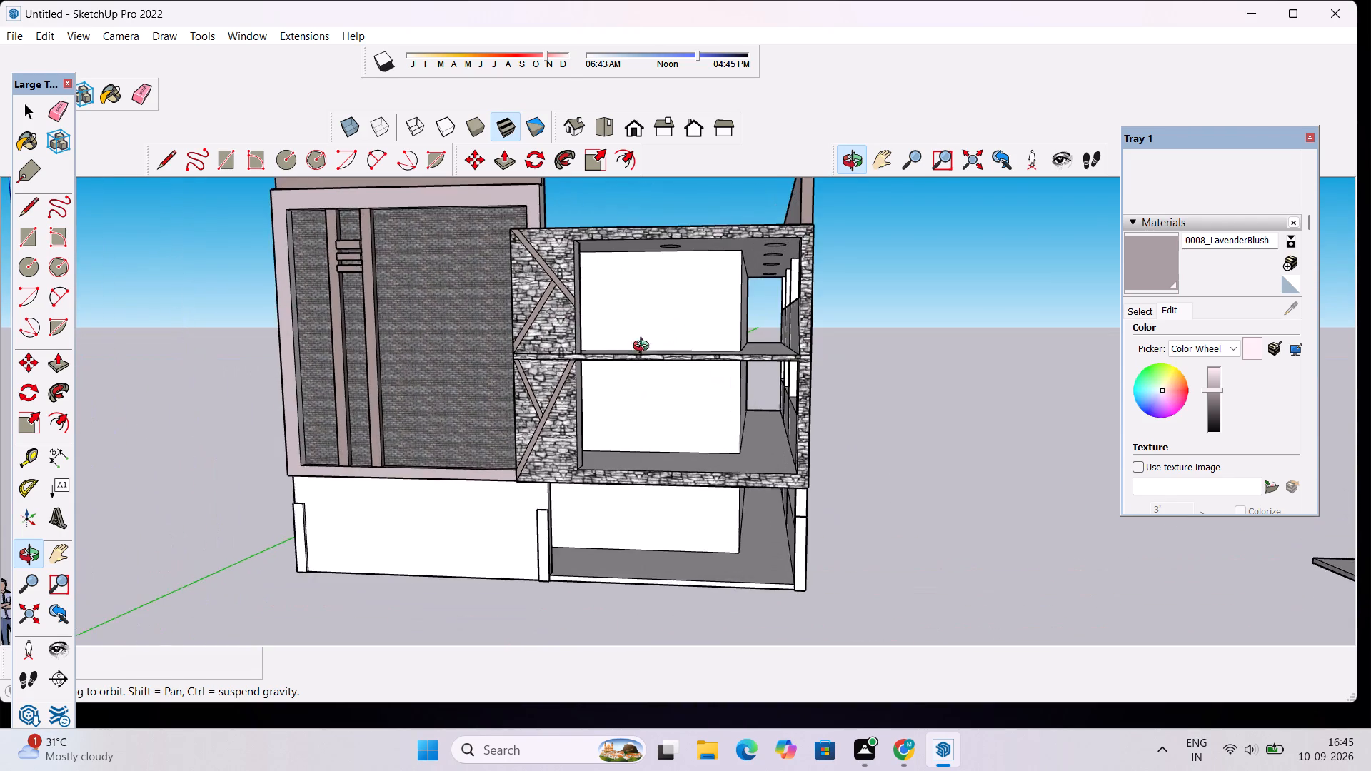
drag(608, 374, 666, 322)
scroll(702, 312, up, 3)
drag(710, 336, 692, 361)
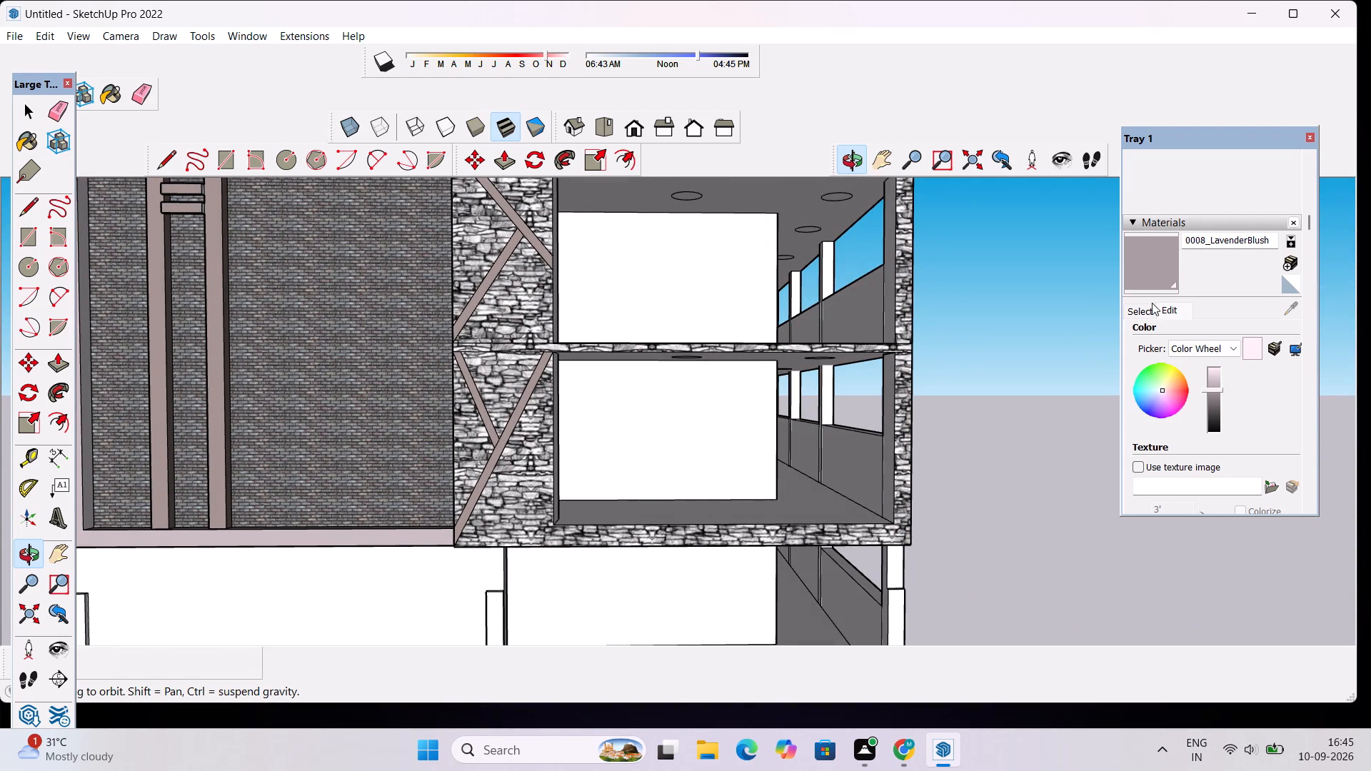
Paint the recessed front walls on all three floors and the ground-floor wall below the brick panel with 0012_Bisque.
click(1148, 310)
click(1234, 422)
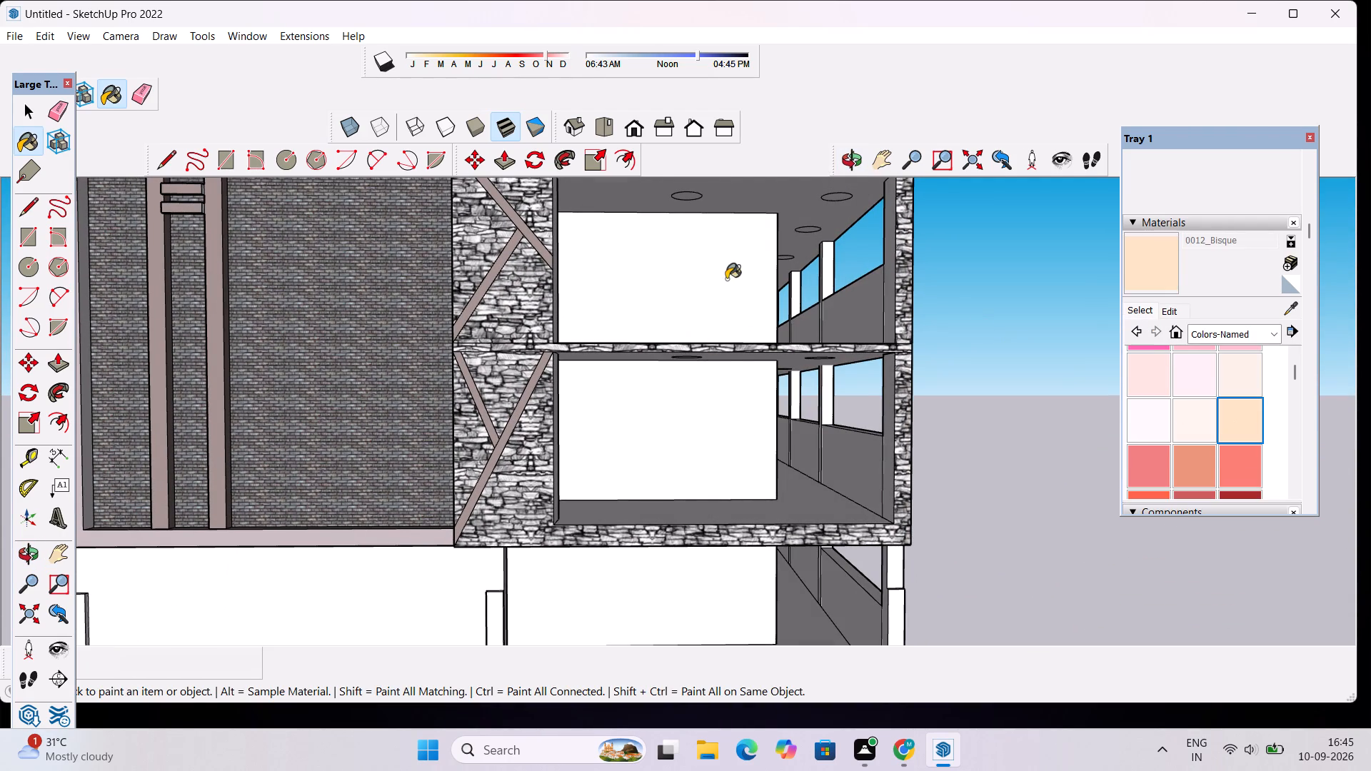
click(726, 279)
click(718, 417)
scroll(641, 391, down, 5)
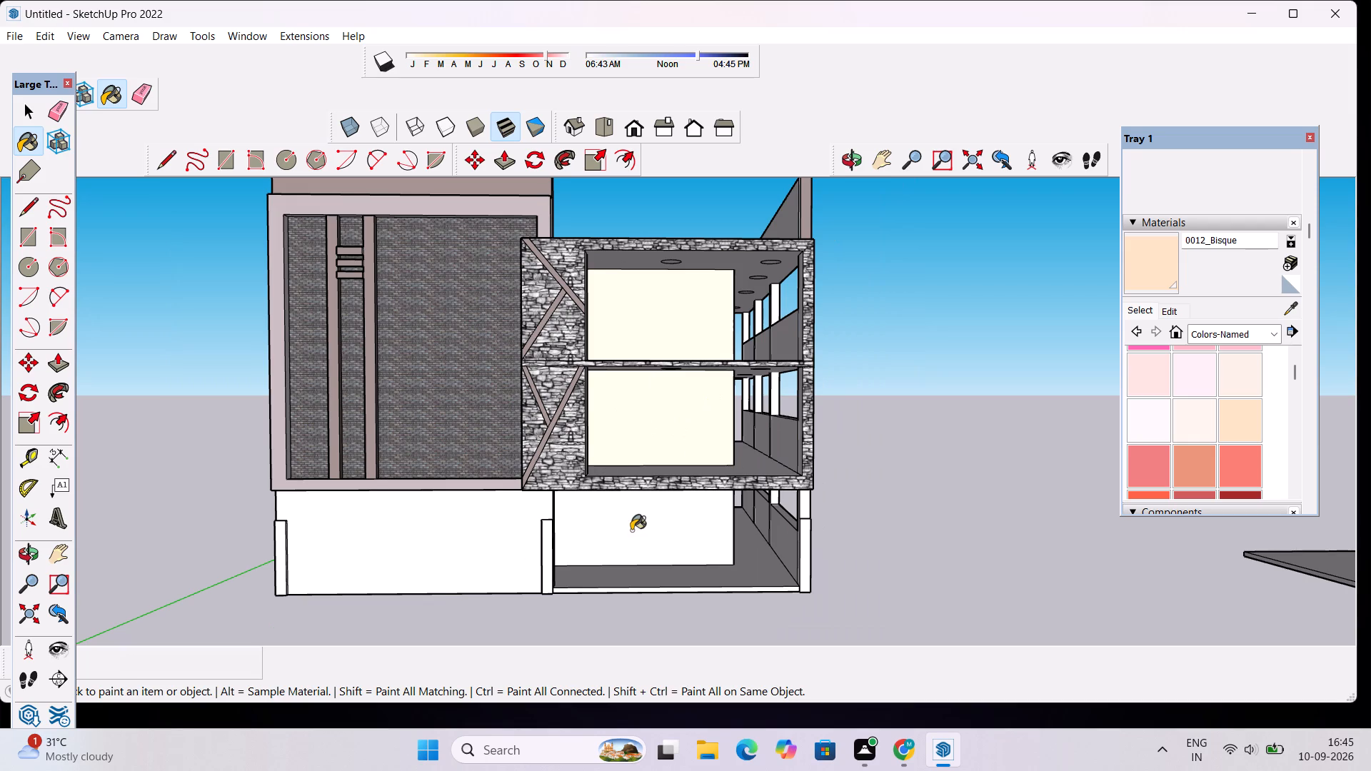
click(631, 530)
click(468, 520)
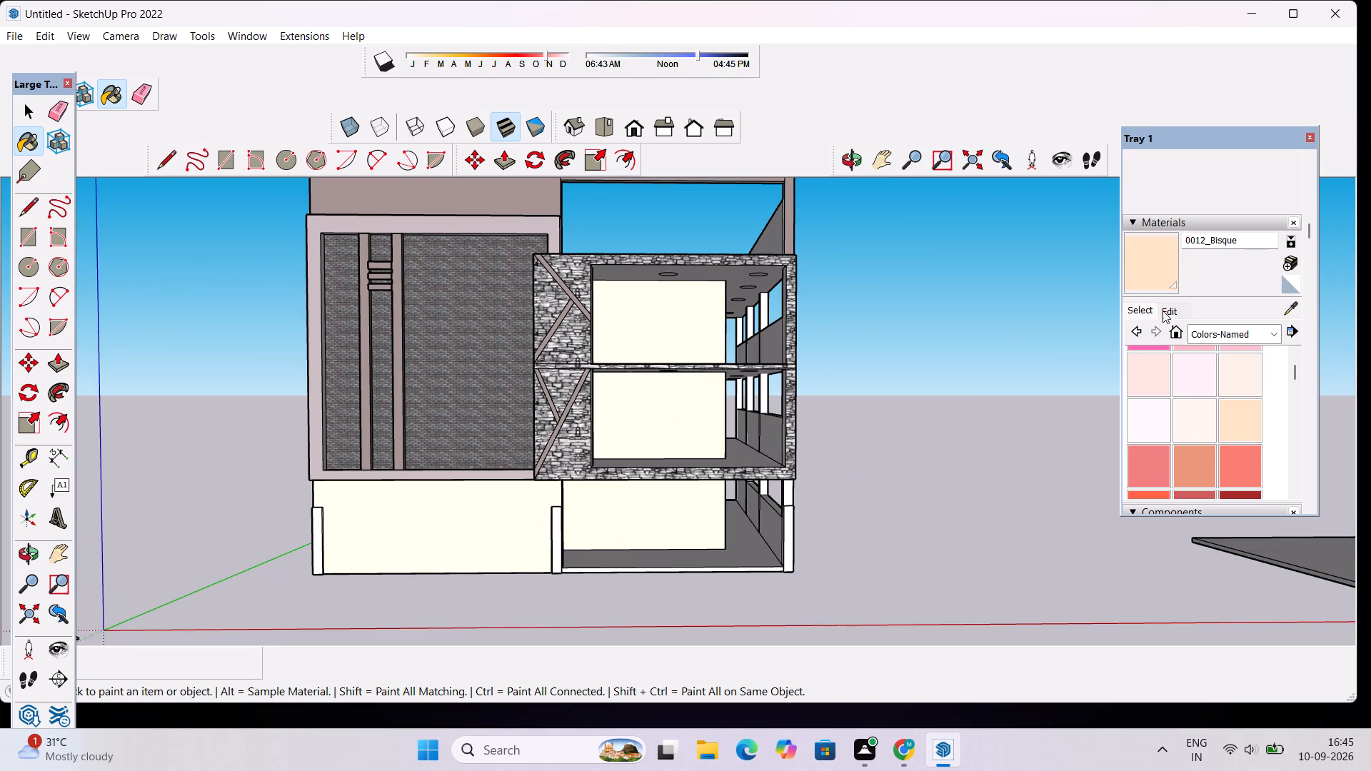
Darken the 0012_Bisque material to a muted tan.
click(1162, 311)
click(1211, 381)
click(1212, 383)
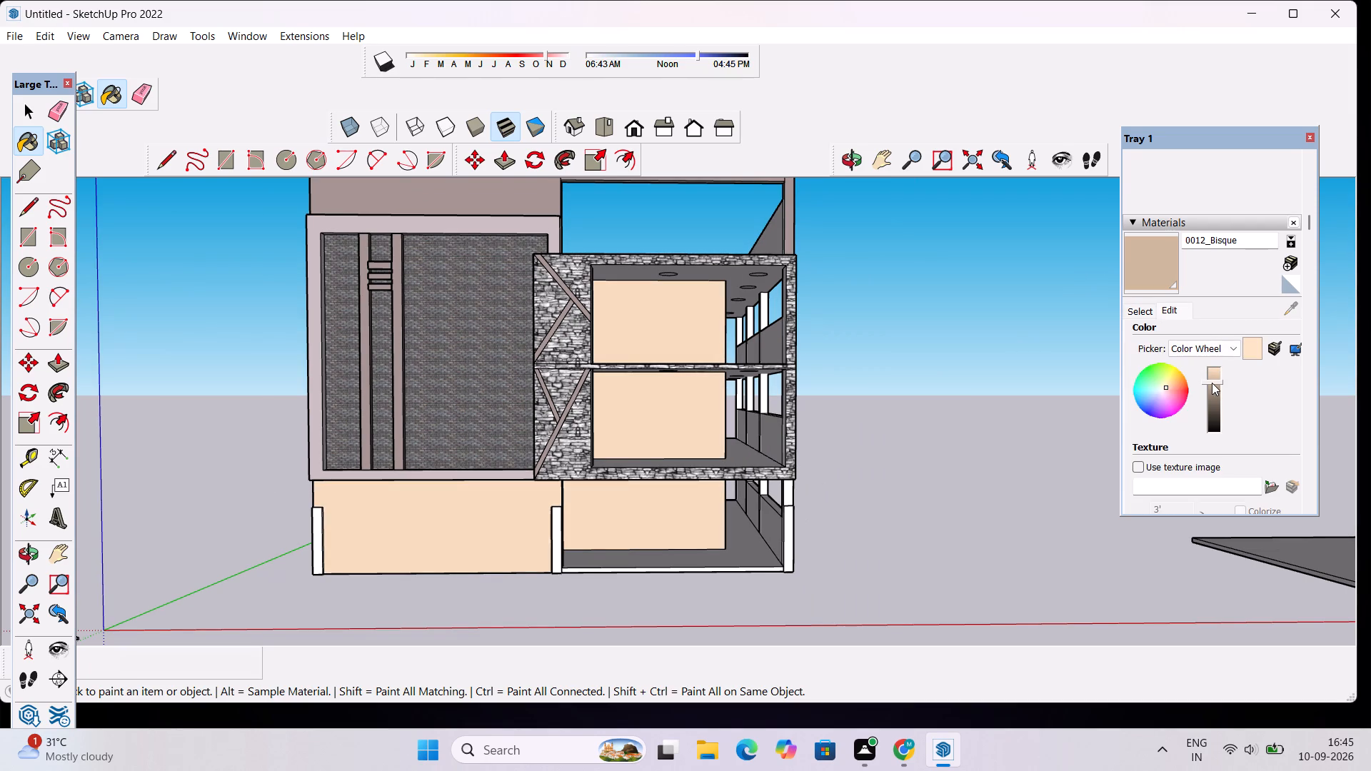
triple_click(1212, 387)
click(1212, 387)
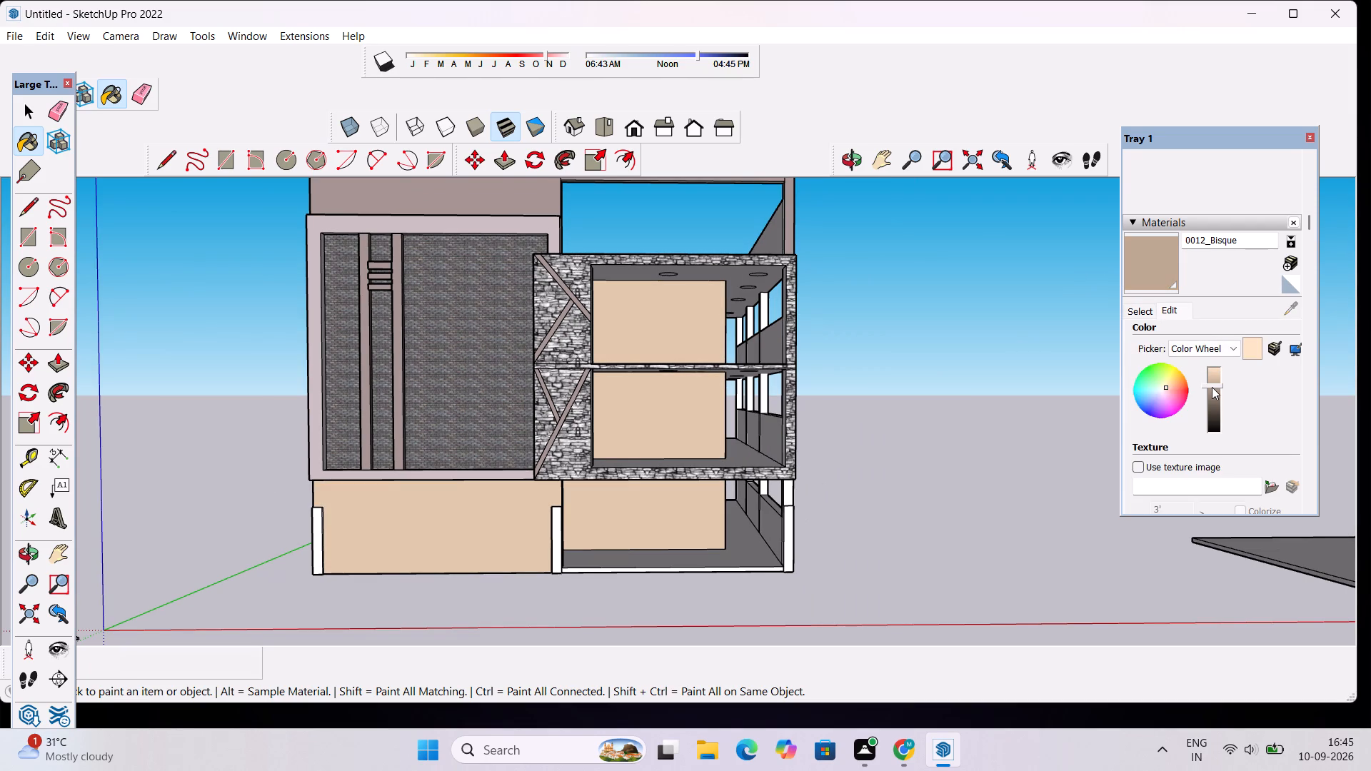
Paint the recessed walls behind the side elevation's openings on all three floors with the darkened 0012_Bisque.
click(846, 166)
drag(848, 197, 569, 291)
drag(552, 293, 639, 316)
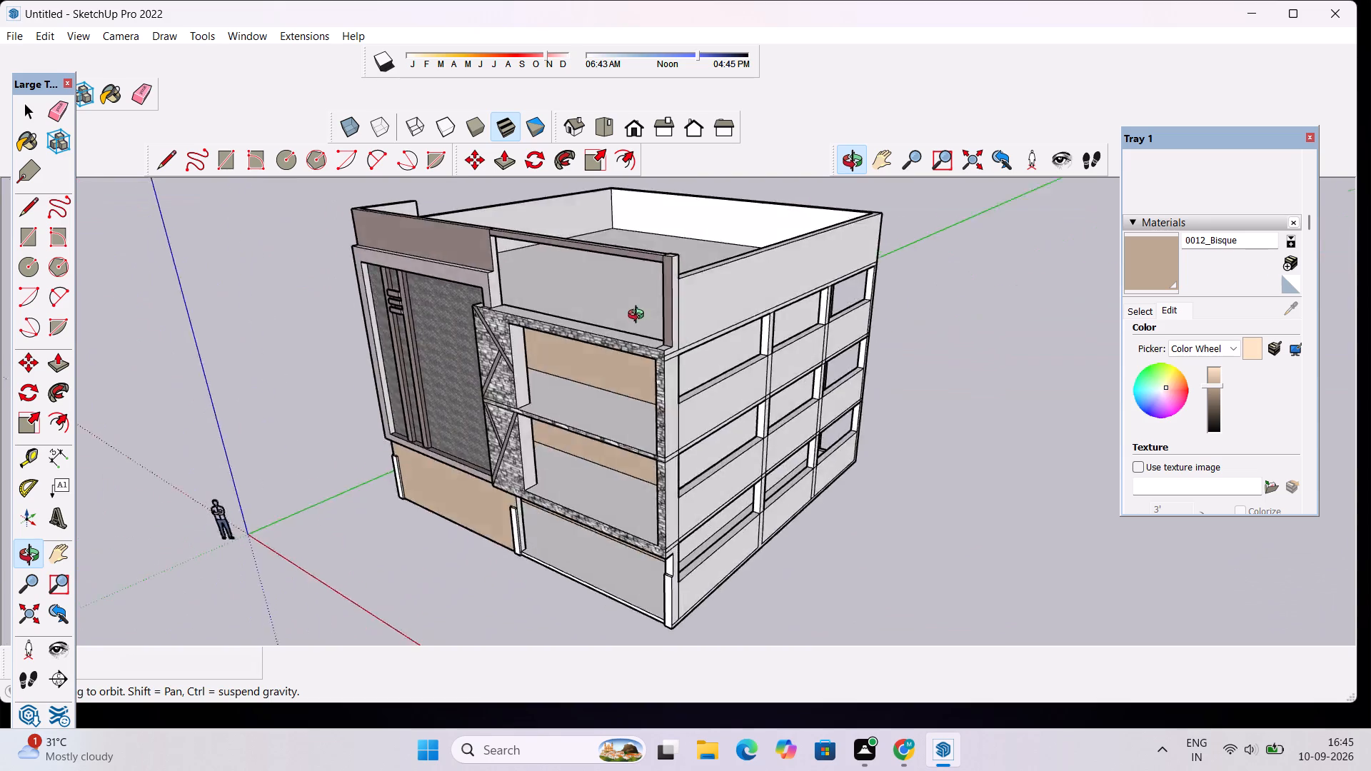
drag(639, 316, 842, 246)
drag(871, 305, 467, 316)
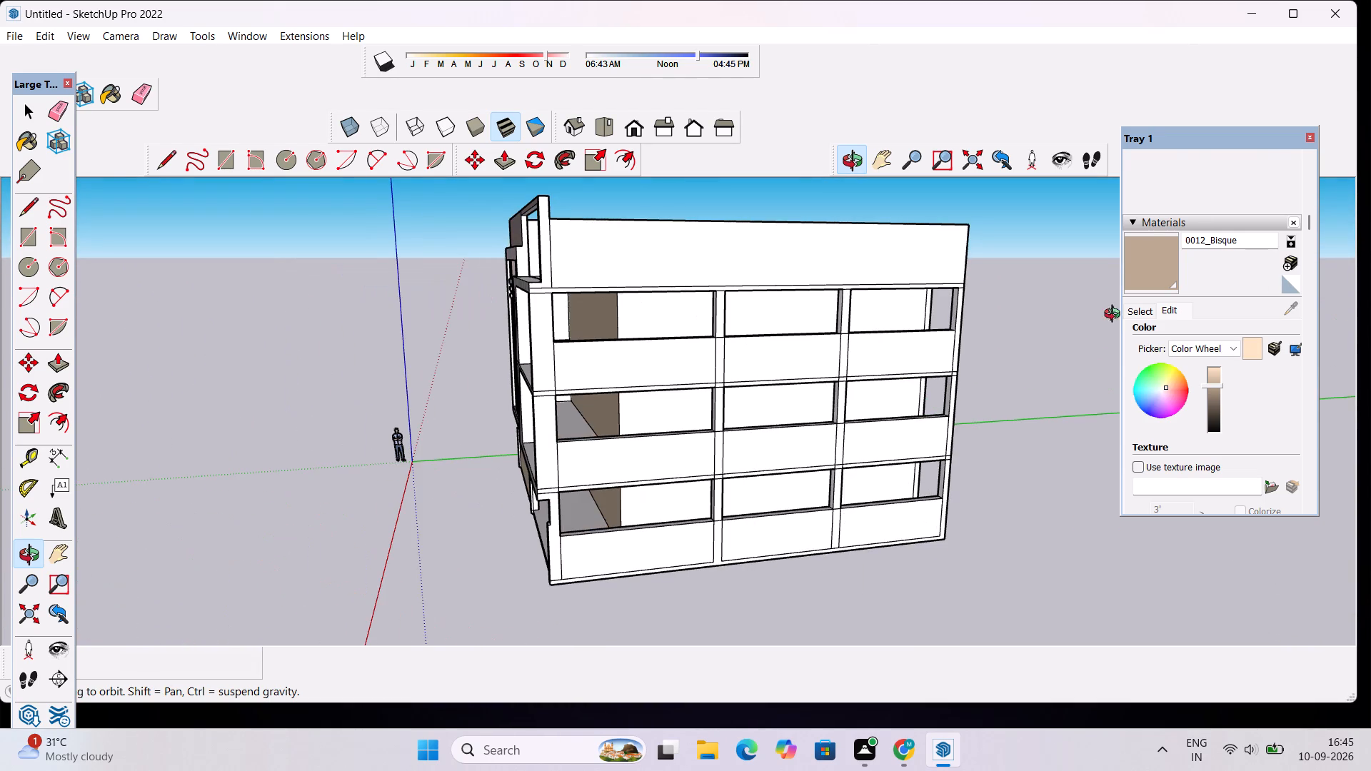
click(1163, 256)
click(763, 316)
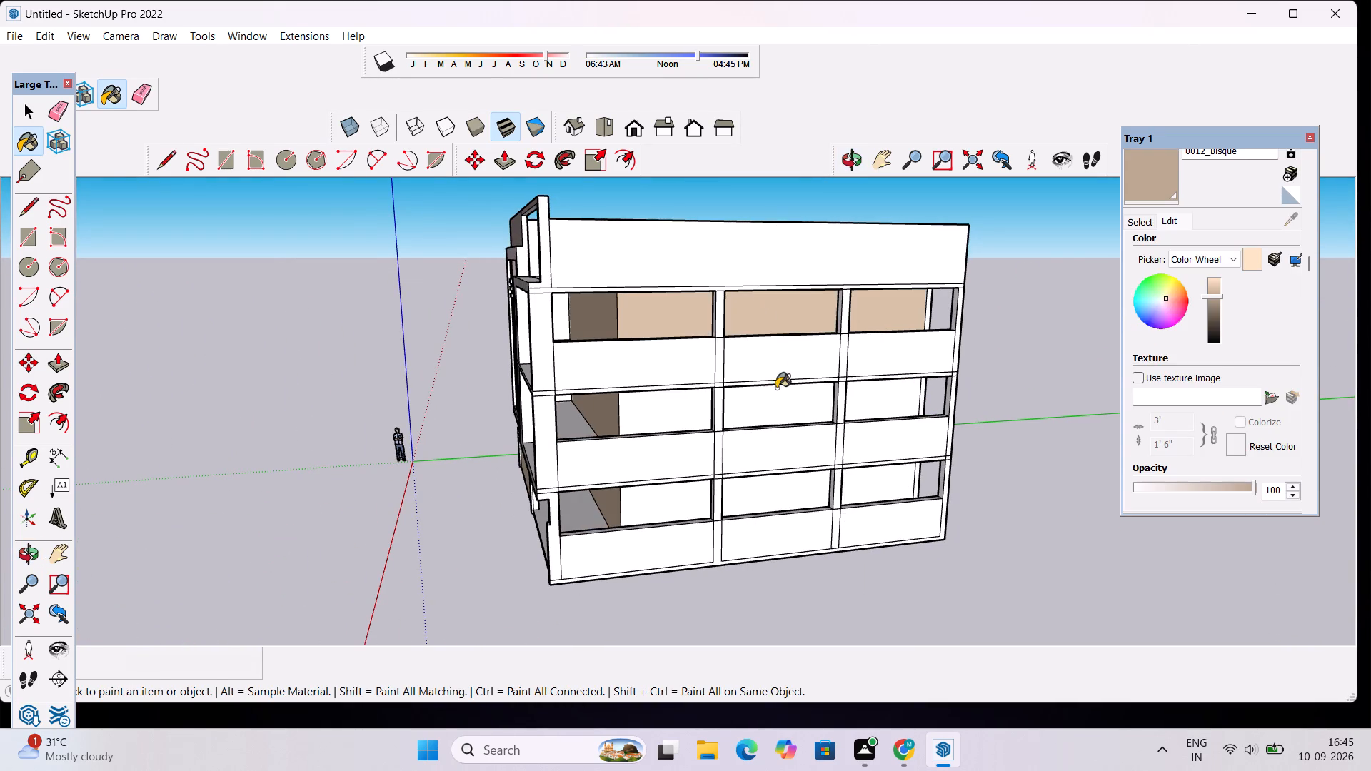
click(775, 395)
click(786, 490)
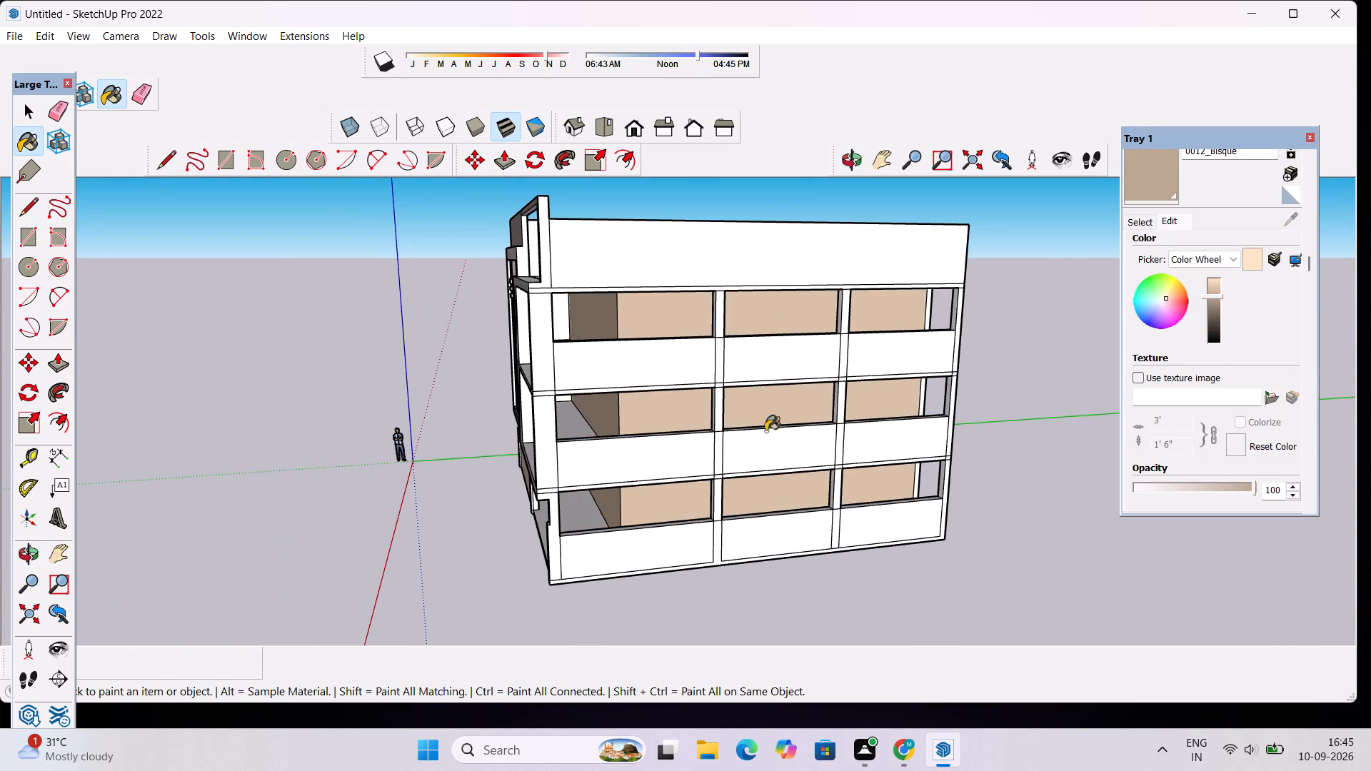
Examine the painted walls and facade from the front, from above and at a distance.
click(846, 156)
drag(468, 350, 776, 338)
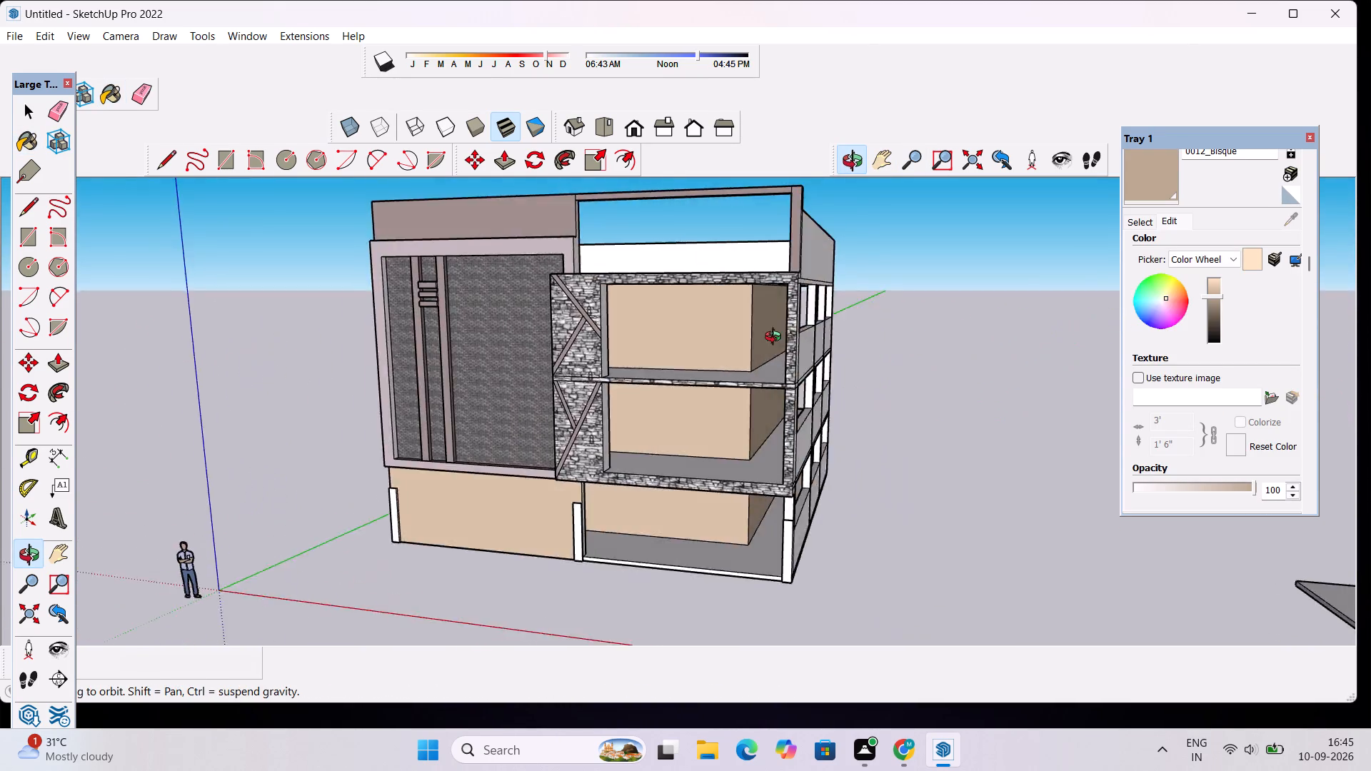
drag(776, 338, 897, 444)
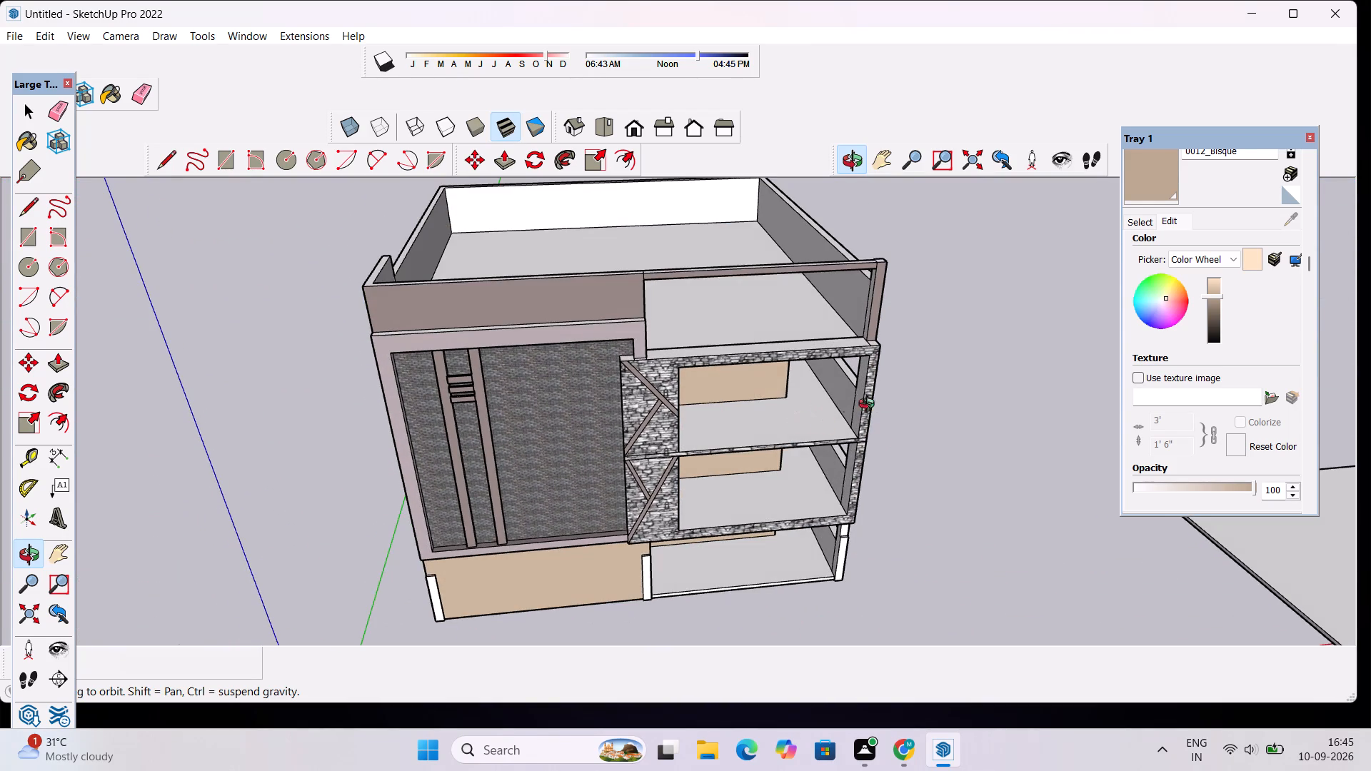
drag(896, 408, 821, 348)
scroll(716, 483, down, 7)
drag(740, 473, 778, 398)
scroll(749, 405, up, 6)
scroll(798, 372, down, 1)
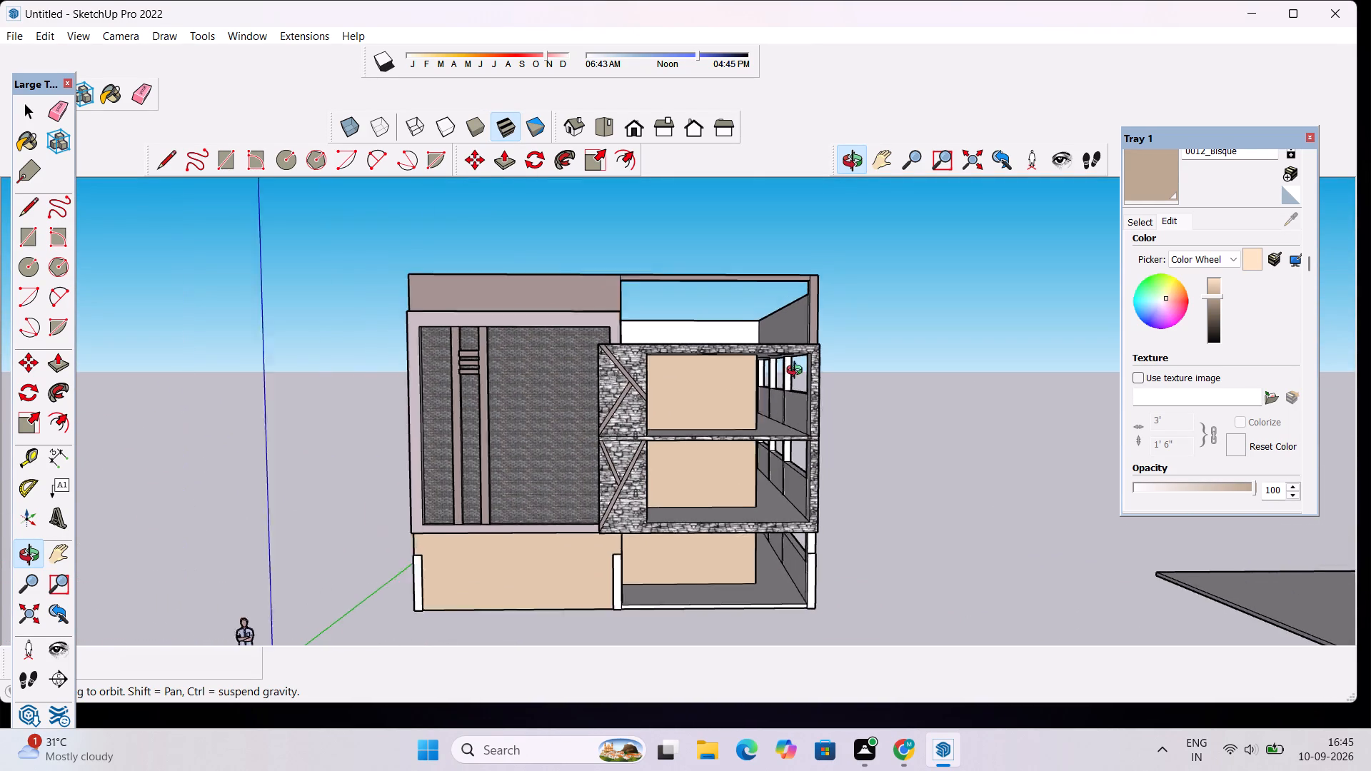
scroll(798, 372, down, 3)
scroll(765, 532, up, 2)
Paint the front faces of the three short ground-floor posts and the open bay's floor slab edge with 0014_DarkSalmon.
click(1147, 222)
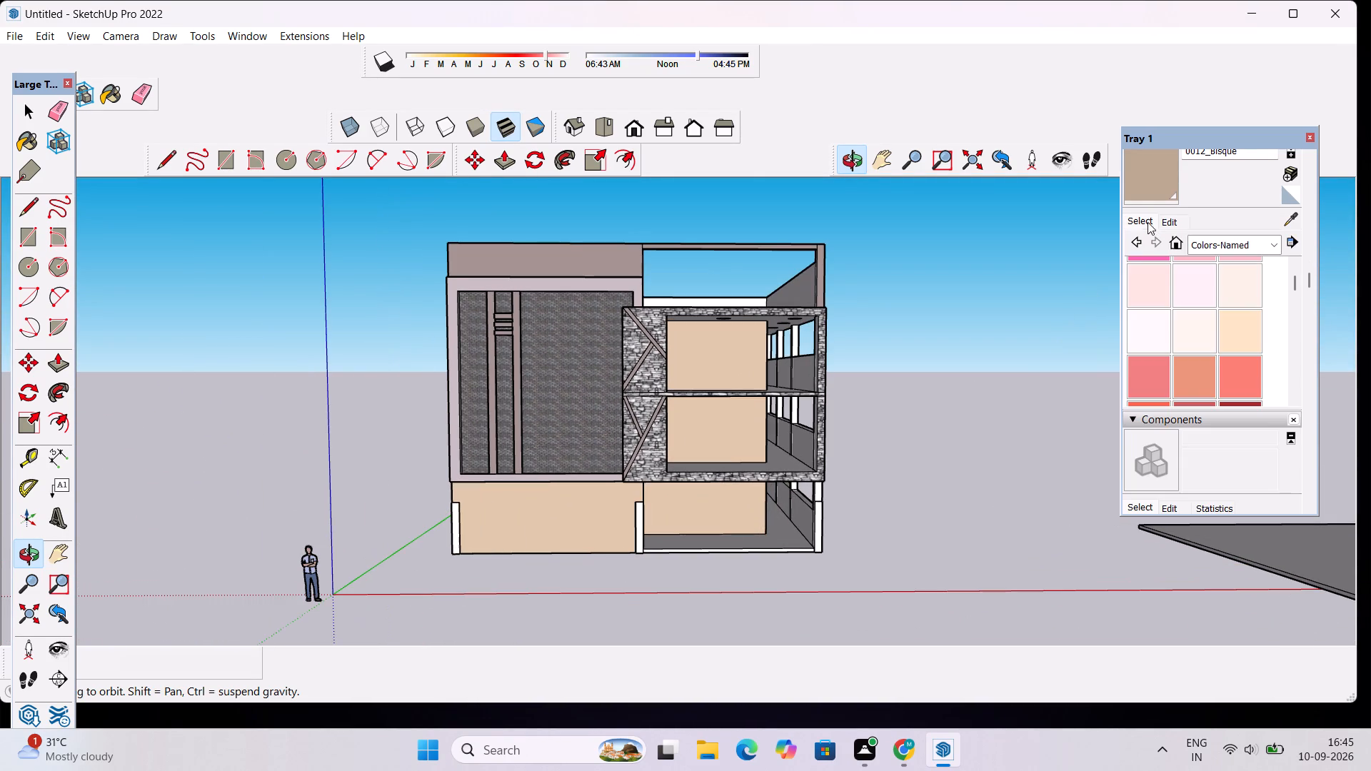
click(1191, 368)
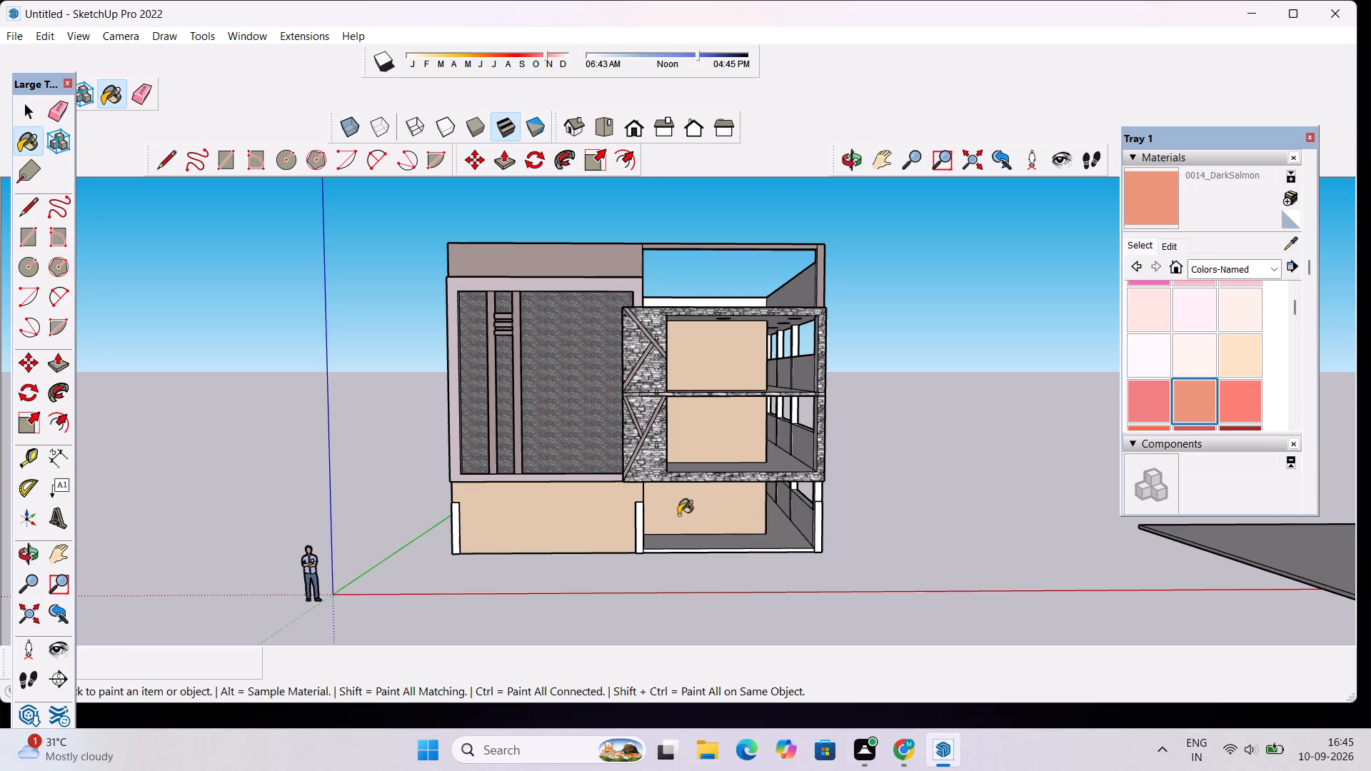
scroll(658, 525, up, 6)
click(626, 508)
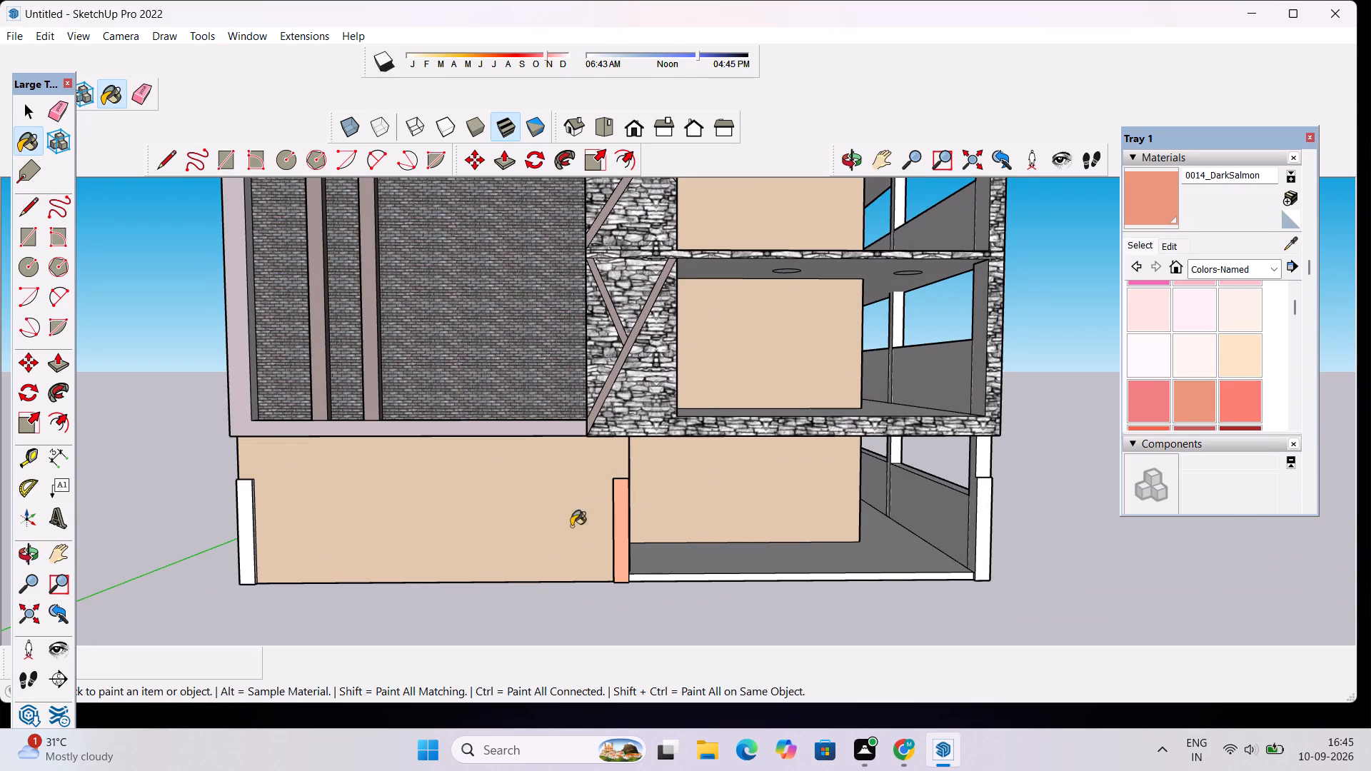
click(241, 511)
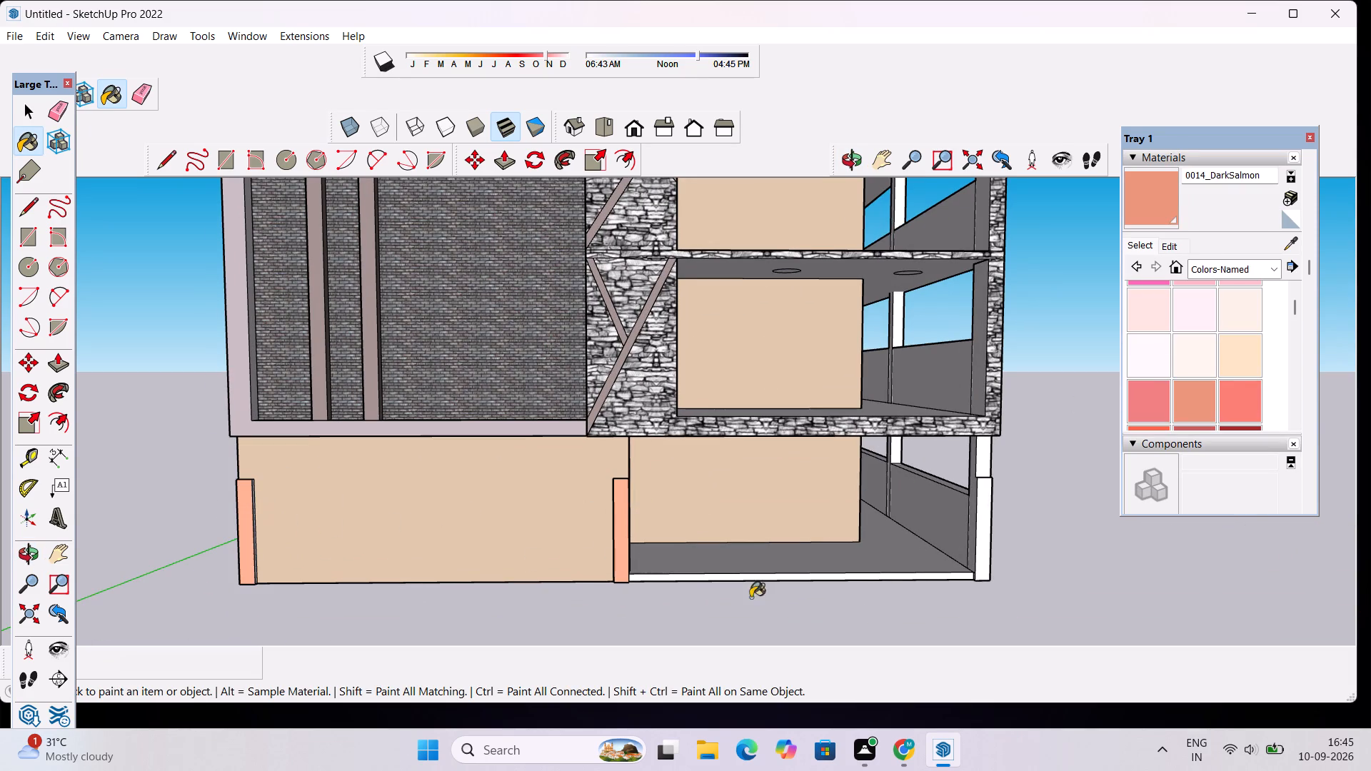
scroll(777, 598, up, 9)
click(861, 553)
scroll(840, 550, down, 5)
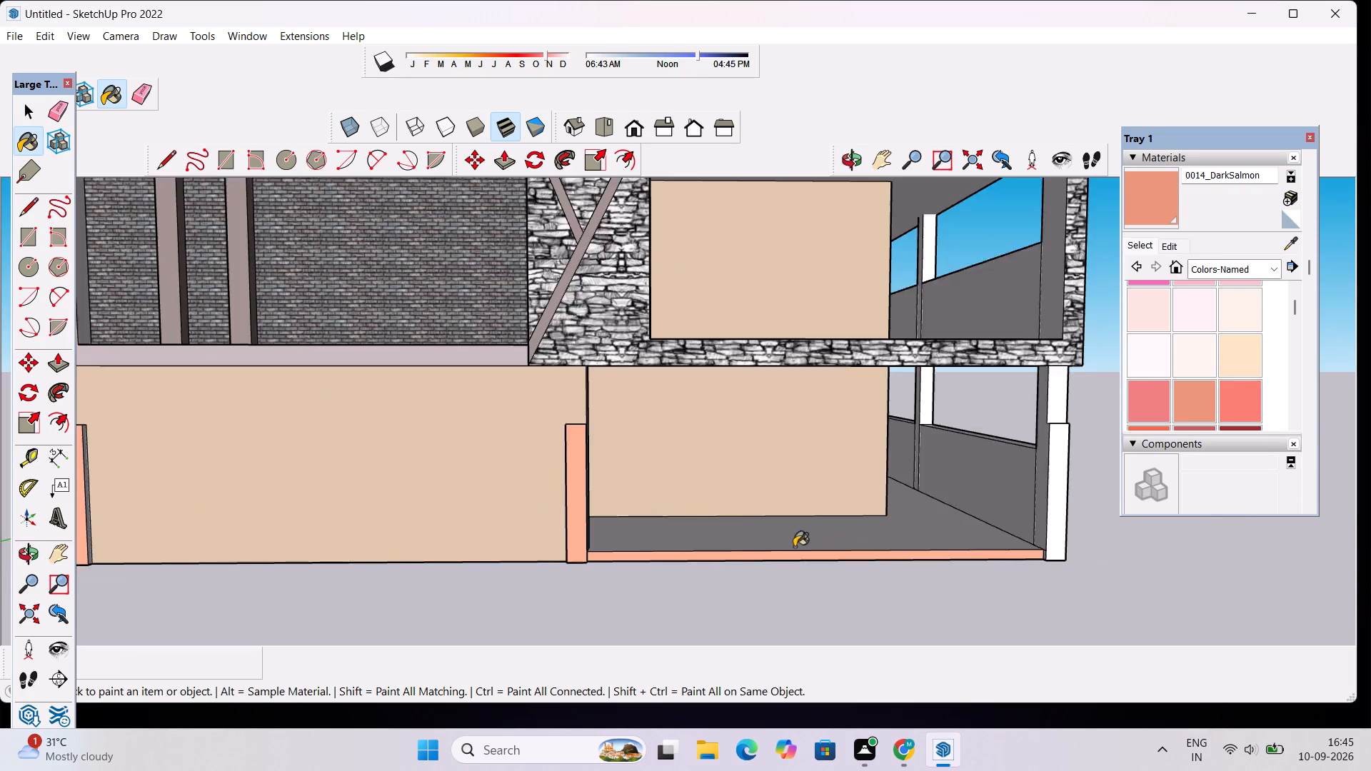
scroll(794, 547, down, 5)
scroll(726, 528, up, 1)
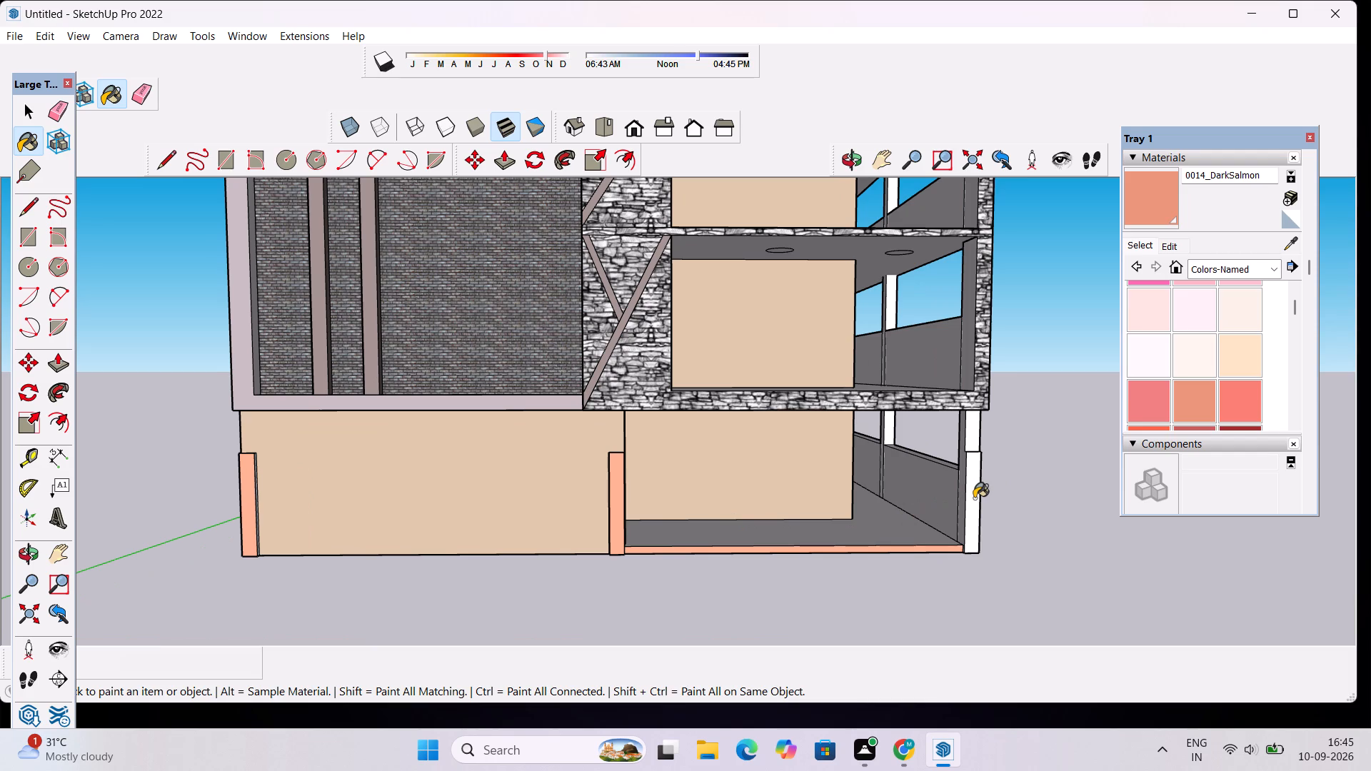
click(974, 498)
Darken the 0014_DarkSalmon material to a reddish brown.
click(1170, 245)
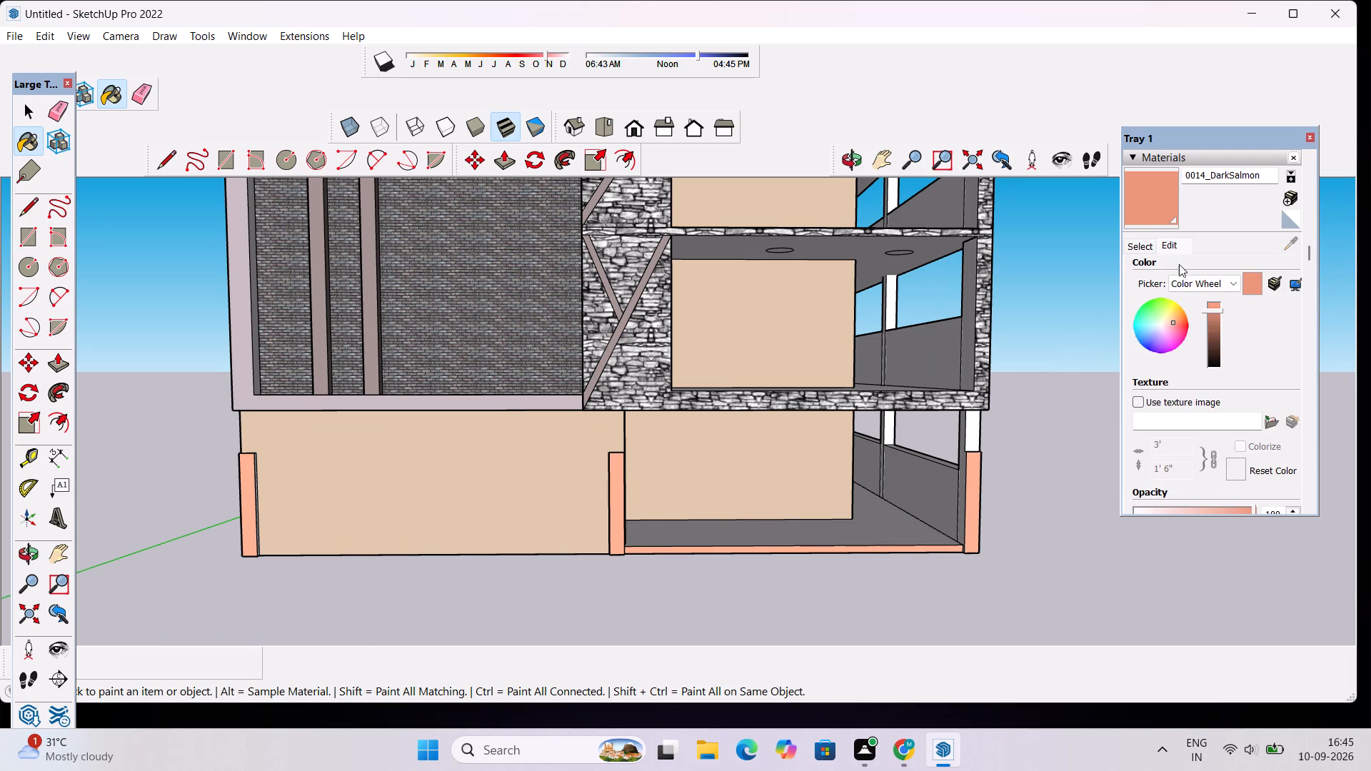
click(1209, 317)
triple_click(1211, 317)
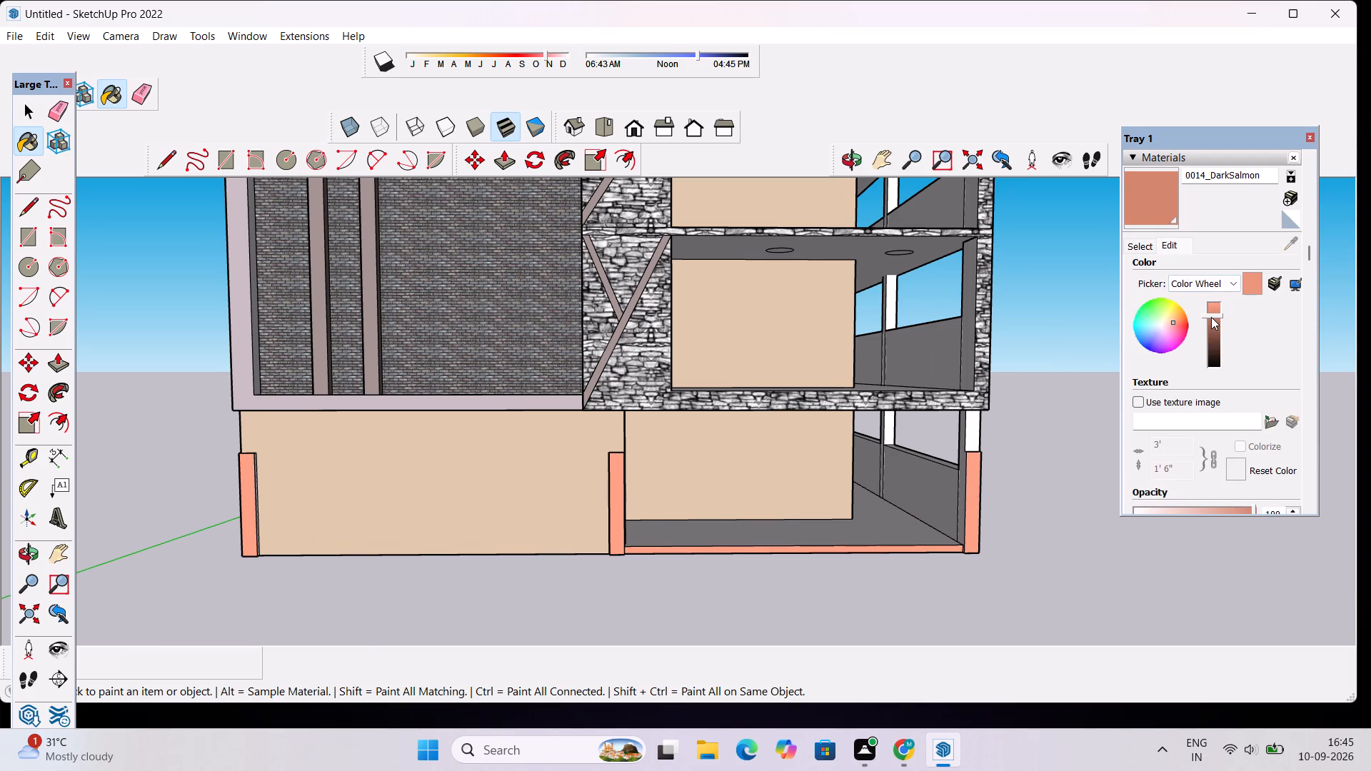
triple_click(1211, 323)
triple_click(1211, 325)
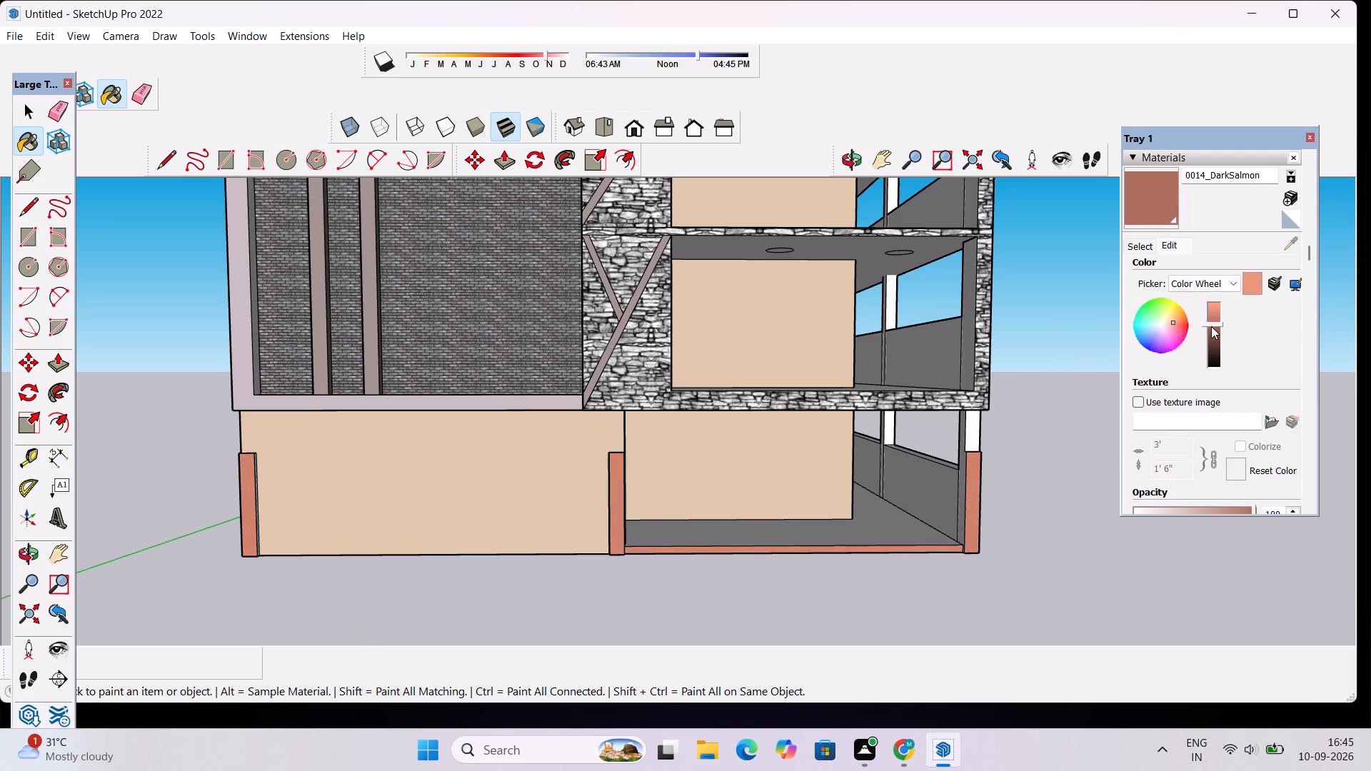
triple_click(1211, 331)
Paint the ceilings of the open bays on all three floors with 0118_Thistle from Colors-Named.
scroll(918, 376, down, 2)
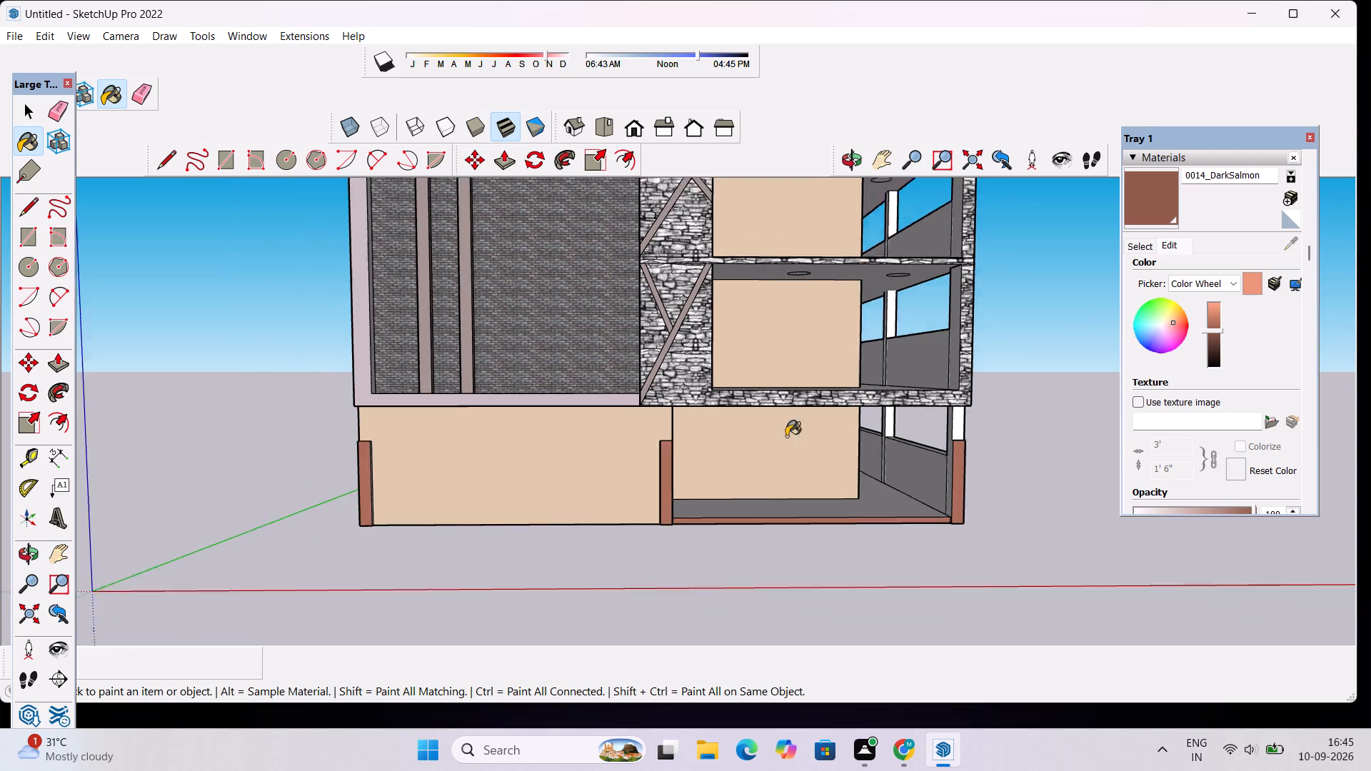
scroll(786, 436, down, 10)
scroll(670, 463, up, 6)
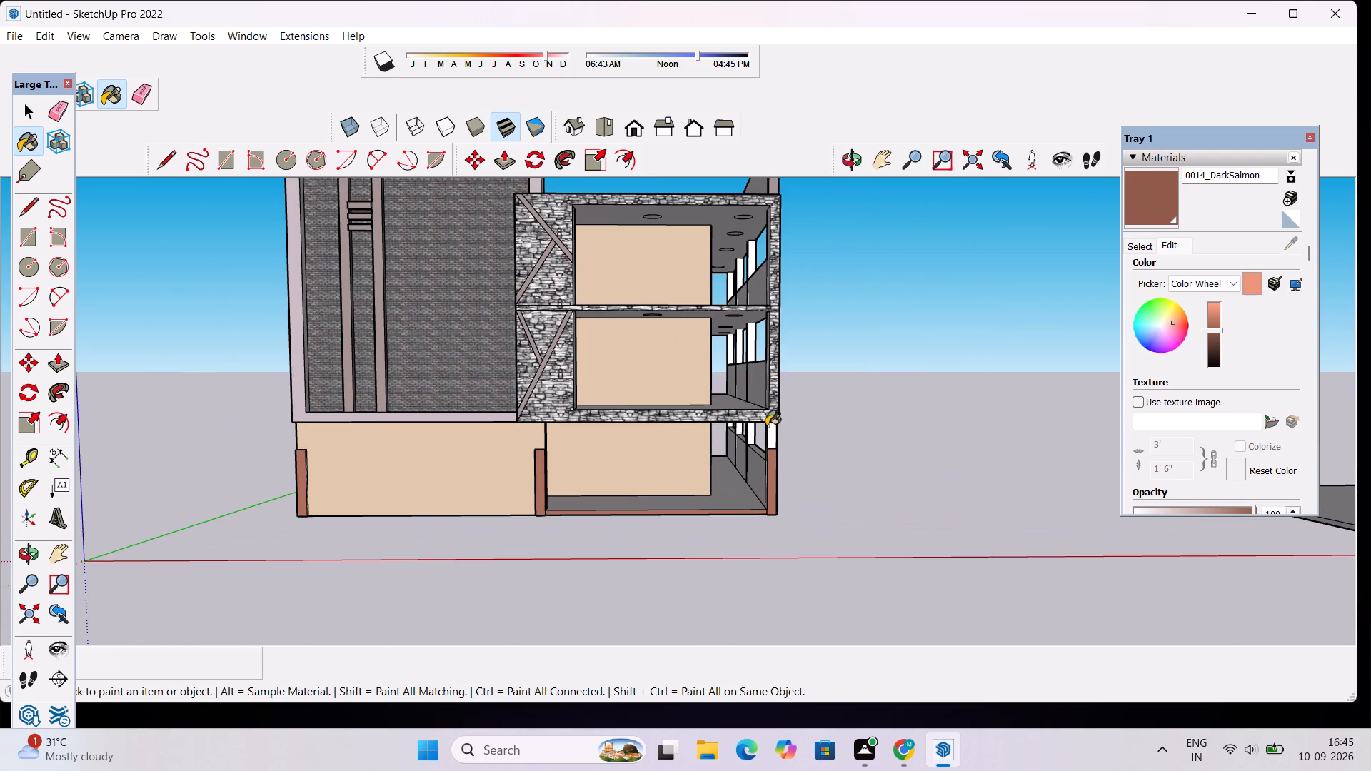
scroll(767, 427, up, 7)
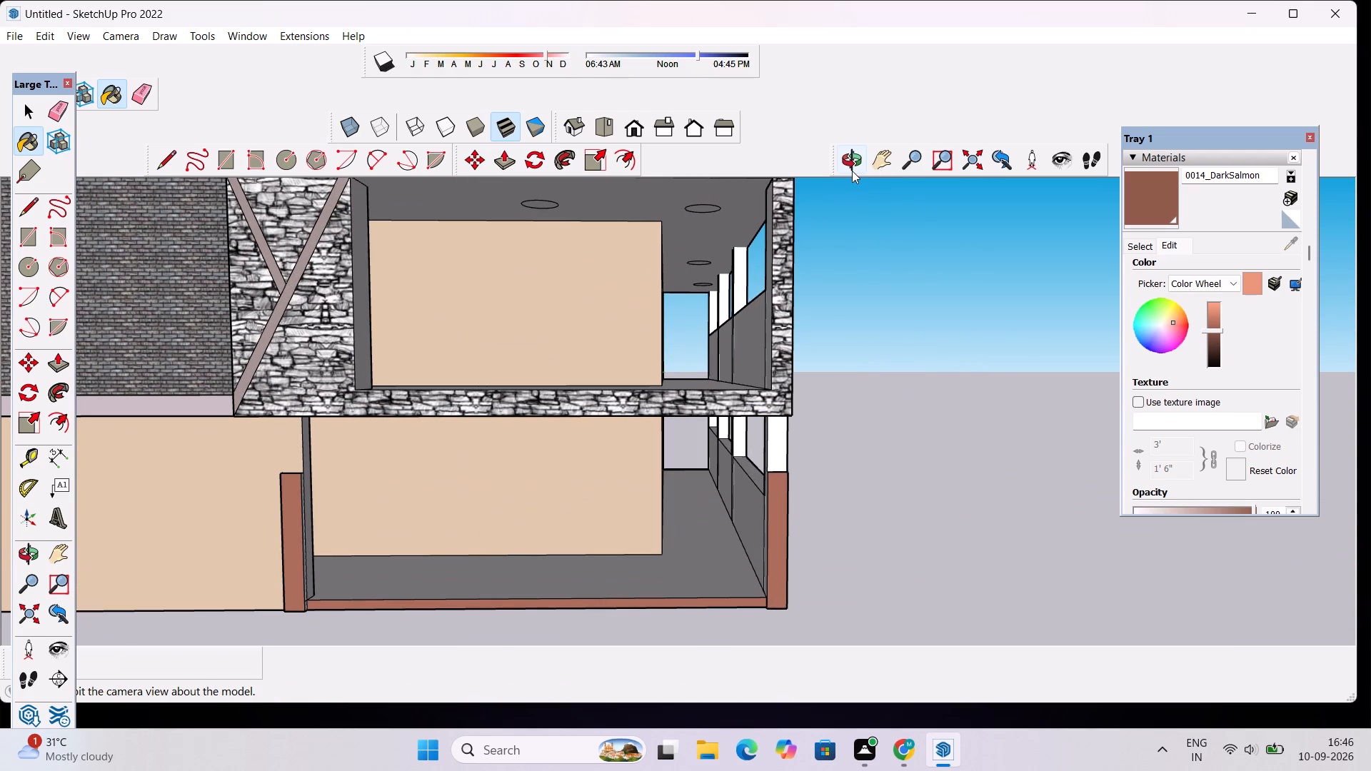
click(851, 170)
drag(809, 251, 820, 195)
scroll(433, 436, down, 6)
scroll(576, 271, down, 6)
scroll(576, 196, up, 3)
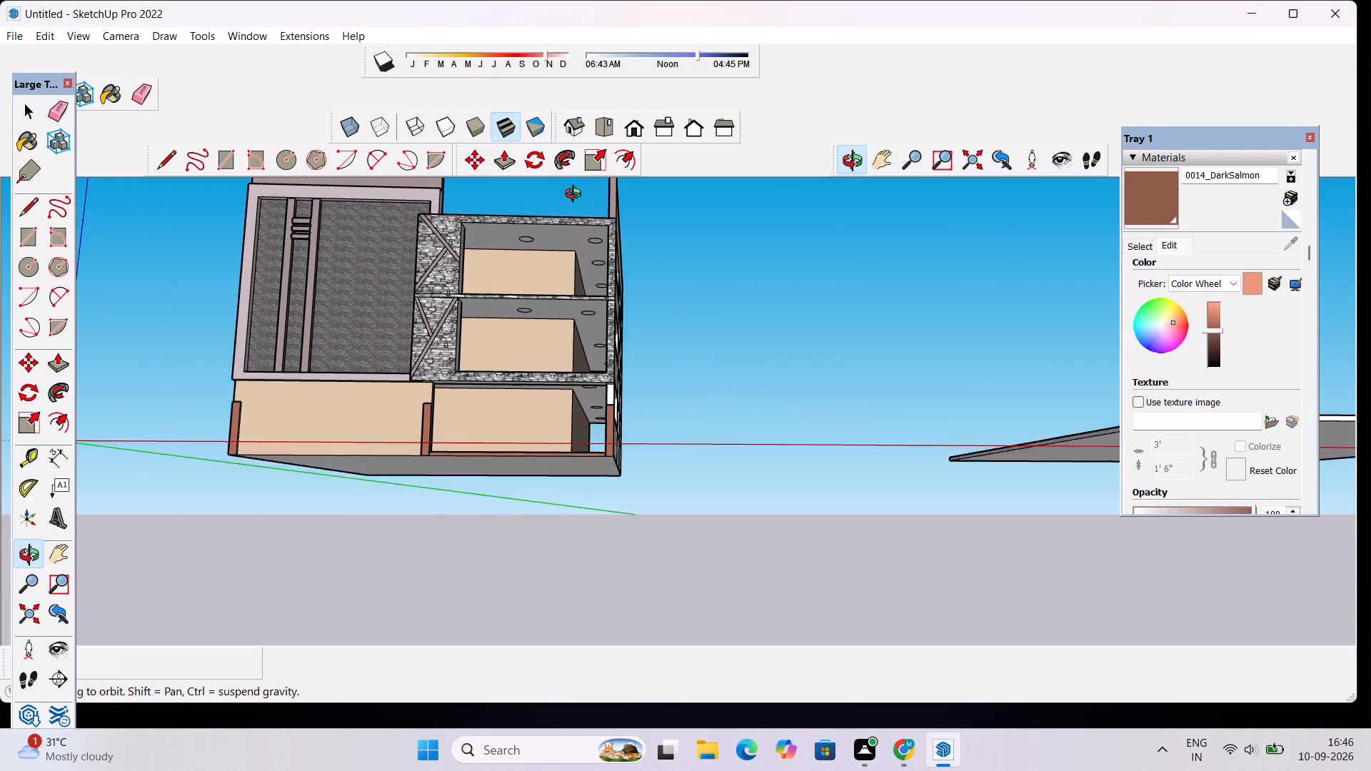
scroll(576, 196, up, 8)
drag(563, 377, 565, 356)
scroll(578, 322, up, 4)
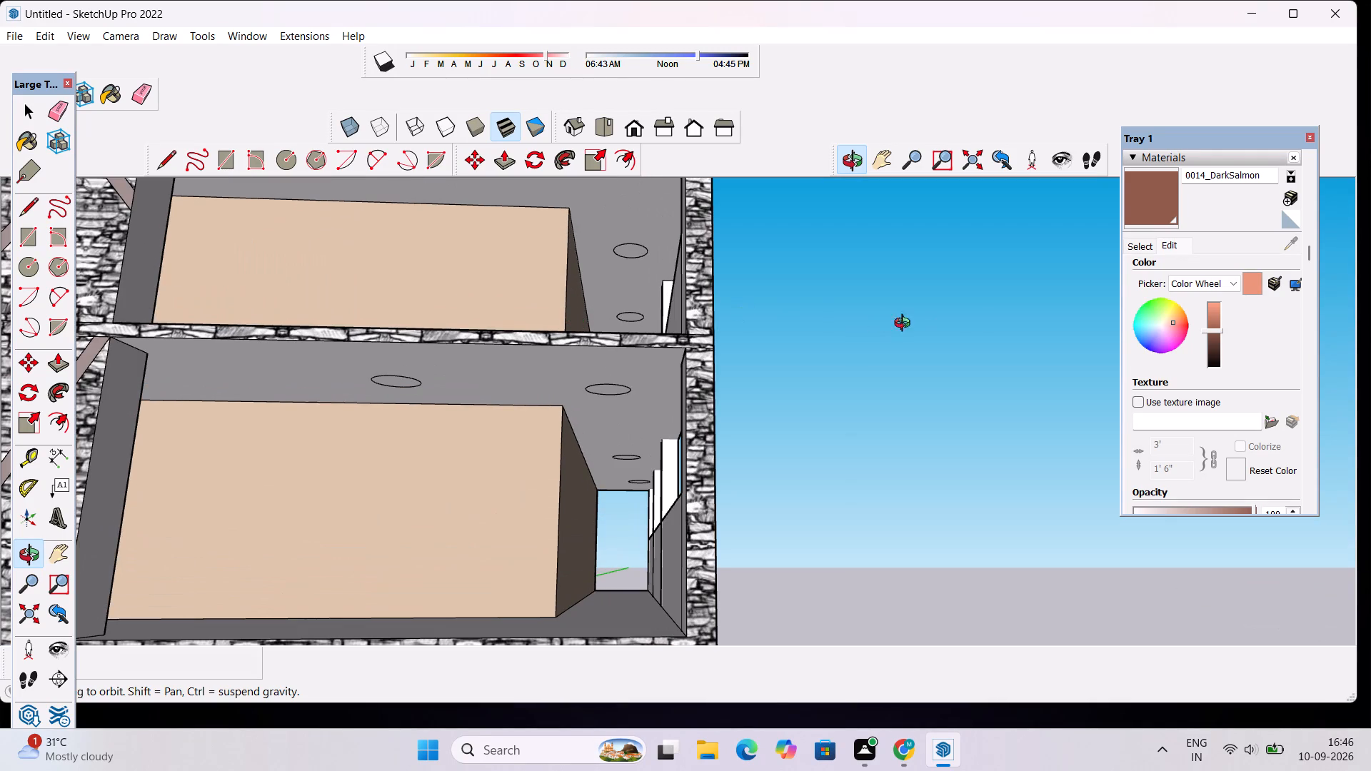
click(1146, 251)
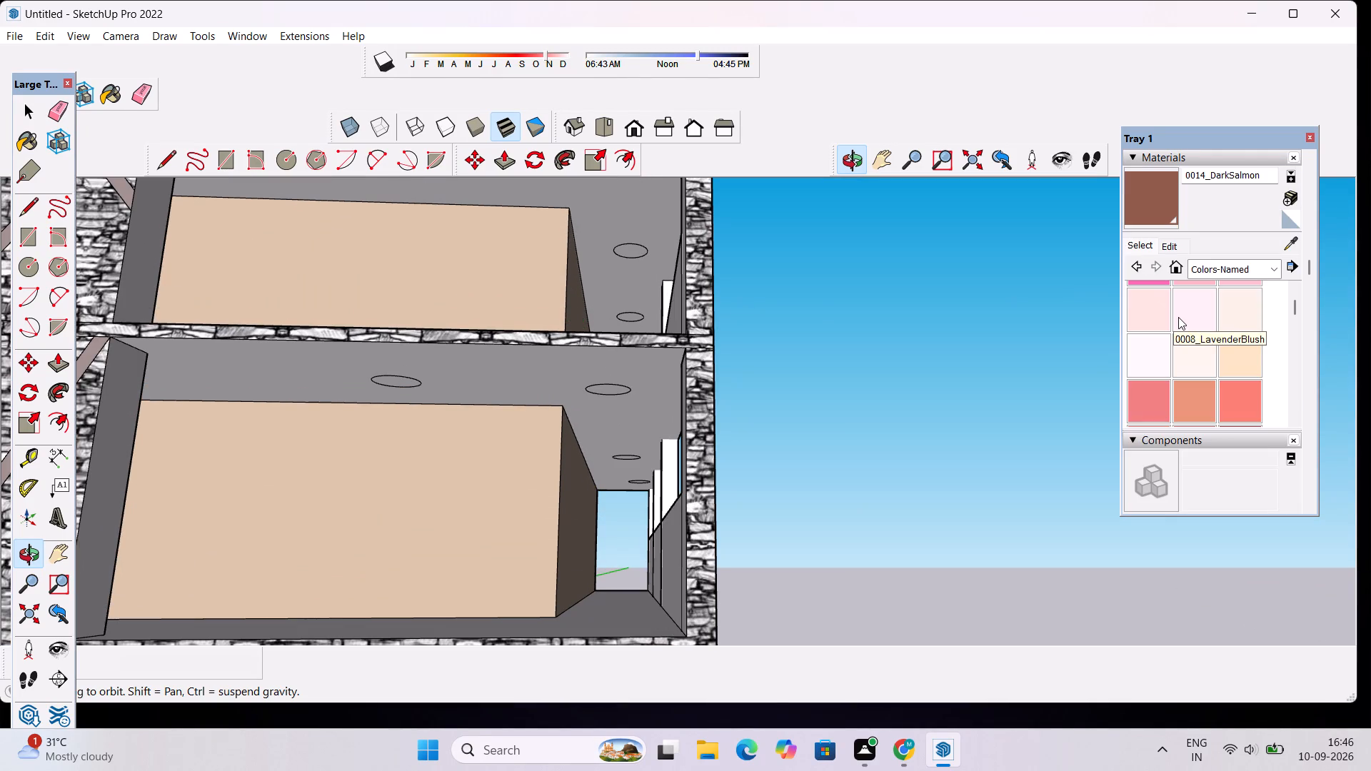
scroll(1177, 338, down, 1)
scroll(1177, 338, up, 1)
scroll(1177, 338, down, 3)
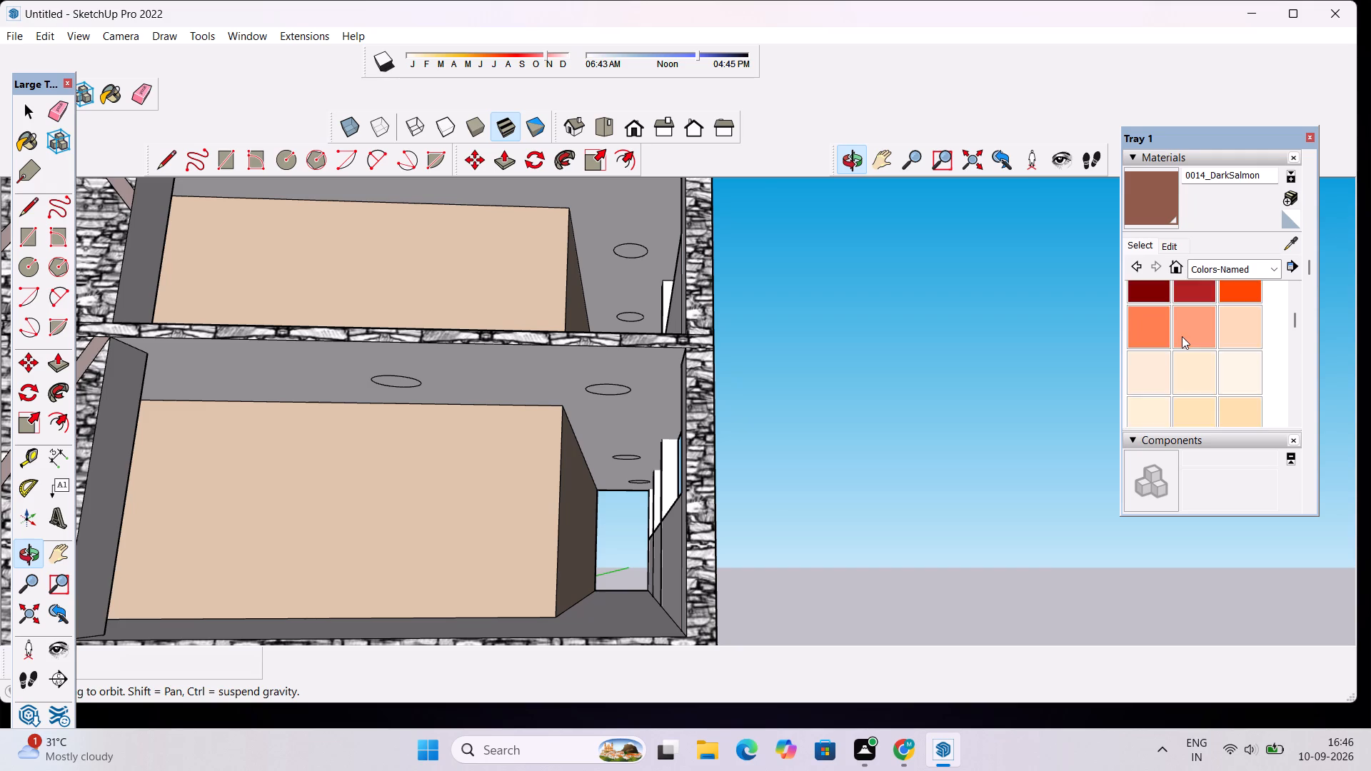
scroll(1182, 336, down, 12)
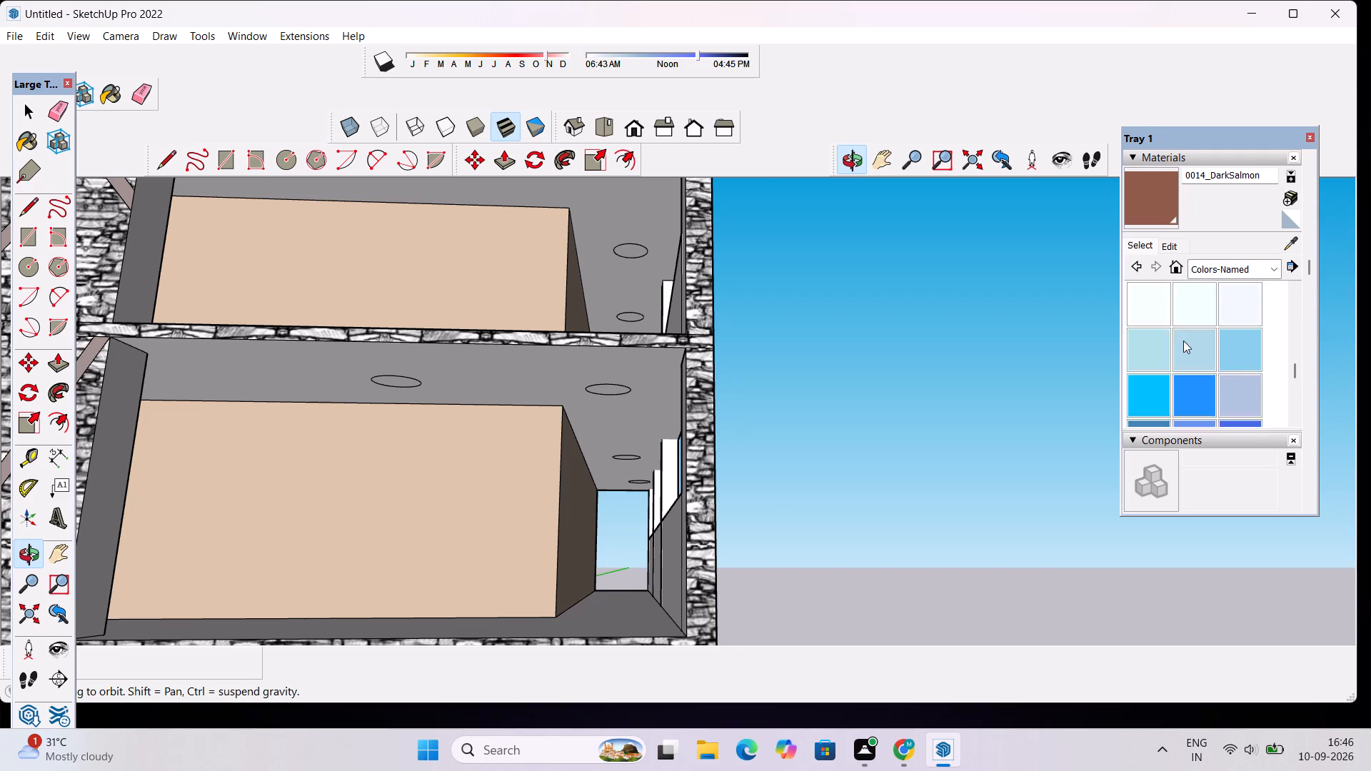
scroll(1183, 341, down, 4)
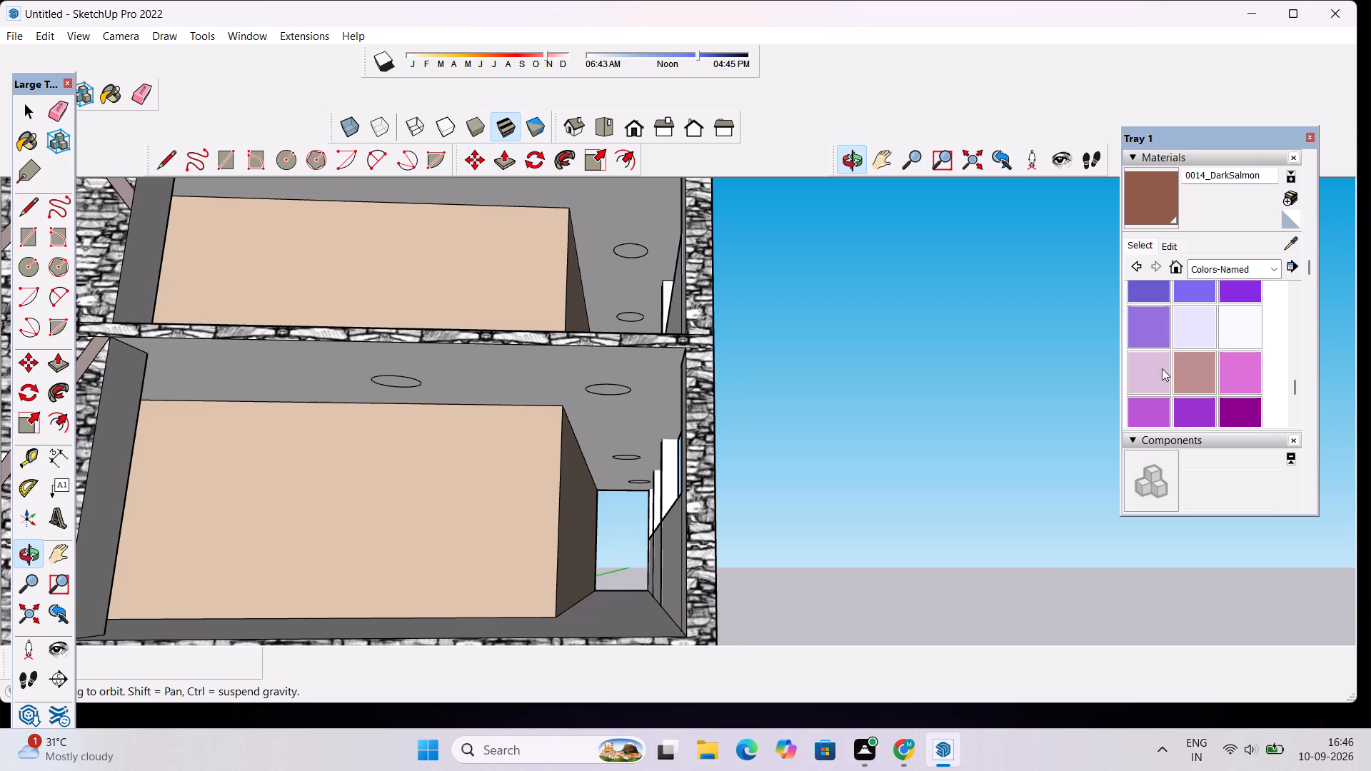
click(1161, 369)
click(623, 218)
scroll(637, 233, down, 7)
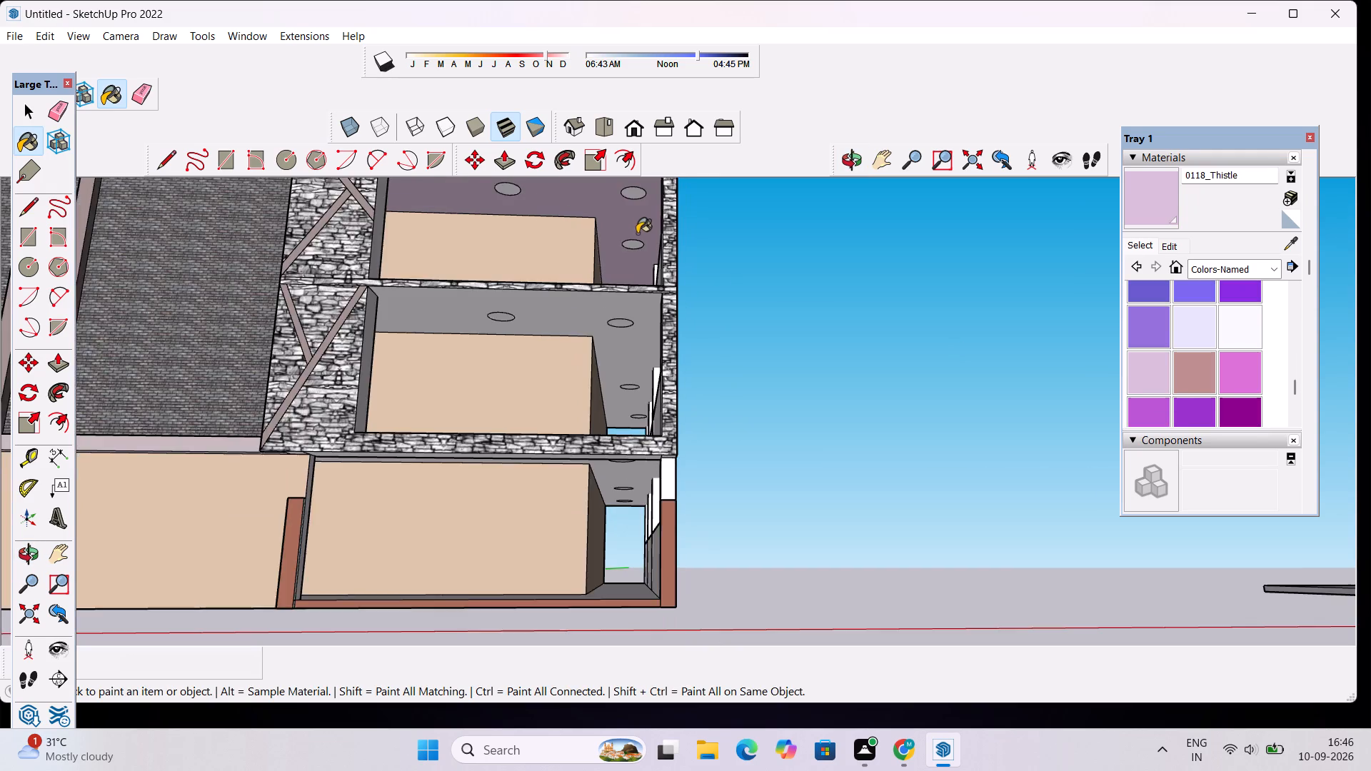
scroll(637, 233, down, 3)
click(611, 283)
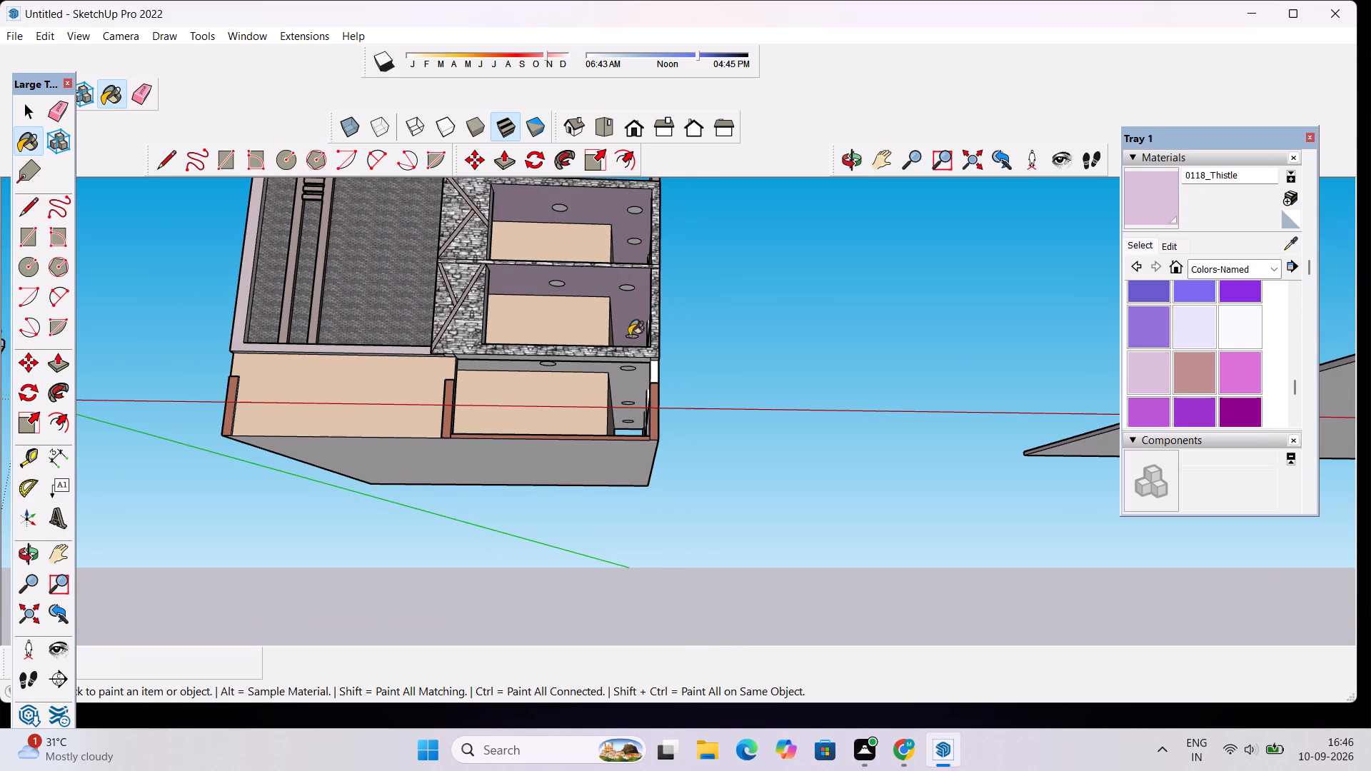
click(633, 388)
Examine the painted ceilings and the facade from below, from the side corner and from the front.
scroll(633, 383, down, 6)
scroll(600, 249, up, 4)
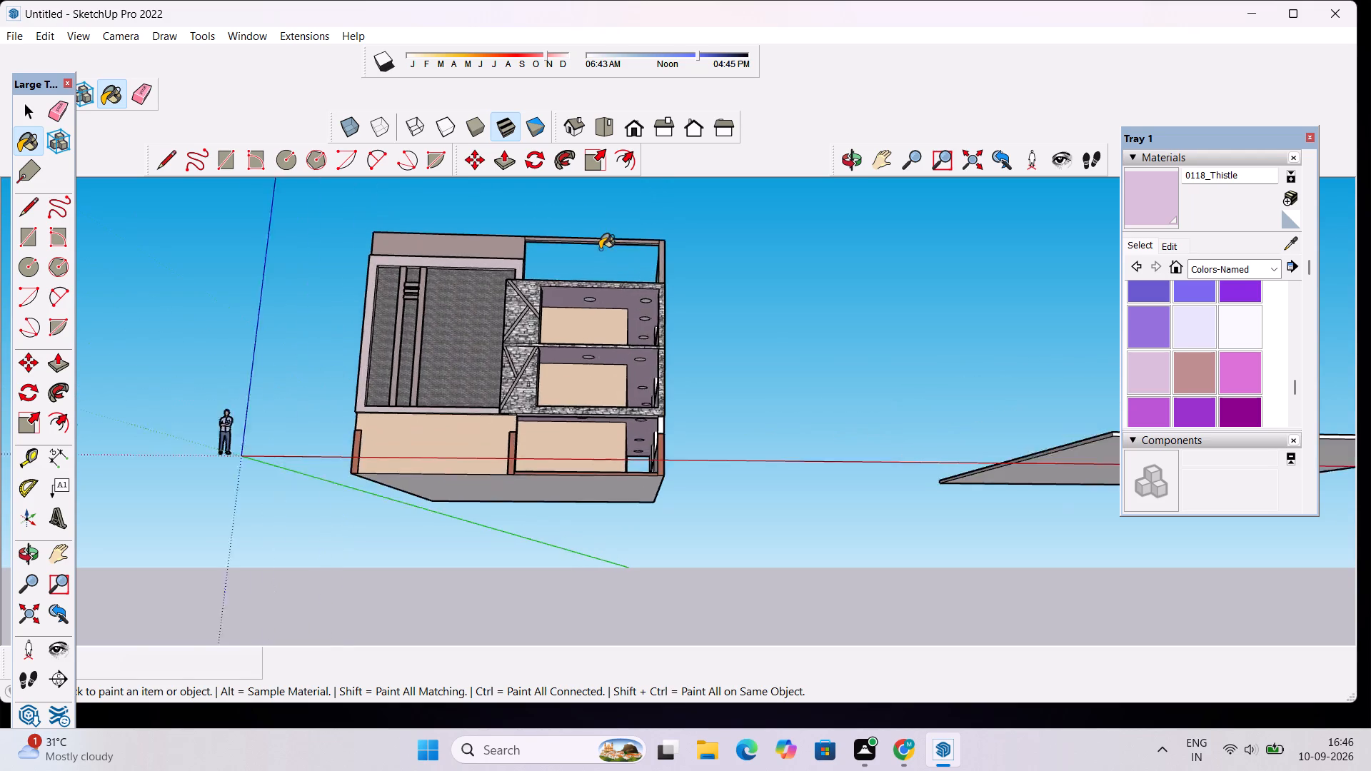
scroll(600, 249, up, 7)
click(858, 159)
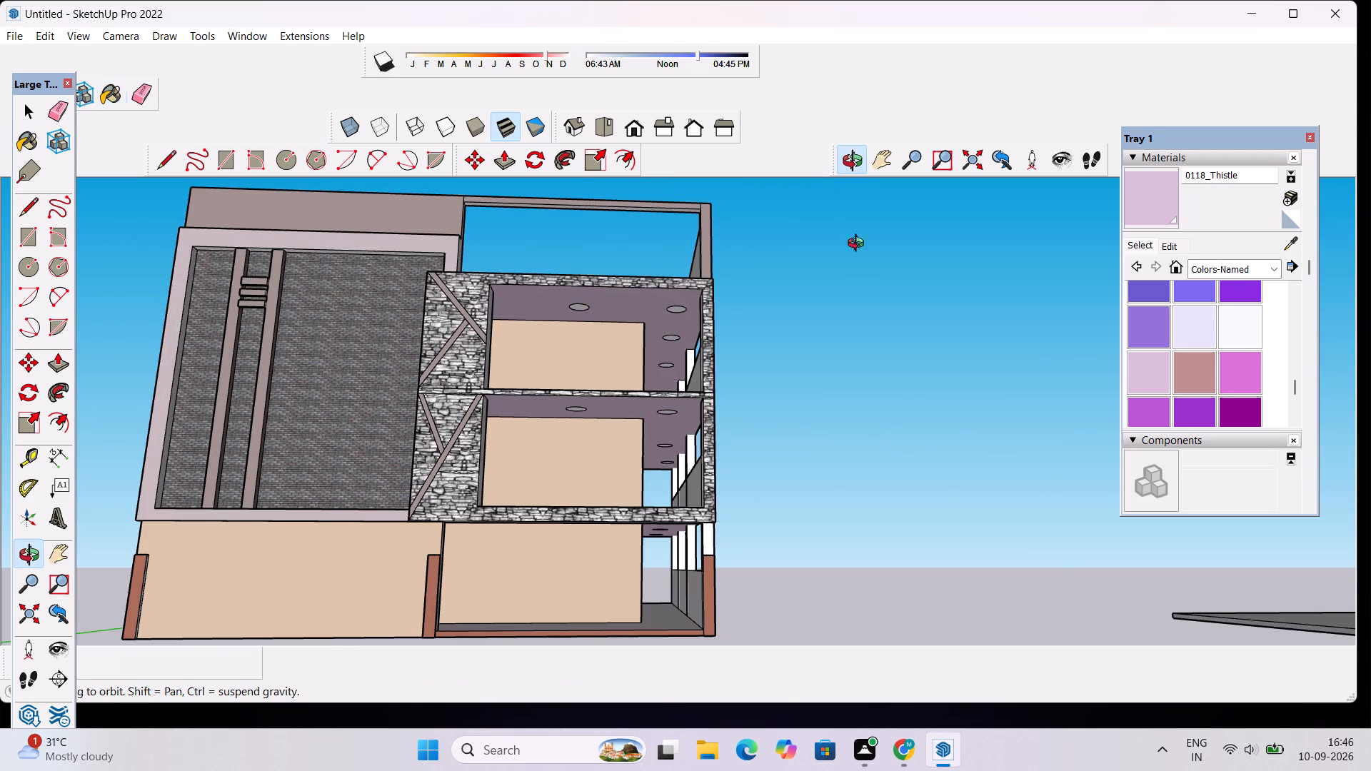
drag(863, 271, 631, 391)
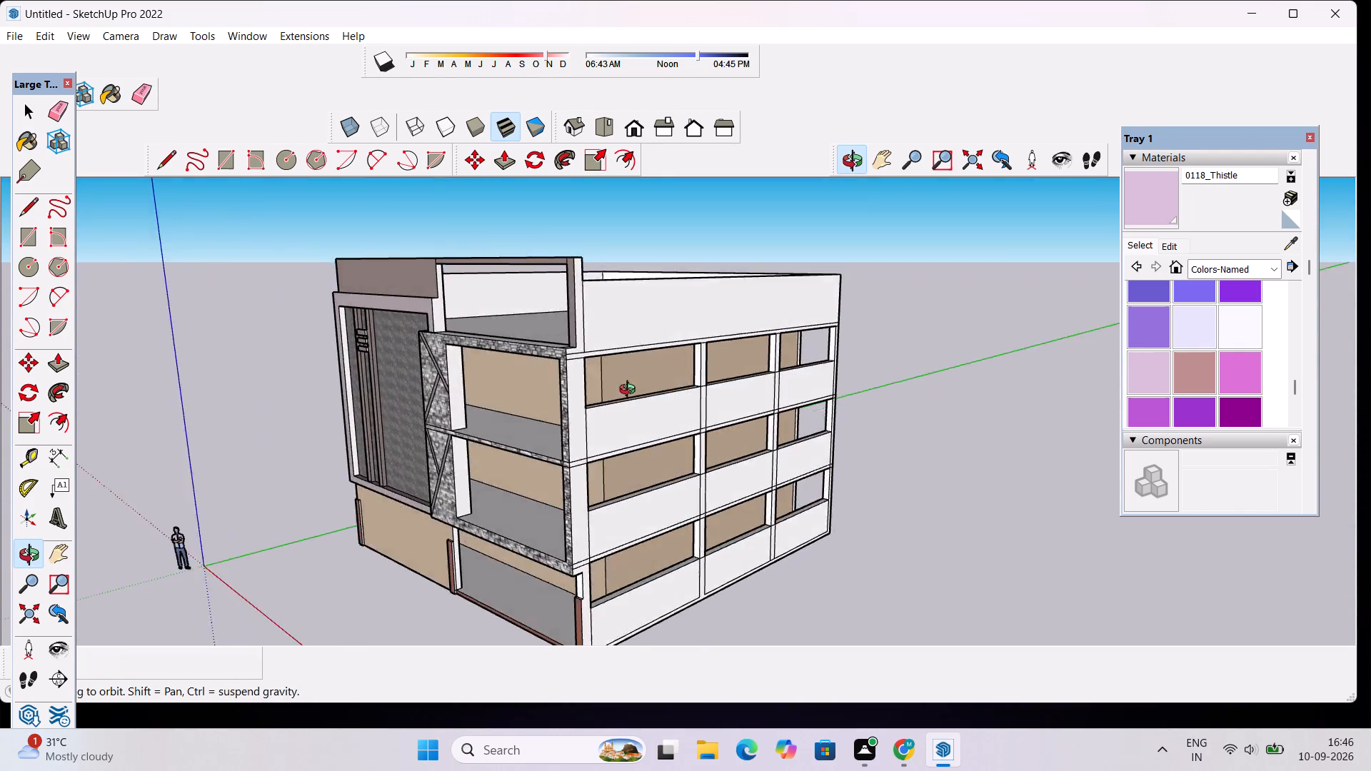
drag(631, 391, 866, 348)
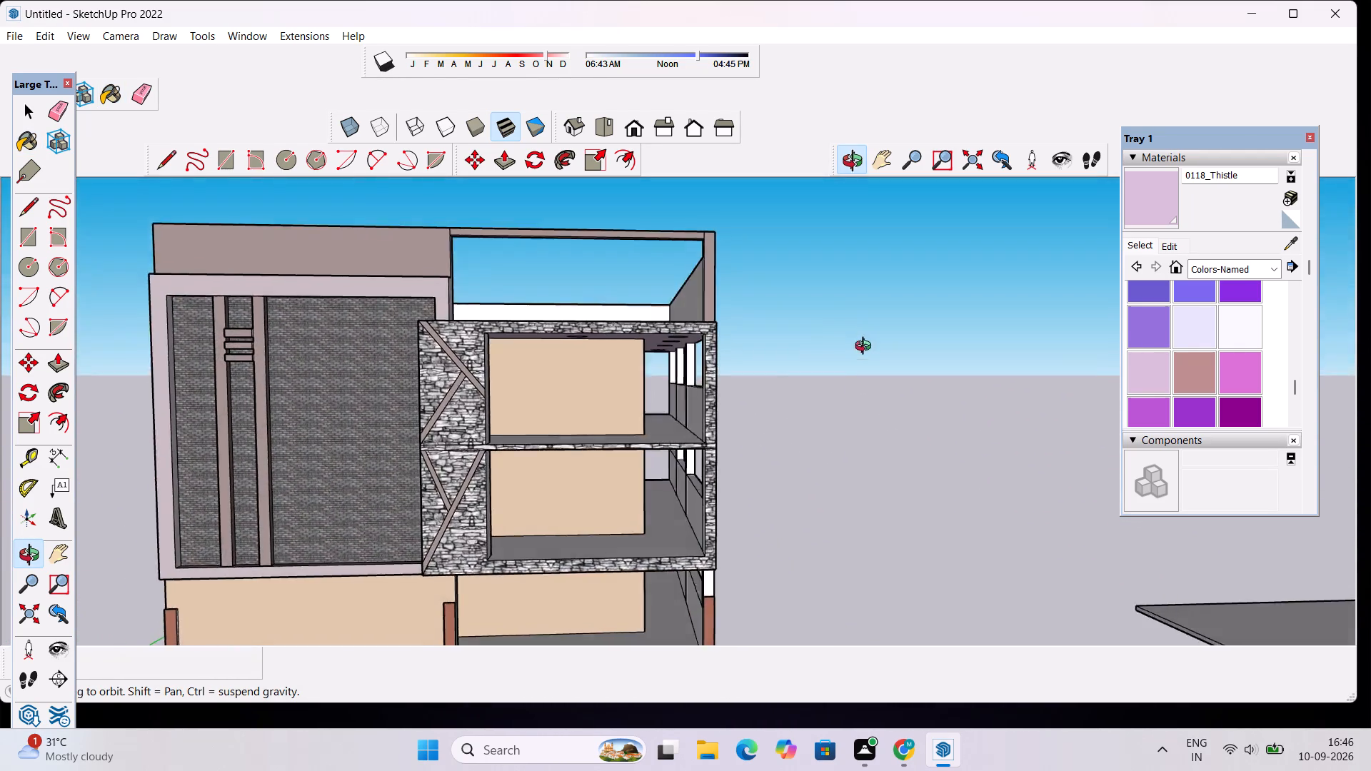
drag(866, 348, 860, 260)
scroll(656, 418, down, 5)
scroll(644, 447, up, 7)
drag(651, 490, 637, 403)
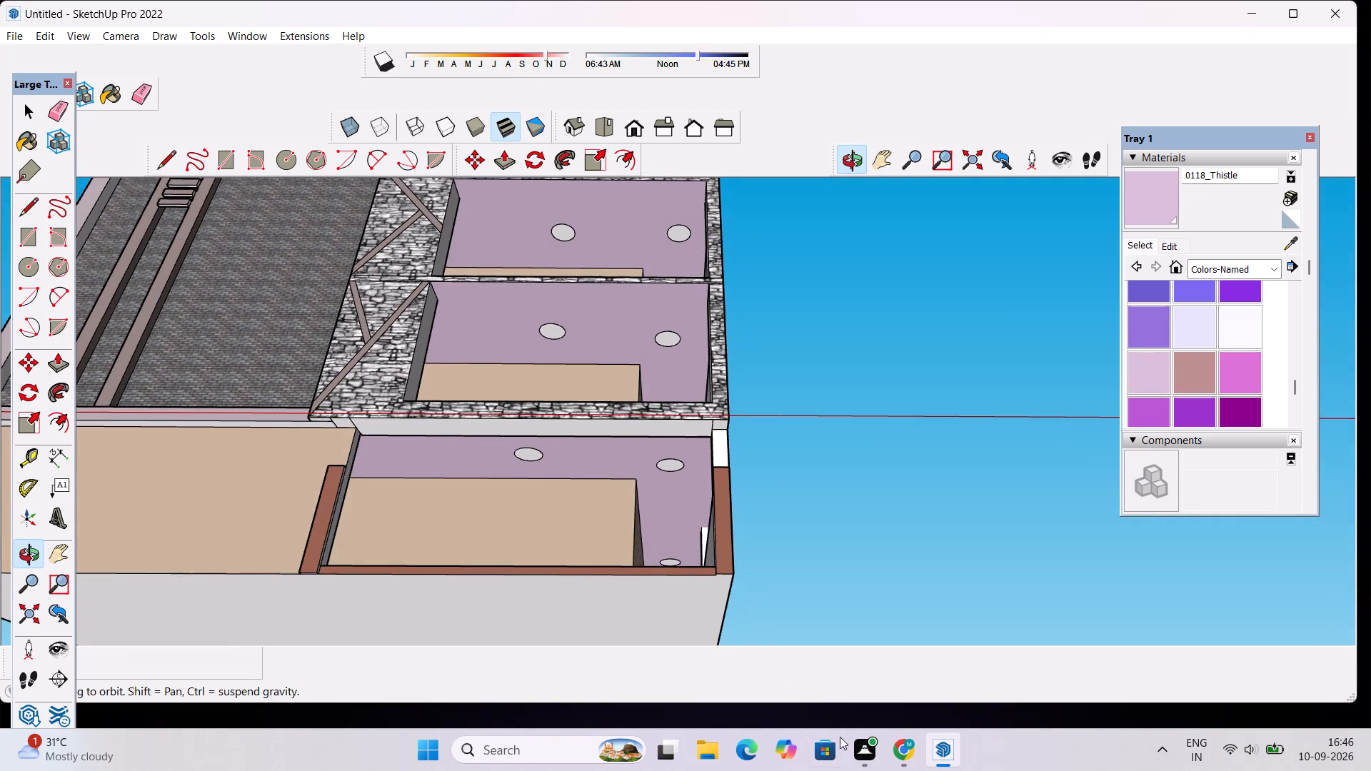
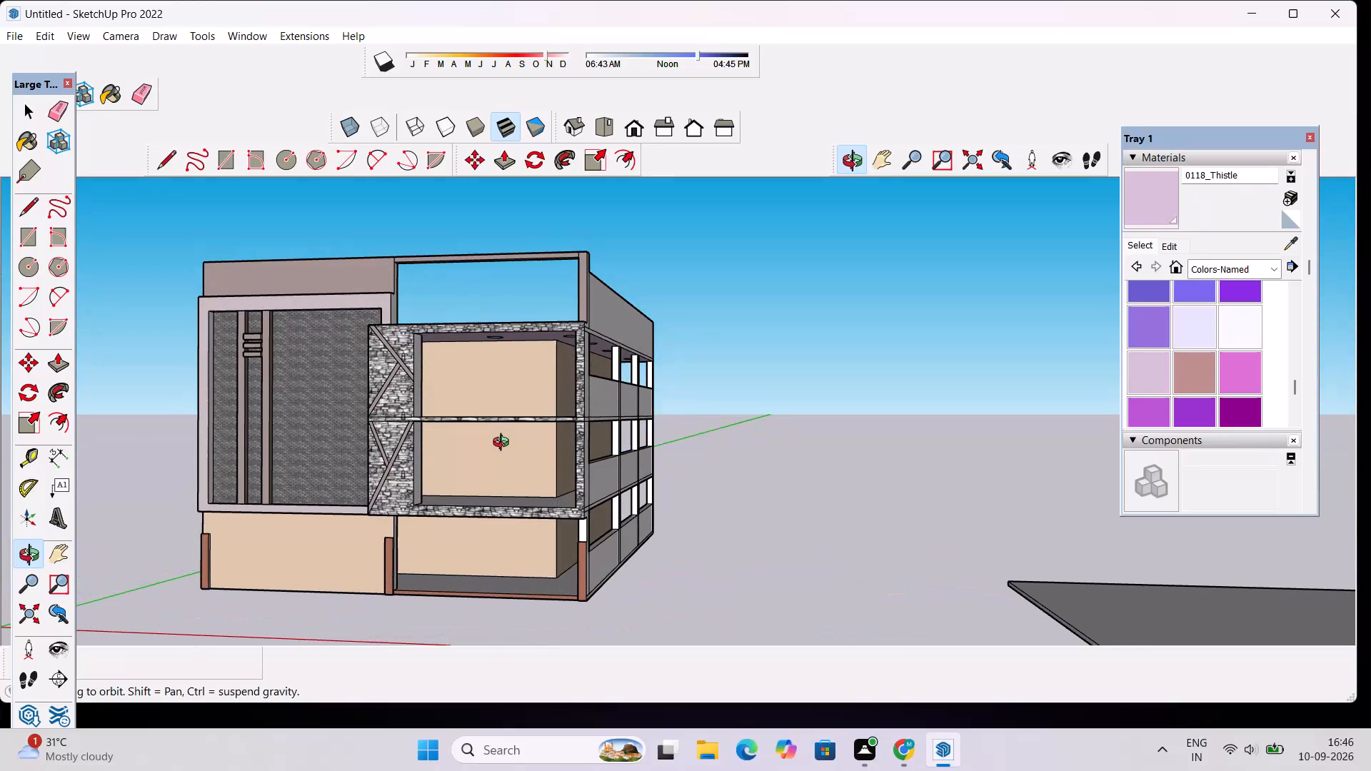
Examine the facade, the Thistle ceilings and the stone-framed open bays from the front, the side corner and below.
drag(496, 400, 704, 388)
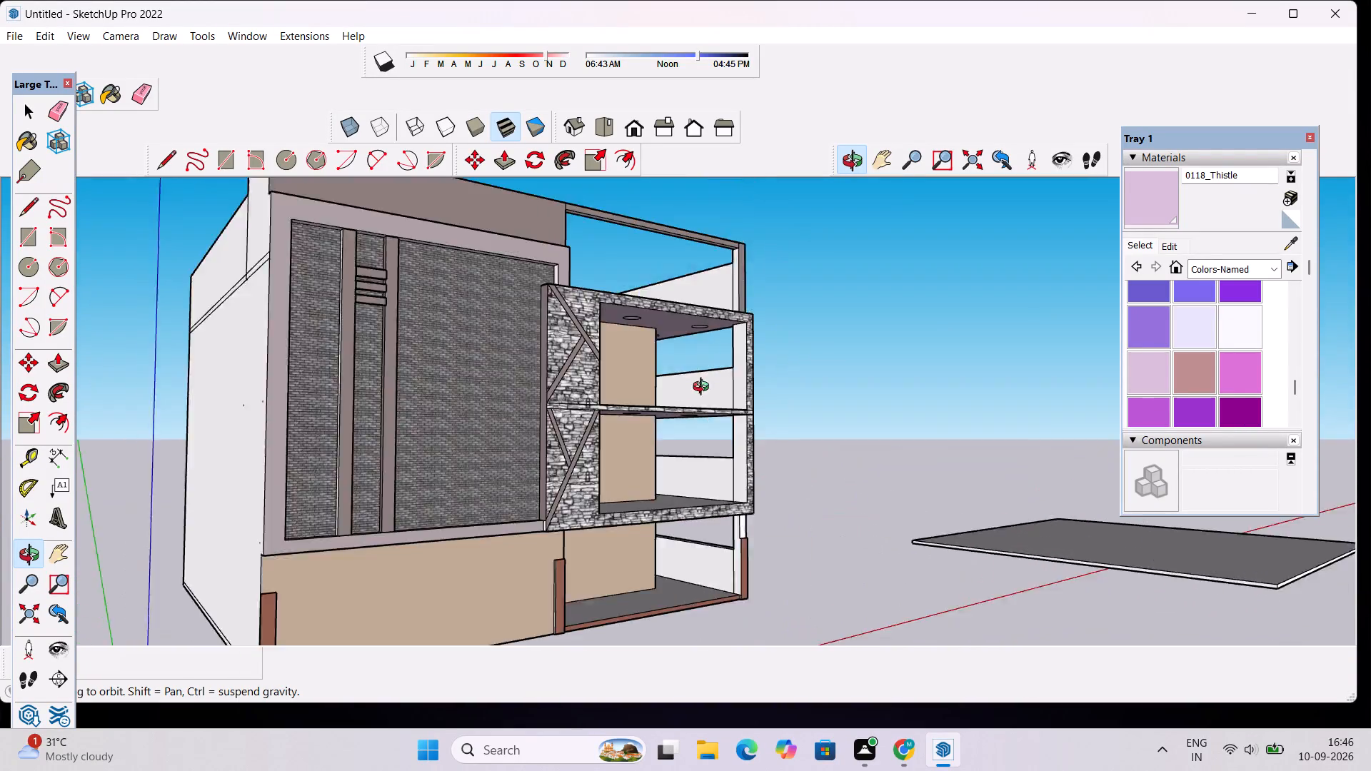
drag(704, 388, 368, 382)
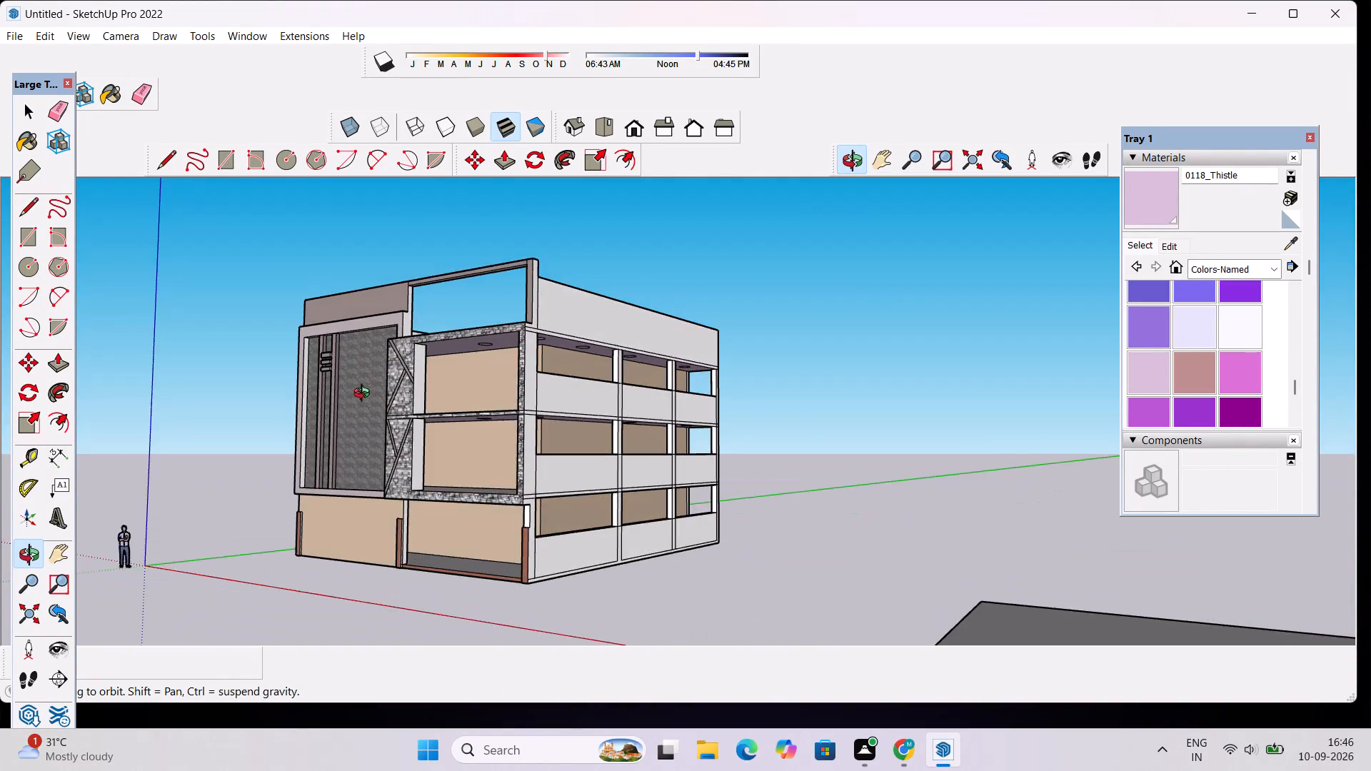
scroll(367, 398, up, 5)
scroll(423, 461, up, 5)
drag(518, 453, 385, 341)
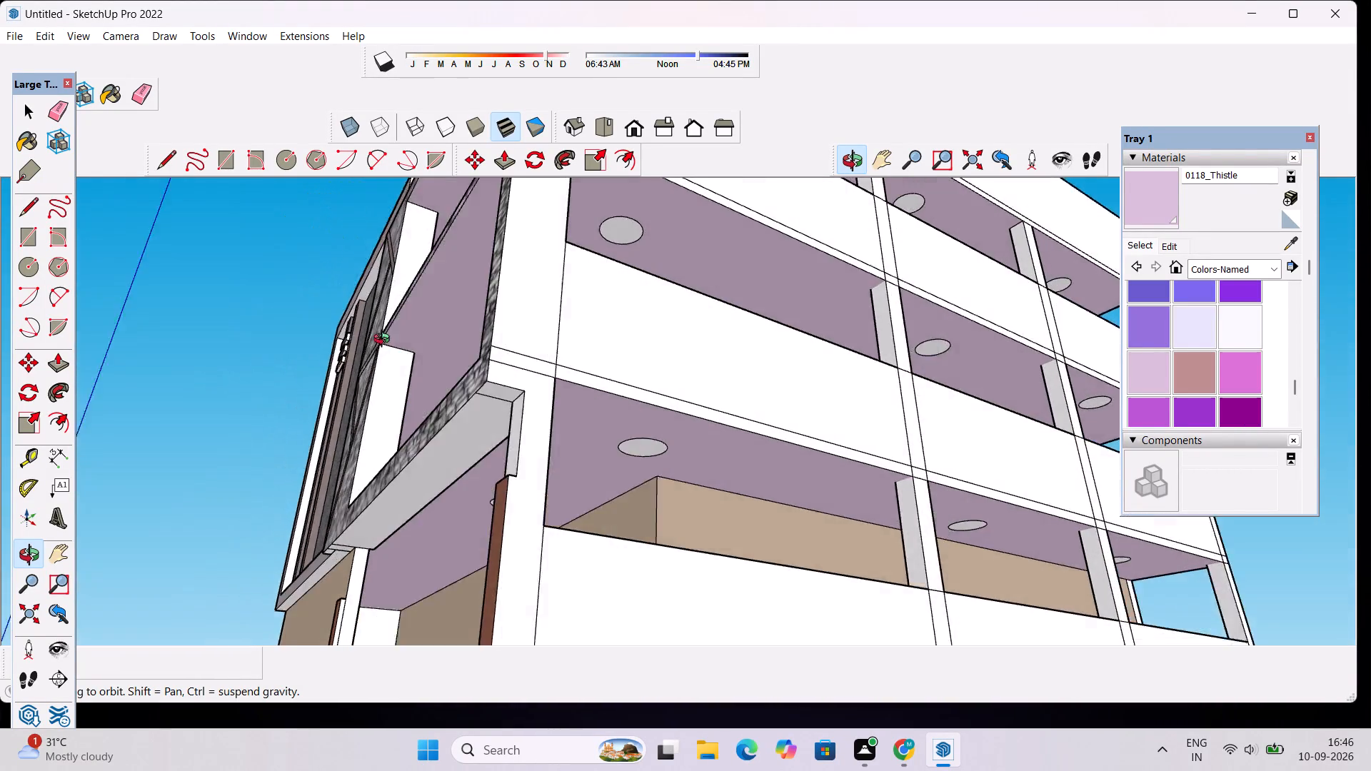
drag(385, 341, 486, 366)
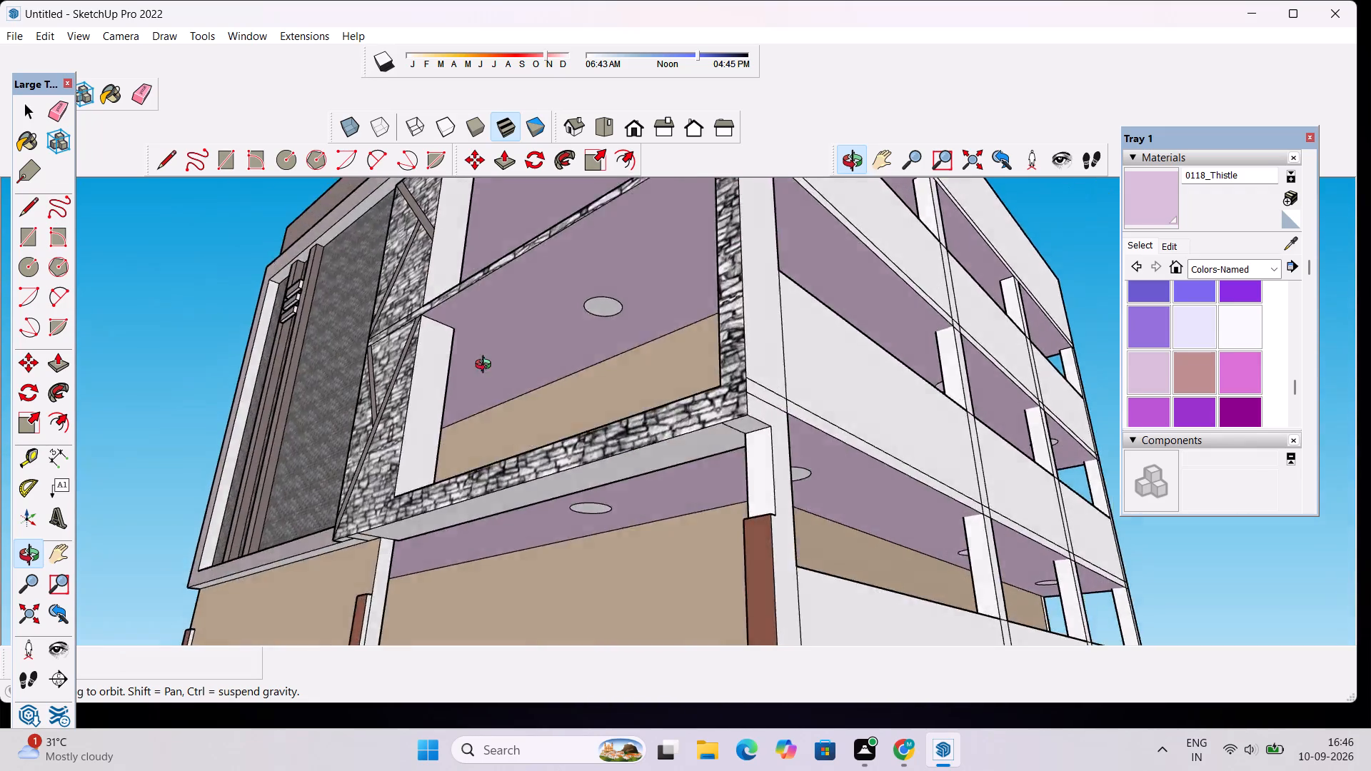
drag(486, 366, 593, 354)
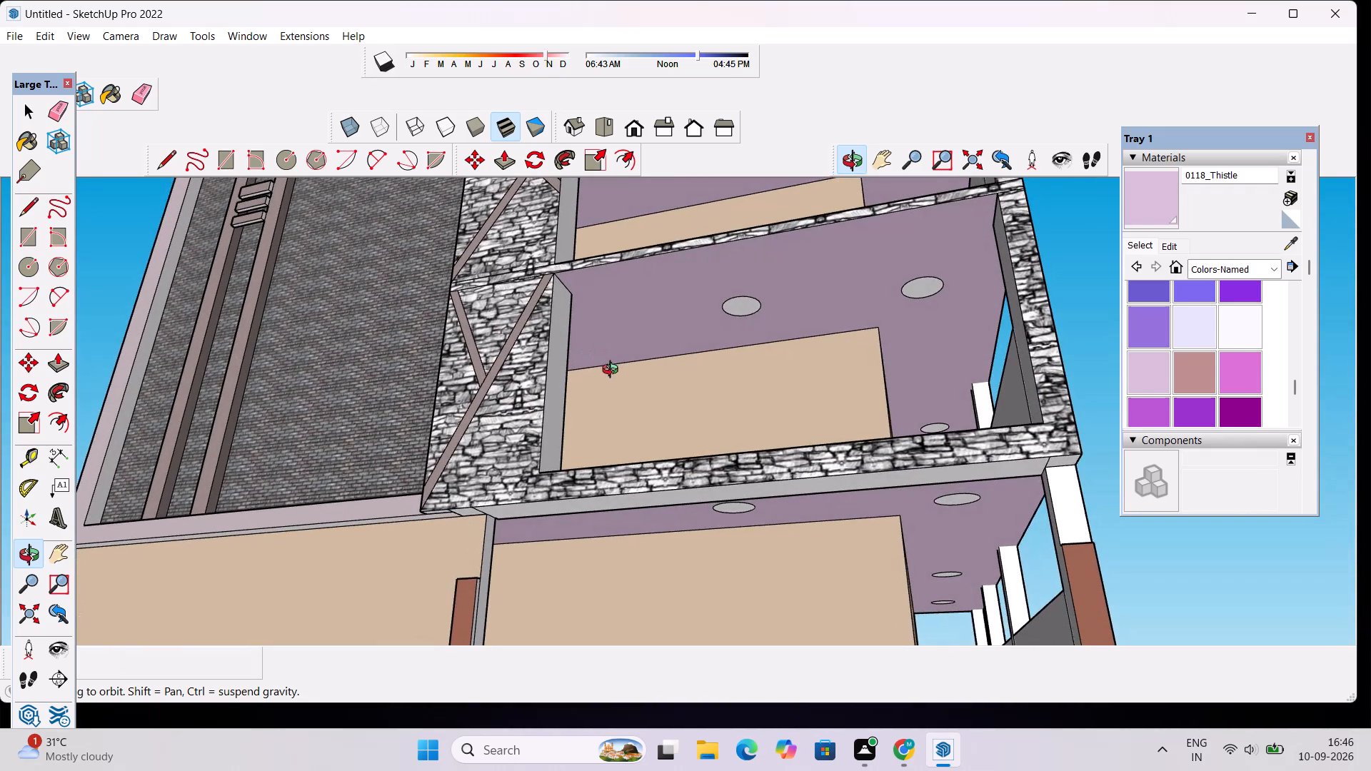
scroll(562, 363, down, 6)
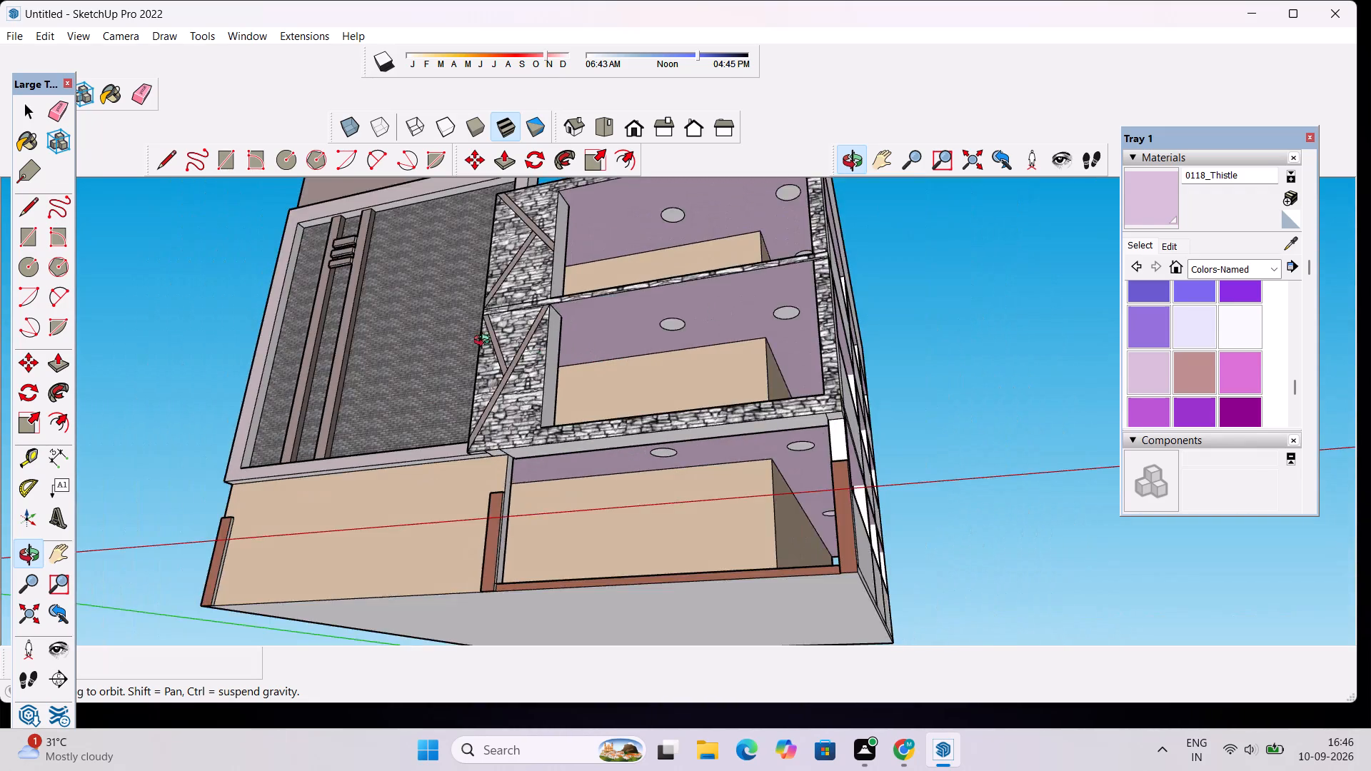
drag(480, 342, 450, 482)
scroll(466, 433, up, 10)
scroll(491, 346, up, 5)
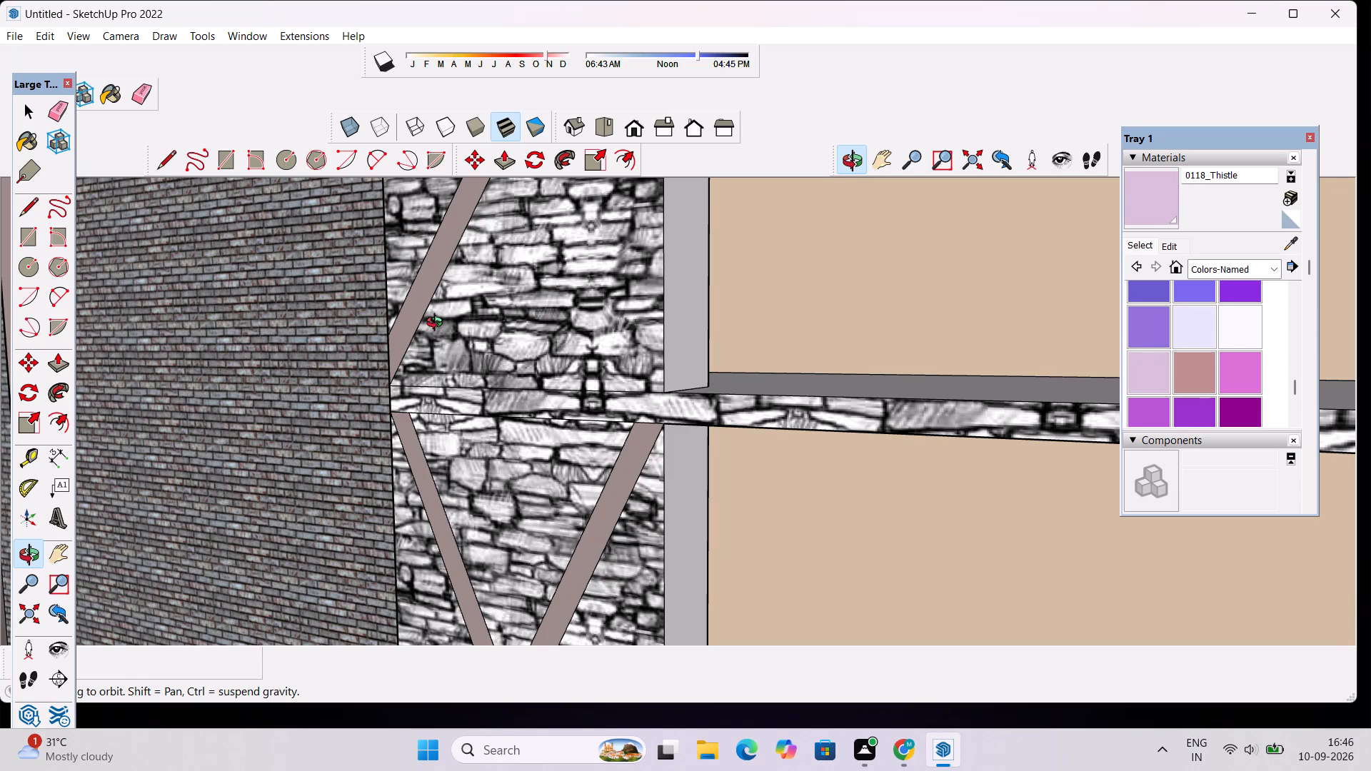
scroll(438, 324, down, 20)
scroll(438, 324, down, 2)
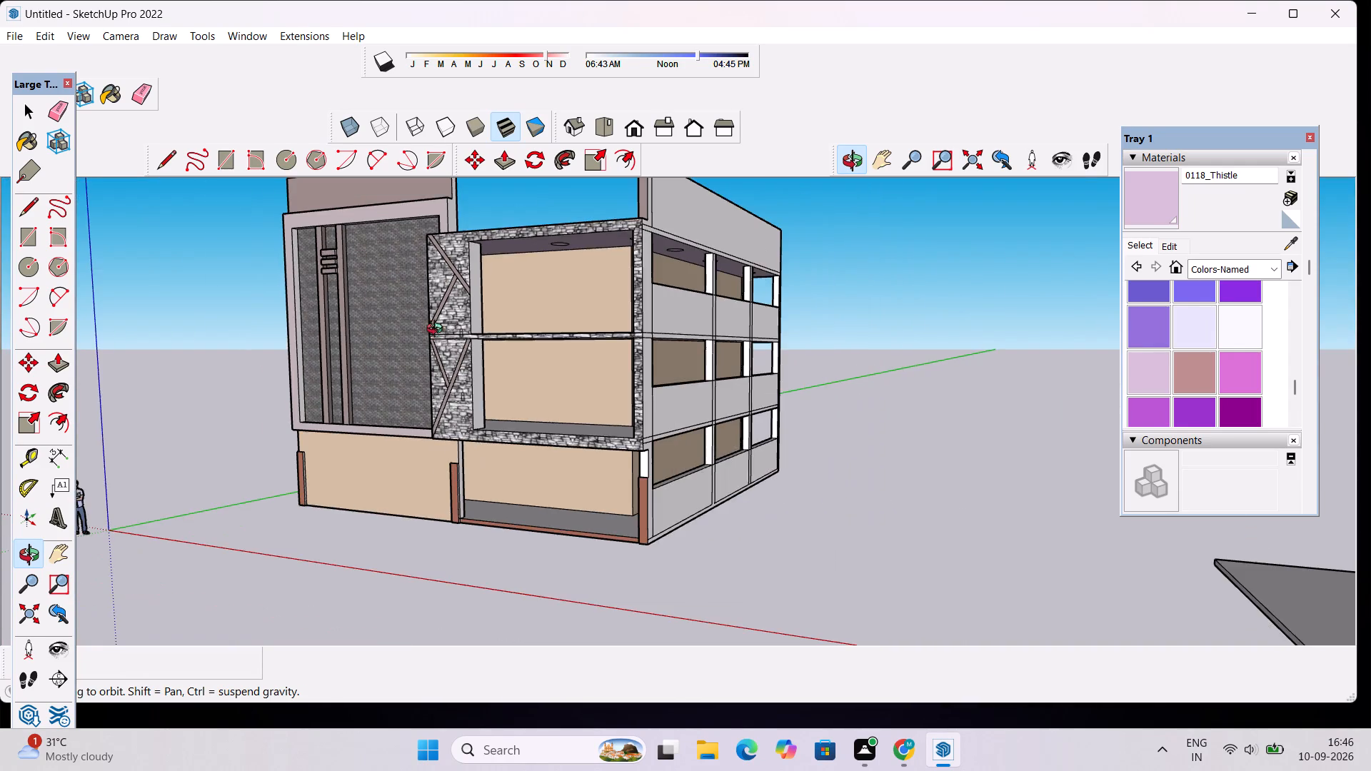
scroll(436, 338, up, 3)
drag(436, 339, 496, 339)
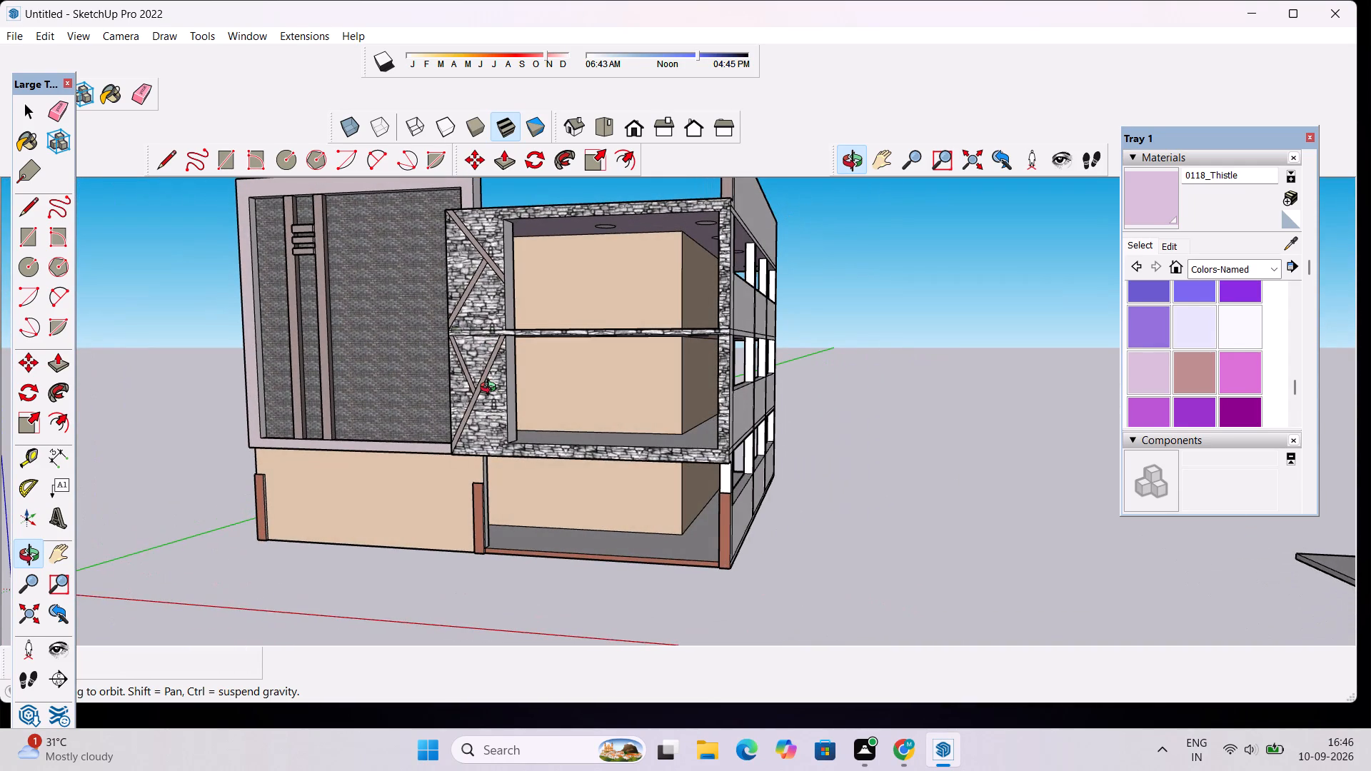
scroll(493, 389, up, 6)
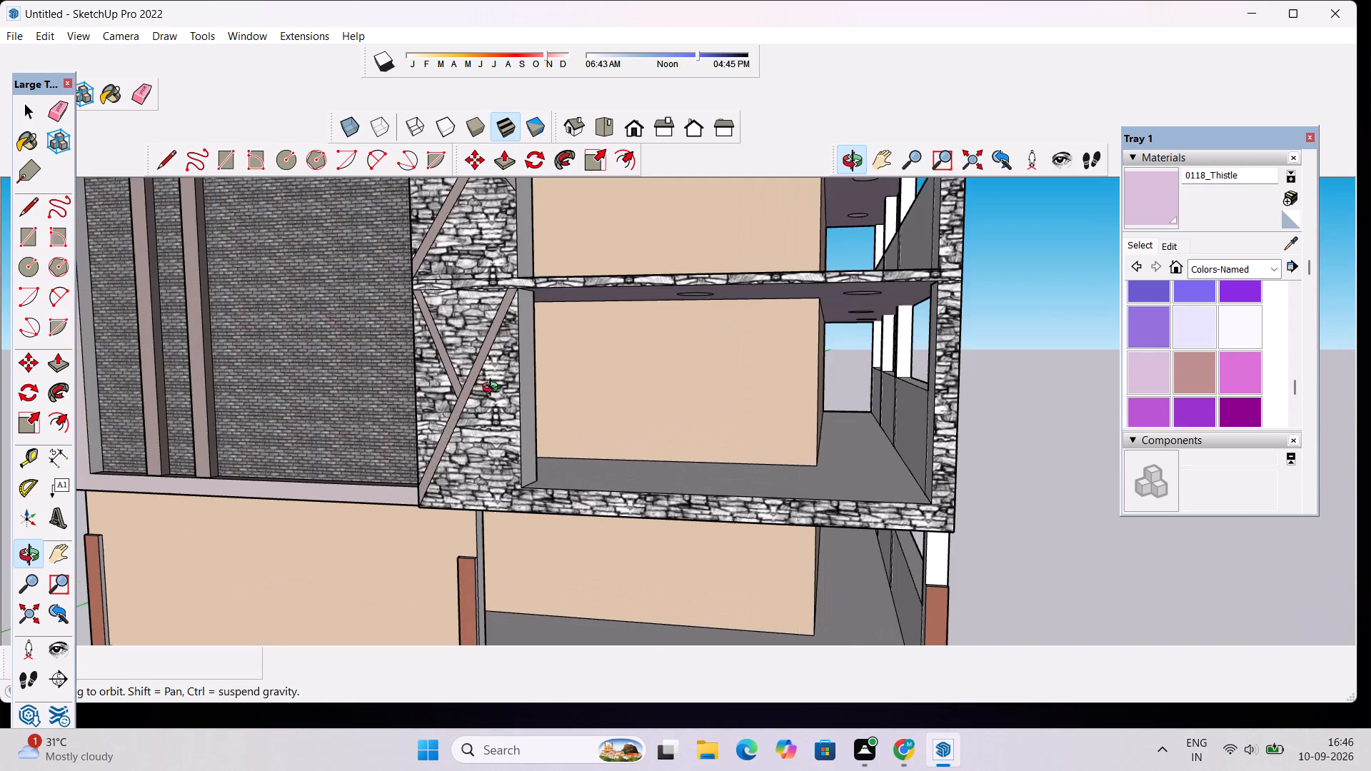
scroll(493, 389, down, 2)
scroll(423, 356, down, 8)
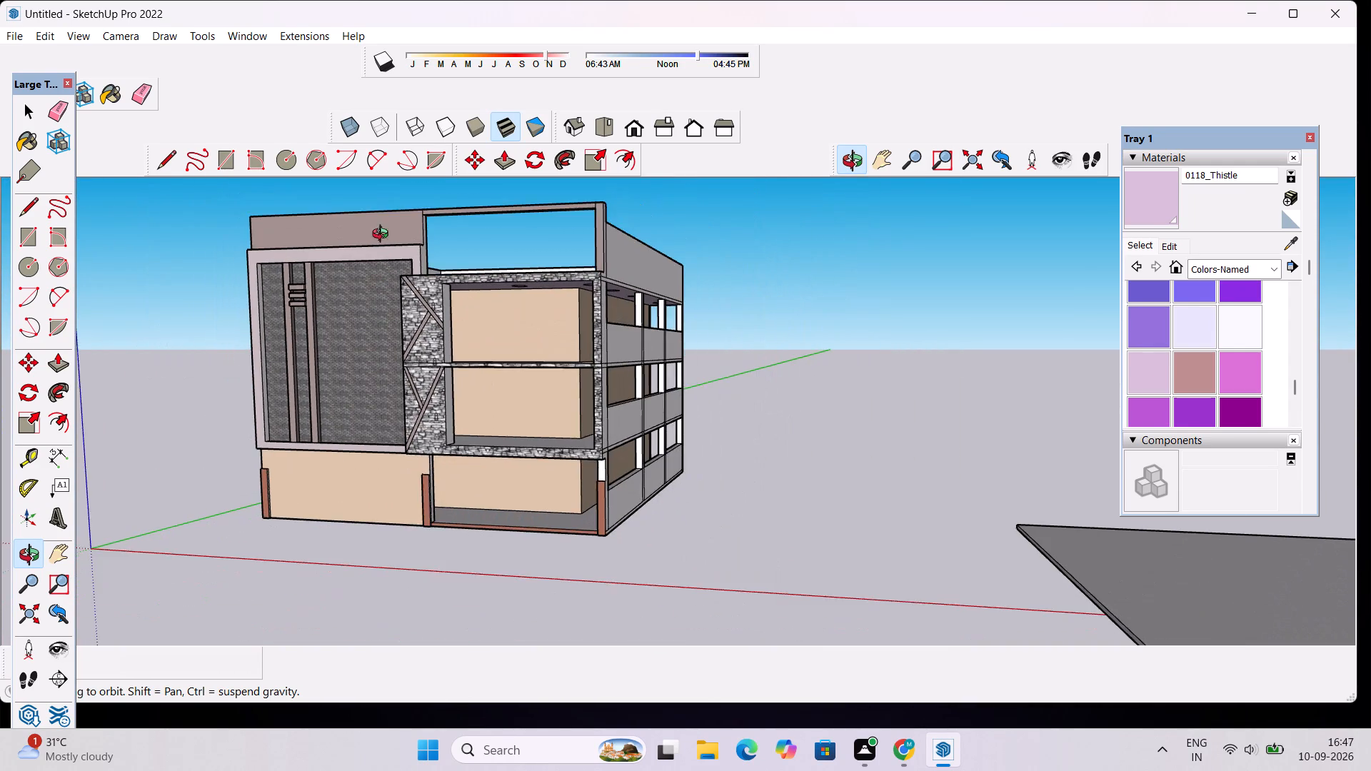
scroll(386, 201, up, 9)
scroll(446, 261, down, 3)
Draw a line about 23' 8" long across the roof ledge above the stone frame, ending at the rooftop corner post.
drag(656, 321, 453, 331)
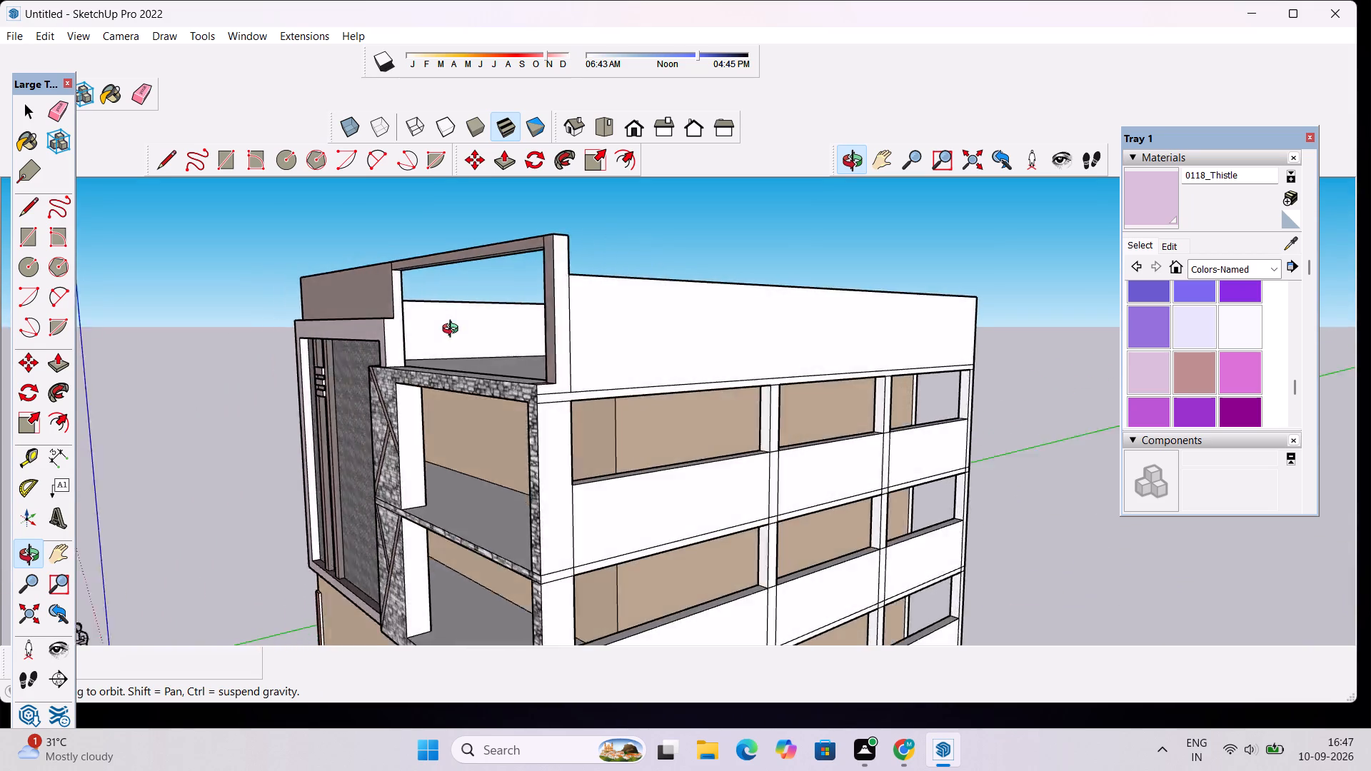
drag(453, 331, 649, 439)
scroll(753, 558, up, 4)
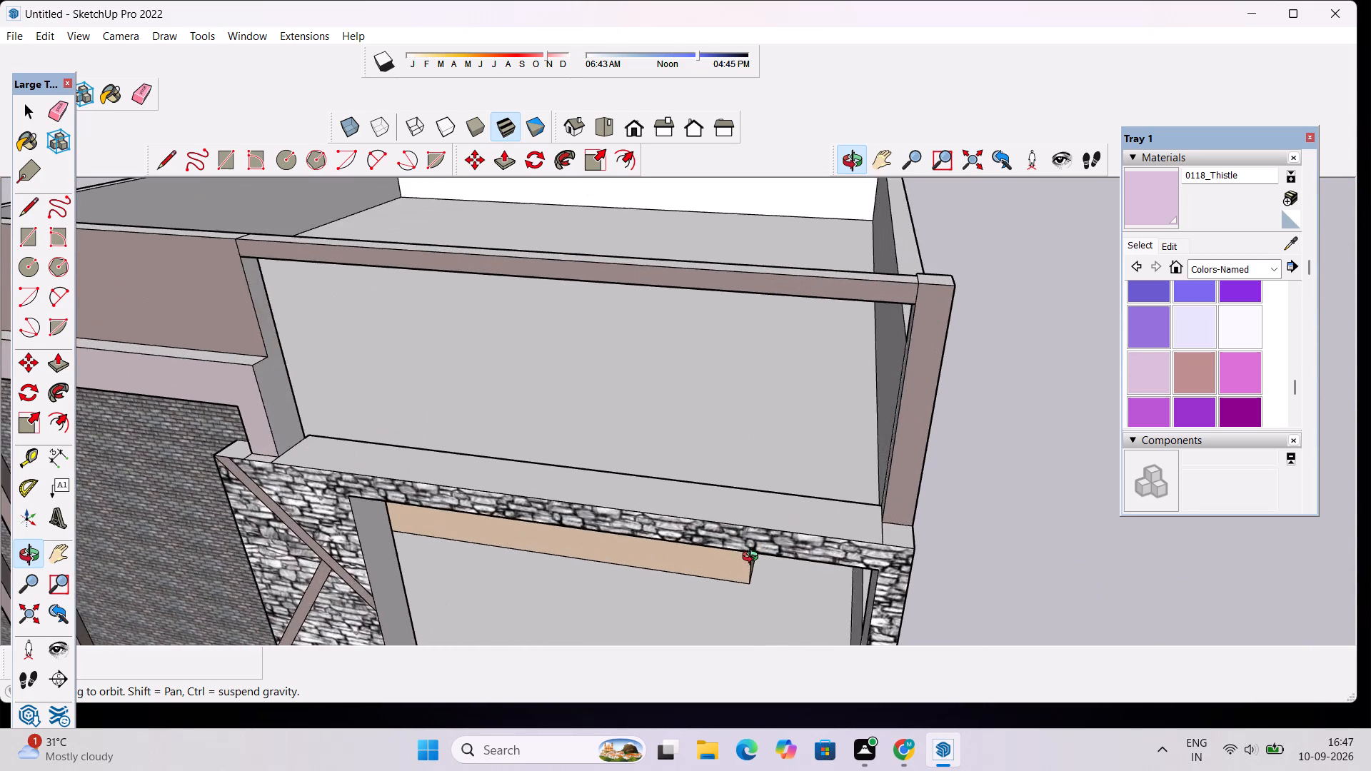
drag(867, 528, 687, 544)
scroll(659, 552, up, 4)
key(l)
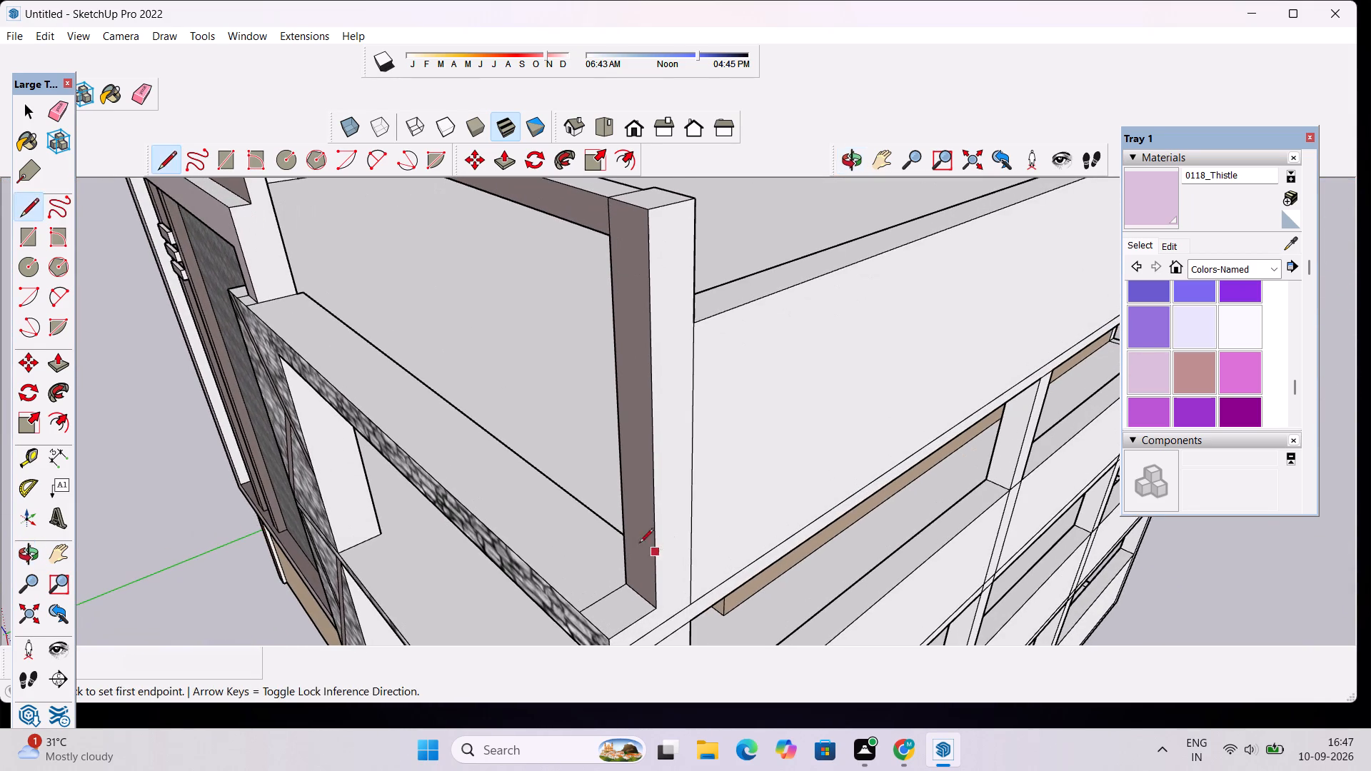
scroll(386, 407, up, 5)
scroll(307, 298, up, 2)
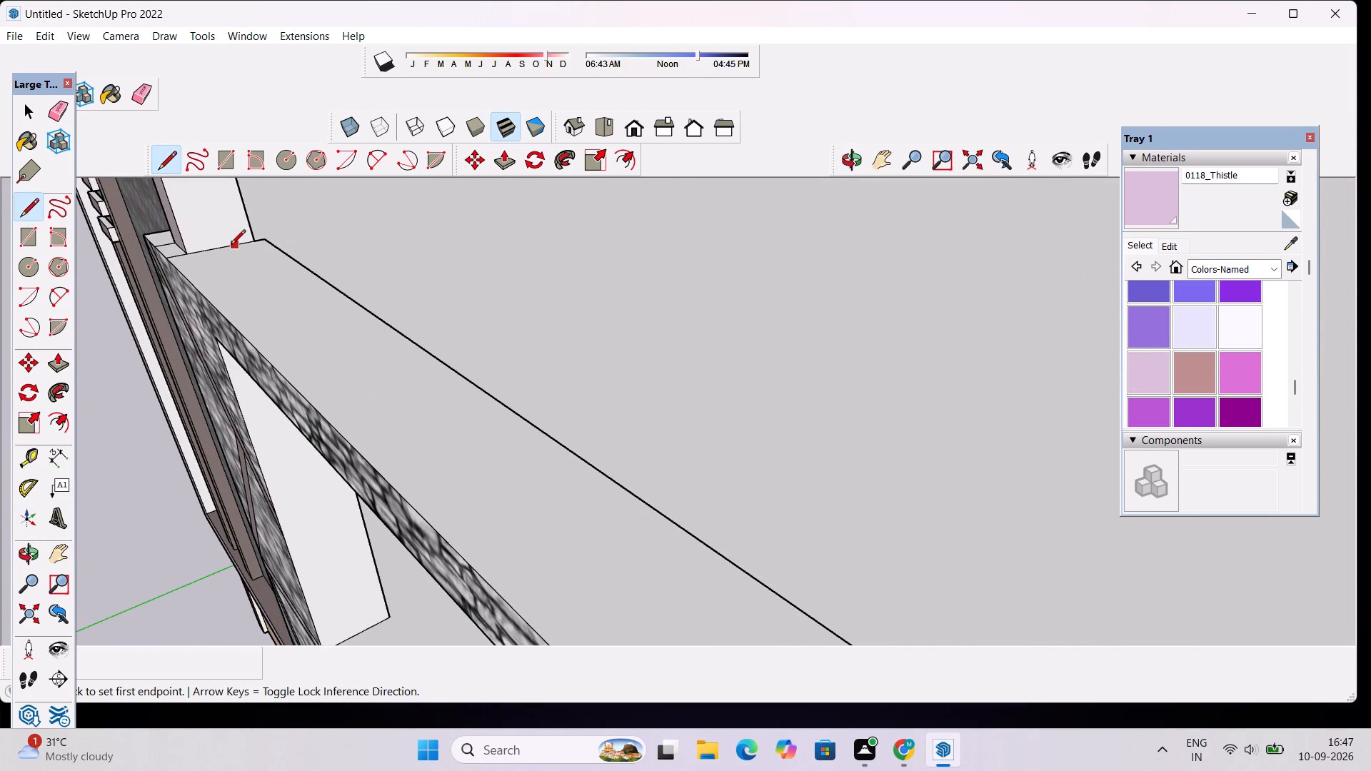
drag(224, 249, 309, 316)
scroll(311, 318, down, 5)
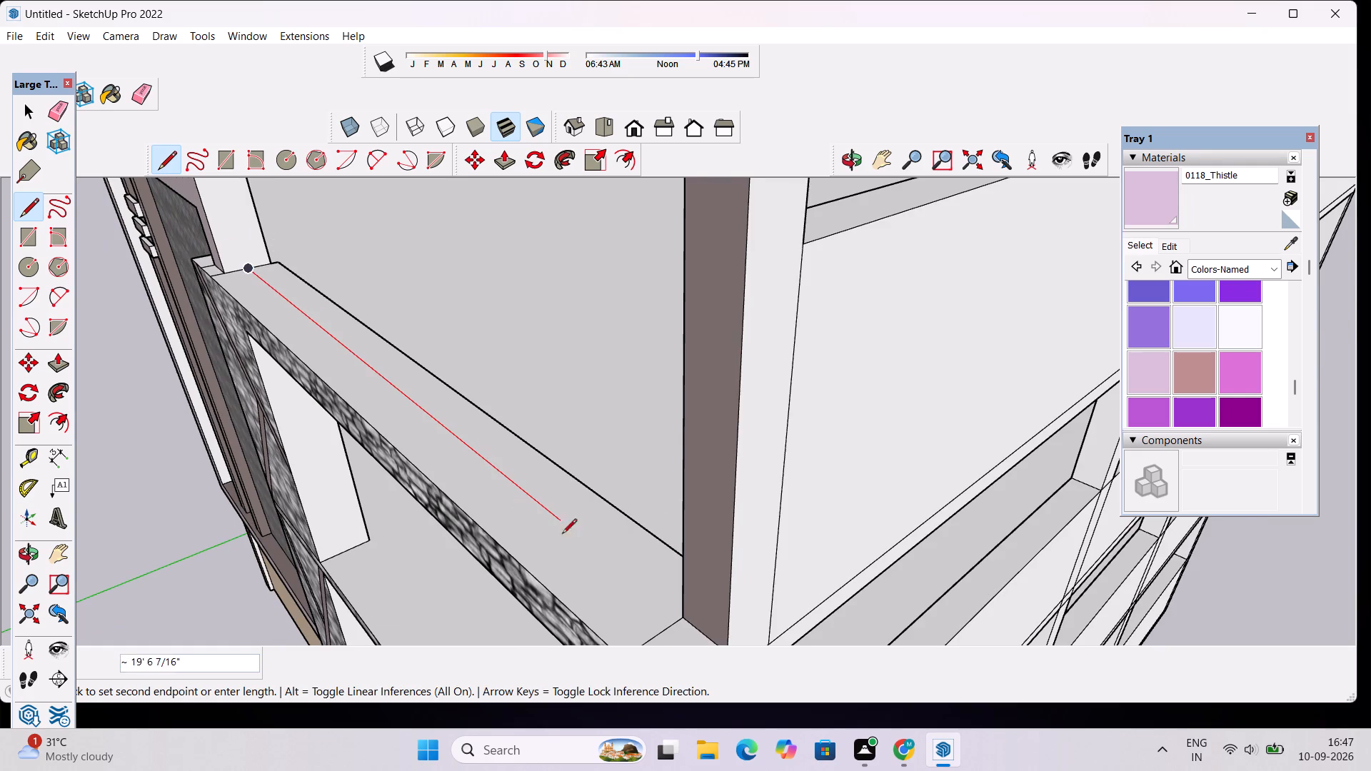
scroll(638, 565, up, 4)
scroll(653, 555, down, 6)
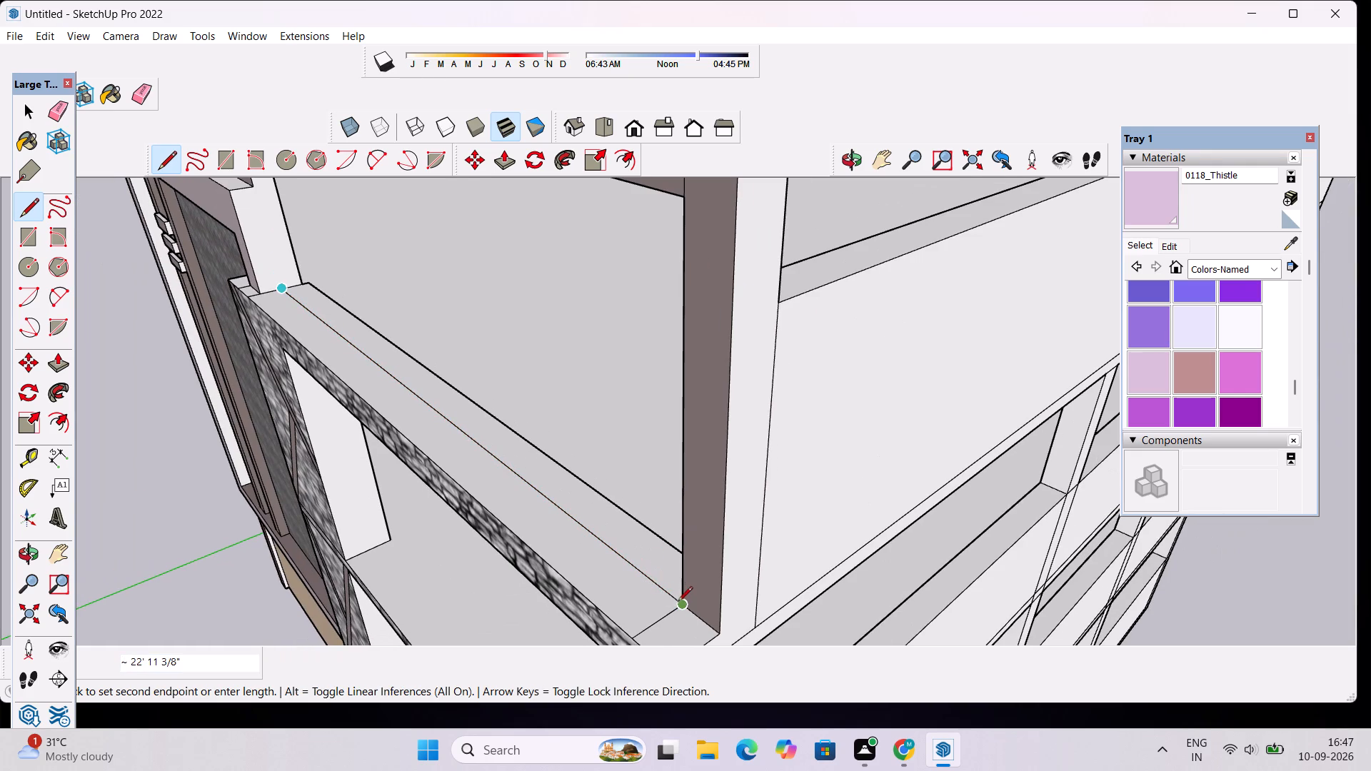
scroll(676, 607, up, 2)
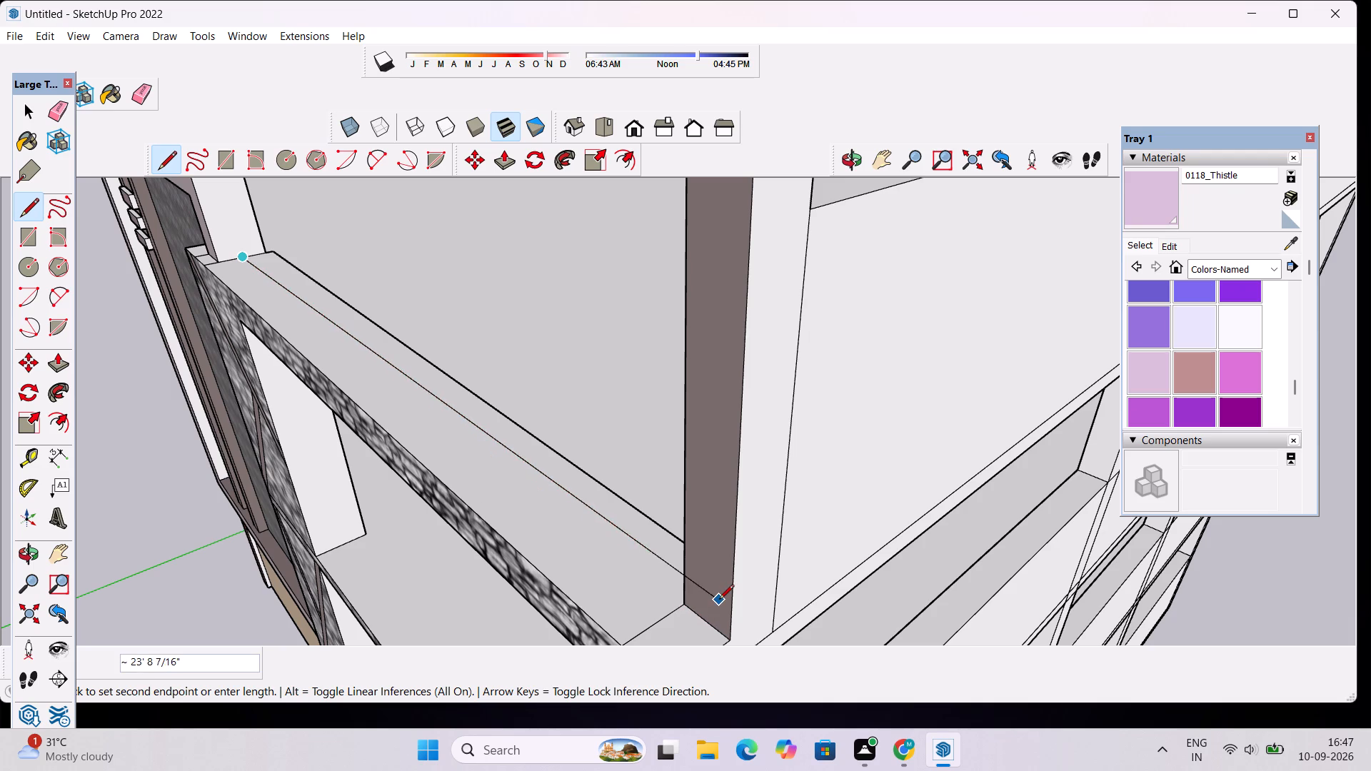
click(710, 635)
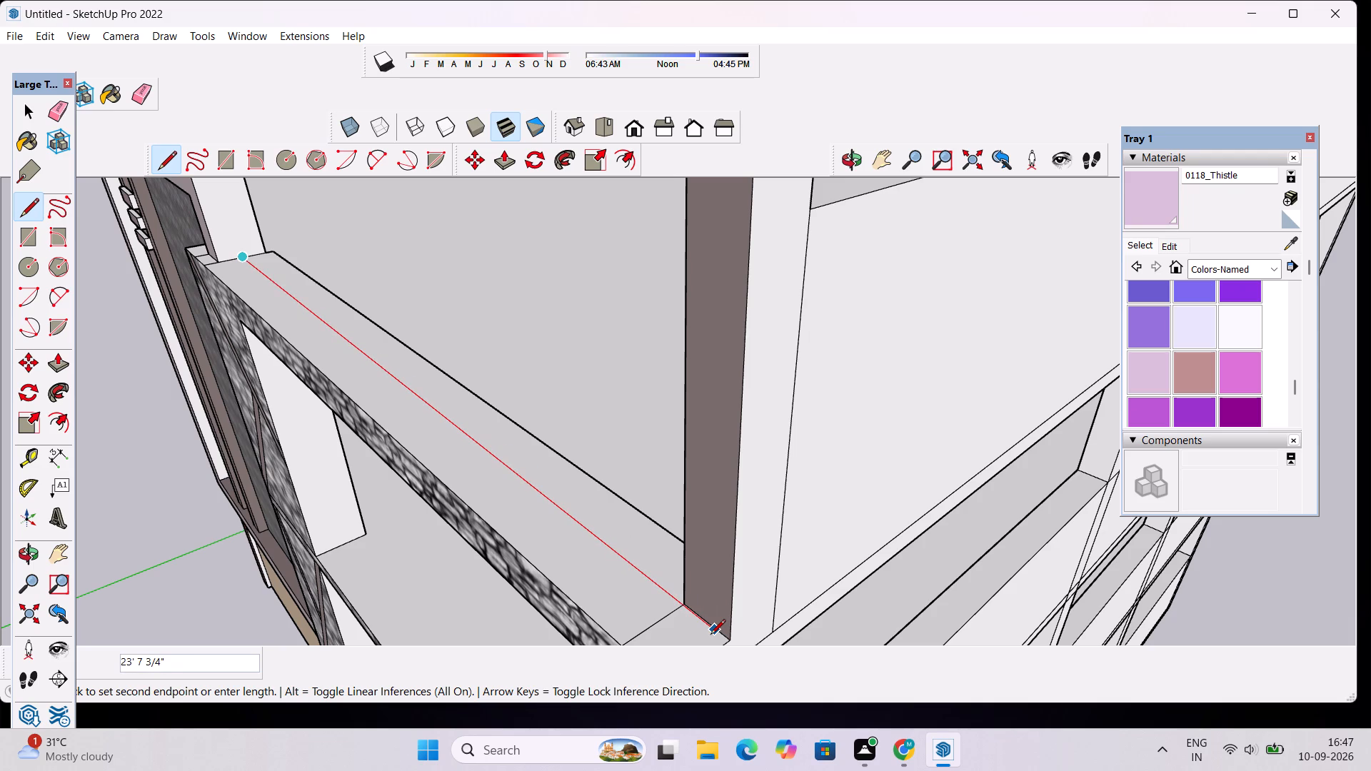
scroll(710, 635, up, 16)
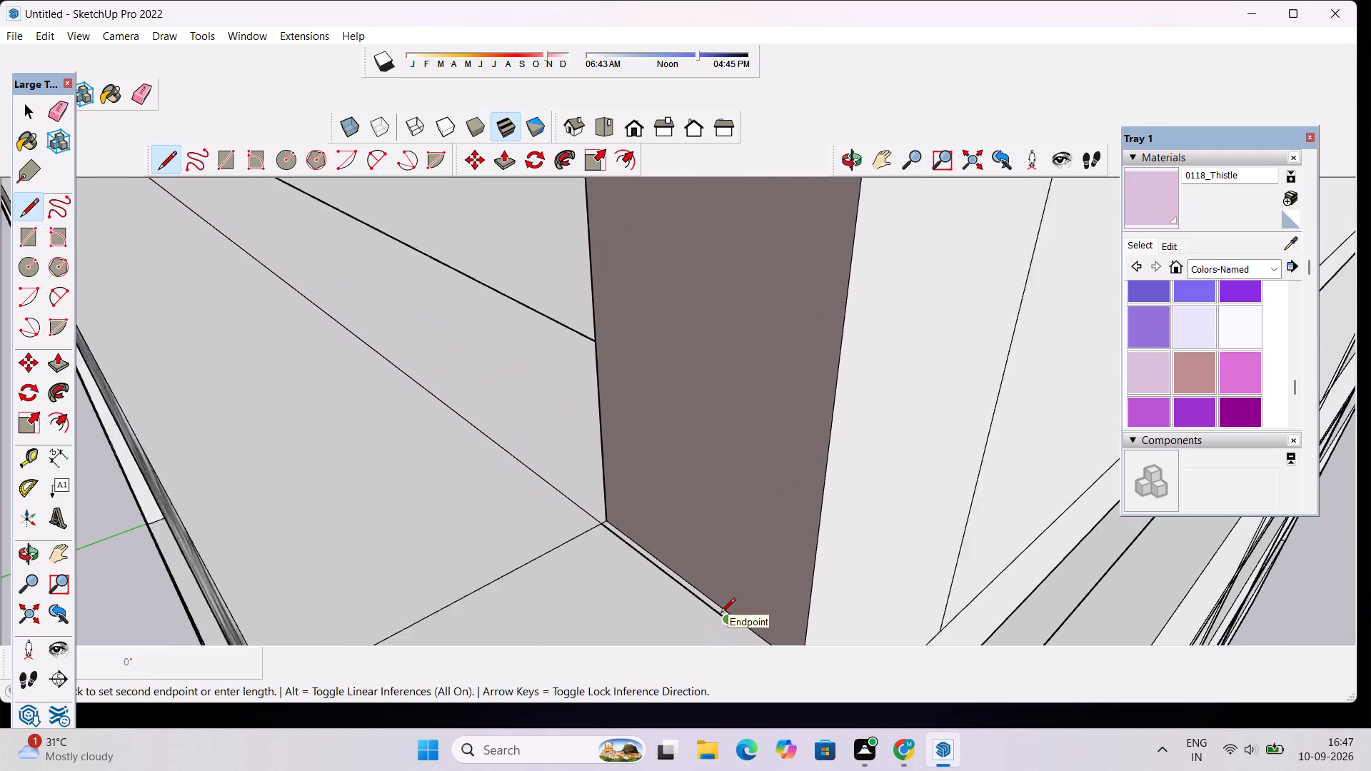
scroll(720, 614, up, 8)
scroll(473, 433, up, 6)
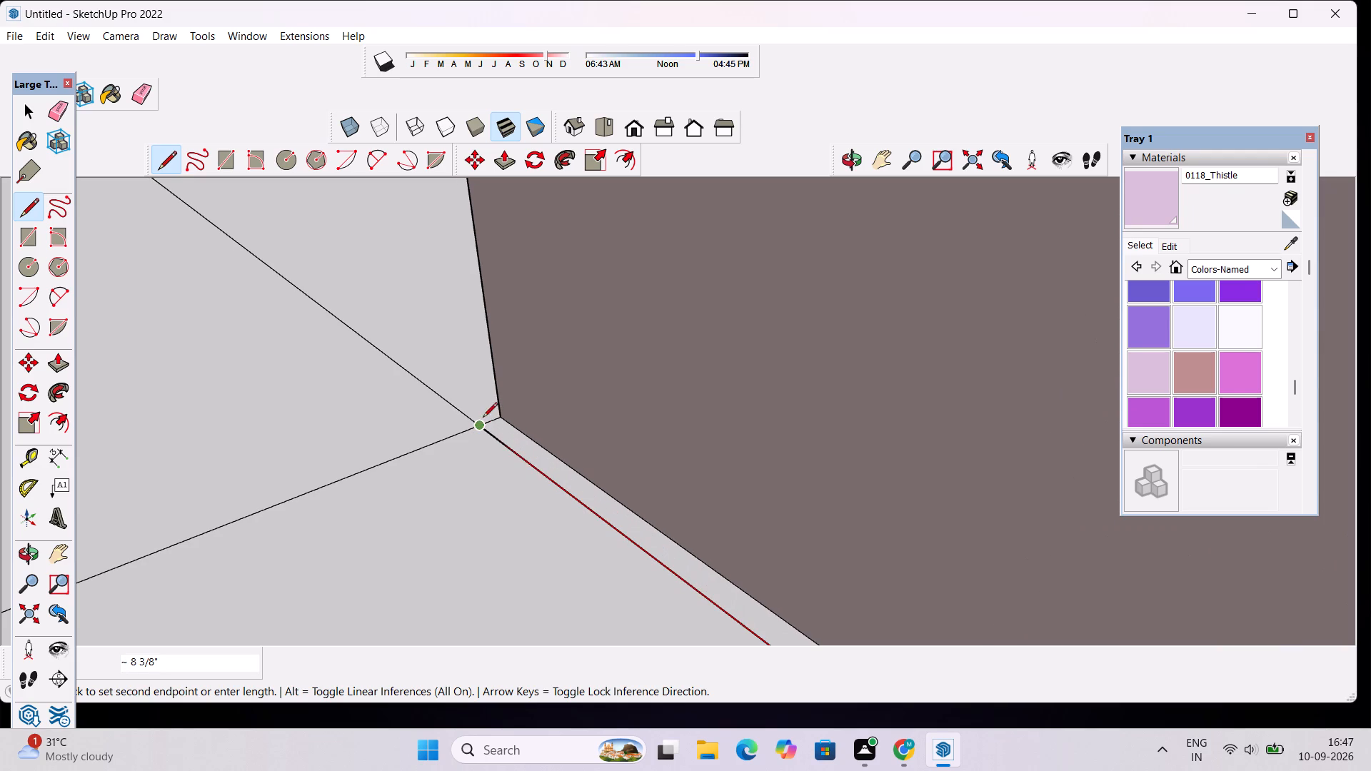
click(477, 430)
click(495, 419)
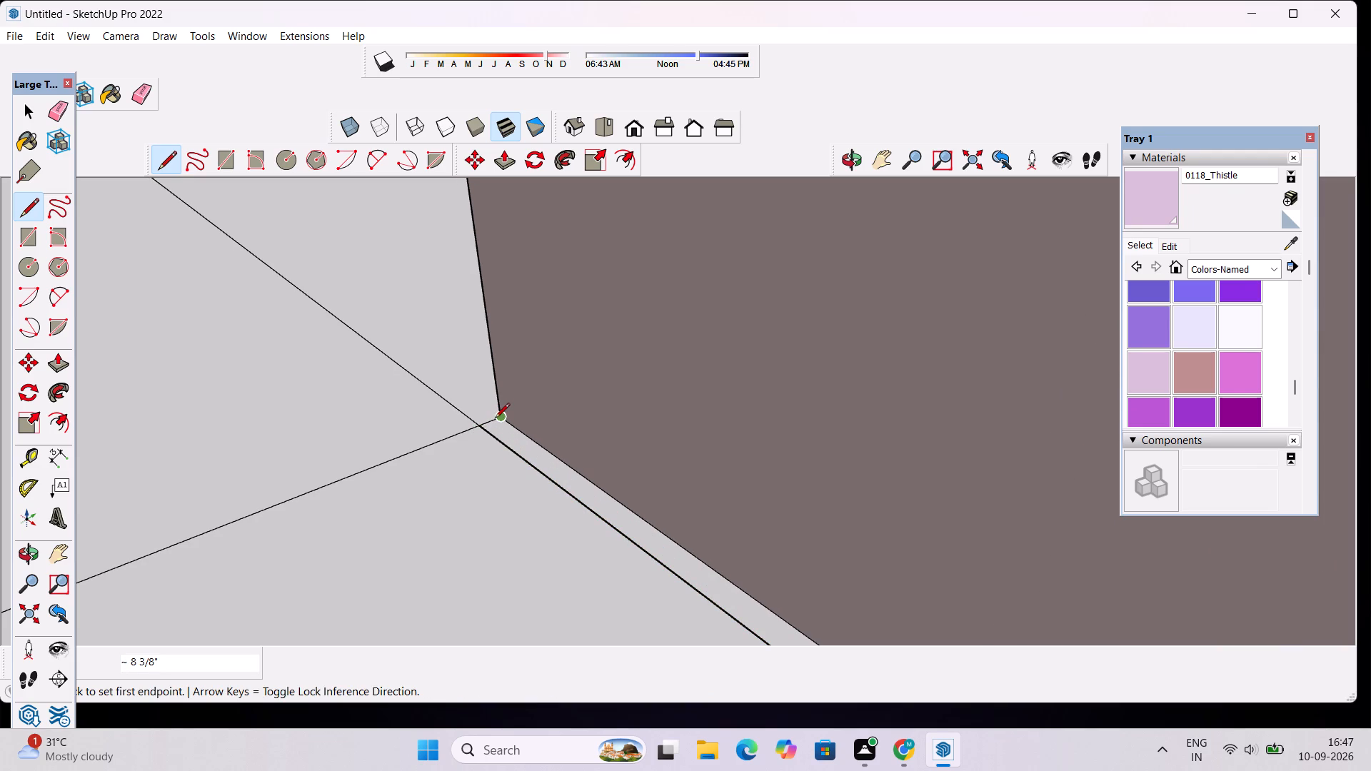
Push/Pull the narrow rear strip of the roof ledge up about 3' 11" as a front parapet wall.
key(space)
click(459, 382)
scroll(459, 382, down, 20)
scroll(459, 382, down, 1)
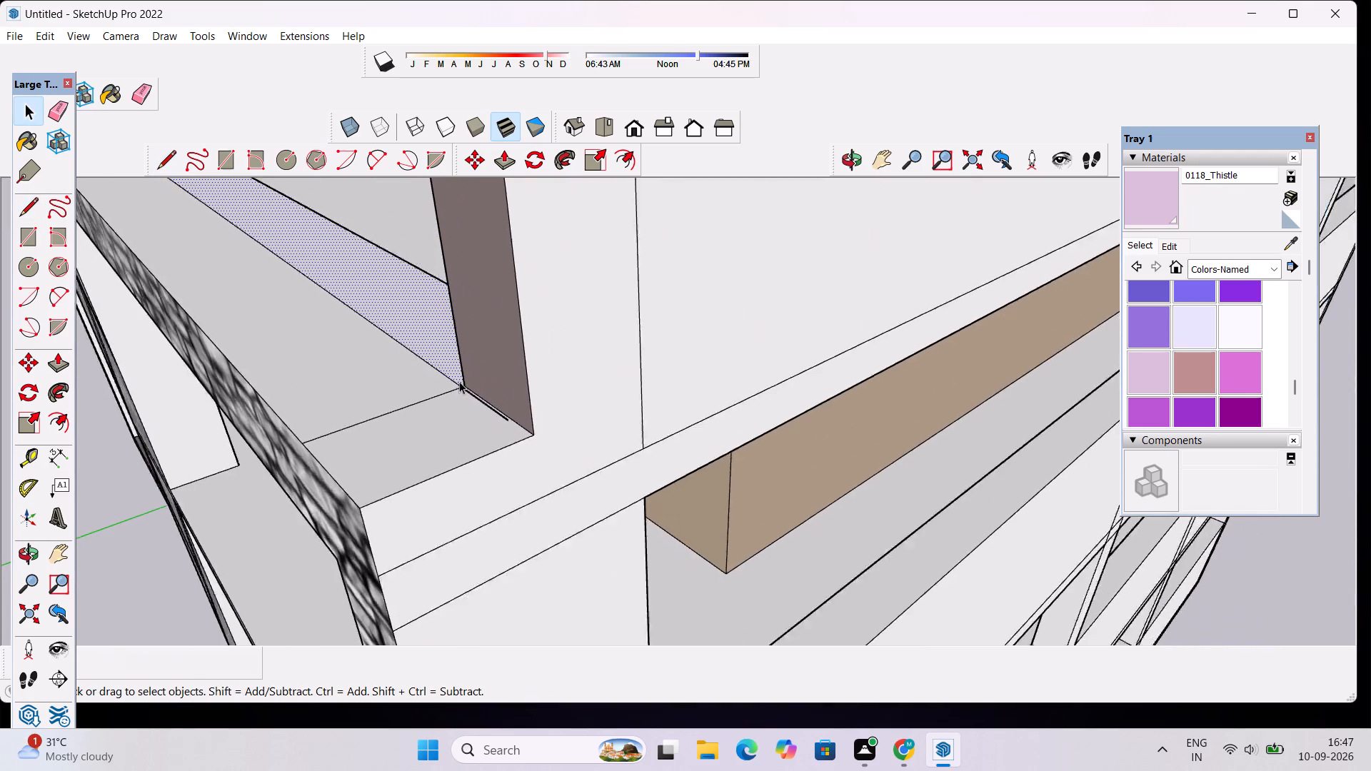
scroll(459, 381, down, 10)
key(p)
scroll(428, 347, down, 10)
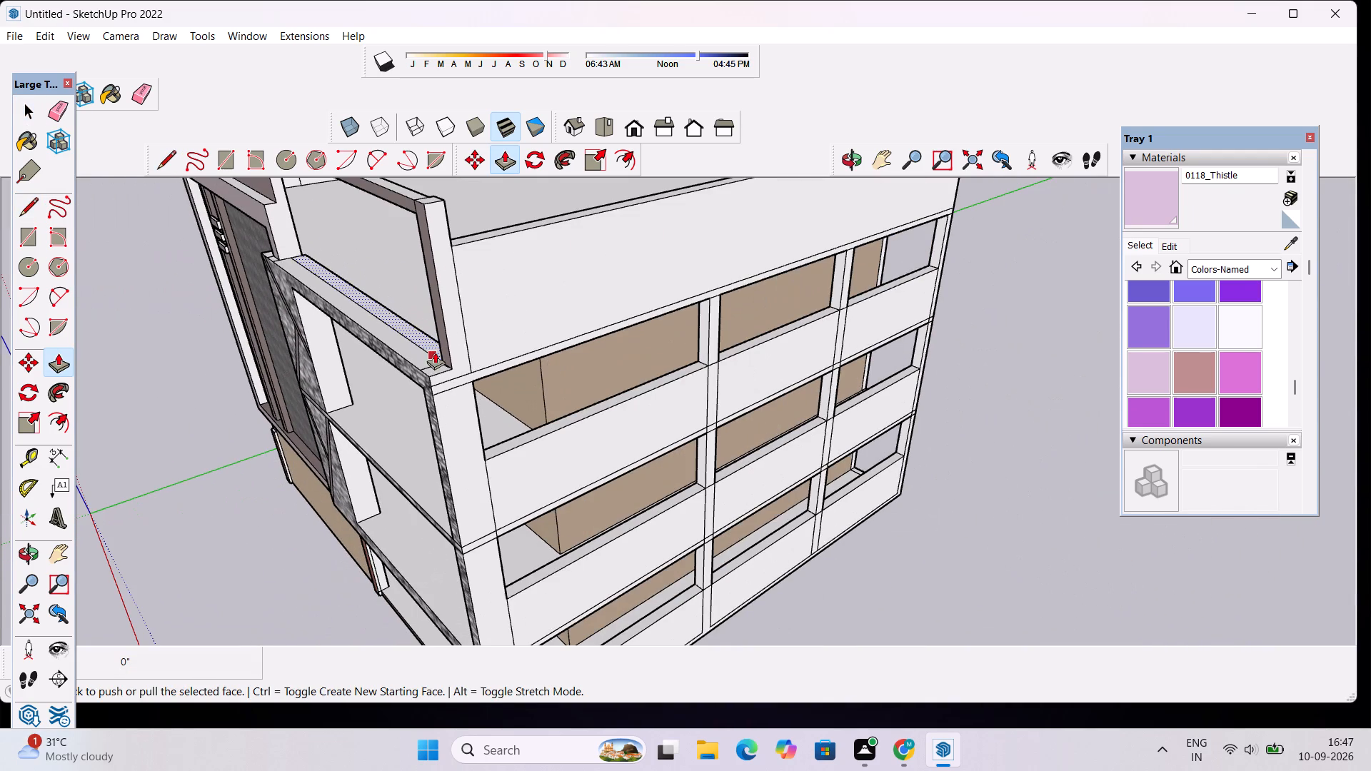
click(401, 312)
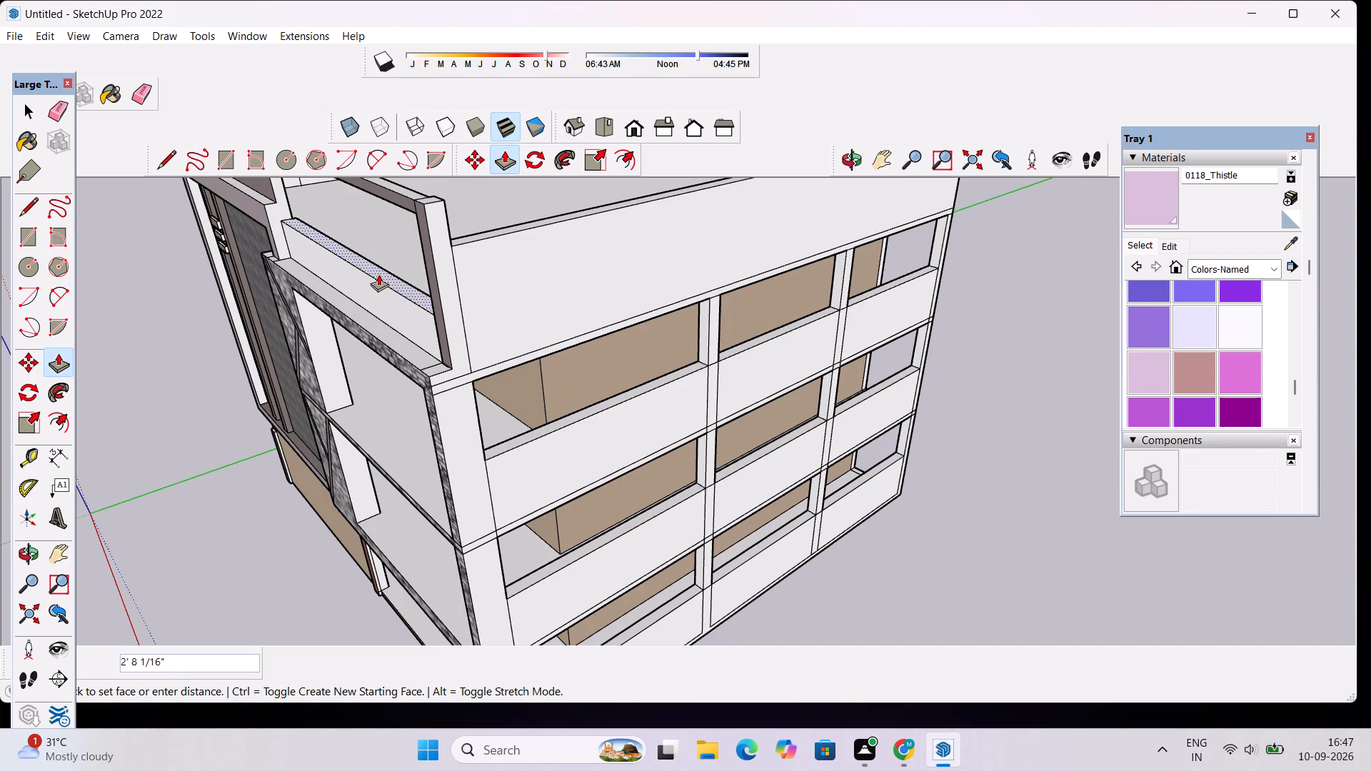
click(345, 261)
key(space)
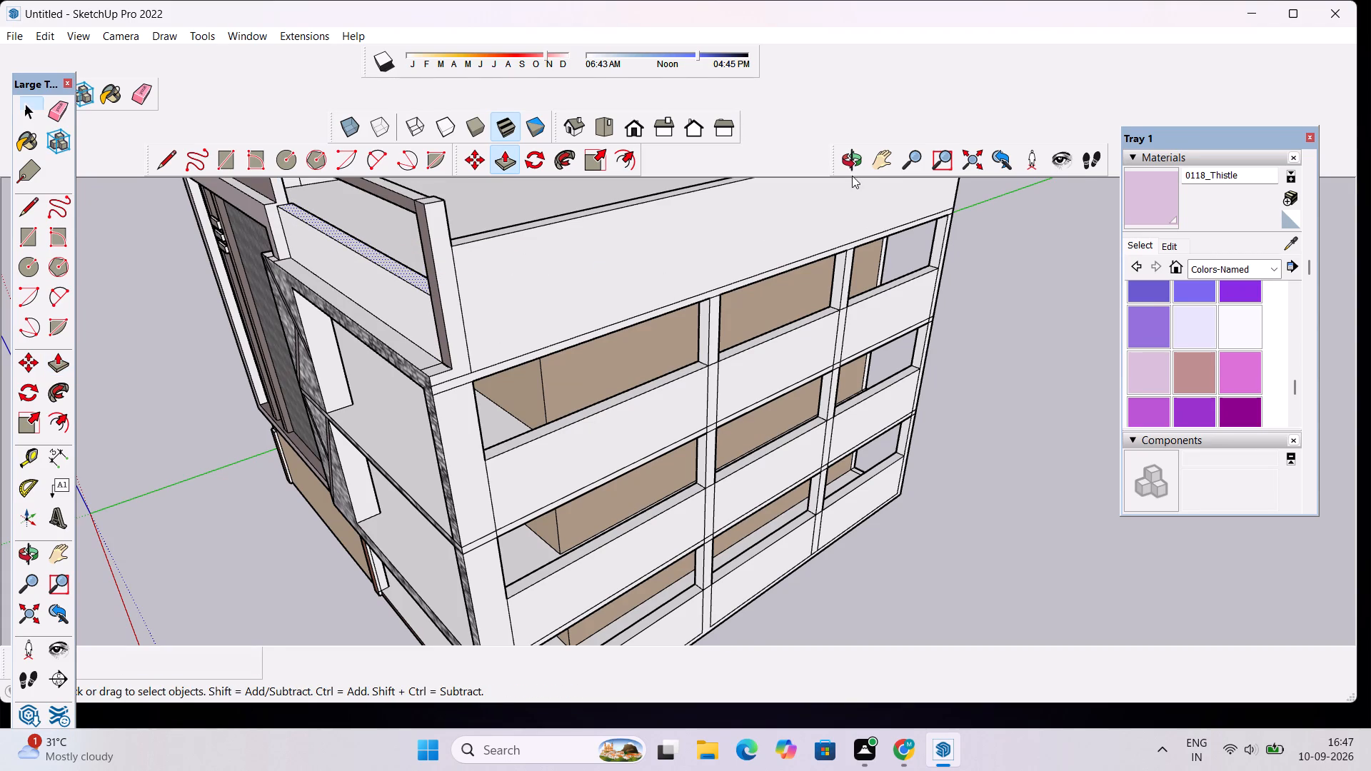
Examine the front parapet wall and the rooftop frame around it from the front, close up and from below.
click(850, 166)
drag(373, 420, 630, 338)
scroll(656, 423, down, 7)
drag(659, 465, 638, 362)
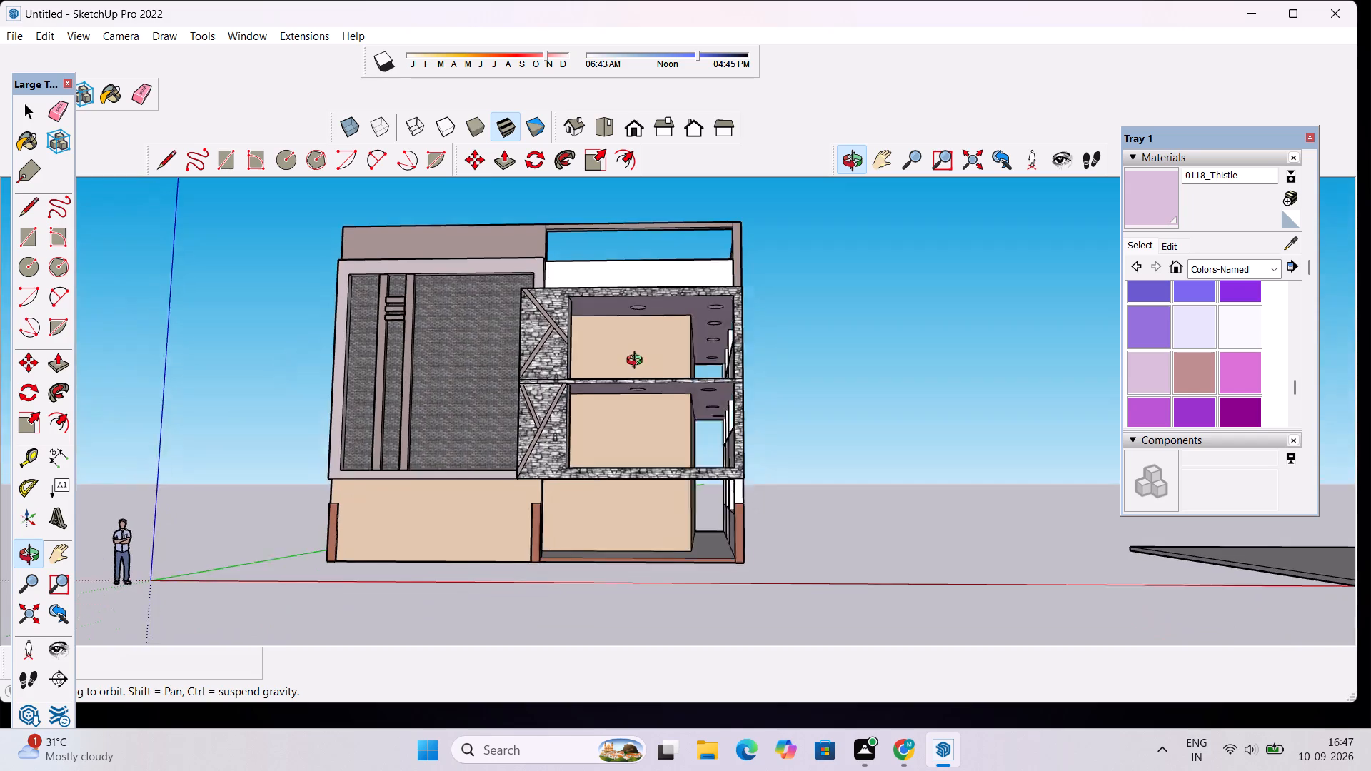
drag(638, 362, 609, 361)
scroll(629, 268, up, 8)
drag(526, 287, 597, 358)
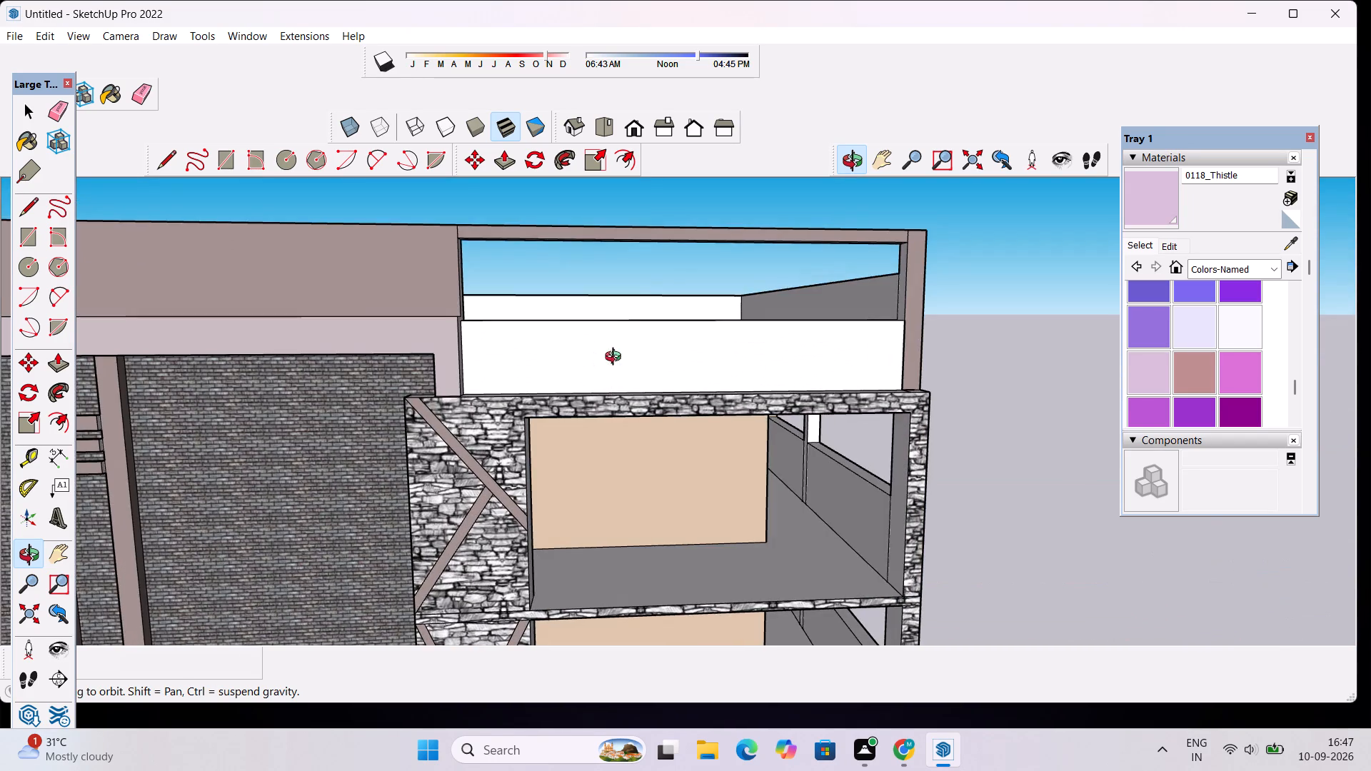
scroll(674, 271, up, 4)
drag(794, 414, 586, 393)
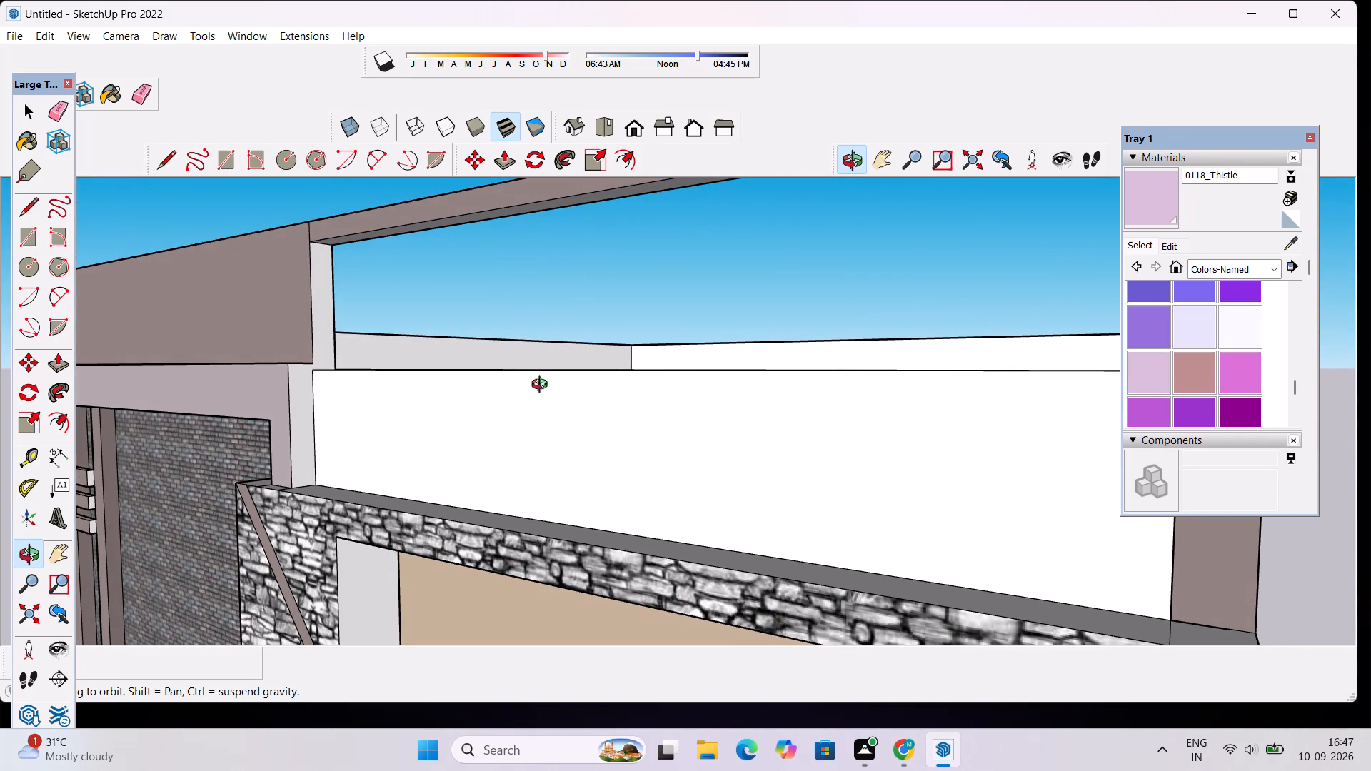
scroll(446, 432, down, 6)
drag(450, 449, 521, 450)
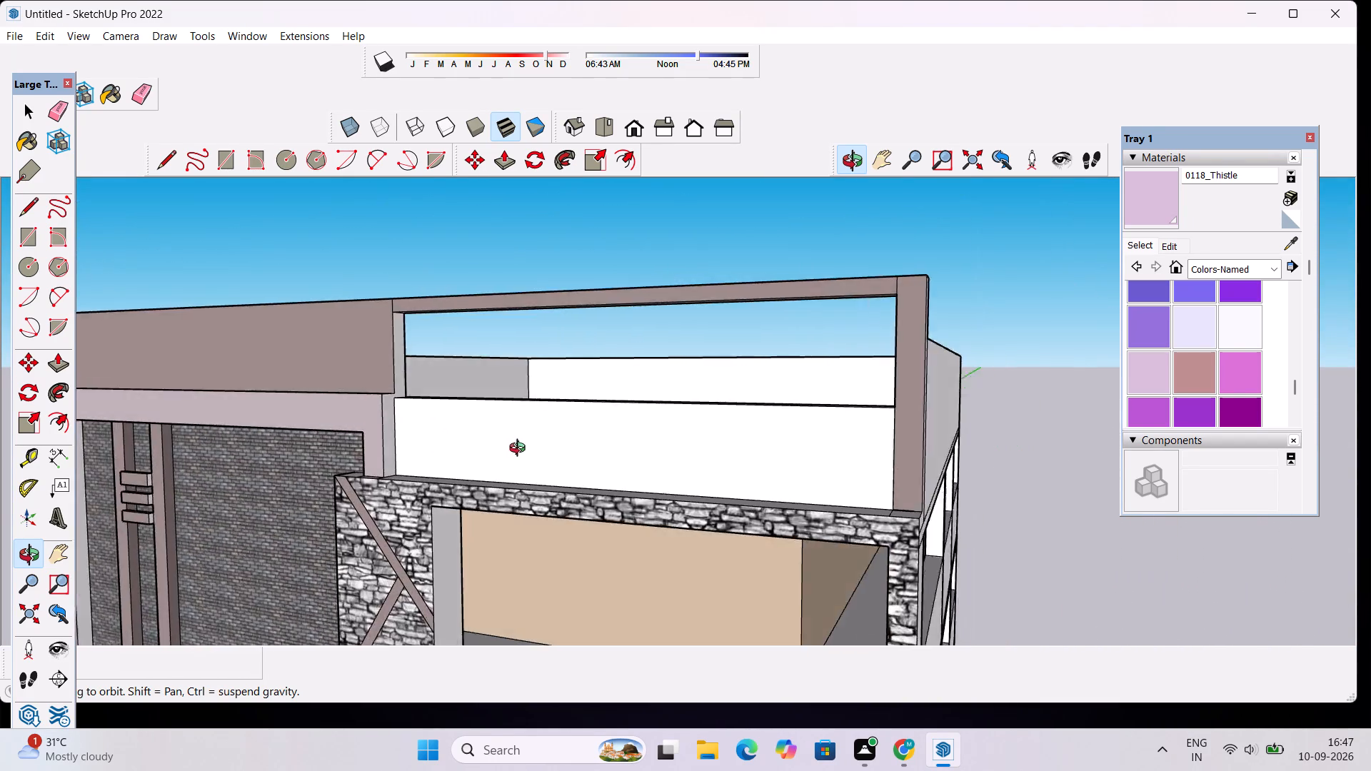
drag(521, 450, 574, 407)
drag(795, 375, 799, 398)
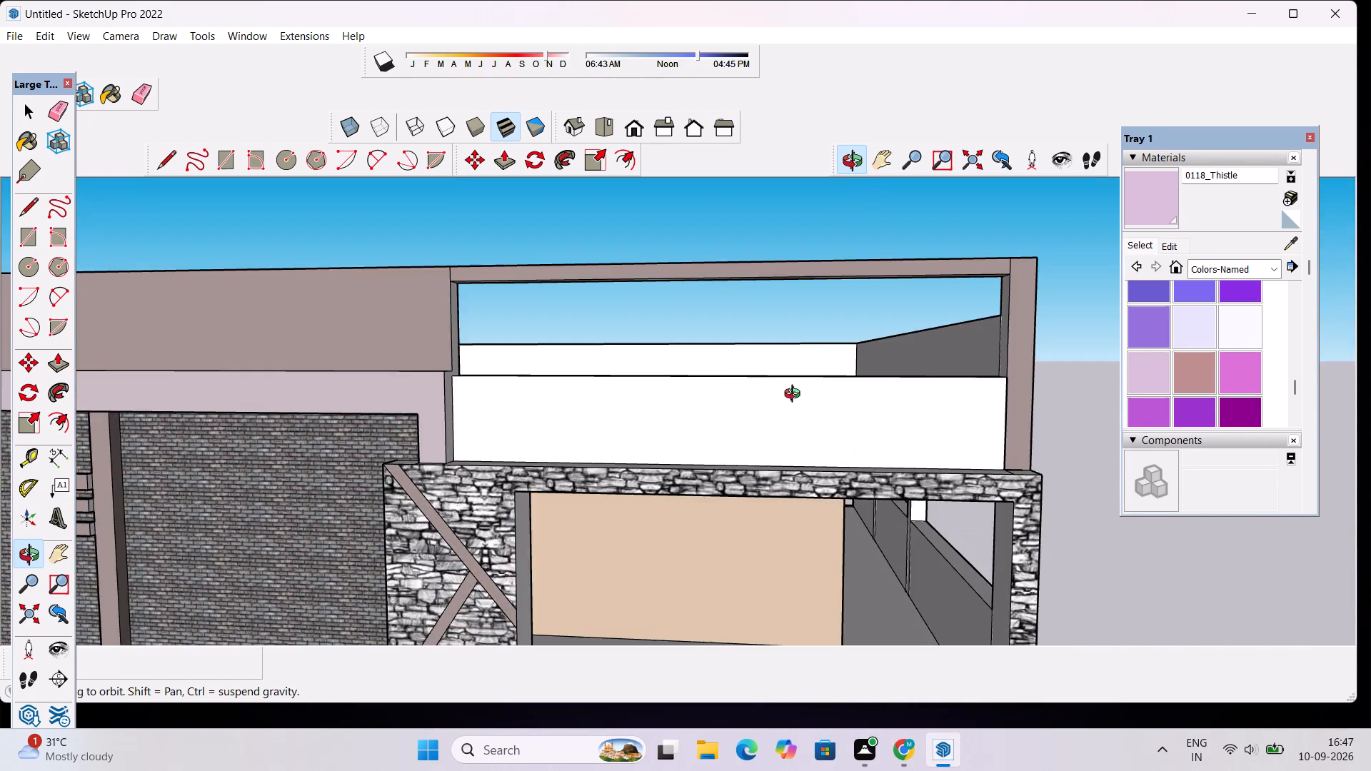
scroll(790, 390, up, 3)
drag(725, 449, 529, 452)
drag(456, 380, 740, 375)
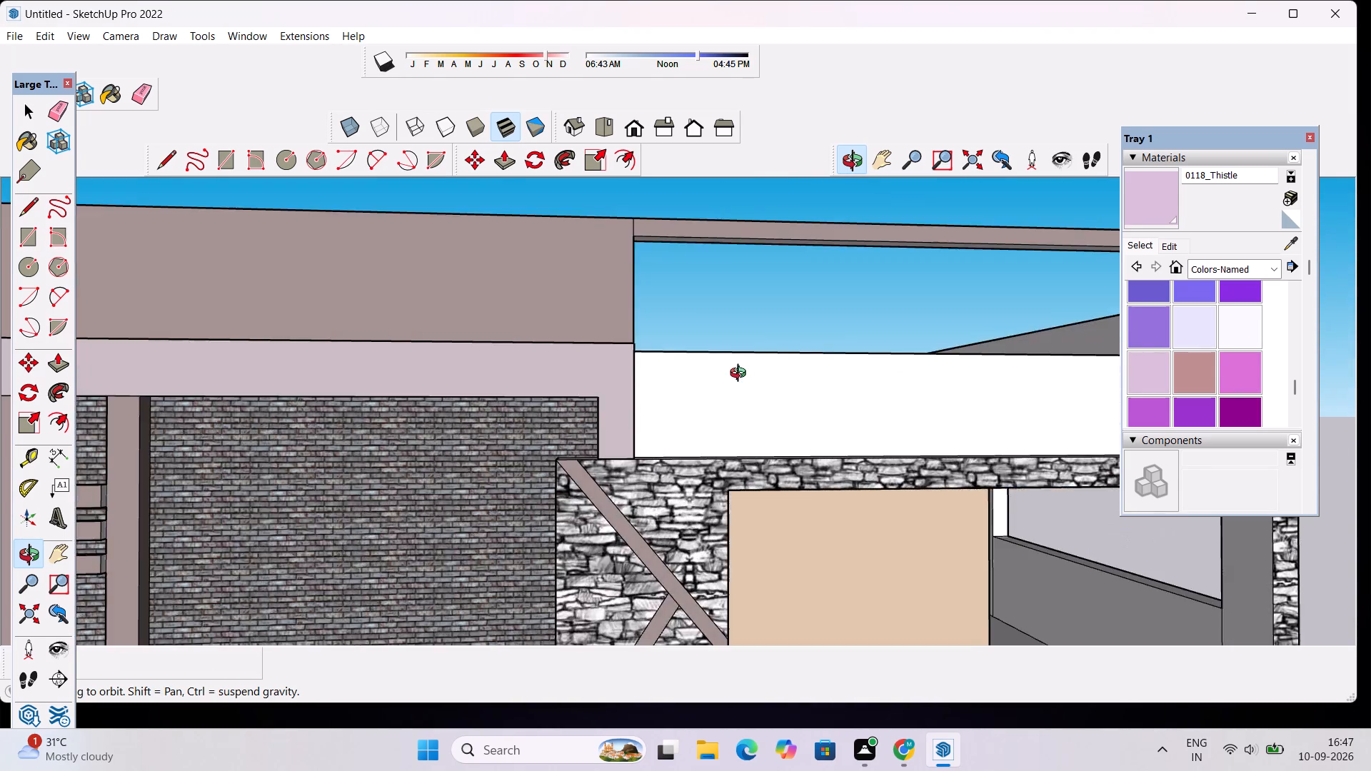
scroll(742, 403, down, 15)
drag(965, 453, 842, 453)
scroll(792, 426, down, 5)
drag(739, 500, 822, 498)
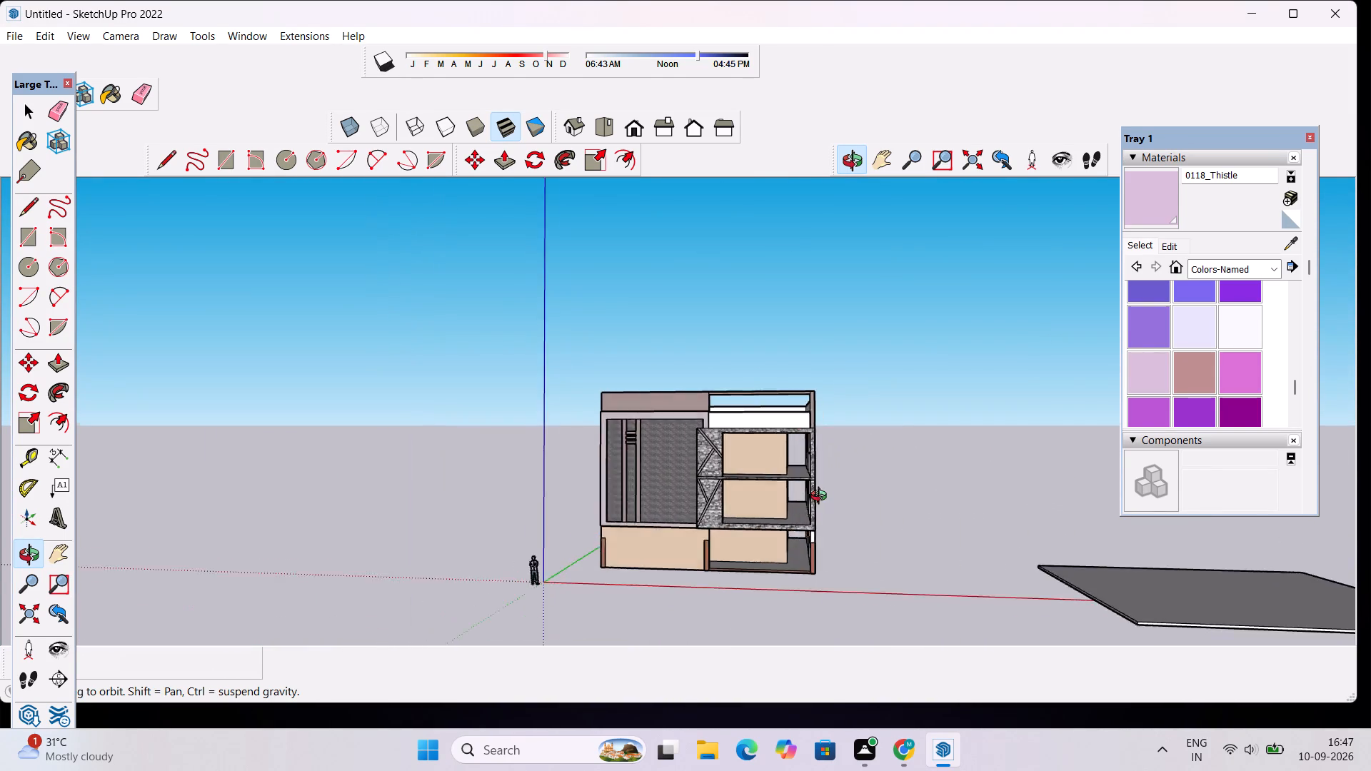
drag(822, 498, 768, 390)
scroll(808, 392, up, 5)
drag(799, 401, 799, 443)
scroll(808, 355, up, 3)
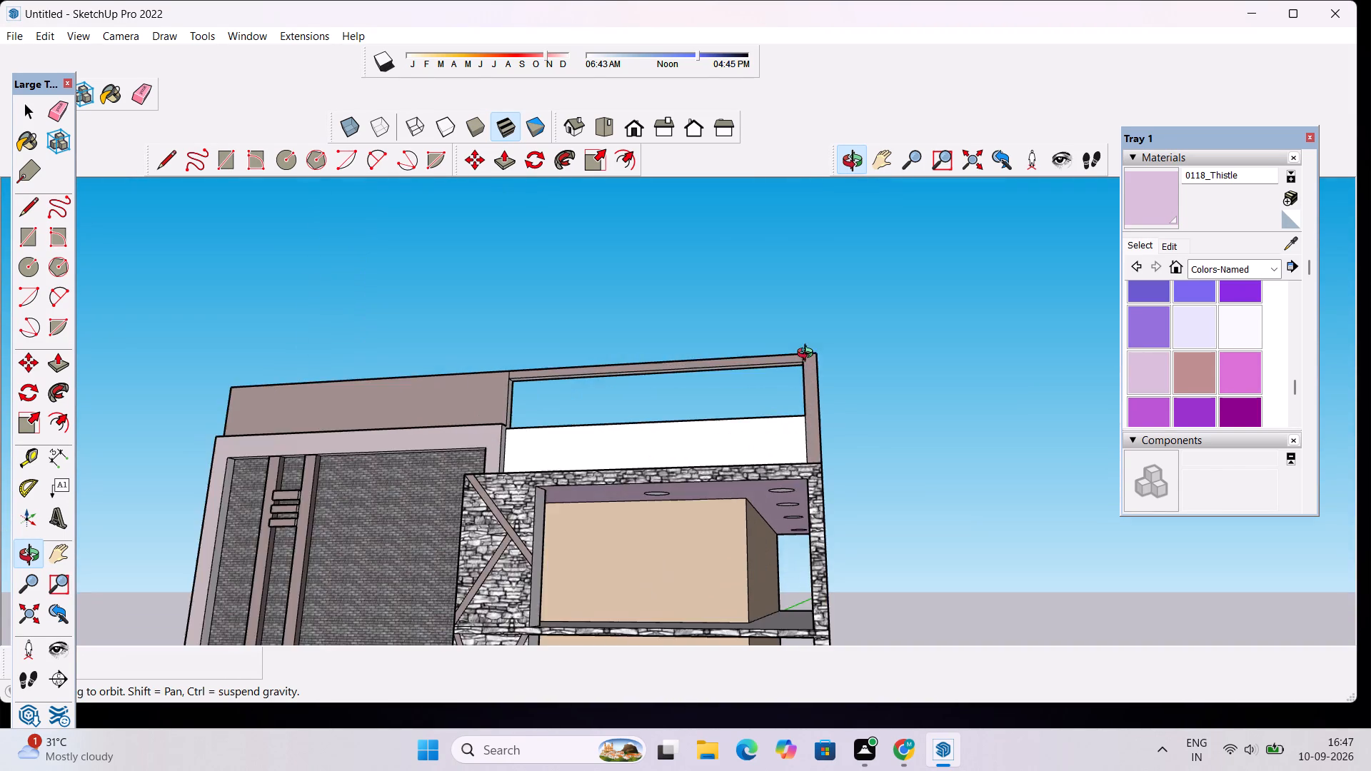
scroll(808, 355, up, 8)
drag(794, 394, 789, 336)
scroll(789, 307, up, 7)
scroll(782, 326, down, 3)
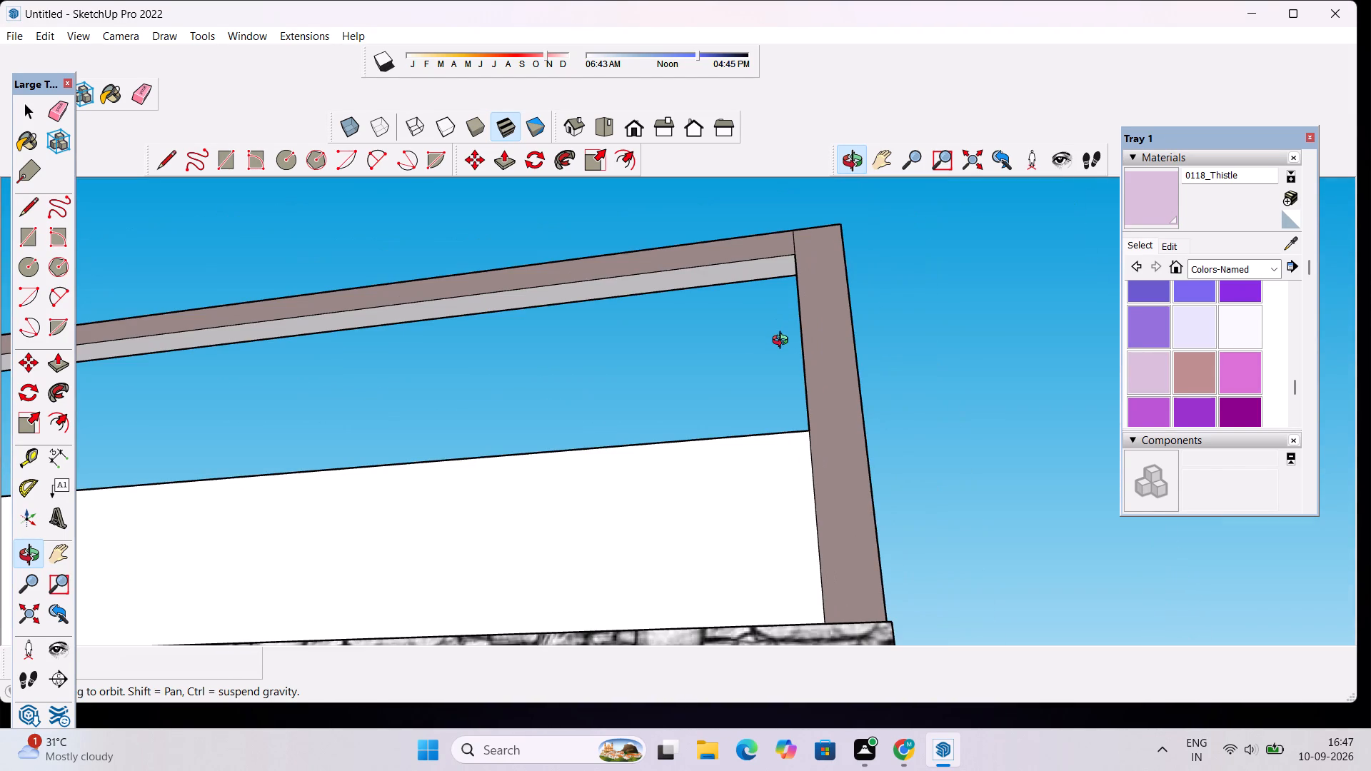
Draw a rectangle about 7" by 9" on the underside of the rooftop frame's top beam, near the corner post.
key(r)
scroll(759, 295, up, 4)
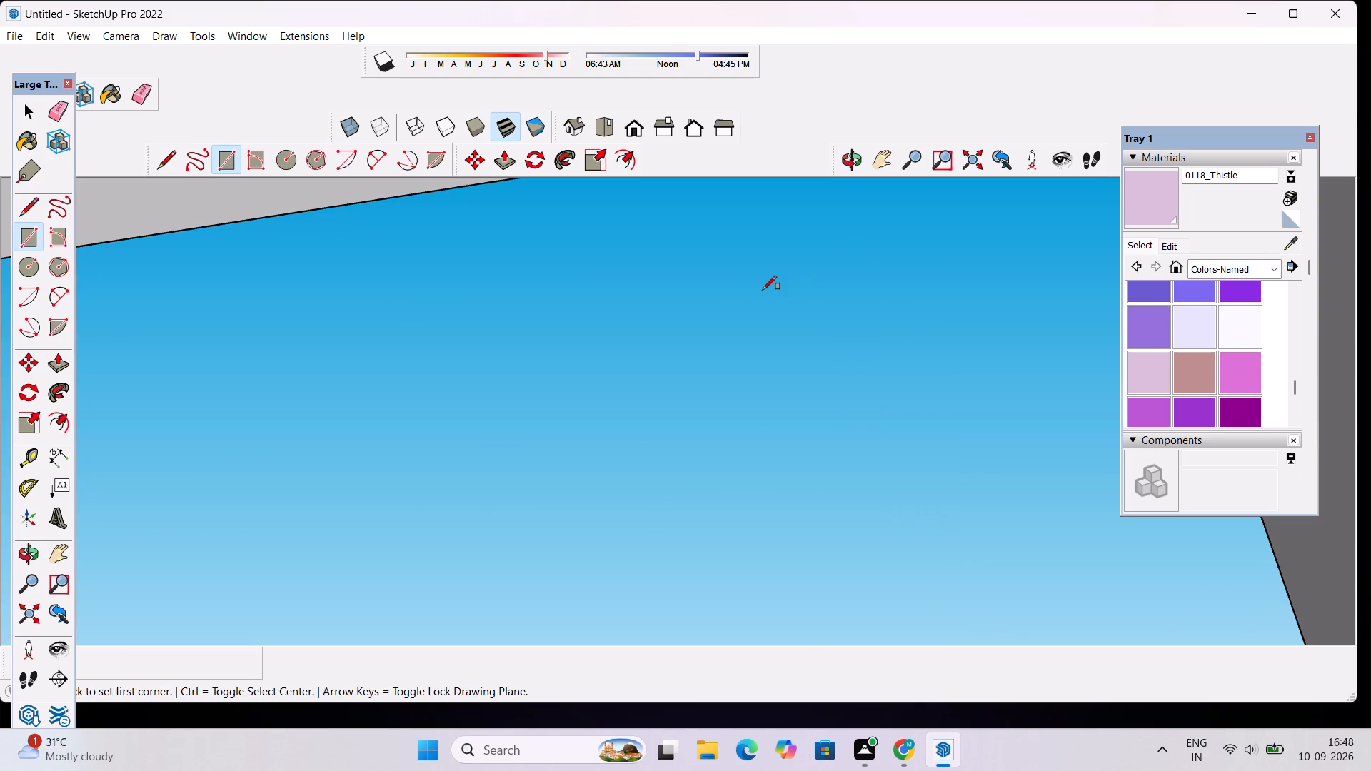
scroll(763, 290, down, 4)
click(758, 274)
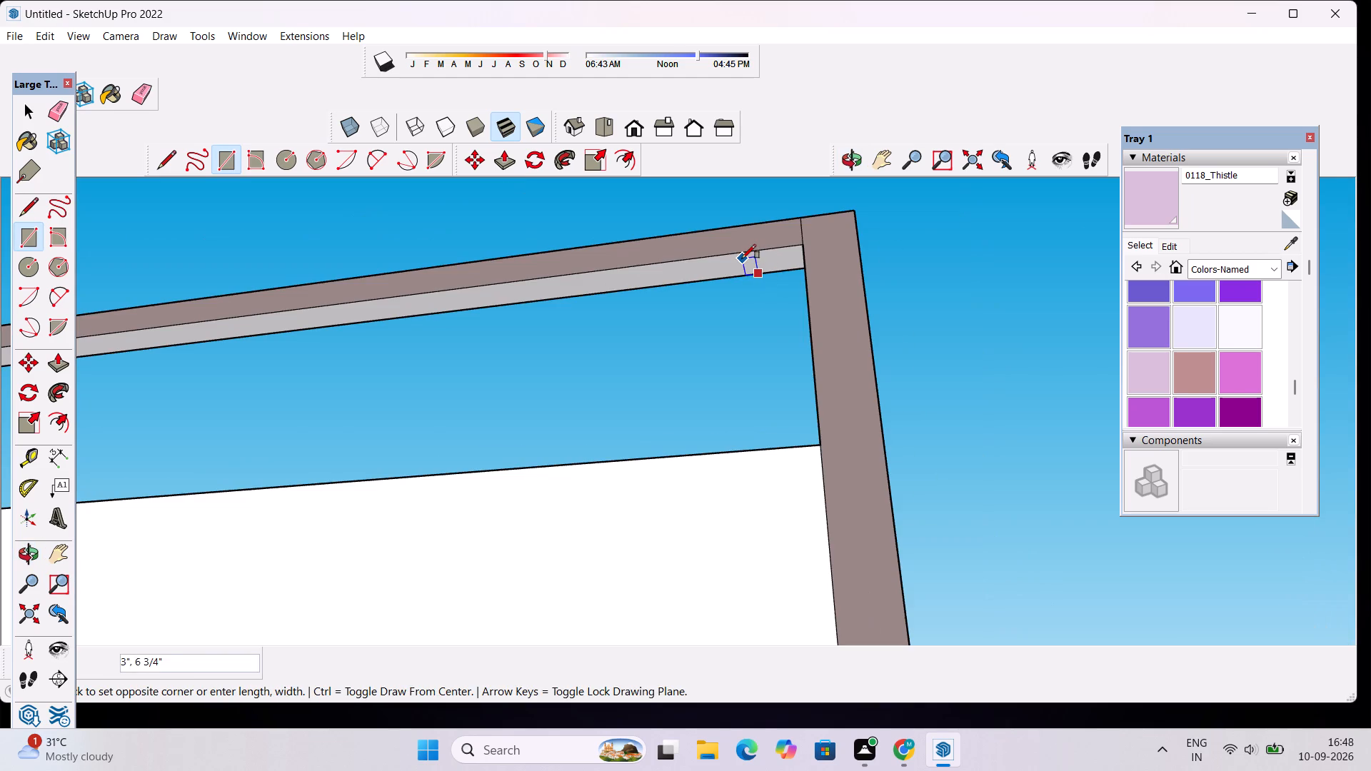
click(724, 258)
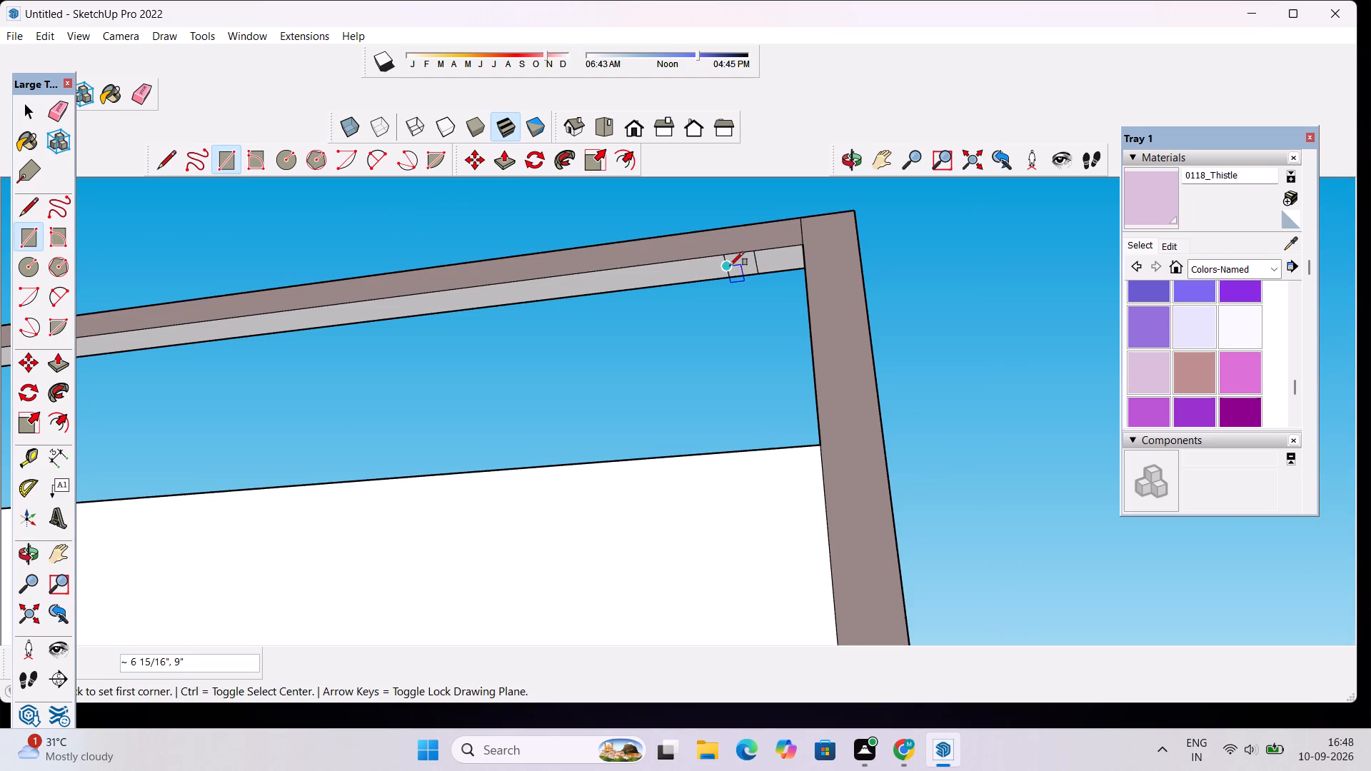
Copy the small rectangle twice along the beam's underside away from the corner post, the second copy about 1' 1" beyond the first.
key(space)
double_click(731, 266)
key(m)
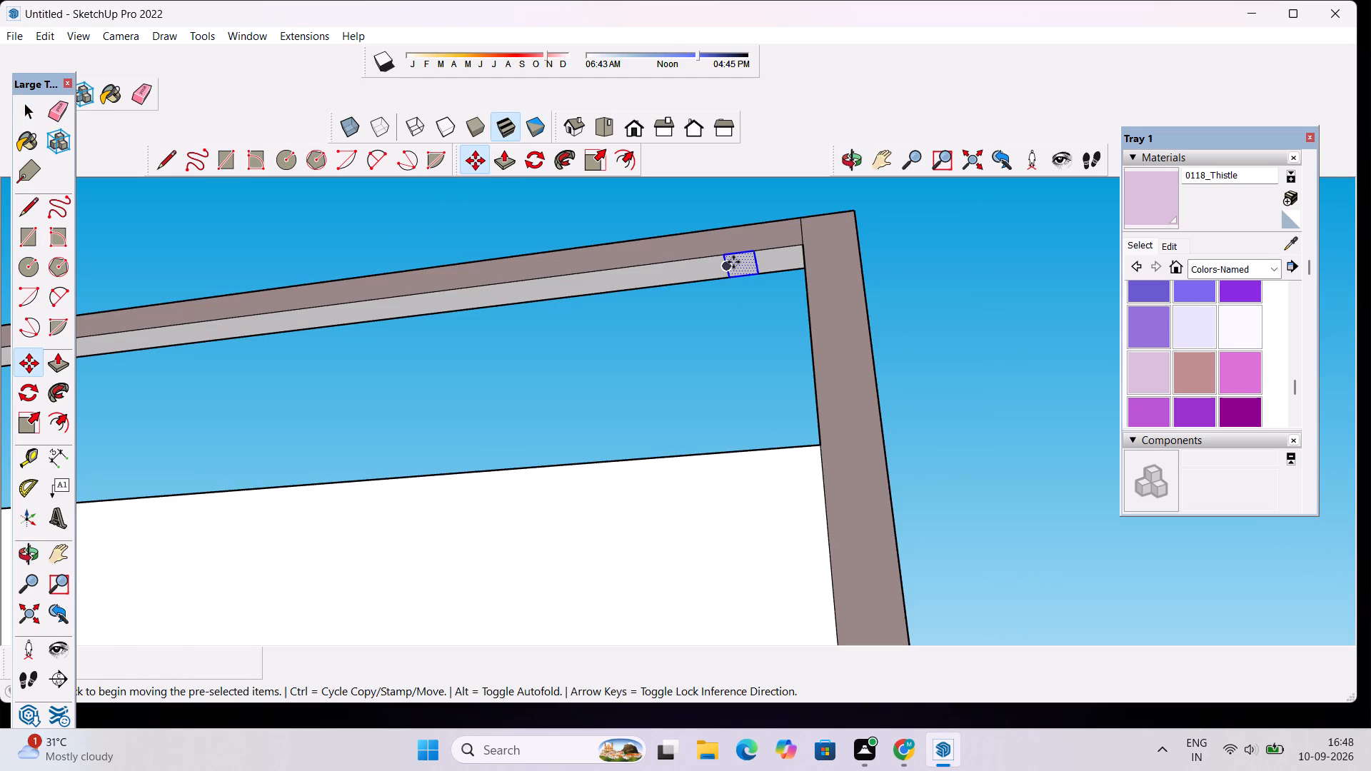
click(733, 262)
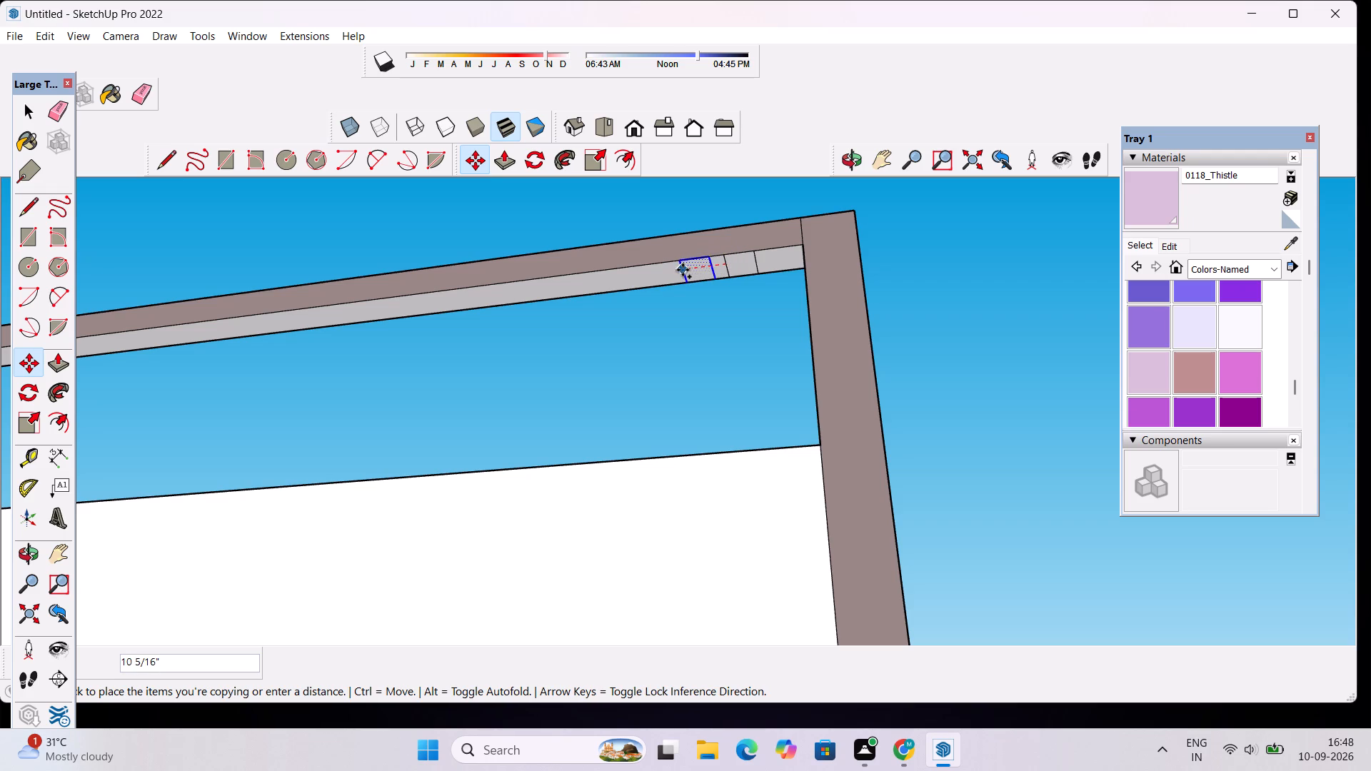
click(677, 271)
click(677, 271)
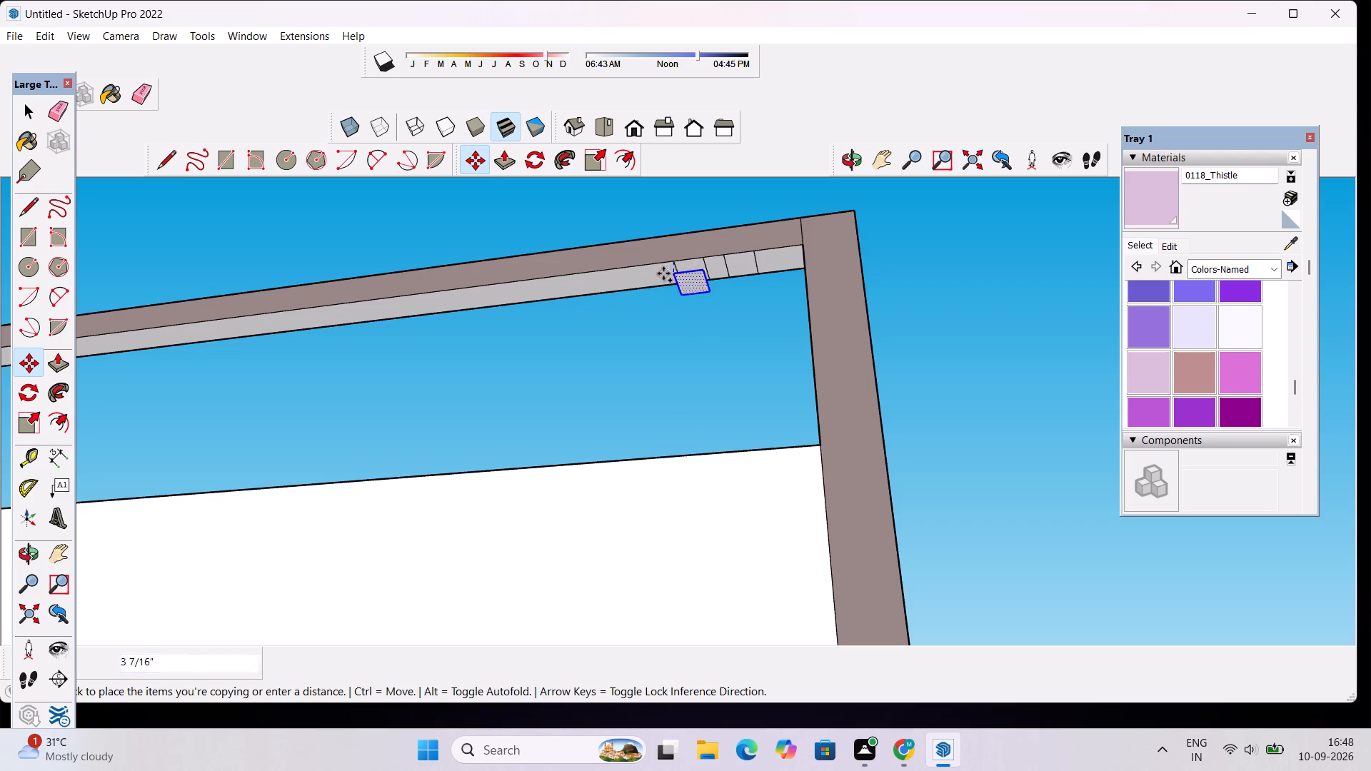
click(622, 276)
key(space)
Push/Pull the rectangle nearest the corner post down about 1' 4" to form a hanging slat.
scroll(711, 282, down, 4)
click(722, 273)
scroll(722, 273, up, 4)
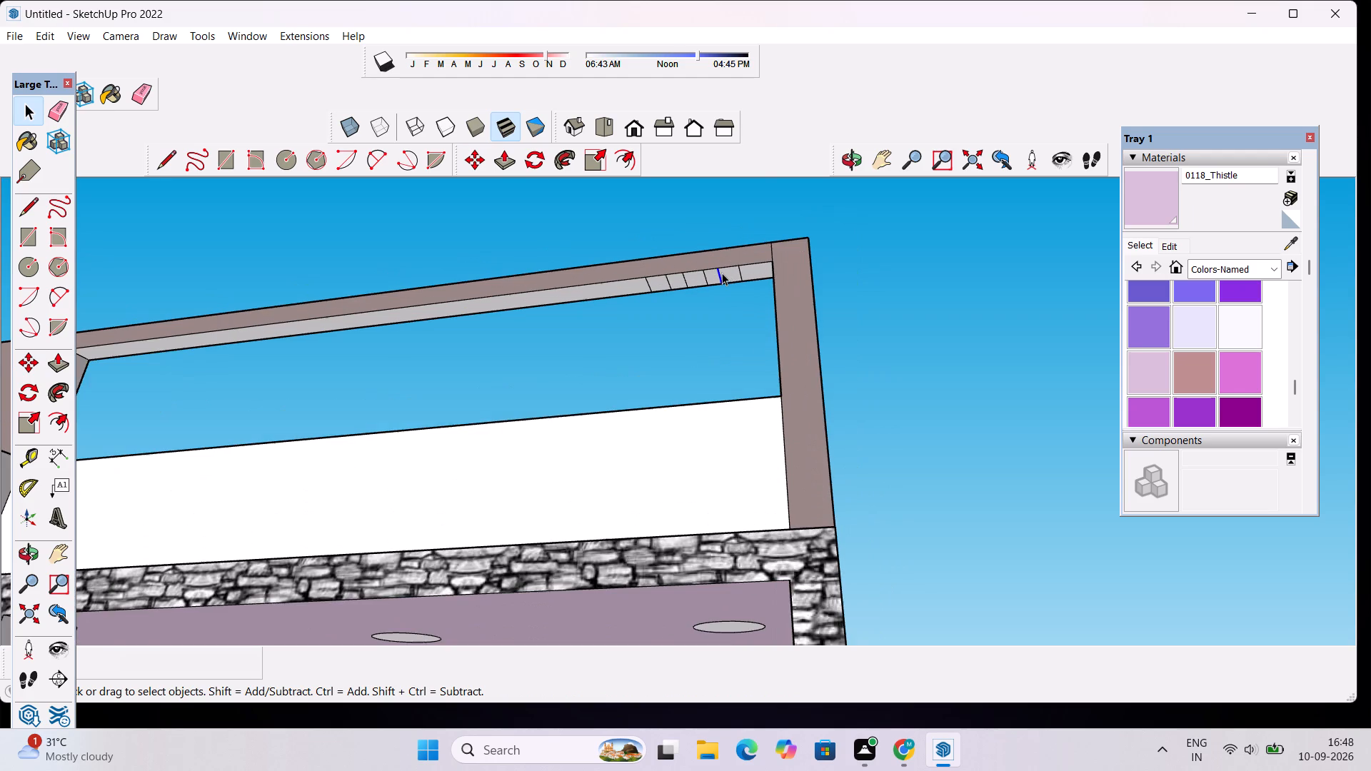
double_click(725, 274)
scroll(725, 274, up, 4)
key(p)
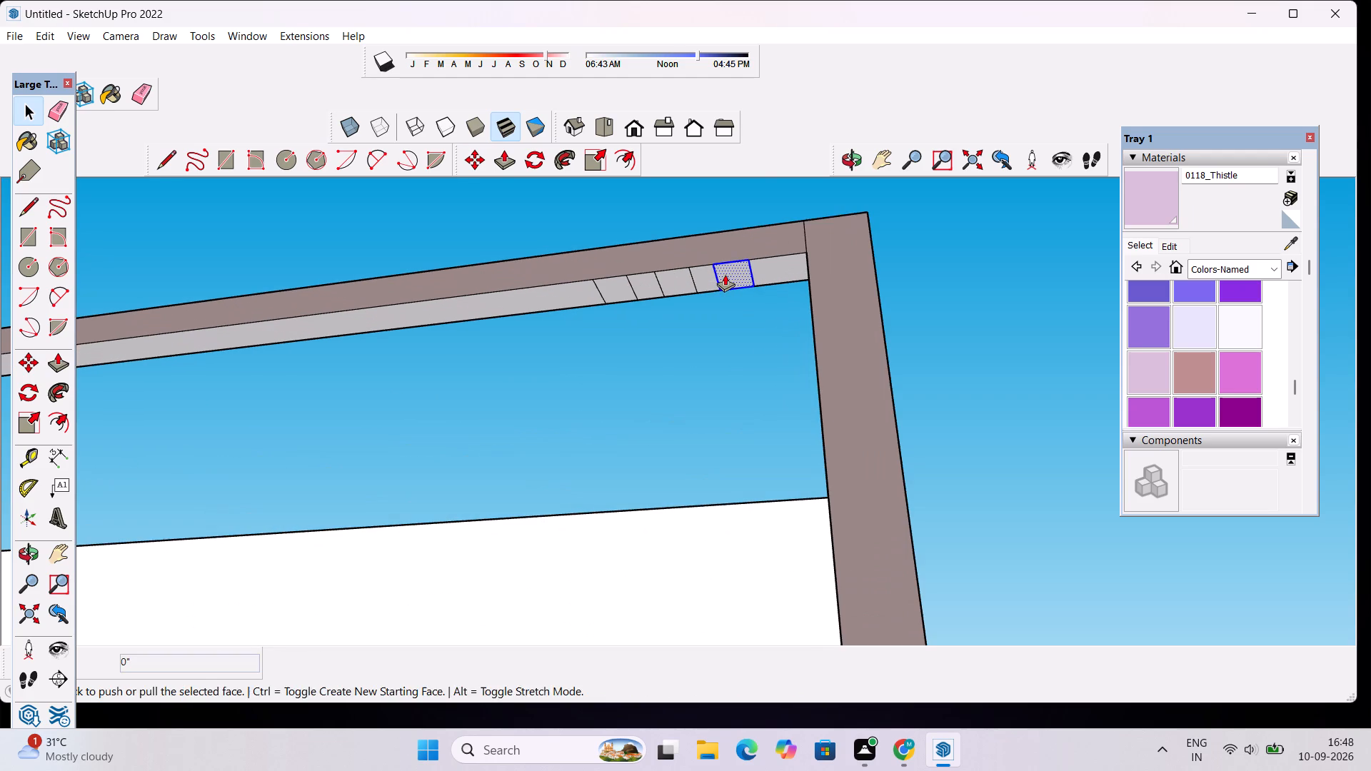
click(725, 274)
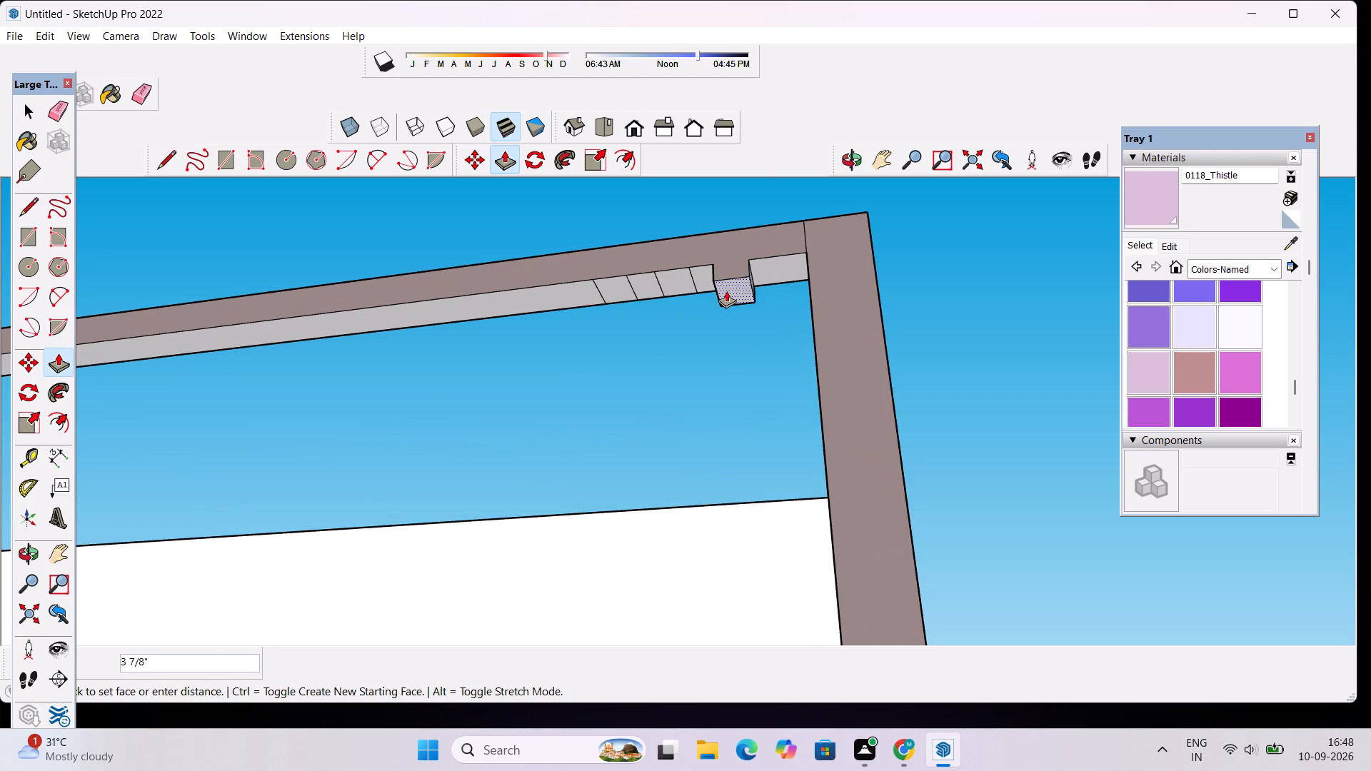
scroll(728, 324, down, 3)
click(732, 338)
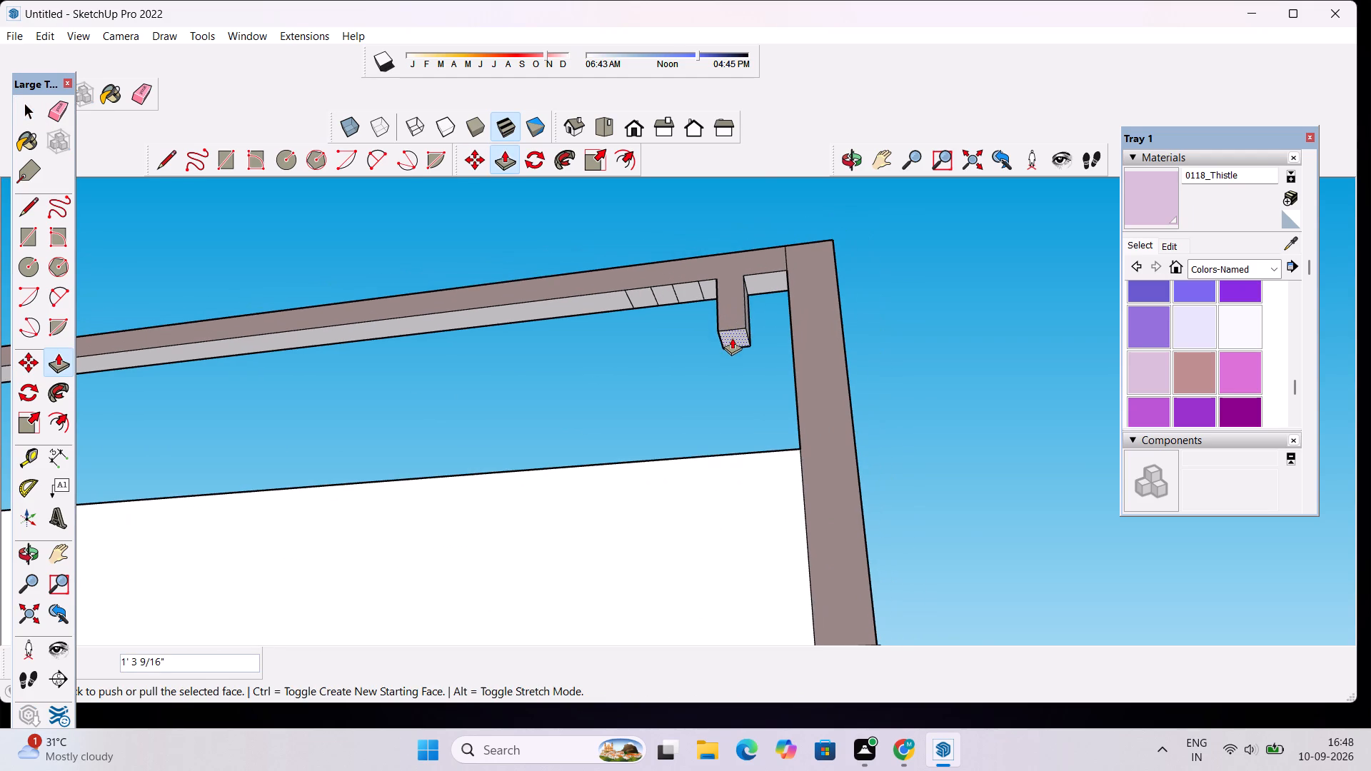
scroll(723, 311, up, 5)
key(space)
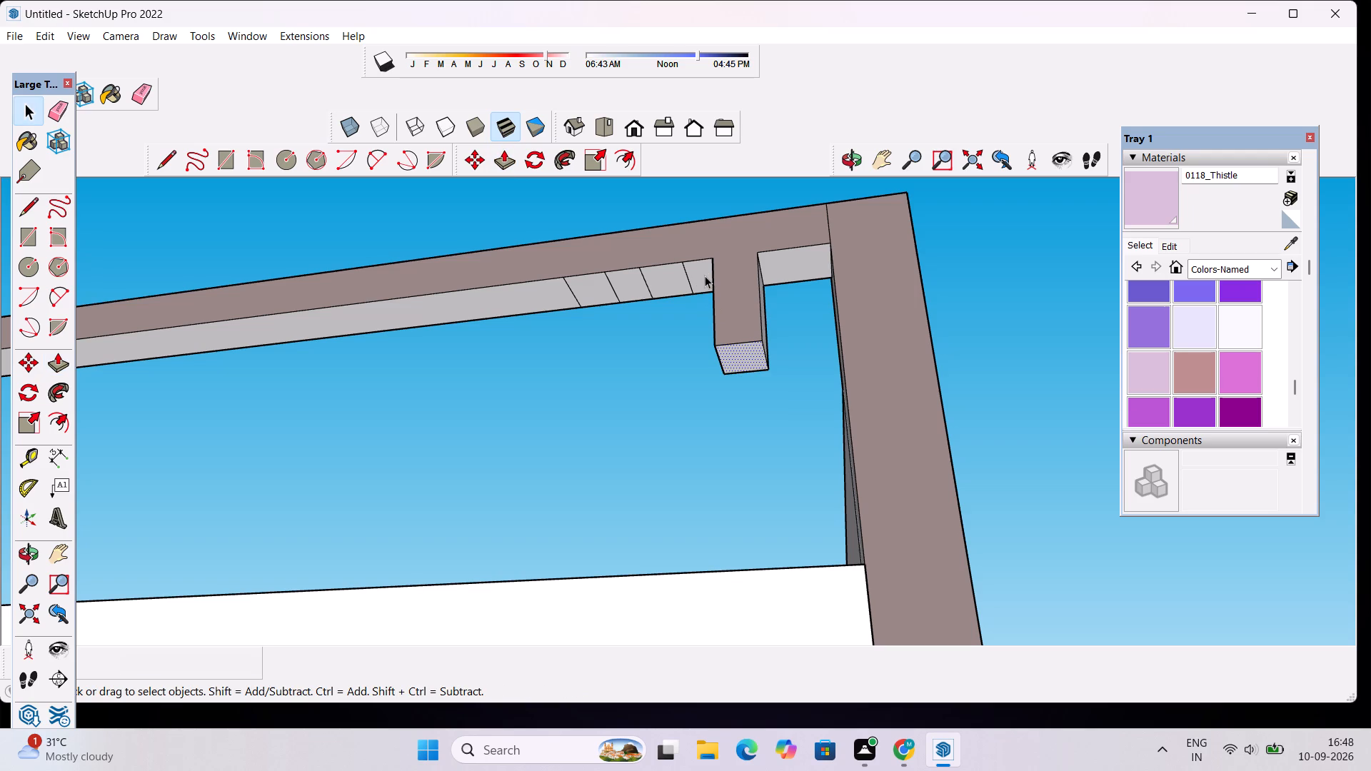
Push/Pull the other two rectangles under the beam down about 1' 4" to match the first slat's depth.
click(676, 282)
key(p)
click(676, 282)
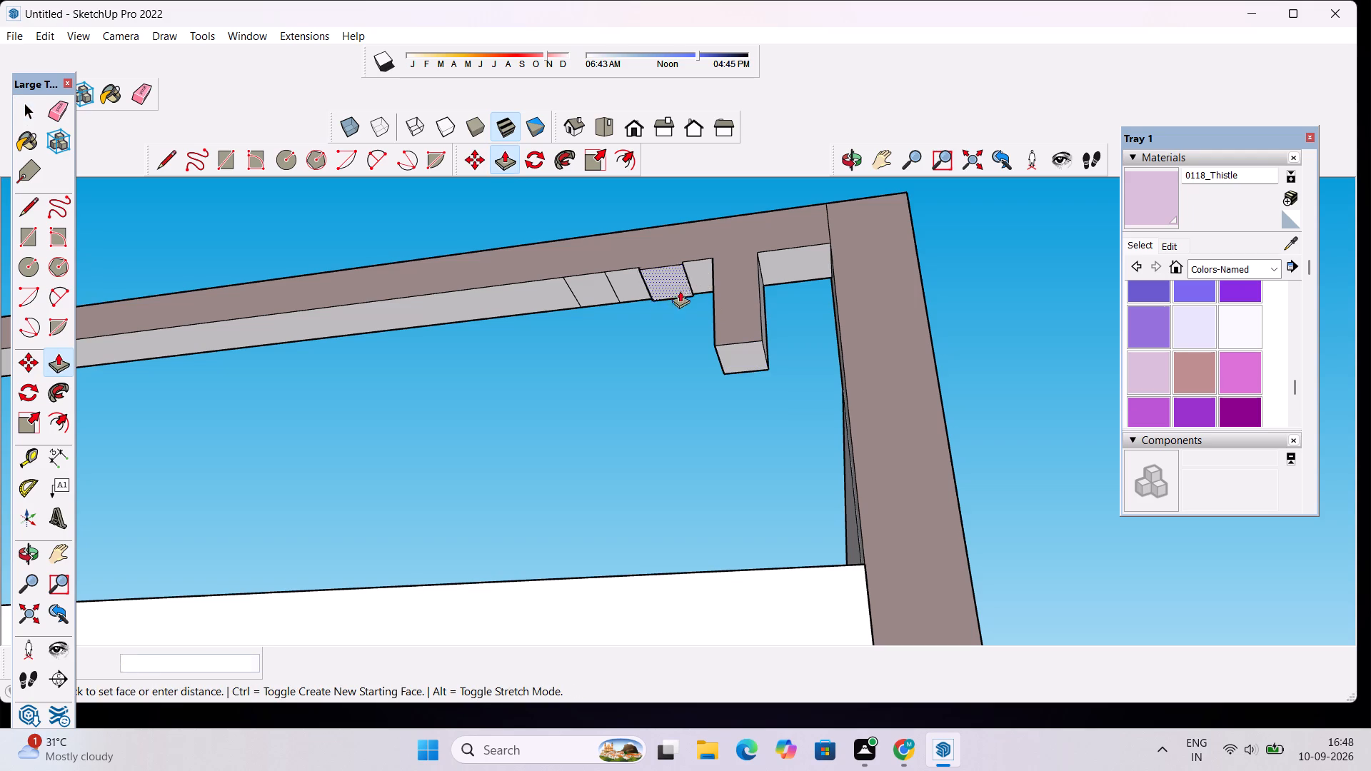
click(742, 353)
key(space)
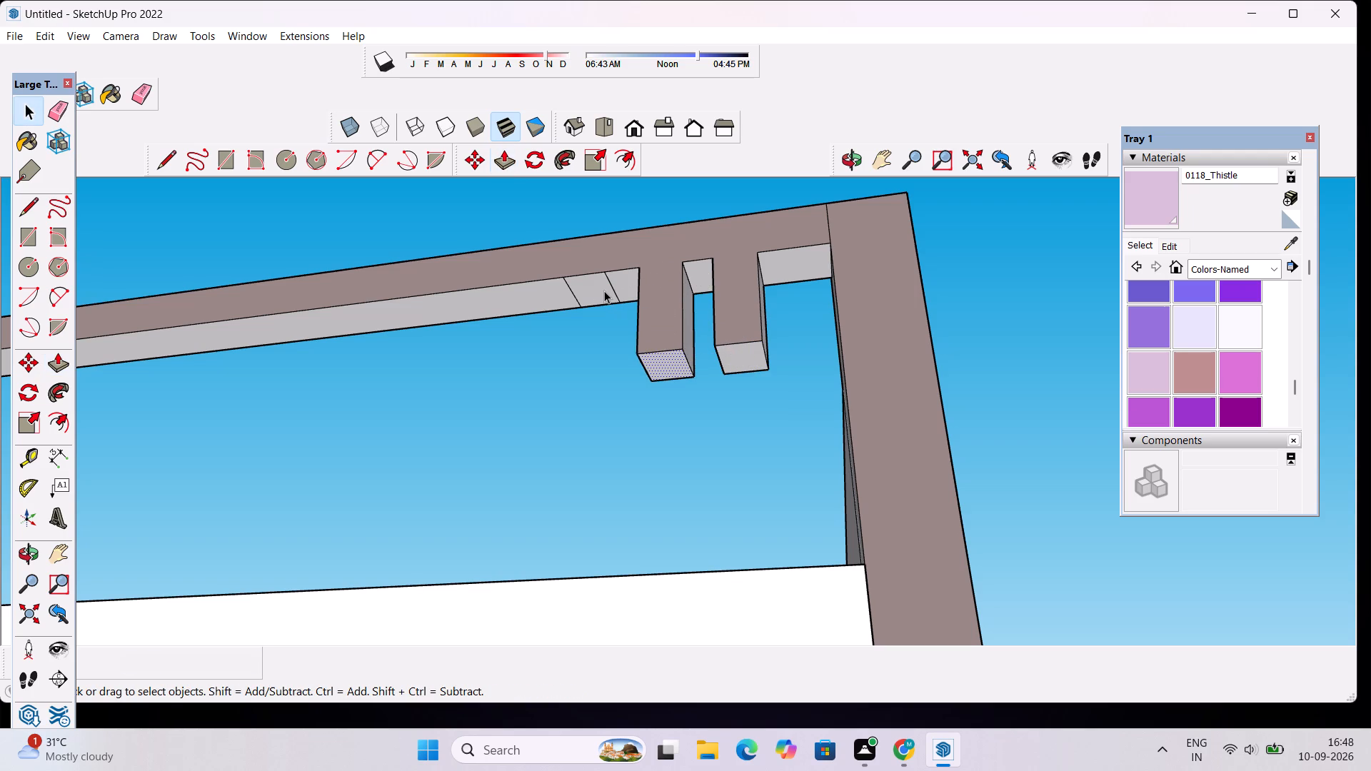
click(604, 291)
key(p)
click(604, 291)
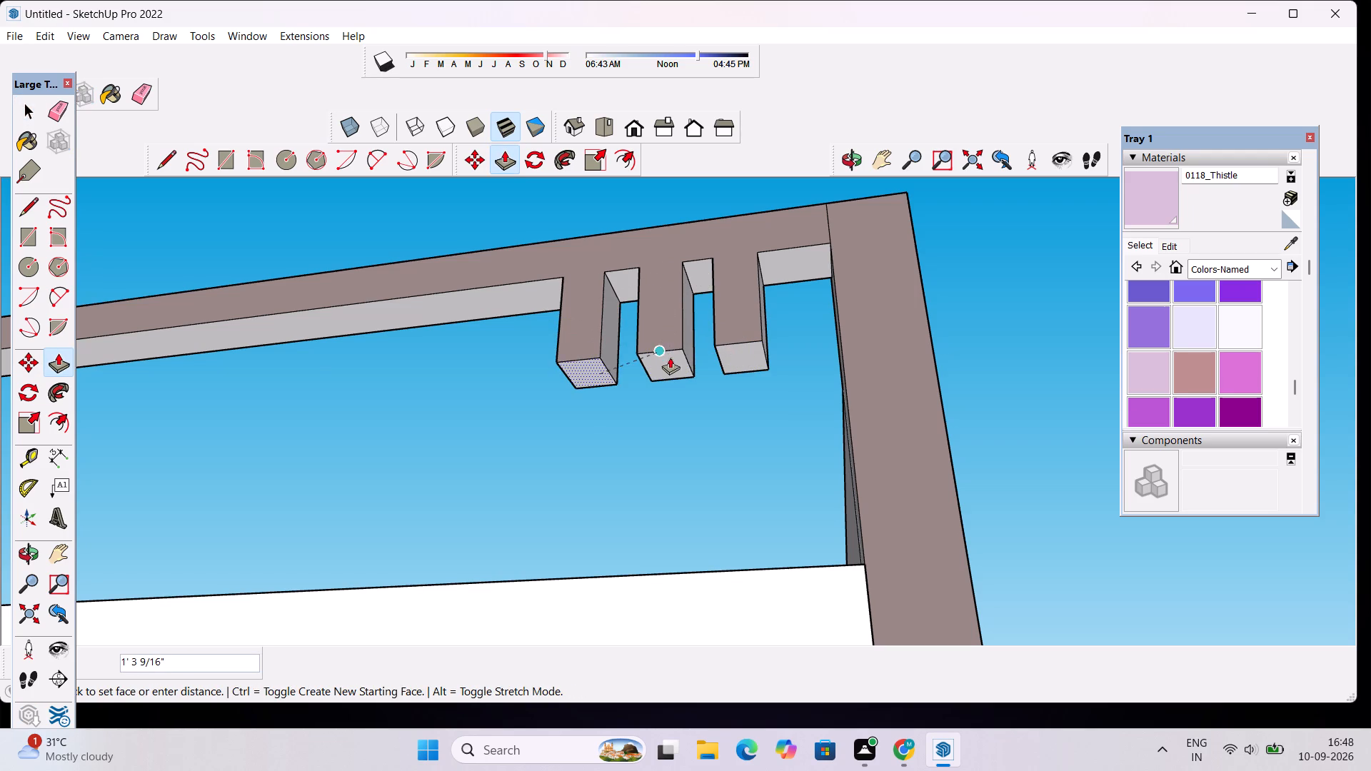
click(670, 358)
Examine the three hanging slats, the rooftop frame and the parapet wall from the front, close up and from below.
scroll(674, 370, down, 6)
click(845, 158)
drag(762, 287, 785, 344)
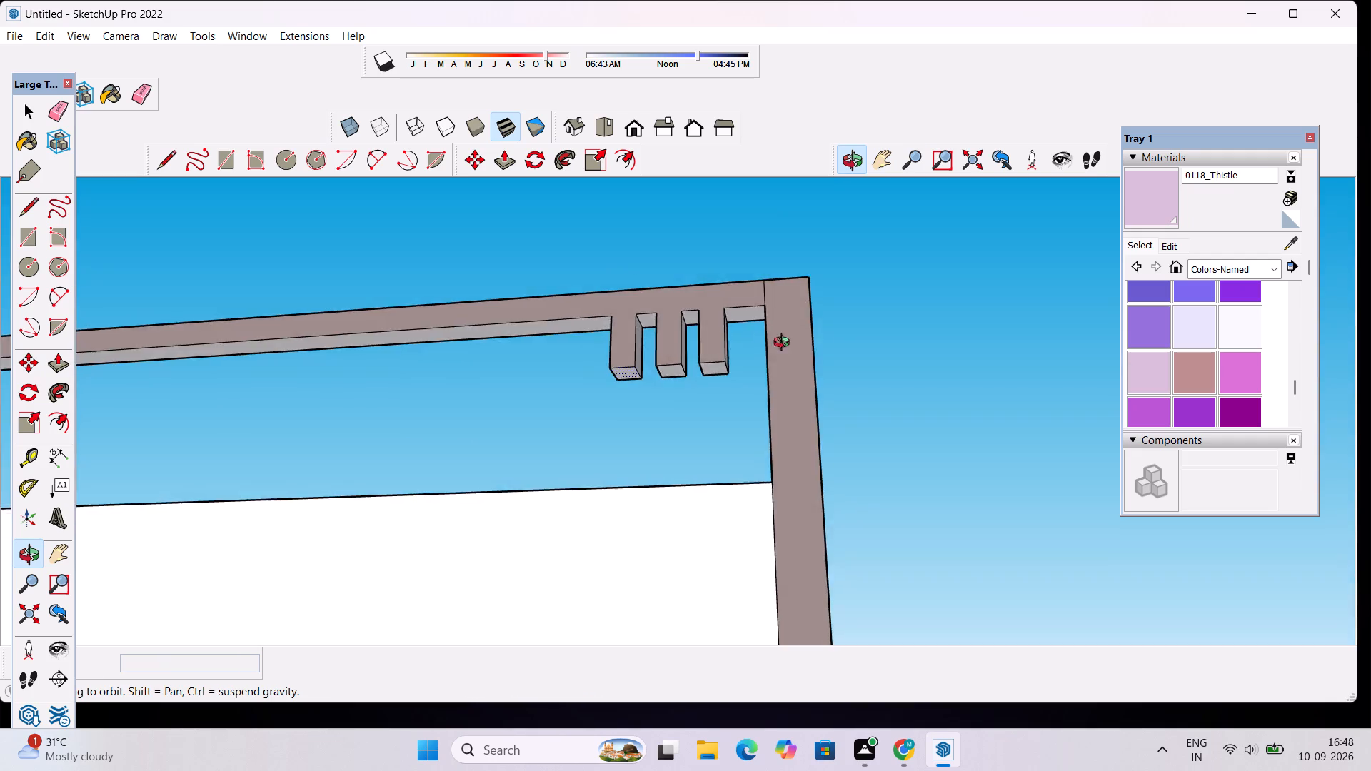
drag(785, 344, 802, 407)
scroll(790, 422, down, 5)
scroll(671, 445, up, 7)
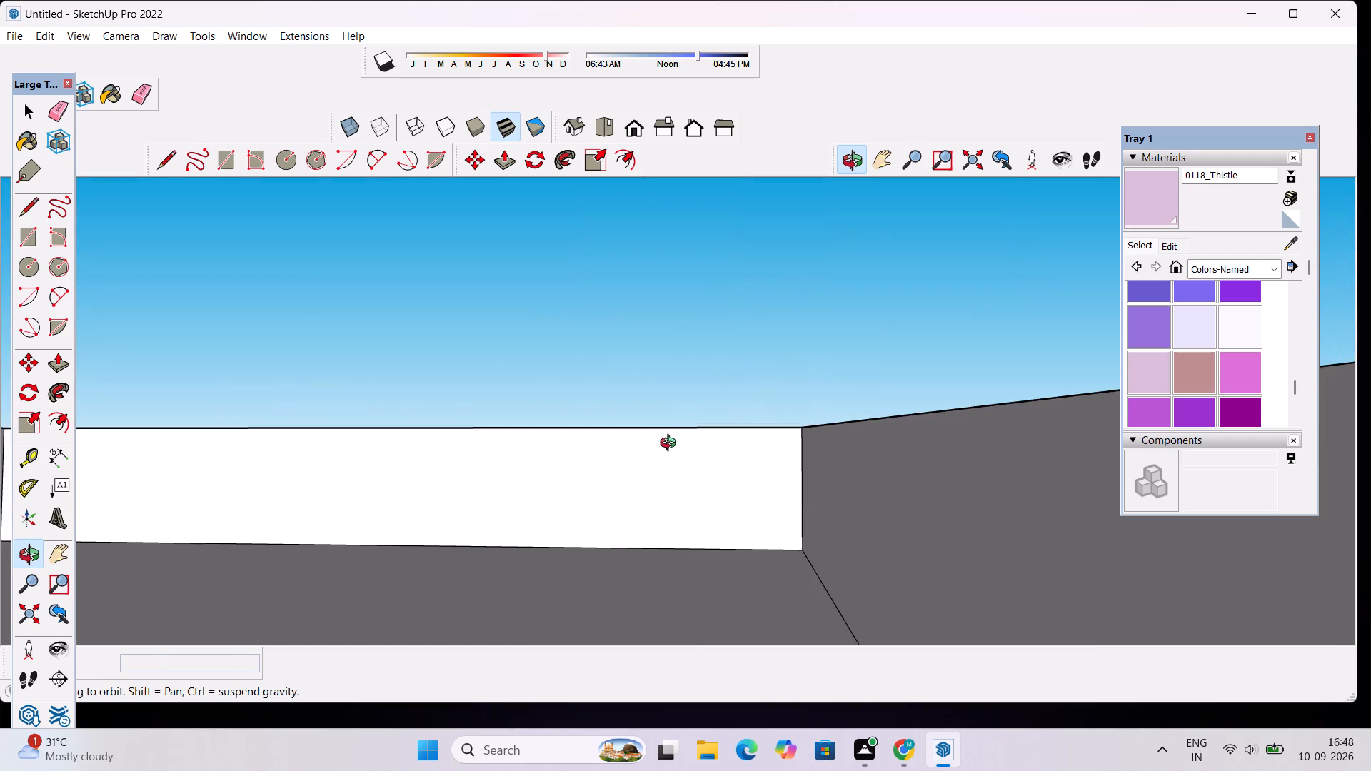
scroll(677, 445, down, 6)
drag(716, 438, 723, 298)
drag(723, 298, 685, 452)
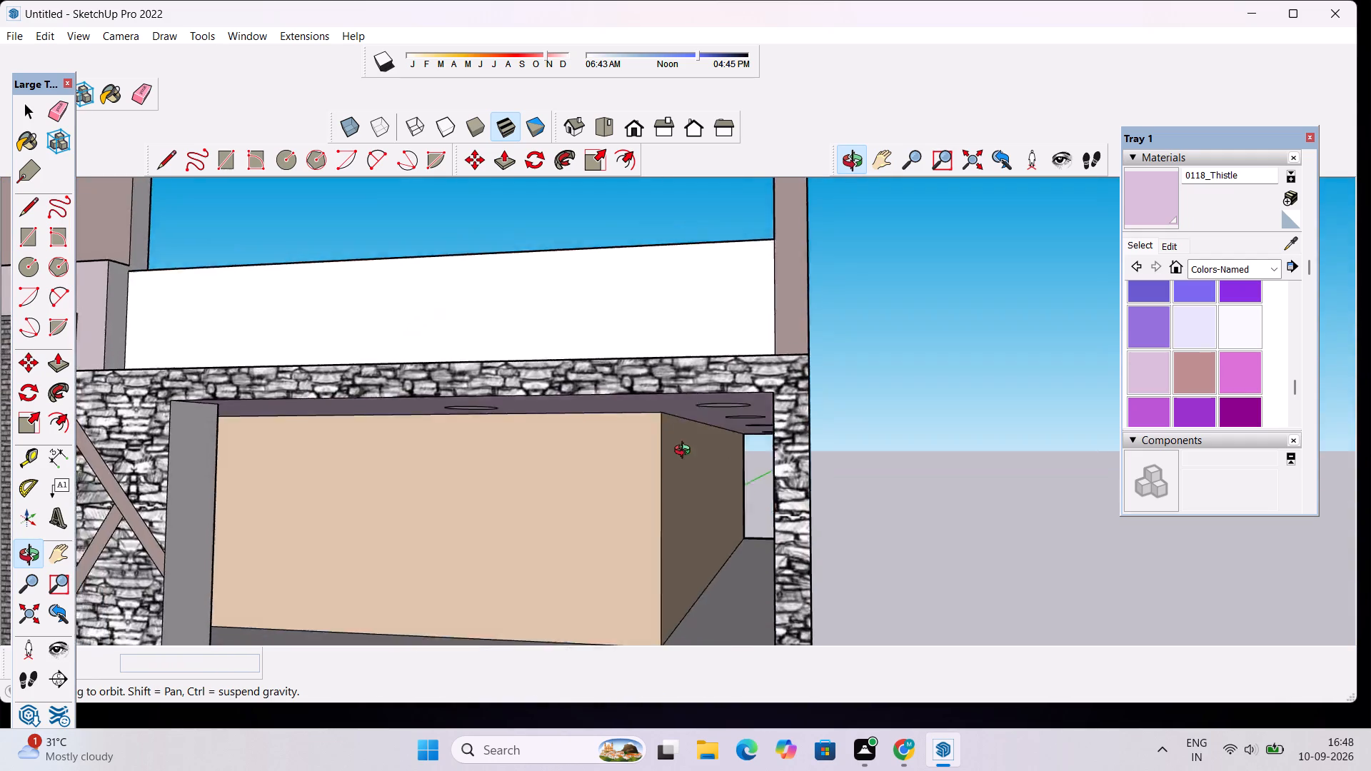
drag(685, 452, 672, 511)
scroll(672, 470, down, 10)
drag(650, 530, 685, 443)
scroll(726, 262, up, 6)
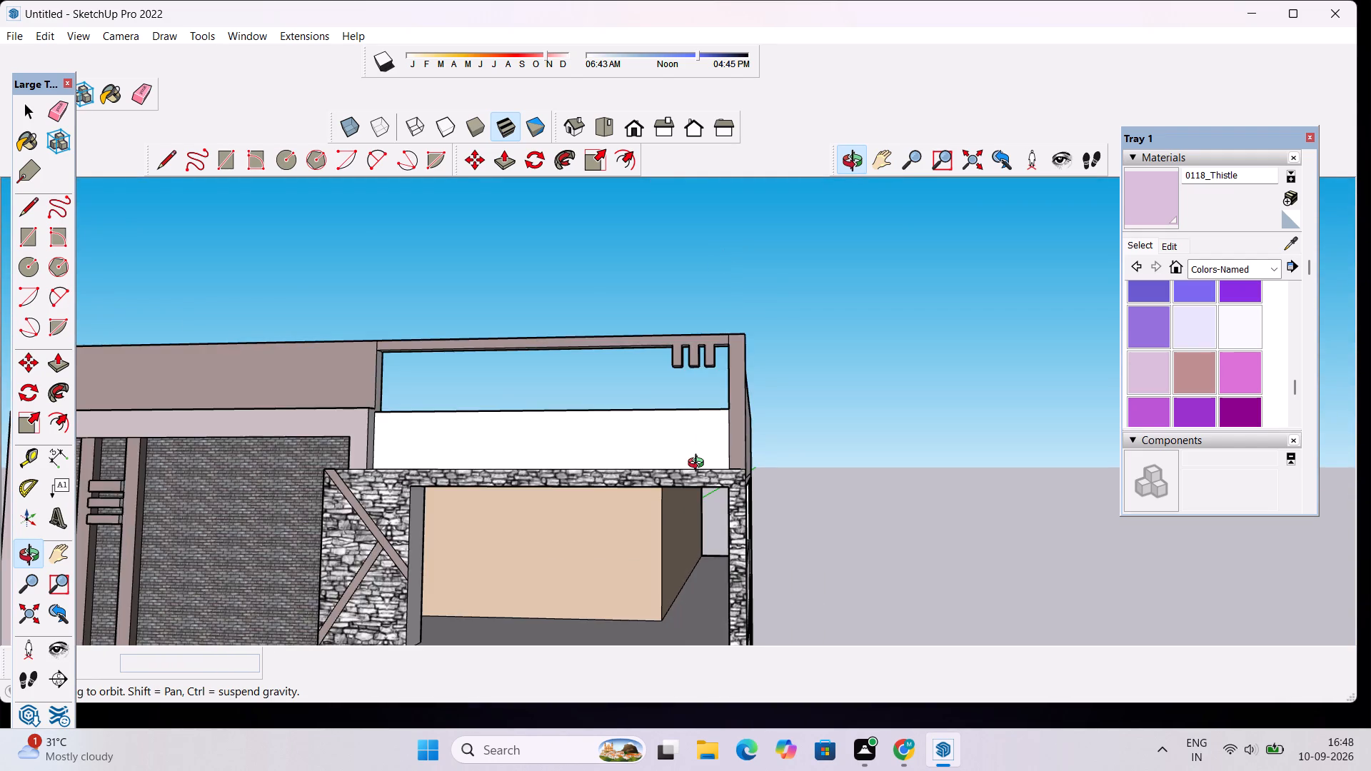
scroll(697, 461, up, 4)
drag(696, 393, 692, 335)
scroll(698, 236, up, 6)
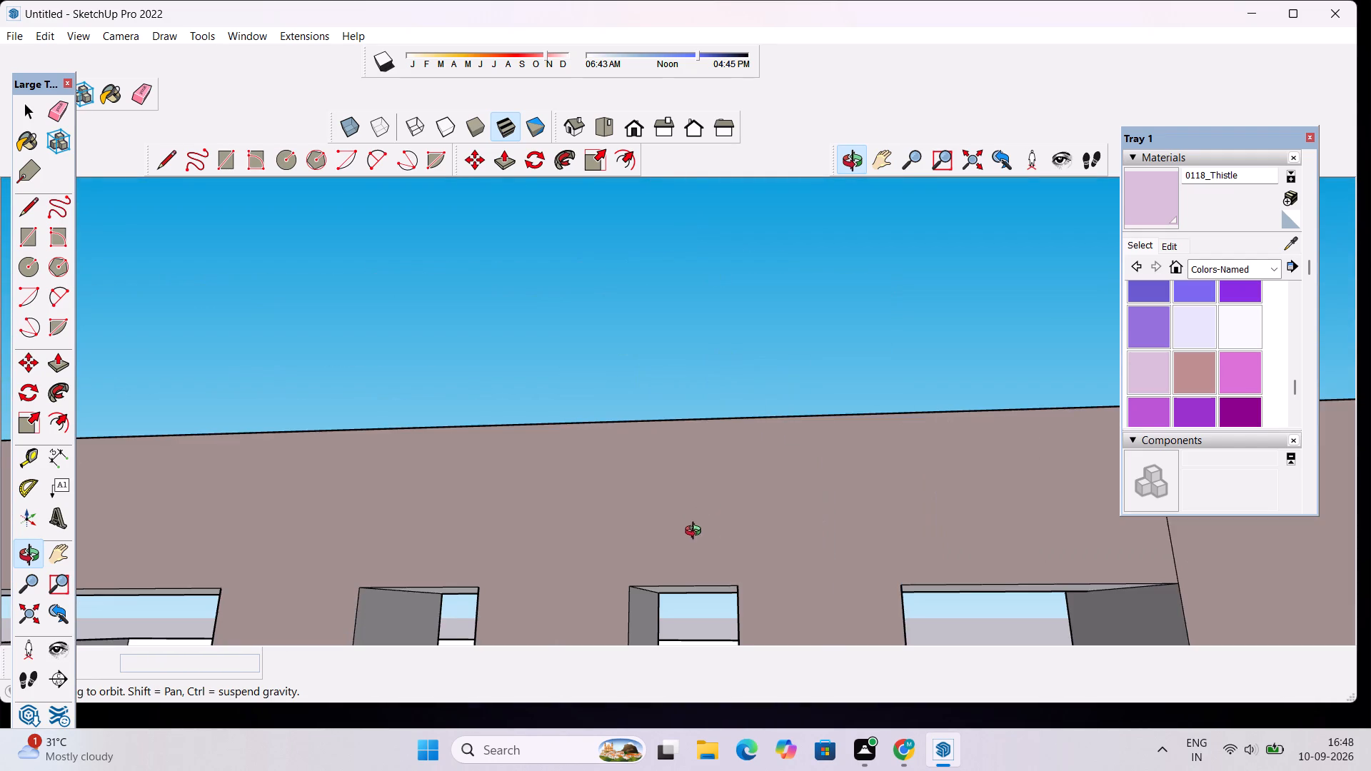
scroll(675, 501, down, 3)
drag(700, 630, 693, 563)
scroll(691, 555, down, 2)
drag(693, 563, 693, 553)
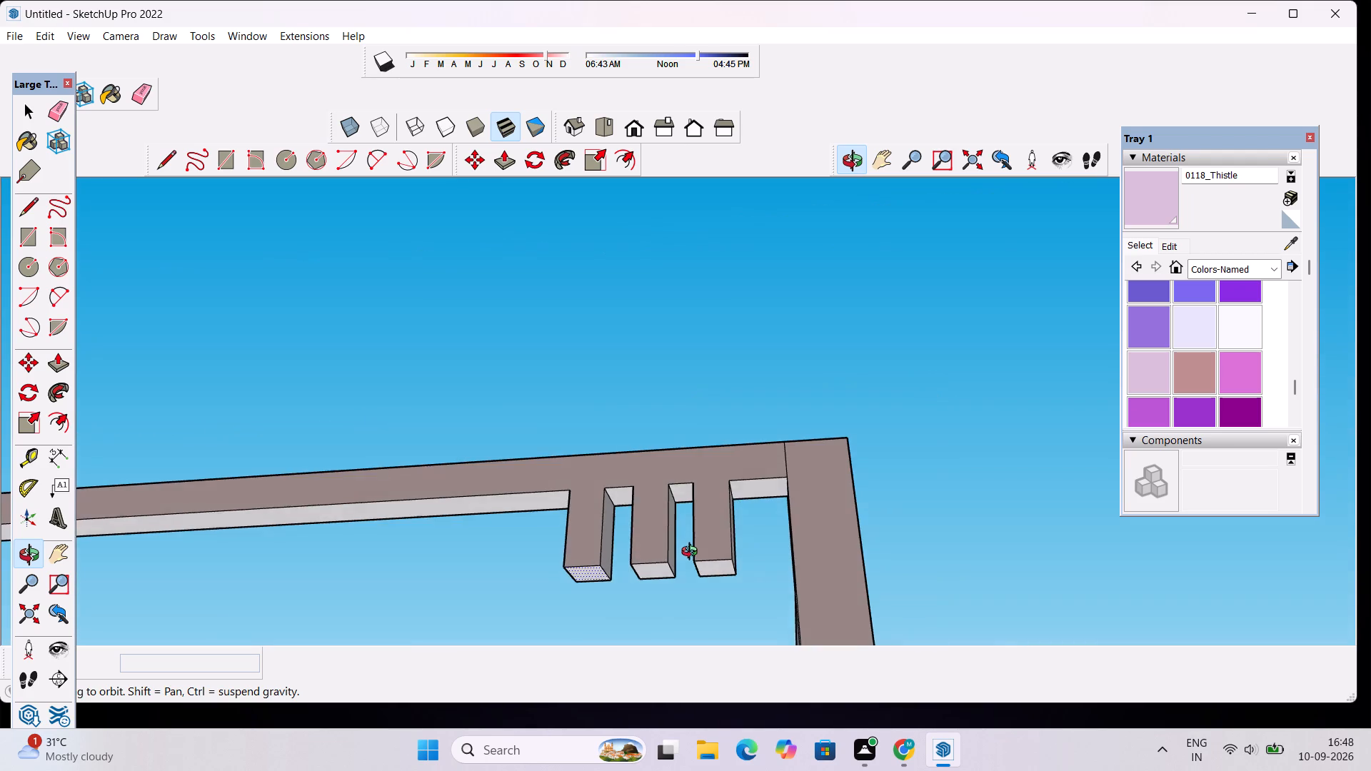
drag(693, 553, 710, 447)
scroll(671, 561, up, 3)
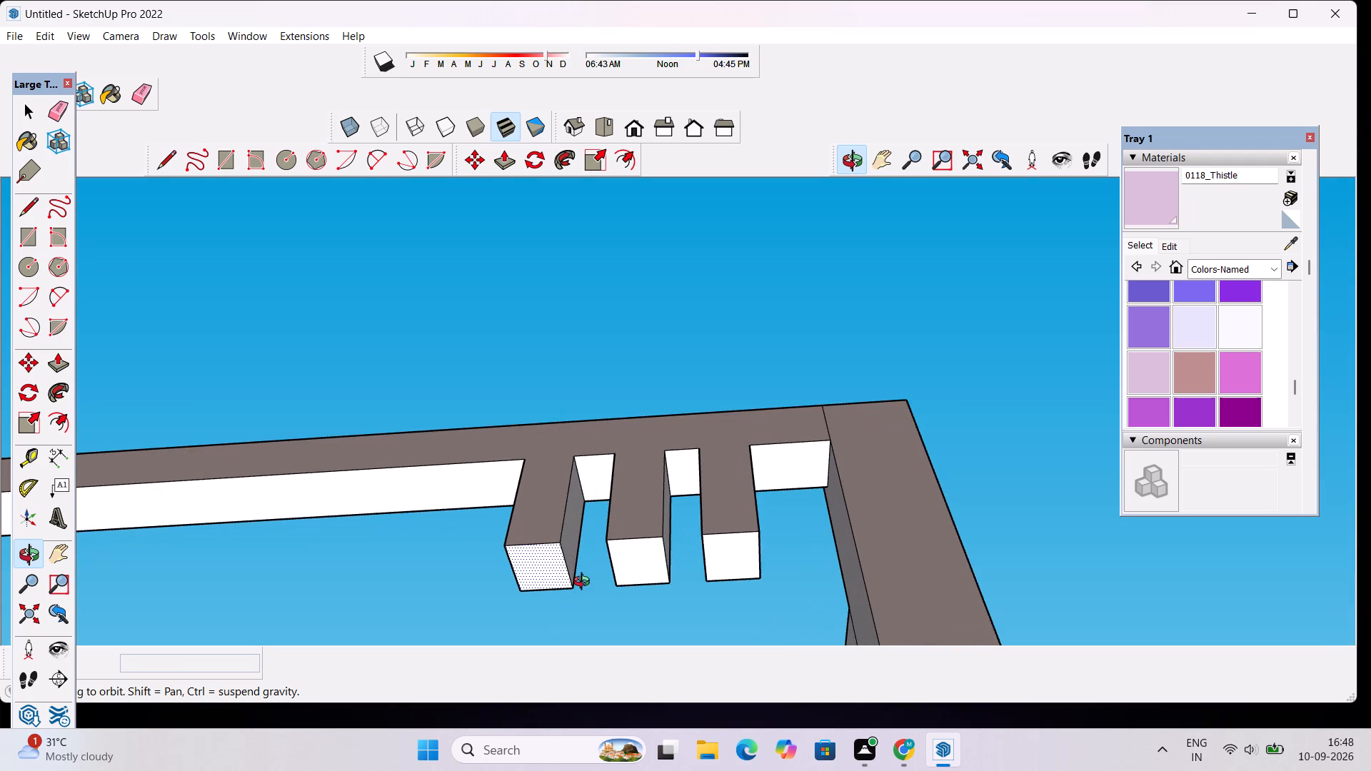
Push/Pull the end of the slat farthest from the corner post further down, making it the longest of the three.
key(p)
click(544, 560)
scroll(539, 571, down, 2)
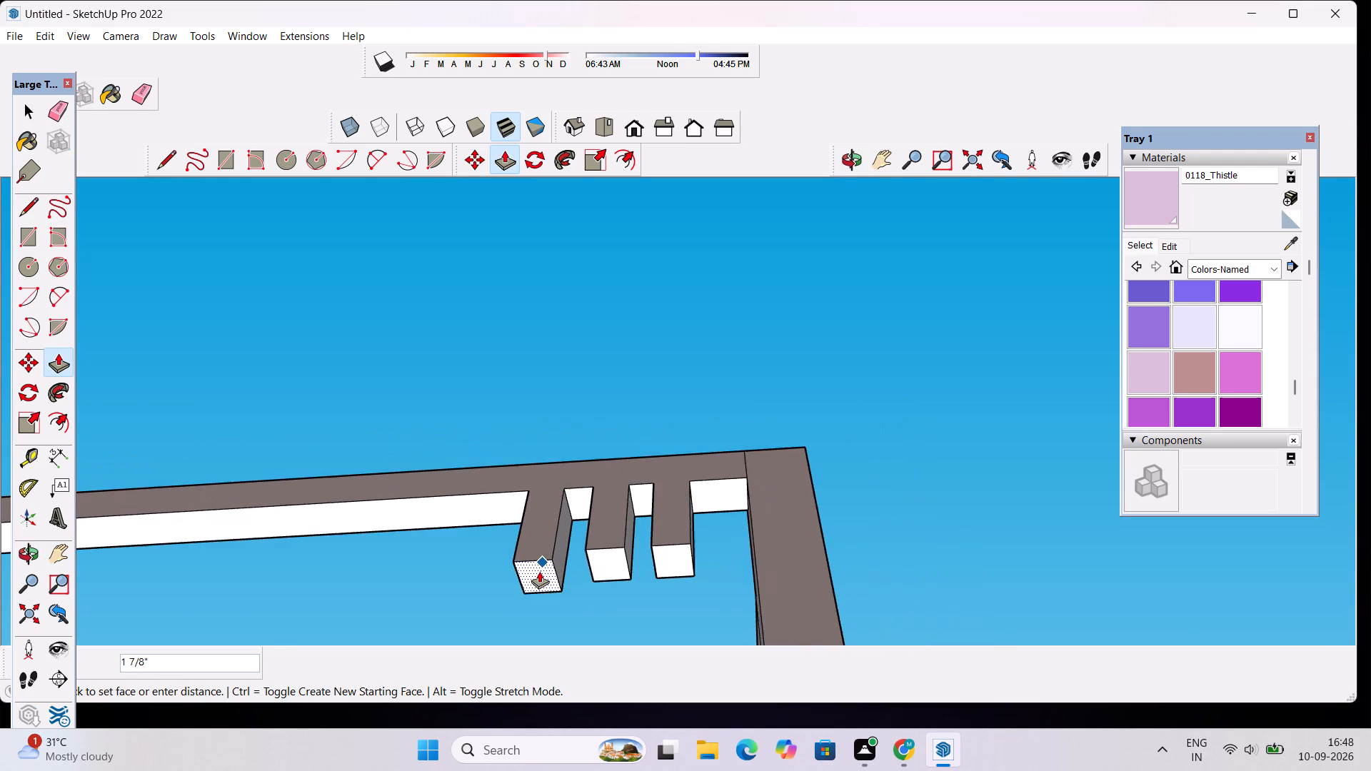
scroll(539, 571, down, 16)
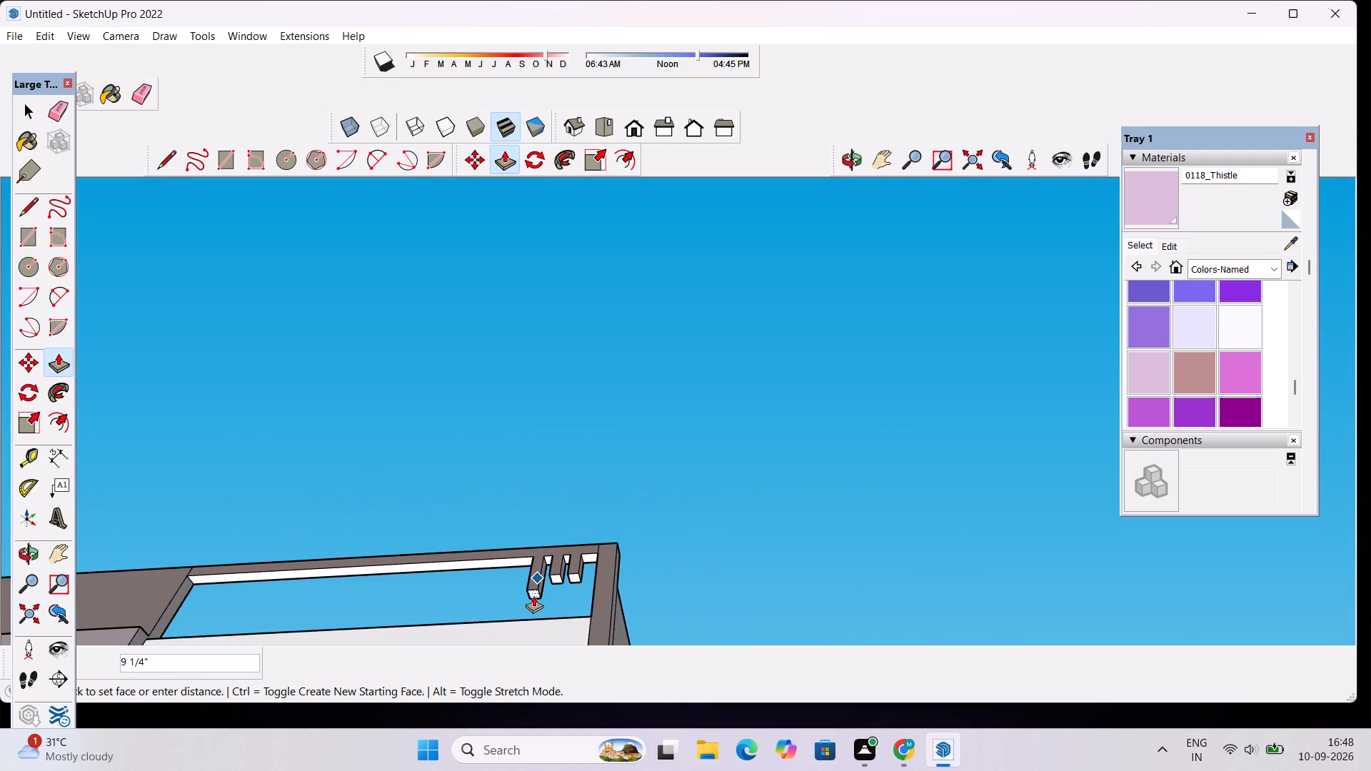
click(531, 605)
scroll(548, 587, up, 9)
key(space)
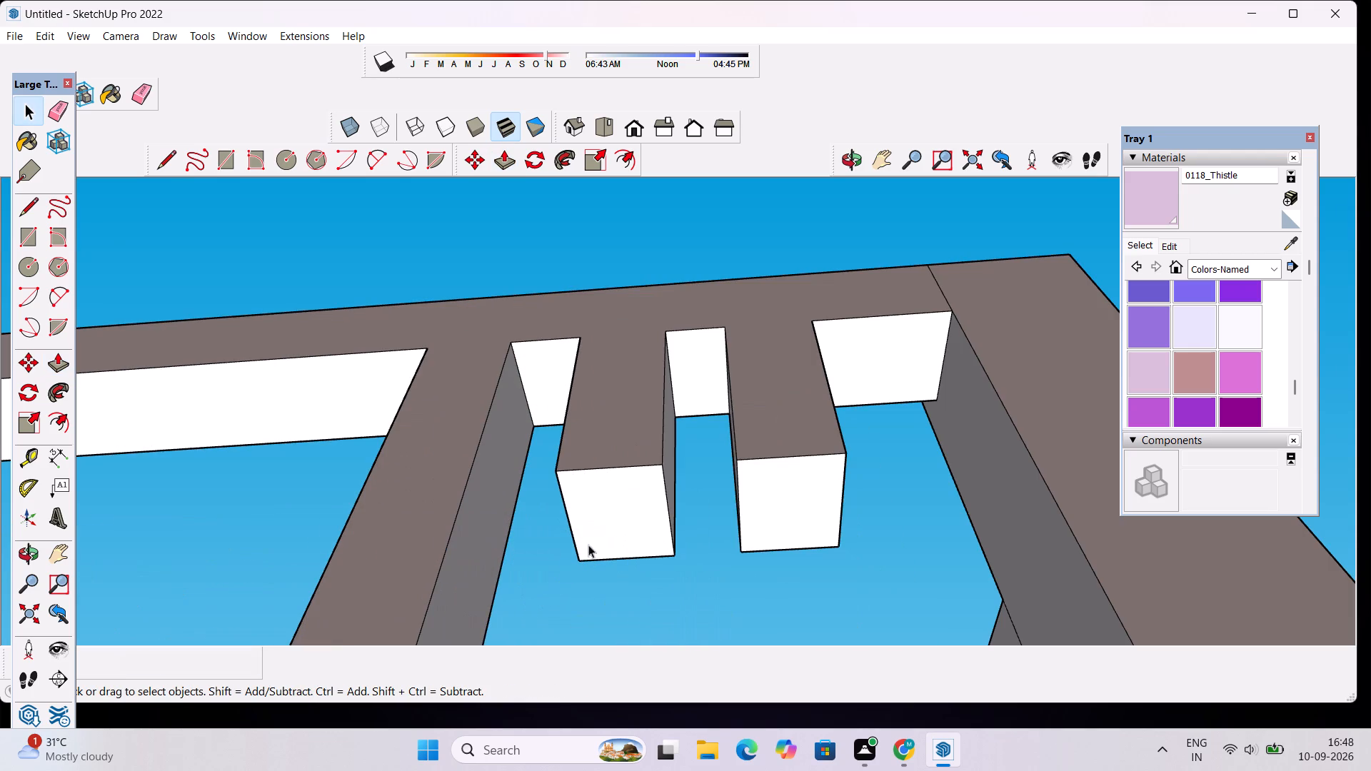
Extend the middle slat downward by about 1' 4", ending slightly above the end of the longest slat.
click(597, 534)
key(p)
click(598, 534)
scroll(593, 553, down, 8)
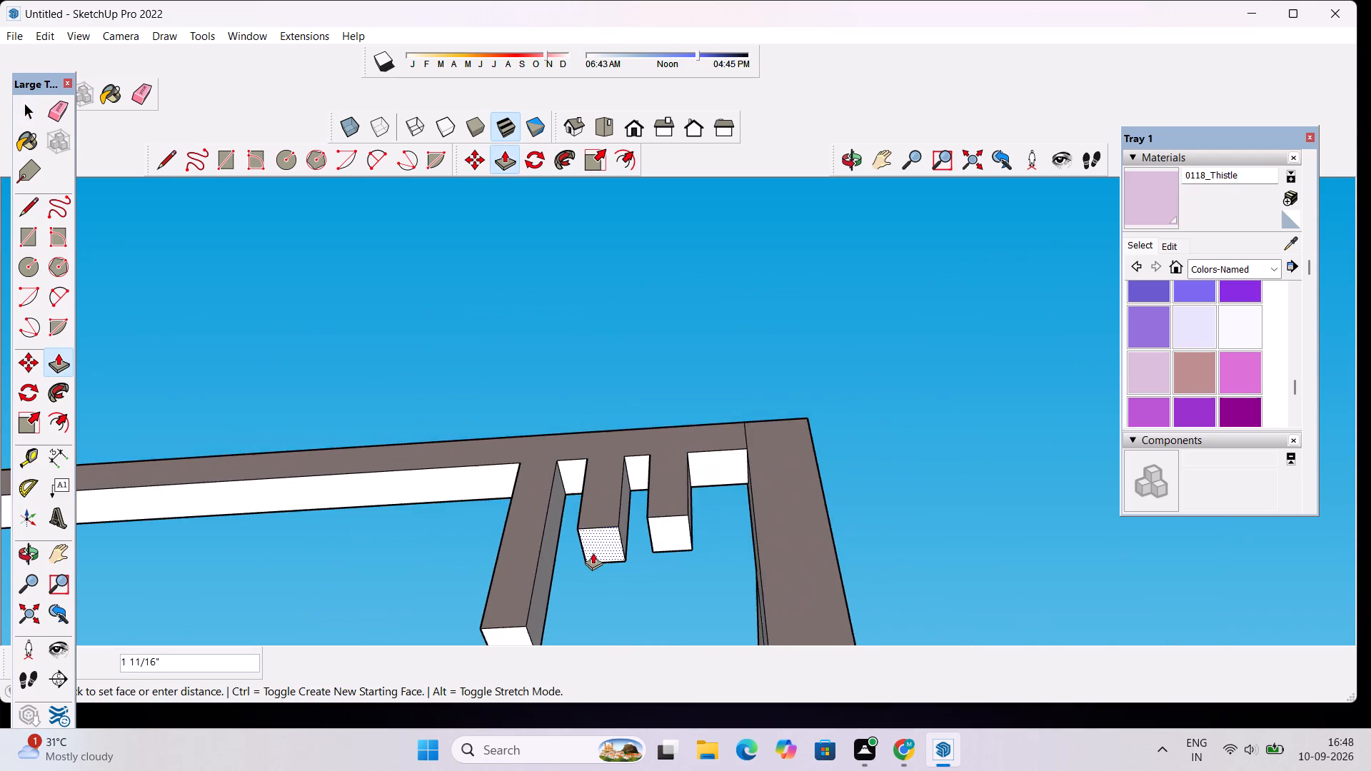
scroll(593, 553, down, 5)
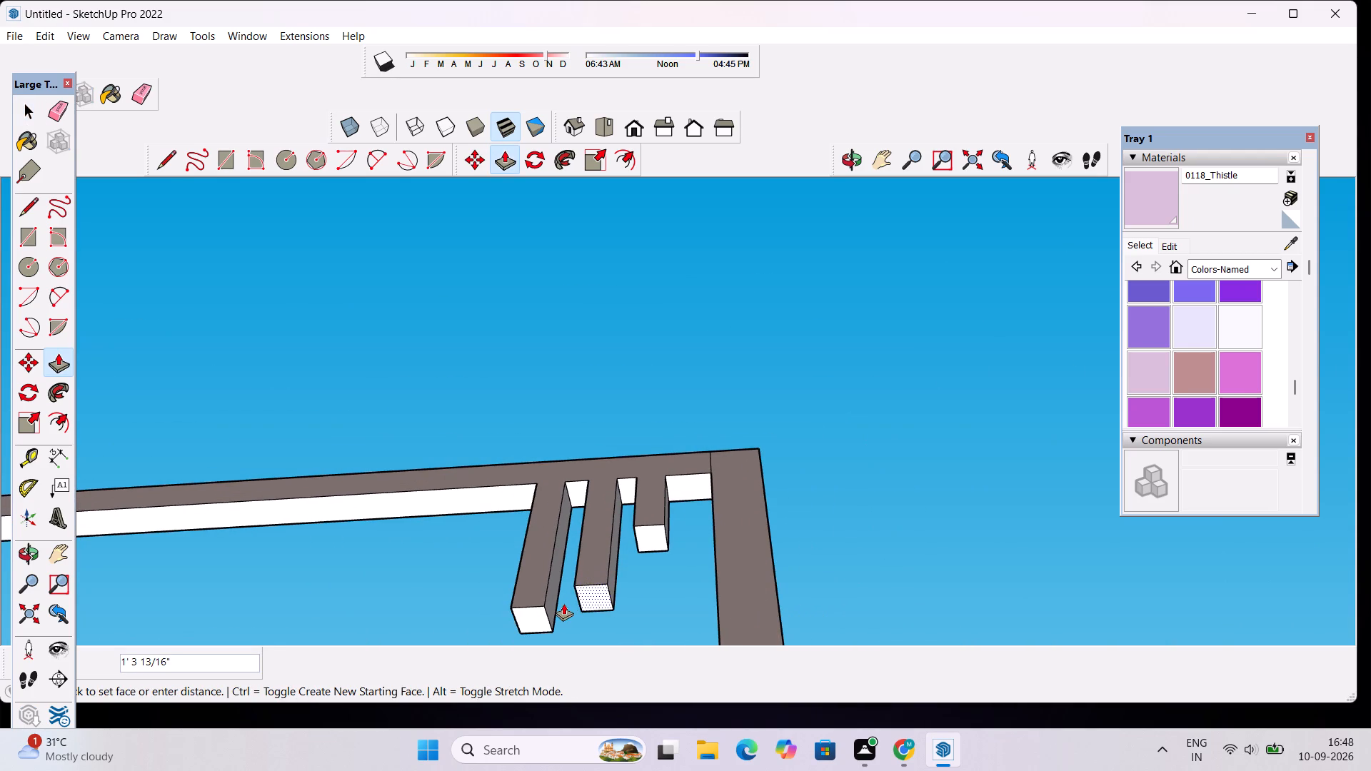
click(563, 604)
key(space)
Extend the slat nearest the corner post downward by about 1', completing the stepped row of three.
click(646, 540)
key(p)
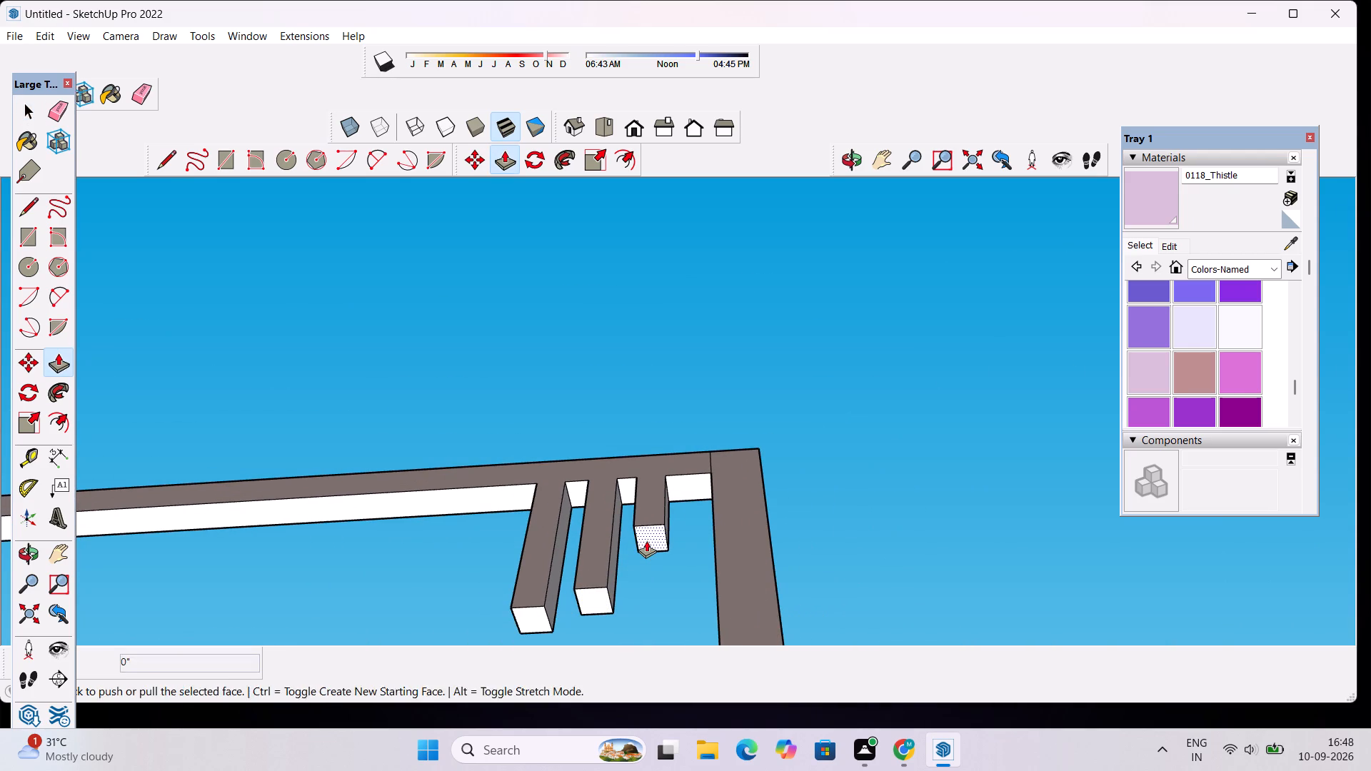
click(646, 540)
click(636, 583)
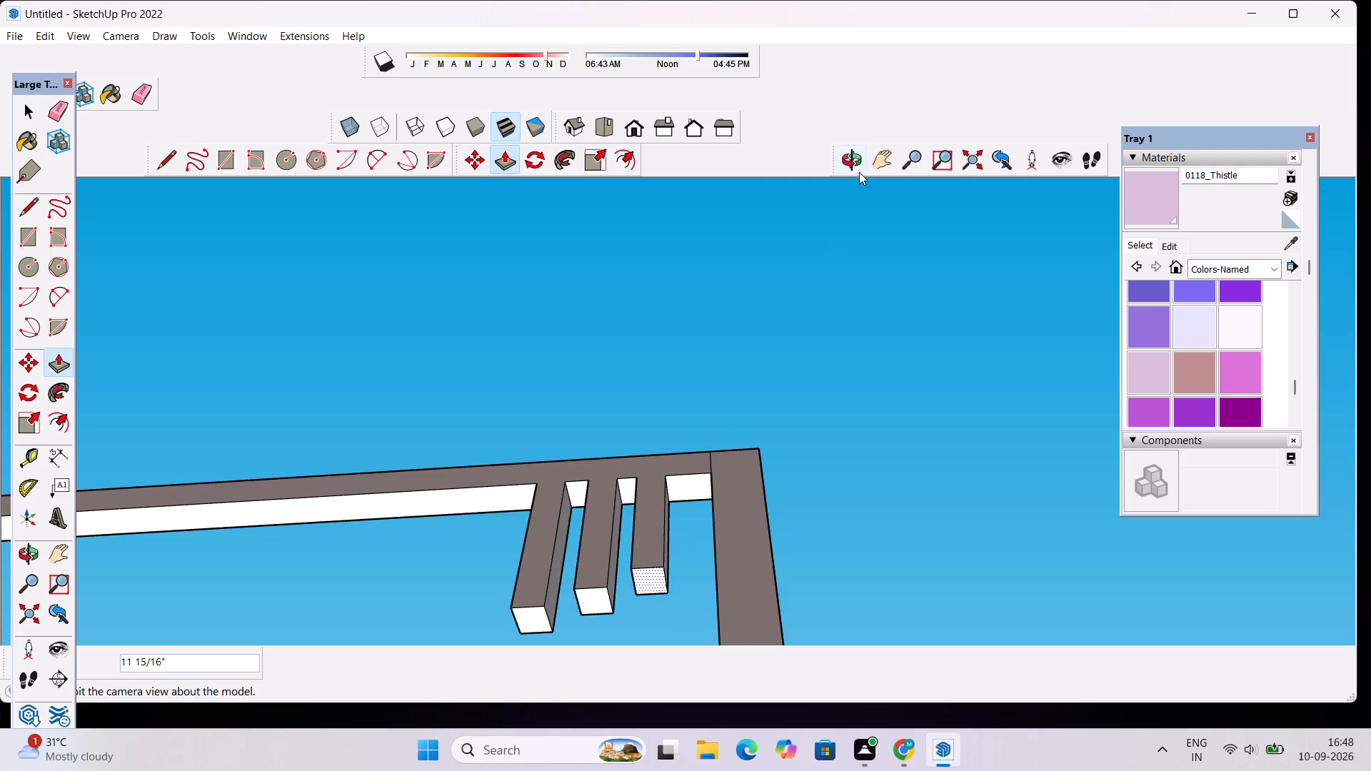
Paint the front face of the rooftop parapet wall below the hanging slats with Translucent Glass Gray from Glass and Mirrors.
click(643, 137)
scroll(658, 415, down, 5)
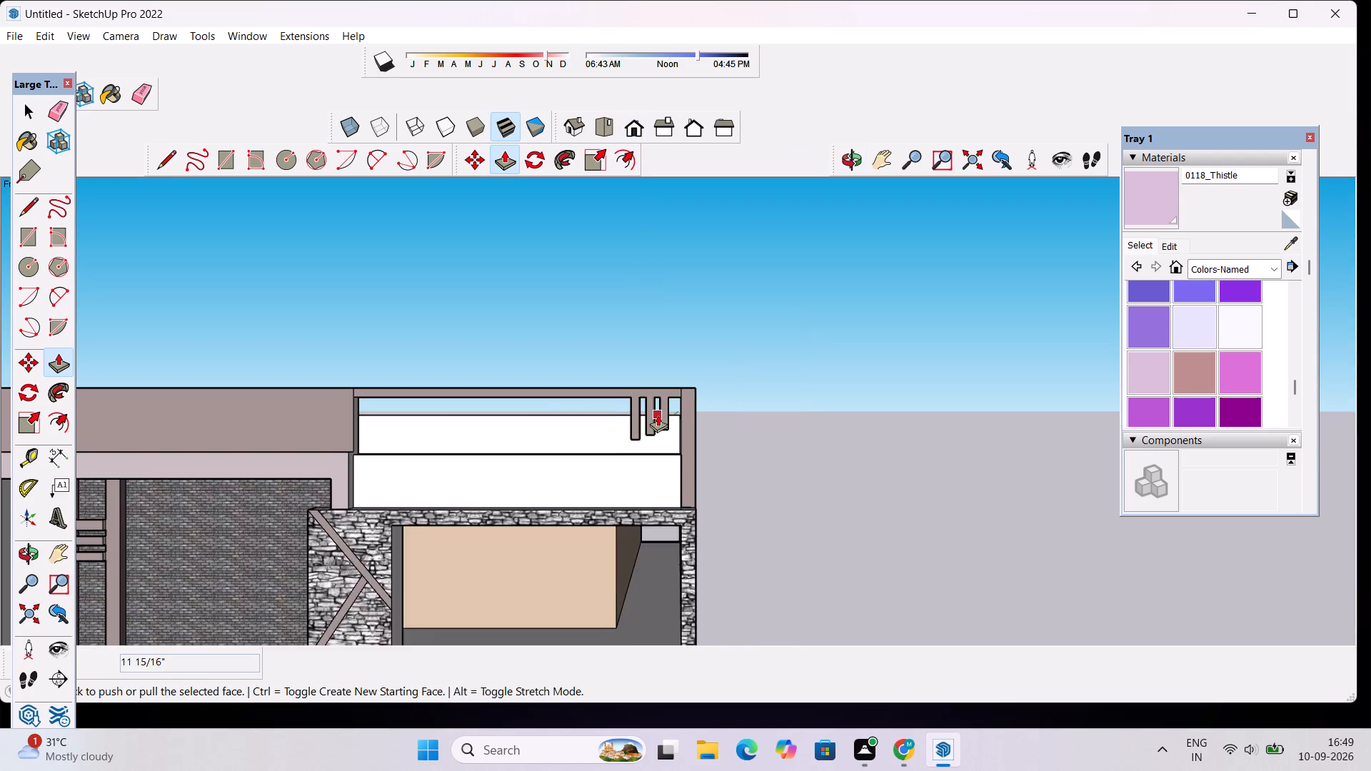
scroll(658, 415, down, 3)
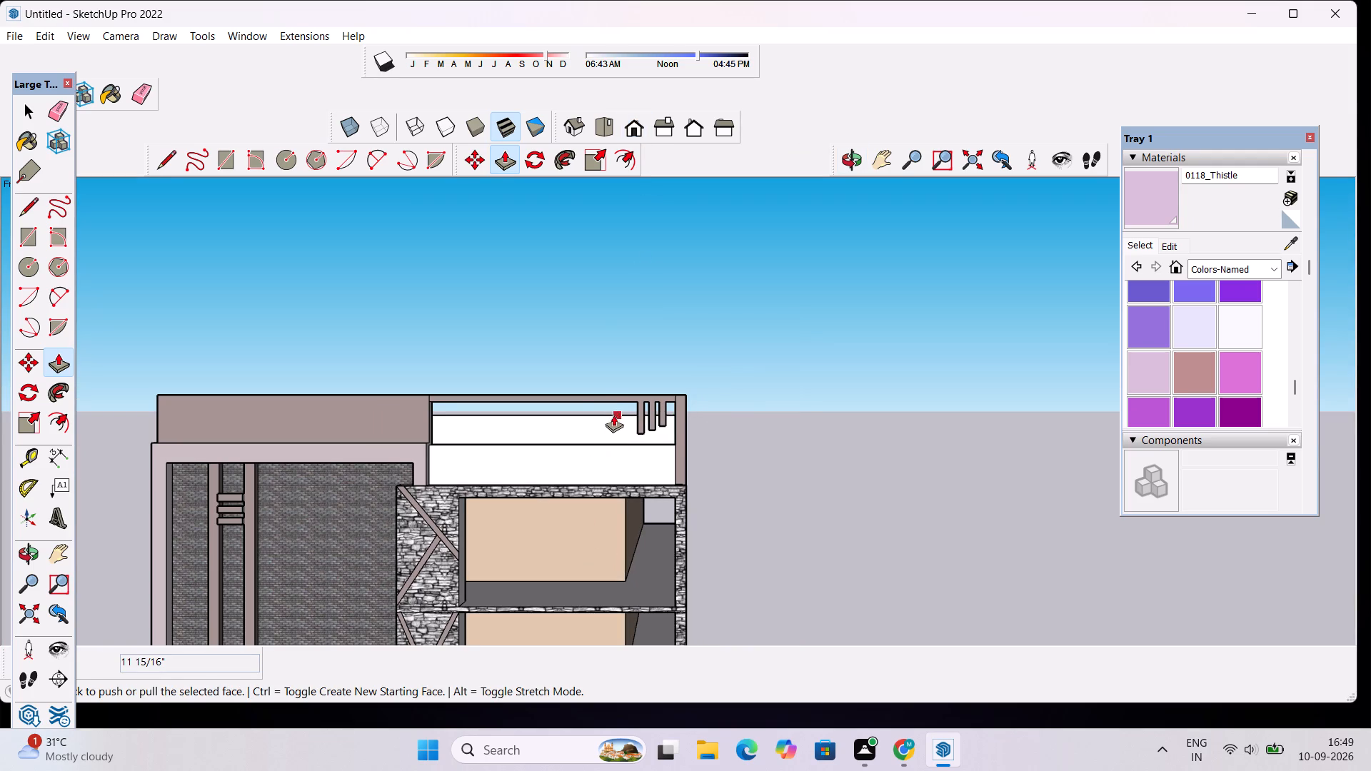
scroll(625, 409, up, 5)
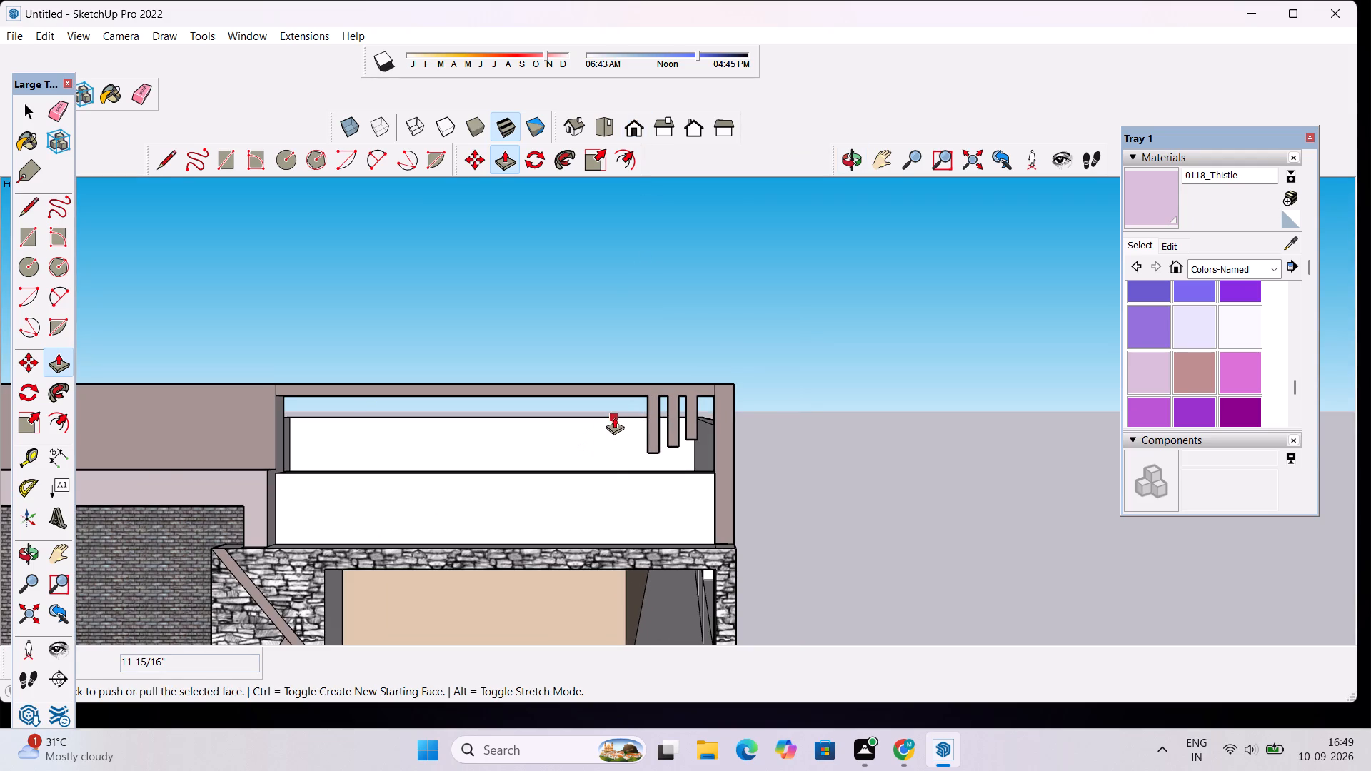
scroll(625, 446, up, 5)
scroll(625, 446, down, 6)
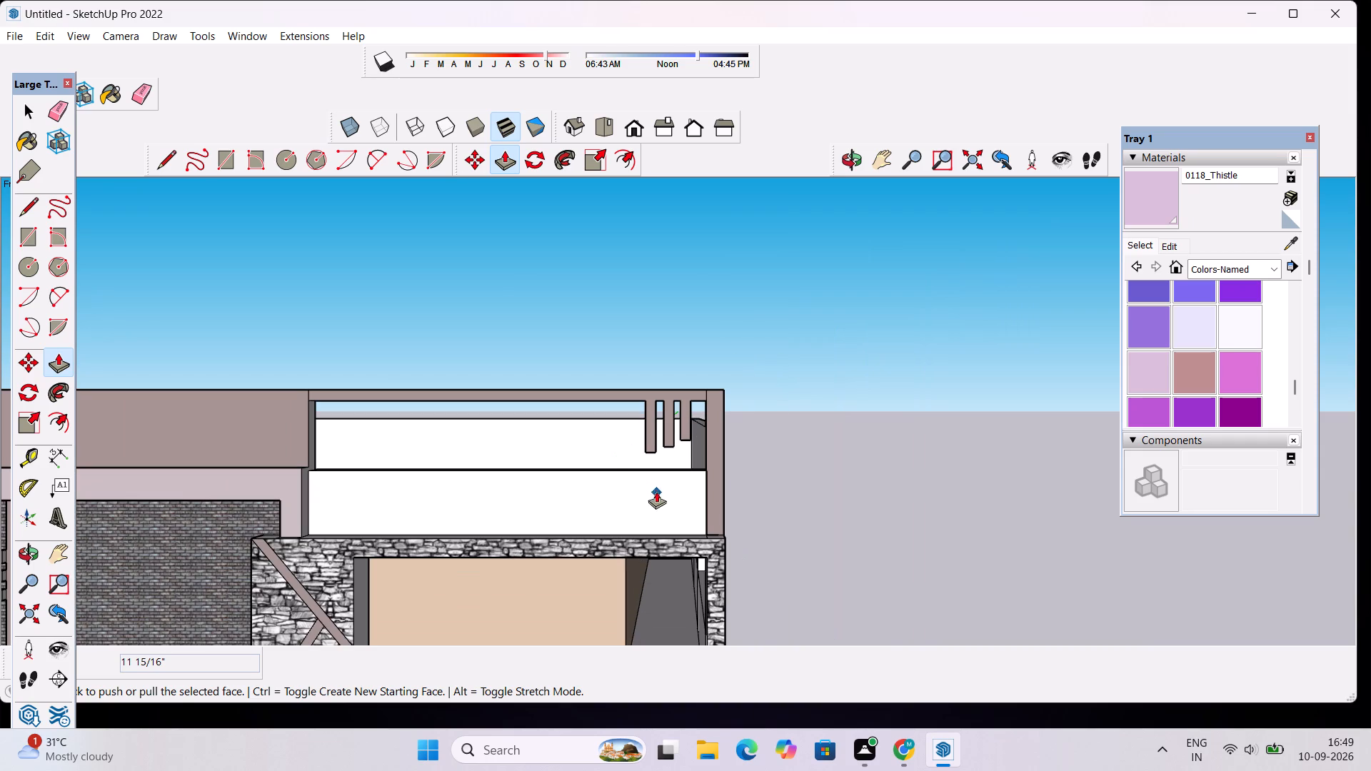
key(space)
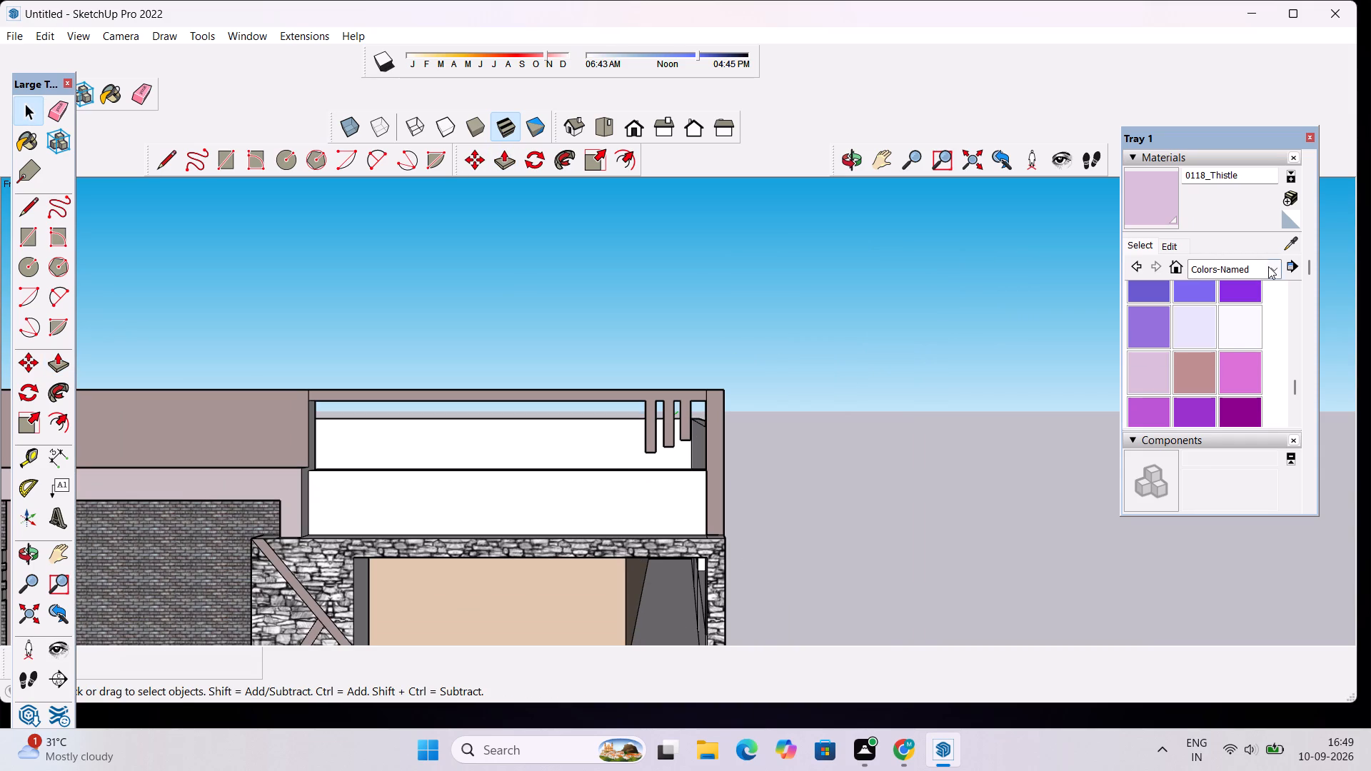
click(1268, 266)
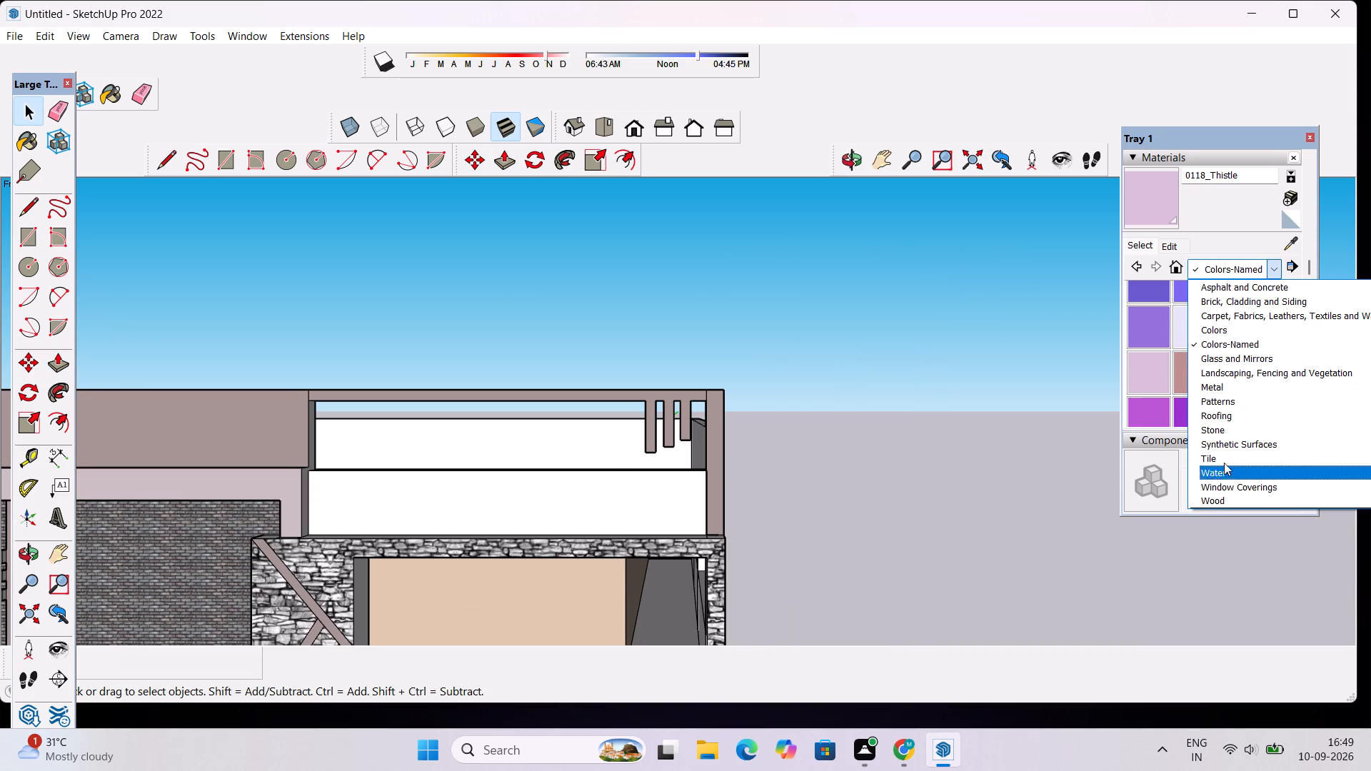
click(1222, 359)
click(1196, 398)
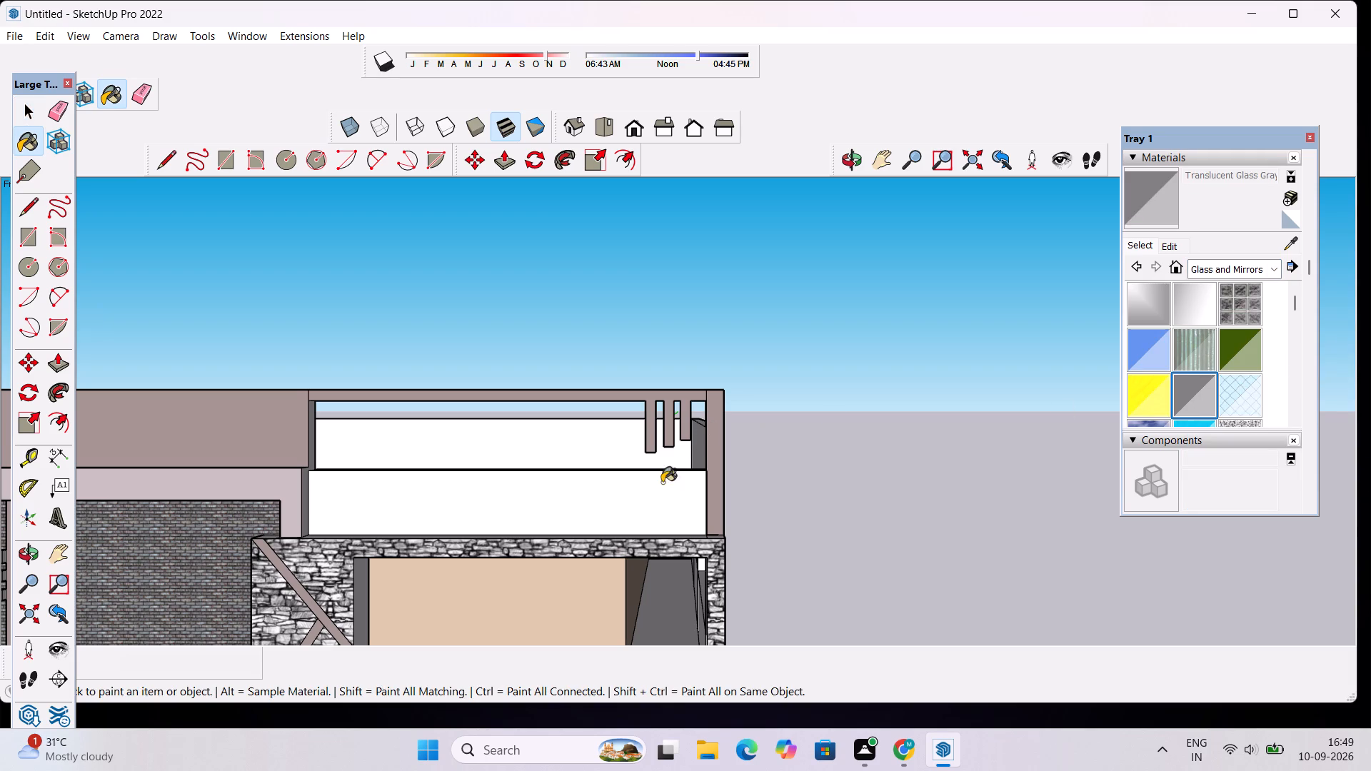
click(657, 485)
Paint the roof-side face and the top face of the same parapet wall with Translucent Glass Gray.
click(845, 167)
drag(850, 302, 631, 446)
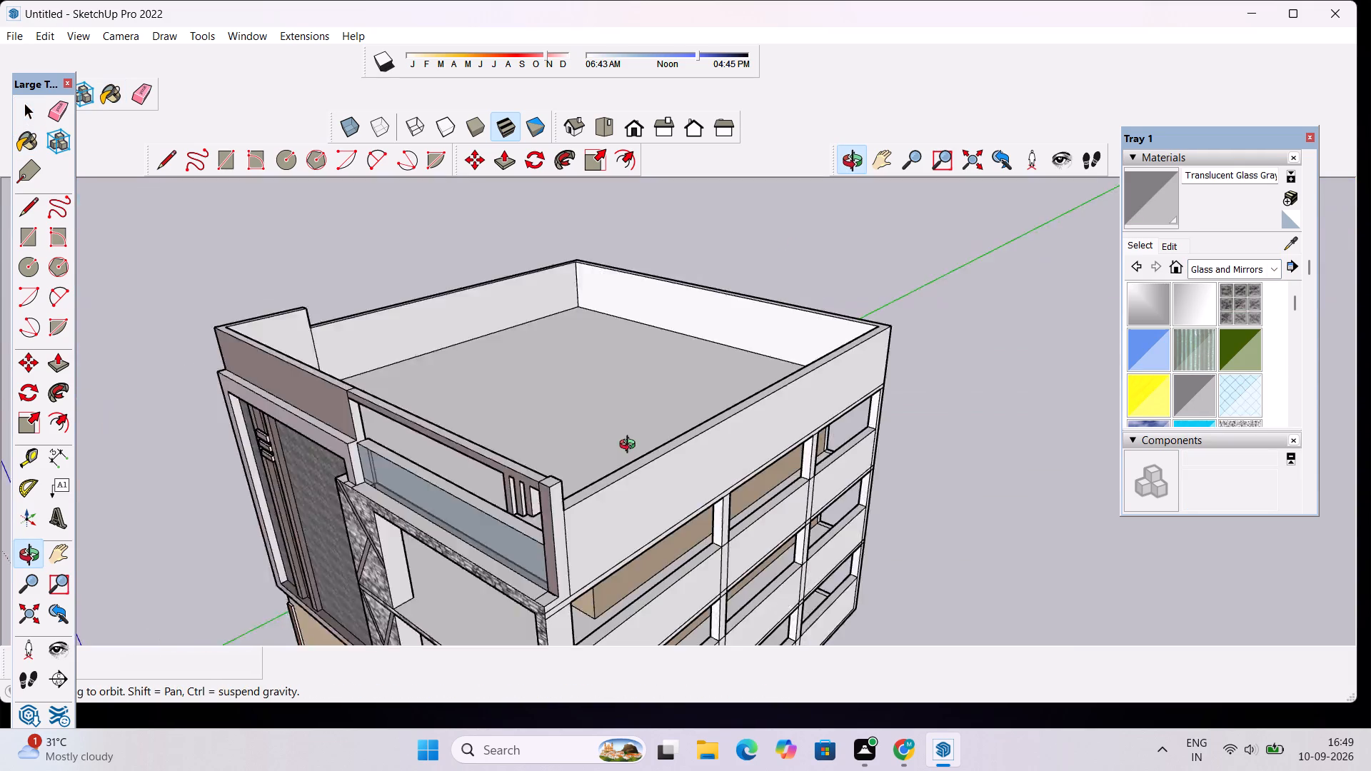
drag(631, 446, 86, 475)
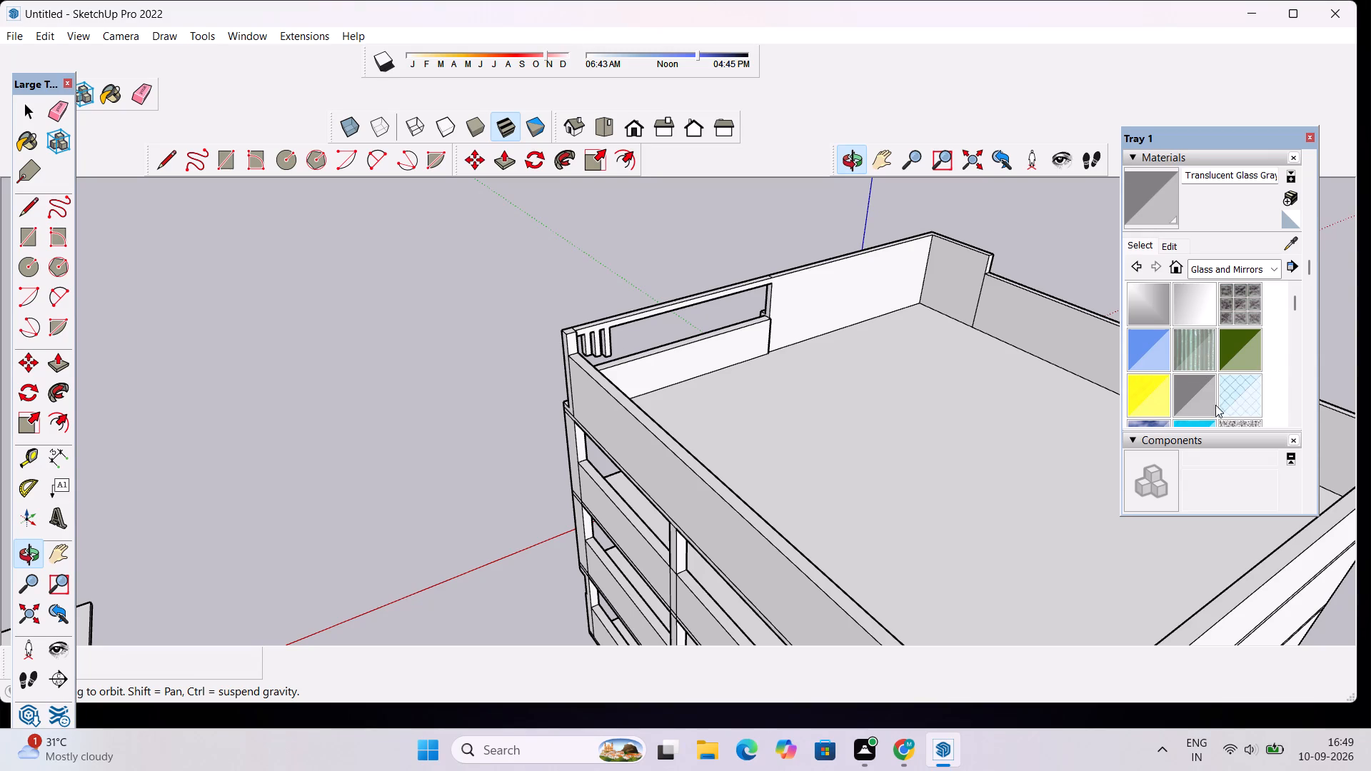
click(1205, 395)
click(687, 361)
scroll(699, 341, up, 5)
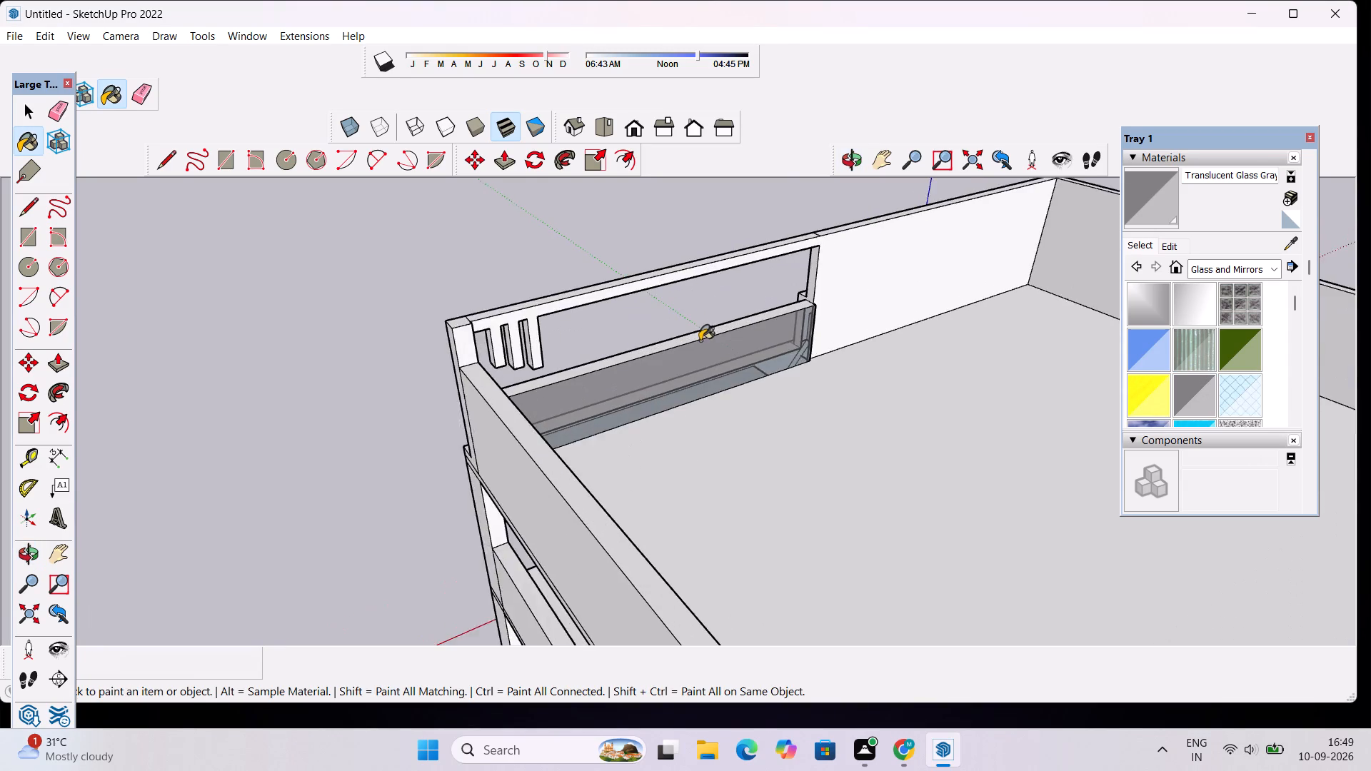
scroll(699, 339, up, 4)
click(698, 331)
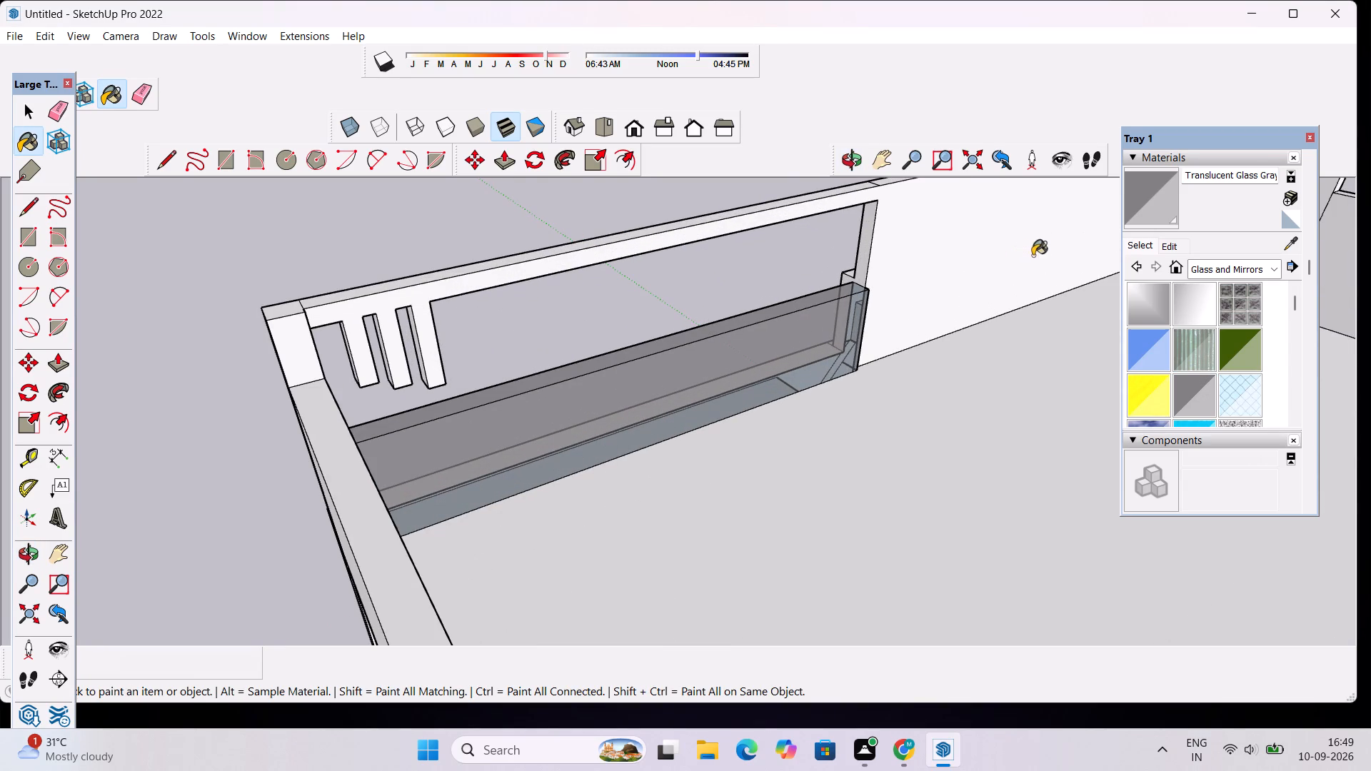
Examine the glass parapet, the front facade and the open side of the building from several angles.
click(853, 166)
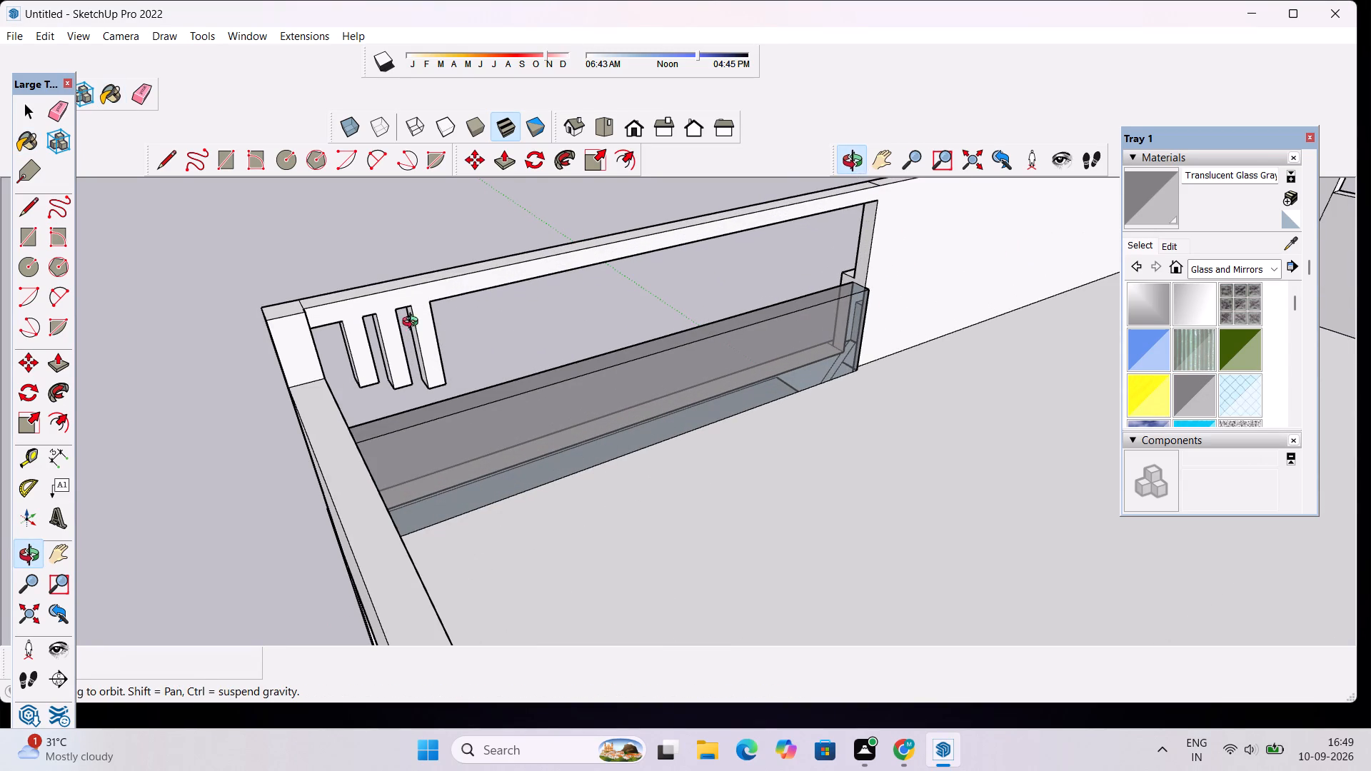
drag(441, 323, 1114, 260)
scroll(909, 441, down, 4)
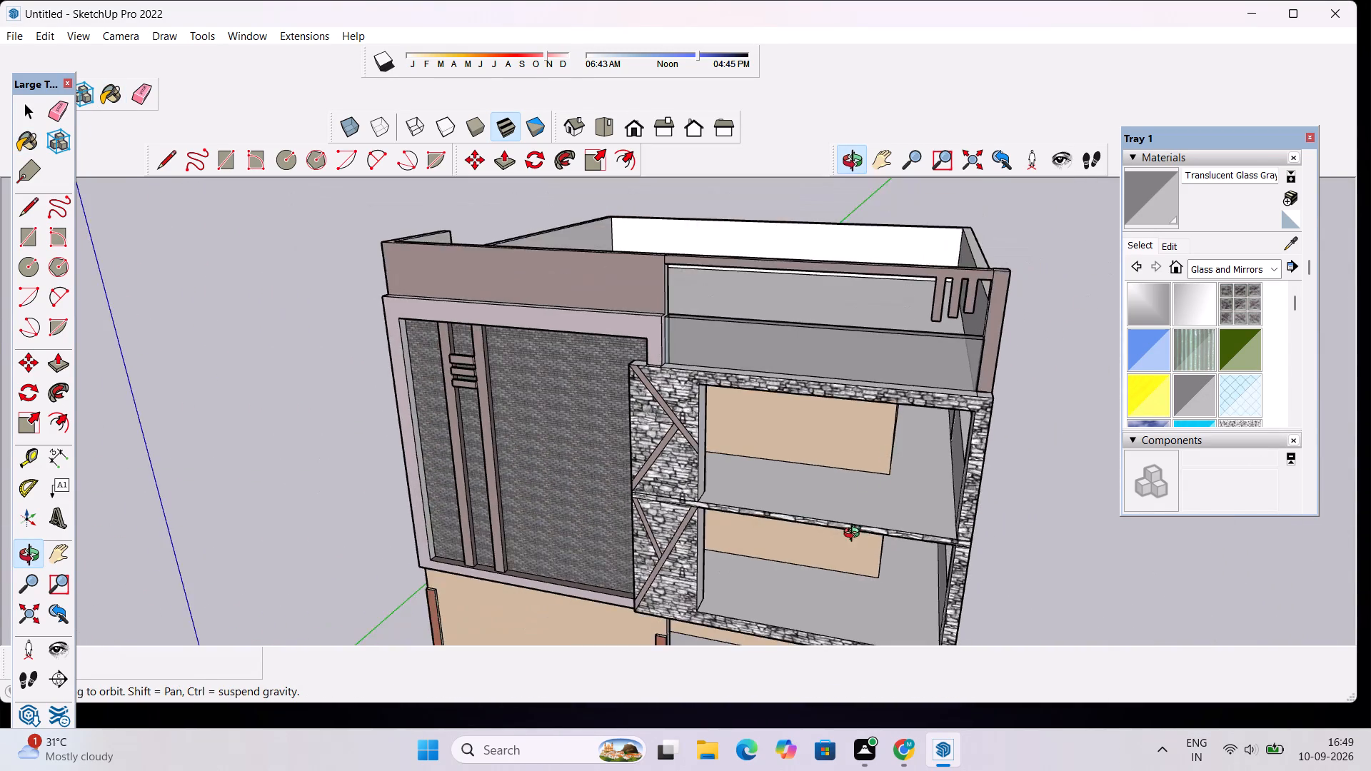
drag(855, 535, 779, 515)
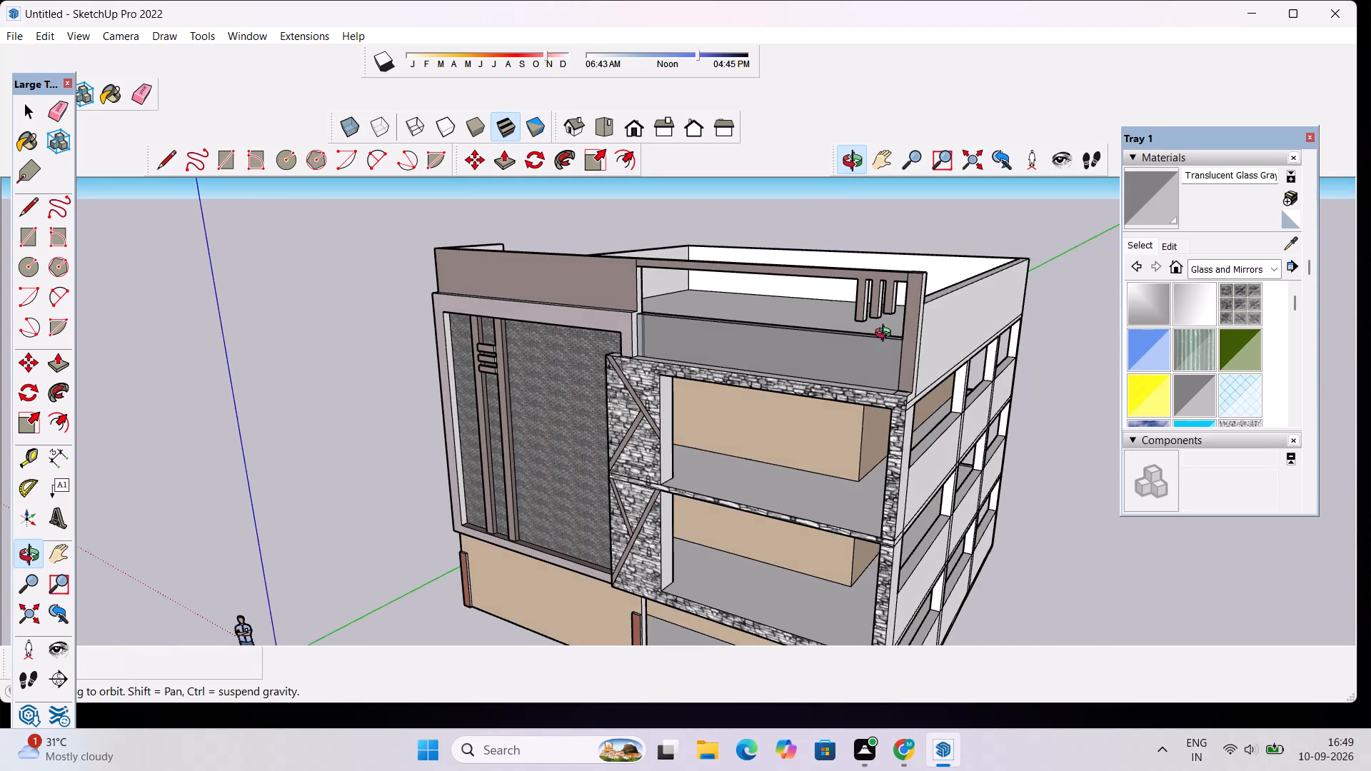
scroll(823, 374, up, 5)
drag(394, 489, 492, 463)
drag(920, 448, 727, 422)
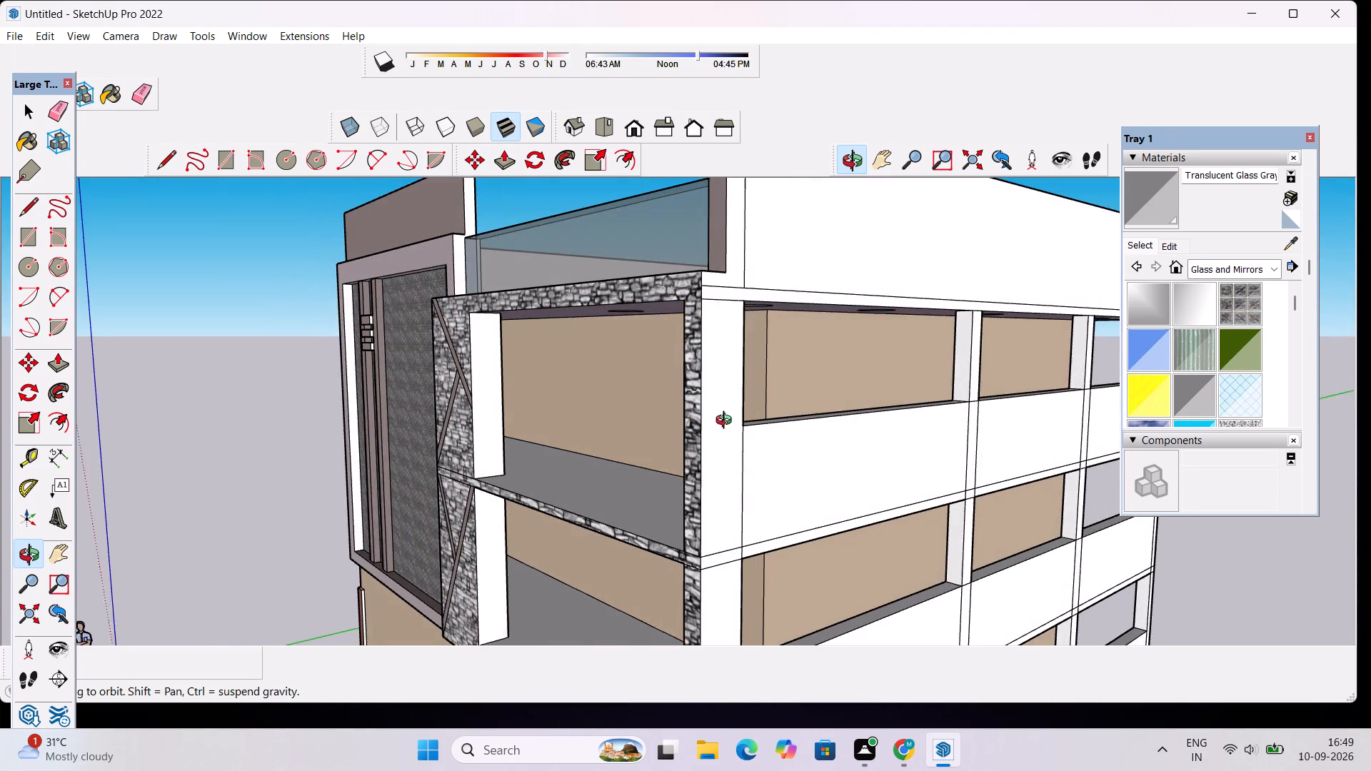
drag(727, 422, 722, 423)
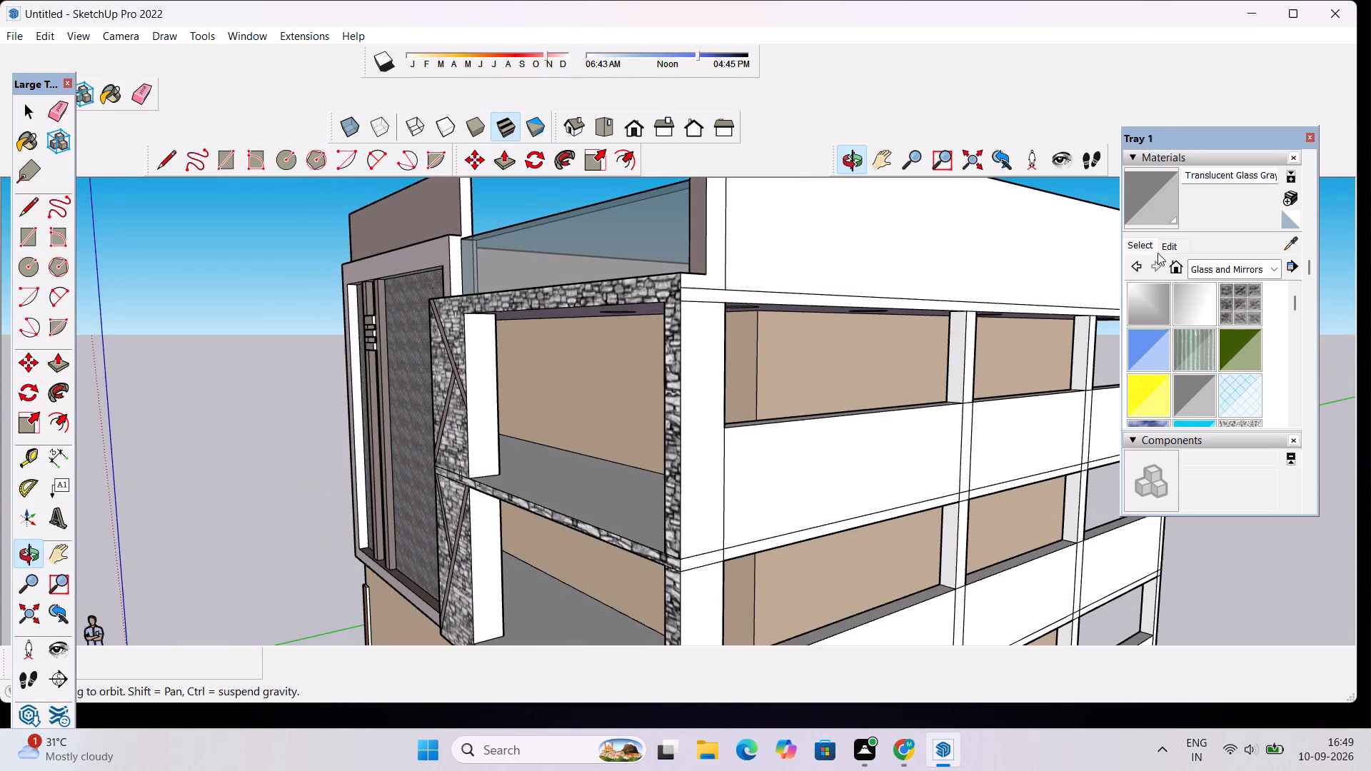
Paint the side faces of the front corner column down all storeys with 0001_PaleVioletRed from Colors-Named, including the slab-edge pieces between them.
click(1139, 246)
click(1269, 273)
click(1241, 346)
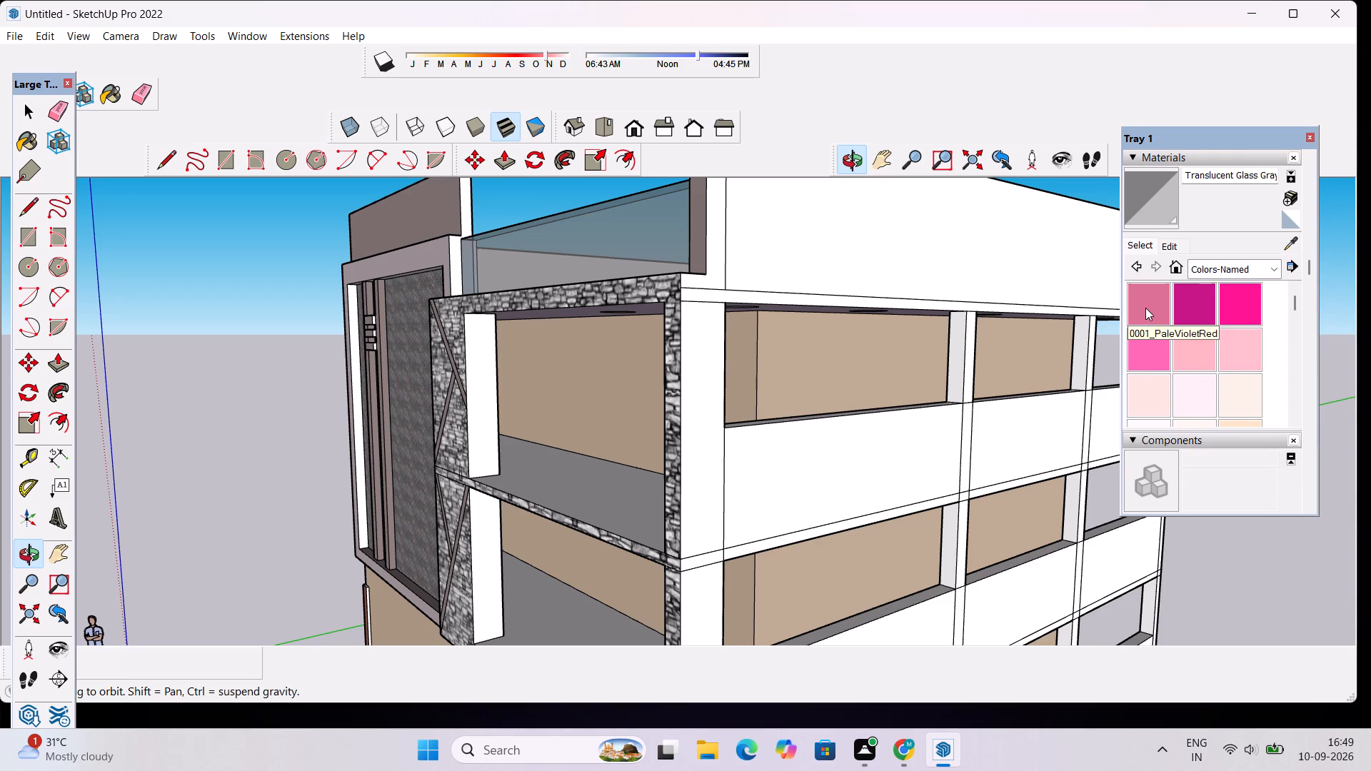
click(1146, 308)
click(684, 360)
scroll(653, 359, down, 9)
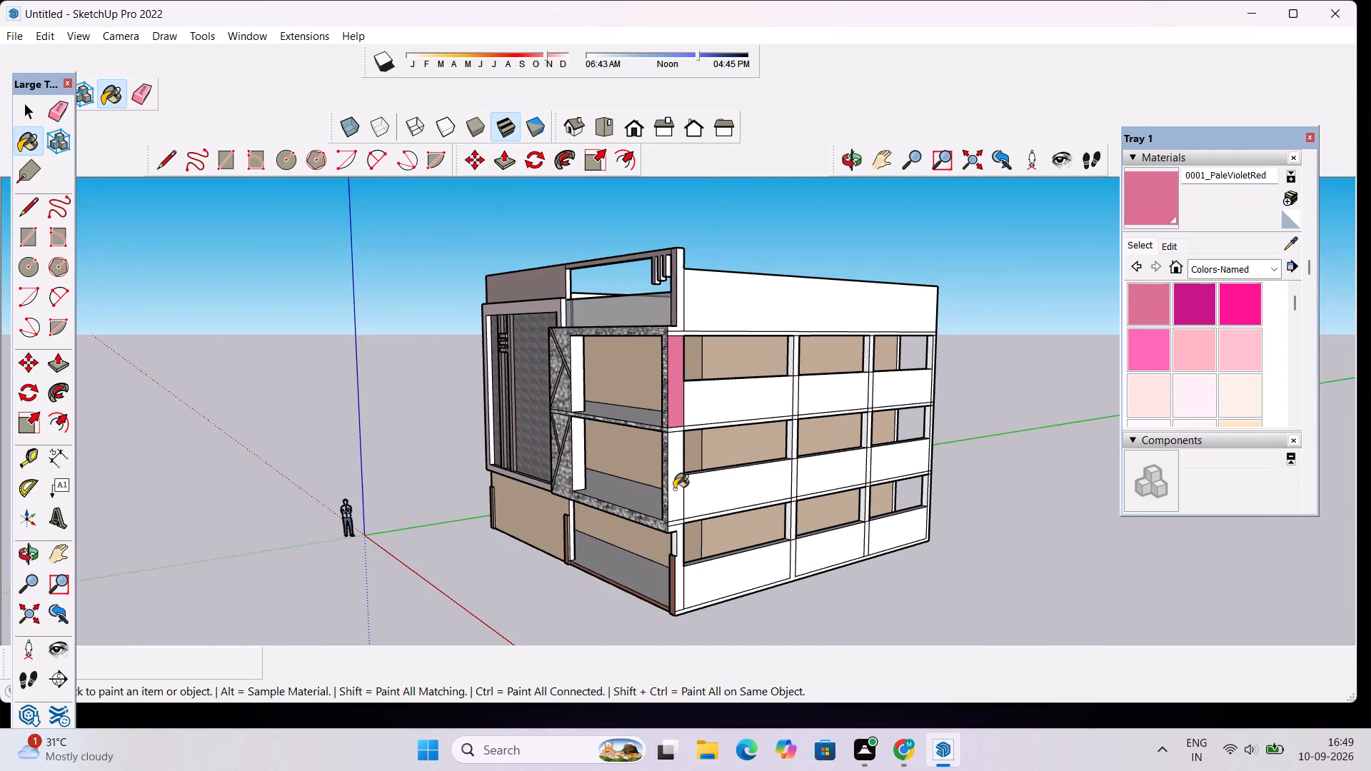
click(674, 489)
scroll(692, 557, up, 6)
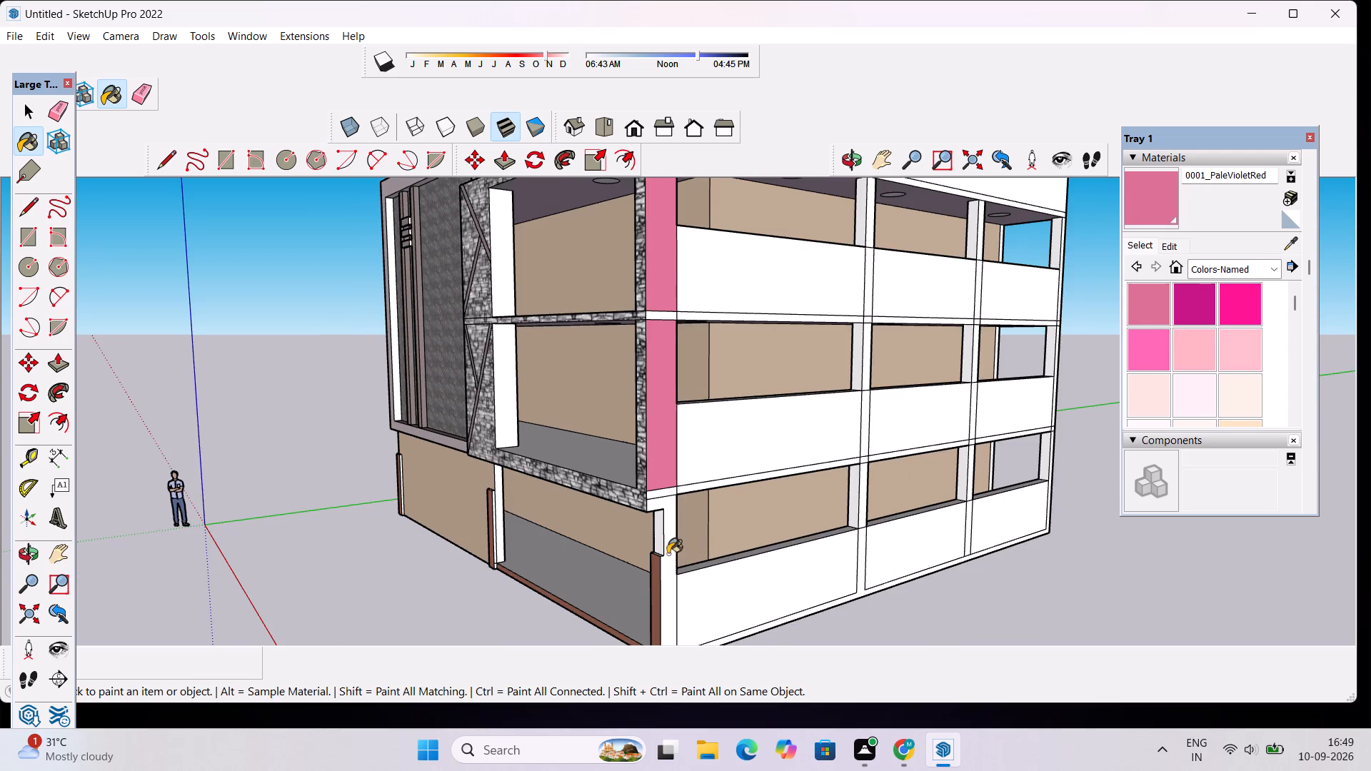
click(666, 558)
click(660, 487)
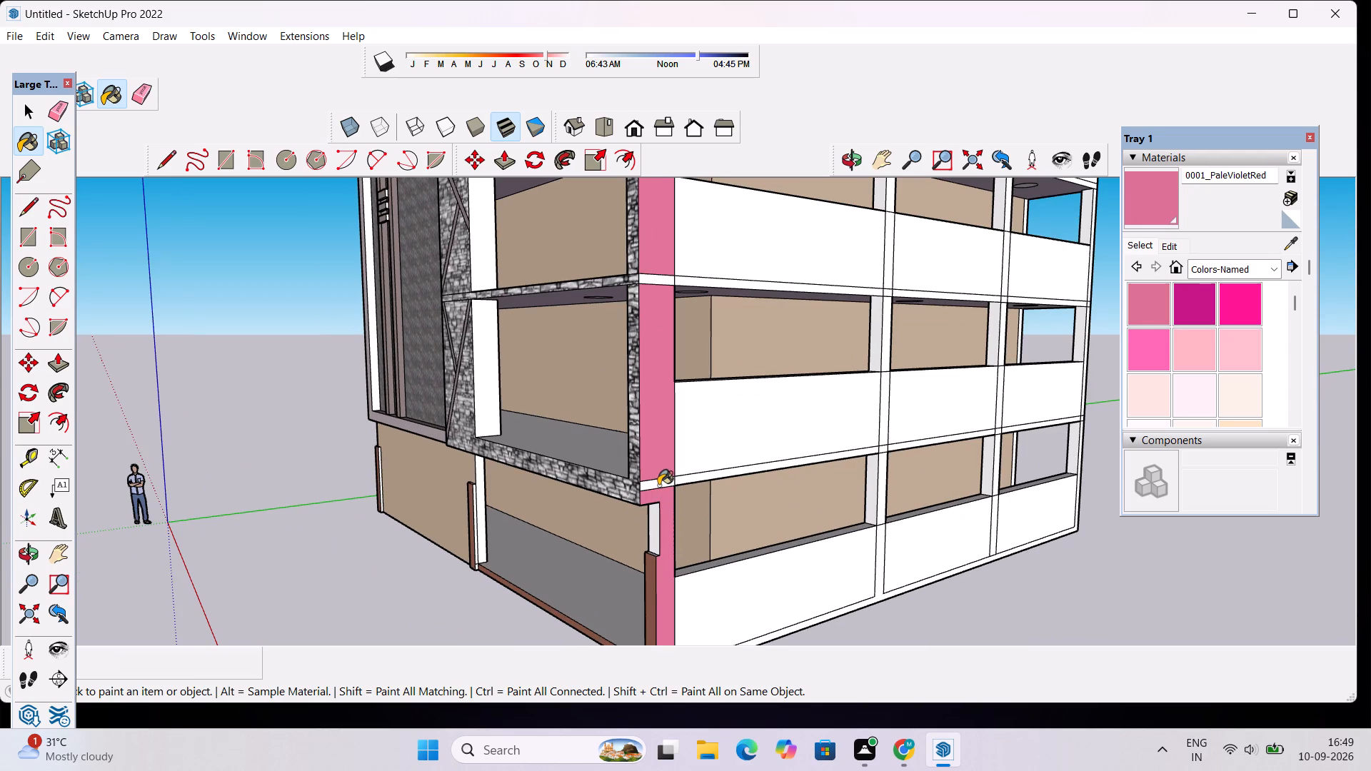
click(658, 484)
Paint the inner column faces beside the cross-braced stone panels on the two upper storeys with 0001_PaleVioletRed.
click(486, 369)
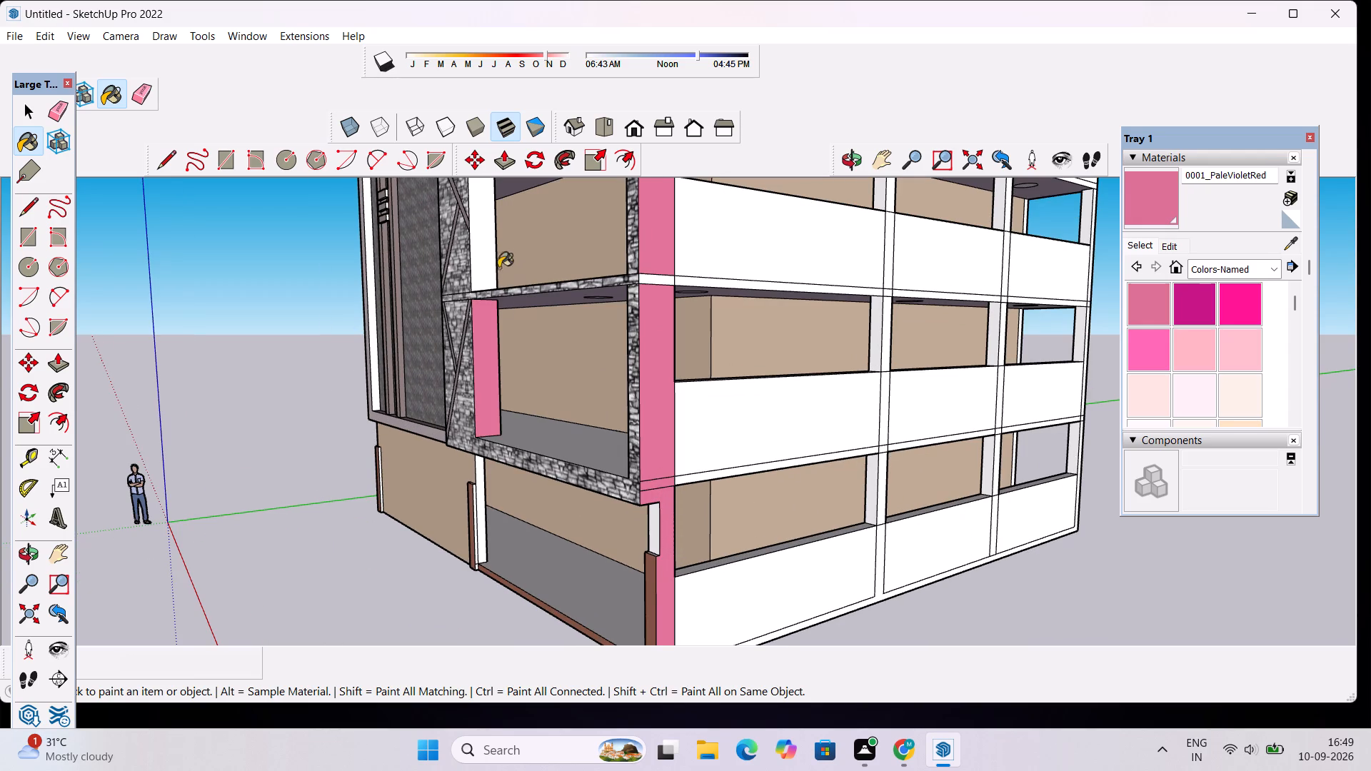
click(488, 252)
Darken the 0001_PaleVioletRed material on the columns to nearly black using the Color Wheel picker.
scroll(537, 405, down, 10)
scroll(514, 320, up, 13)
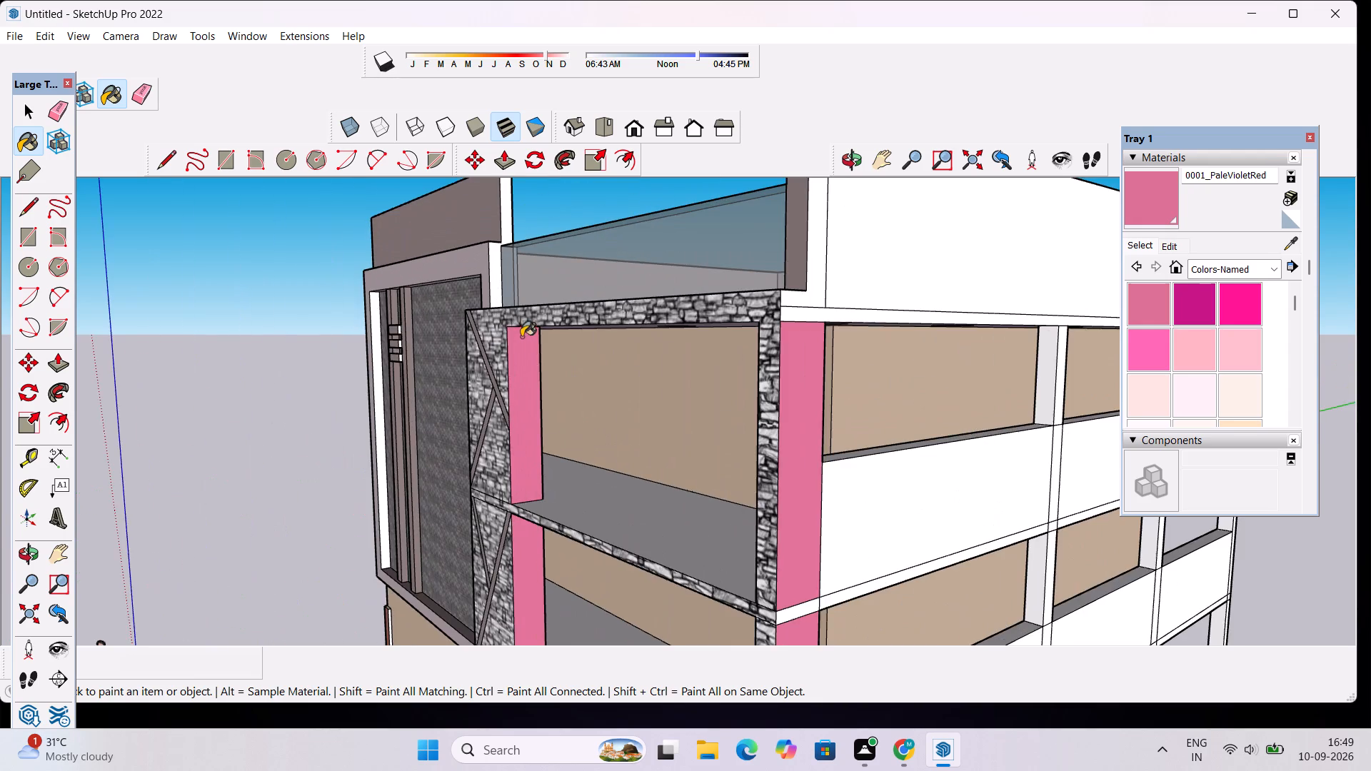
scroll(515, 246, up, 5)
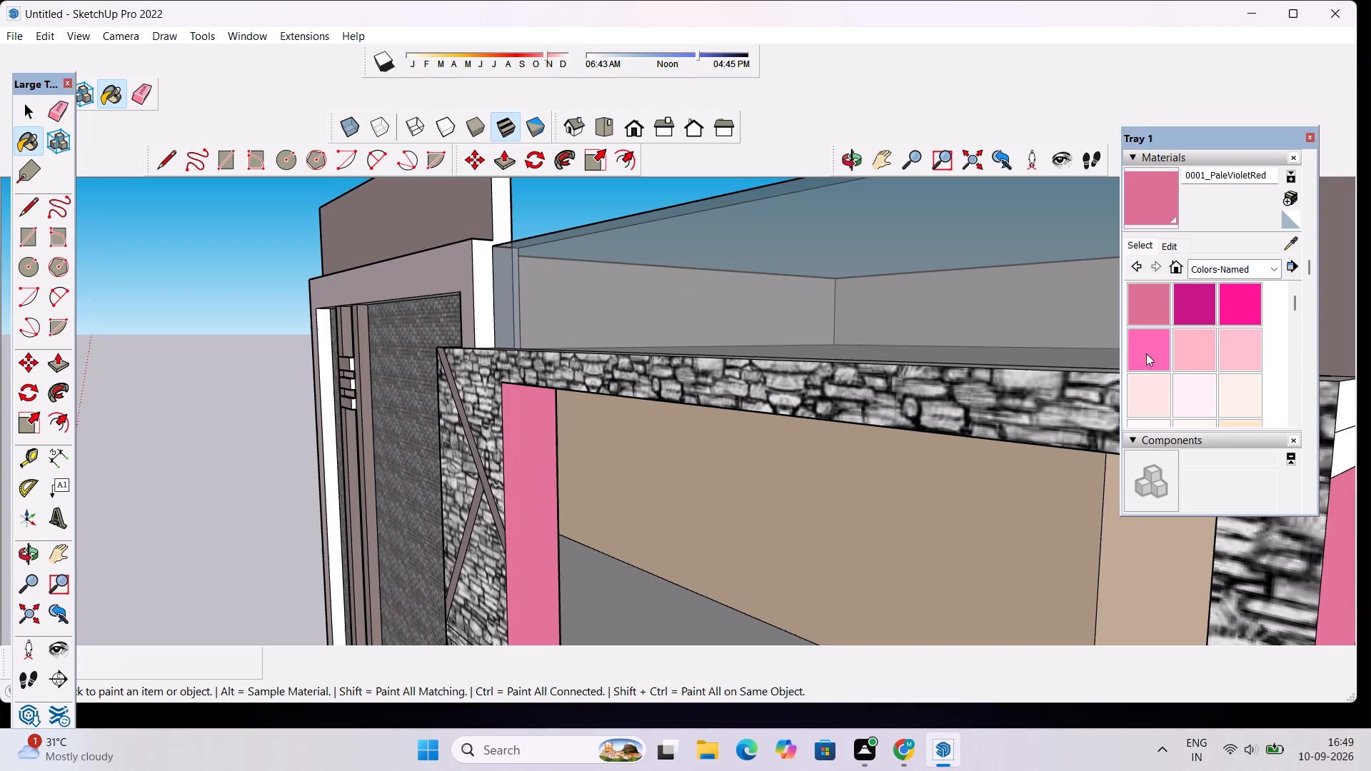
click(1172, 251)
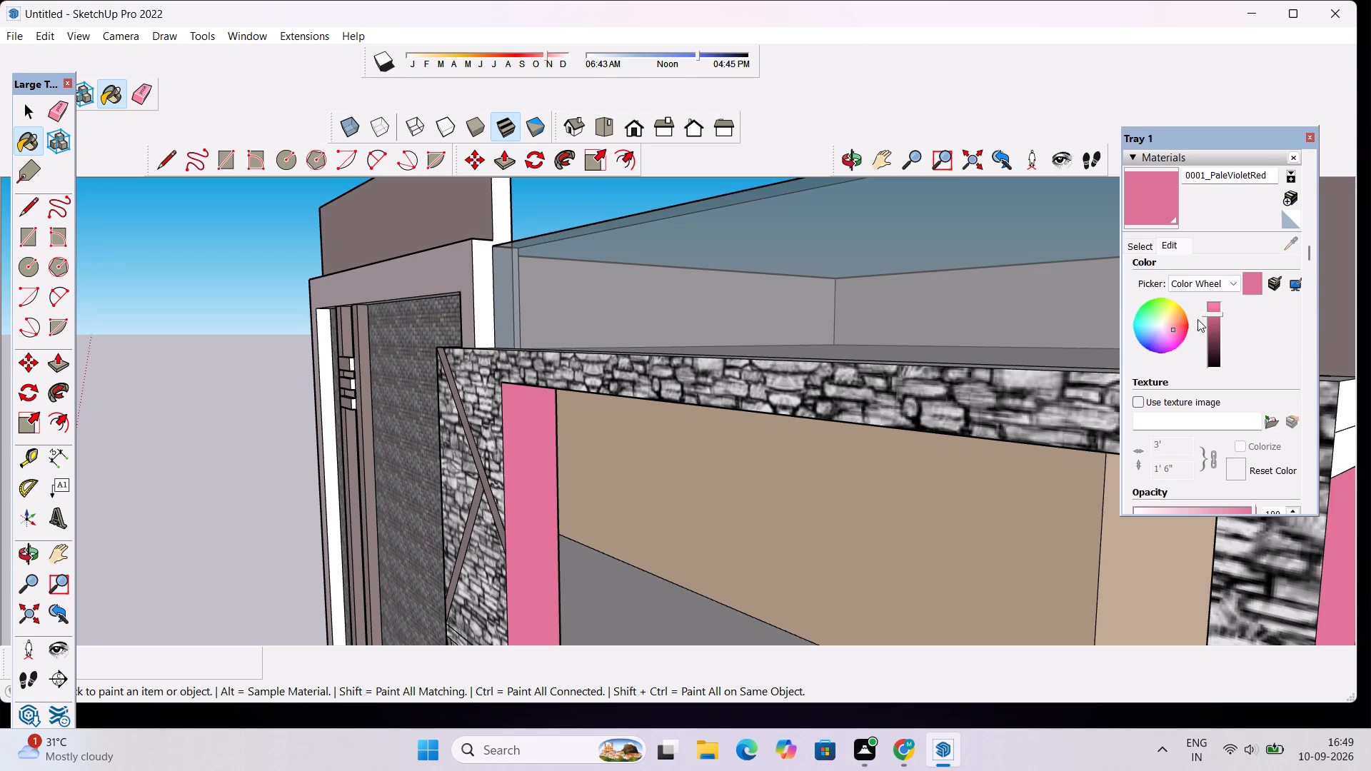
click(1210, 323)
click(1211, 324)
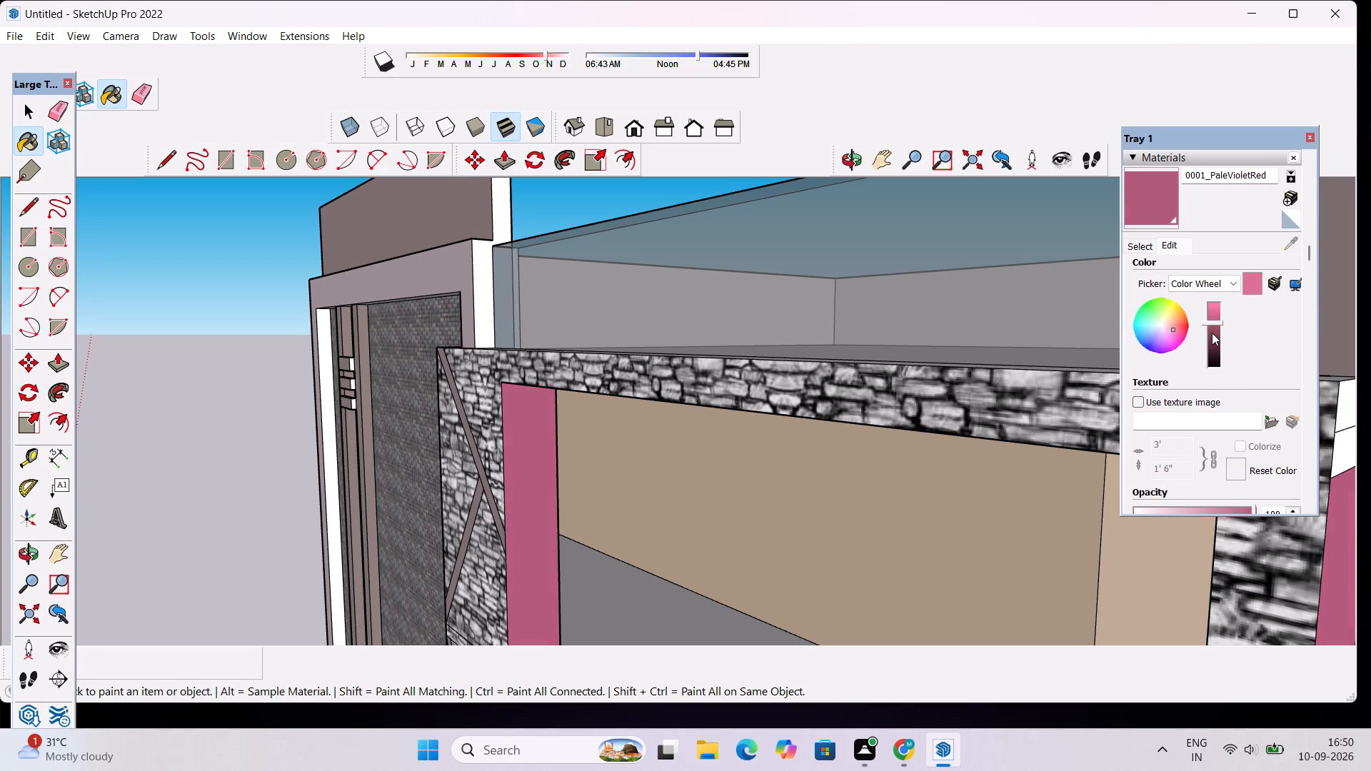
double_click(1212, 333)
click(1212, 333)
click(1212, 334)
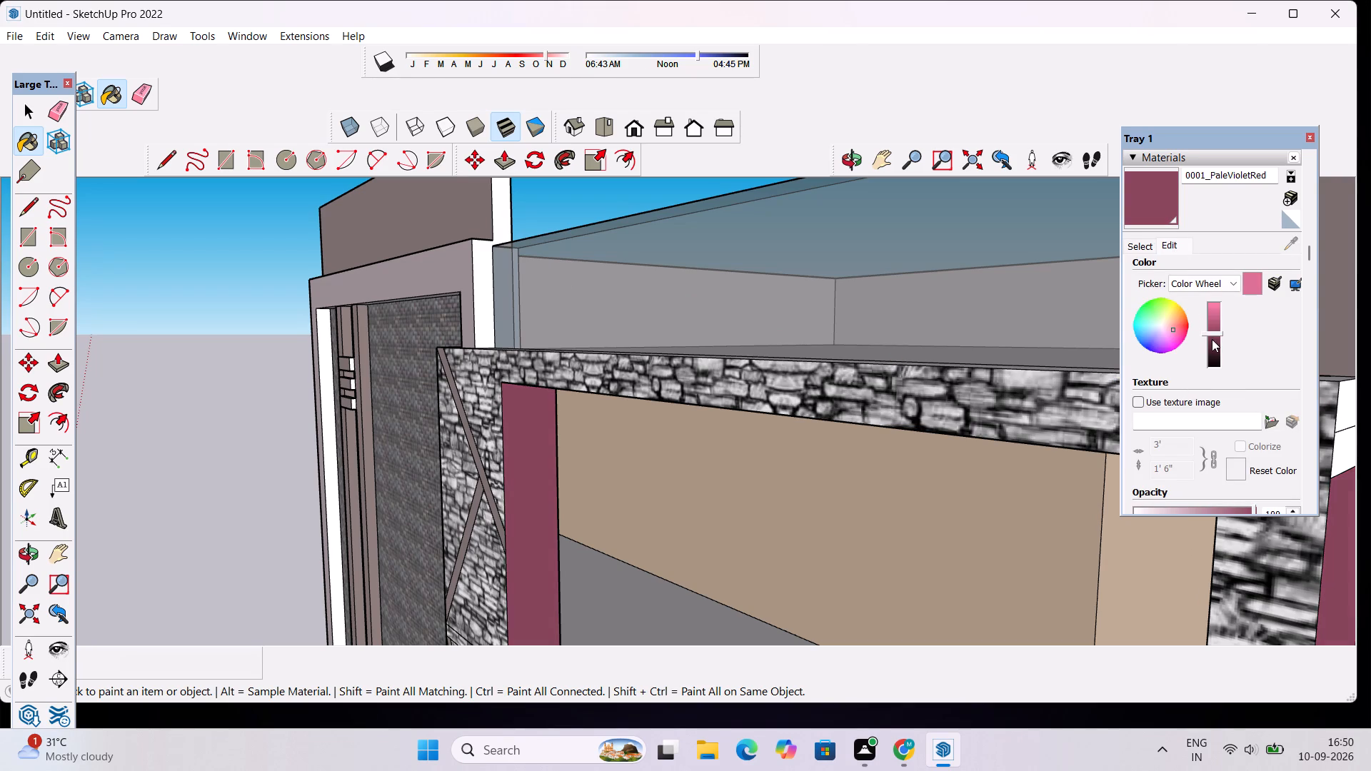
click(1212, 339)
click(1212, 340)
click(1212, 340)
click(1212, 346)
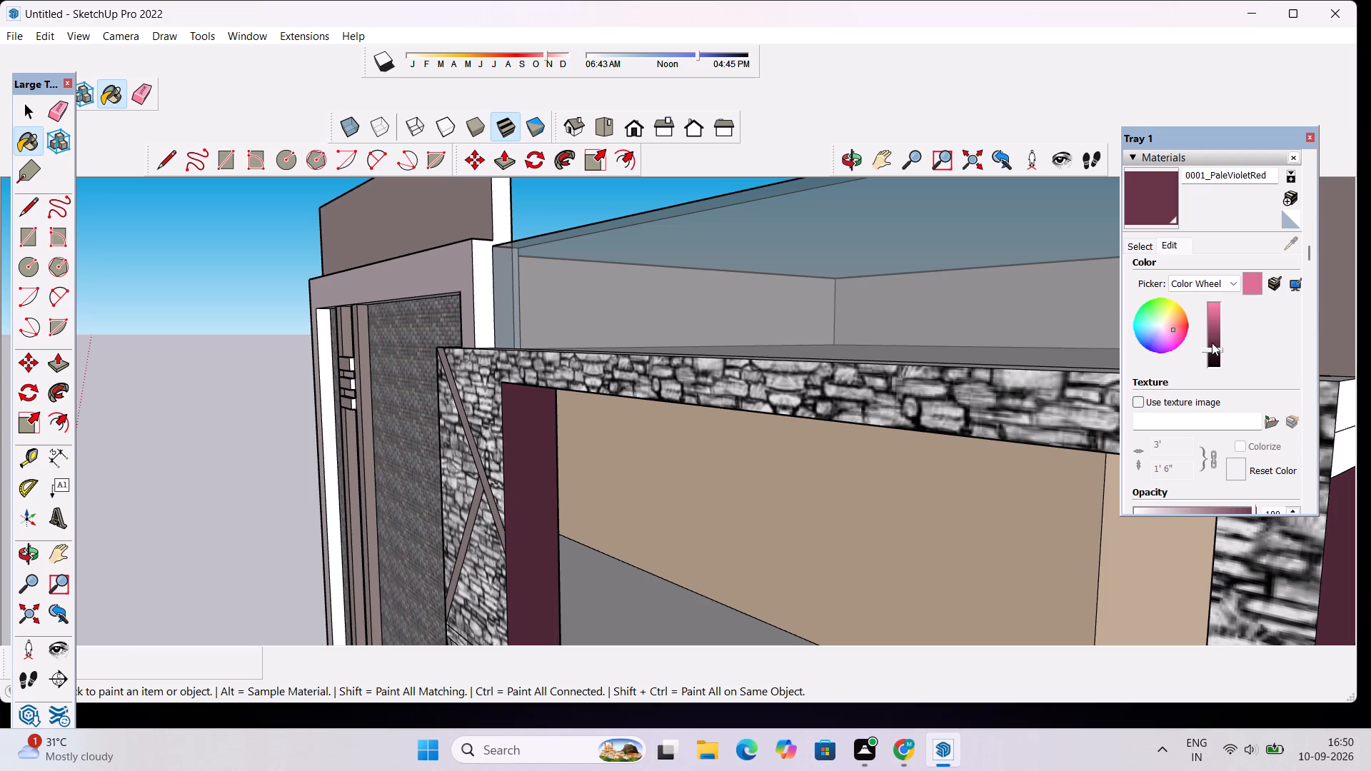
Examine the darkened column faces from the front and from the open side of the building.
scroll(1212, 338, down, 12)
scroll(920, 337, down, 15)
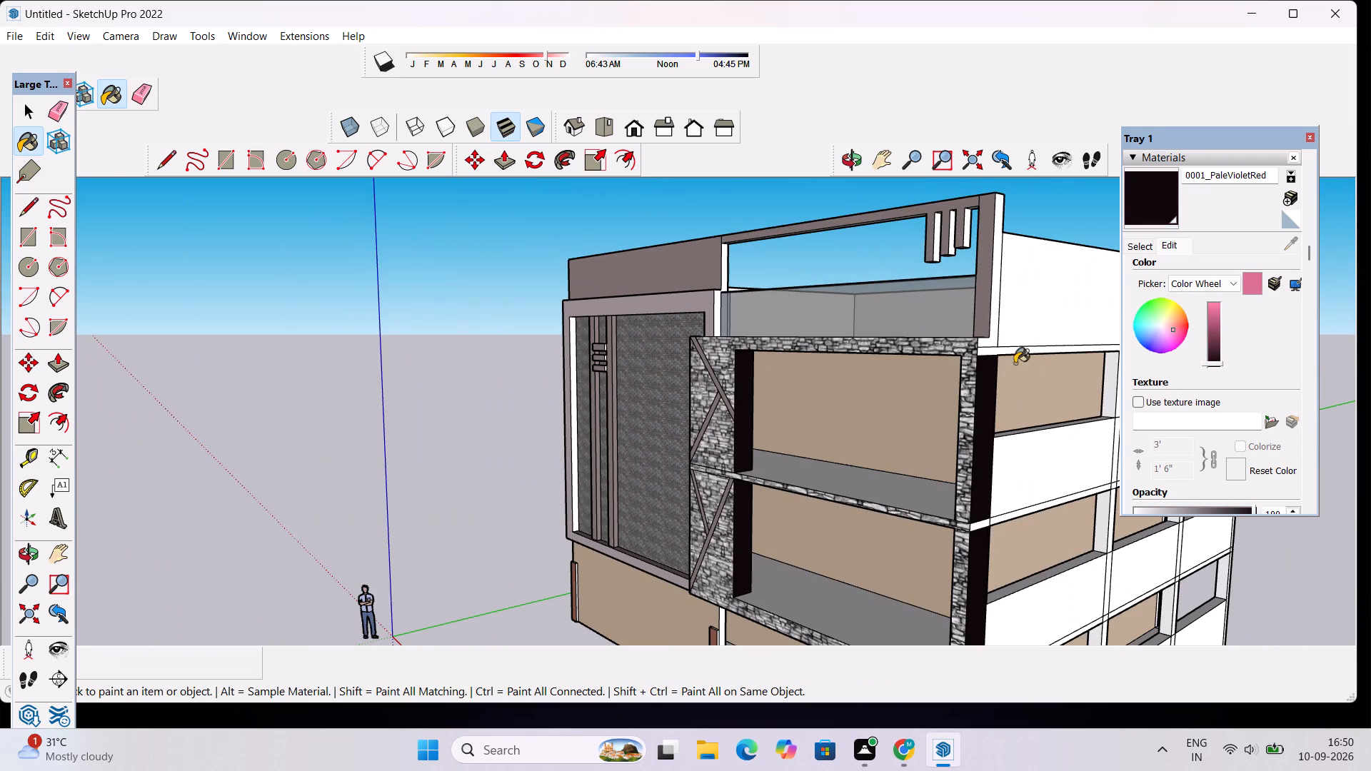
click(854, 163)
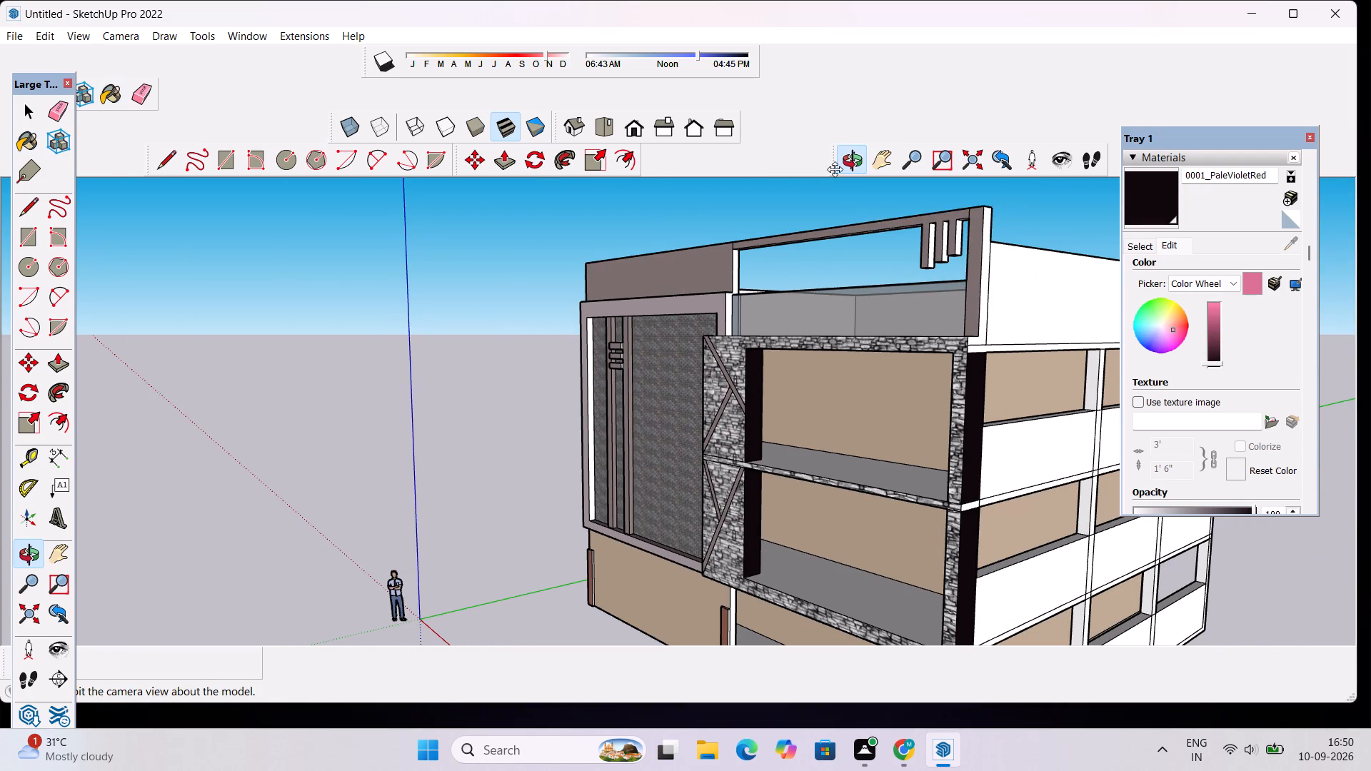
drag(750, 206, 938, 215)
scroll(904, 465, down, 6)
drag(862, 523, 1018, 494)
scroll(1015, 433, up, 6)
drag(1003, 448, 592, 453)
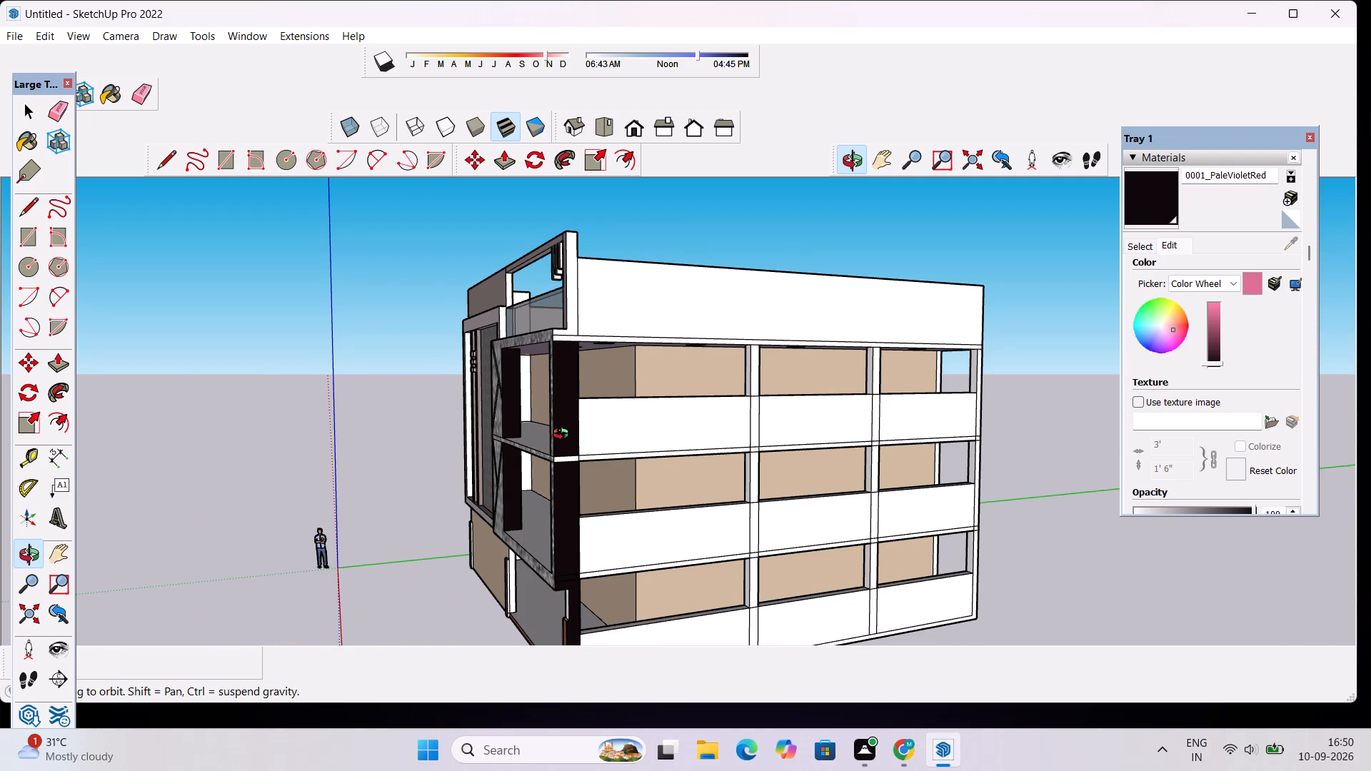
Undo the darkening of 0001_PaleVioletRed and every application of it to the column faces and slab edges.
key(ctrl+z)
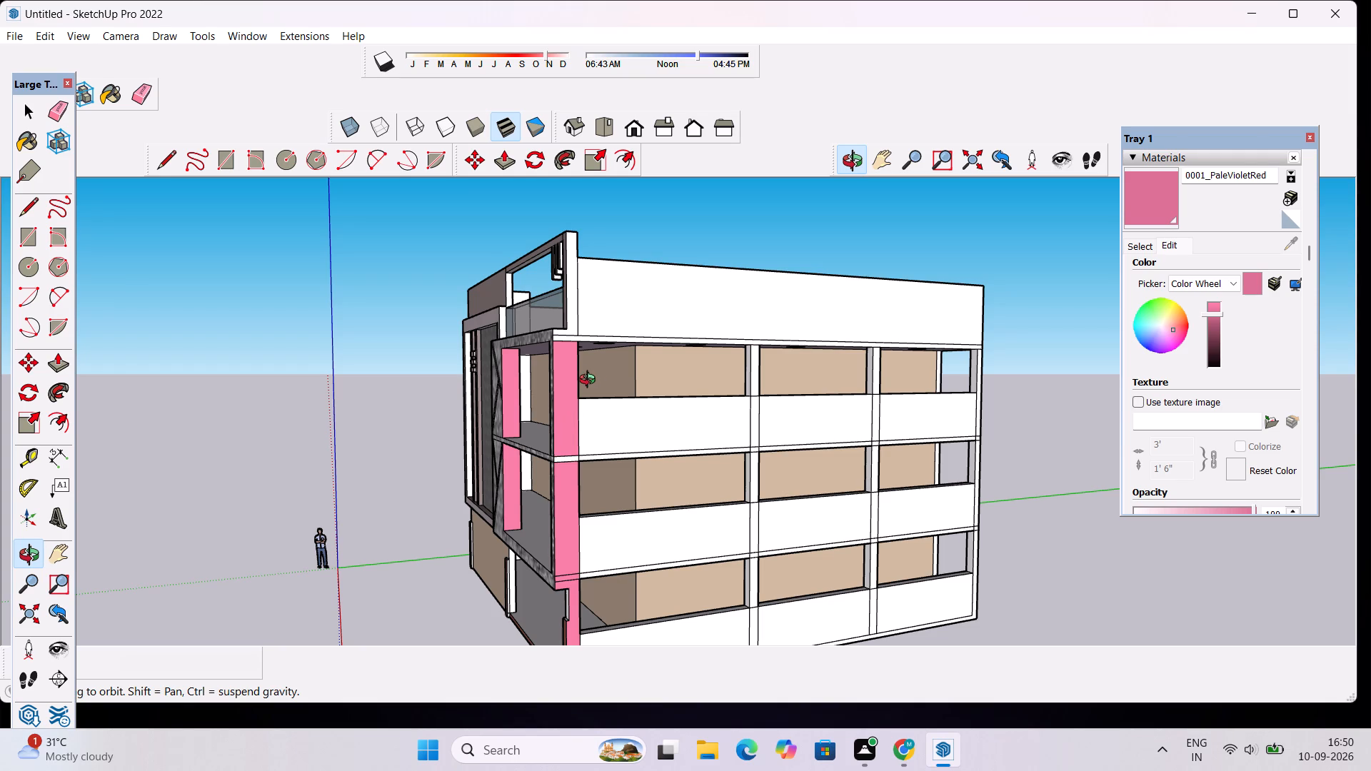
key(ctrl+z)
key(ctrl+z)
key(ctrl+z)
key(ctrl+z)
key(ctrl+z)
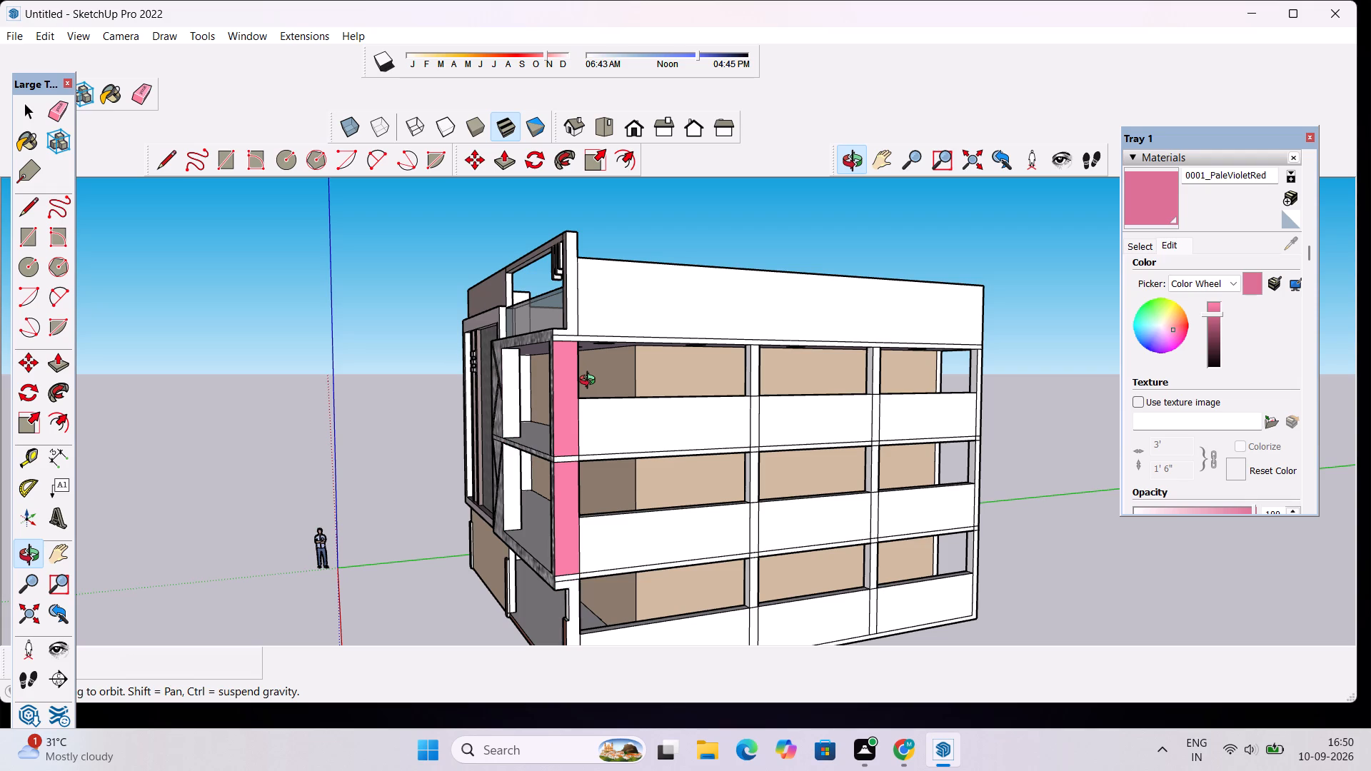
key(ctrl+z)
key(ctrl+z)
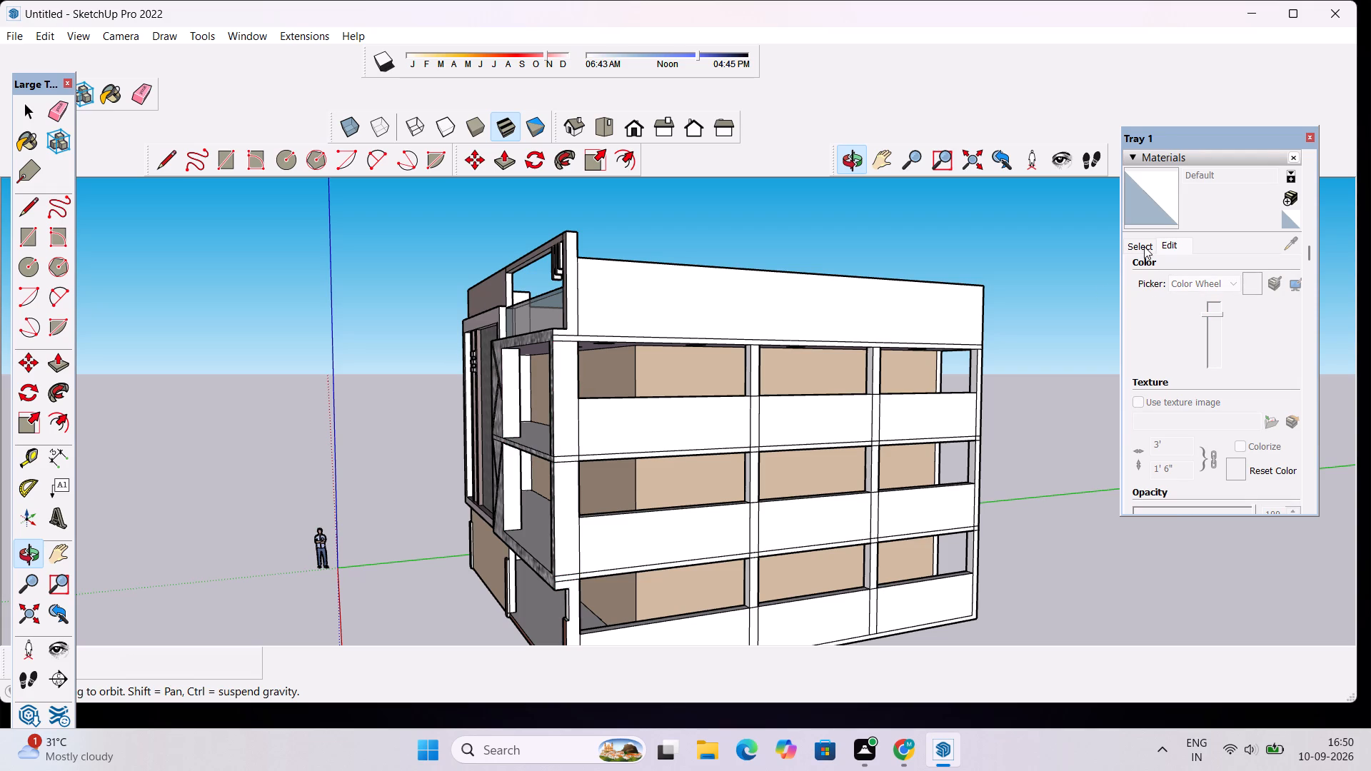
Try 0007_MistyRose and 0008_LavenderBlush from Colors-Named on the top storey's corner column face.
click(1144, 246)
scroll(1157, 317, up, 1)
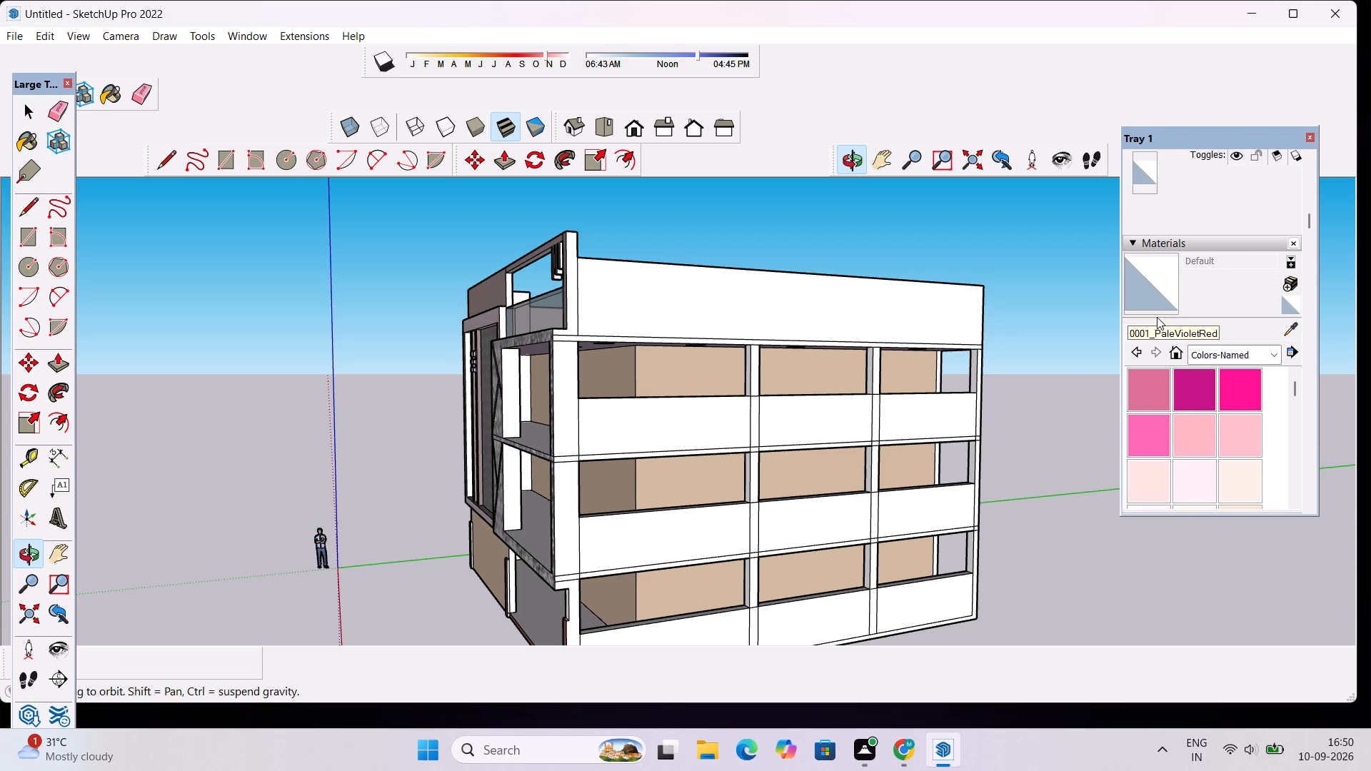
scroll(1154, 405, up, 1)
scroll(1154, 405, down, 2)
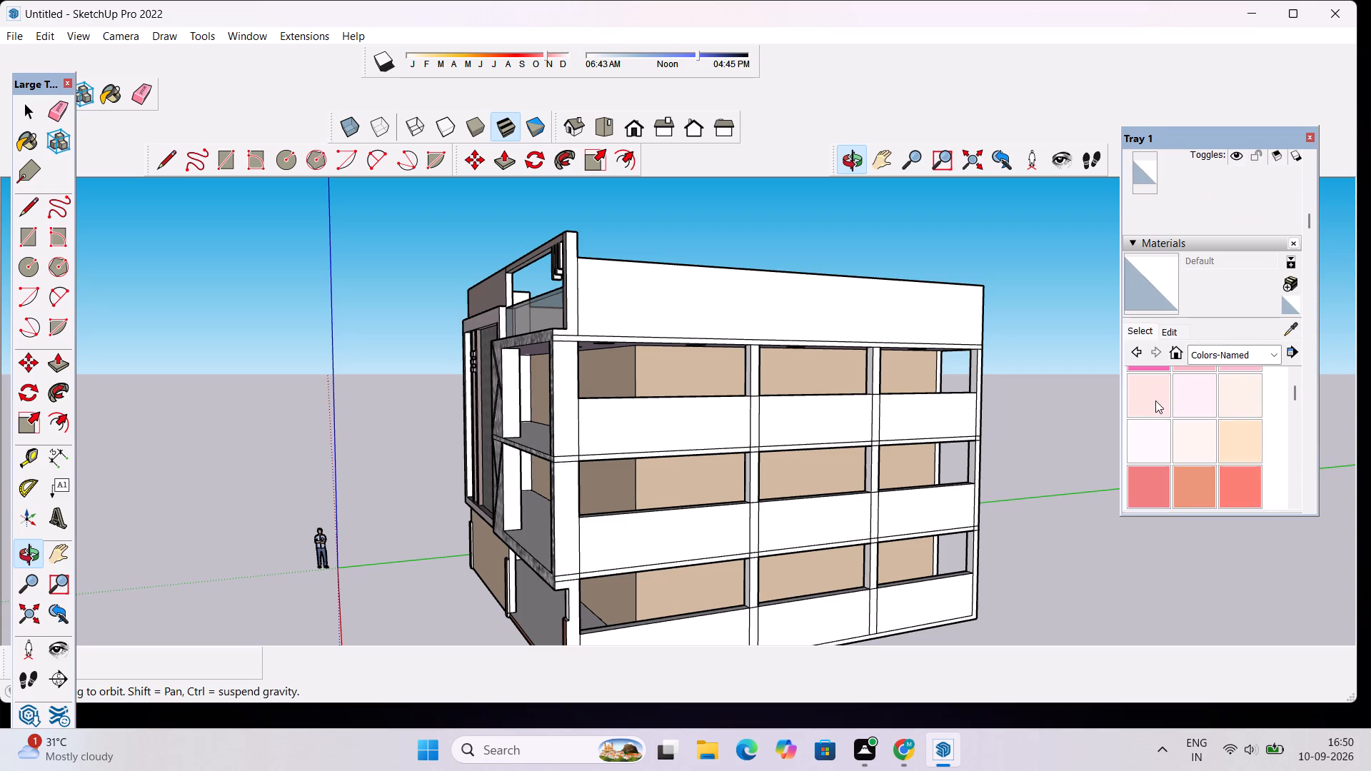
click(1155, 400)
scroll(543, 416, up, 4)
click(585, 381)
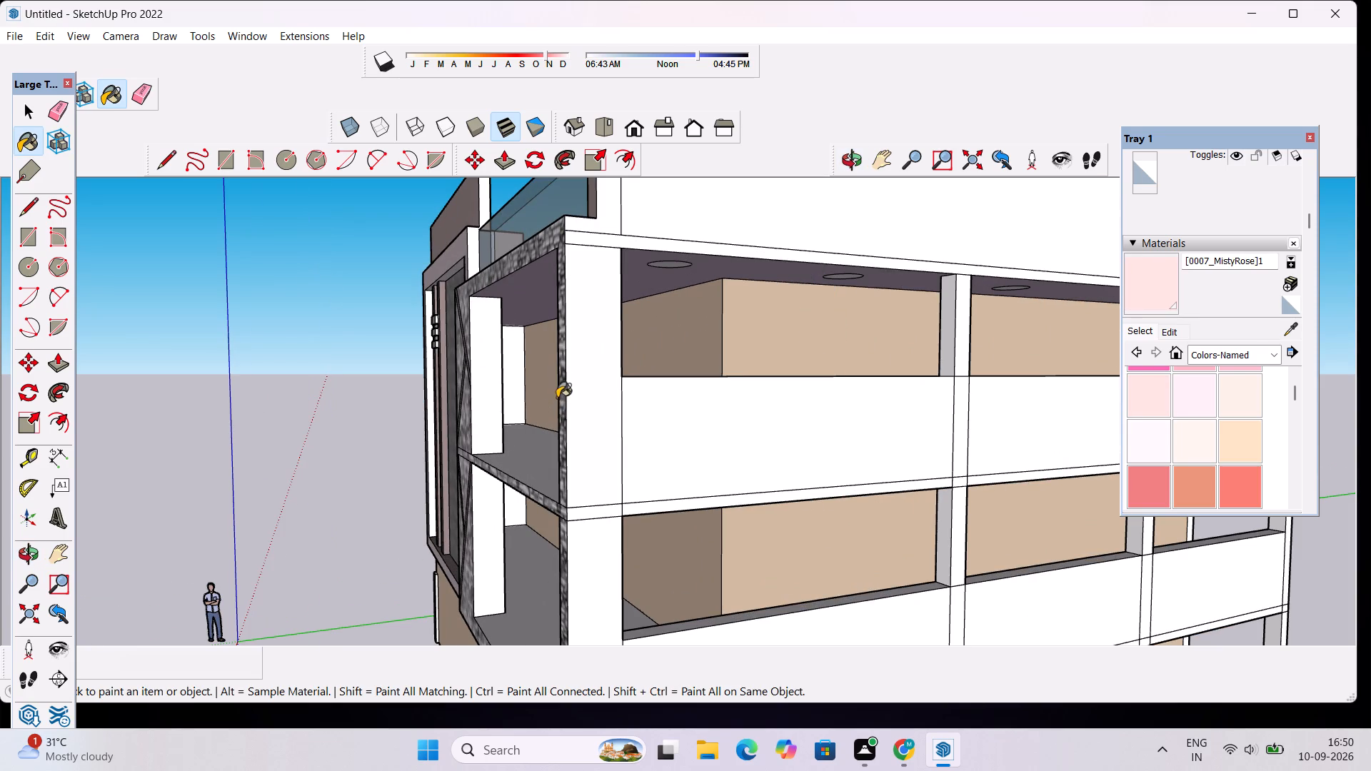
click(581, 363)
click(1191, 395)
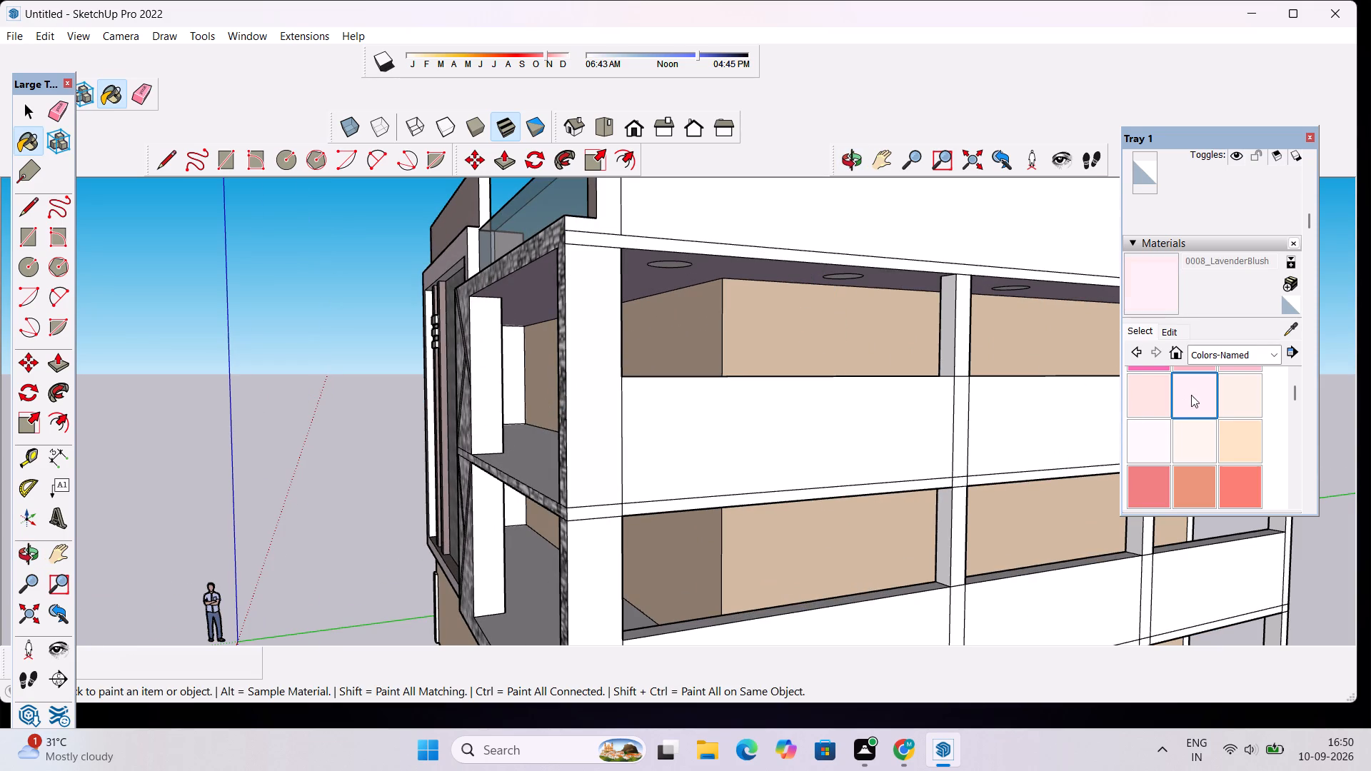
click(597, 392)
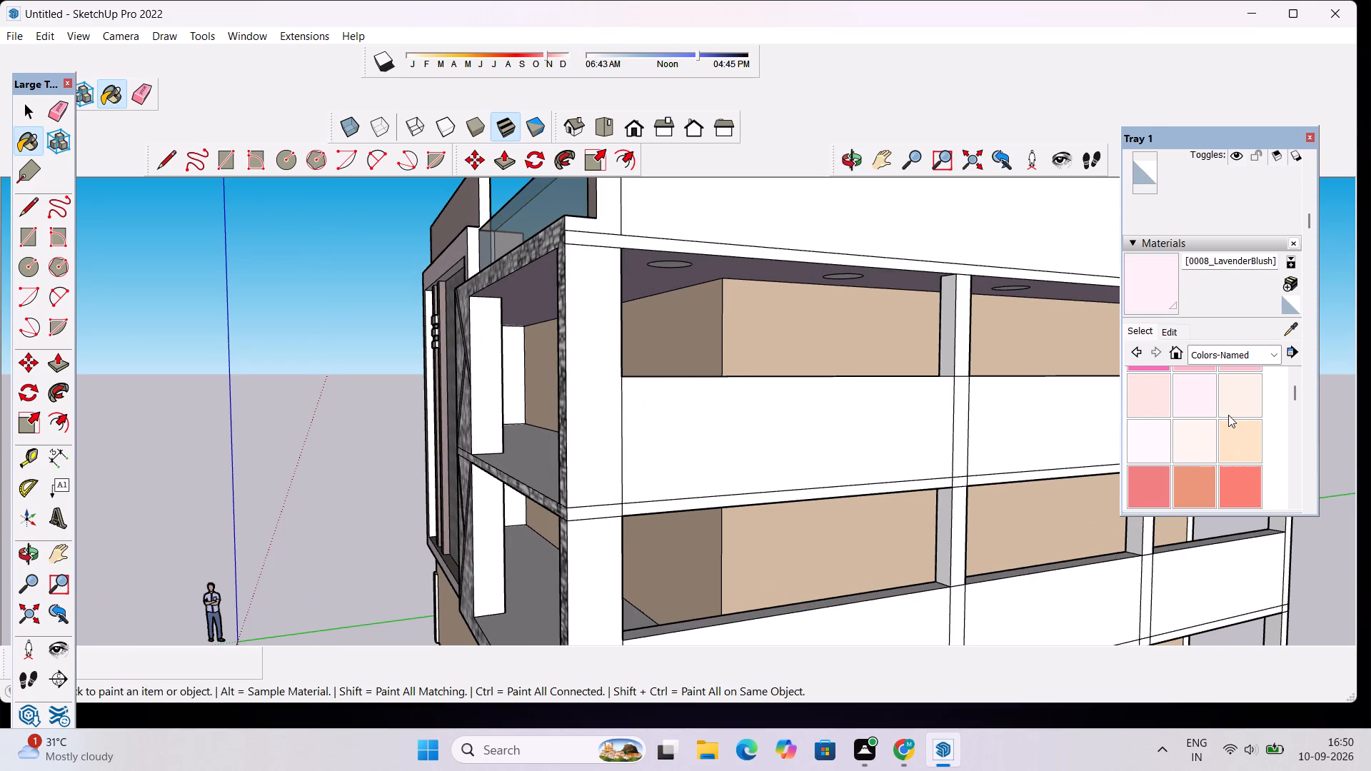
Paint the corner column faces and the inner column faces on the two upper storeys with 0012_Bisque.
click(1228, 400)
click(1232, 441)
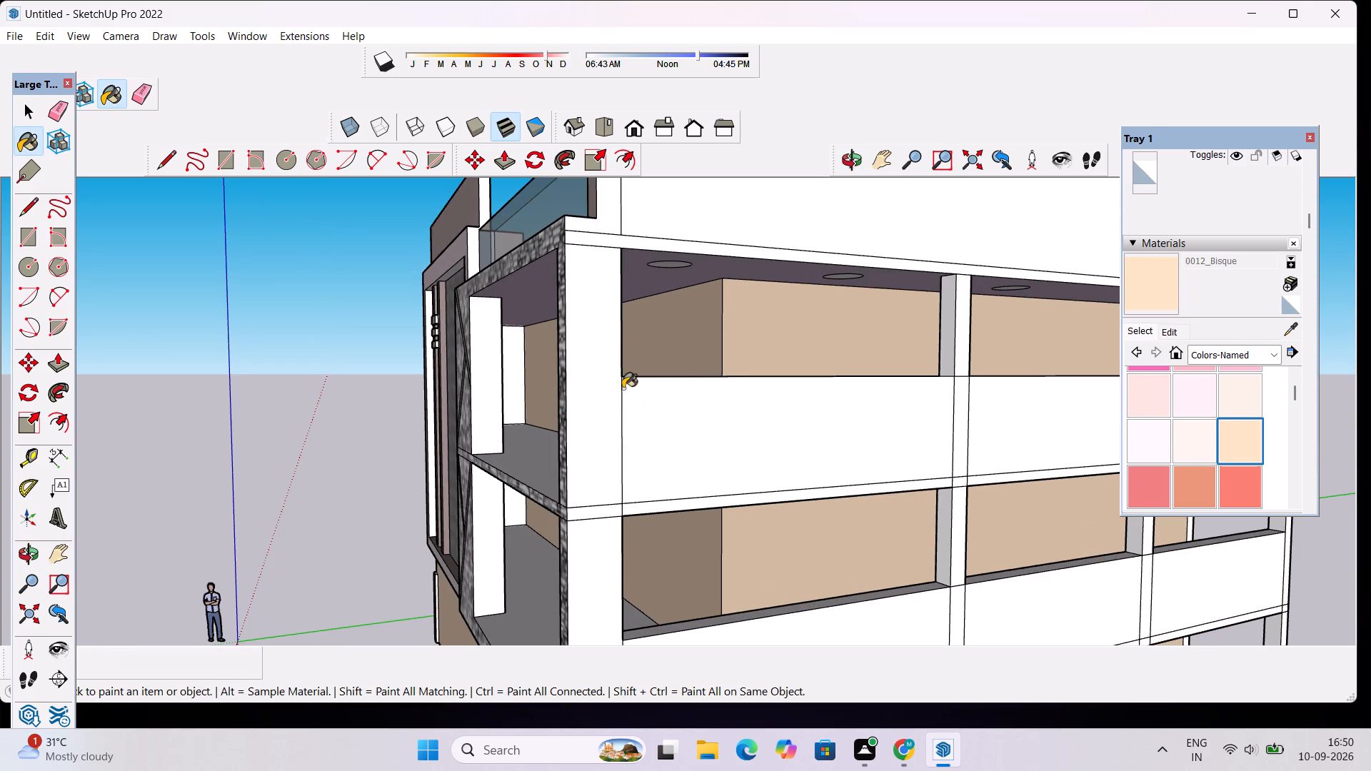
click(599, 375)
scroll(613, 346, down, 9)
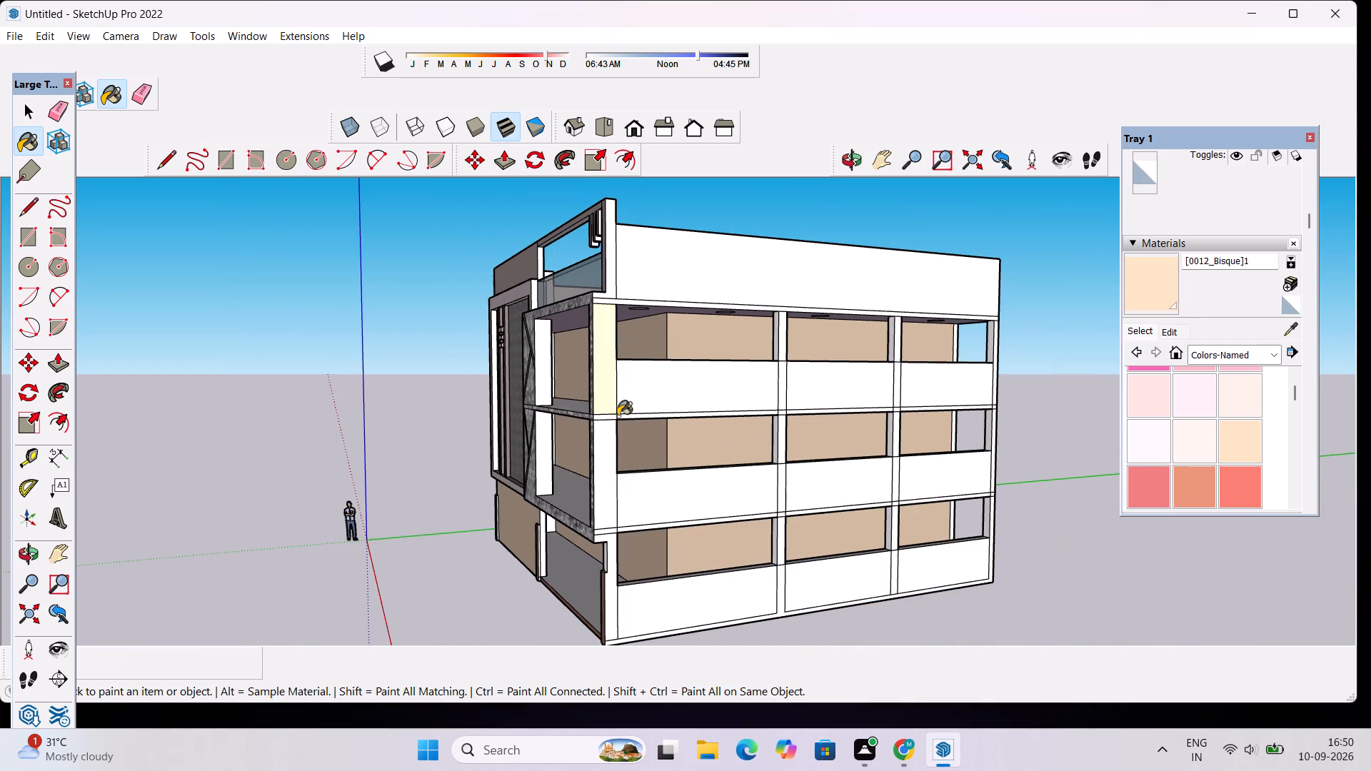
click(600, 472)
scroll(543, 449, up, 5)
click(544, 436)
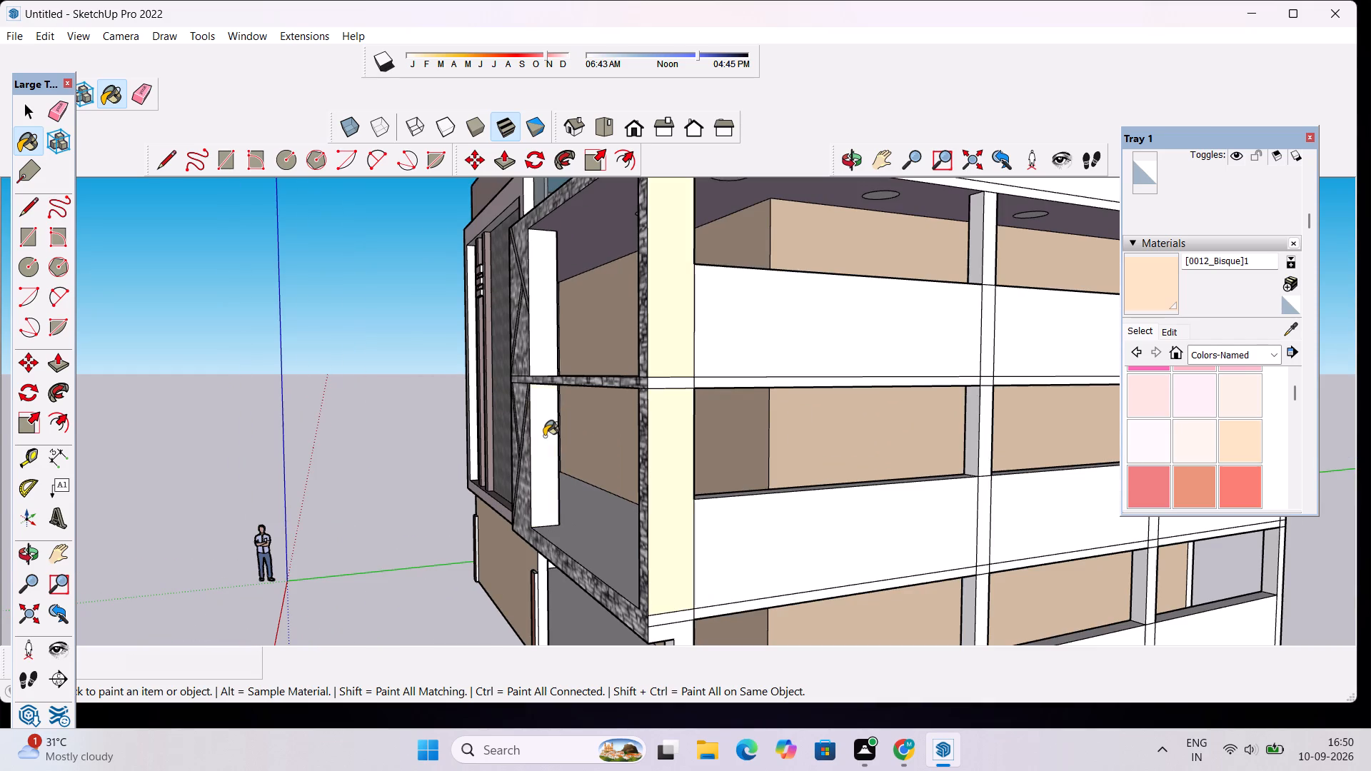
click(542, 323)
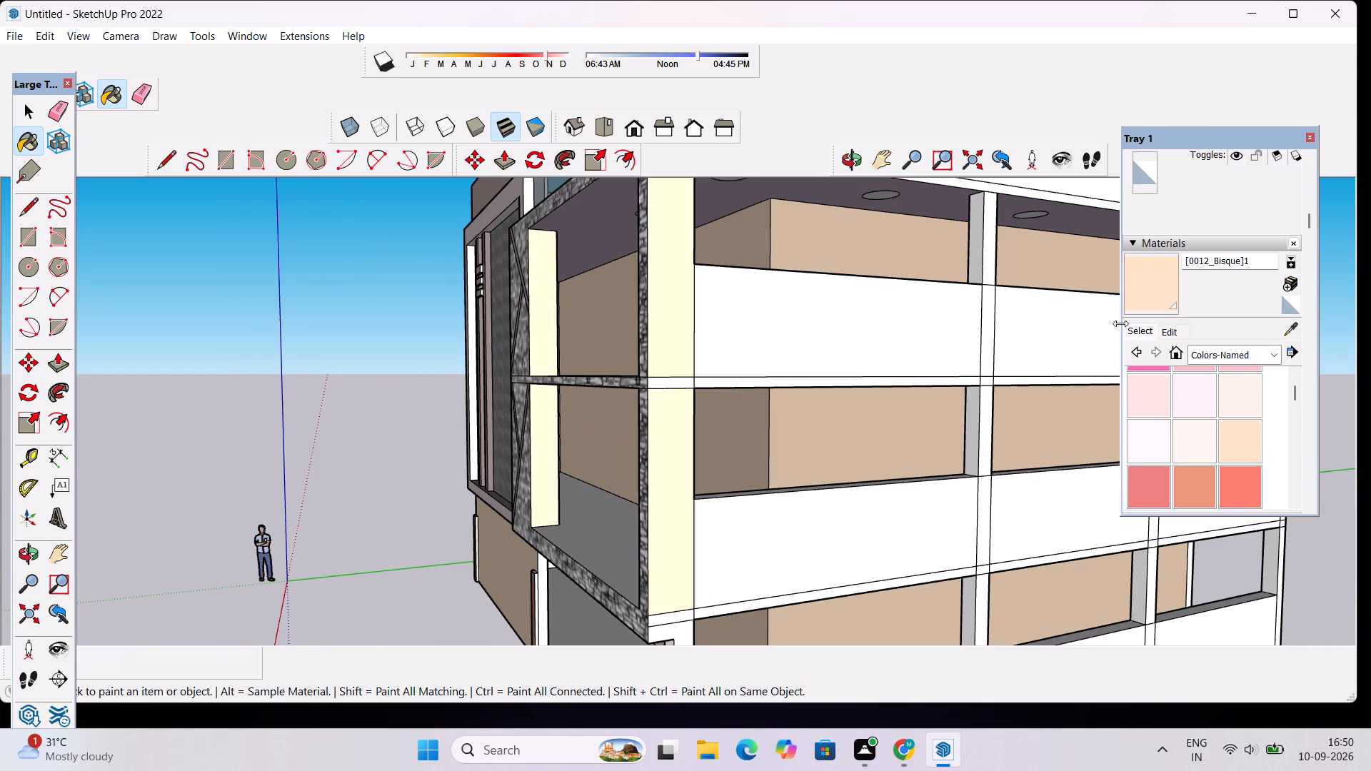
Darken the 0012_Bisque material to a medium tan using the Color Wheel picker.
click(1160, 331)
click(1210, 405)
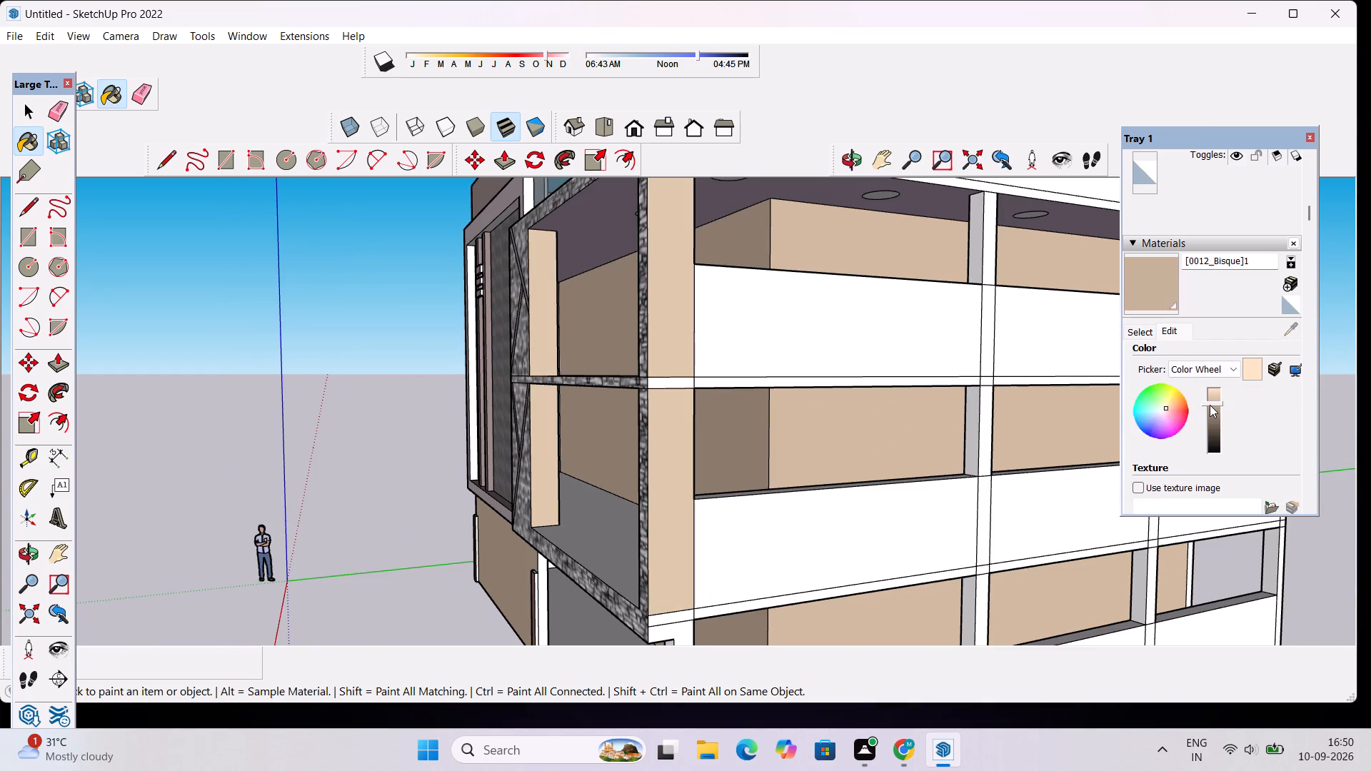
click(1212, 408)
Paint the ground-storey corner column face and the slab end above it with 0012_Bisque.
scroll(1122, 403, down, 3)
scroll(655, 413, down, 4)
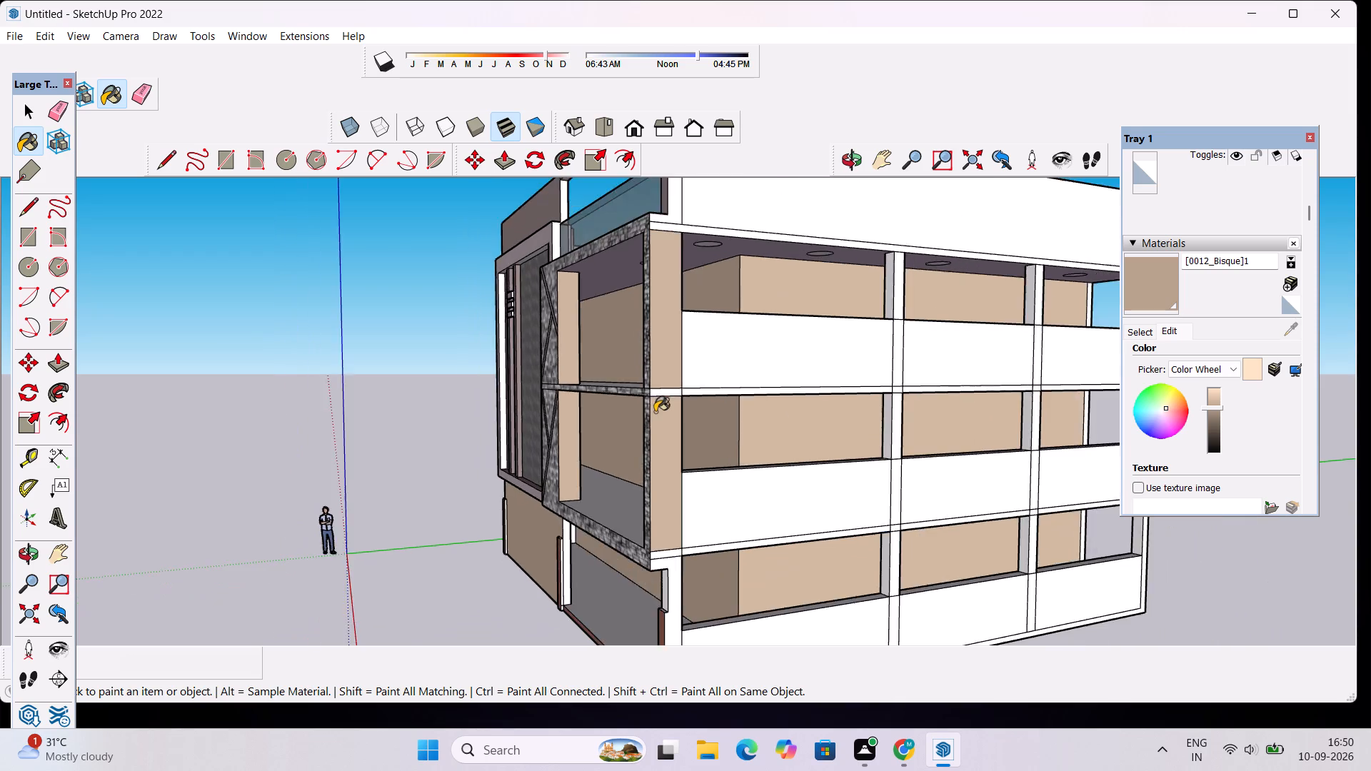
scroll(655, 412, down, 7)
click(853, 158)
drag(770, 272, 863, 303)
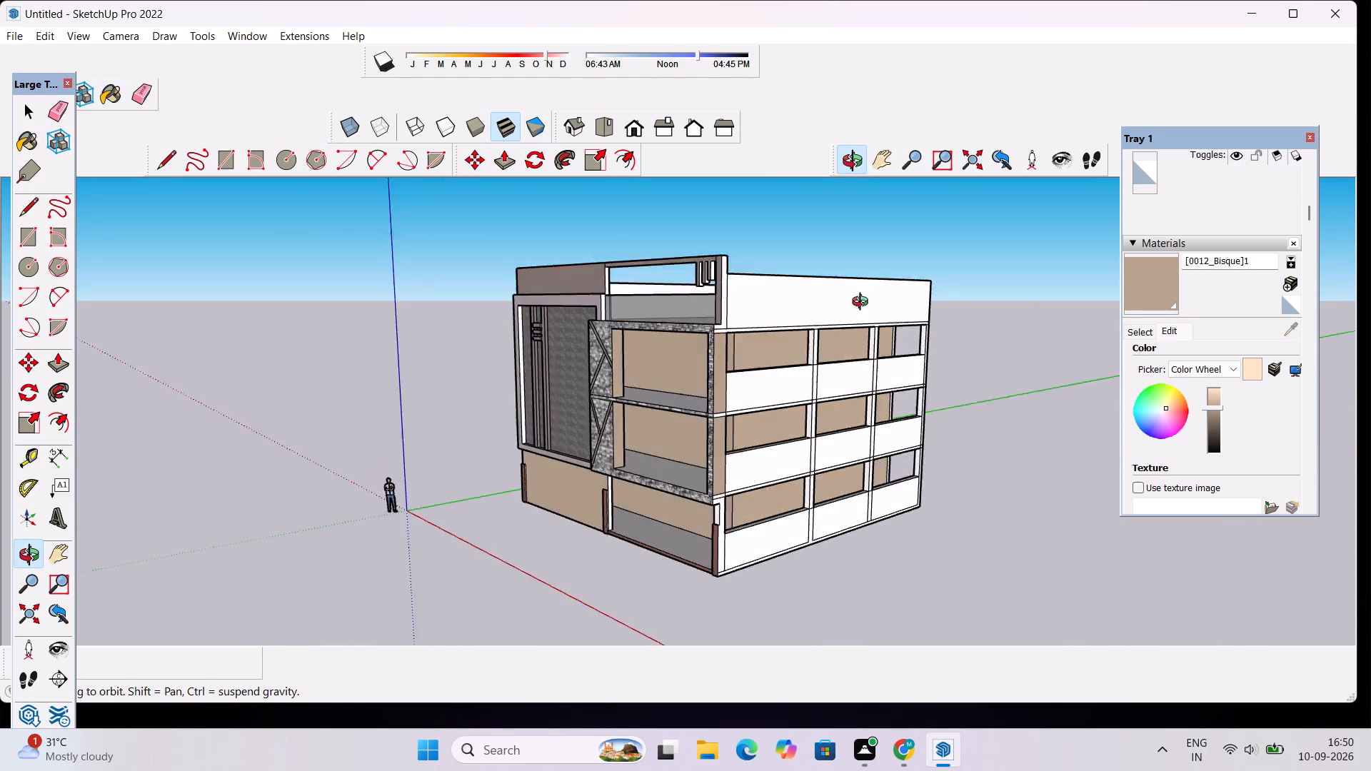
drag(863, 303, 1260, 311)
scroll(847, 470, up, 4)
drag(958, 473, 413, 460)
scroll(570, 485, up, 9)
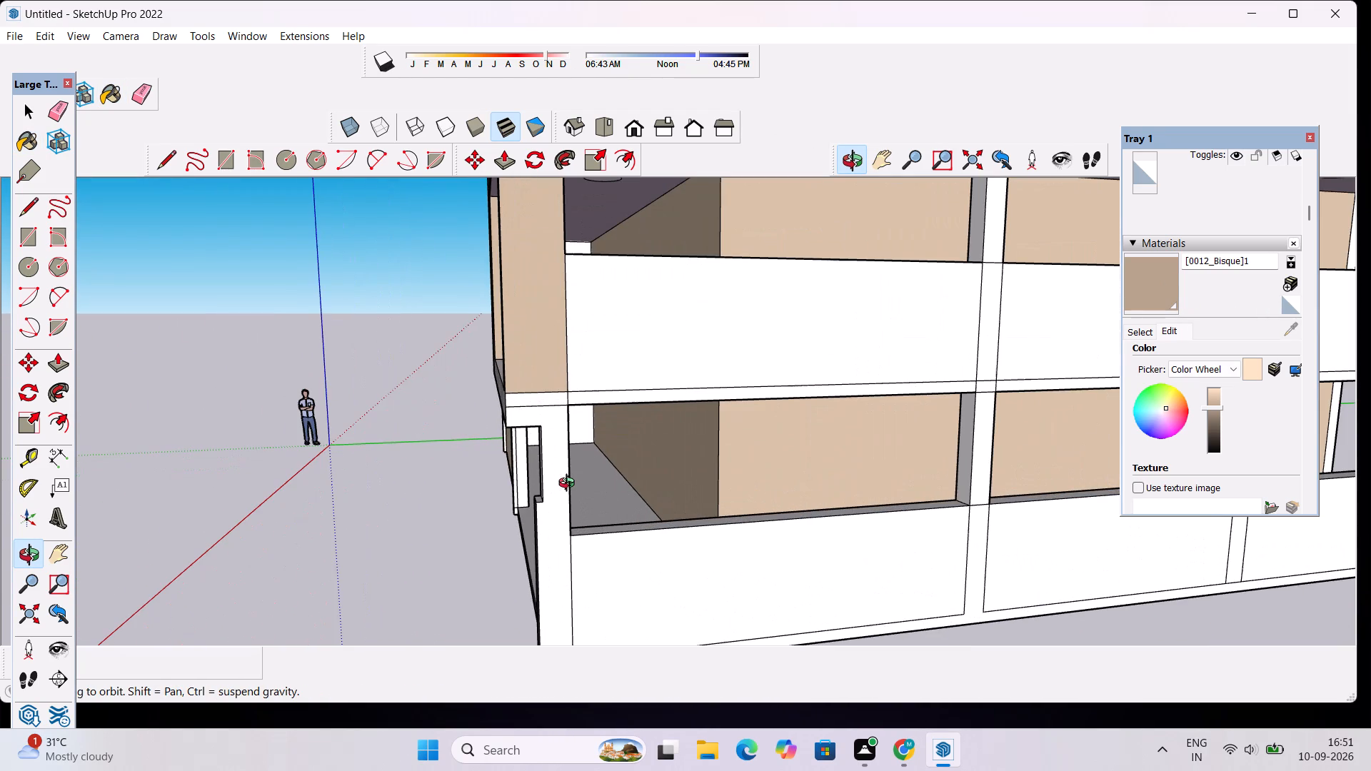
click(1166, 289)
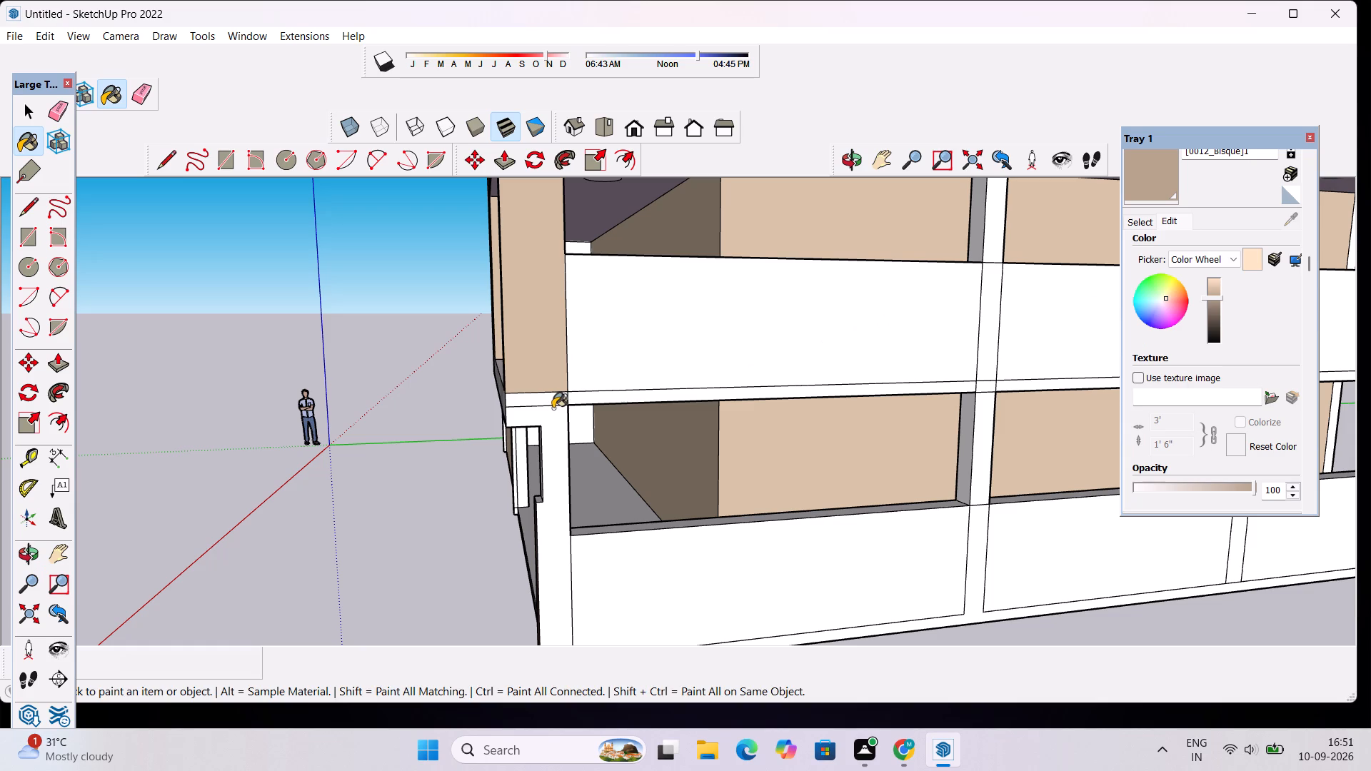
key(space)
key(e)
click(555, 404)
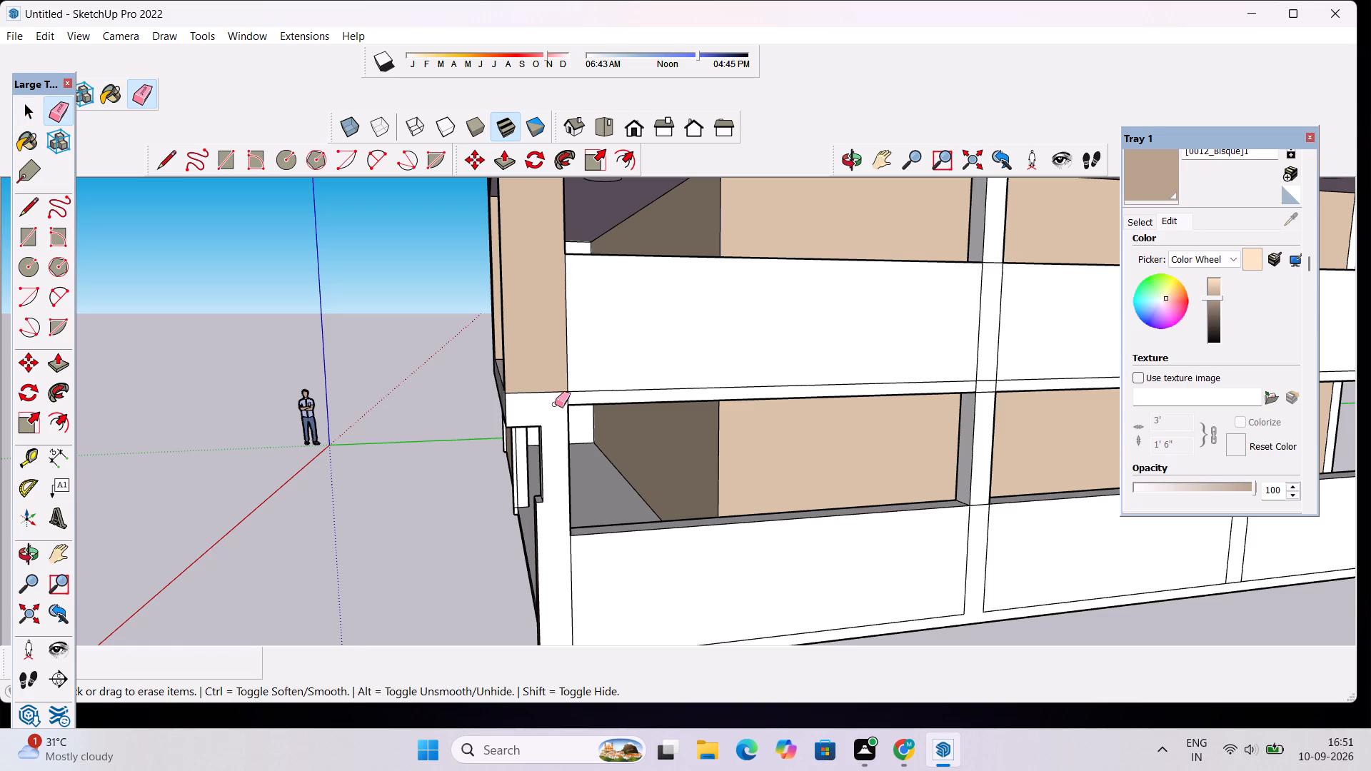
key(space)
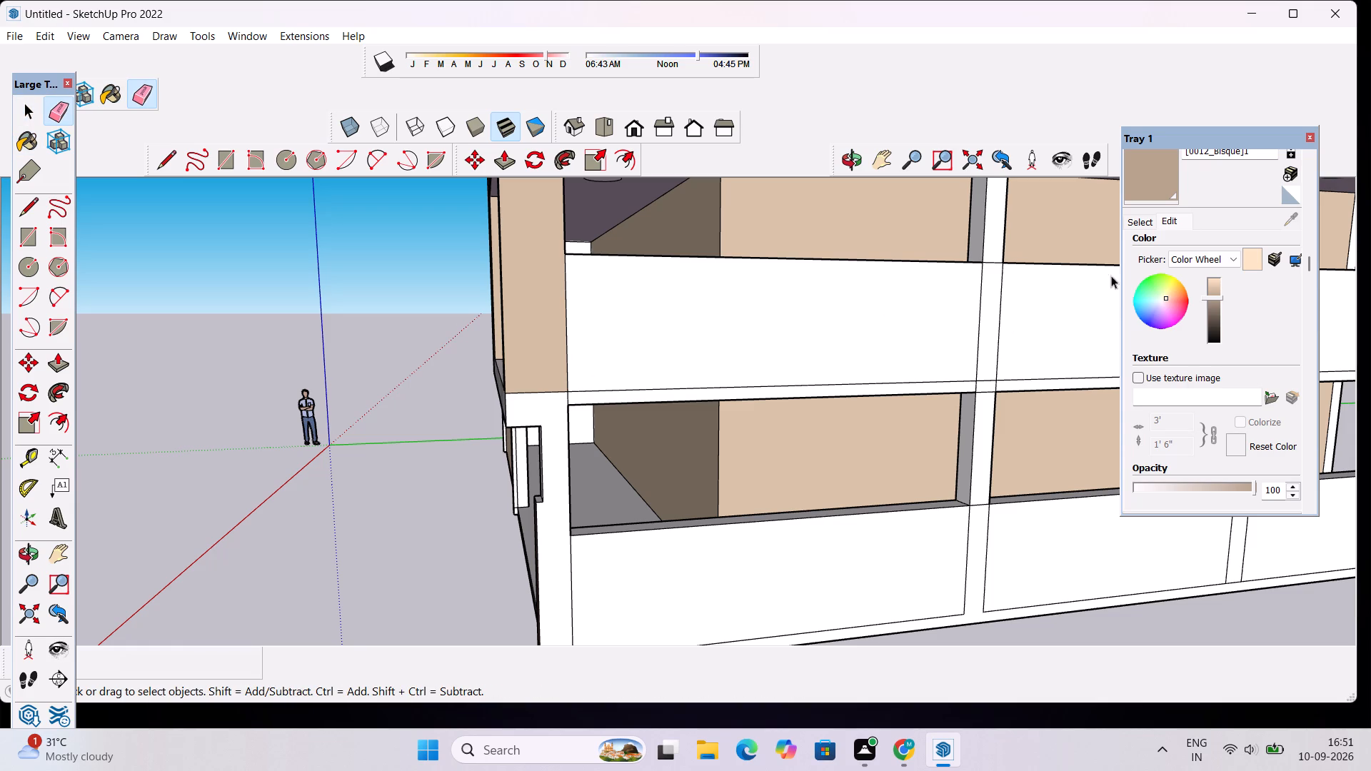
click(1147, 171)
click(542, 413)
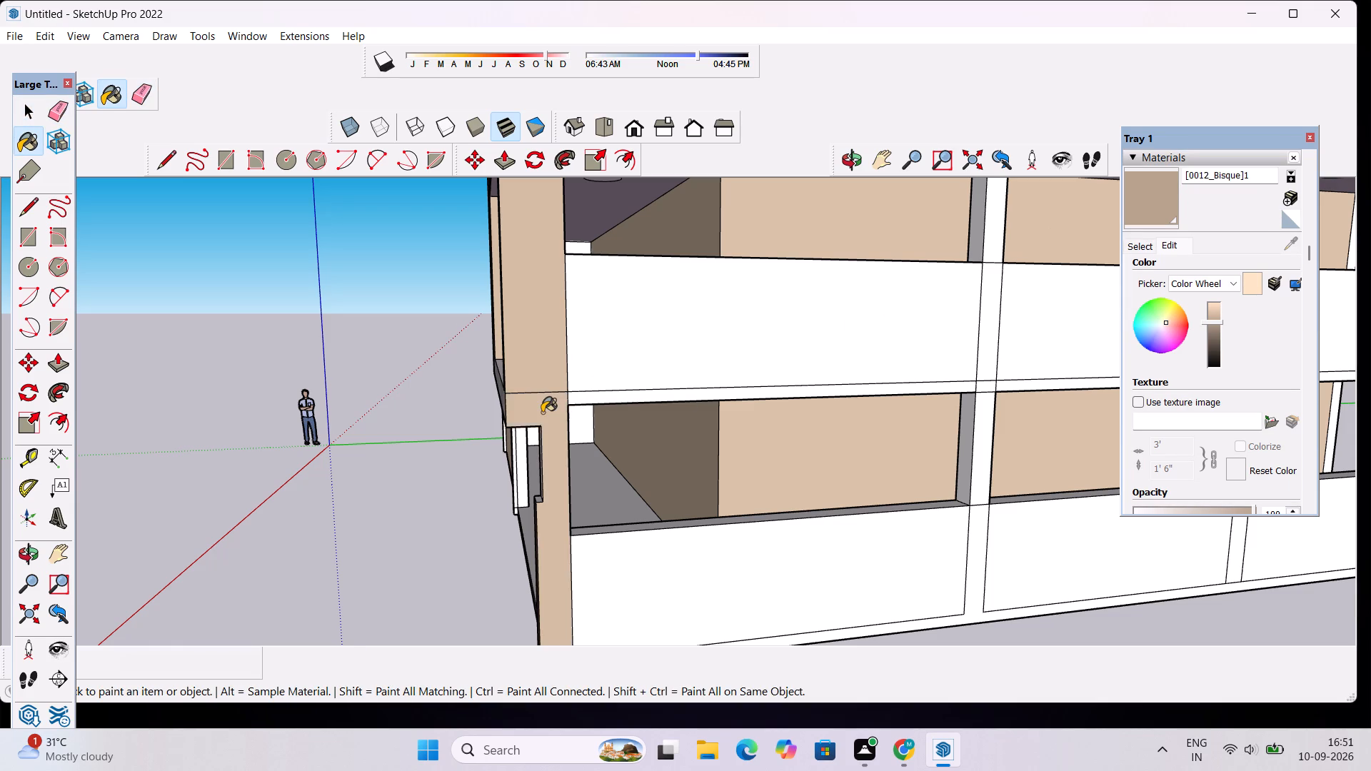
Paint the slab end at the corner column between the two upper storeys with 0012_Bisque.
scroll(544, 425, down, 7)
click(844, 160)
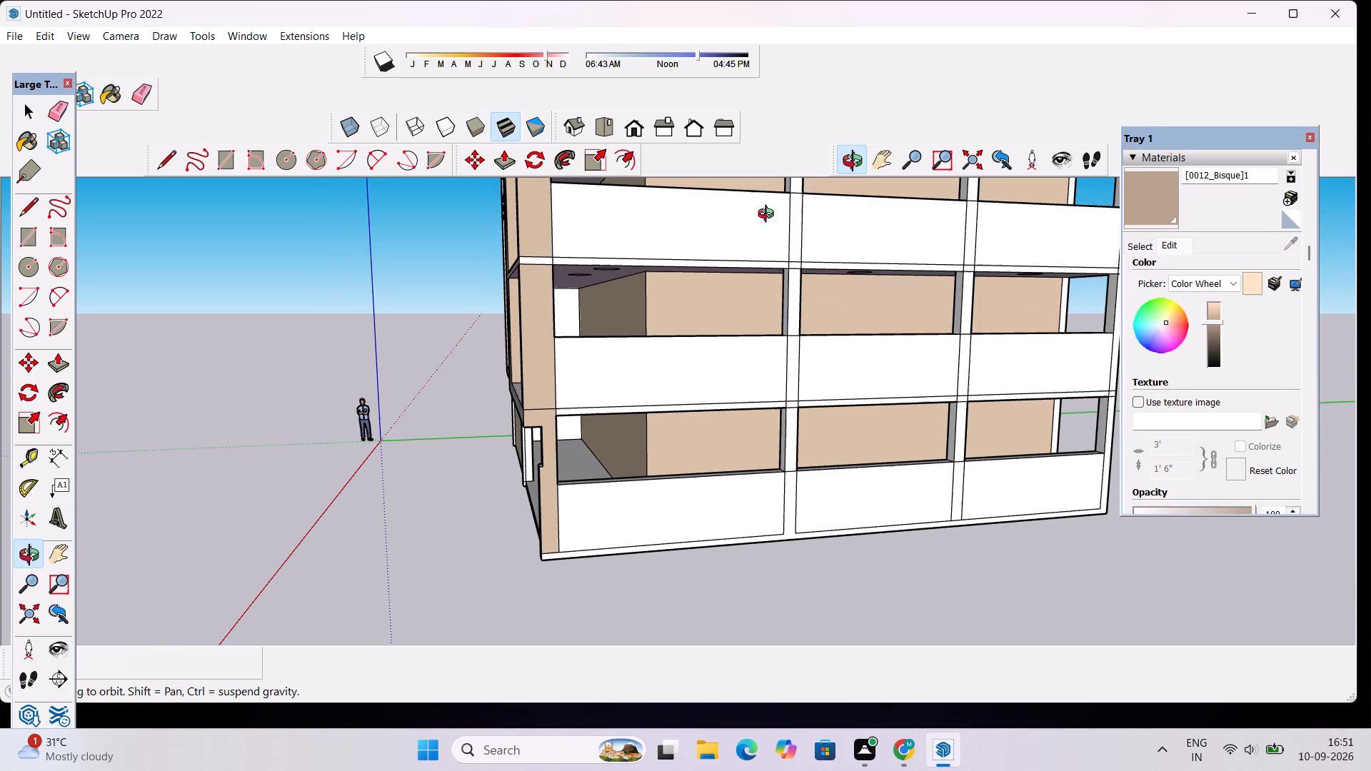
drag(518, 271, 563, 285)
scroll(568, 278, up, 7)
click(1140, 200)
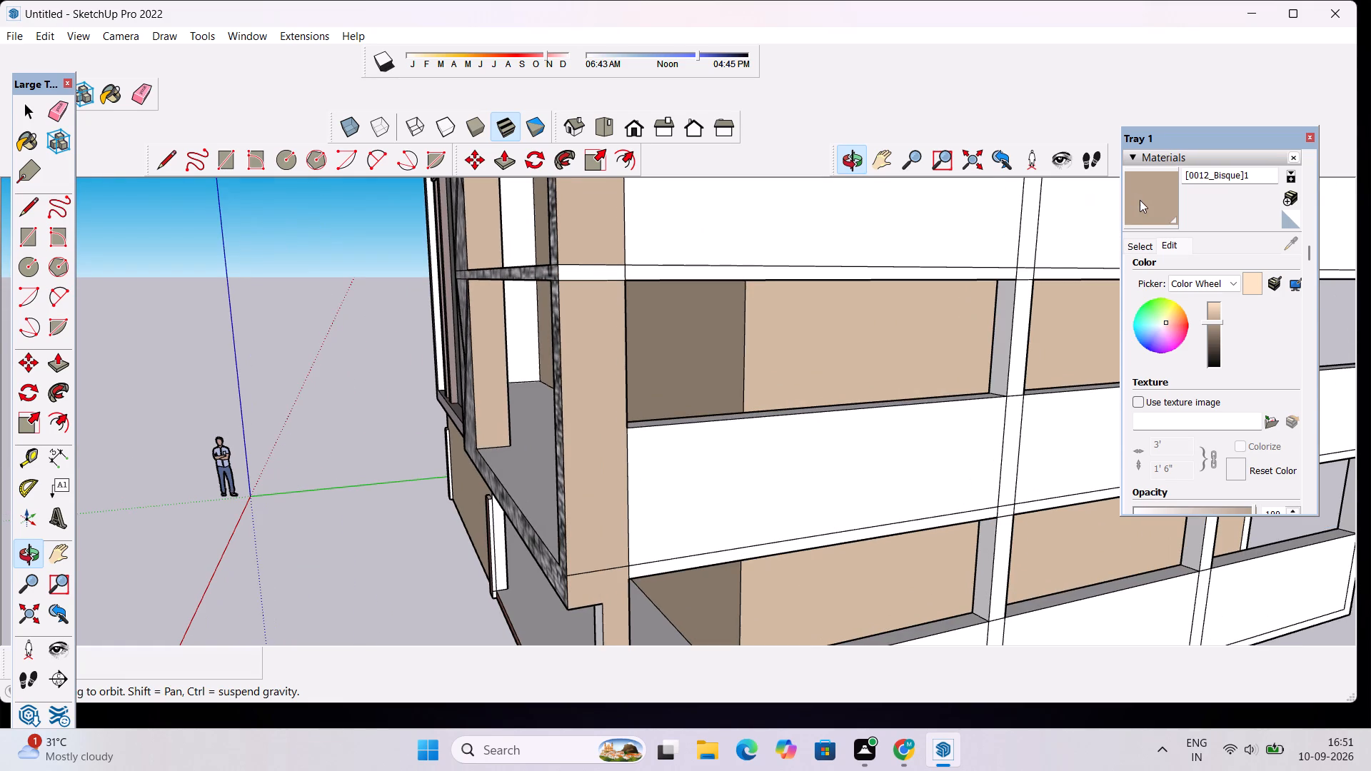
scroll(648, 275, up, 5)
click(586, 268)
scroll(436, 308, down, 8)
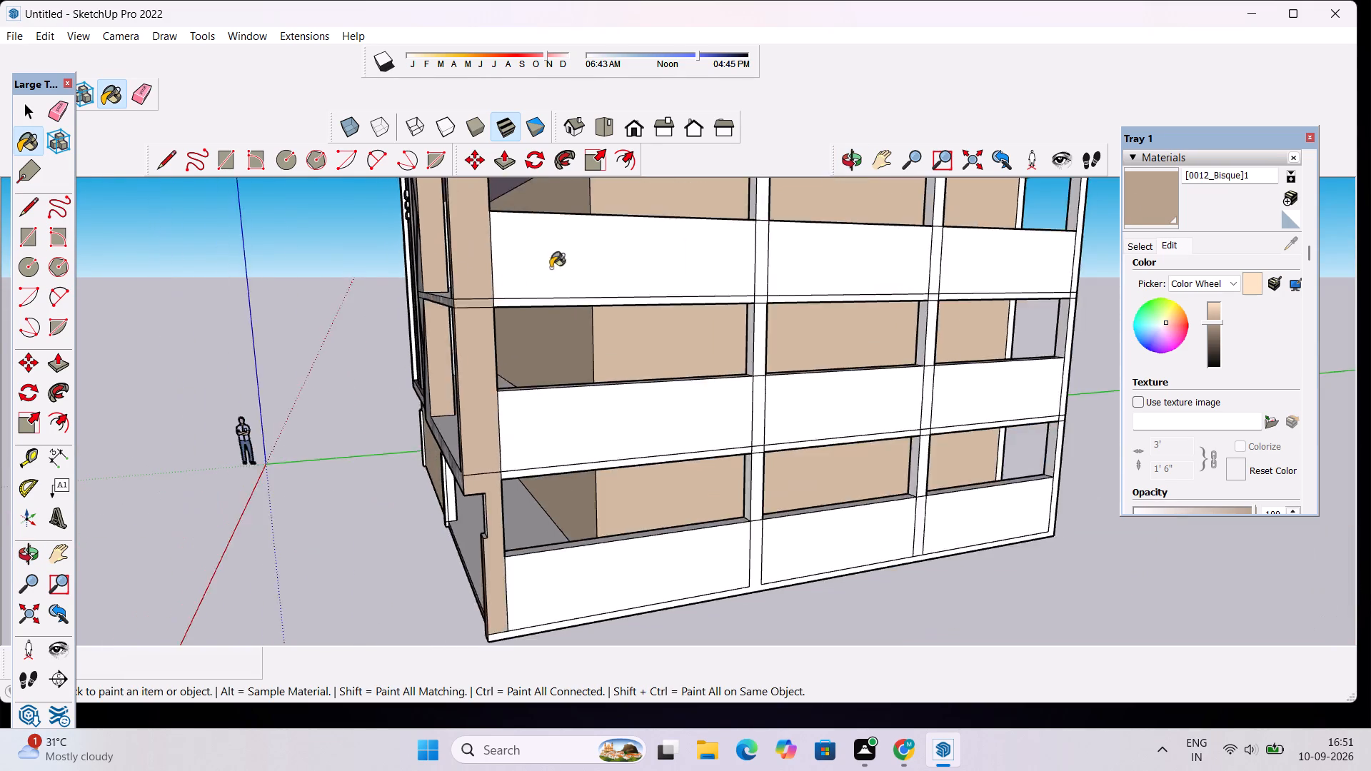
scroll(551, 268, down, 4)
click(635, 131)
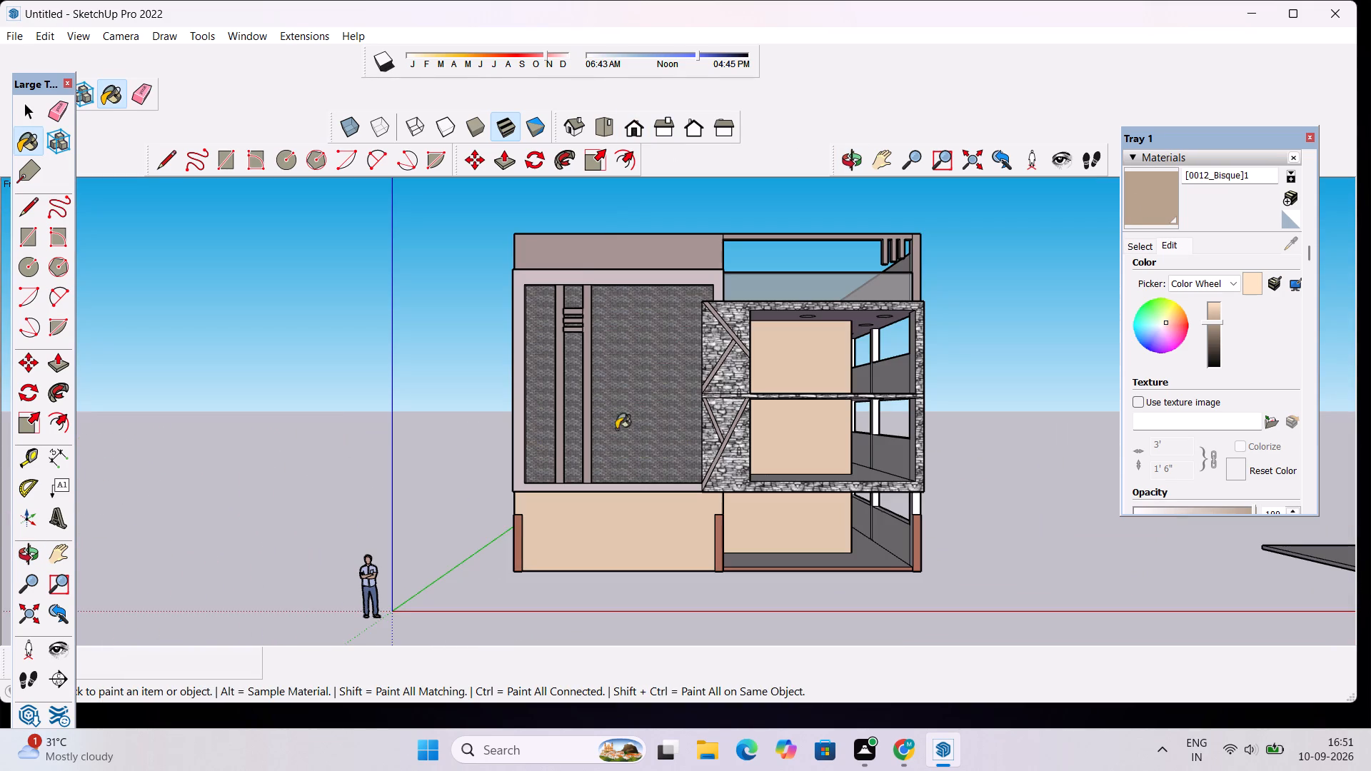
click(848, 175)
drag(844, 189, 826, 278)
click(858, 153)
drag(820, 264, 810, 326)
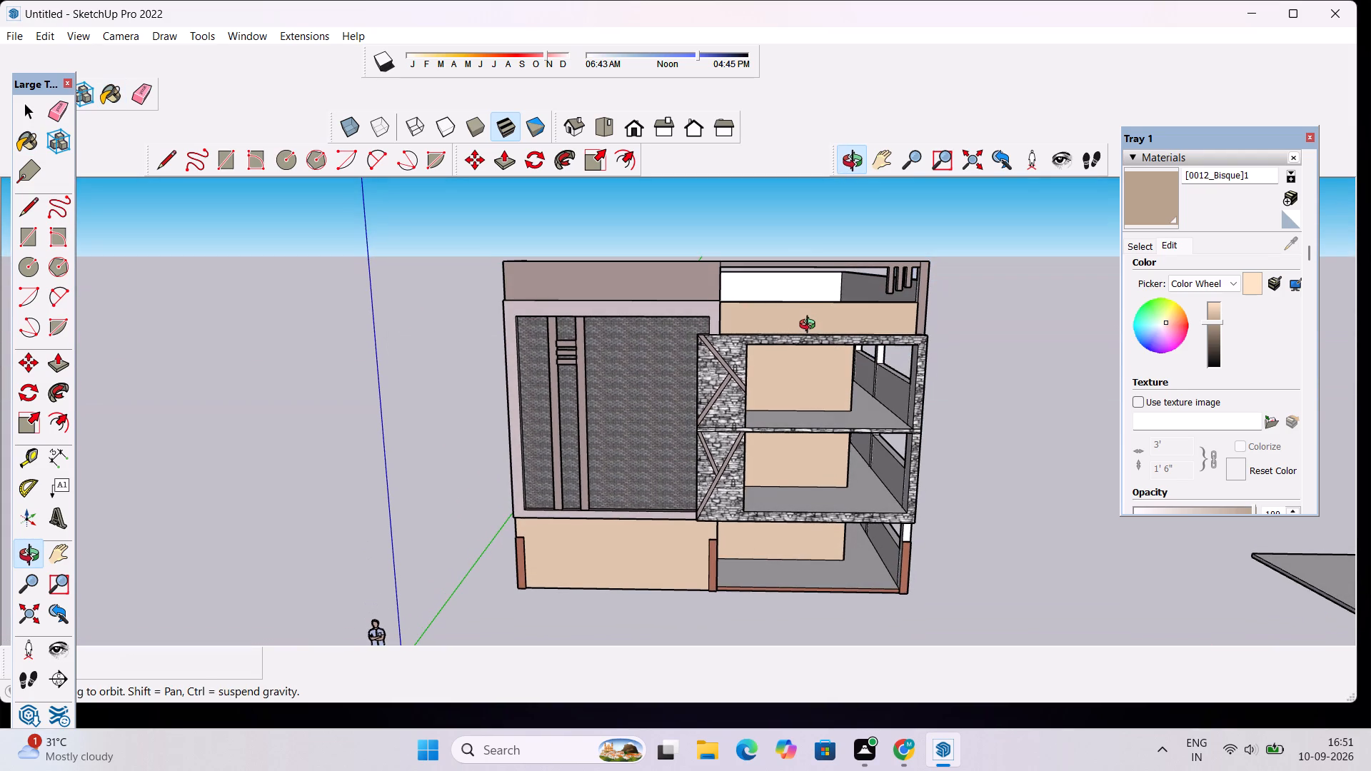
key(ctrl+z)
Paint the side face of the outer vertical fin on the stone-clad front facade with 0012_Bisque.
click(854, 160)
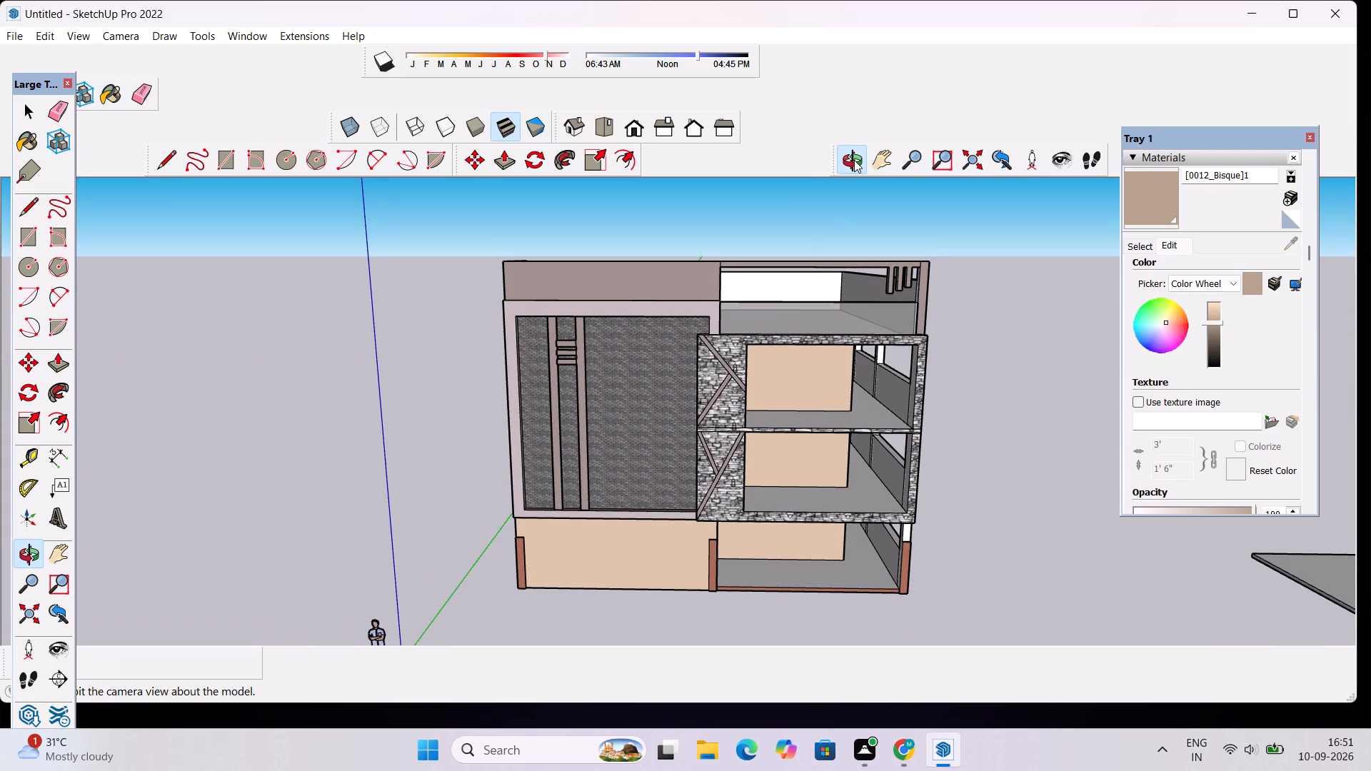
drag(841, 315, 1019, 292)
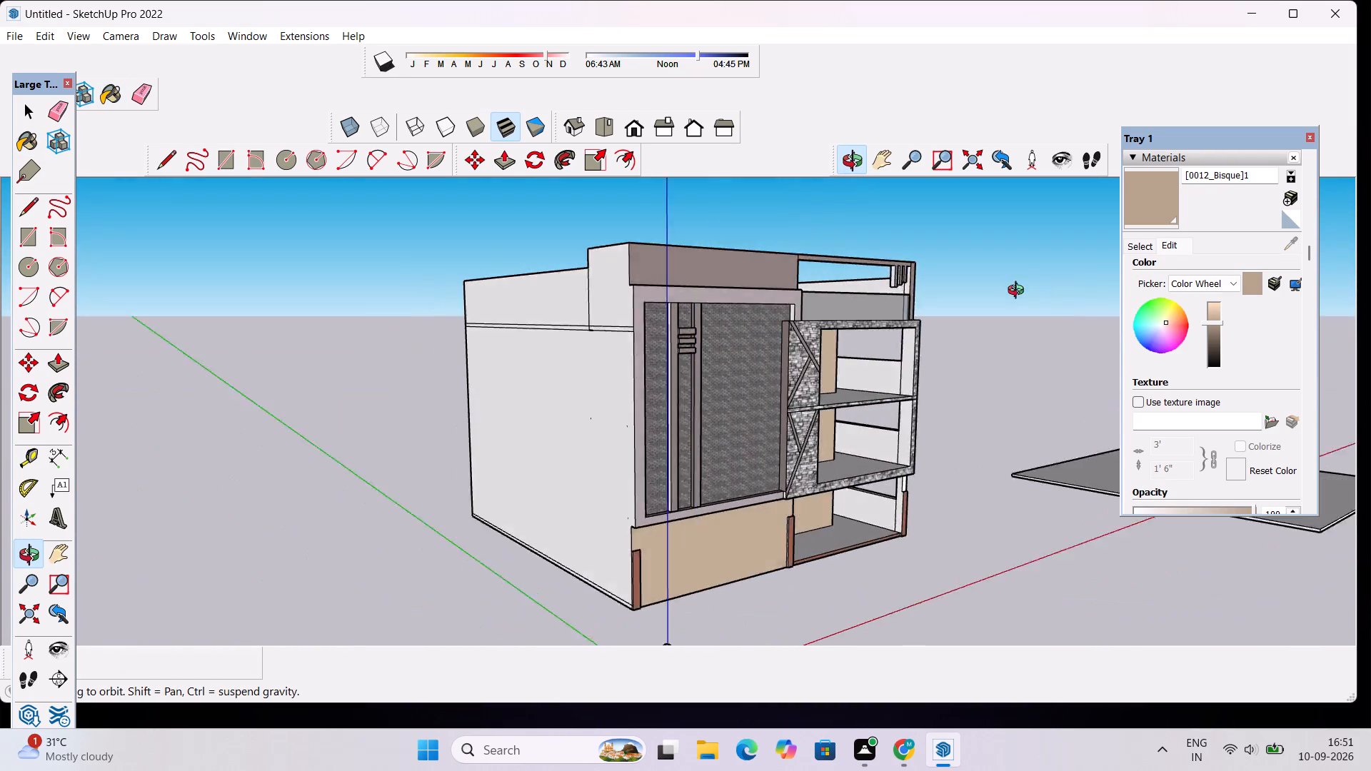
drag(1019, 292, 1180, 299)
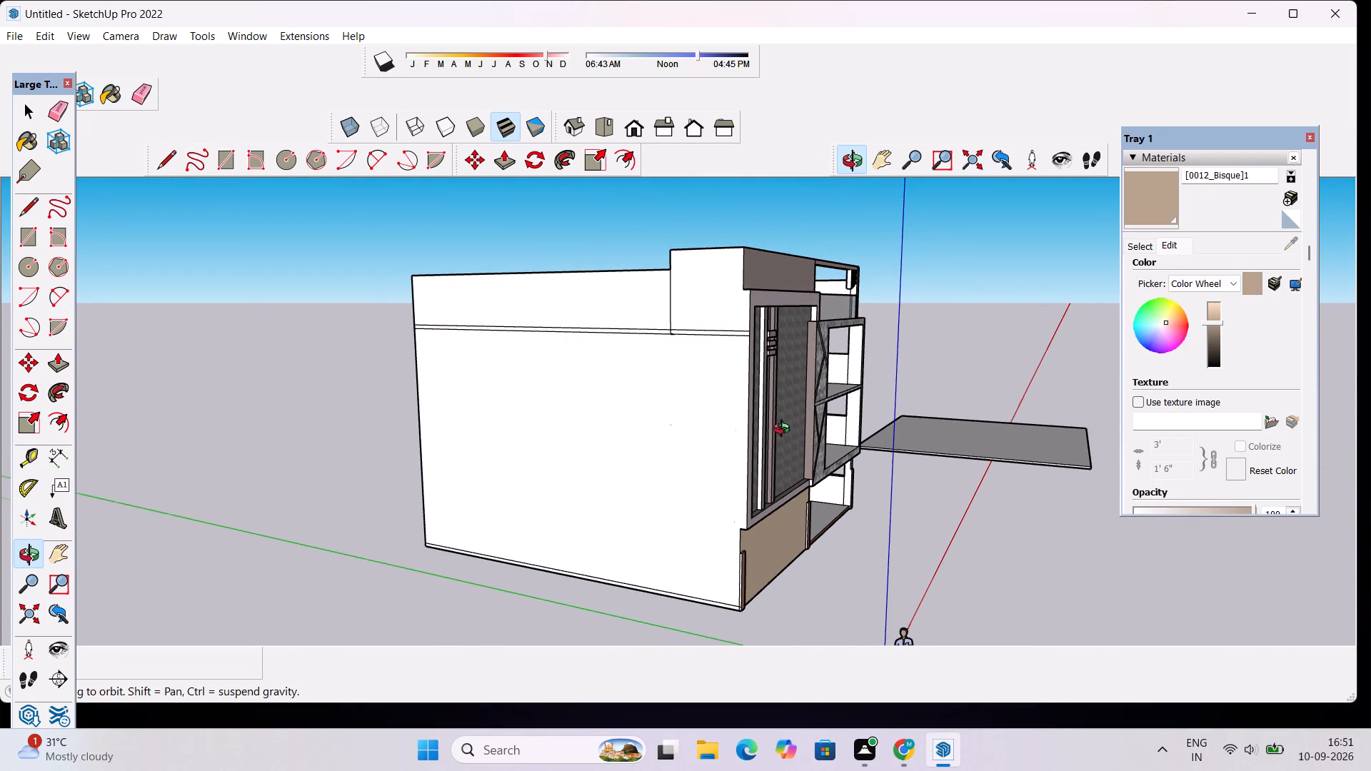
scroll(785, 430, up, 7)
scroll(732, 404, down, 6)
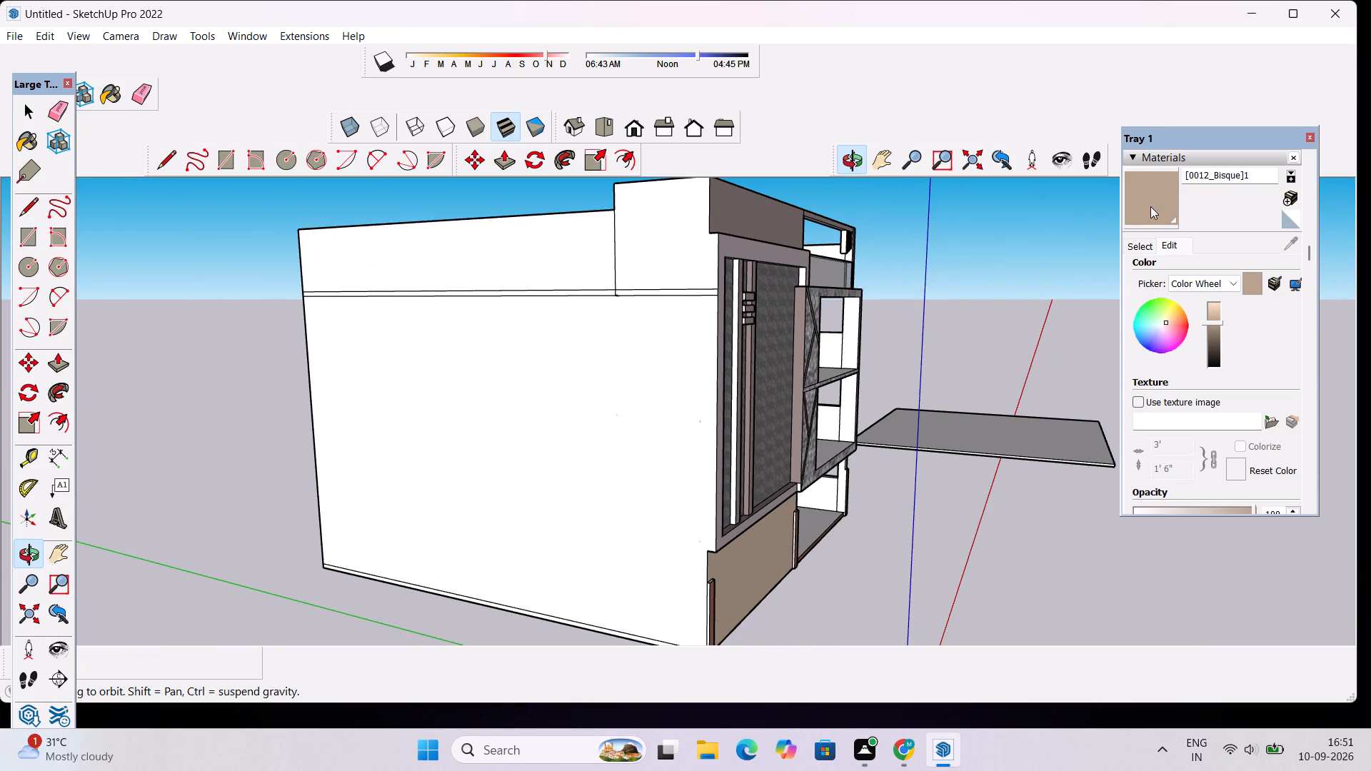
click(1150, 206)
scroll(783, 354, up, 6)
scroll(681, 364, up, 2)
click(673, 355)
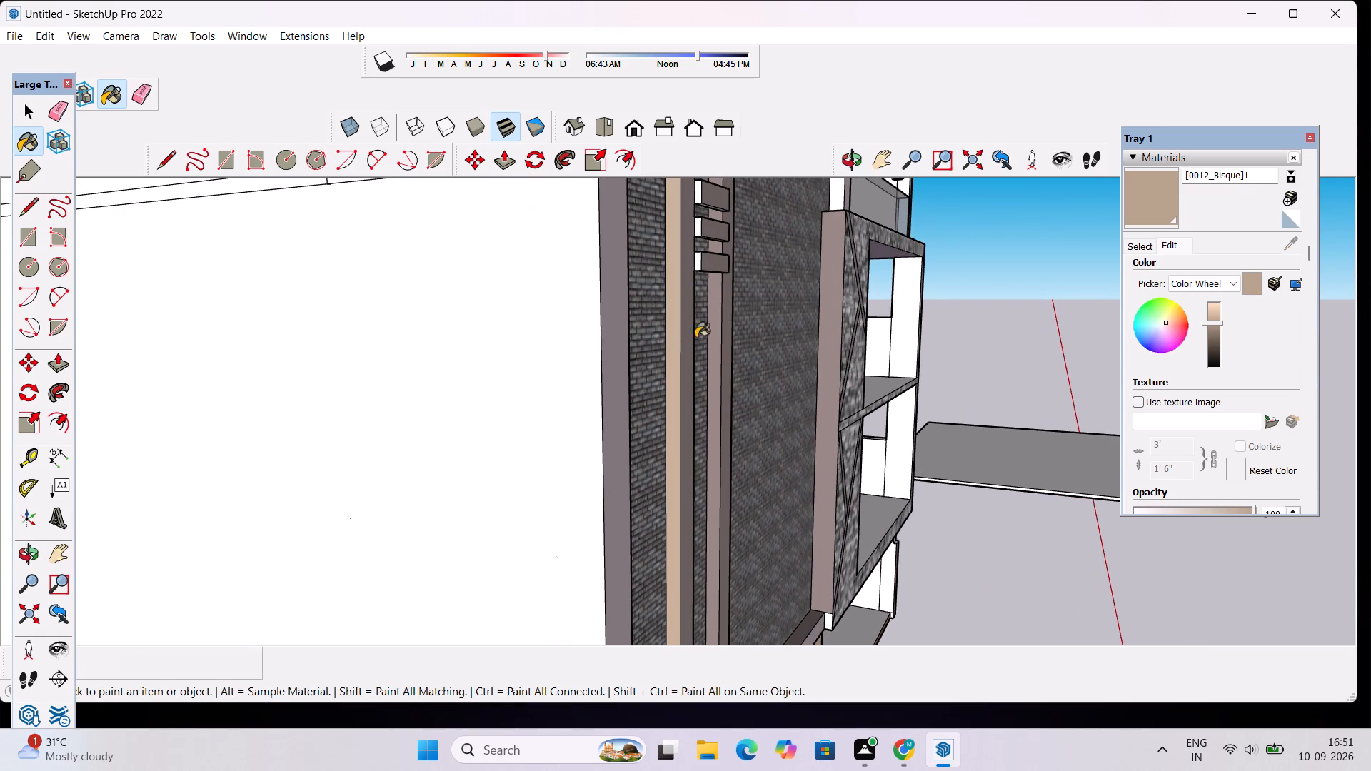
Darken the 0012_Bisque material to a deep brown using the Color Wheel picker.
click(1172, 250)
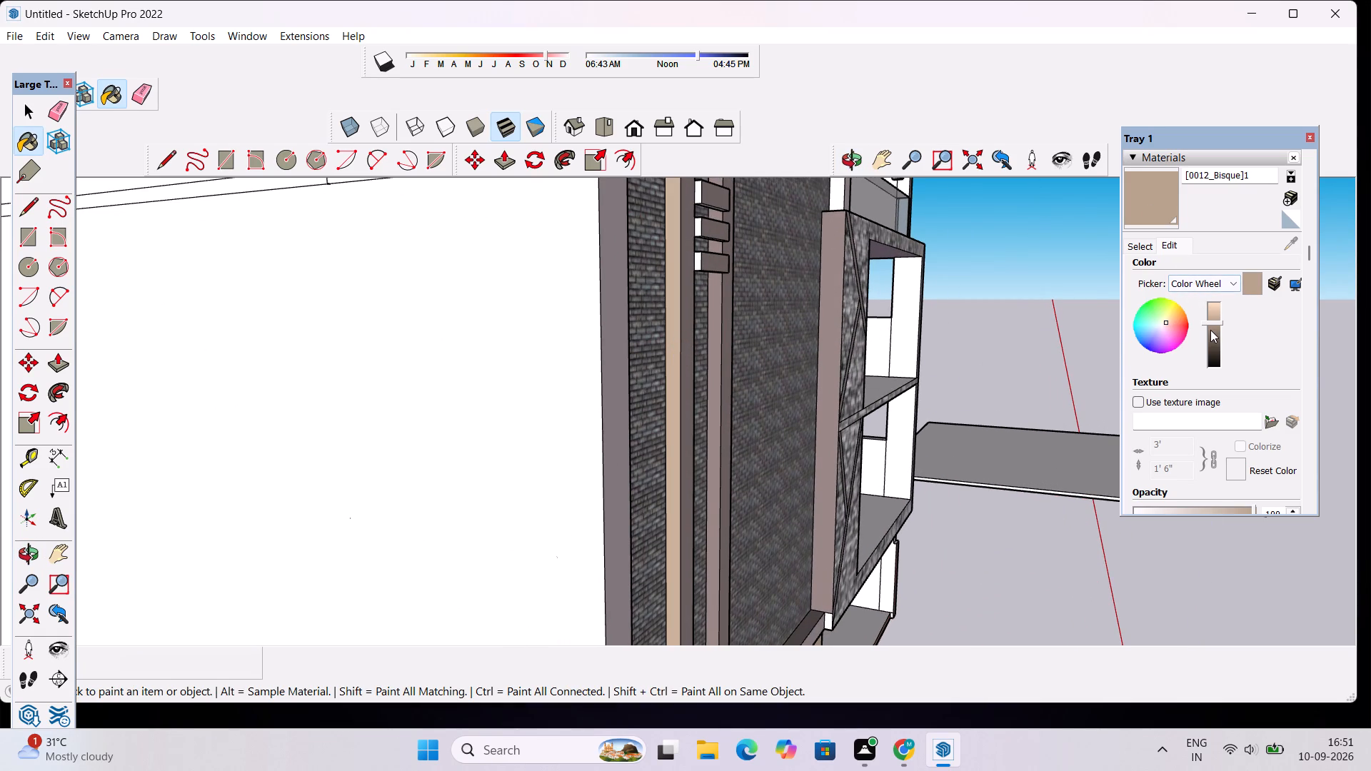
click(1210, 330)
triple_click(1210, 330)
triple_click(1211, 337)
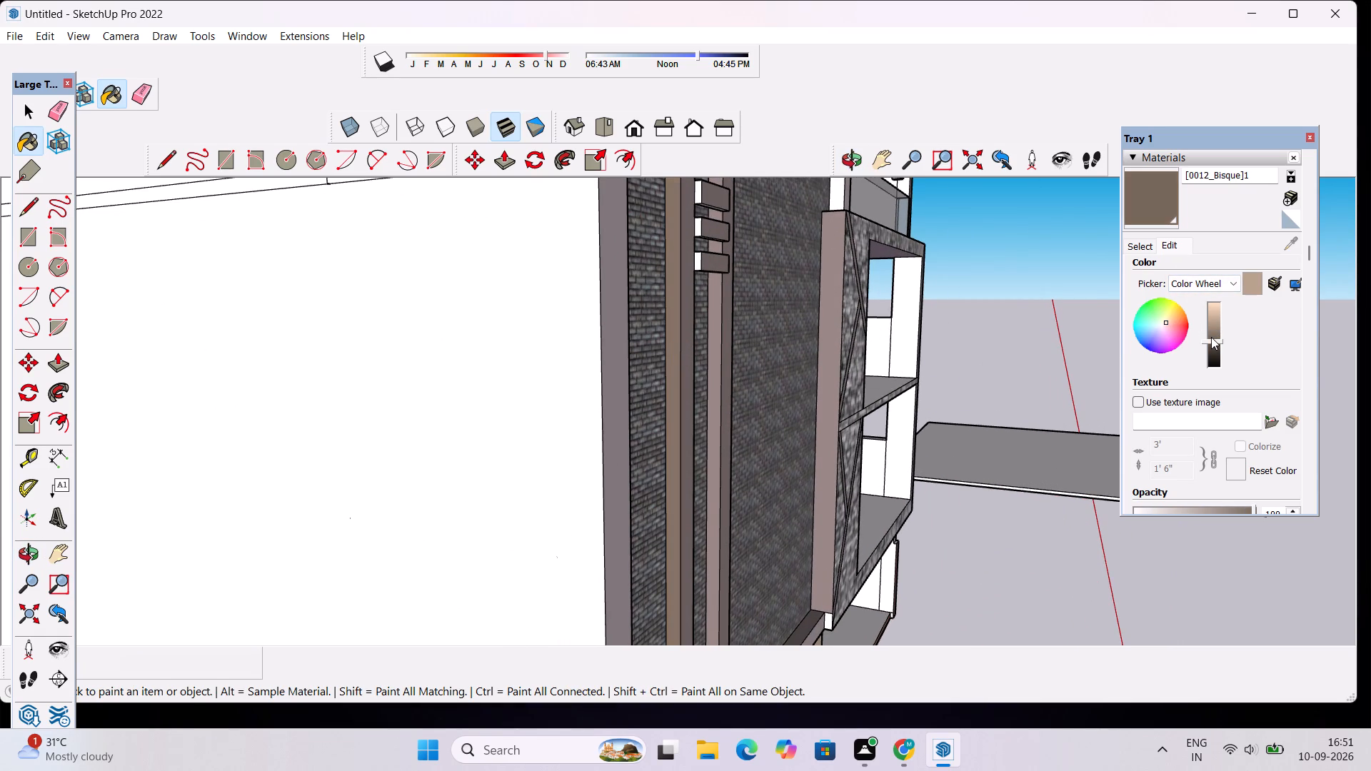
click(1211, 337)
double_click(1211, 337)
click(1211, 344)
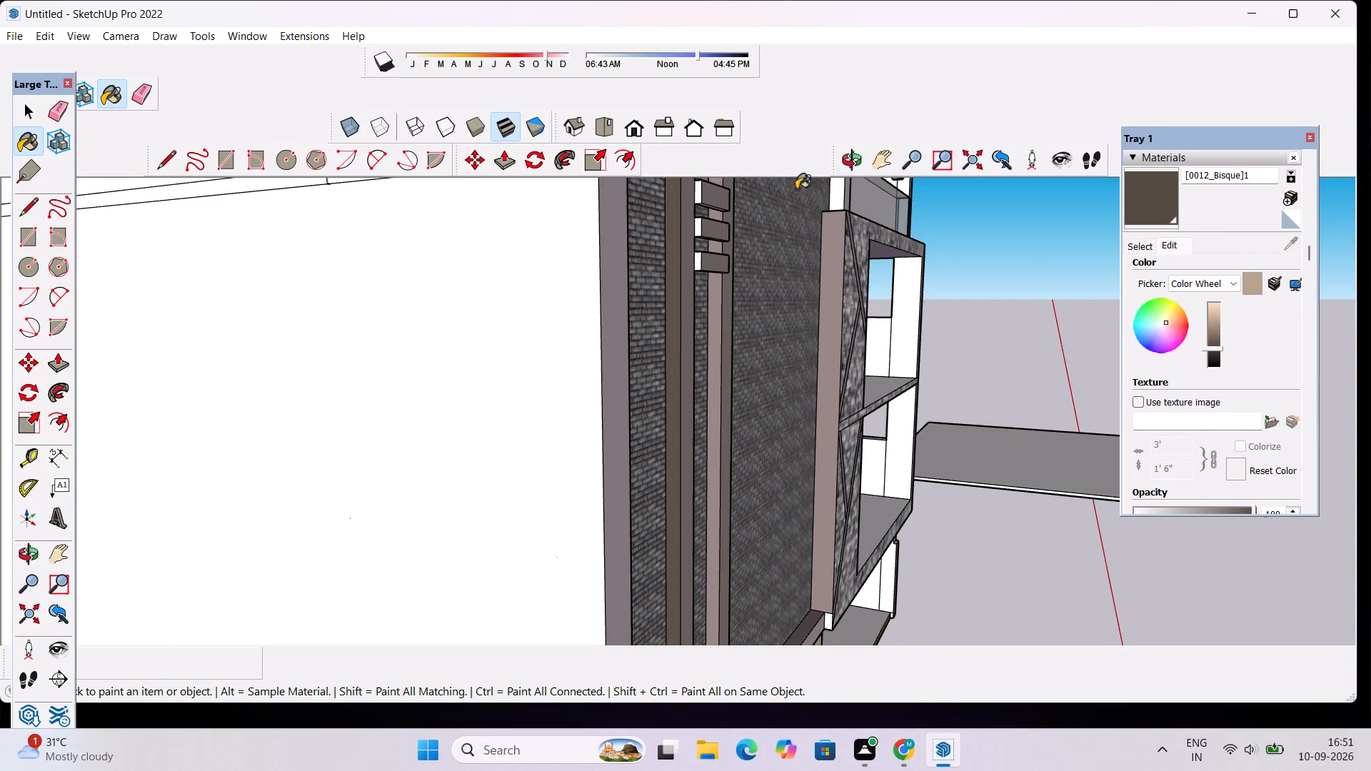
Examine the dark brown column and fin faces against the stone panels from the front and from above.
click(853, 171)
drag(873, 221, 631, 221)
scroll(578, 291, down, 3)
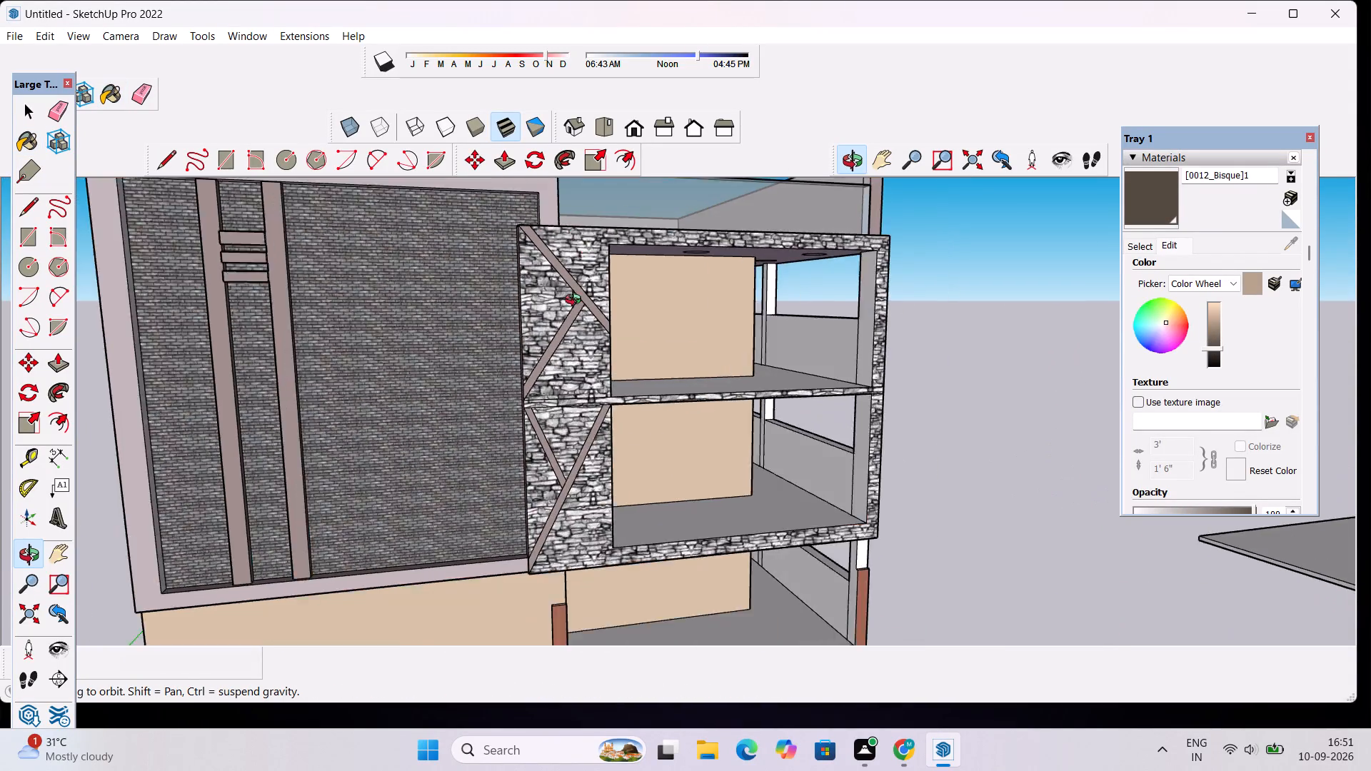
scroll(576, 301, down, 8)
drag(778, 380, 750, 457)
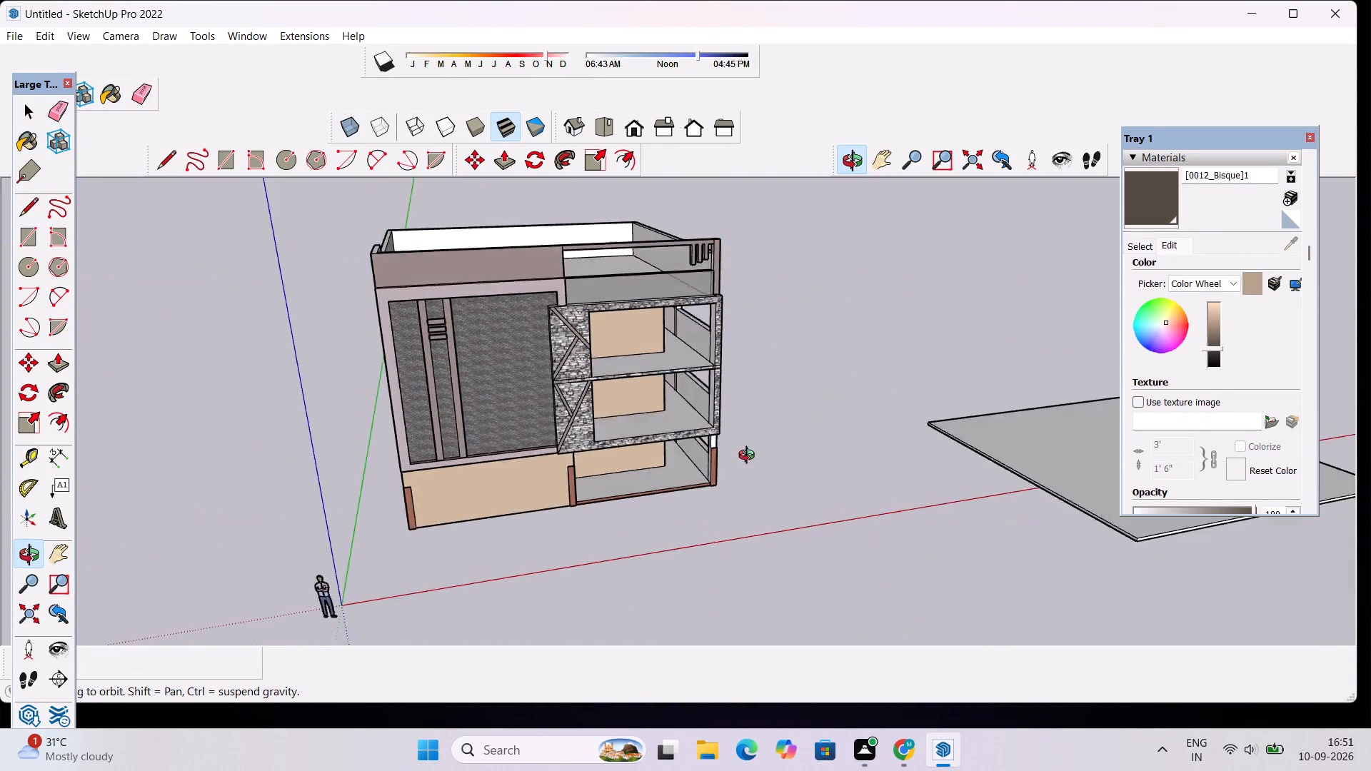
drag(750, 457, 686, 456)
scroll(593, 428, up, 5)
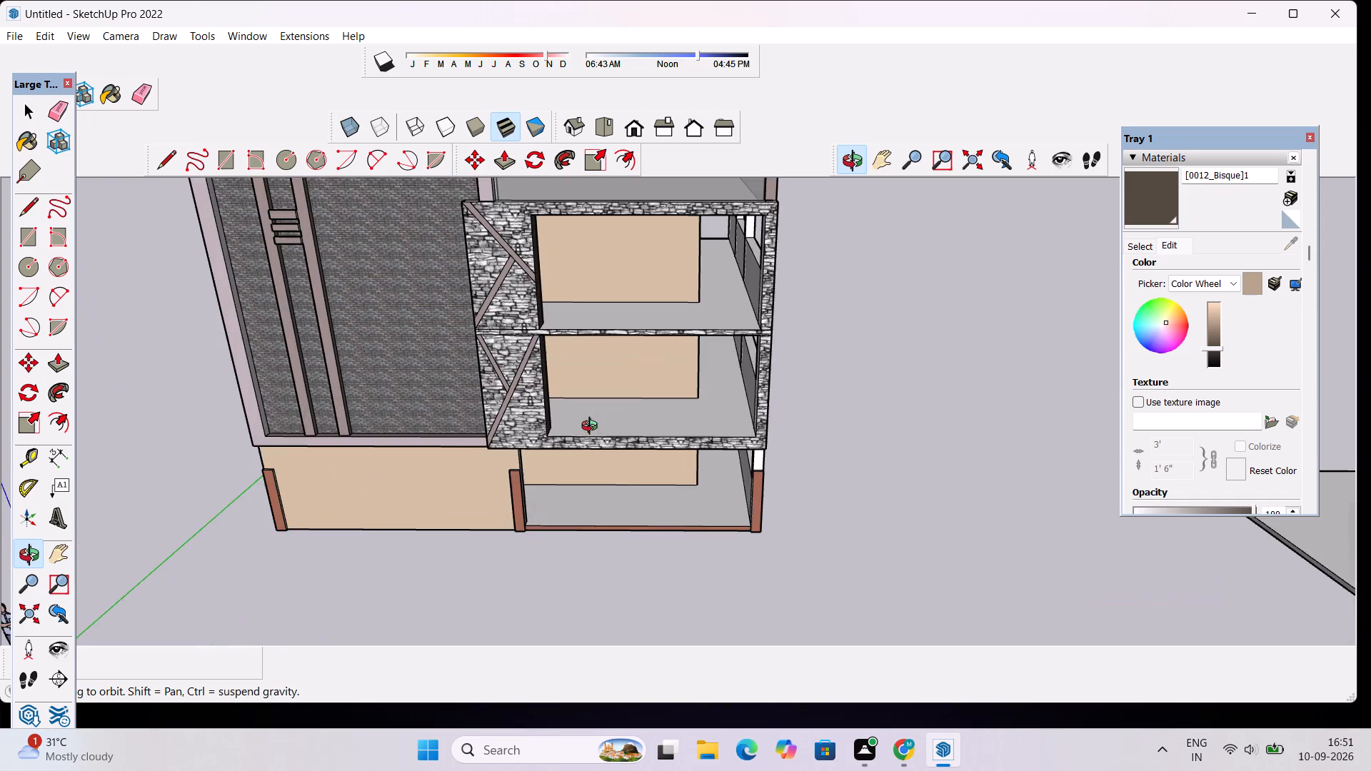
drag(576, 443, 596, 374)
scroll(653, 291, up, 4)
scroll(653, 296, down, 5)
drag(668, 315, 656, 344)
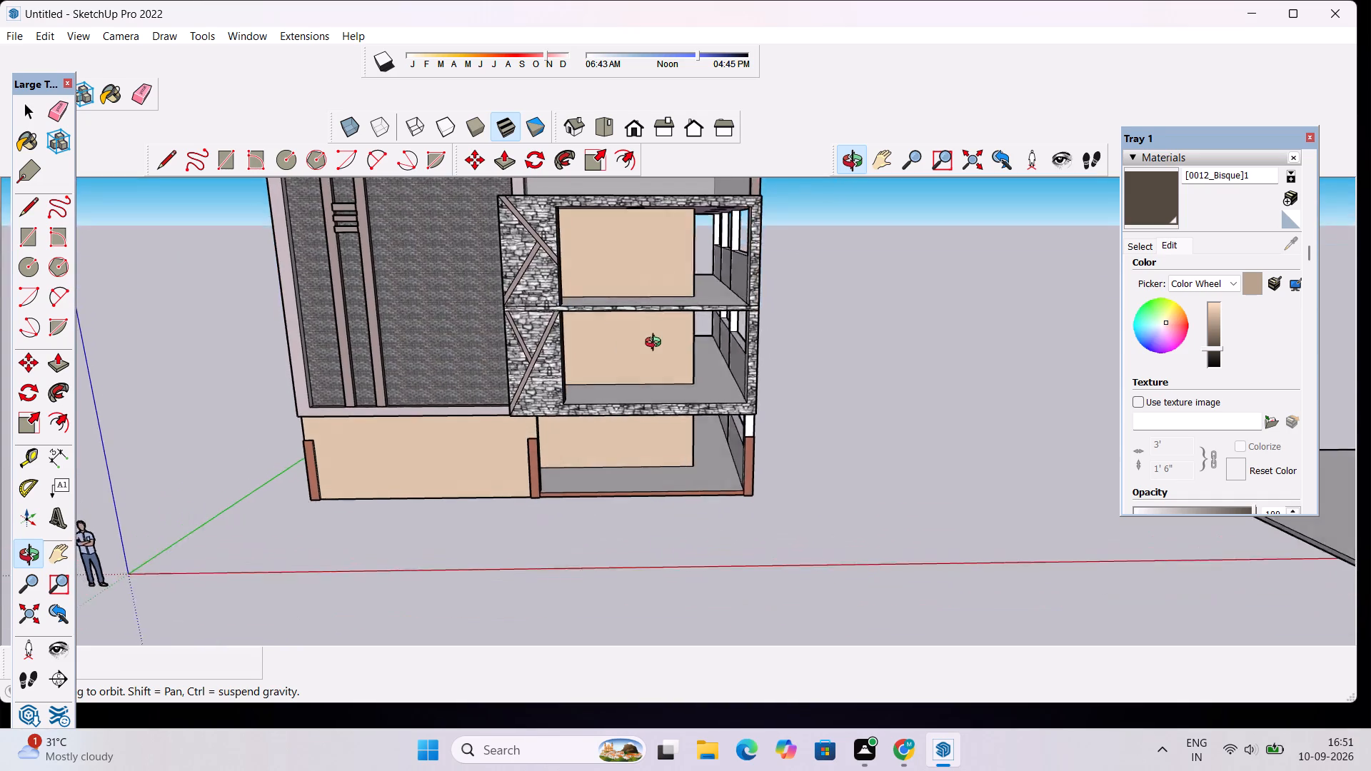
drag(656, 344, 604, 373)
scroll(606, 265, up, 4)
drag(605, 381, 619, 334)
scroll(619, 323, down, 10)
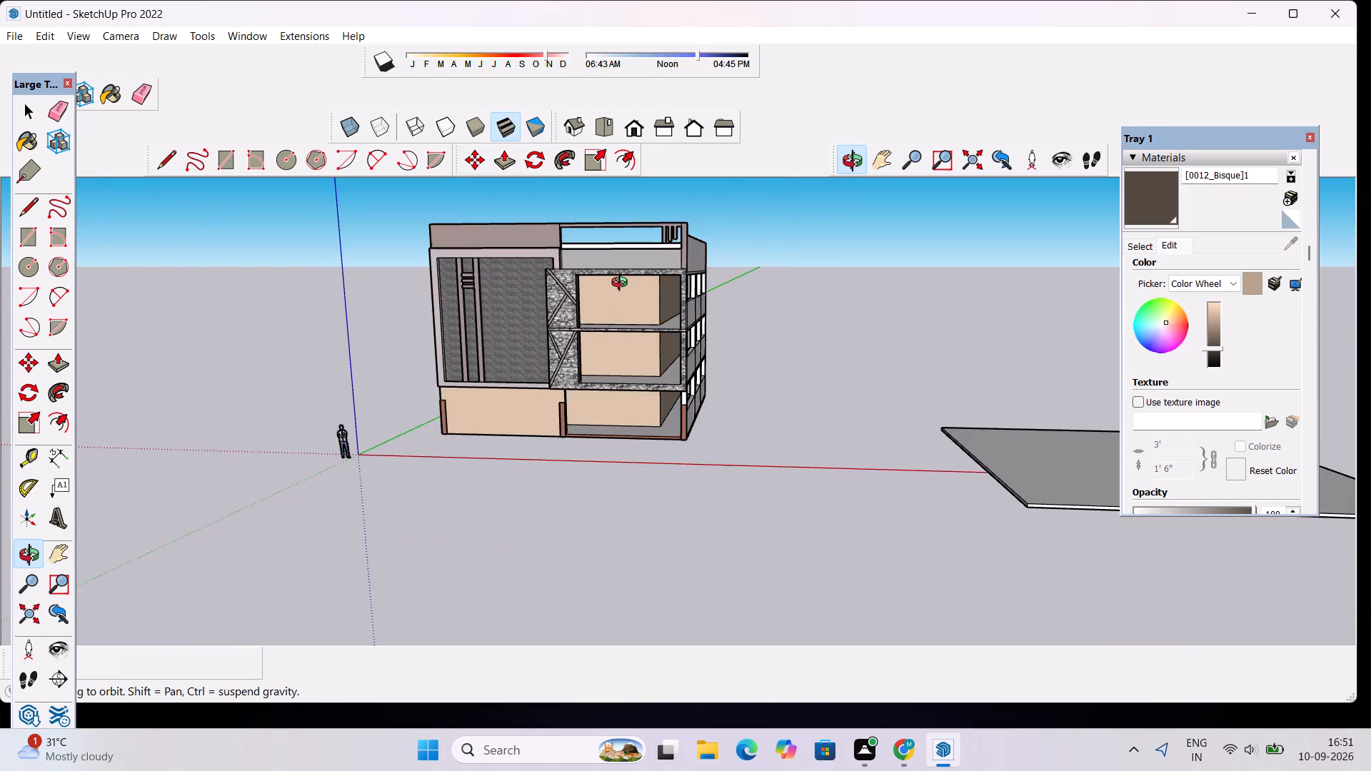
Draw a door rectangle about 4' 10" wide and 7' 1" high at the base of the ground-floor wall behind the open bay.
scroll(623, 284, up, 4)
drag(634, 329, 639, 313)
scroll(631, 400, up, 5)
drag(631, 466, 634, 435)
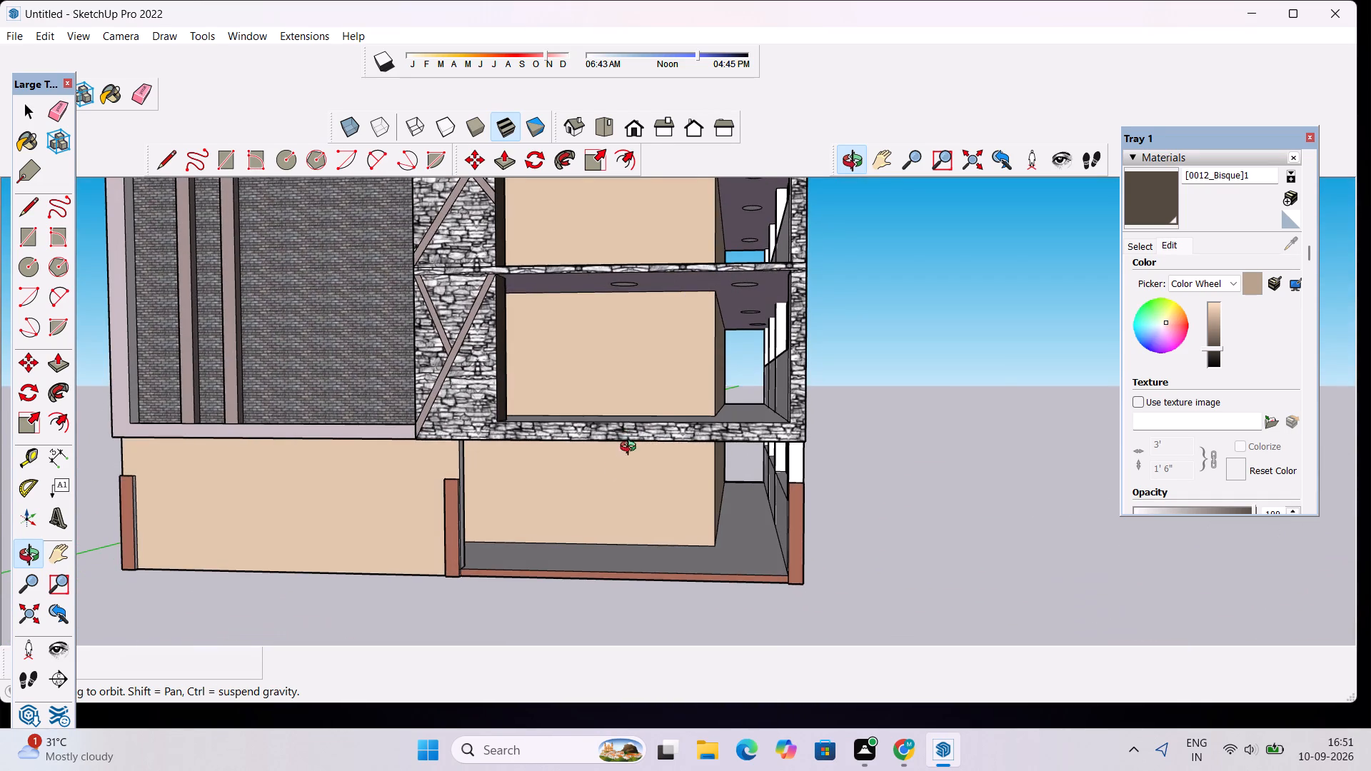
scroll(609, 479, up, 5)
key(space)
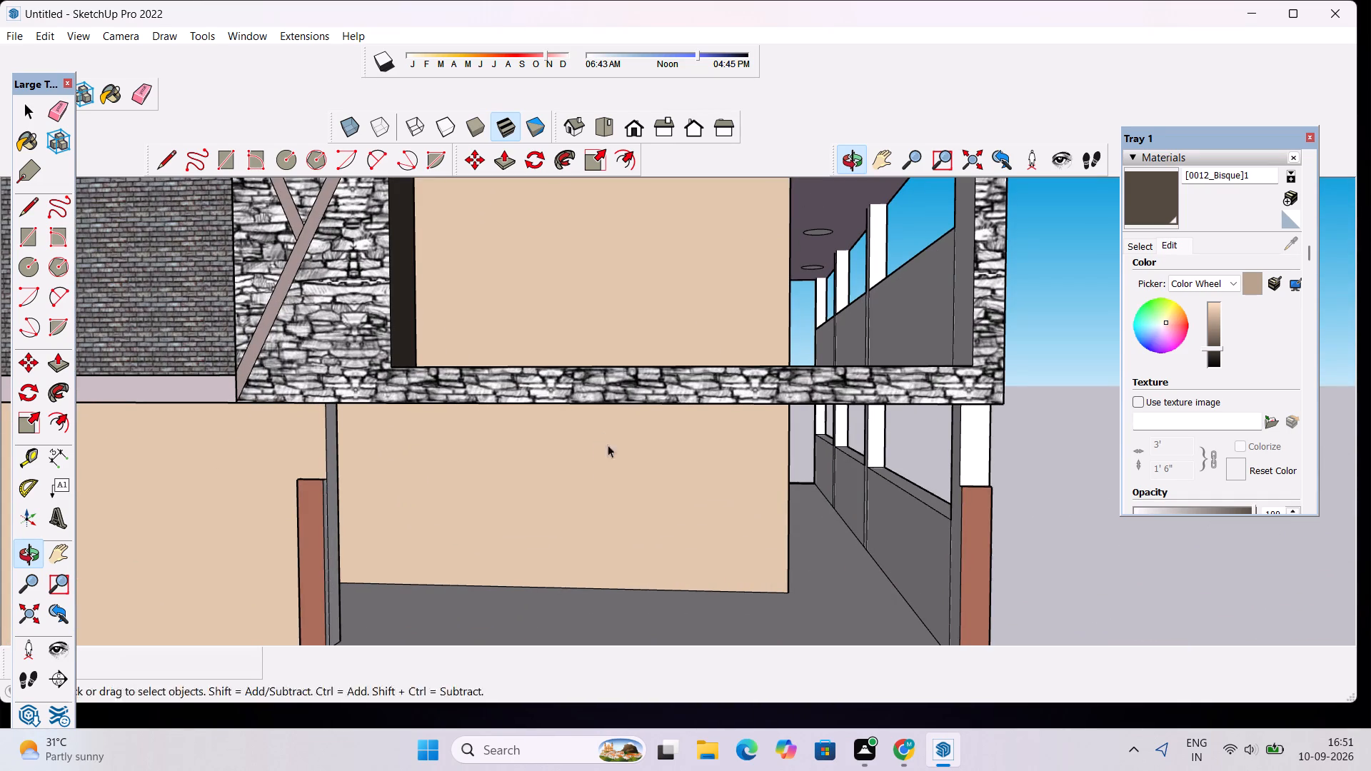
key(r)
scroll(588, 461, down, 4)
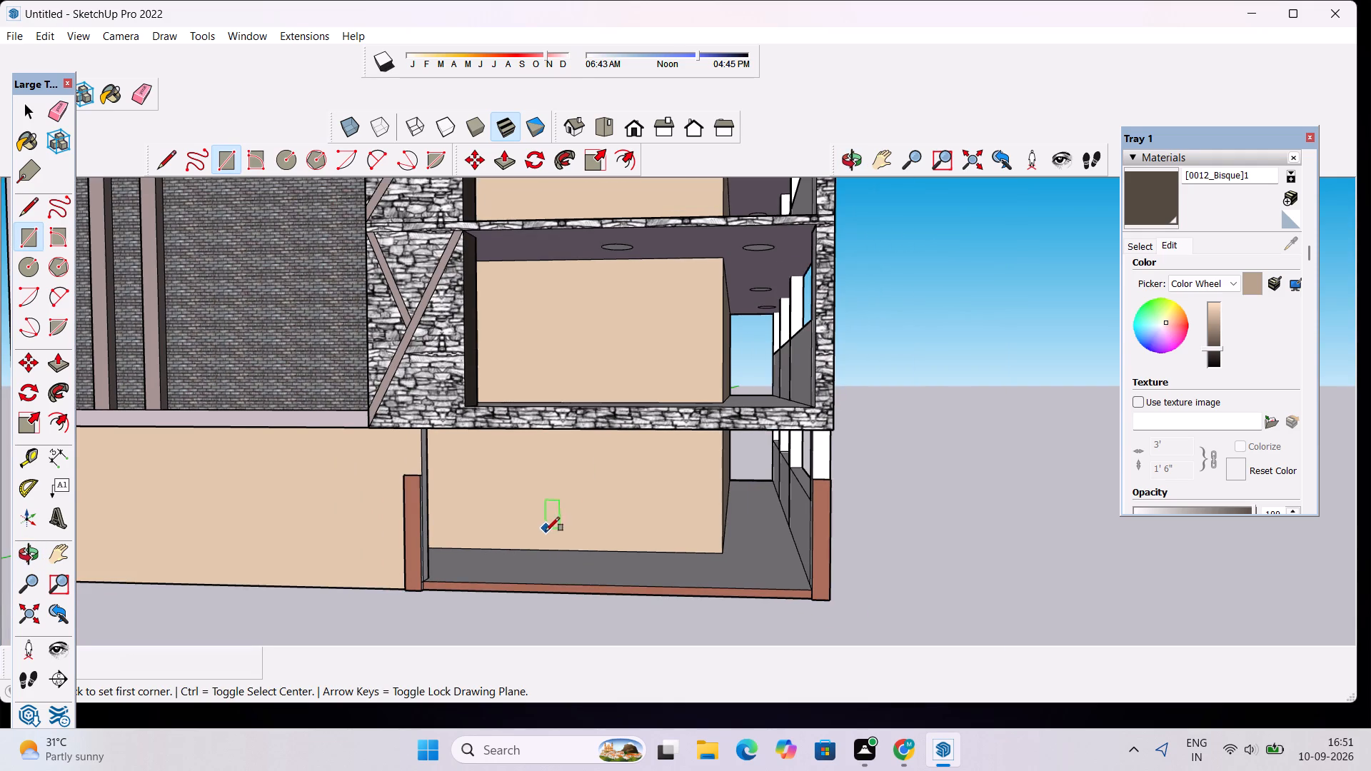
click(534, 547)
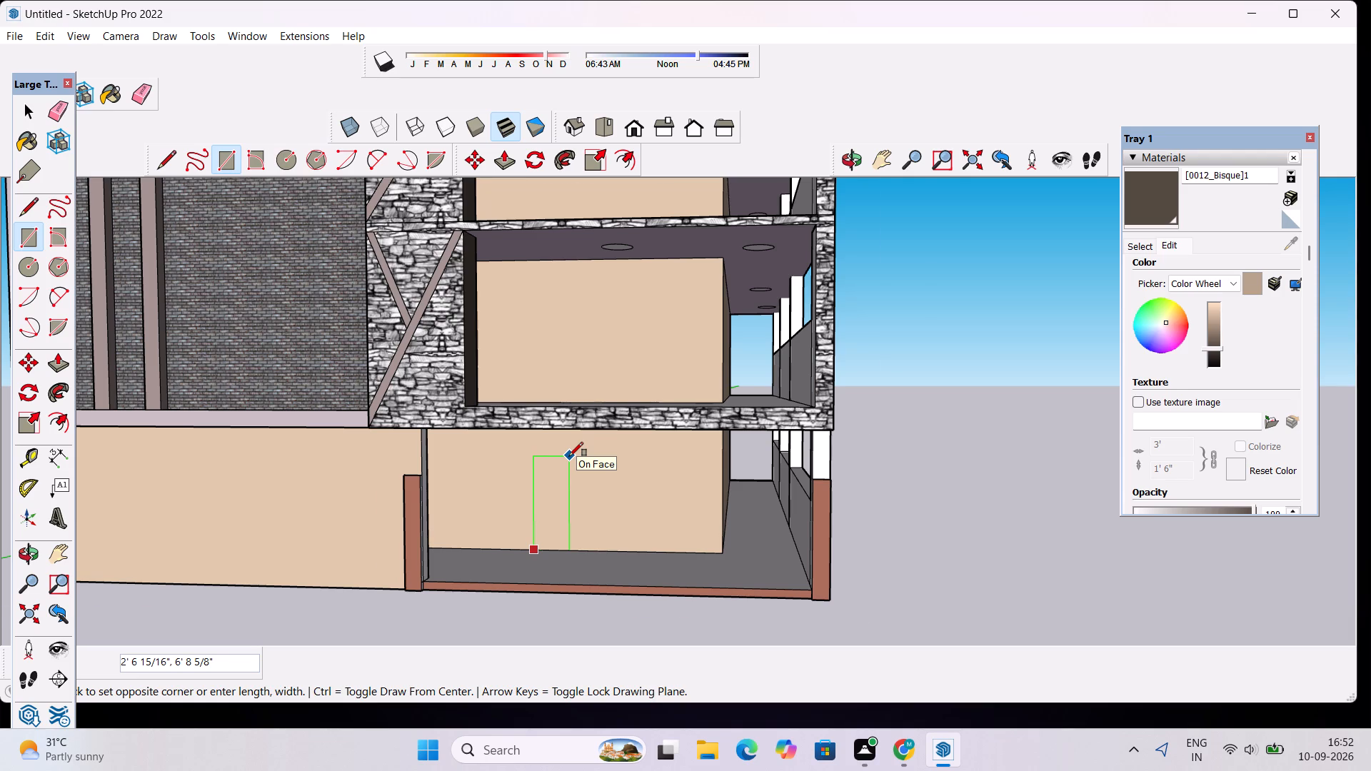
scroll(569, 456, up, 2)
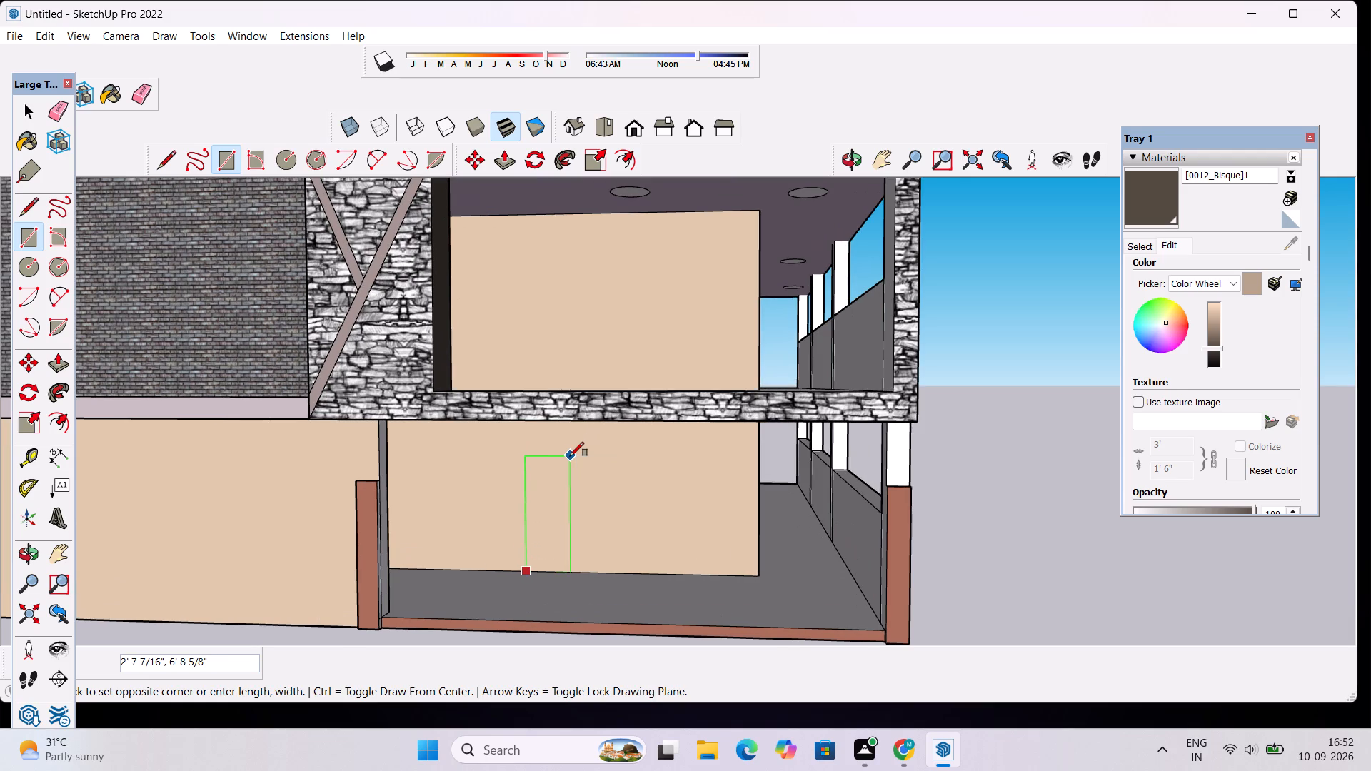
click(608, 450)
key(space)
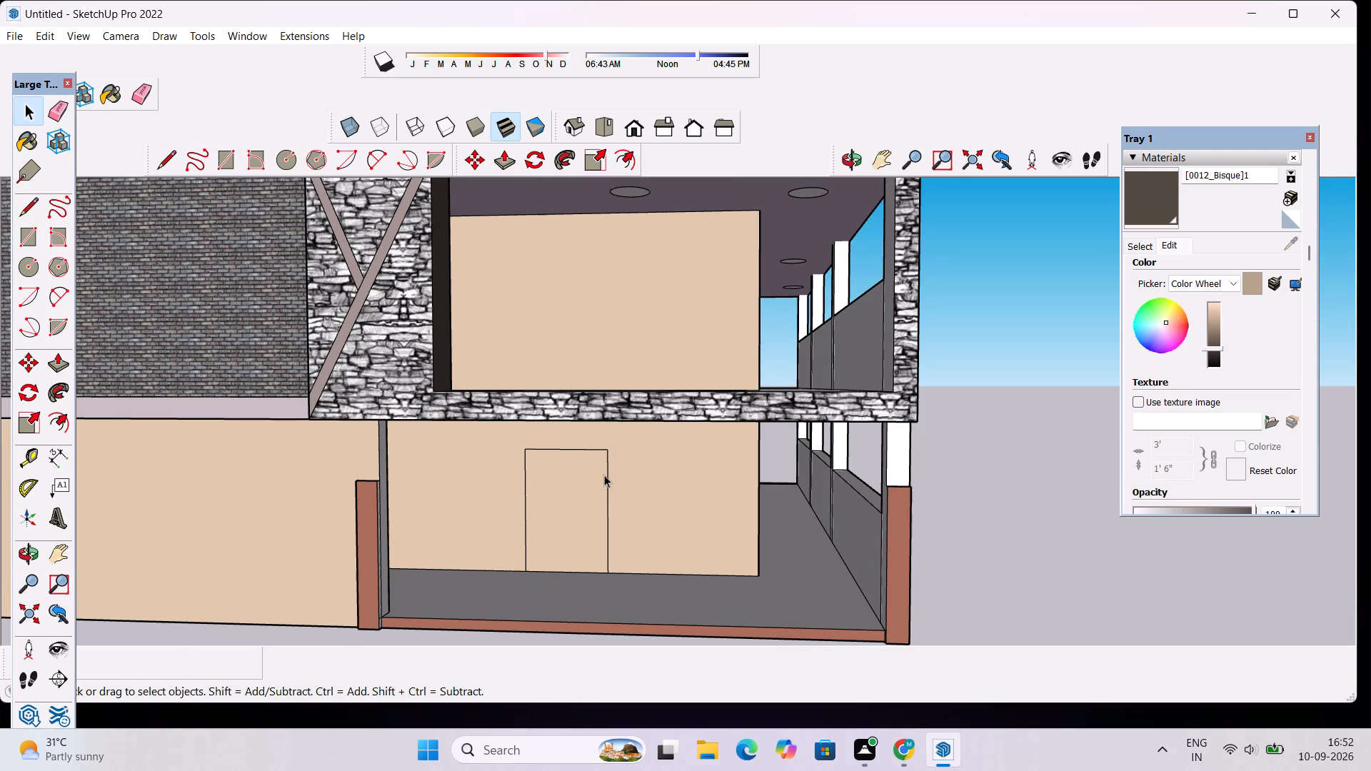
Copy the ground-floor door rectangle 10' 6" straight up onto the middle storey's wall, with its base on the floor line.
double_click(598, 486)
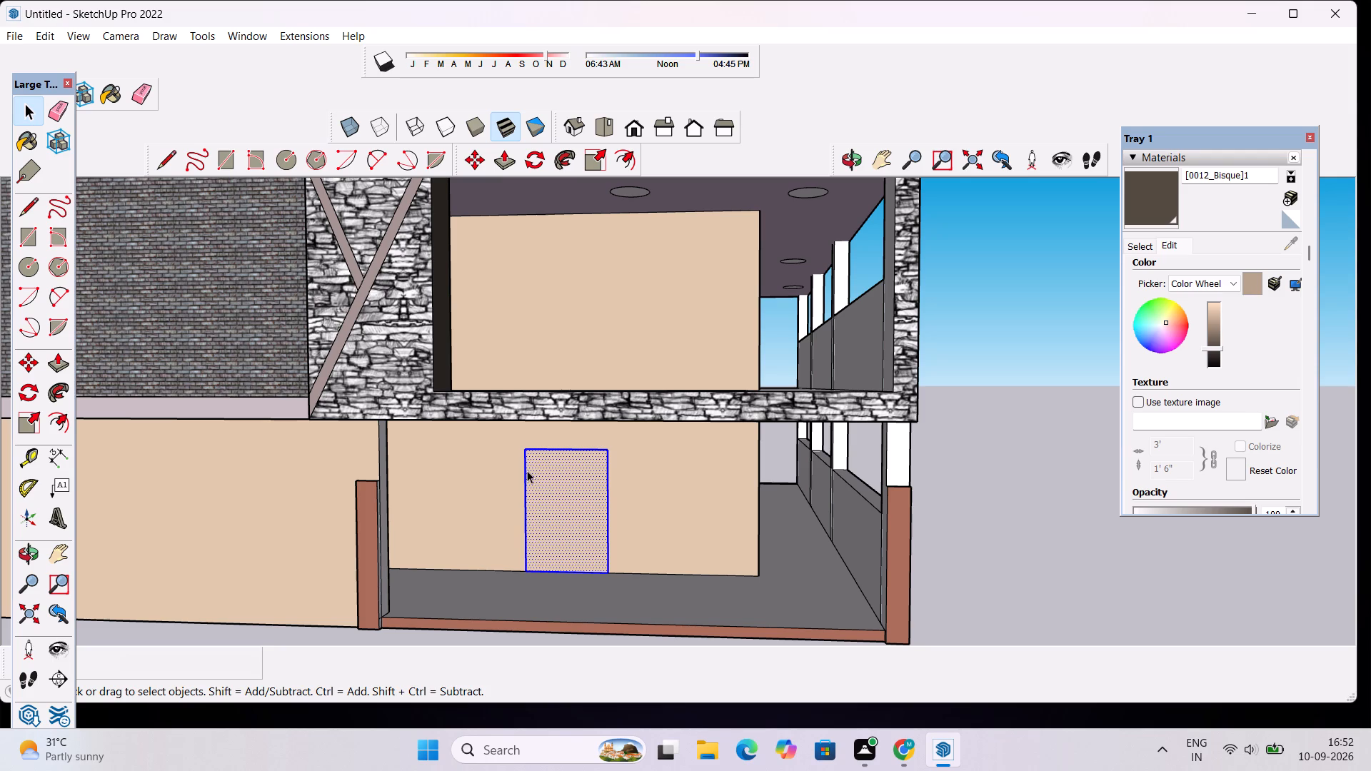
key(m)
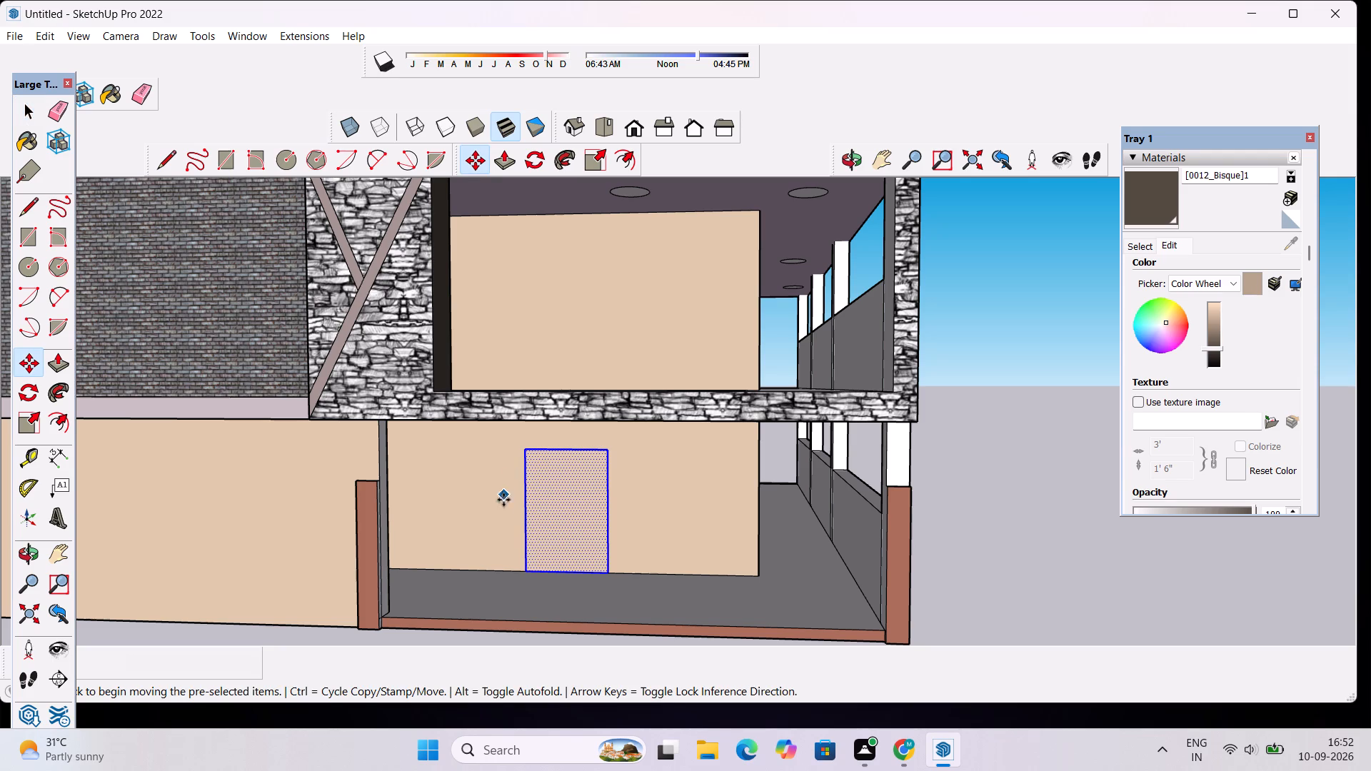
click(526, 571)
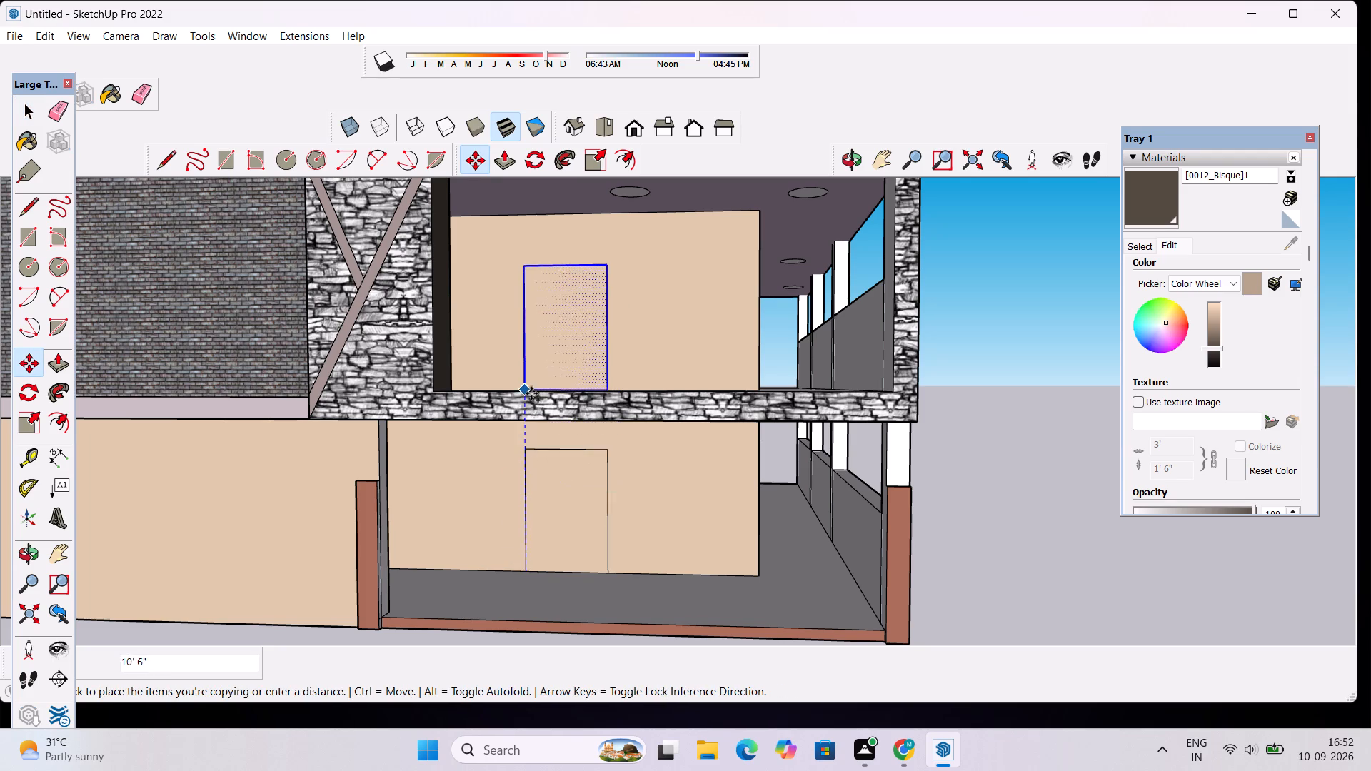
scroll(531, 393, up, 14)
scroll(561, 333, up, 2)
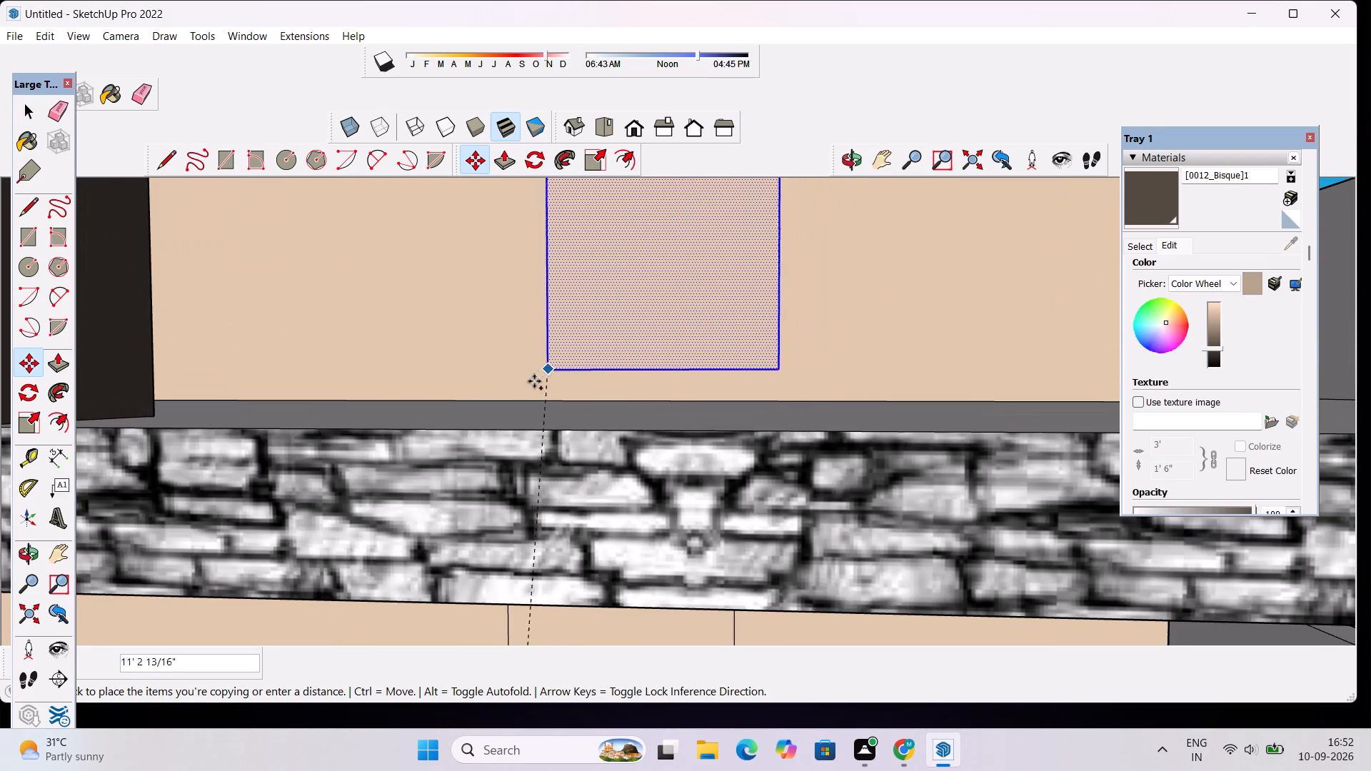
click(501, 398)
scroll(501, 417, down, 7)
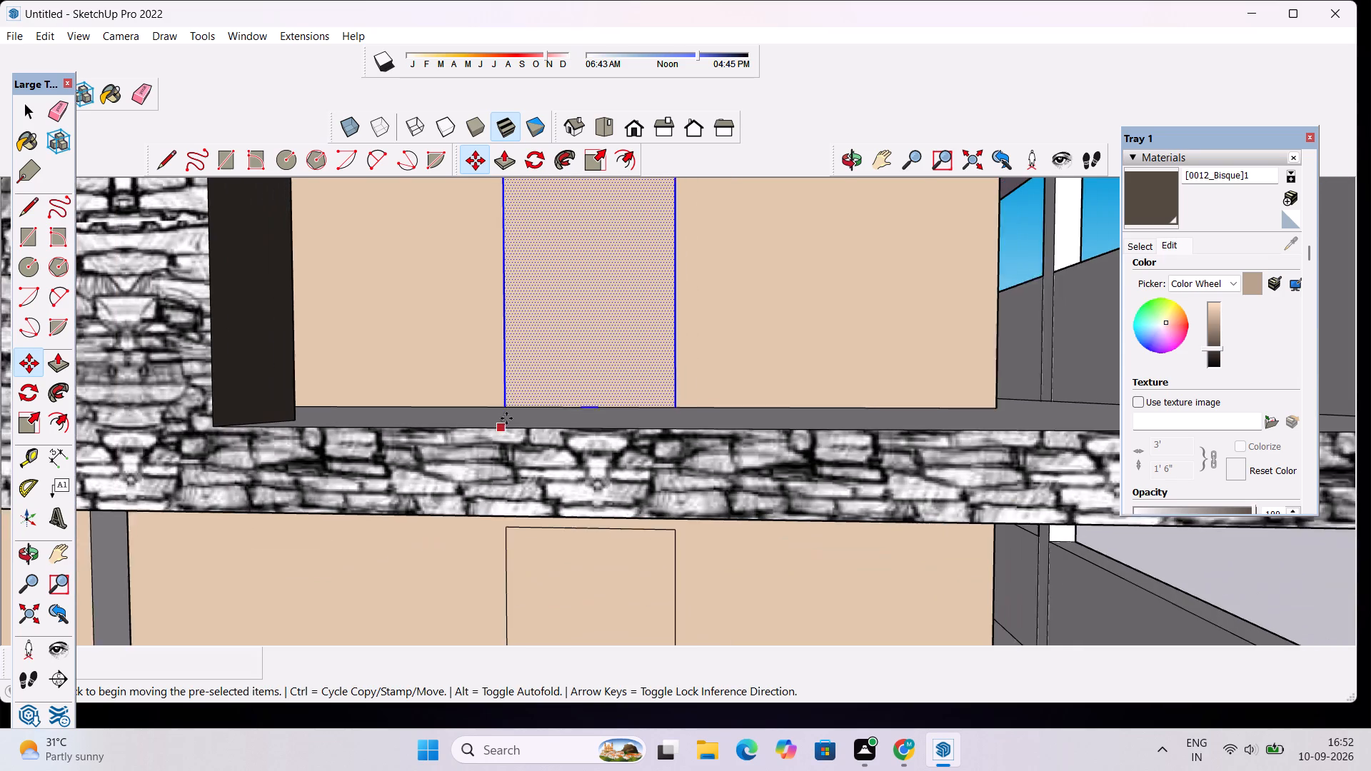
Copy the middle-storey door rectangle 10' 6" straight up onto the top storey's wall, with its base on the floor line.
scroll(506, 418, down, 1)
click(502, 407)
scroll(508, 405, down, 17)
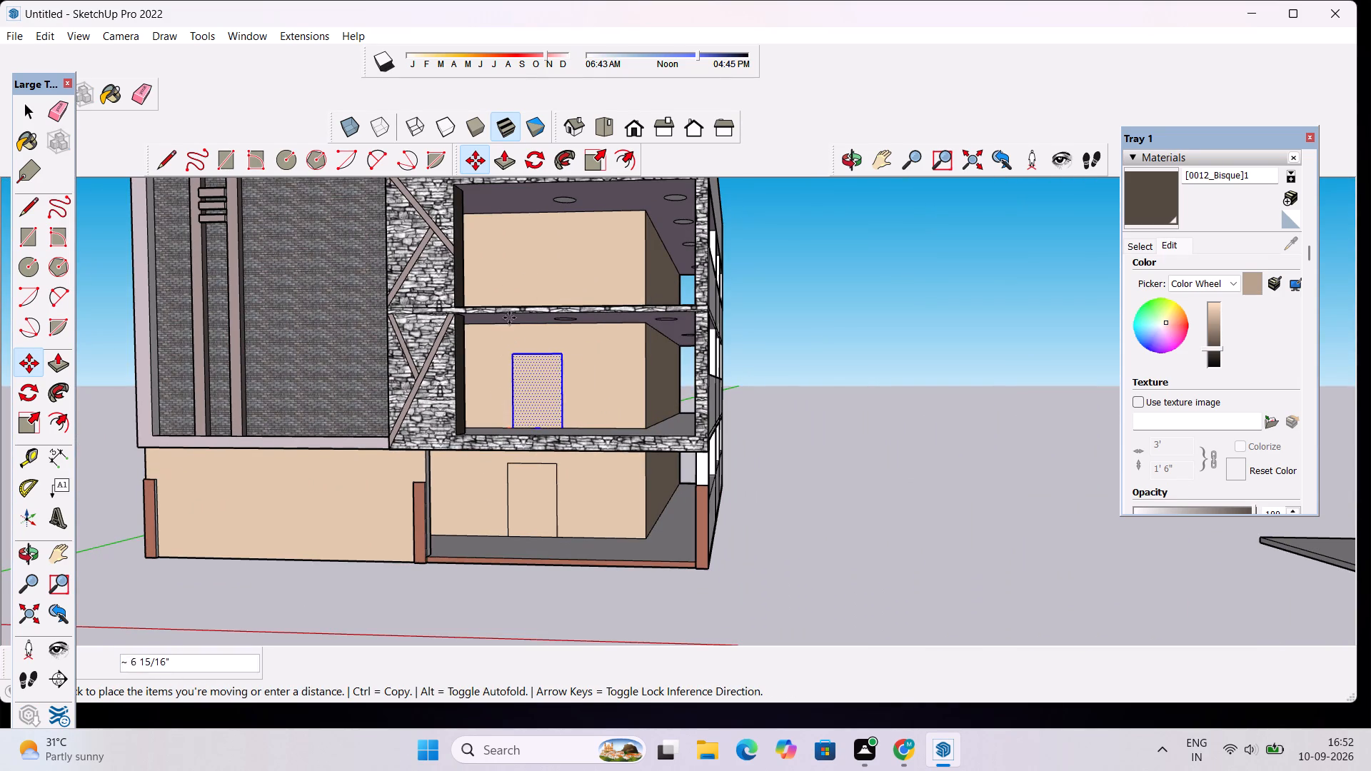
scroll(502, 433, up, 2)
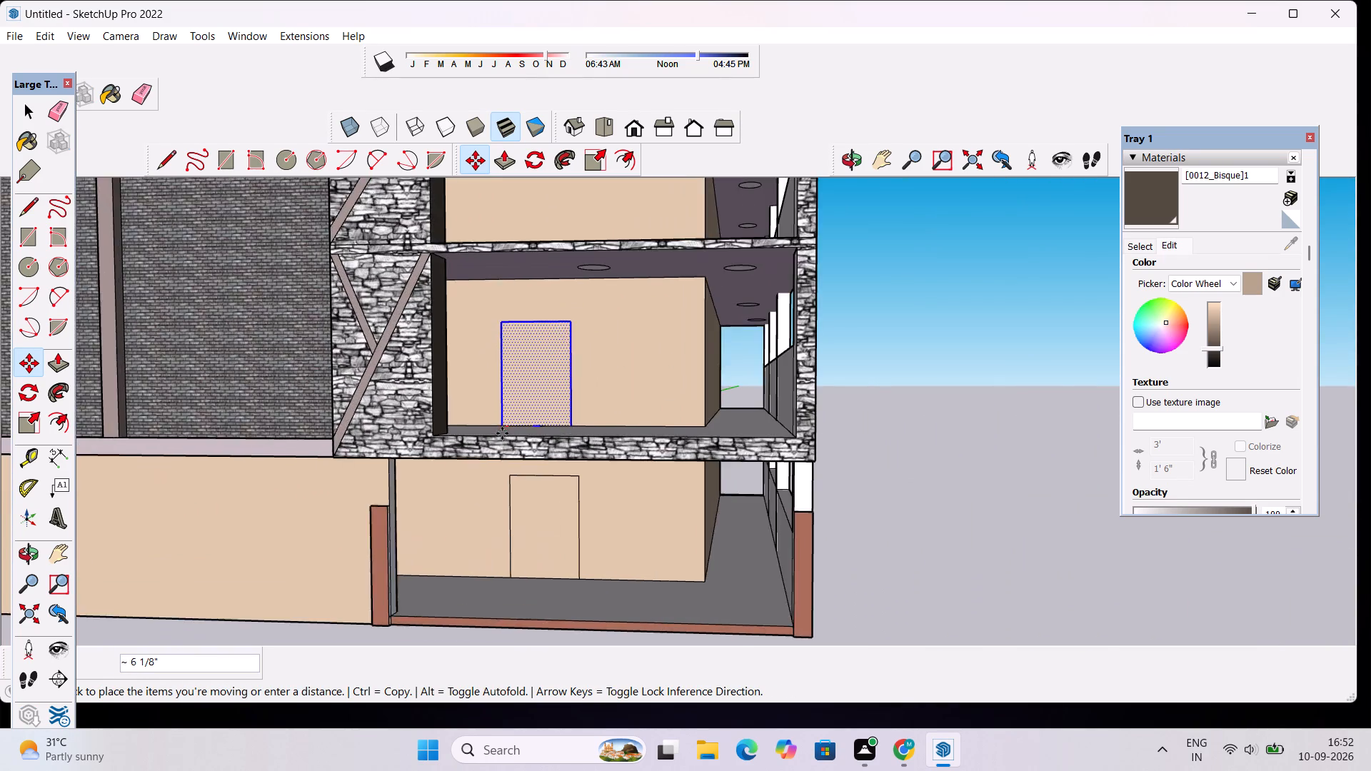
scroll(502, 433, up, 13)
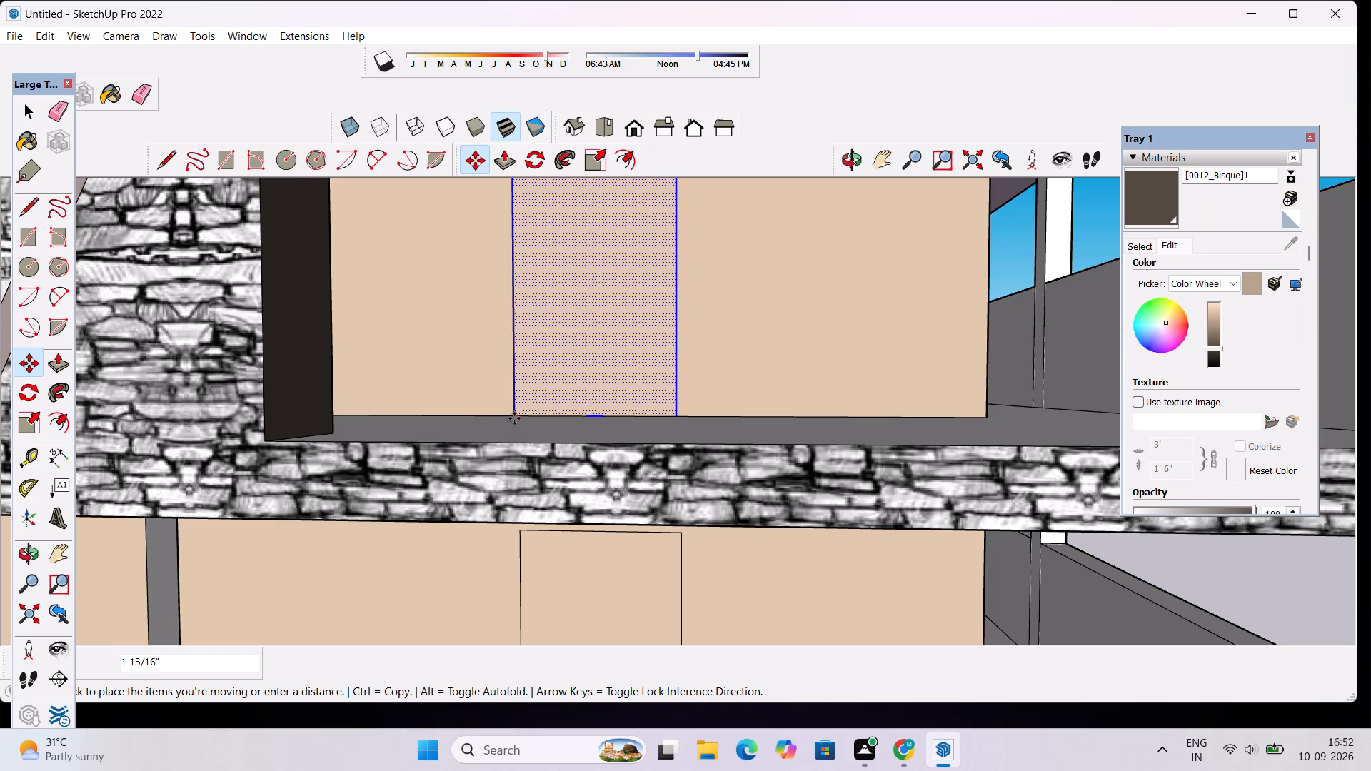
scroll(526, 358, down, 8)
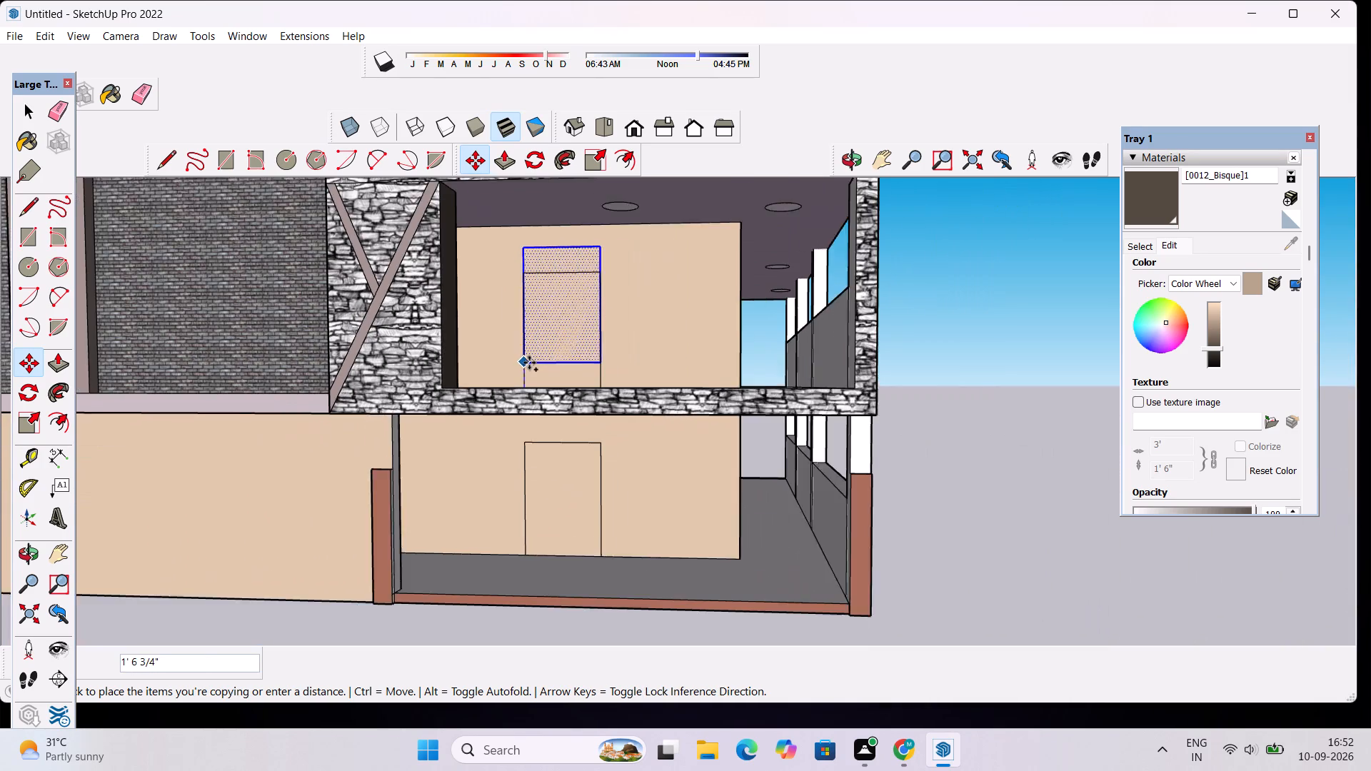
scroll(529, 363, down, 11)
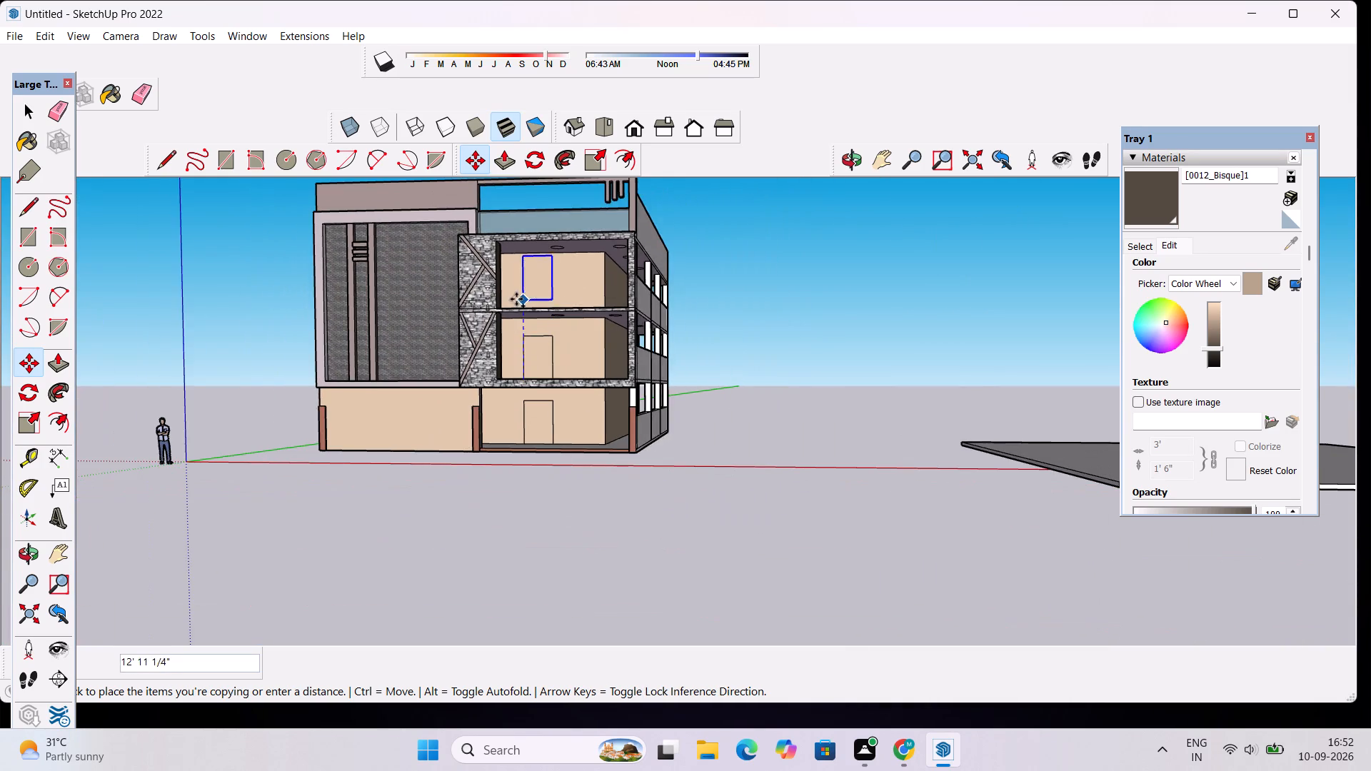
scroll(516, 299, up, 17)
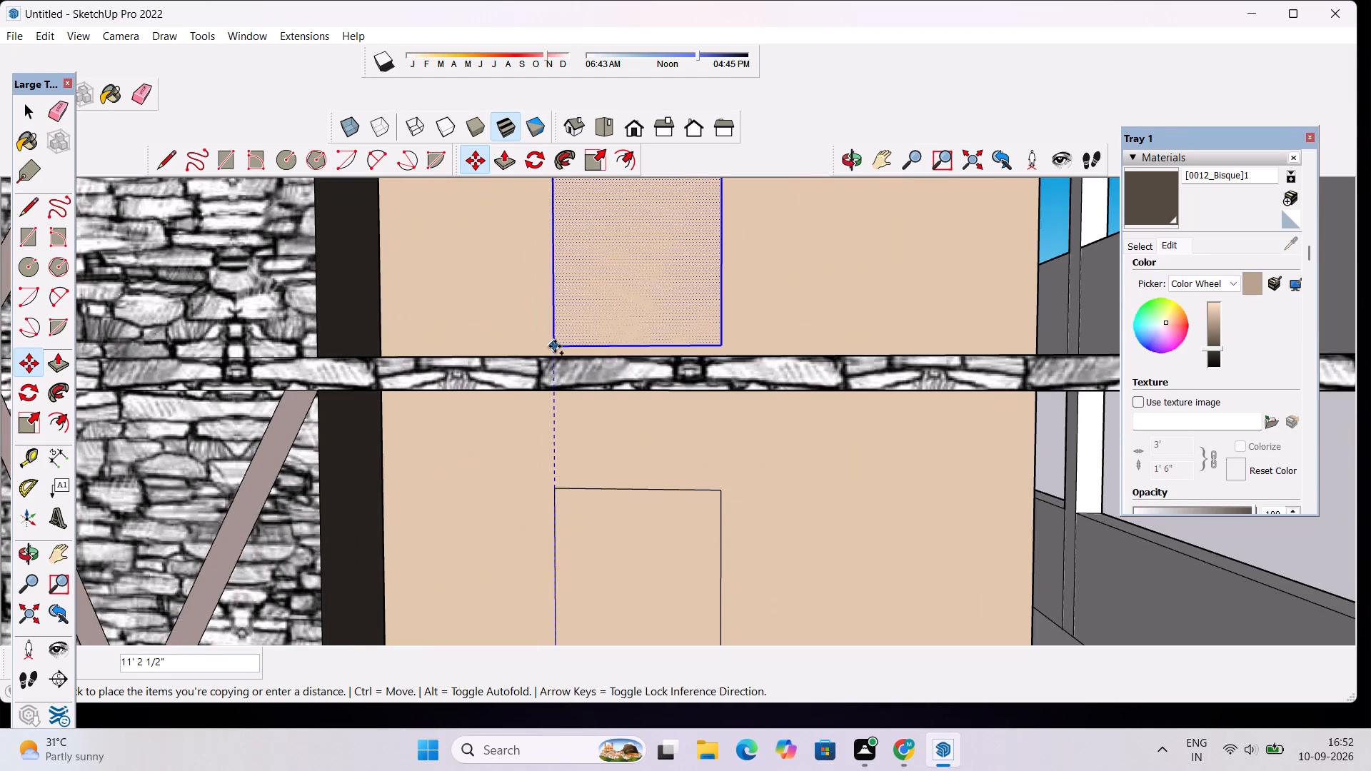
scroll(555, 346, up, 10)
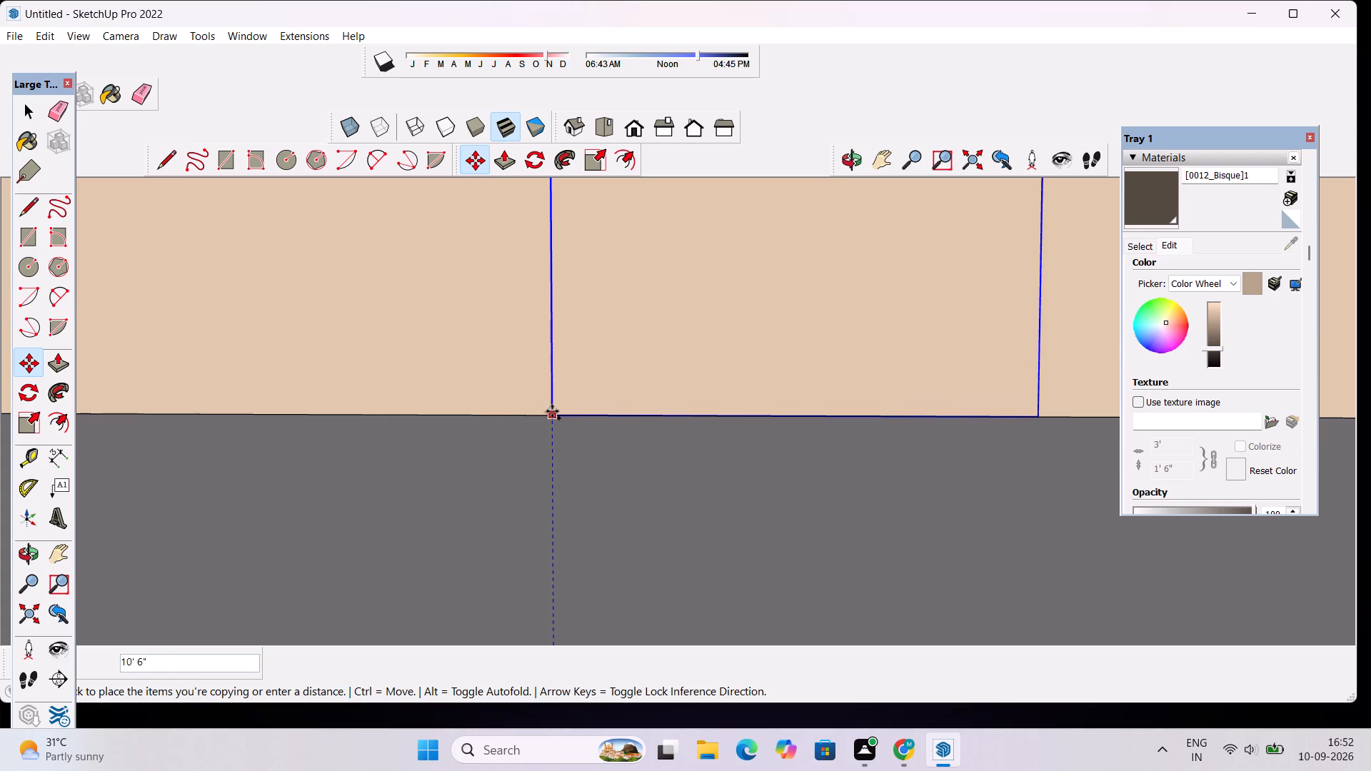
click(552, 411)
key(space)
scroll(563, 405, down, 4)
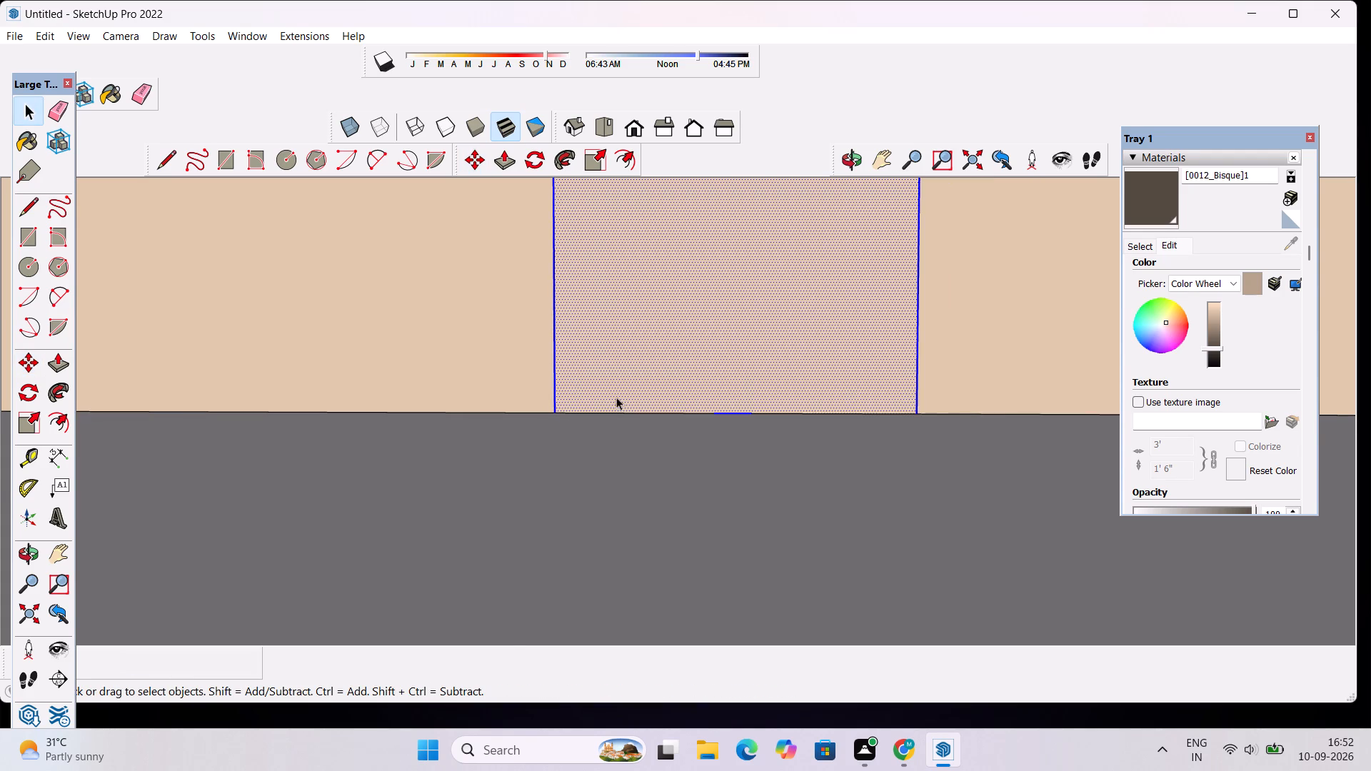
Examine the three stacked door outlines in the open bays from the front and at an angle.
scroll(639, 405, down, 19)
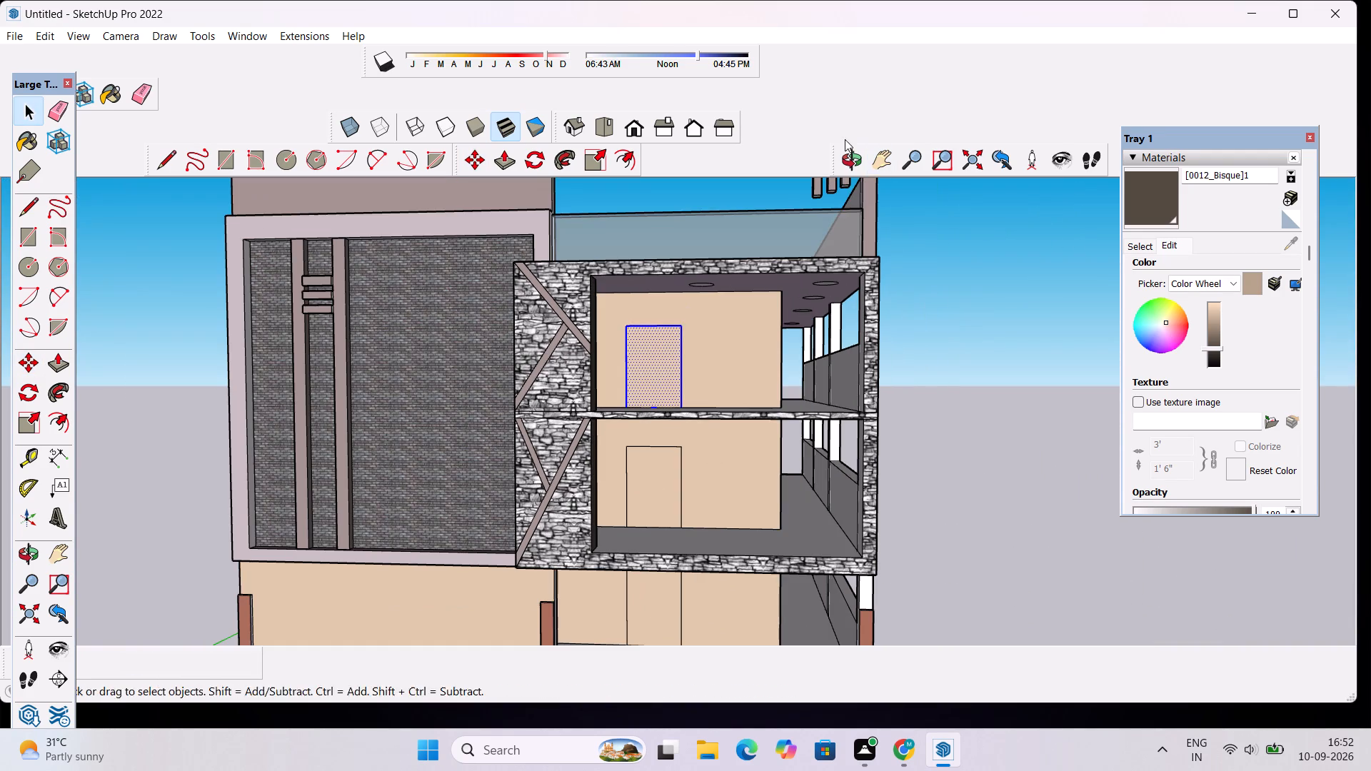
click(849, 156)
drag(855, 246, 846, 298)
scroll(825, 316, down, 7)
drag(722, 394, 753, 323)
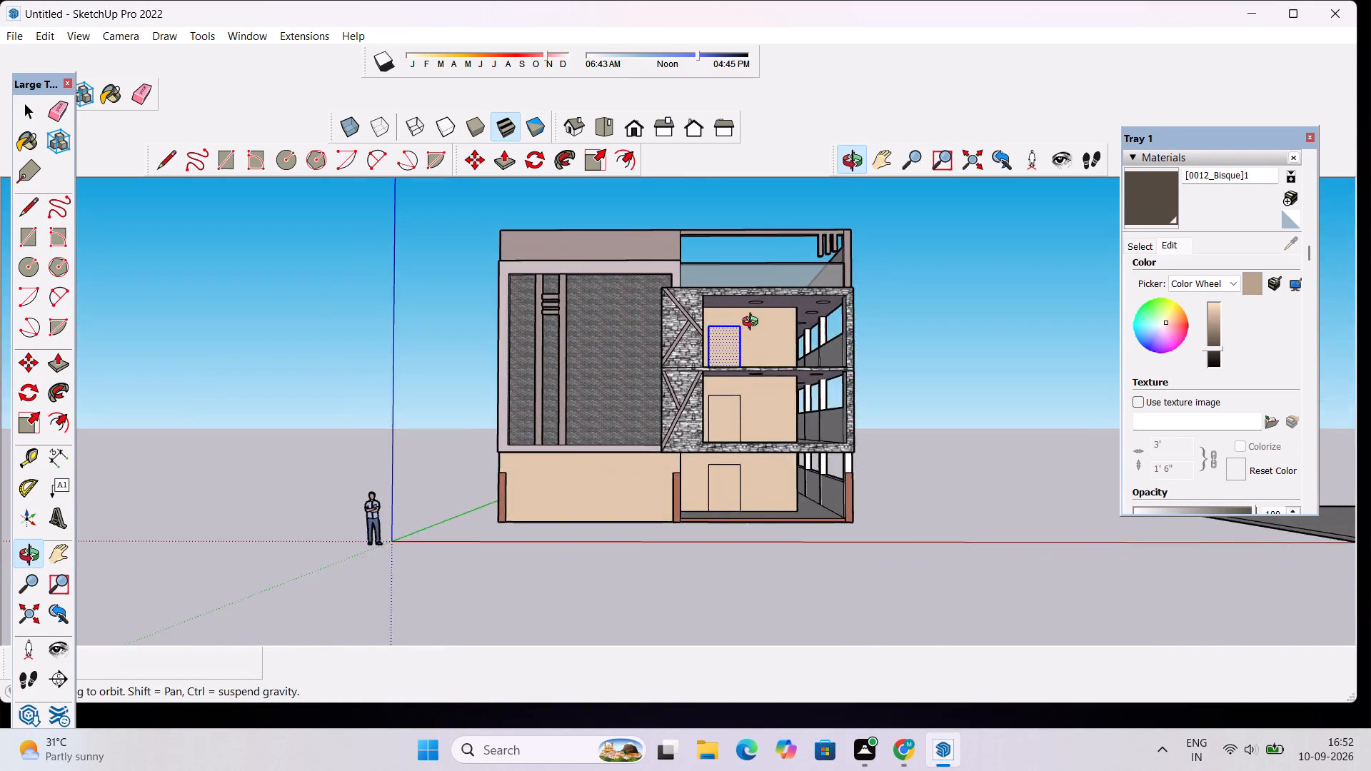
drag(753, 323, 681, 355)
scroll(708, 393, up, 4)
drag(710, 396, 808, 409)
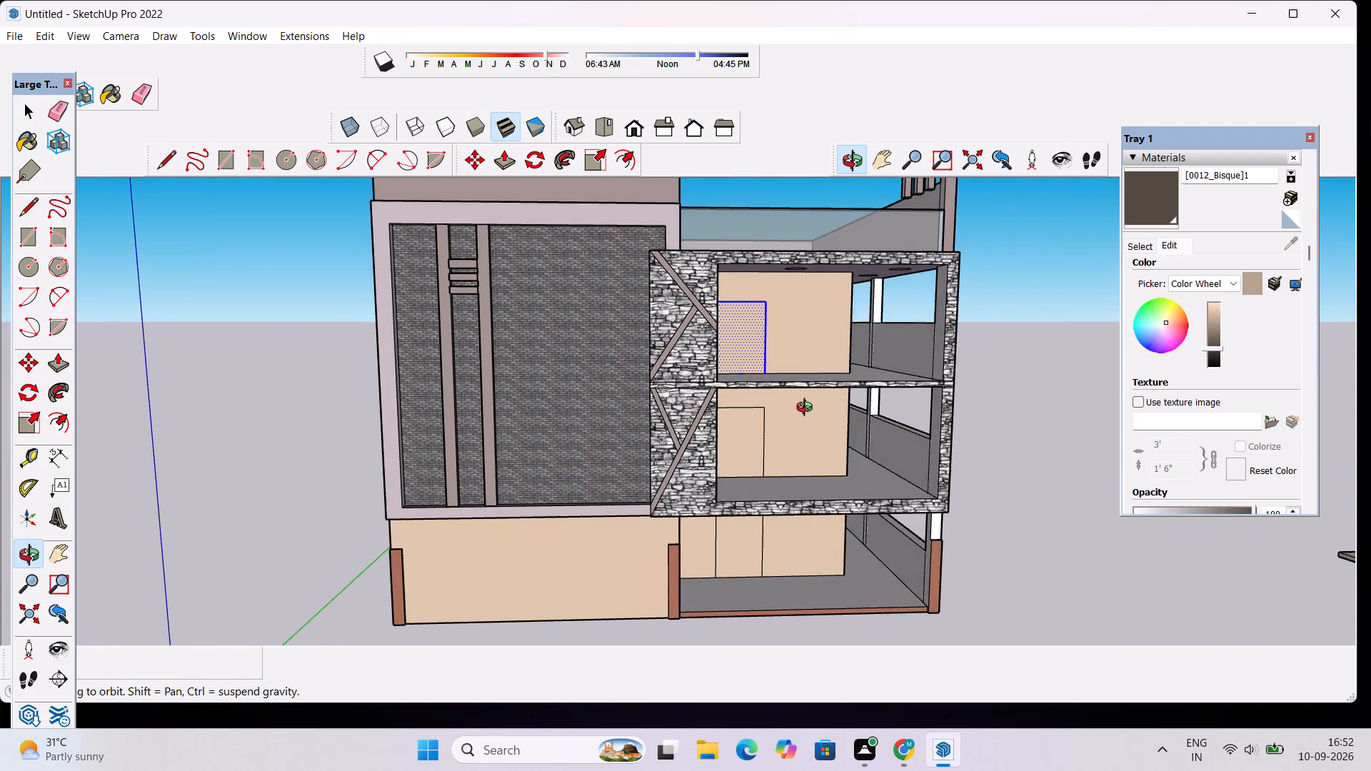
scroll(808, 409, up, 4)
scroll(824, 391, down, 4)
drag(804, 400, 765, 401)
drag(753, 428, 745, 430)
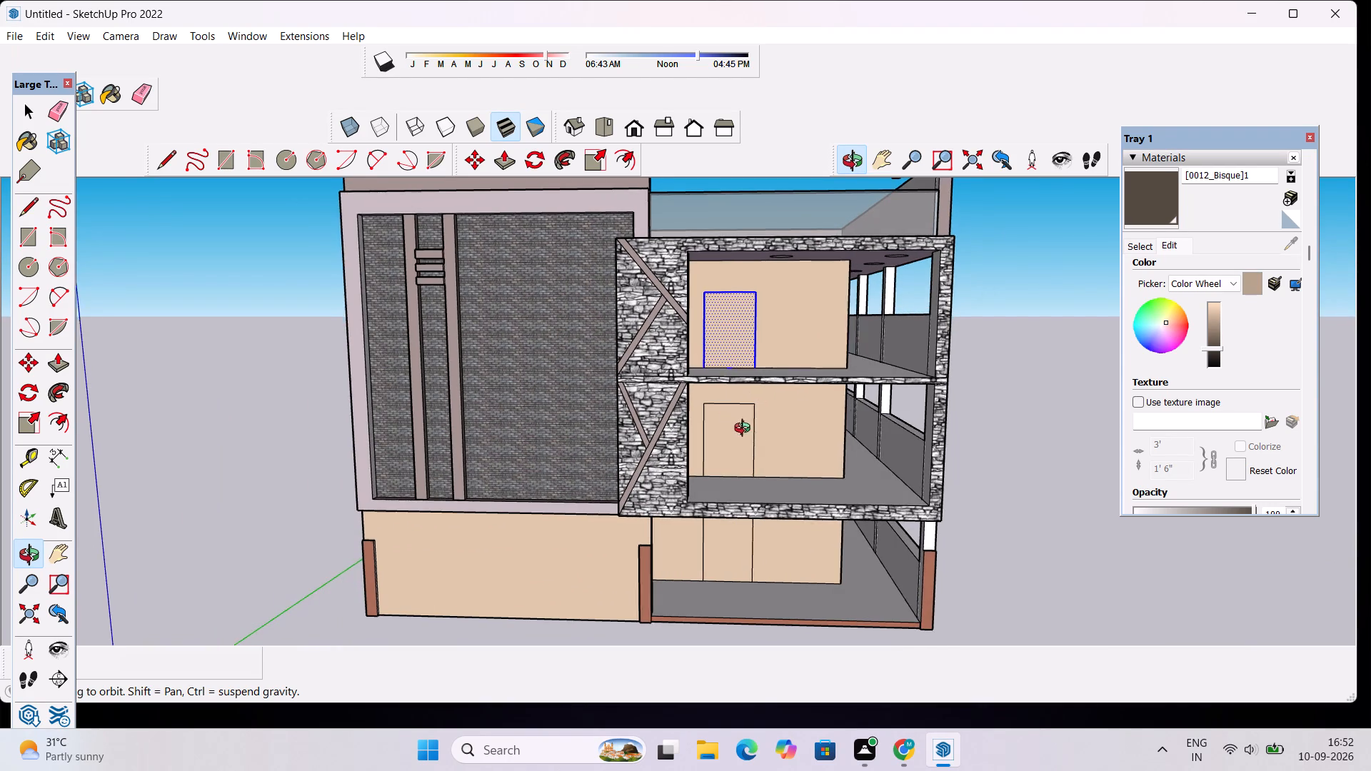
drag(745, 430, 726, 426)
key(space)
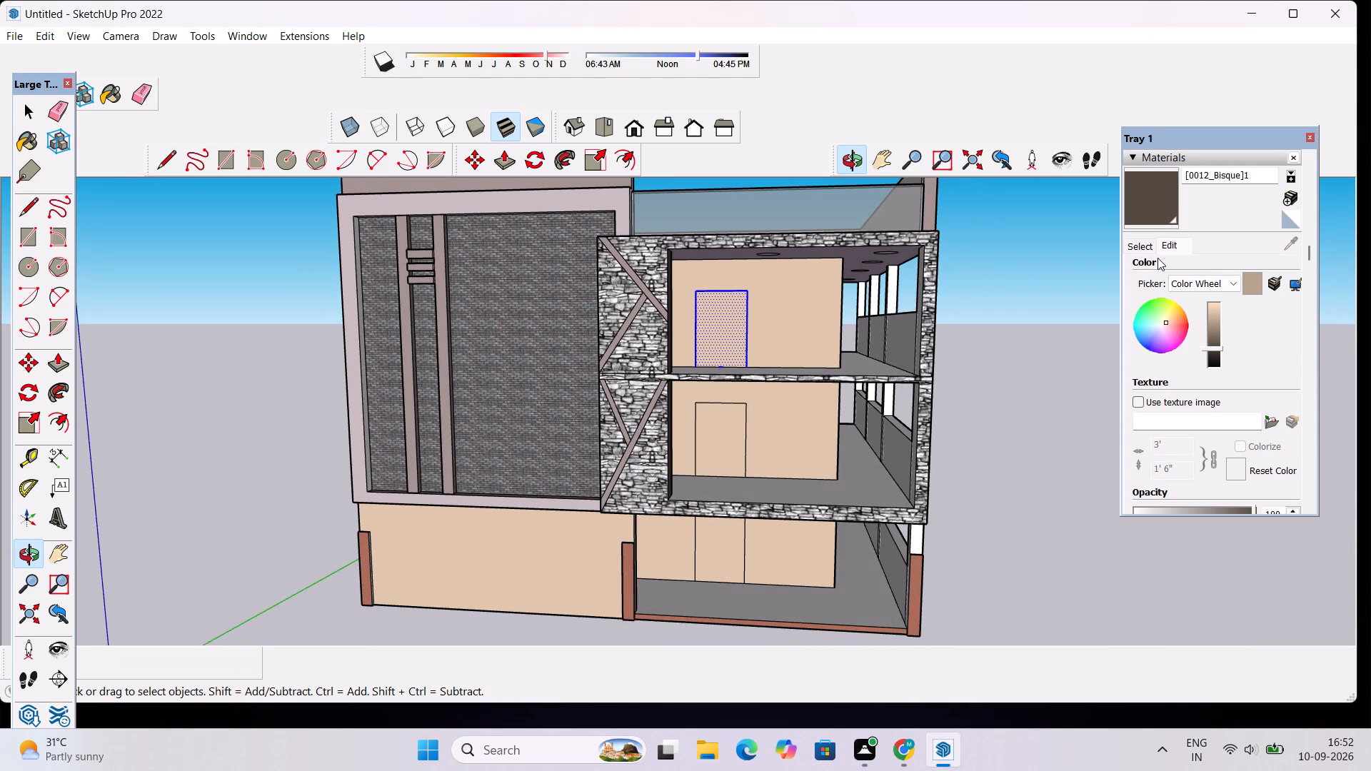
Paint the door faces on all three storeys with 0042_Sienna from the Colors-Named collection.
click(1143, 246)
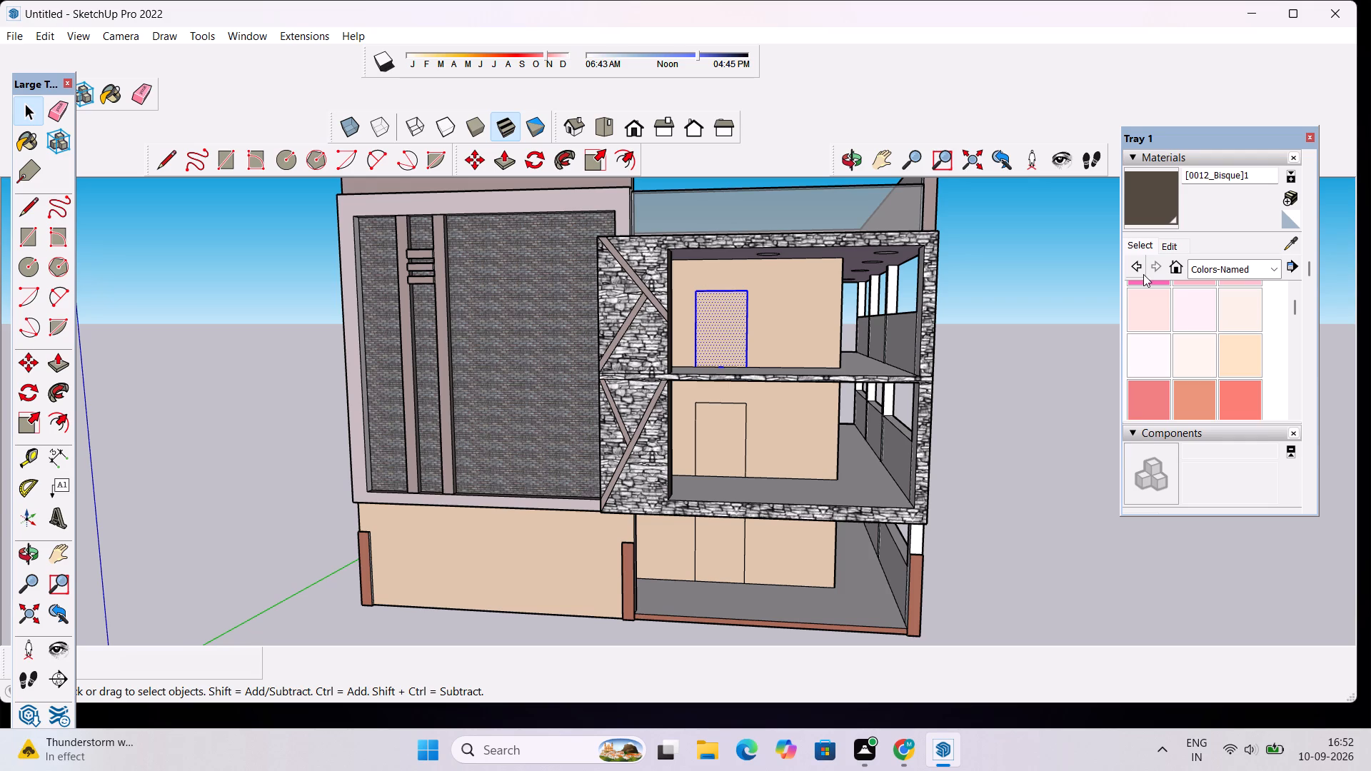
scroll(1185, 369, down, 1)
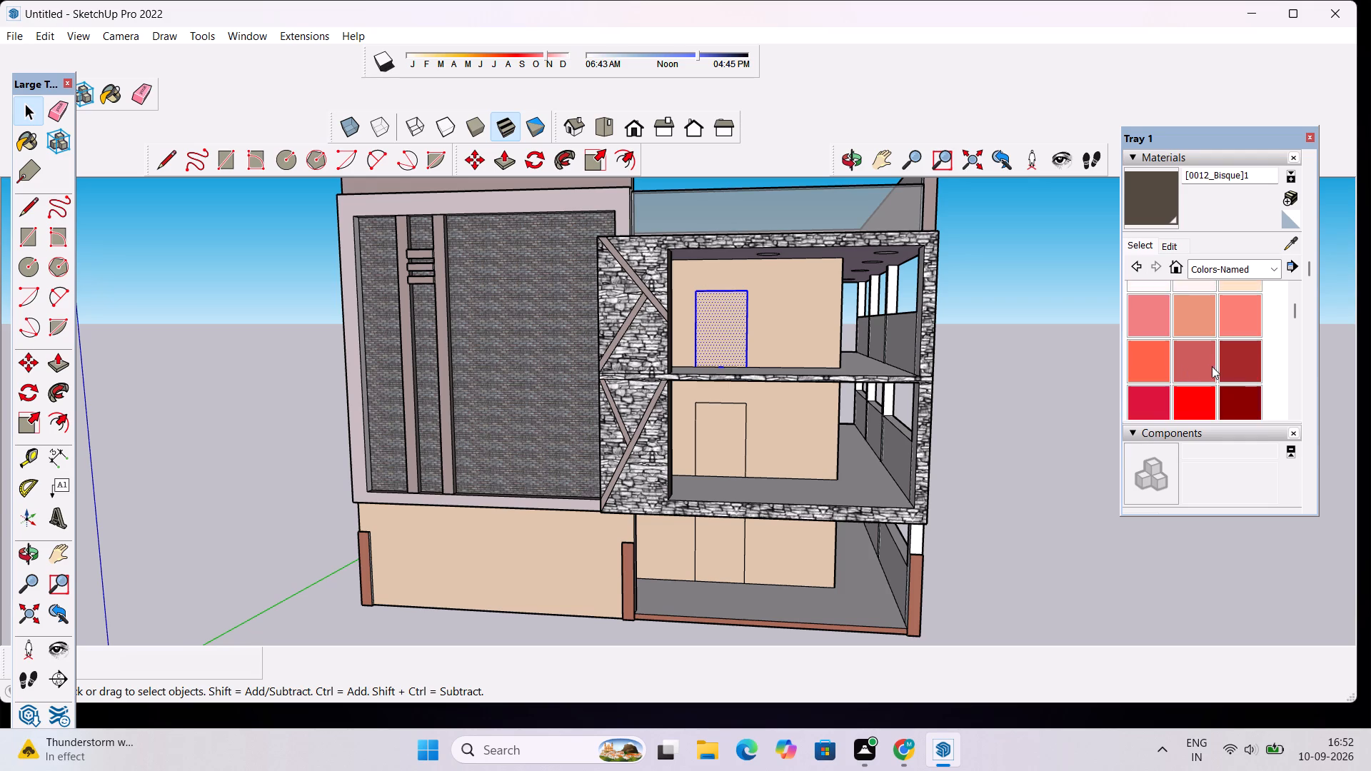
scroll(1214, 366, down, 3)
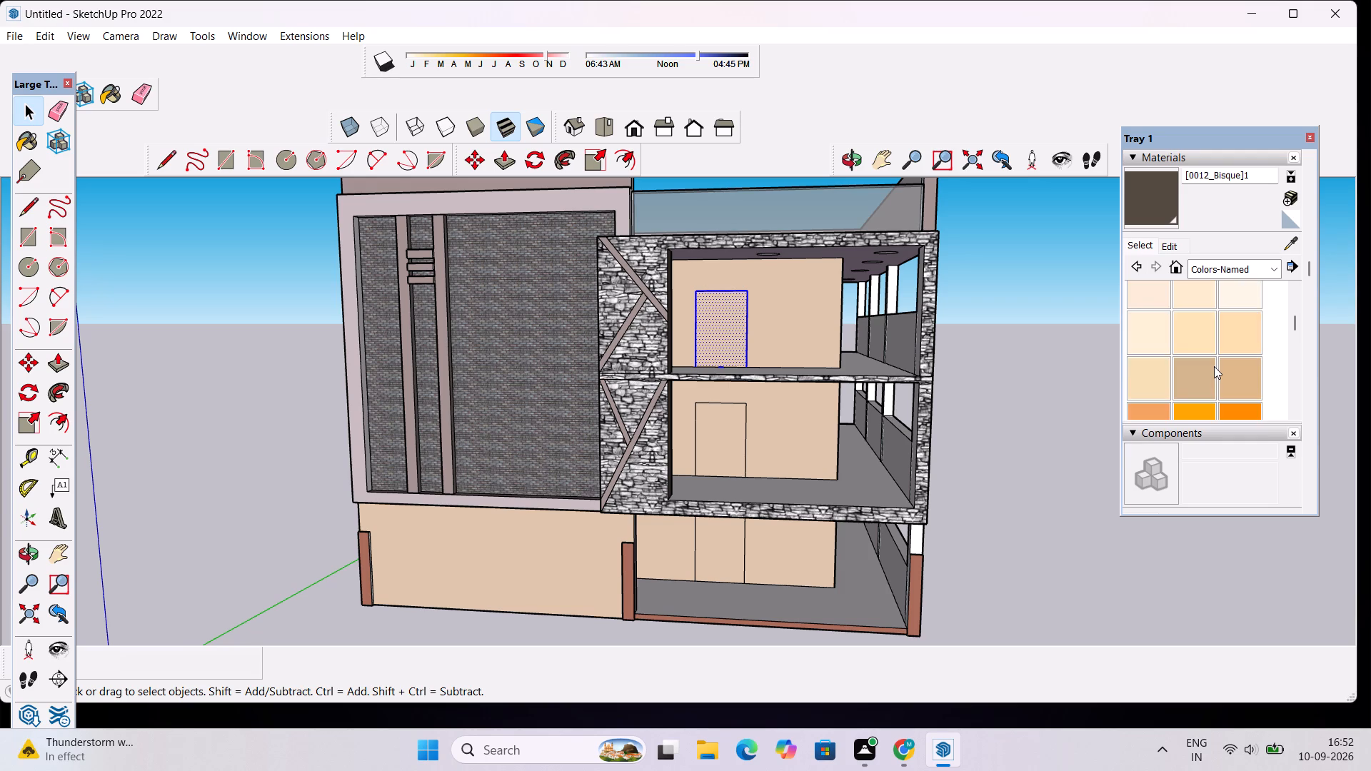
scroll(1214, 366, down, 2)
click(1237, 300)
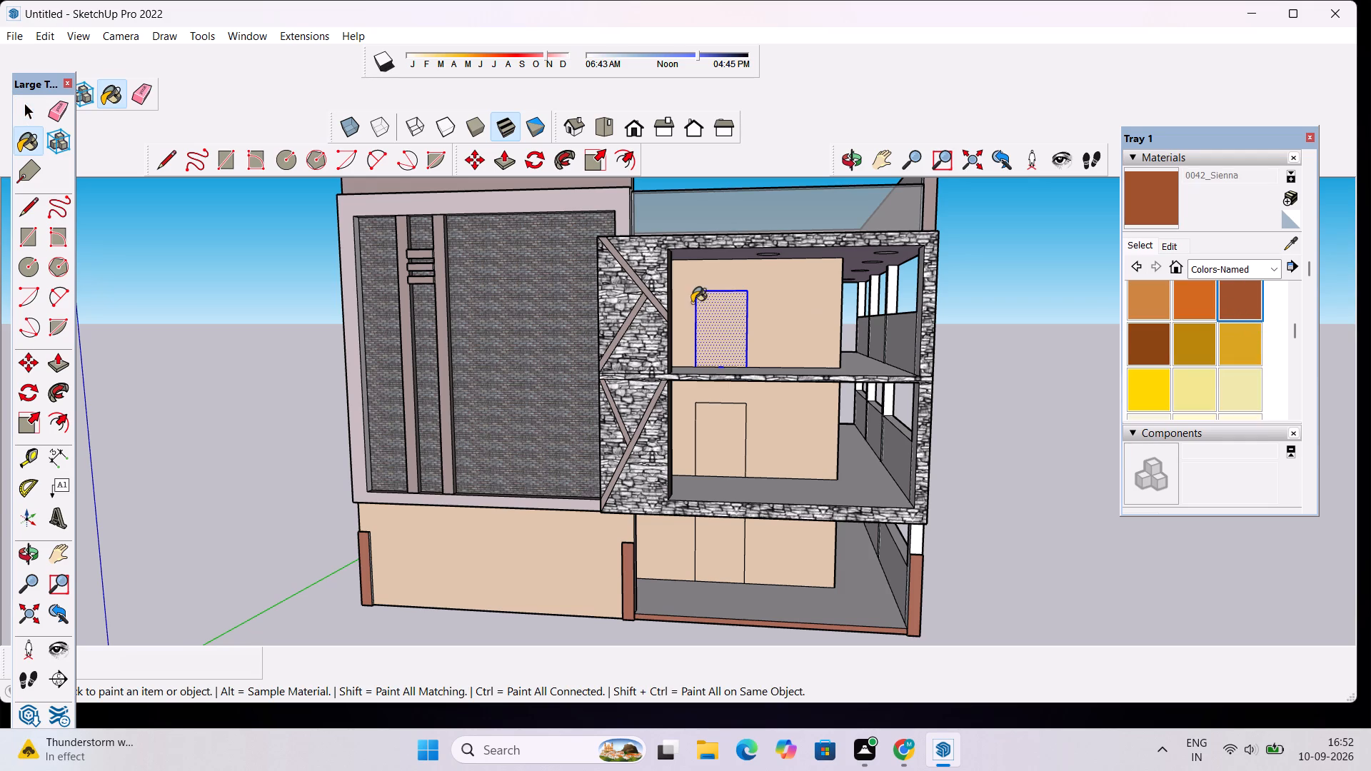
click(733, 321)
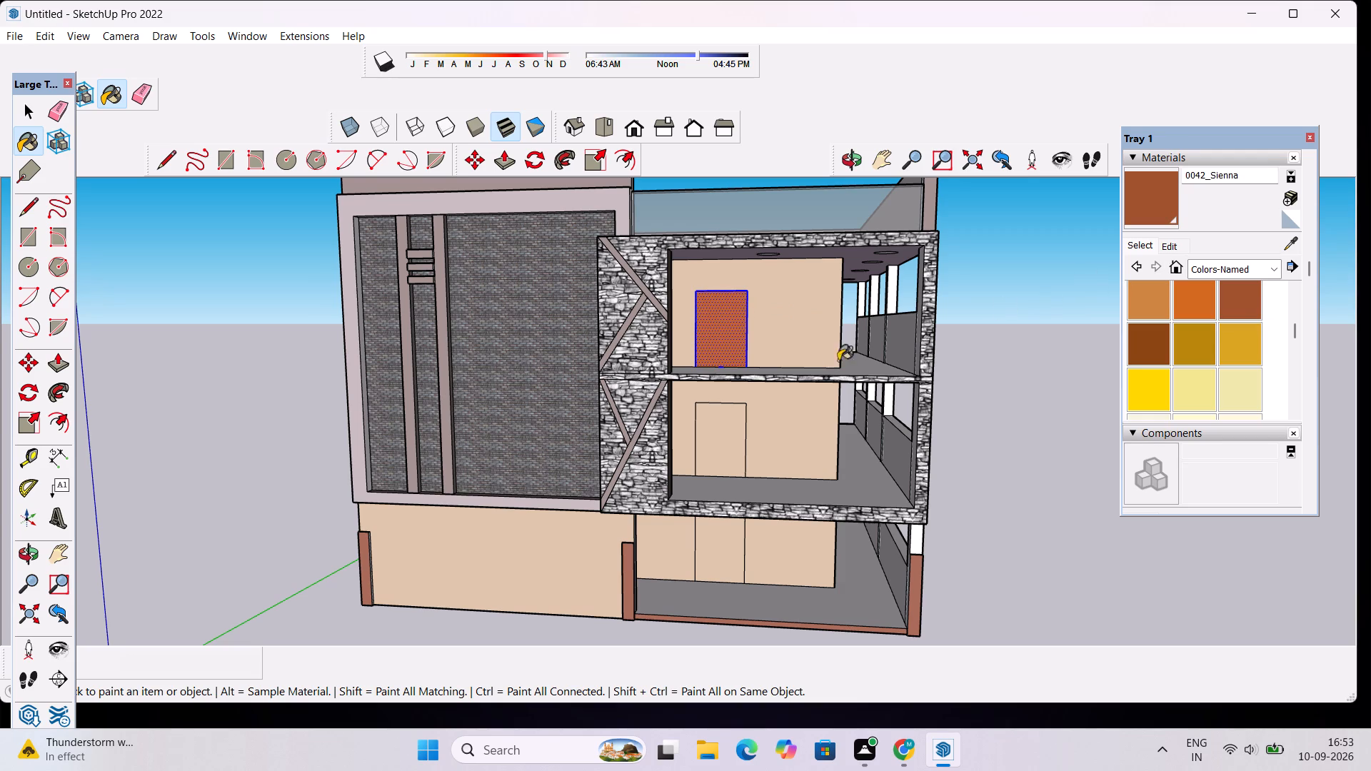
click(728, 435)
click(719, 537)
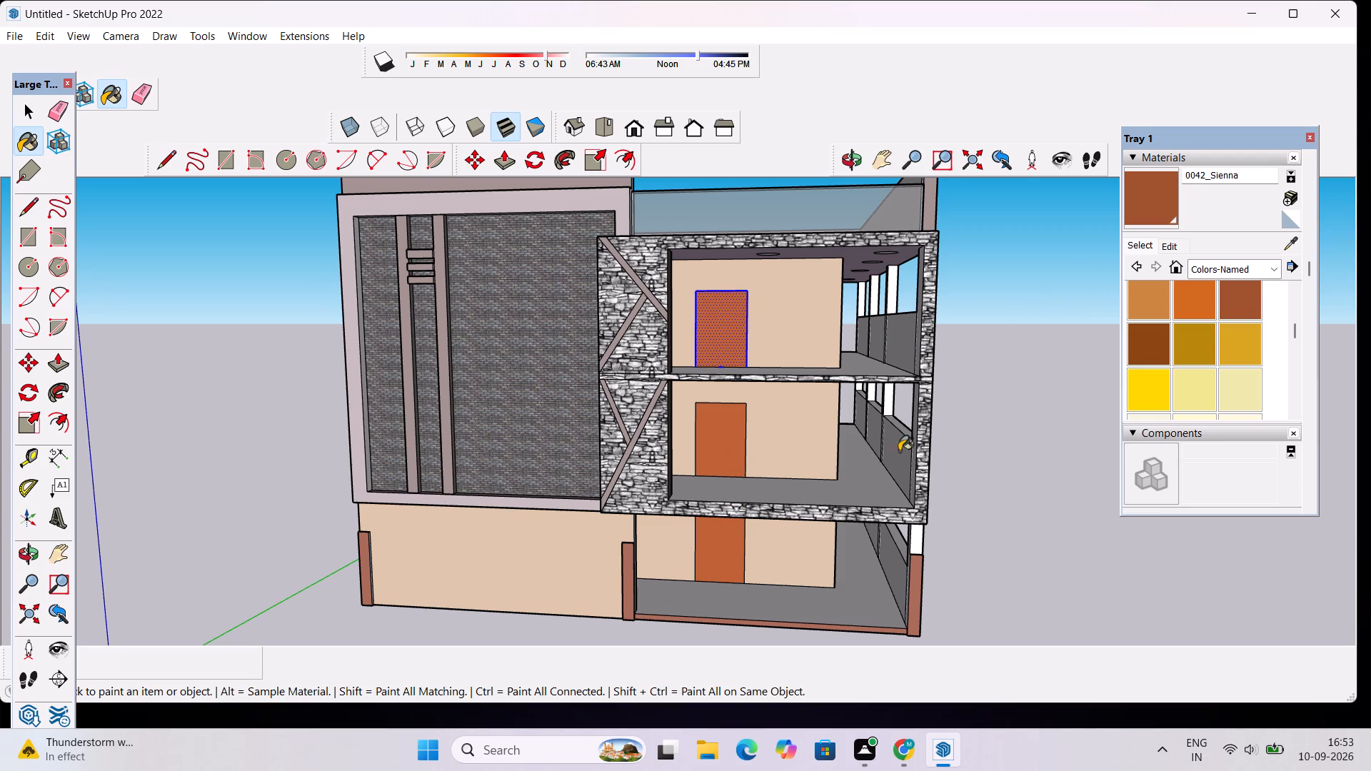
Darken the 0042_Sienna door material to a deep brown using the Color Wheel picker, and clear the selection.
click(1171, 241)
click(1208, 331)
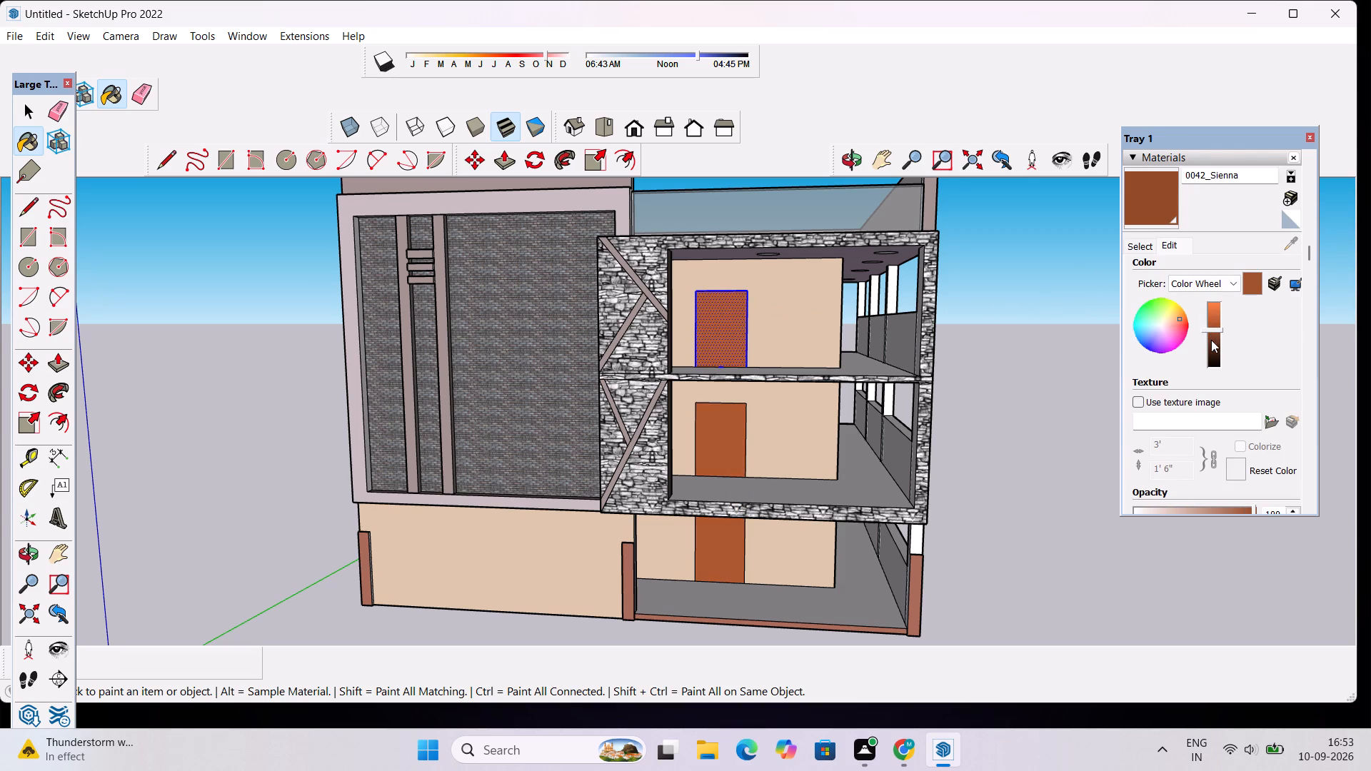
click(1211, 341)
click(1213, 342)
click(1215, 346)
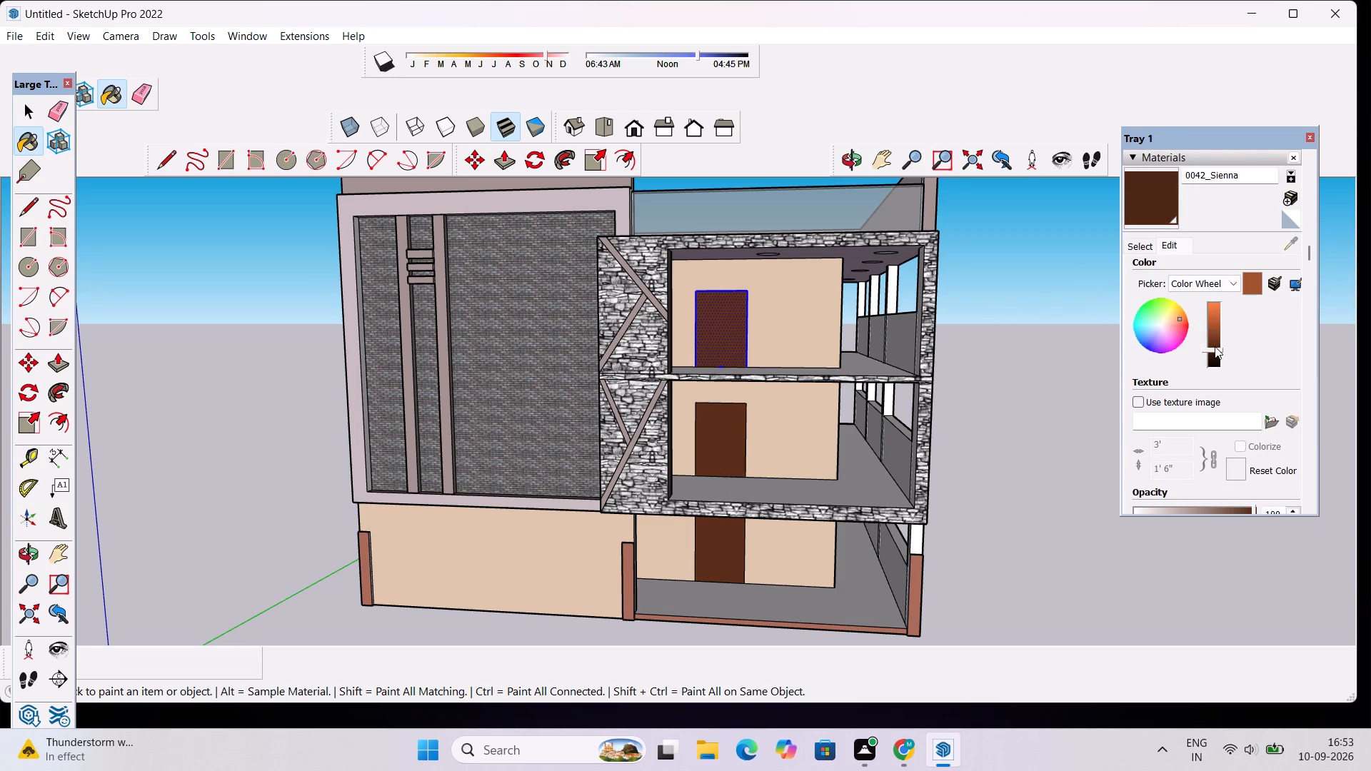
click(1215, 346)
key(space)
click(1023, 329)
key(space)
key(space)
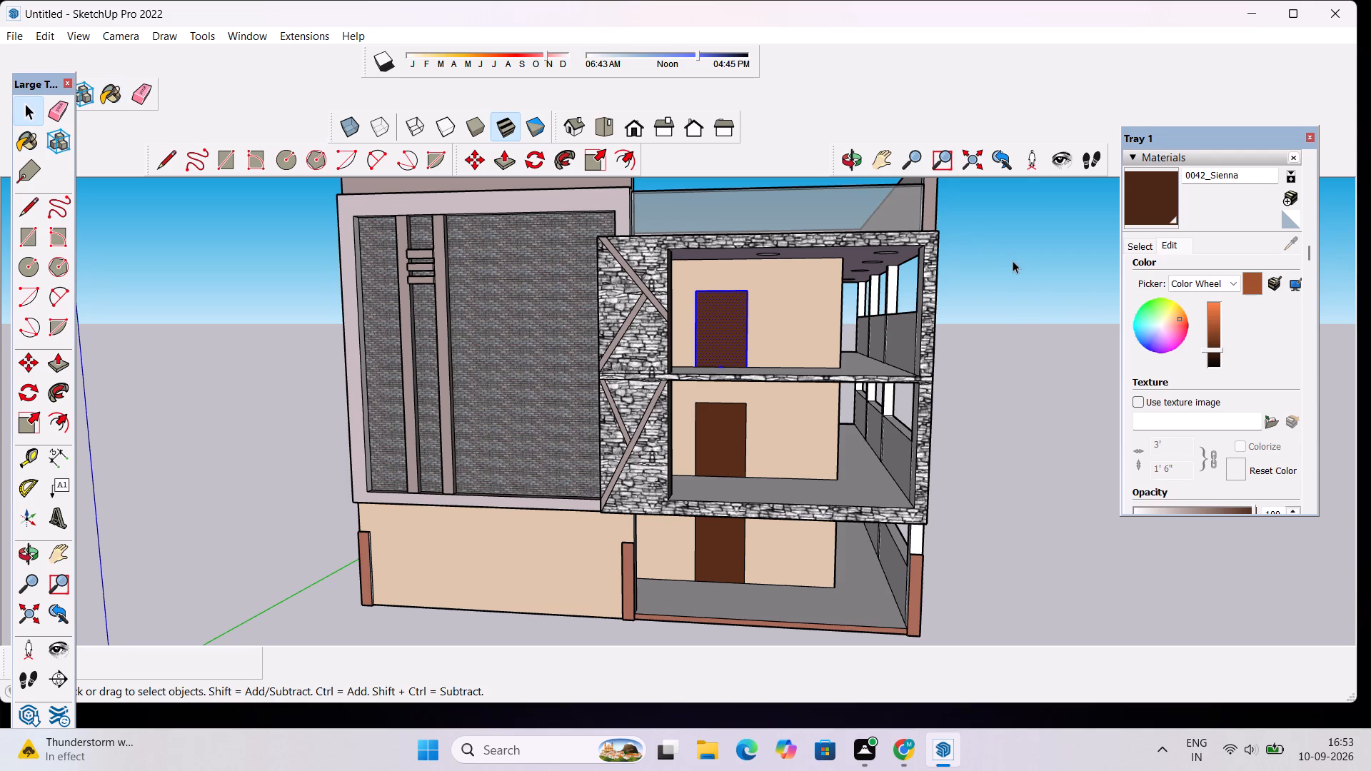
key(space)
double_click(1011, 261)
scroll(833, 388, down, 5)
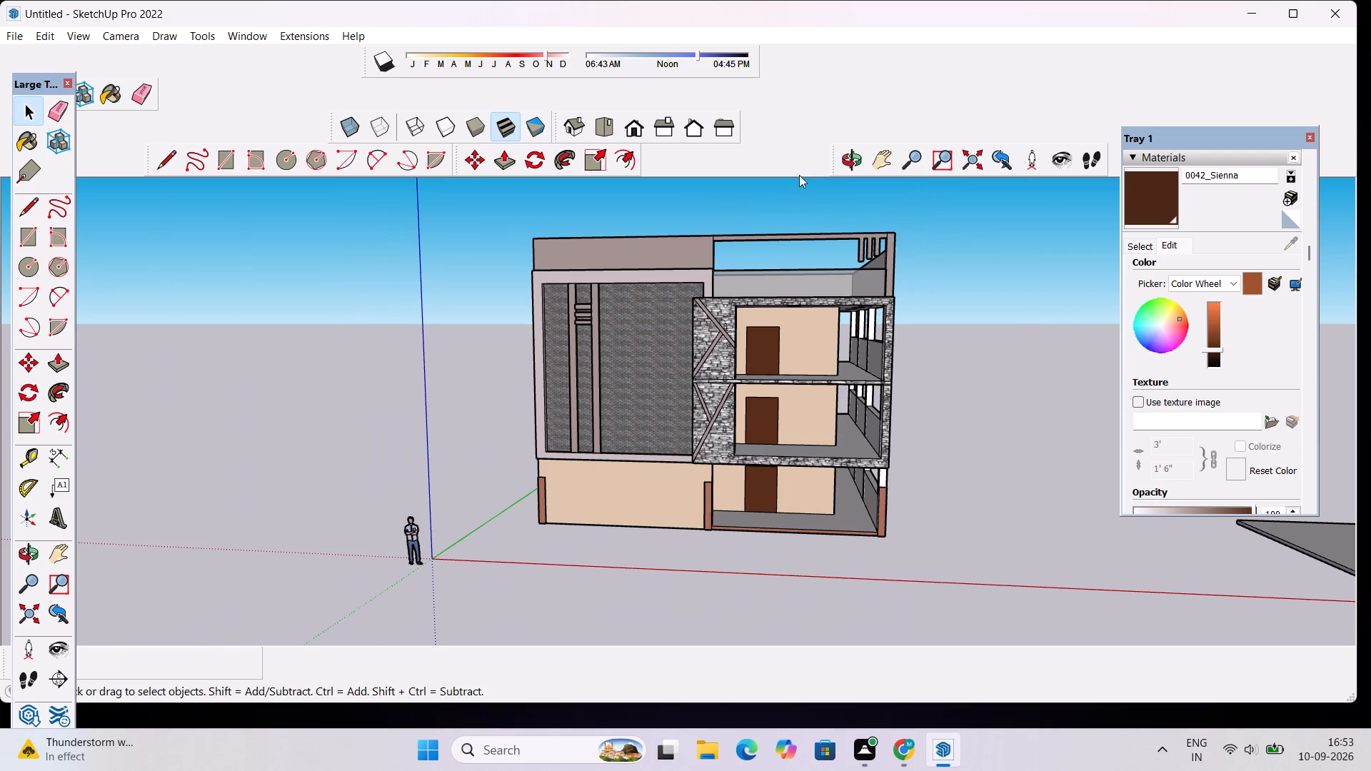
Examine the painted doors and the front facade from the front, from below and from the corner.
drag(843, 162, 853, 167)
drag(910, 287, 831, 312)
drag(833, 362, 816, 368)
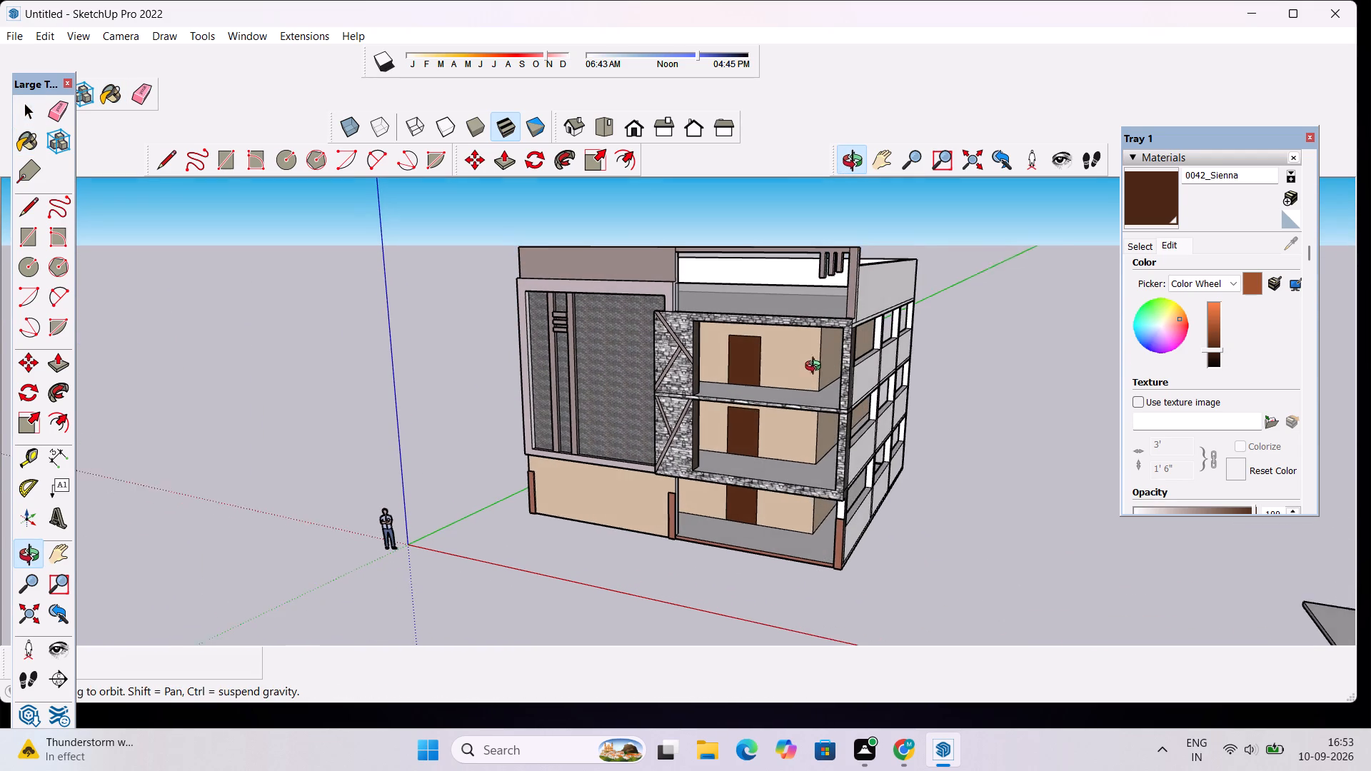
drag(816, 368, 805, 368)
scroll(747, 421, up, 4)
drag(677, 468, 766, 341)
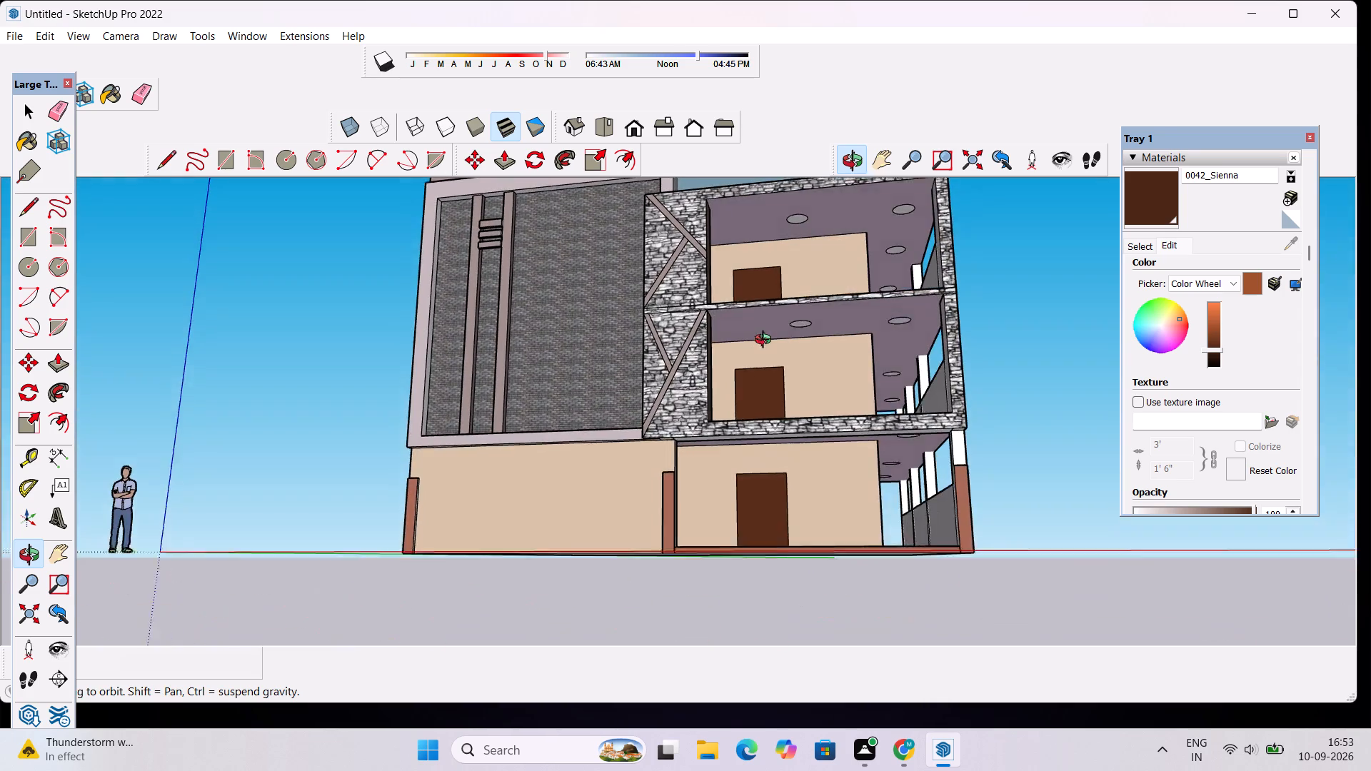
drag(766, 341, 778, 305)
scroll(865, 337, down, 9)
scroll(891, 224, up, 9)
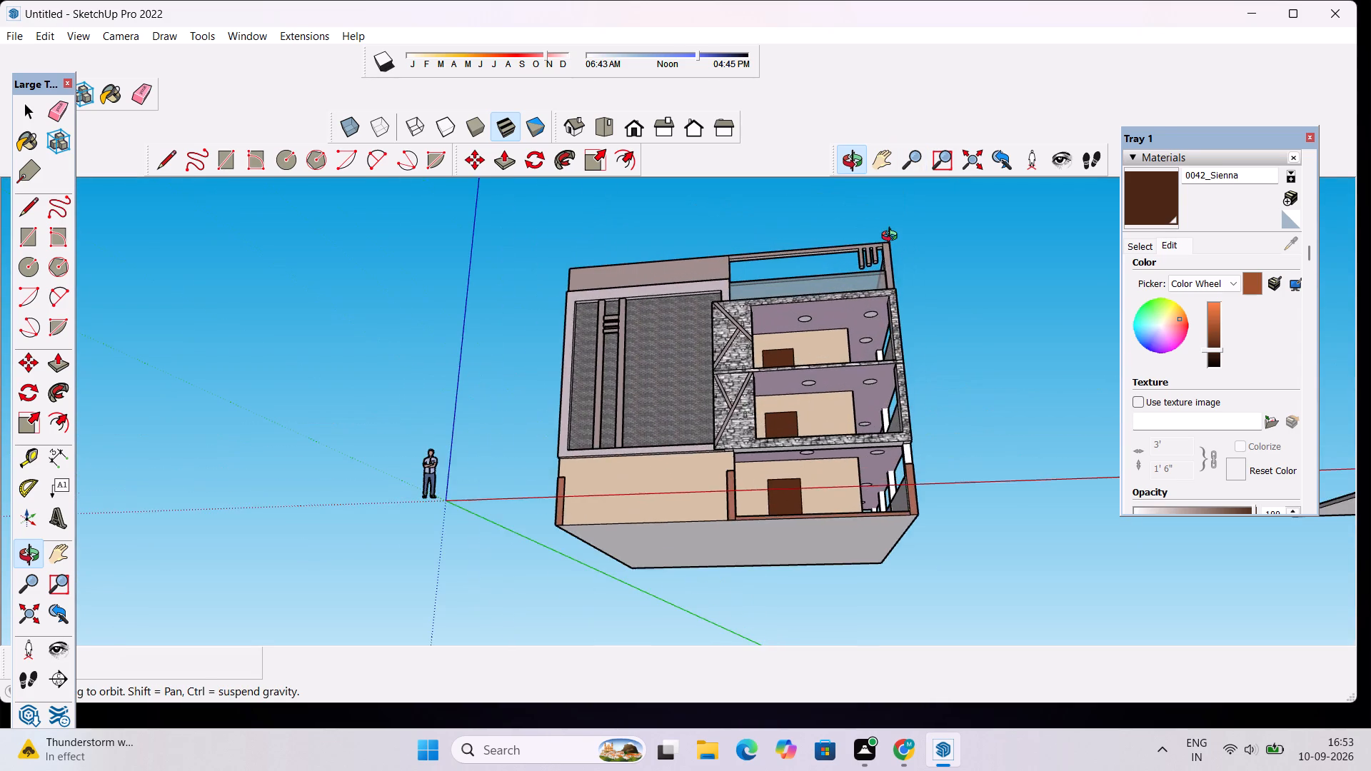
scroll(893, 238, up, 9)
drag(933, 353, 808, 428)
scroll(805, 427, down, 4)
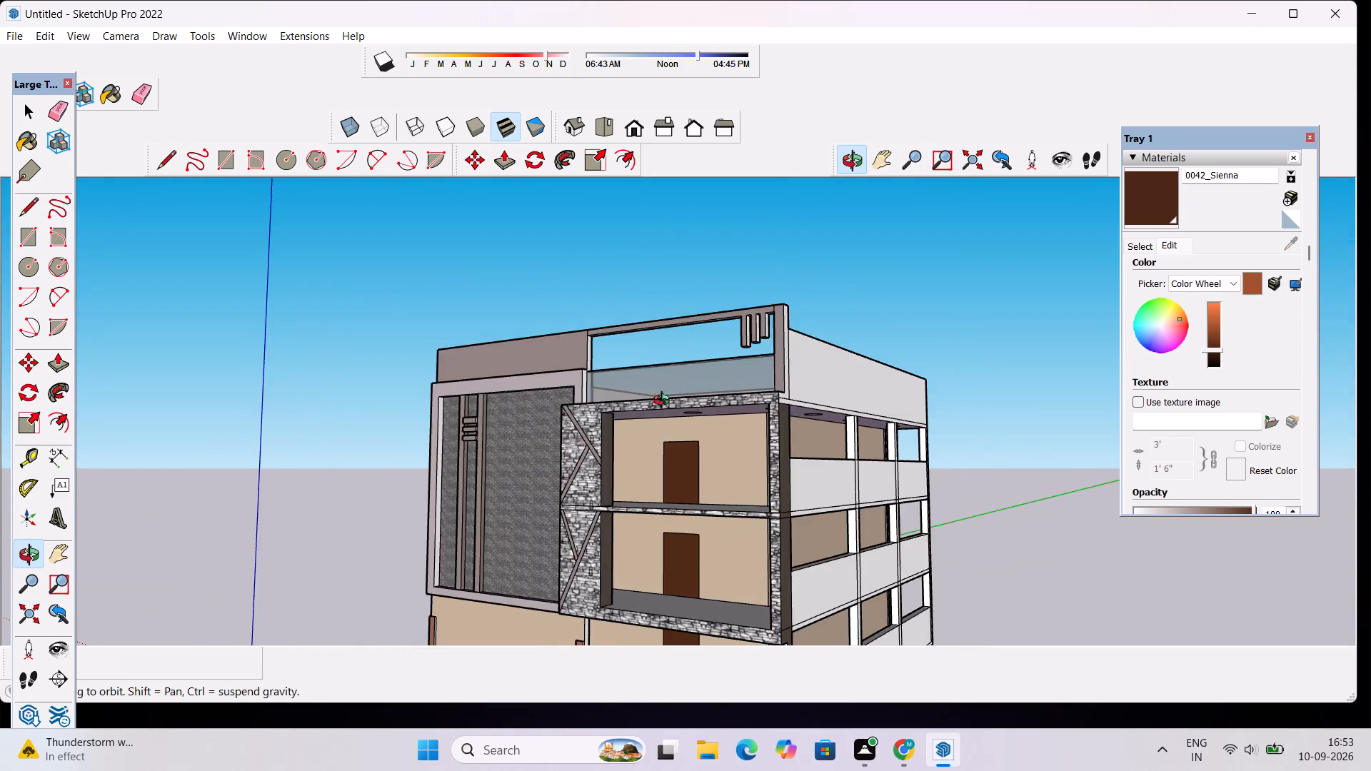
drag(665, 402, 851, 411)
scroll(833, 376, down, 4)
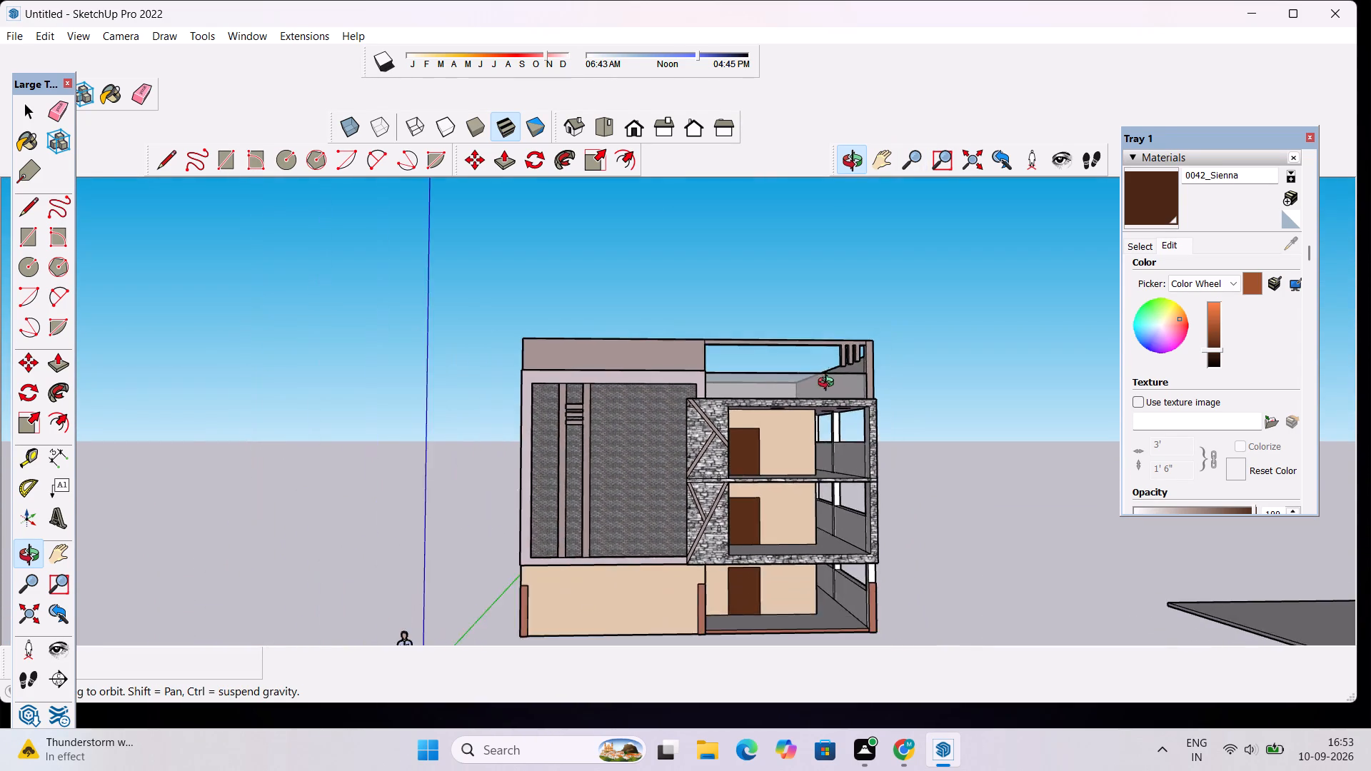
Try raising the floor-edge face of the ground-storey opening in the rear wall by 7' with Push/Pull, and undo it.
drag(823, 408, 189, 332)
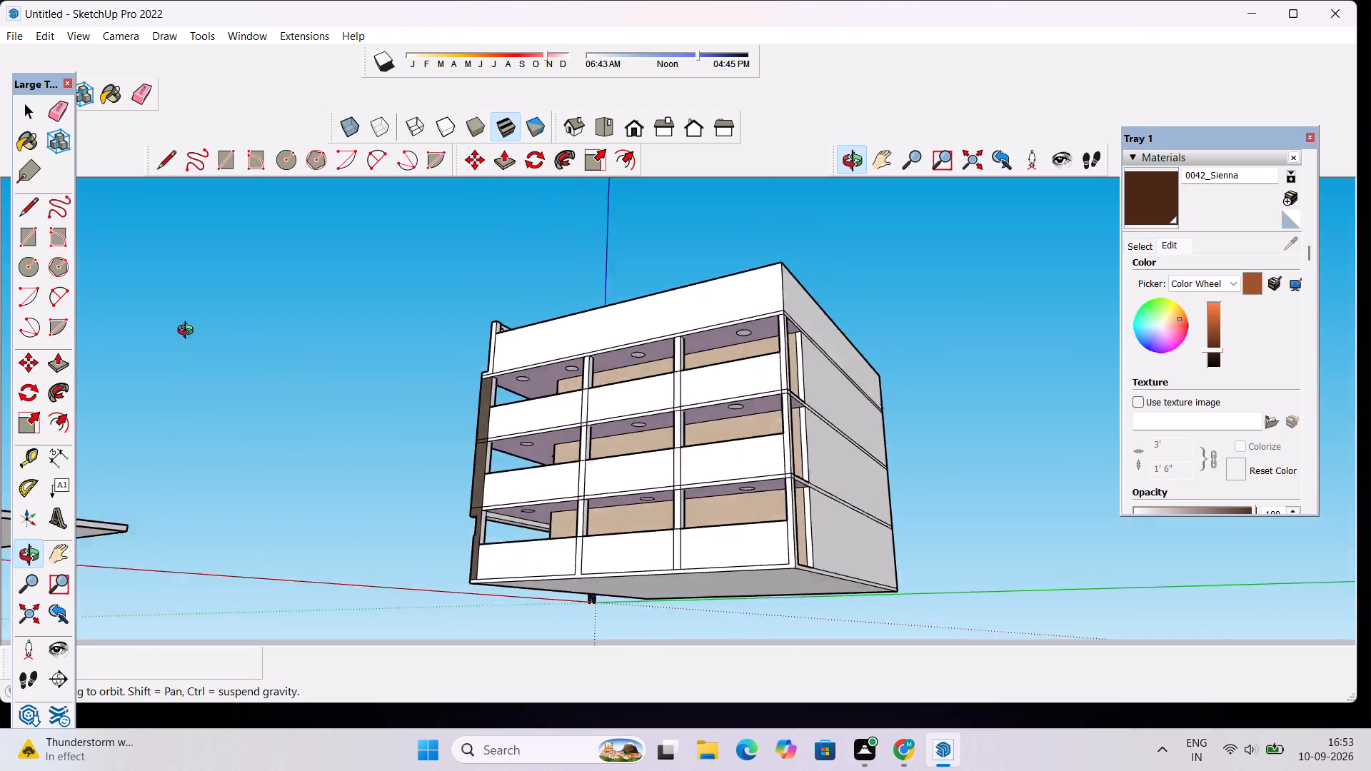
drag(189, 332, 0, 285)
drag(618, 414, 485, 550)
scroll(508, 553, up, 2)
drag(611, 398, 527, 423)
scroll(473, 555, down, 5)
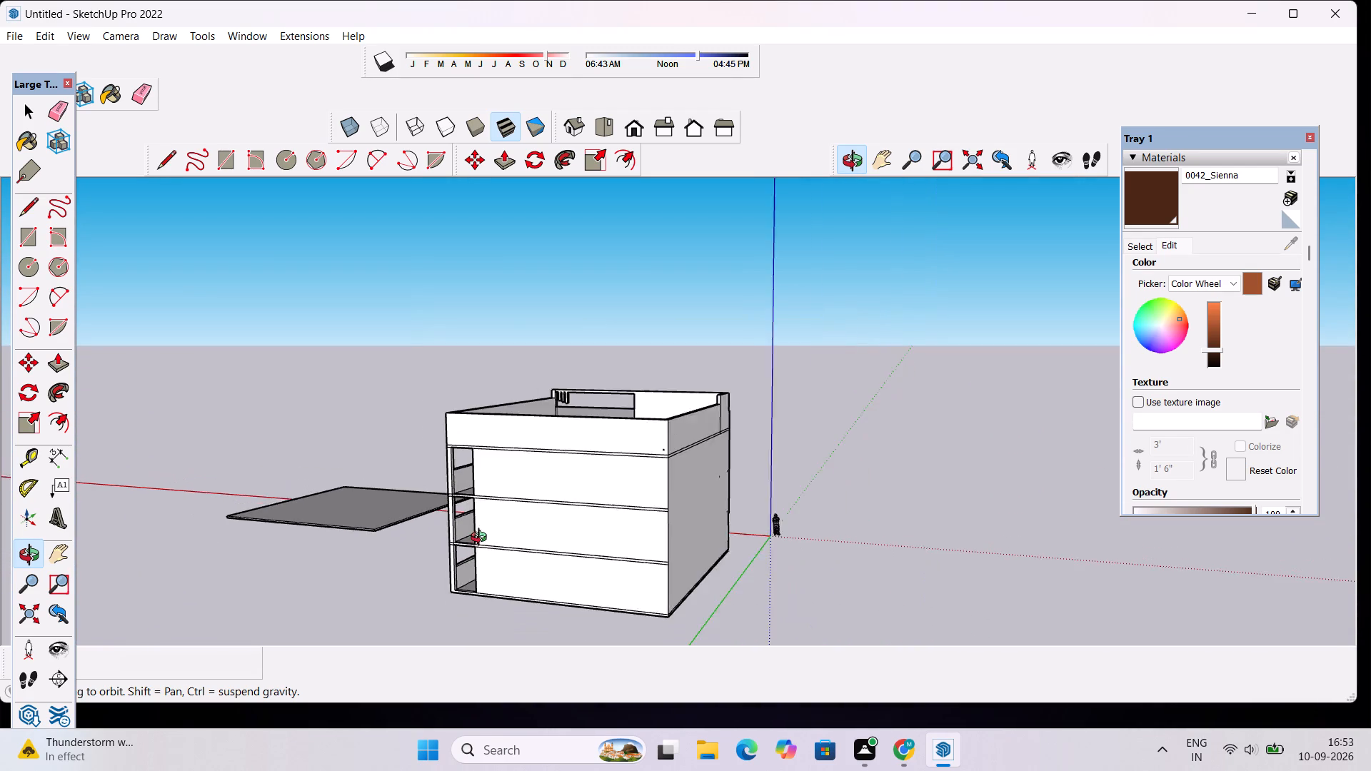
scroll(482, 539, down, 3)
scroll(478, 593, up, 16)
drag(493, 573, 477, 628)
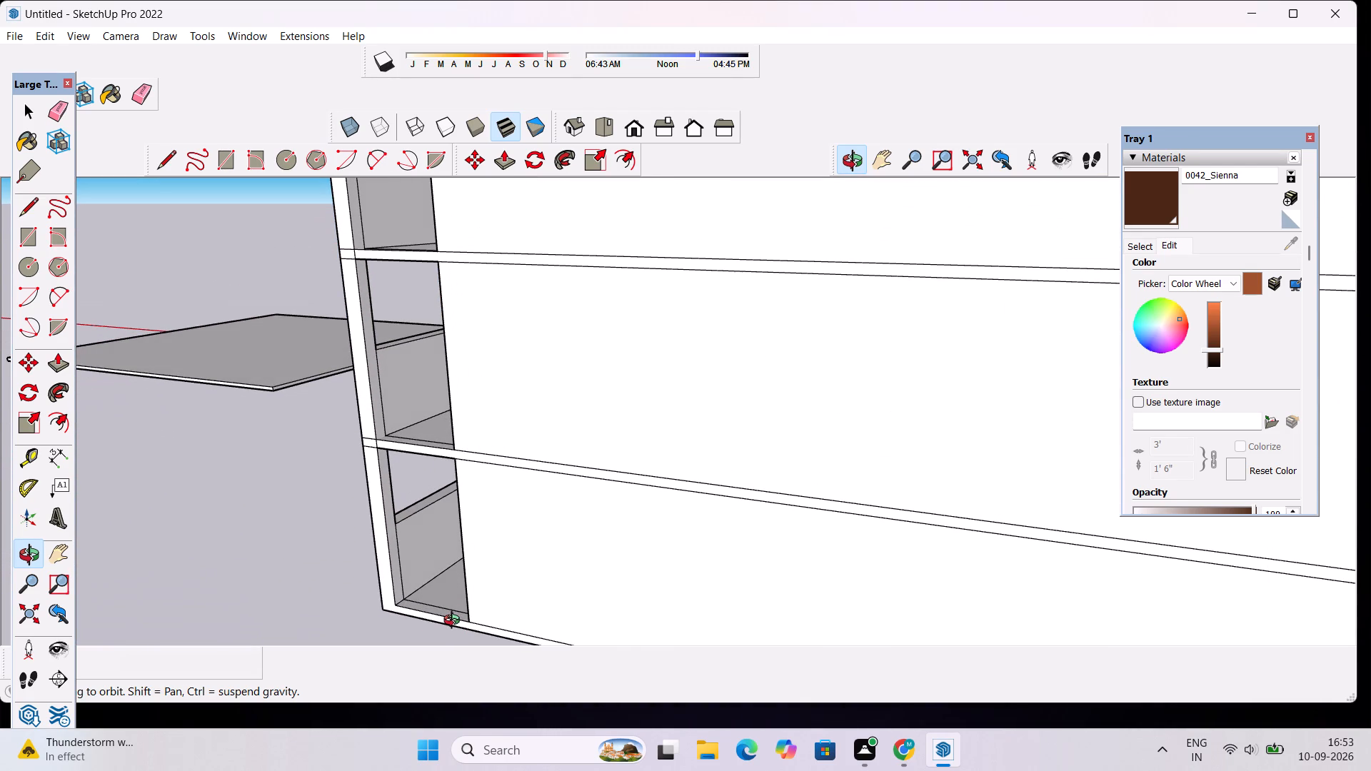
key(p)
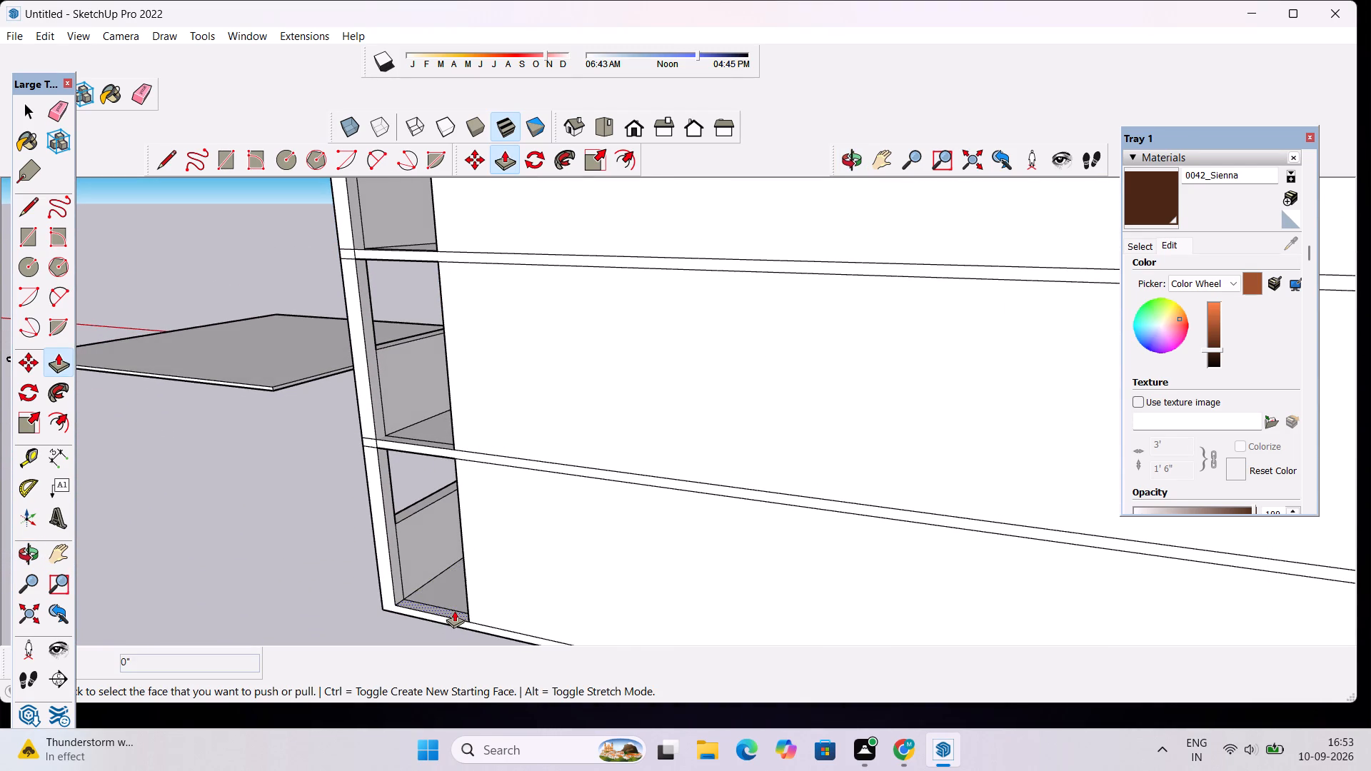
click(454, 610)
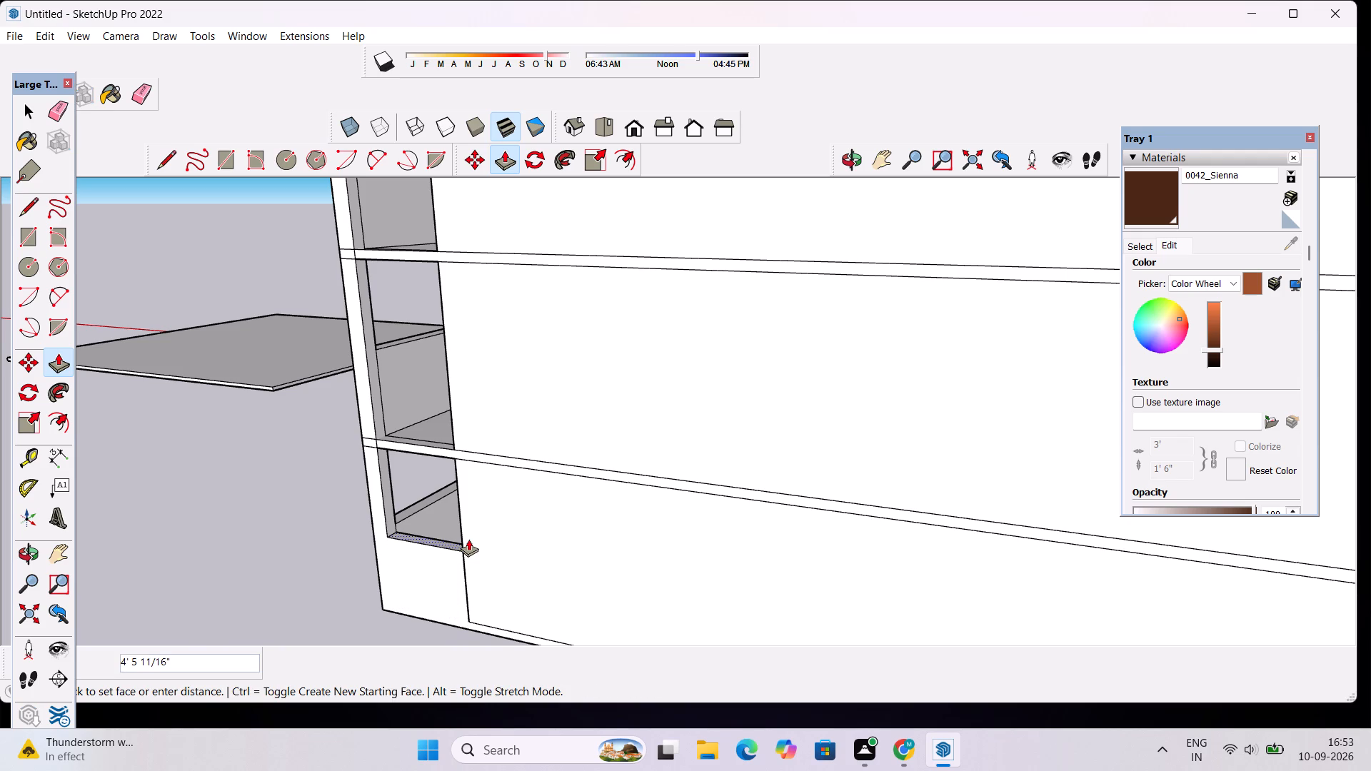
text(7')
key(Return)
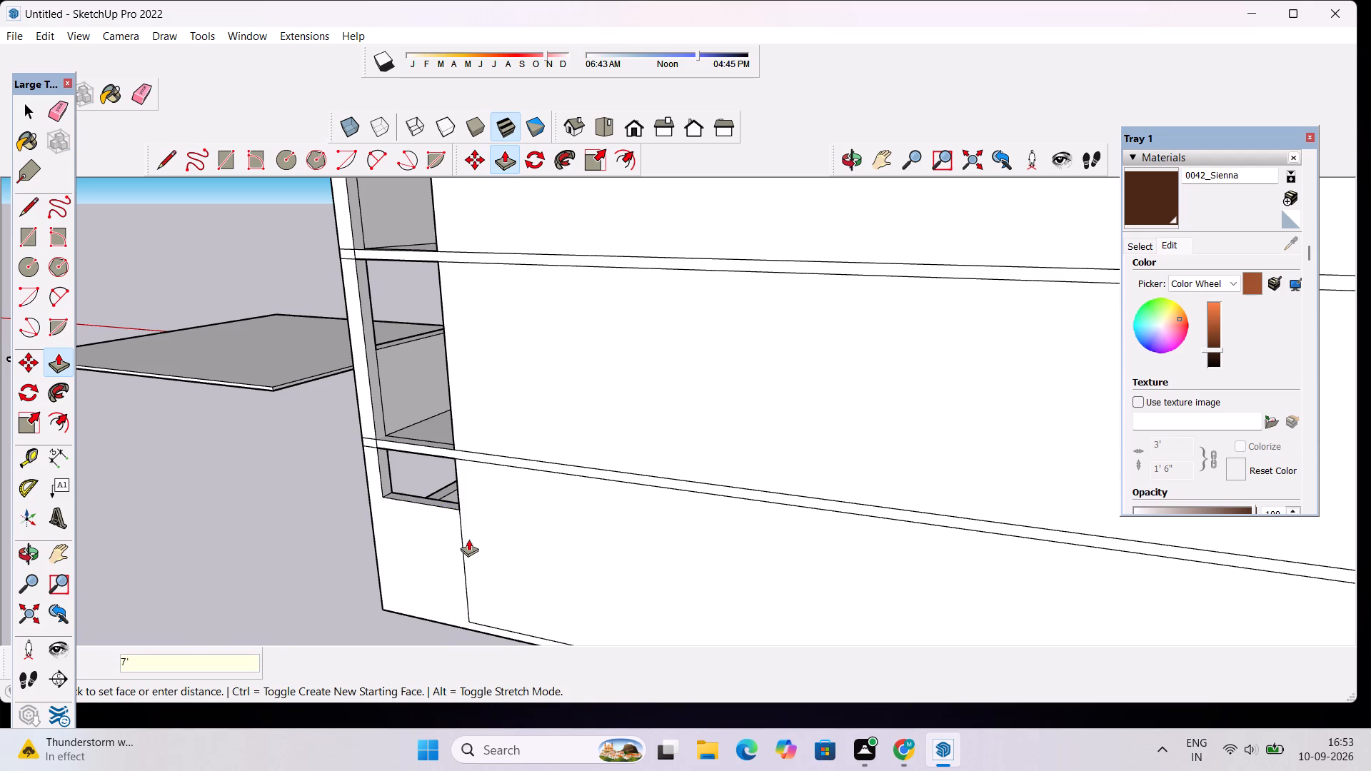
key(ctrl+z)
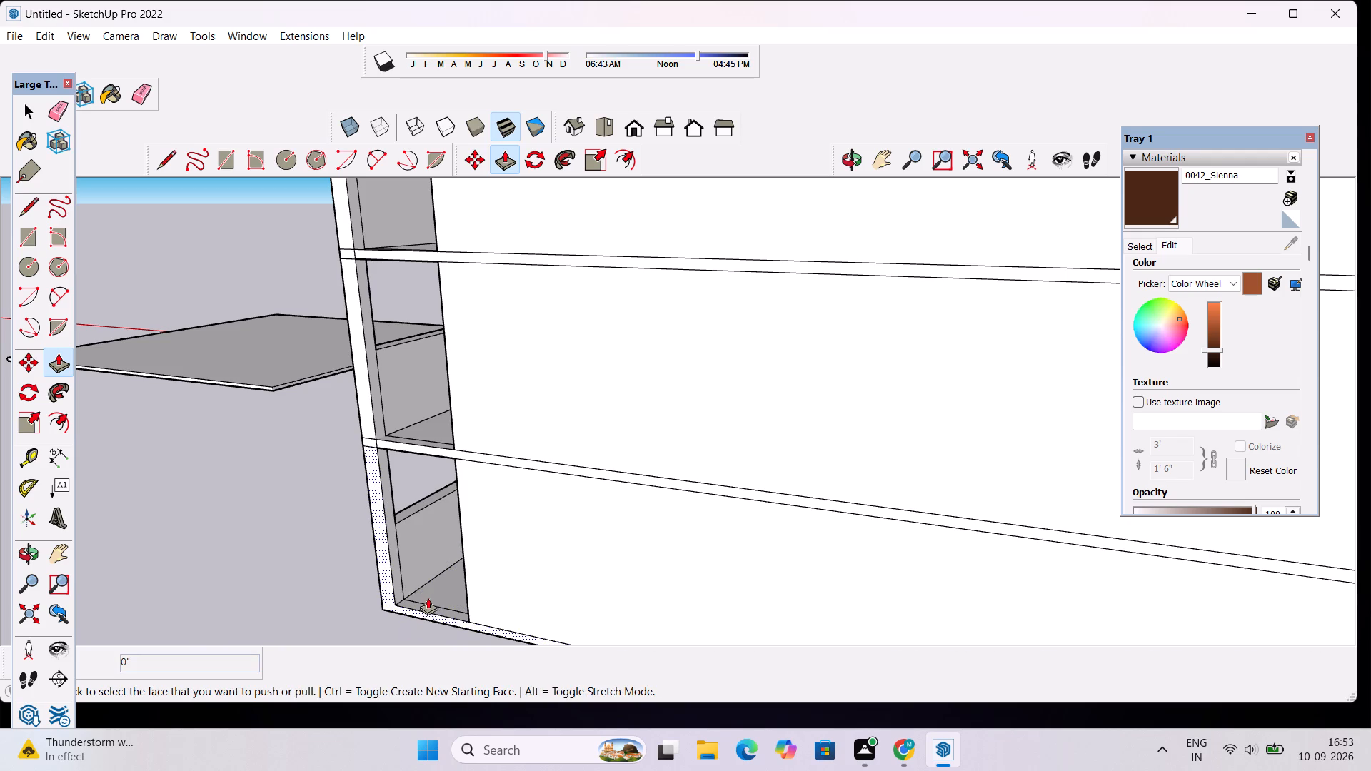
Push/Pull the floor-edge face of the ground-storey rear opening up 5' to form a parapet wall.
click(439, 608)
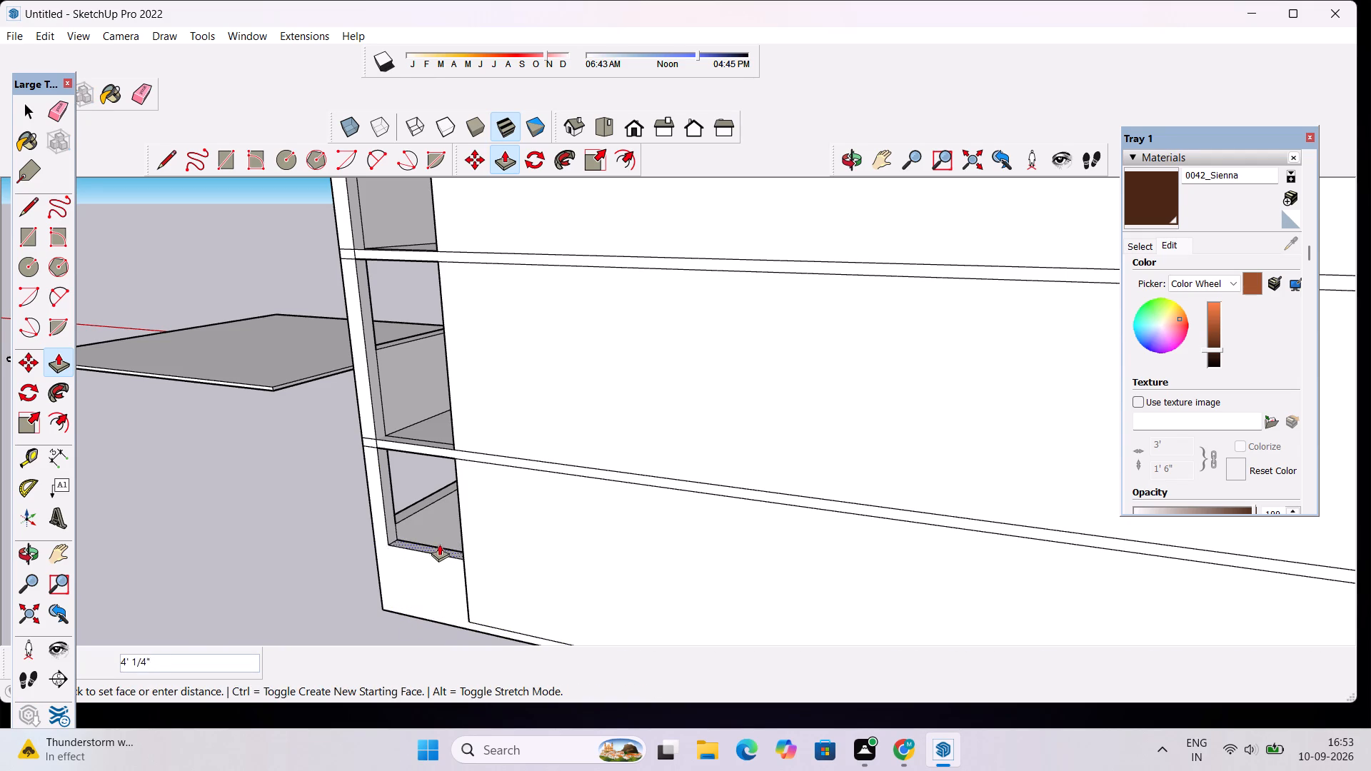
text(5')
key(Return)
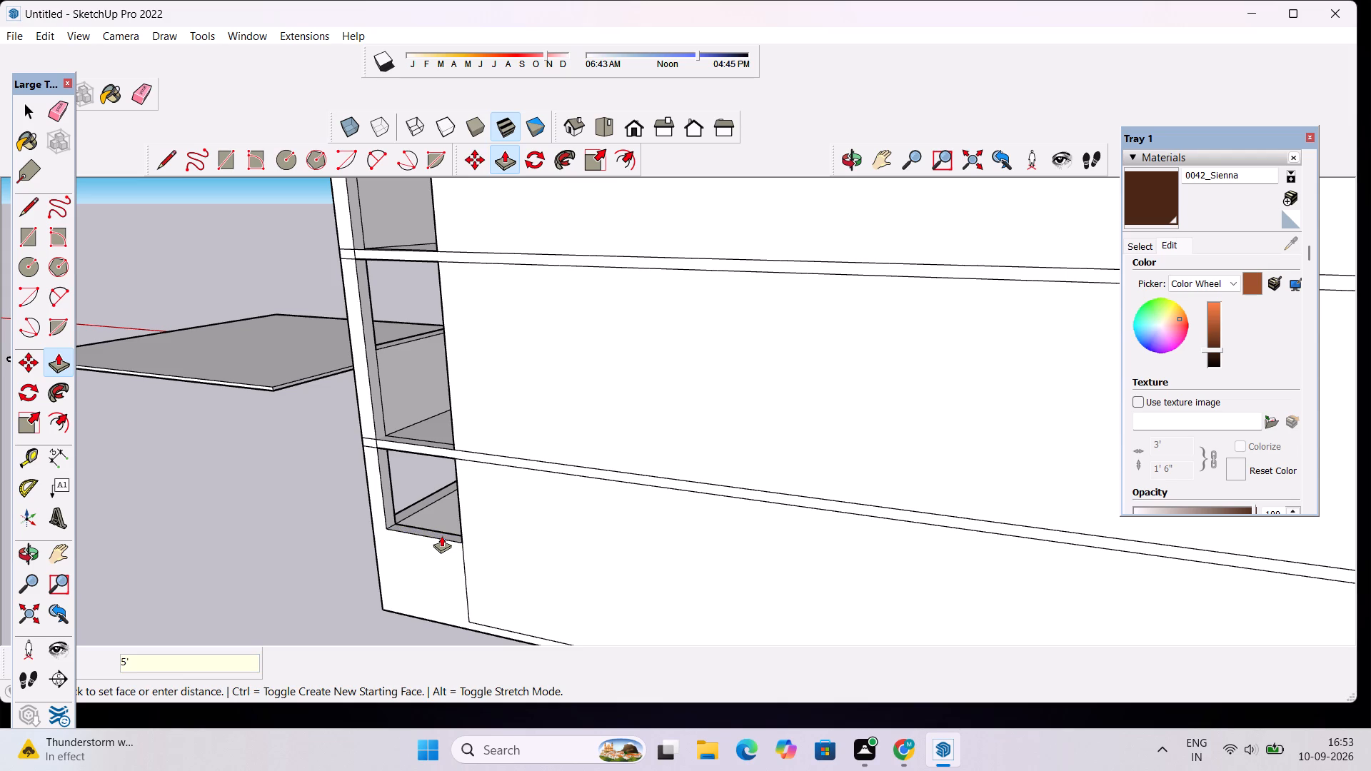
key(space)
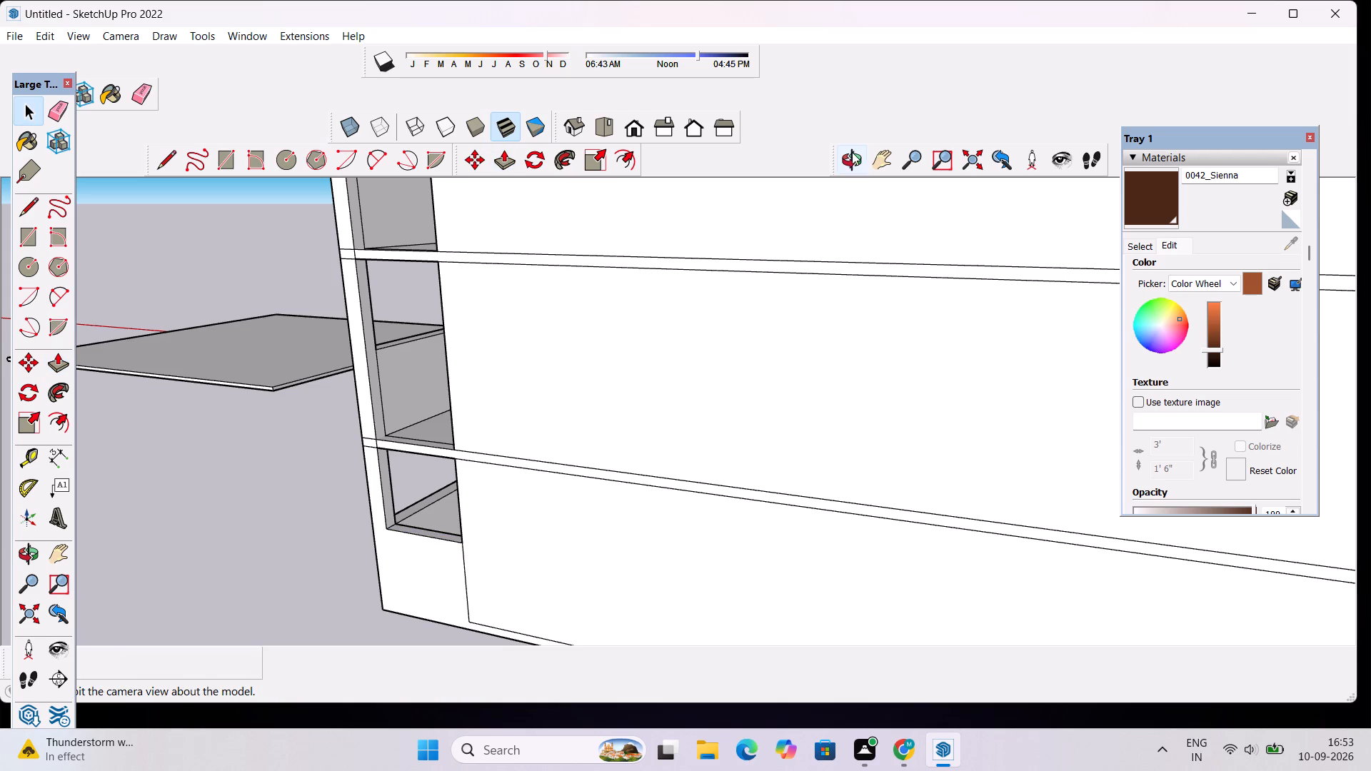
Examine the building's open side elevation and the front bays with the brown doors.
click(852, 152)
drag(595, 306, 890, 346)
scroll(826, 390, down, 6)
drag(676, 485, 937, 358)
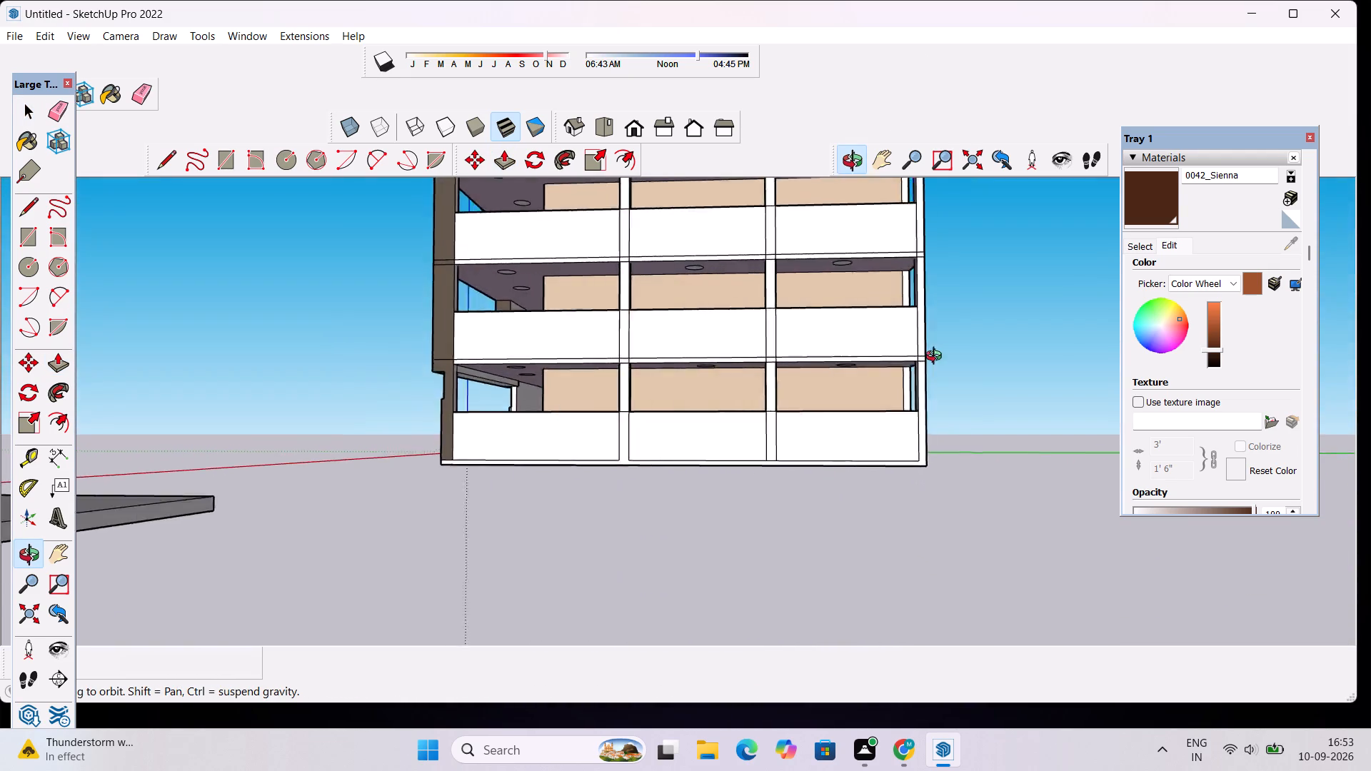
drag(937, 358, 1370, 478)
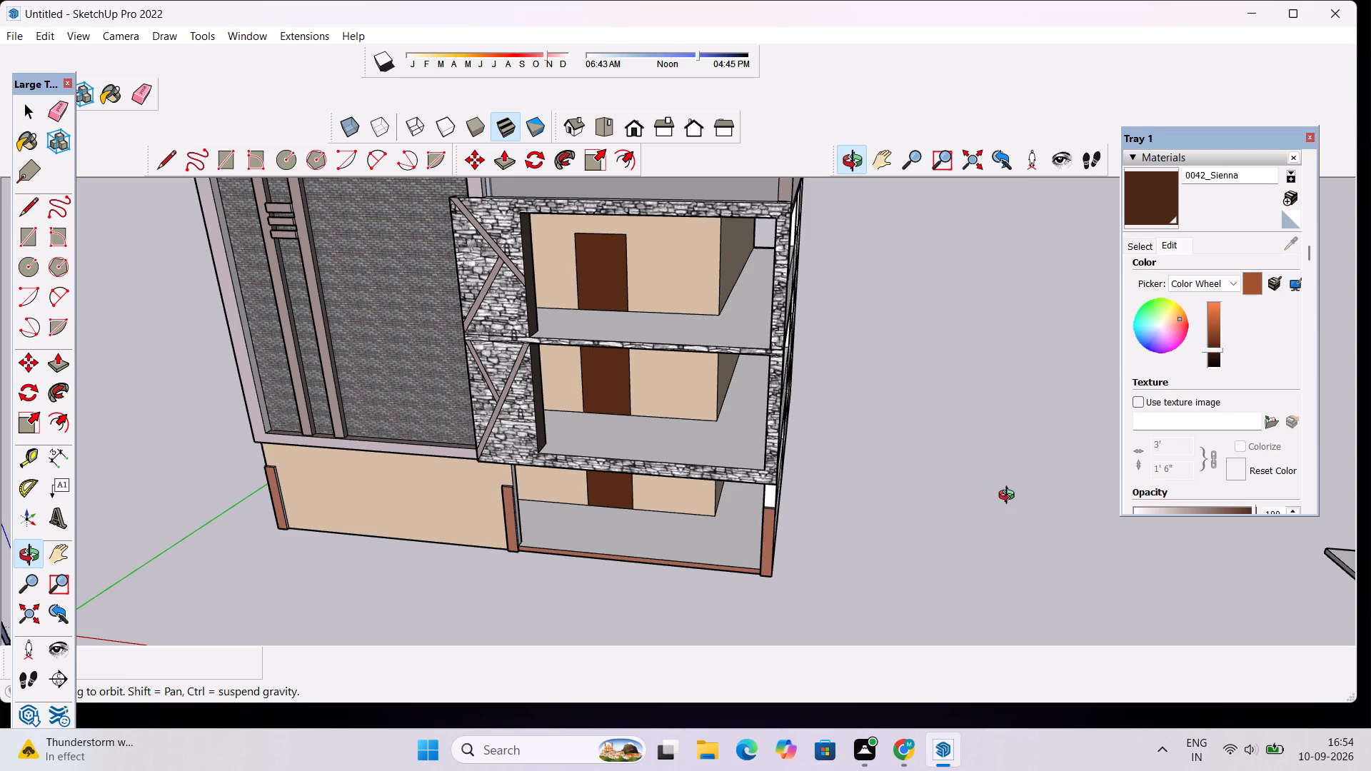
click(598, 498)
drag(545, 561, 550, 518)
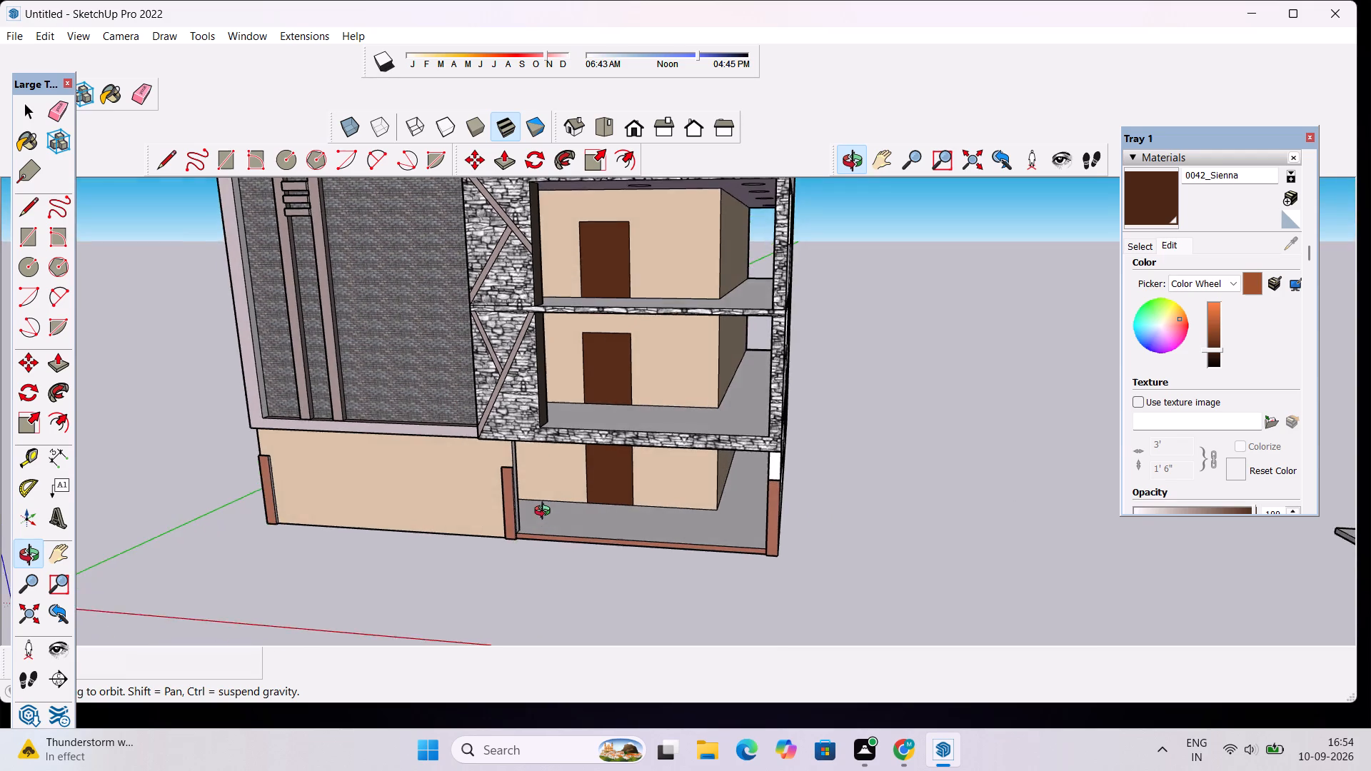
scroll(543, 517, down, 6)
drag(502, 550, 543, 478)
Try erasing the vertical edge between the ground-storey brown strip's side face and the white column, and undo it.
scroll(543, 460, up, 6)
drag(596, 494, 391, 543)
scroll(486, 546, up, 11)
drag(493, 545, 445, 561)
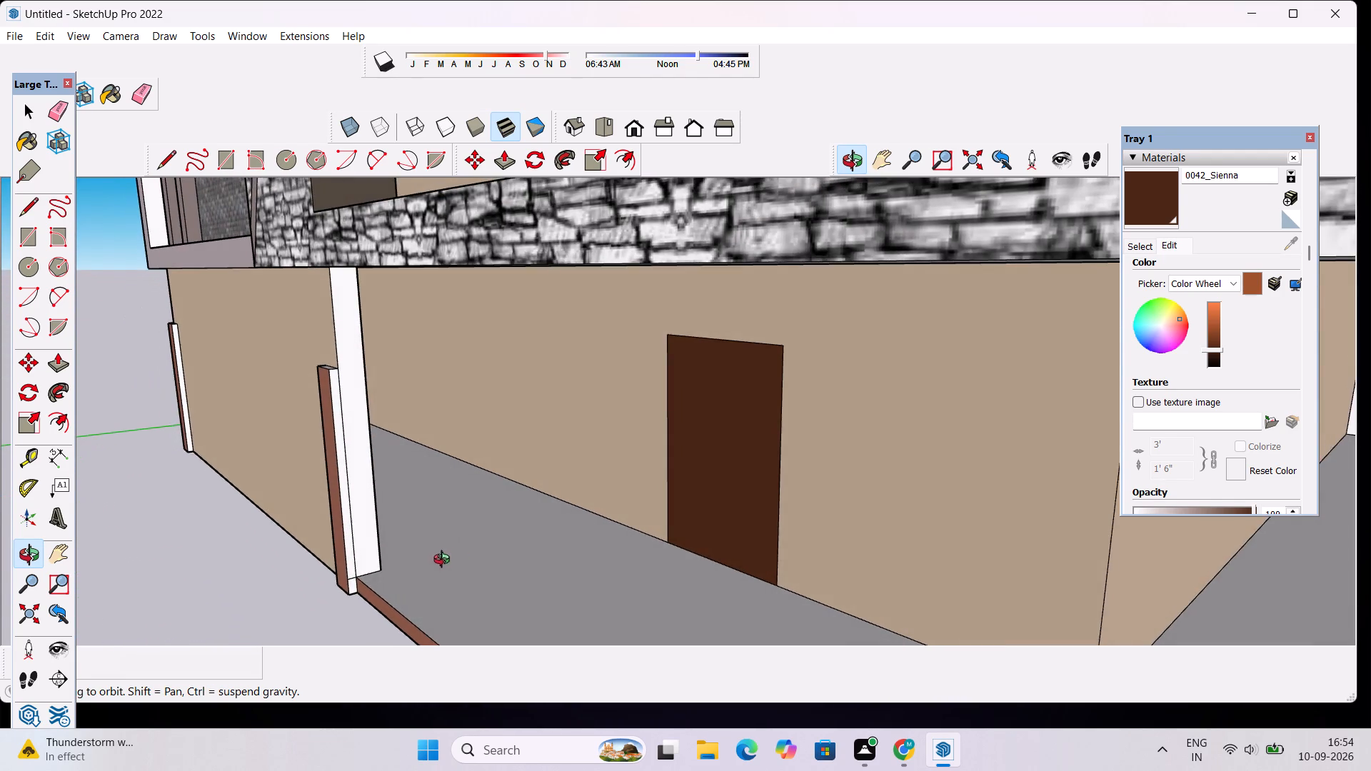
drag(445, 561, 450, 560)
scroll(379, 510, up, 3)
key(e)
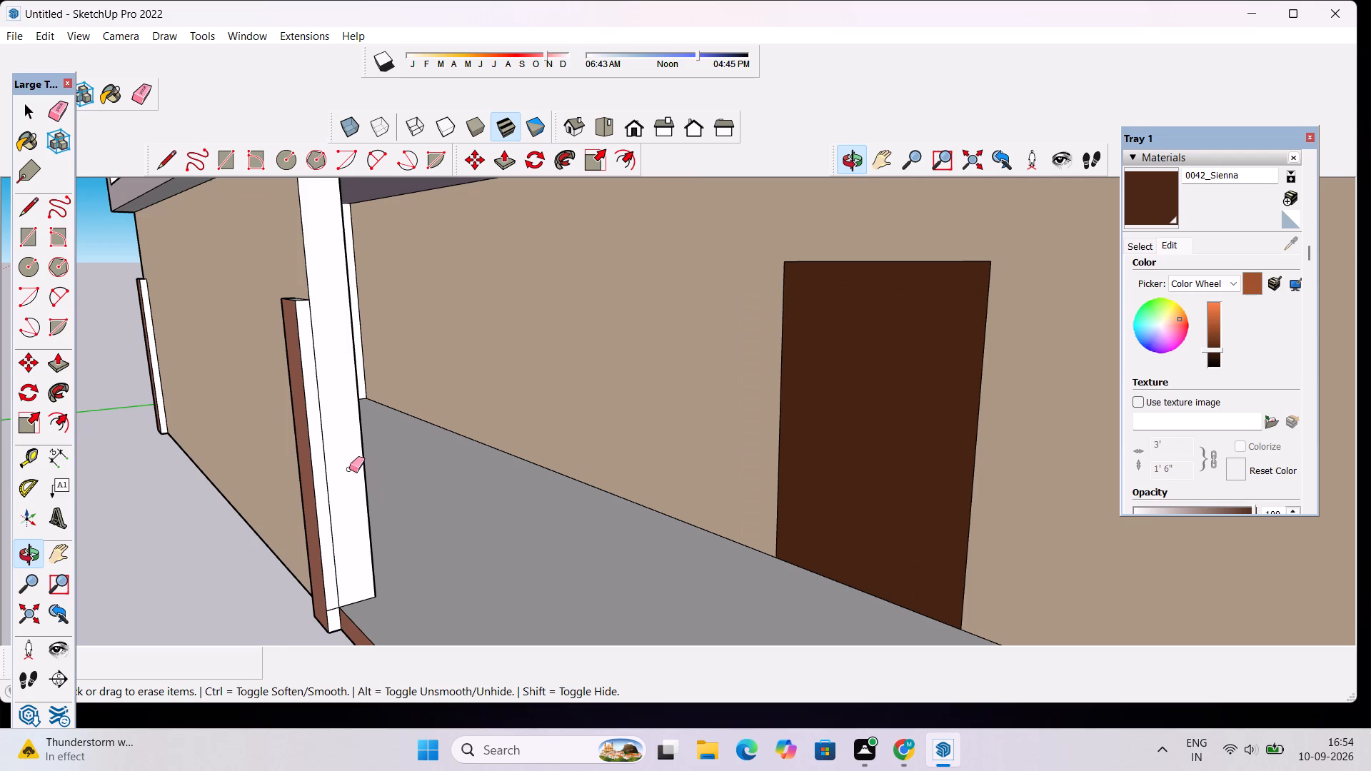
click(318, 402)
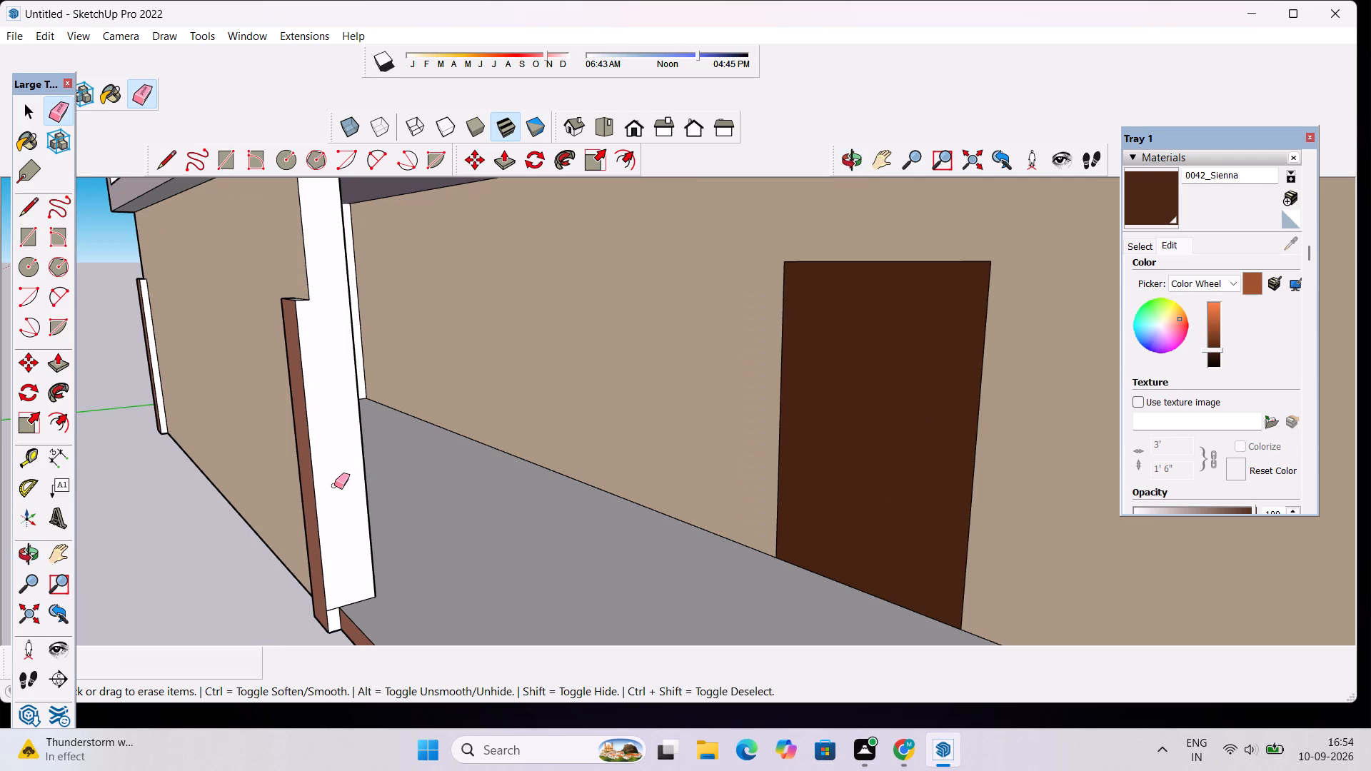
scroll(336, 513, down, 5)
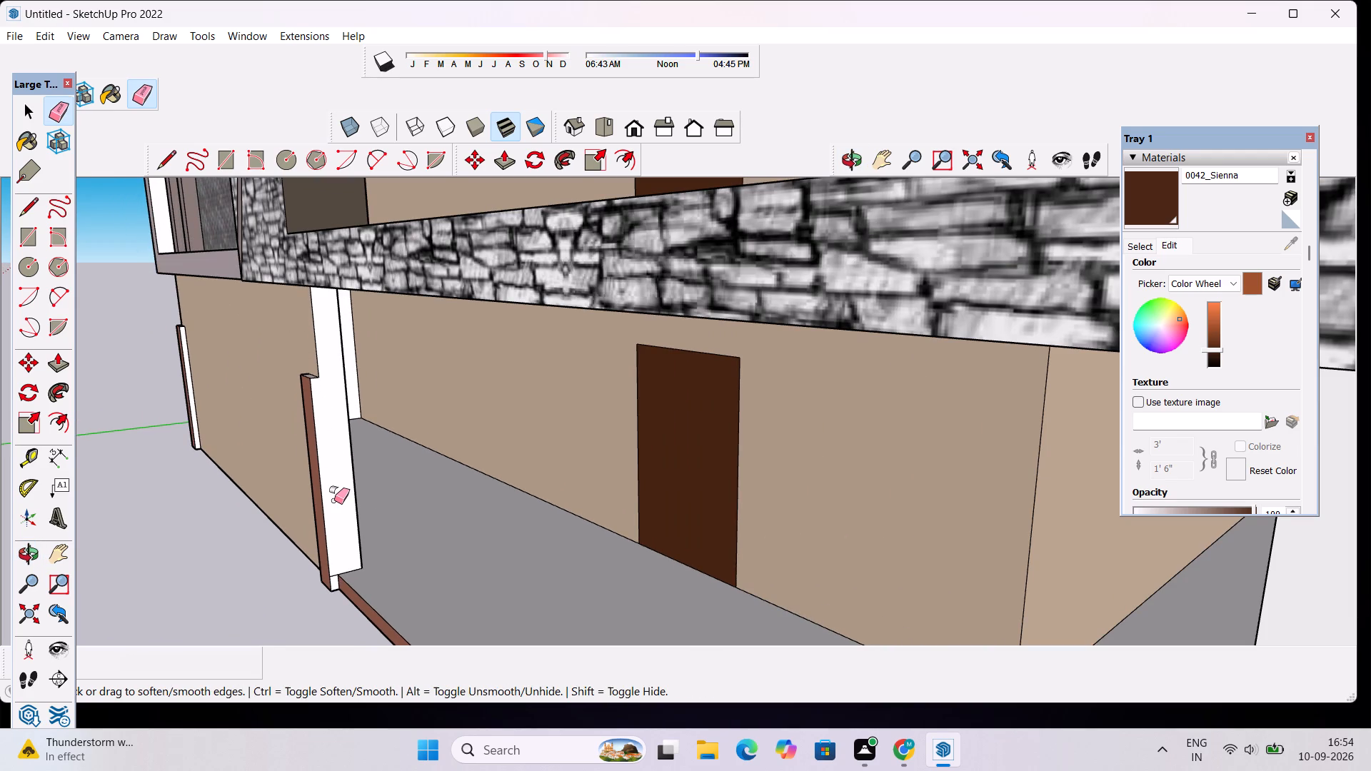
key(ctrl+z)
Paint the white side face of the brown strip at the ground-storey column with 0040_Peru from the Colors-Named collection.
scroll(349, 579, up, 10)
scroll(348, 570, down, 5)
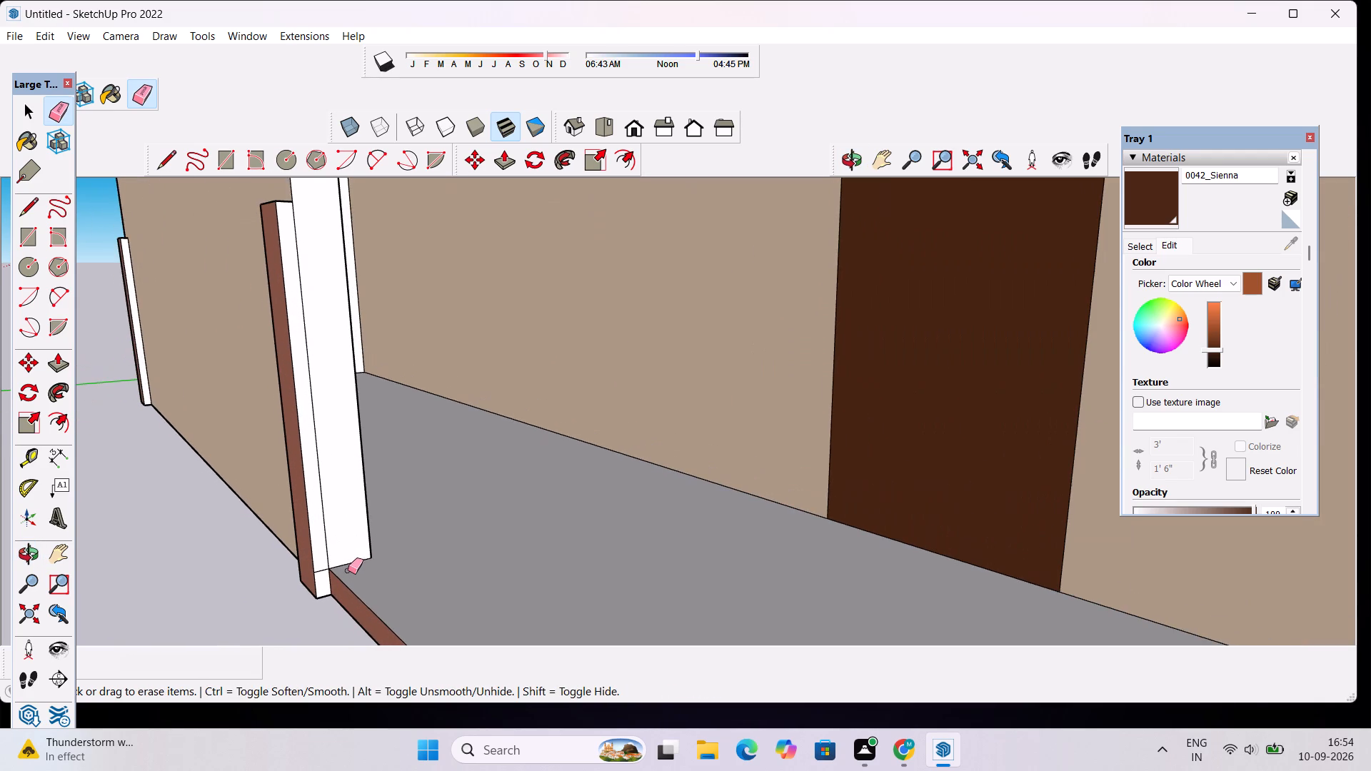
click(1131, 248)
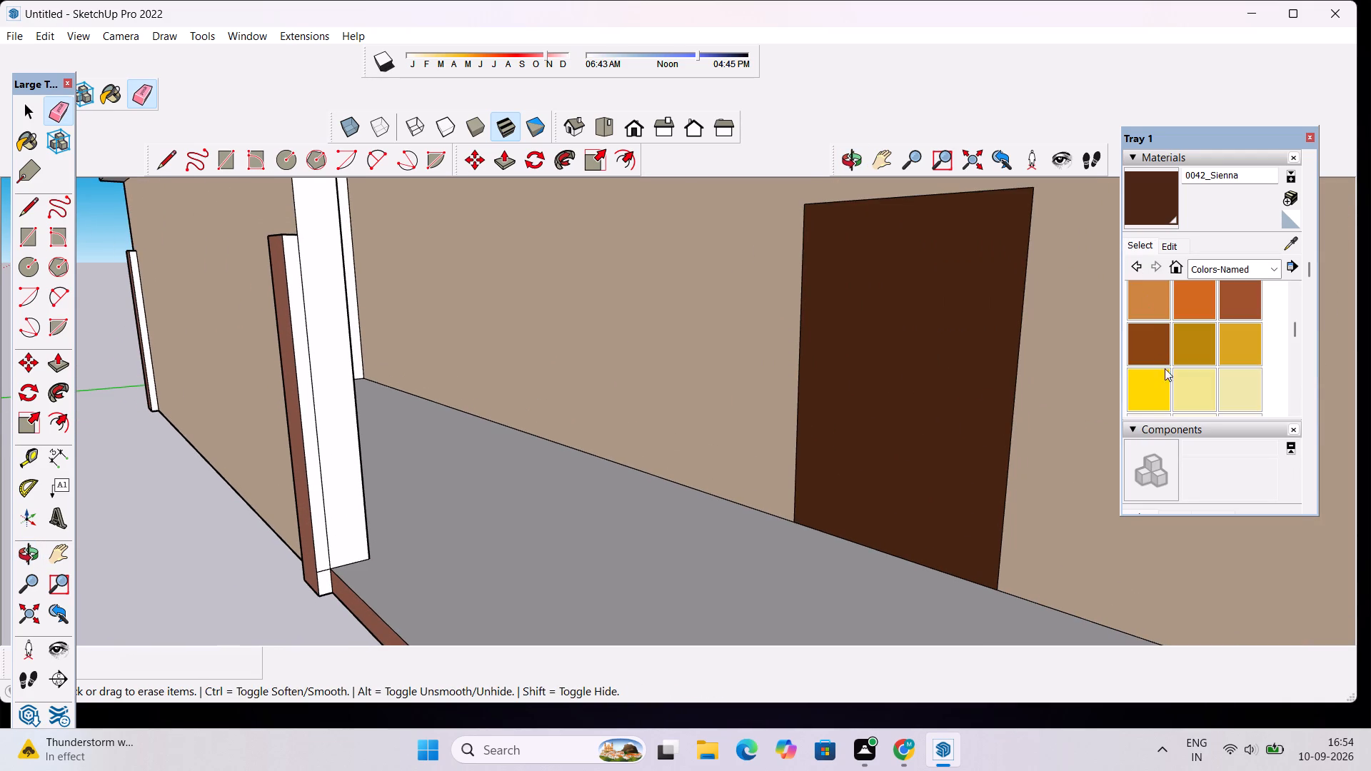
scroll(1165, 368, down, 2)
scroll(1165, 368, up, 1)
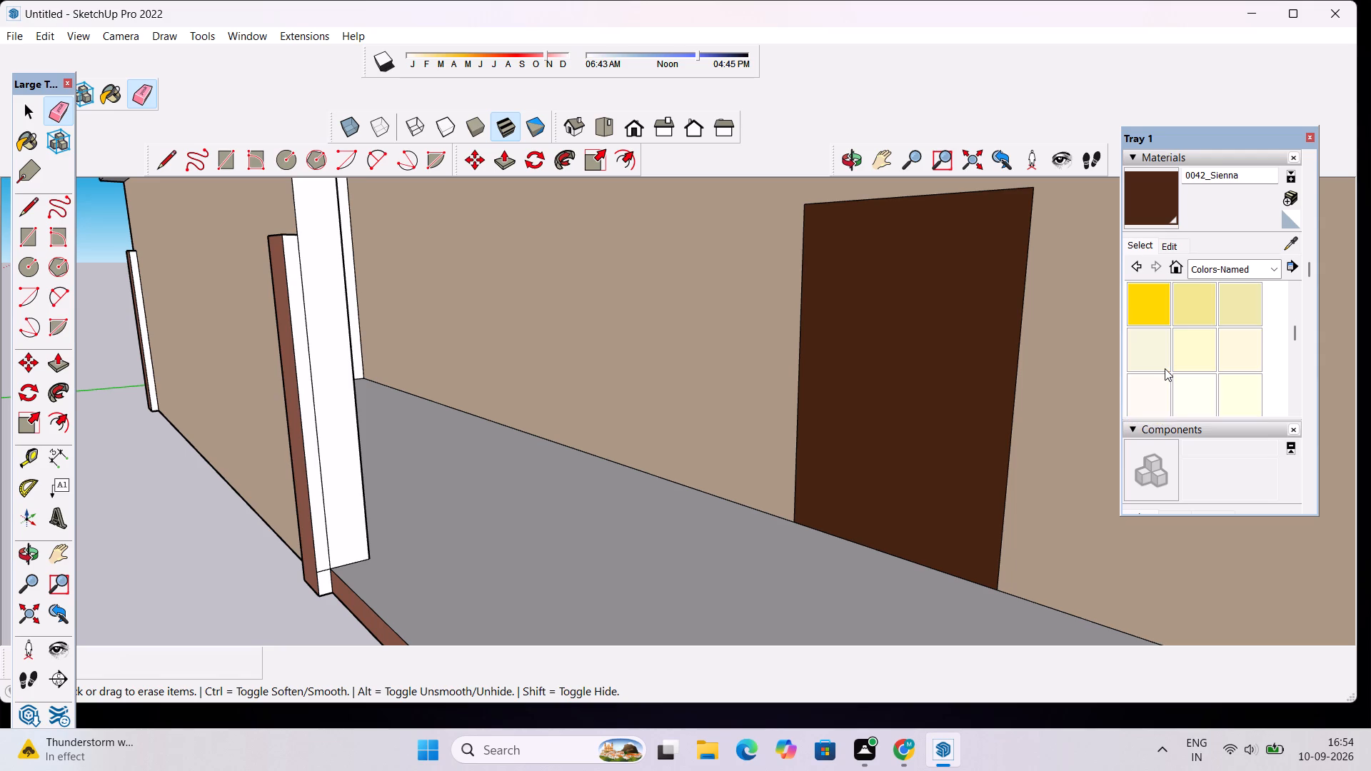
scroll(1165, 368, up, 1)
click(1161, 298)
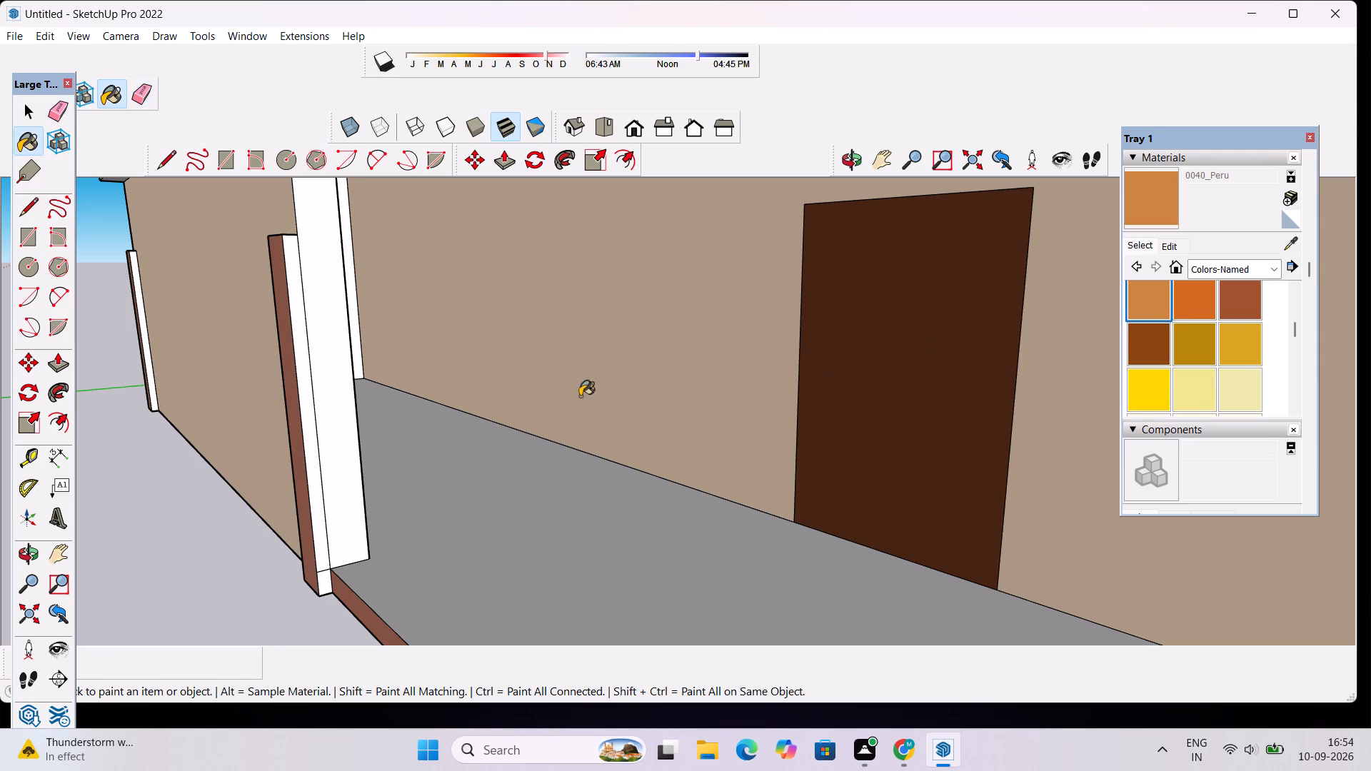
click(305, 368)
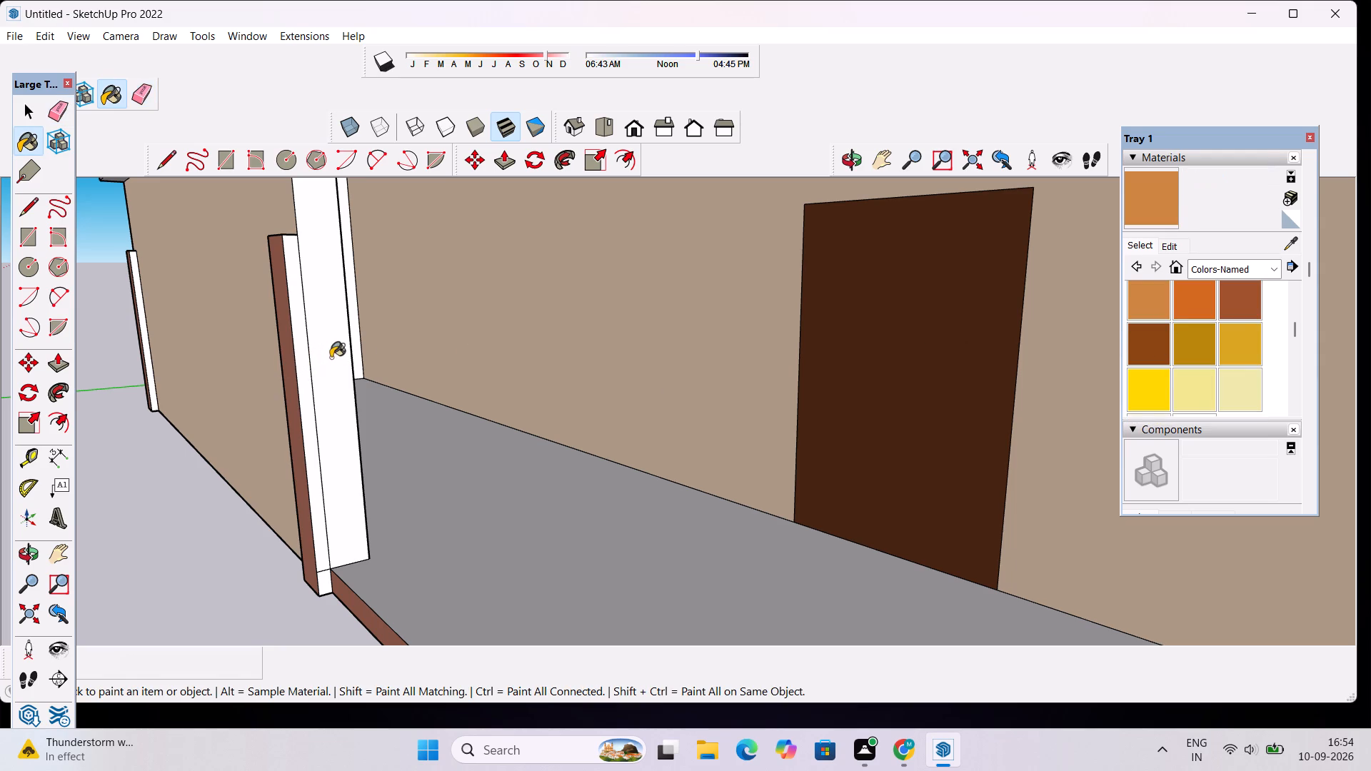
Darken the 0040_Peru material to a dark brown using the Color Wheel picker.
click(1176, 251)
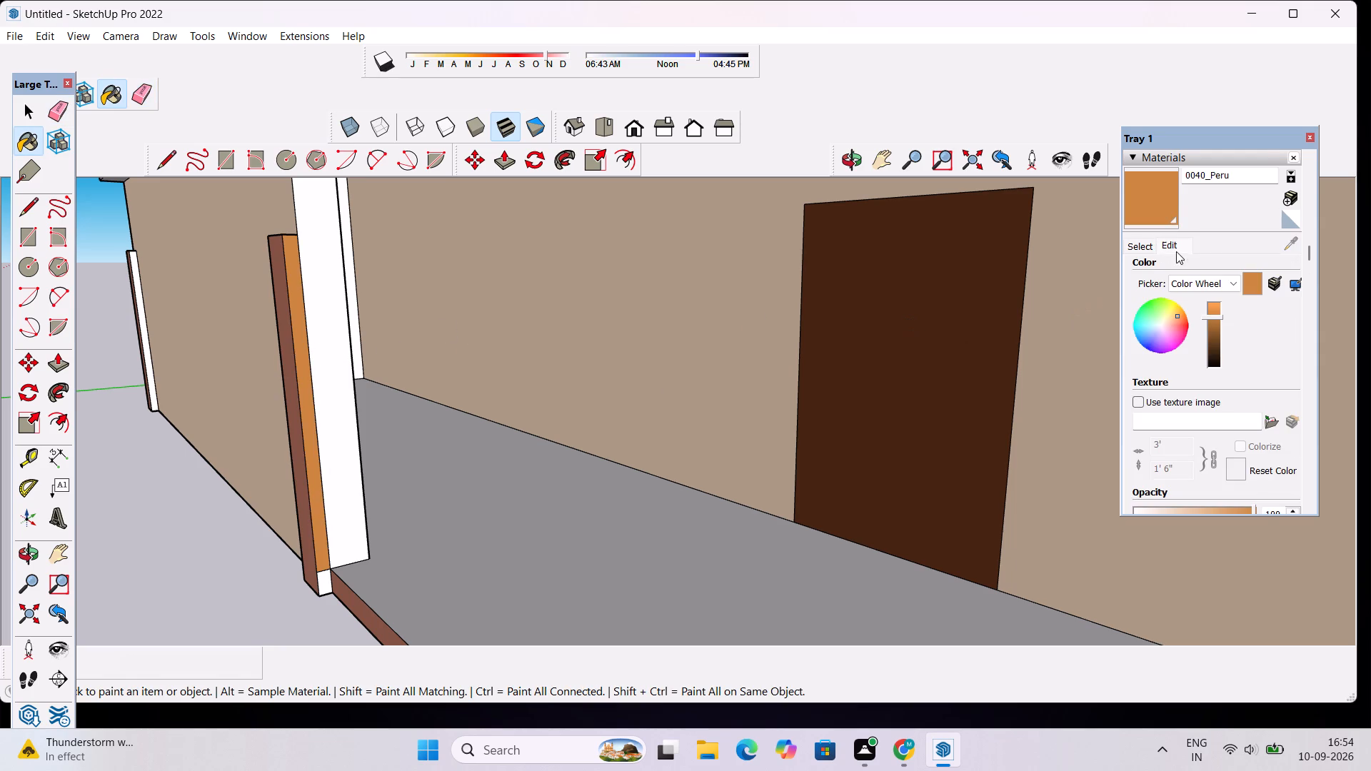
click(1209, 330)
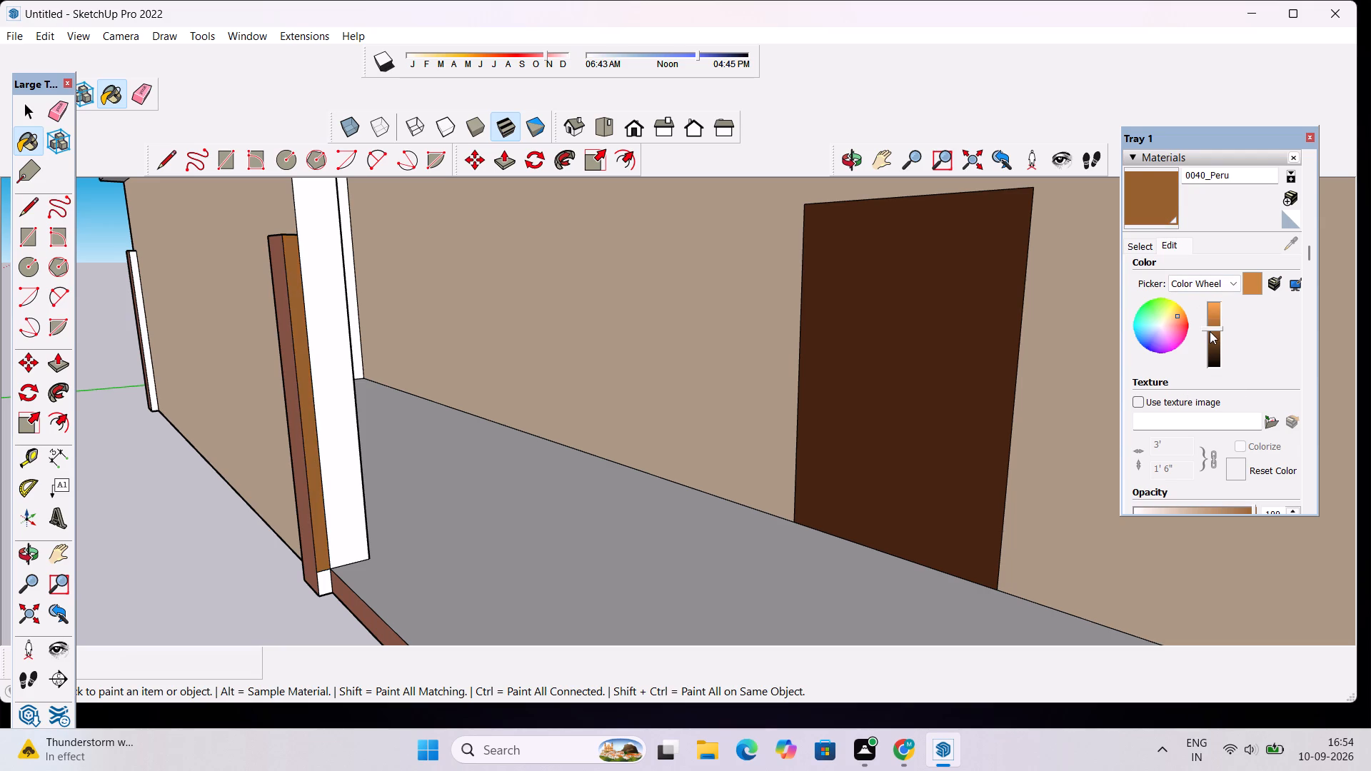
click(1210, 331)
click(1210, 333)
double_click(1211, 340)
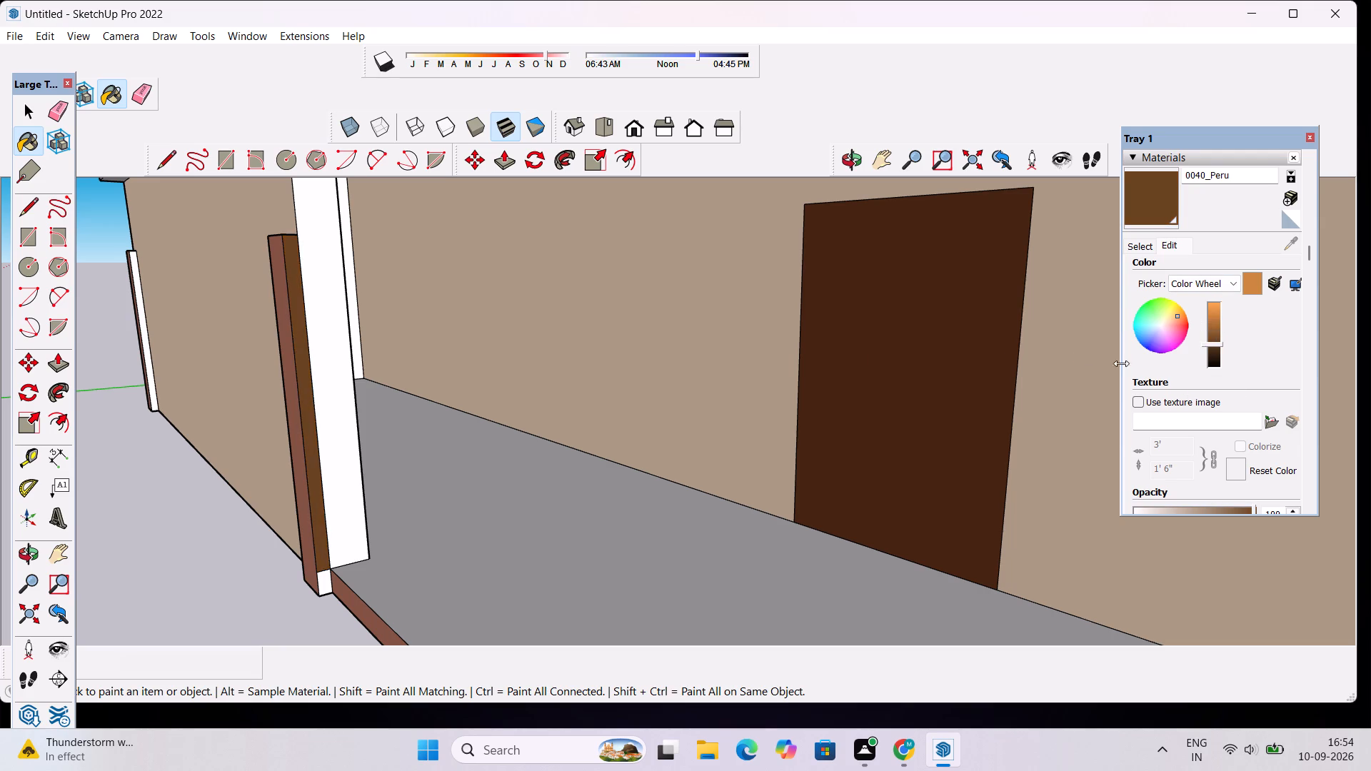
Paint the white side face of the matching strip at the far ground-storey corner with the darkened 0040_Peru.
scroll(104, 341, up, 9)
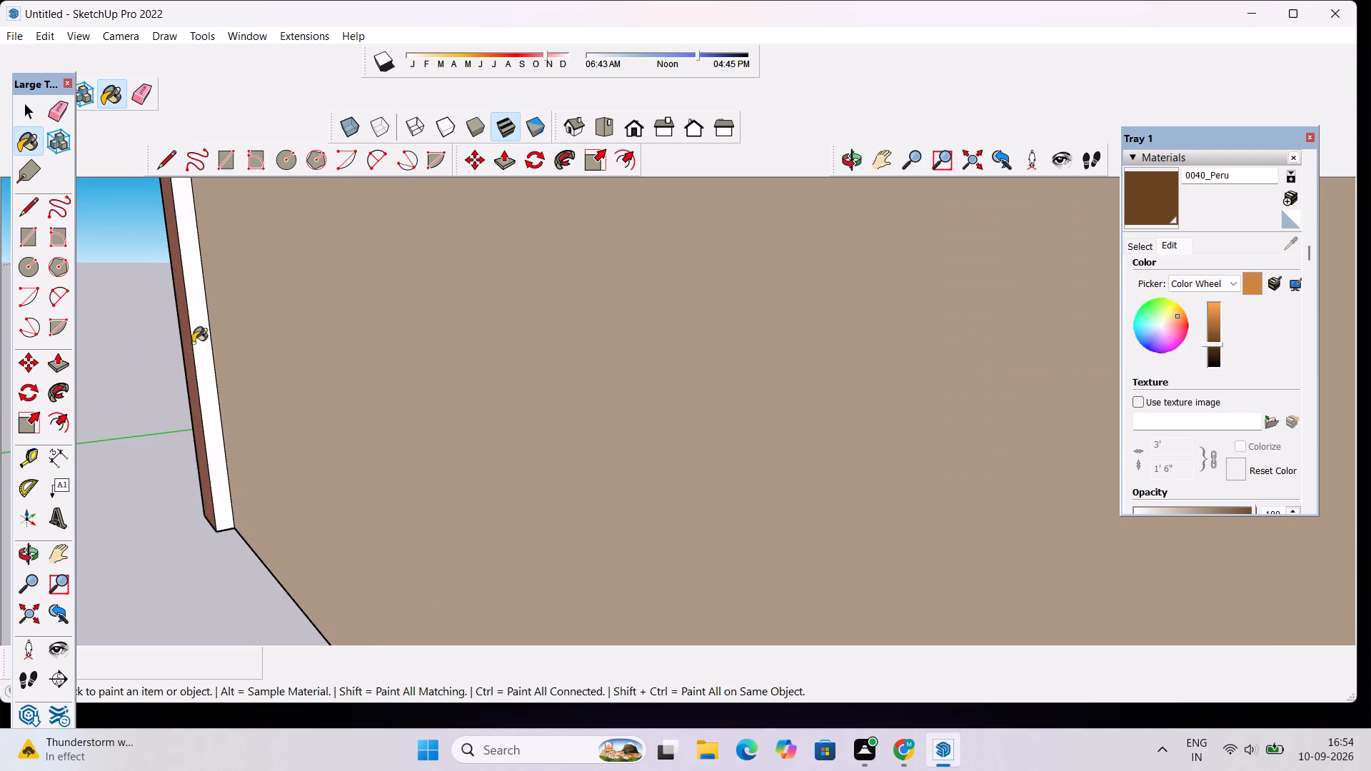
click(196, 339)
scroll(199, 351, down, 15)
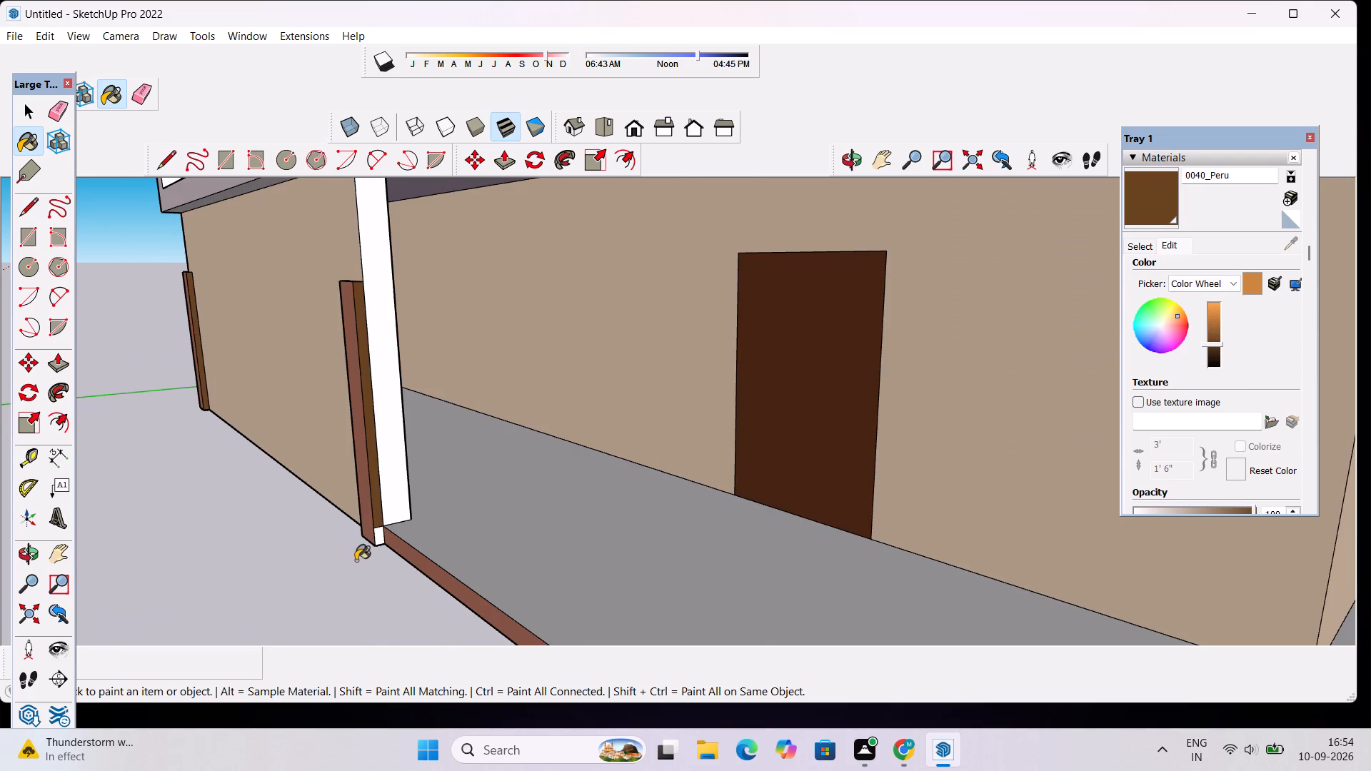
Paint the small white face at the base of the ground-storey column's brown strip with the darkened 0040_Peru.
scroll(363, 558, up, 9)
click(861, 167)
drag(843, 304, 710, 311)
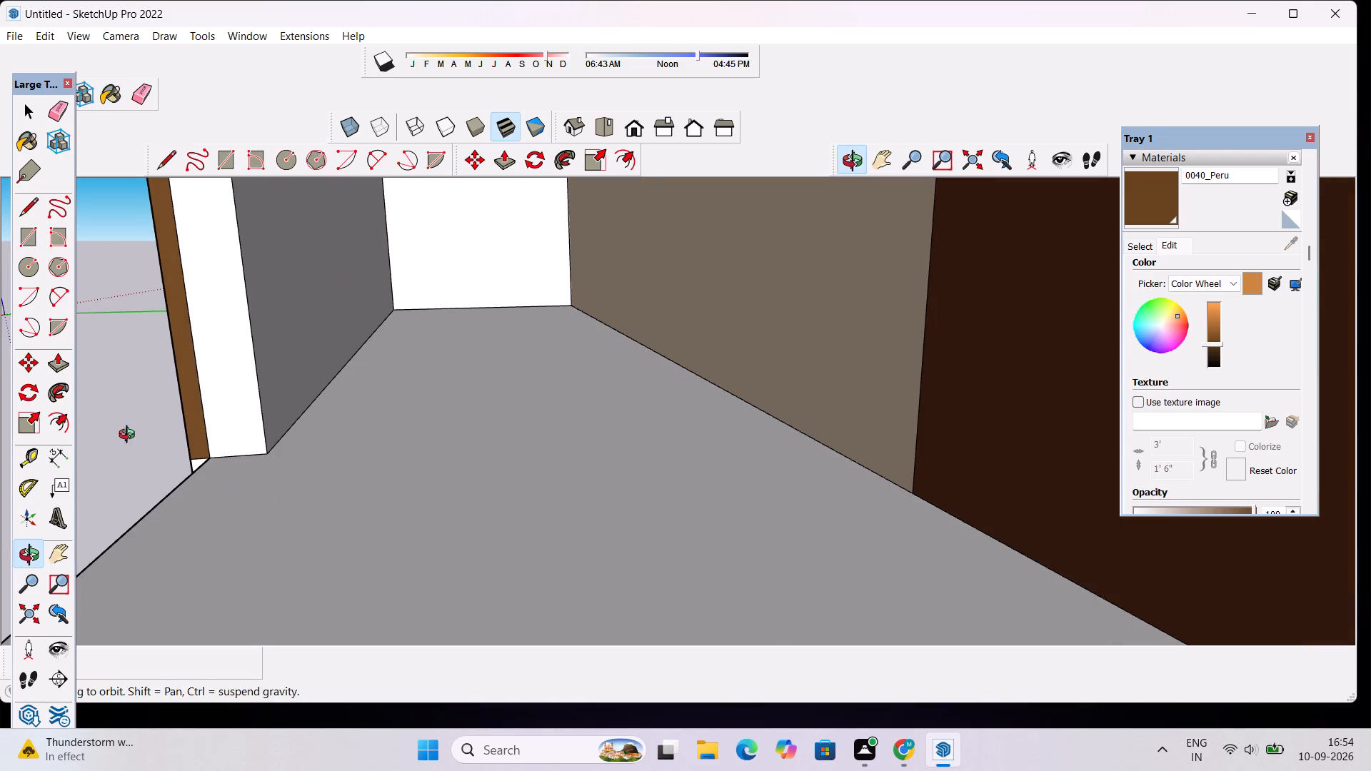
scroll(139, 445, down, 6)
scroll(149, 463, up, 5)
drag(149, 462, 245, 443)
scroll(209, 480, up, 3)
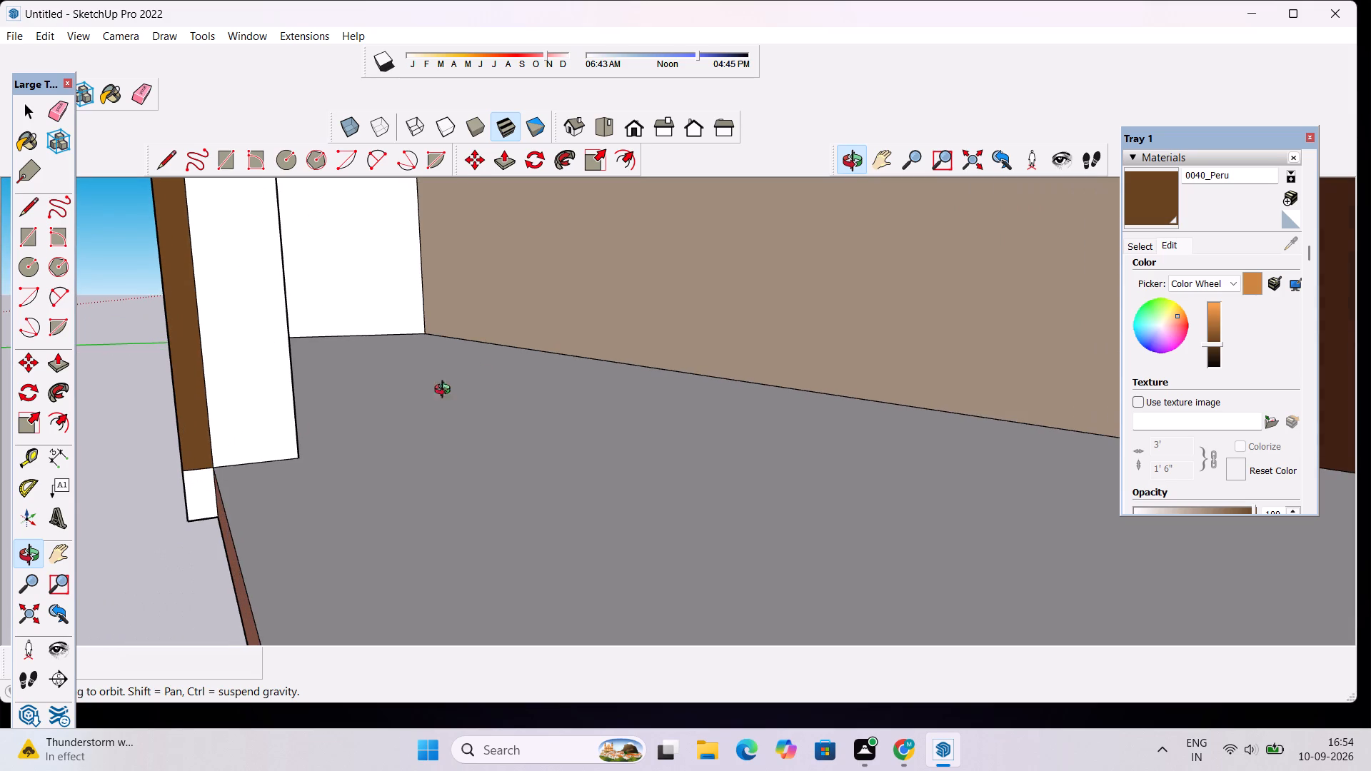
click(1135, 189)
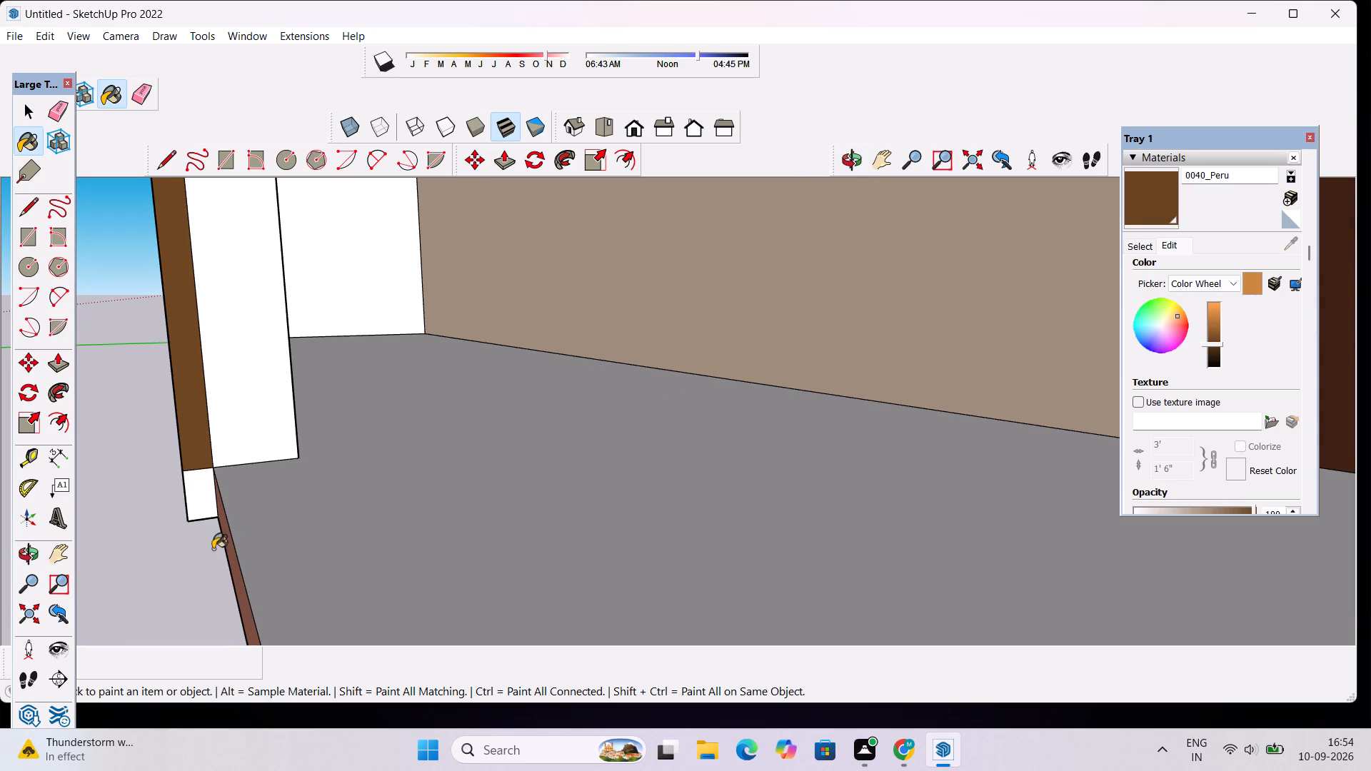
scroll(212, 535, up, 3)
click(207, 491)
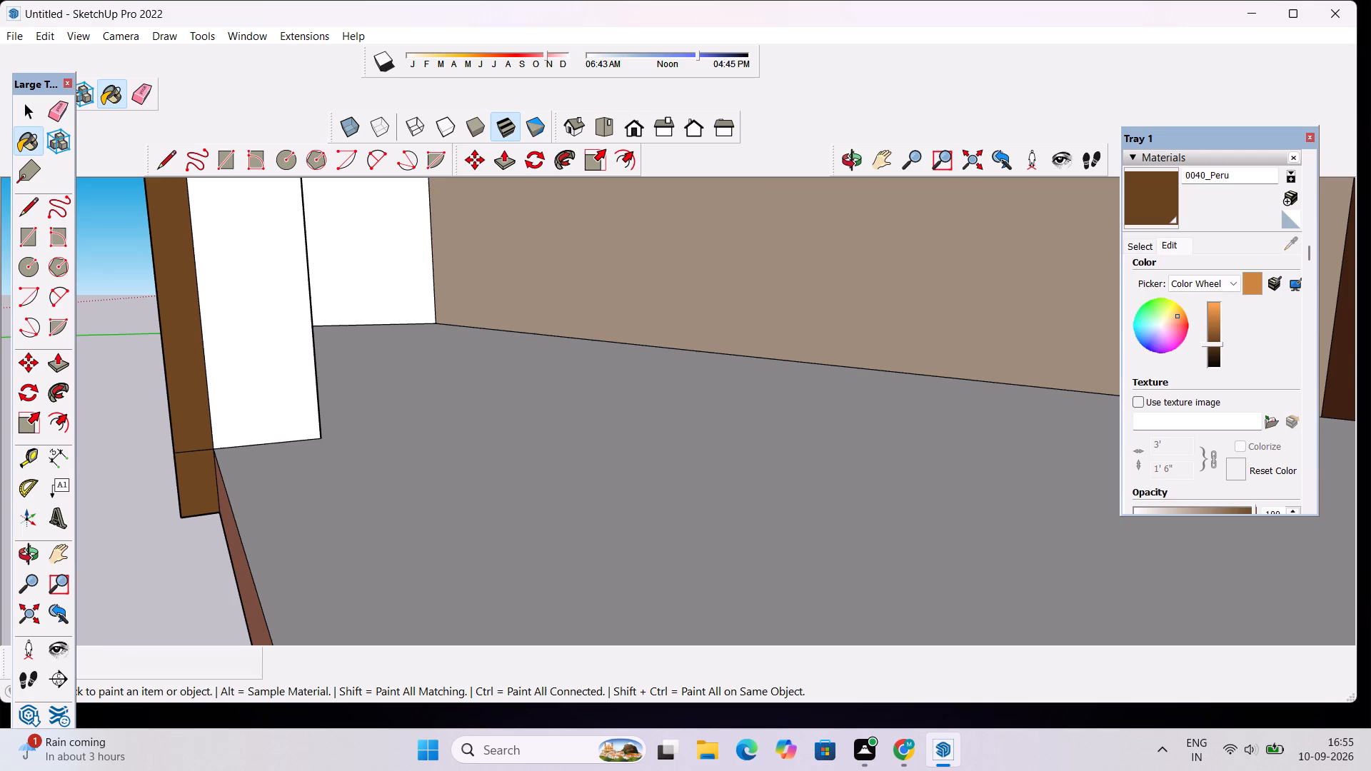
Examine the building's front, open side bays and roof parapet from several angles to review the painted facade.
scroll(549, 434, down, 5)
scroll(390, 428, down, 8)
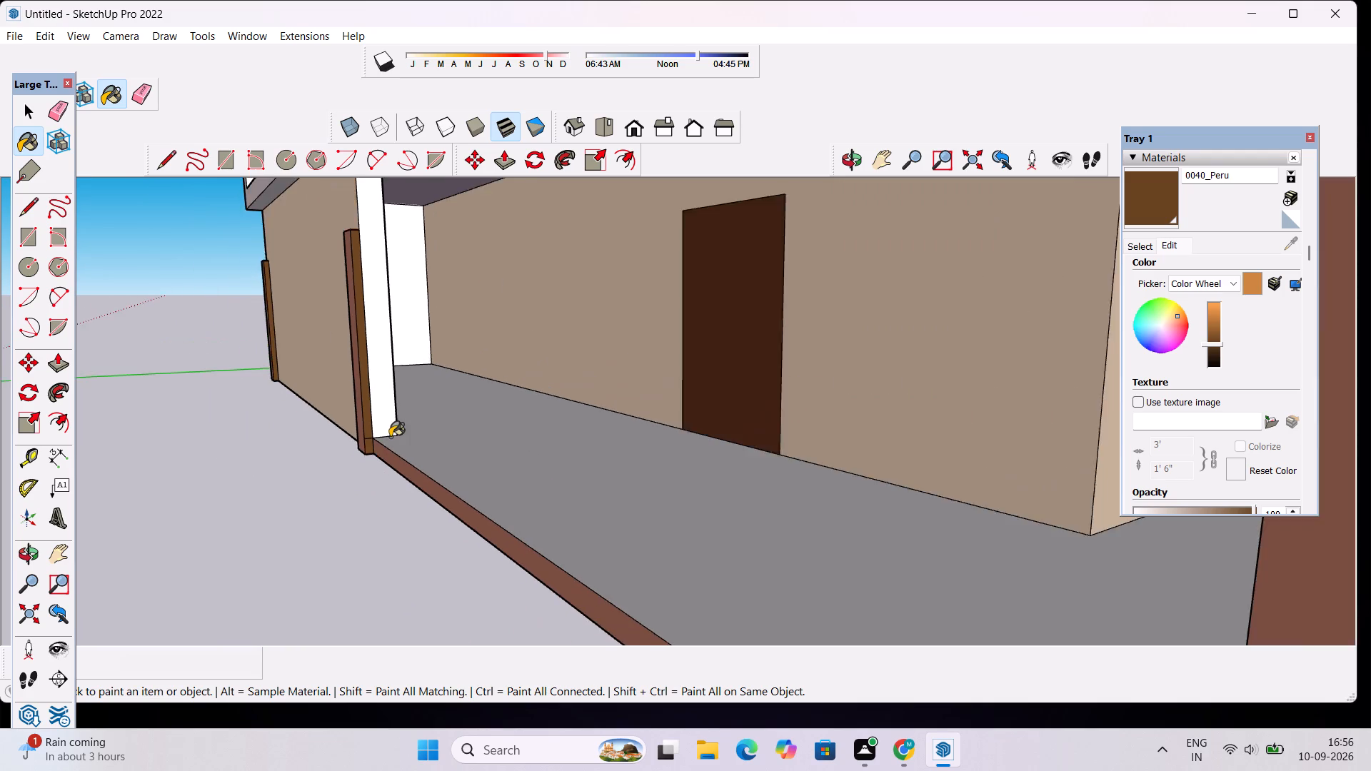
scroll(390, 437, down, 5)
click(848, 162)
drag(564, 328, 703, 313)
scroll(628, 433, down, 11)
drag(533, 474, 663, 462)
scroll(937, 329, up, 8)
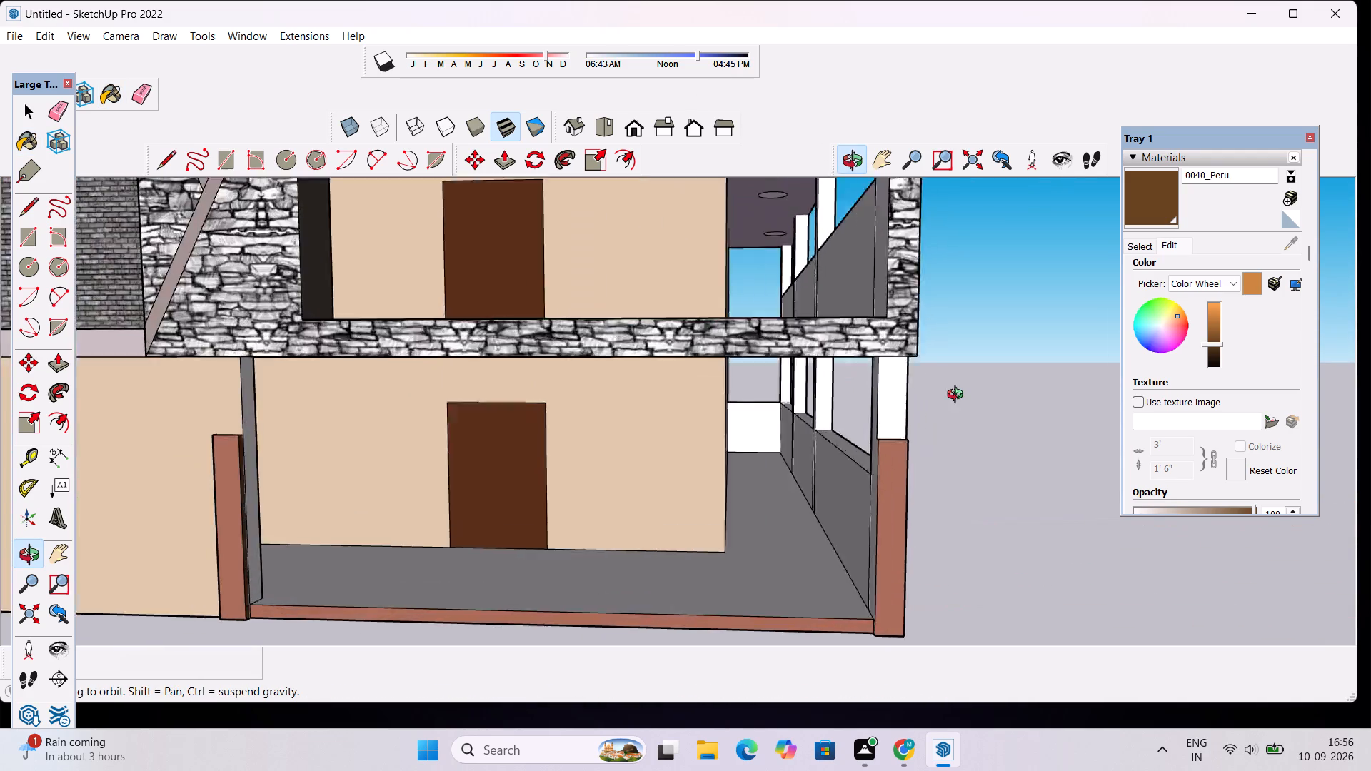
scroll(958, 396, up, 2)
drag(963, 389, 889, 437)
scroll(814, 444, down, 6)
drag(891, 441, 793, 477)
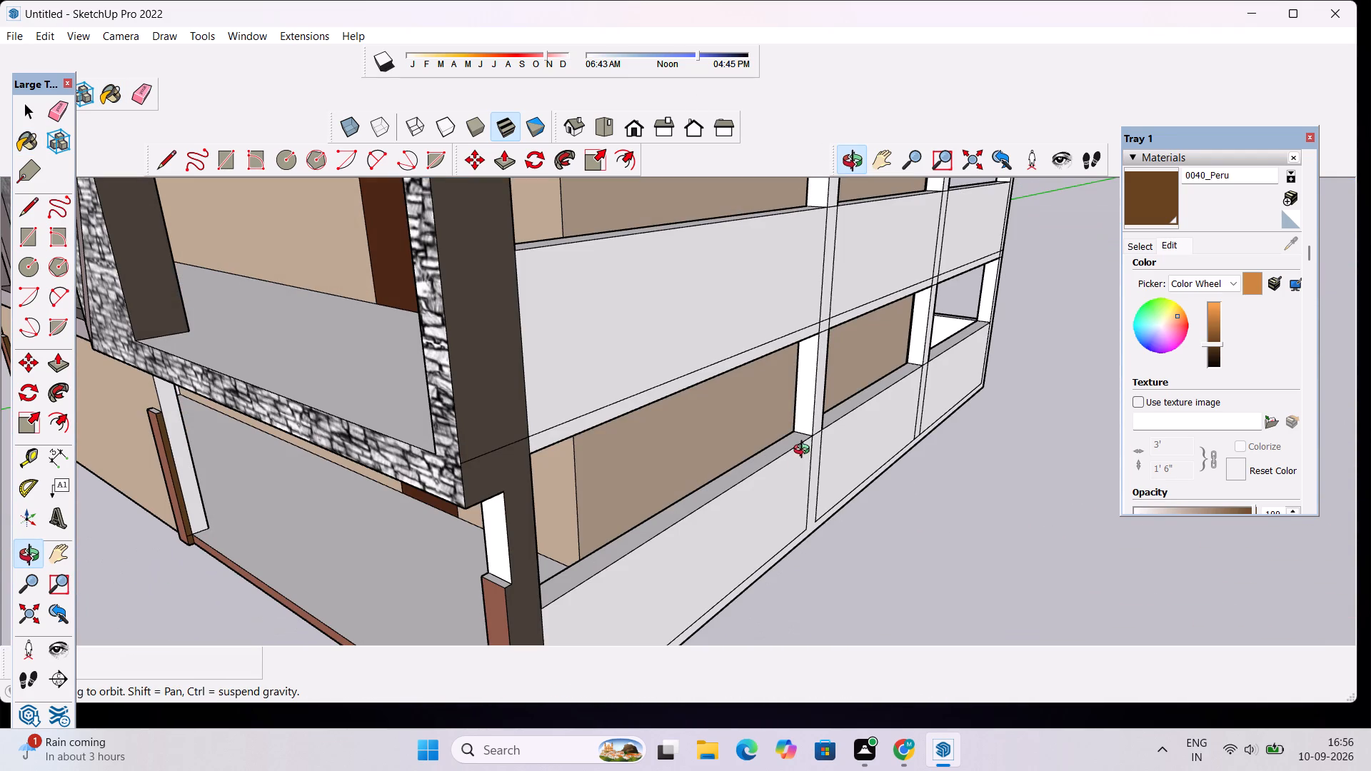
scroll(1063, 288, down, 6)
drag(773, 372, 842, 348)
scroll(849, 338, down, 16)
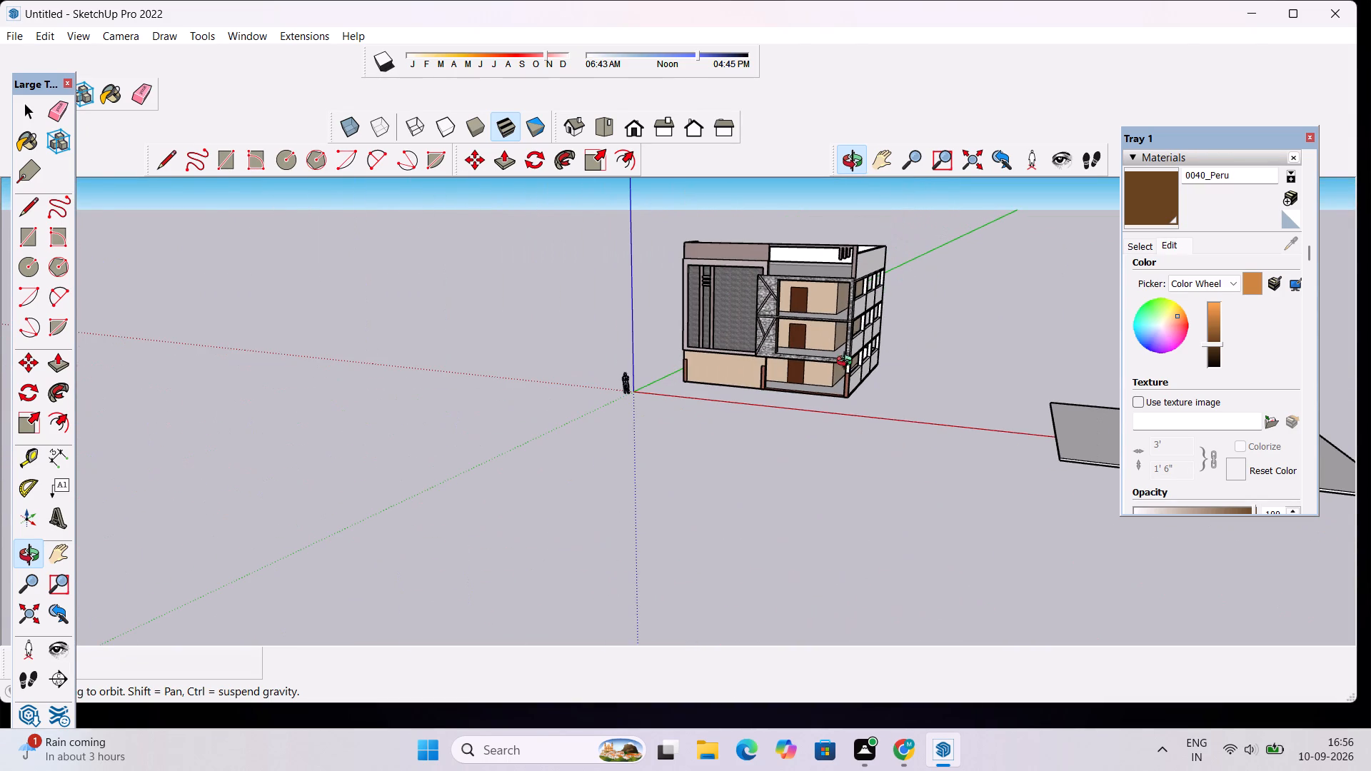
scroll(863, 329, down, 2)
drag(813, 450, 830, 400)
scroll(847, 178, up, 4)
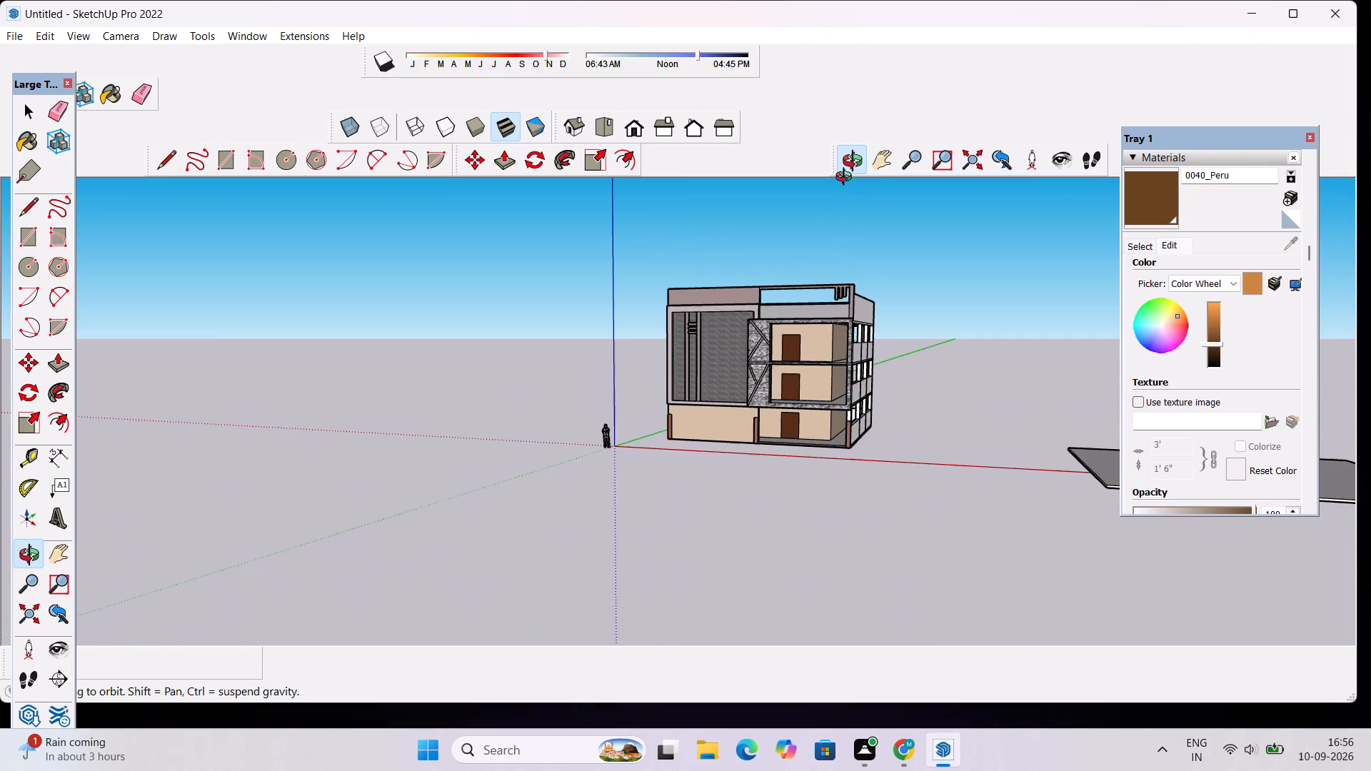
scroll(845, 308, up, 13)
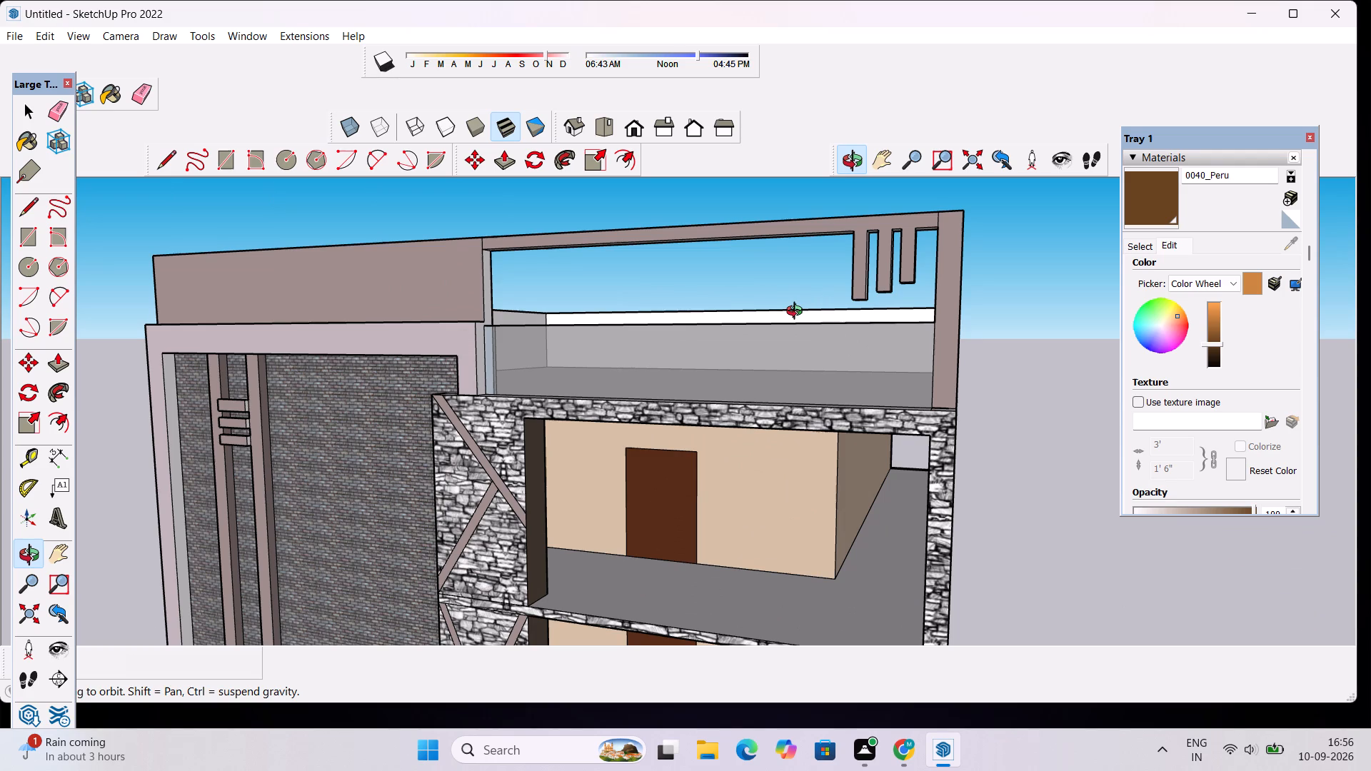
scroll(935, 259, down, 6)
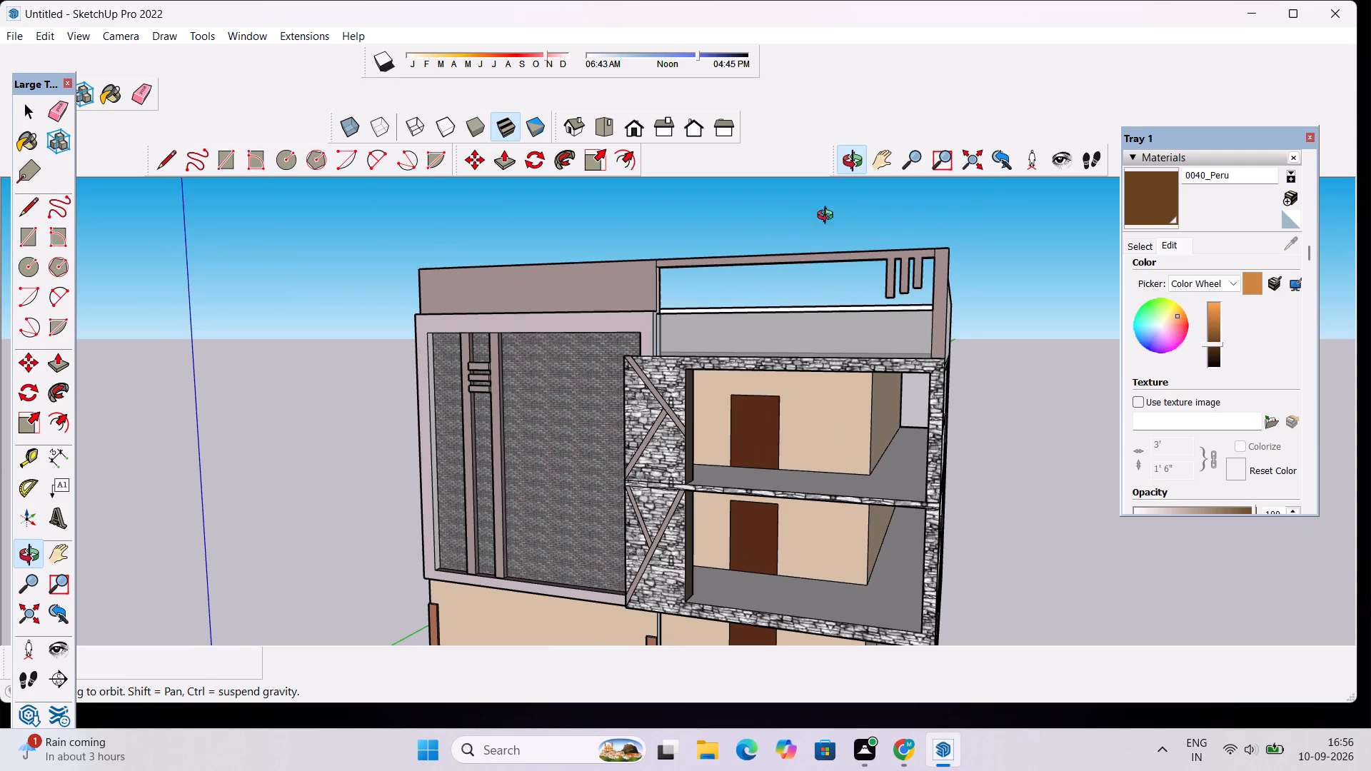
drag(885, 696, 879, 720)
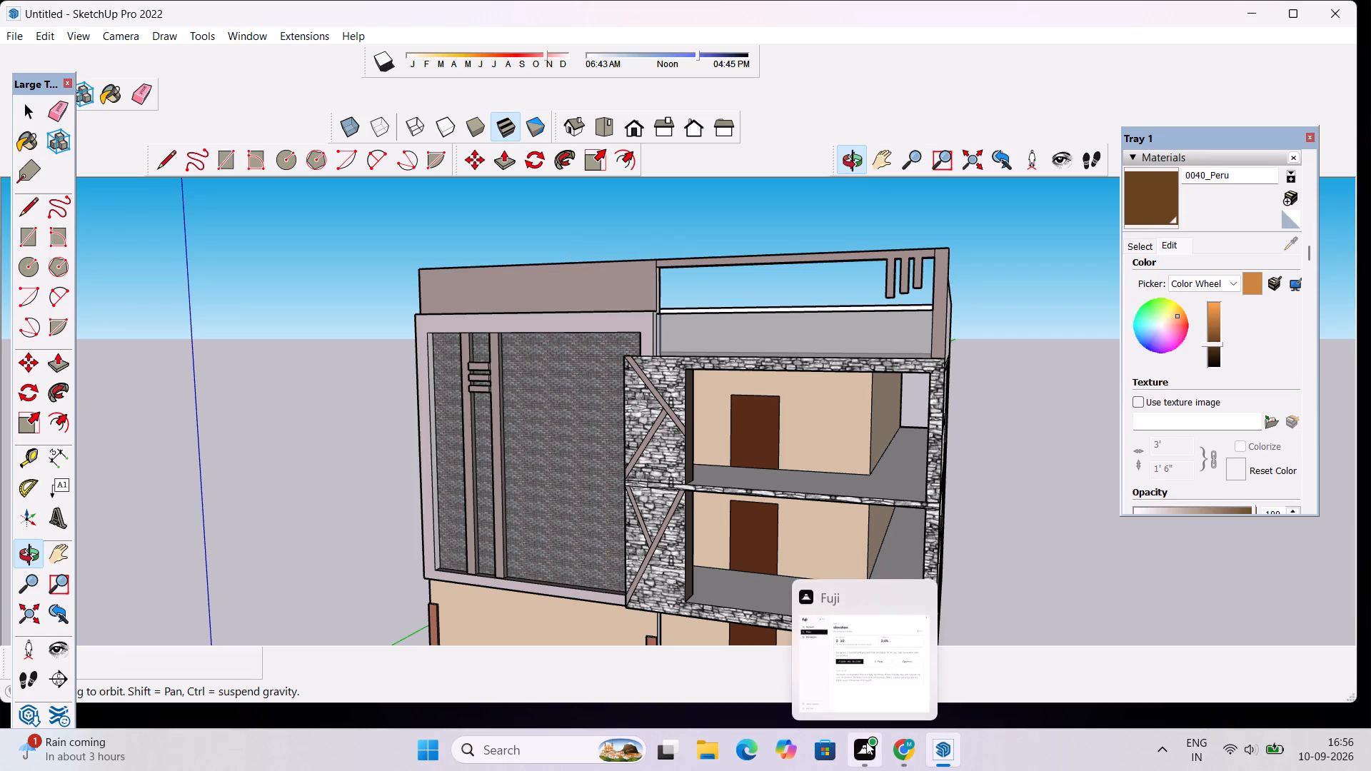
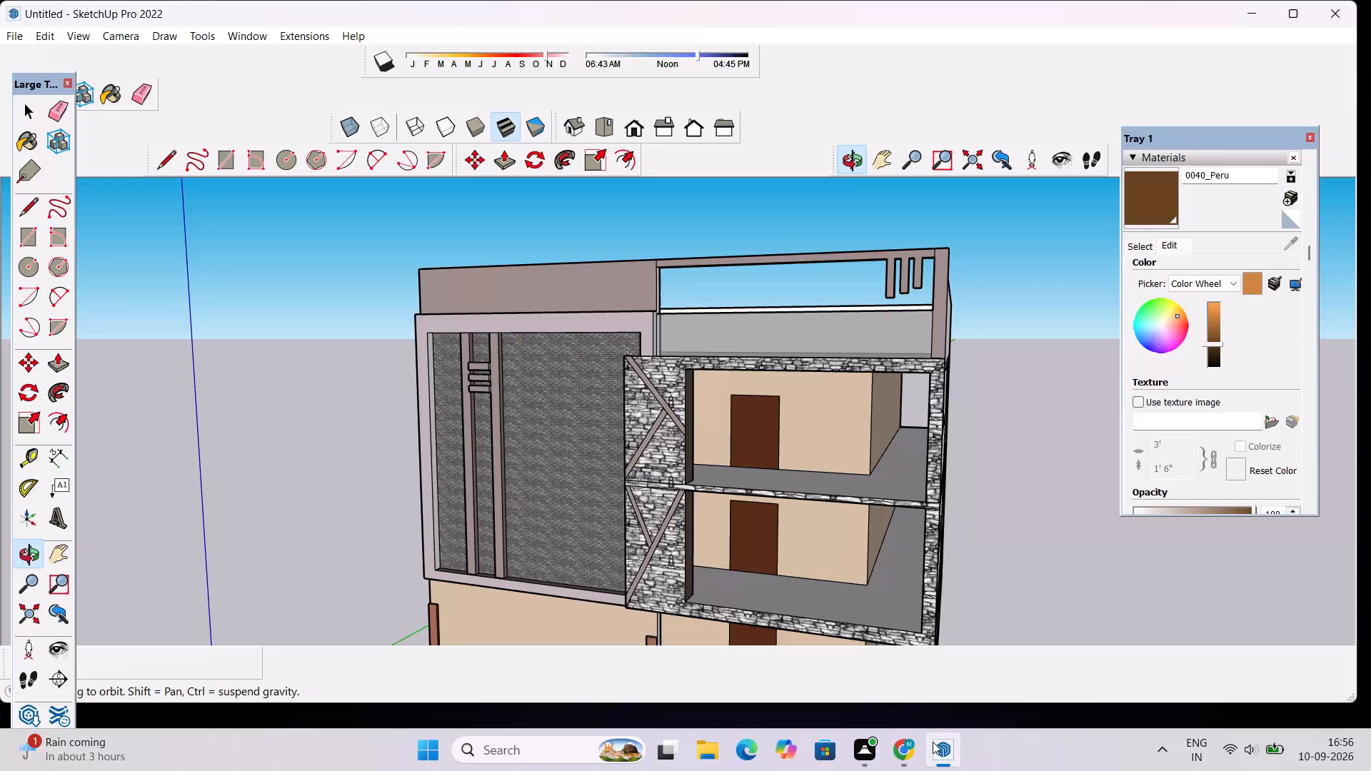
Examine the building's front facade, plain rear walls and open side bays from several angles.
scroll(775, 400, down, 4)
drag(828, 435, 459, 418)
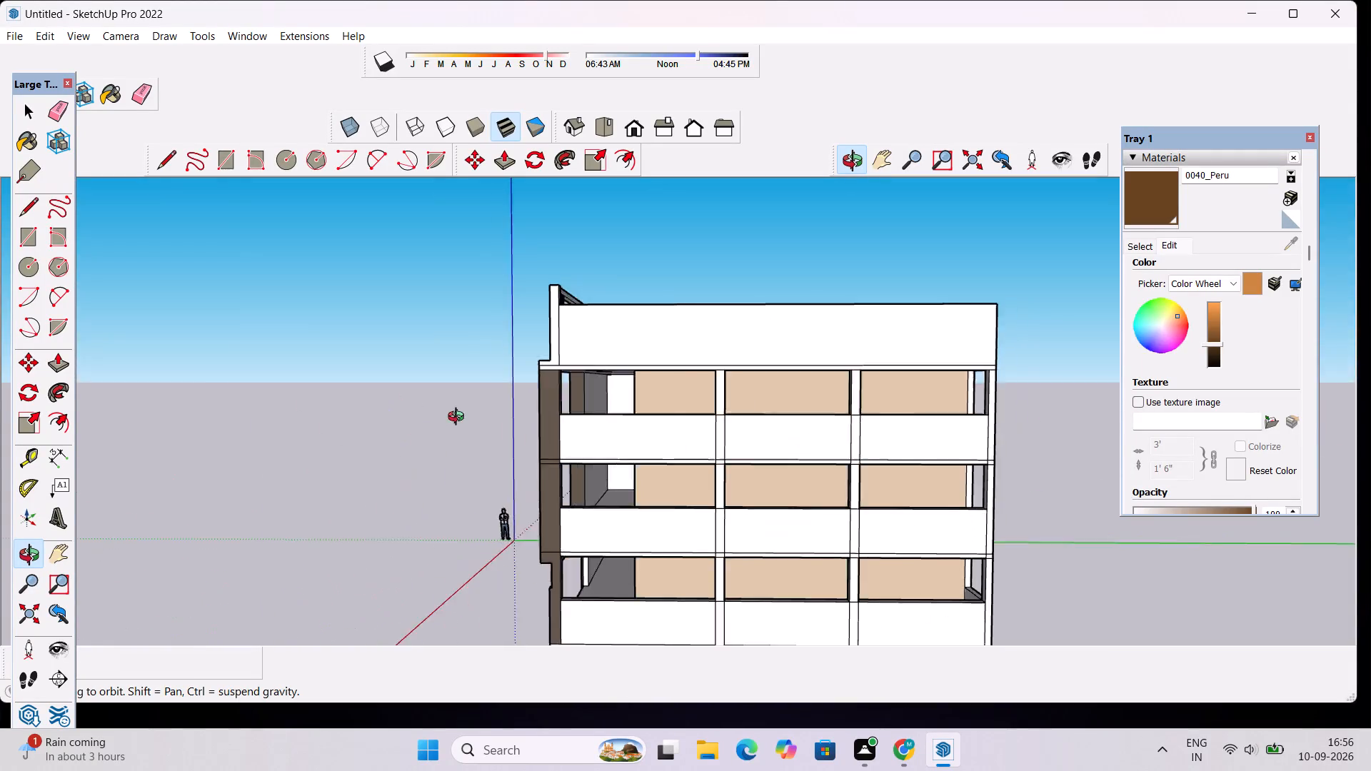
drag(459, 418, 918, 450)
scroll(863, 461, up, 3)
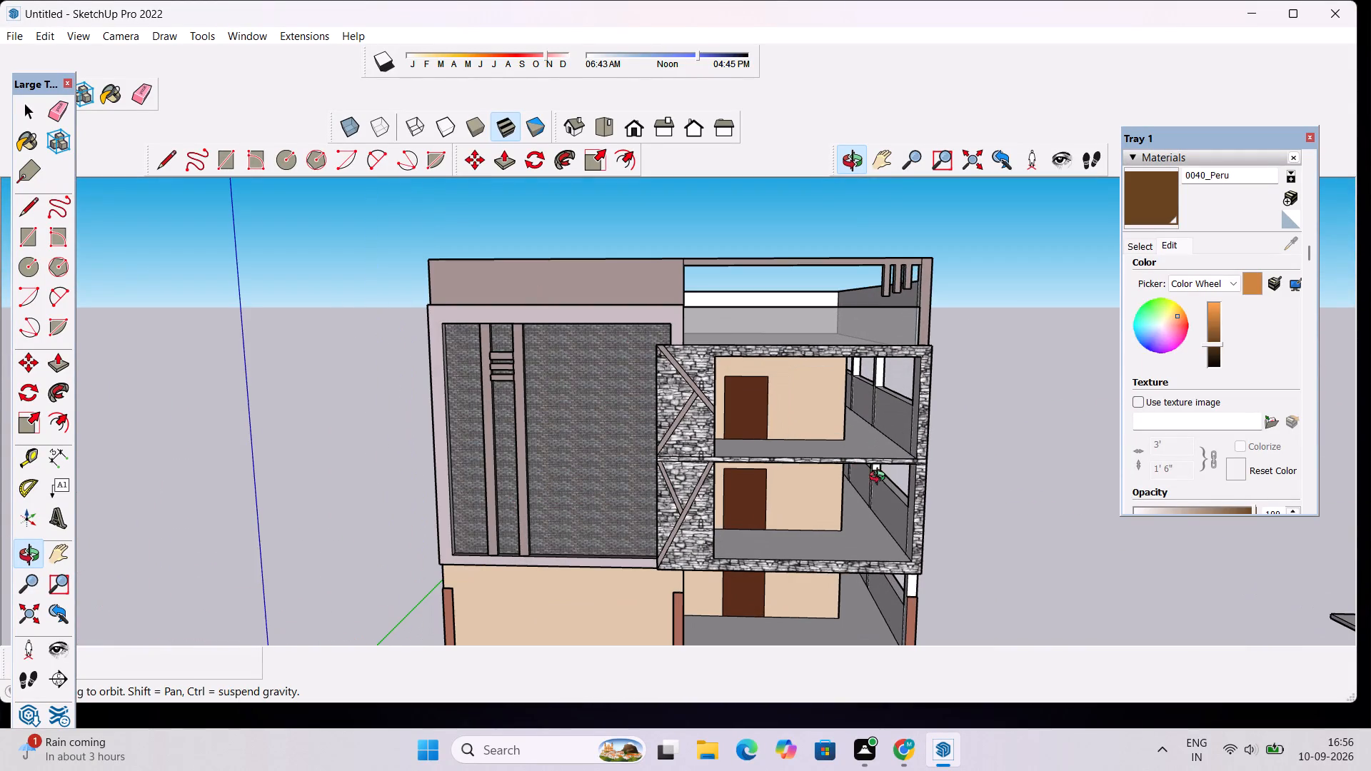
drag(880, 478, 853, 456)
scroll(740, 441, up, 4)
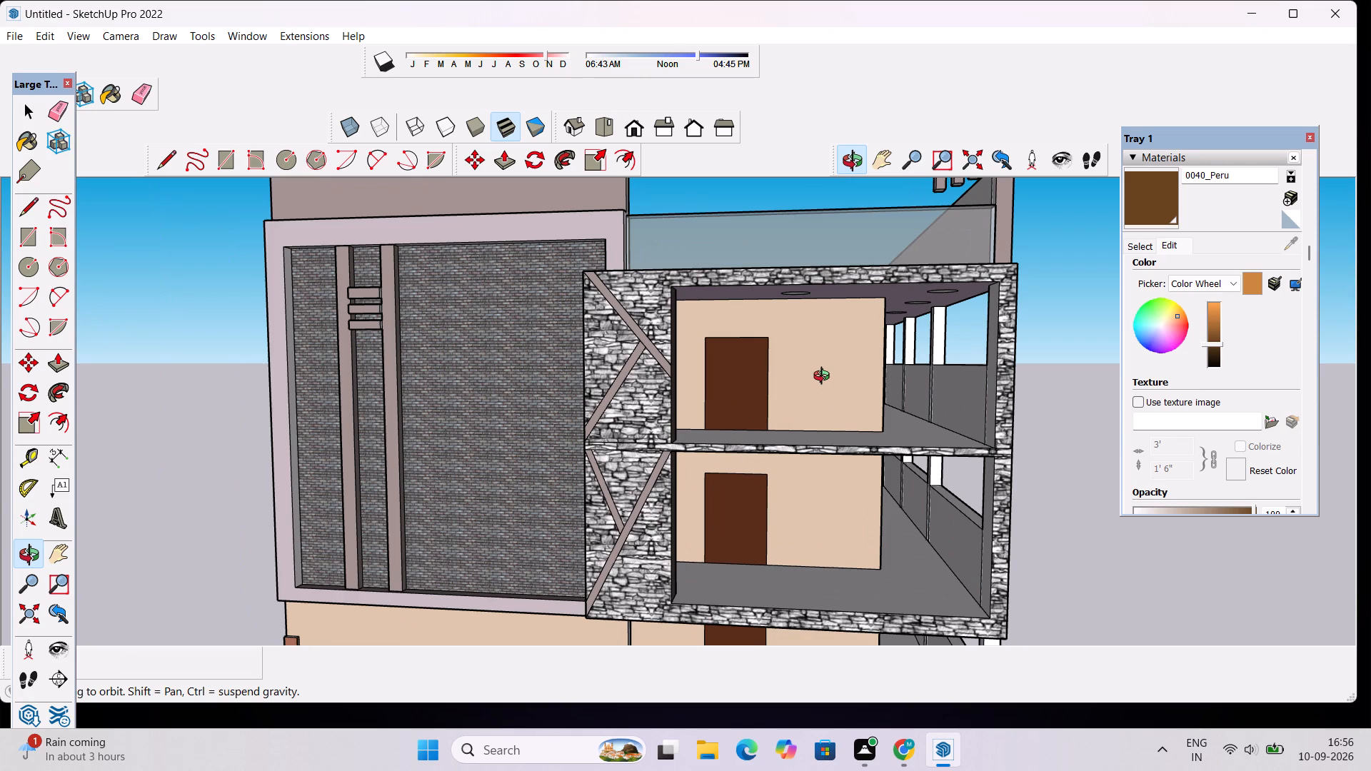
scroll(815, 367, down, 2)
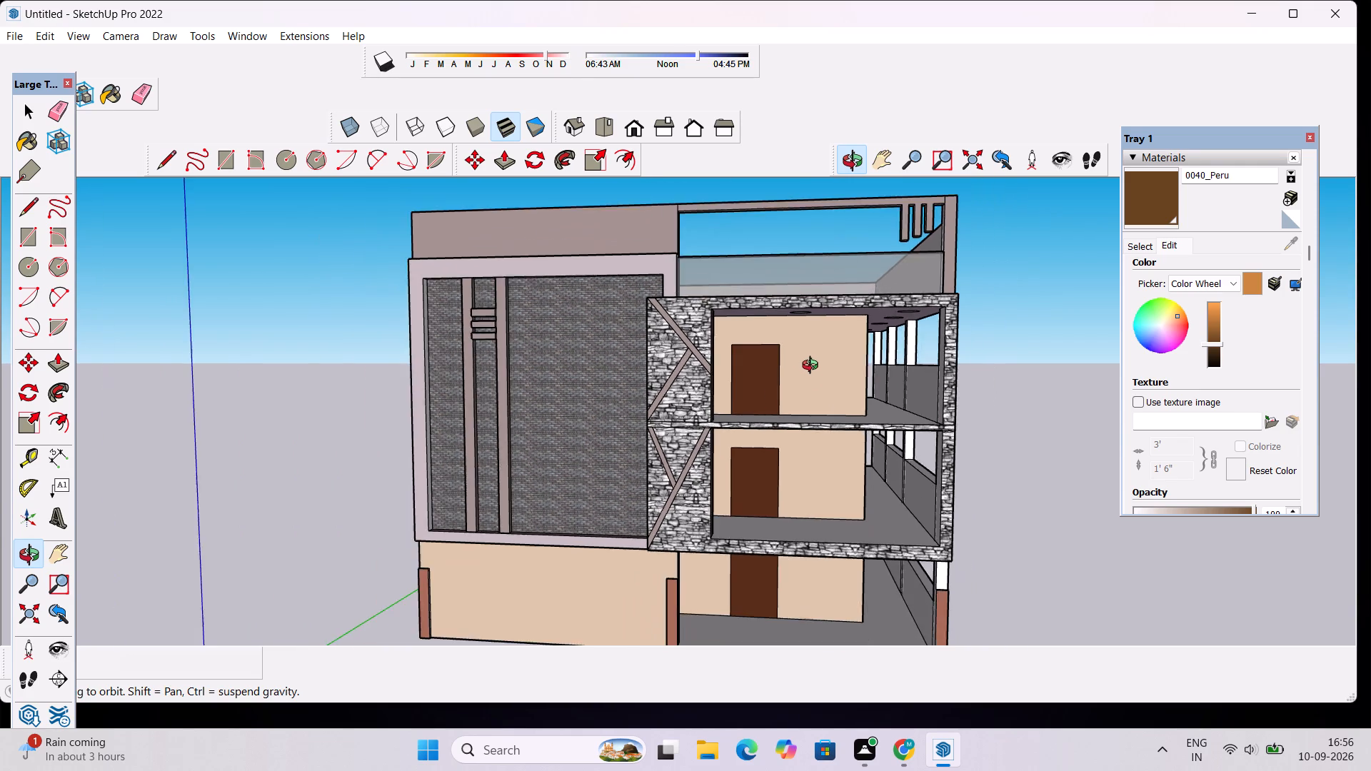
scroll(813, 367, down, 5)
drag(720, 431, 723, 440)
scroll(748, 382, down, 6)
Delete the loose grey rectangular slab lying beside the building, including its leftover edges.
drag(789, 352, 745, 423)
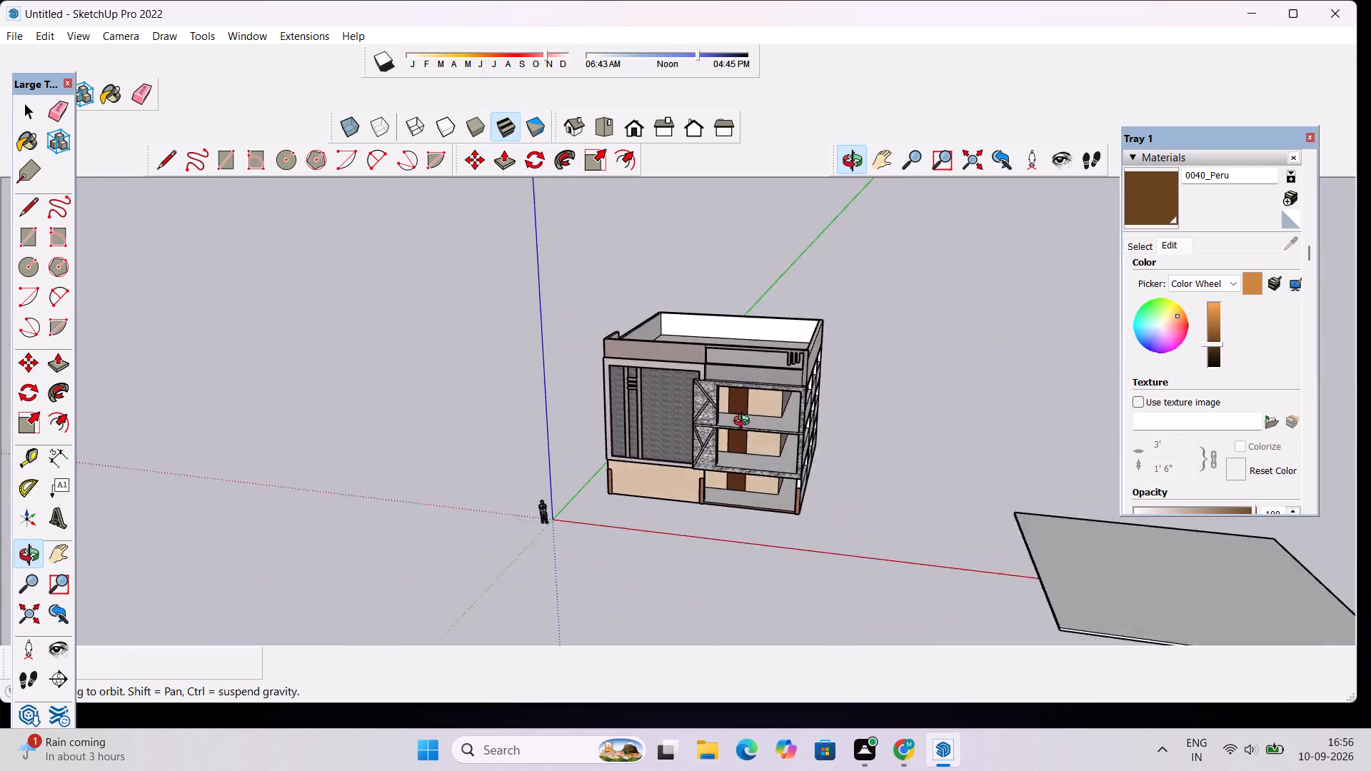
drag(745, 423, 850, 418)
scroll(866, 405, down, 10)
key(space)
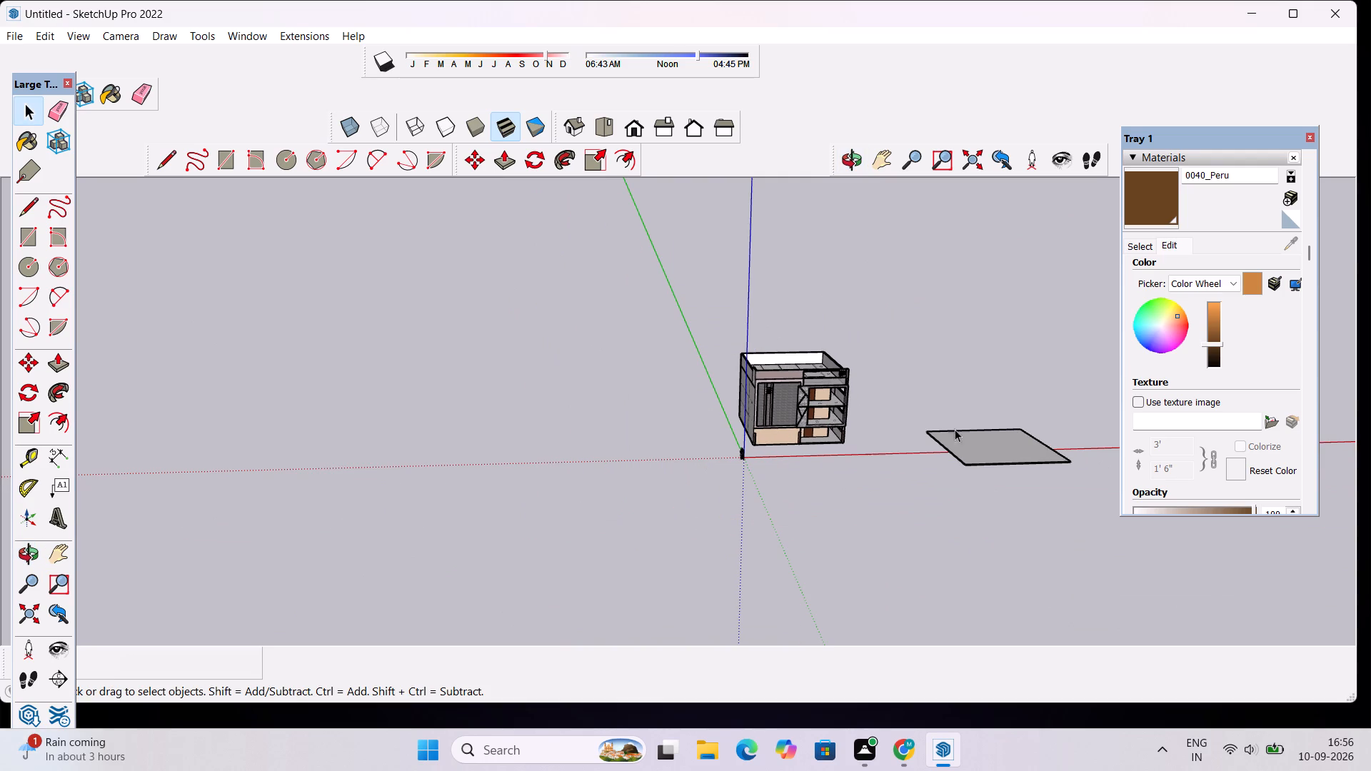
click(978, 445)
key(Delete)
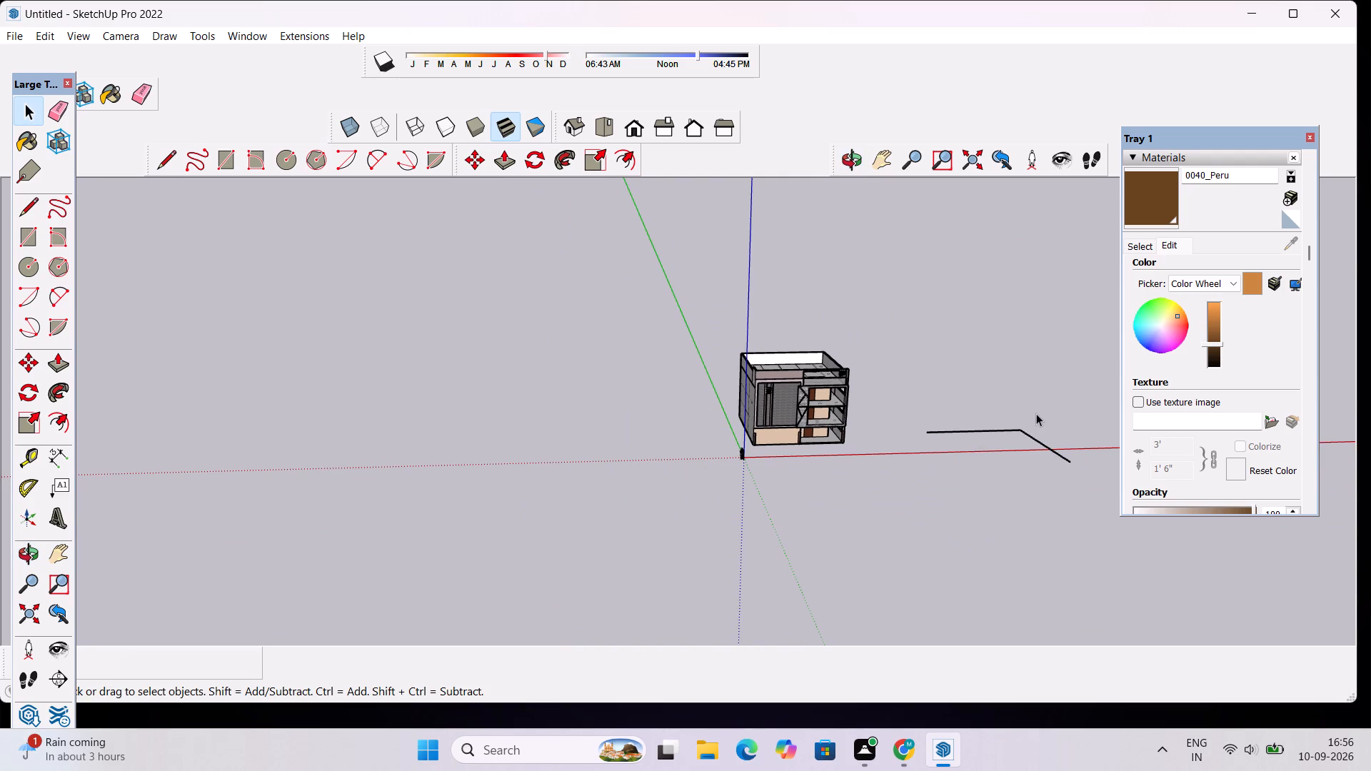
drag(1055, 406, 999, 463)
key(Delete)
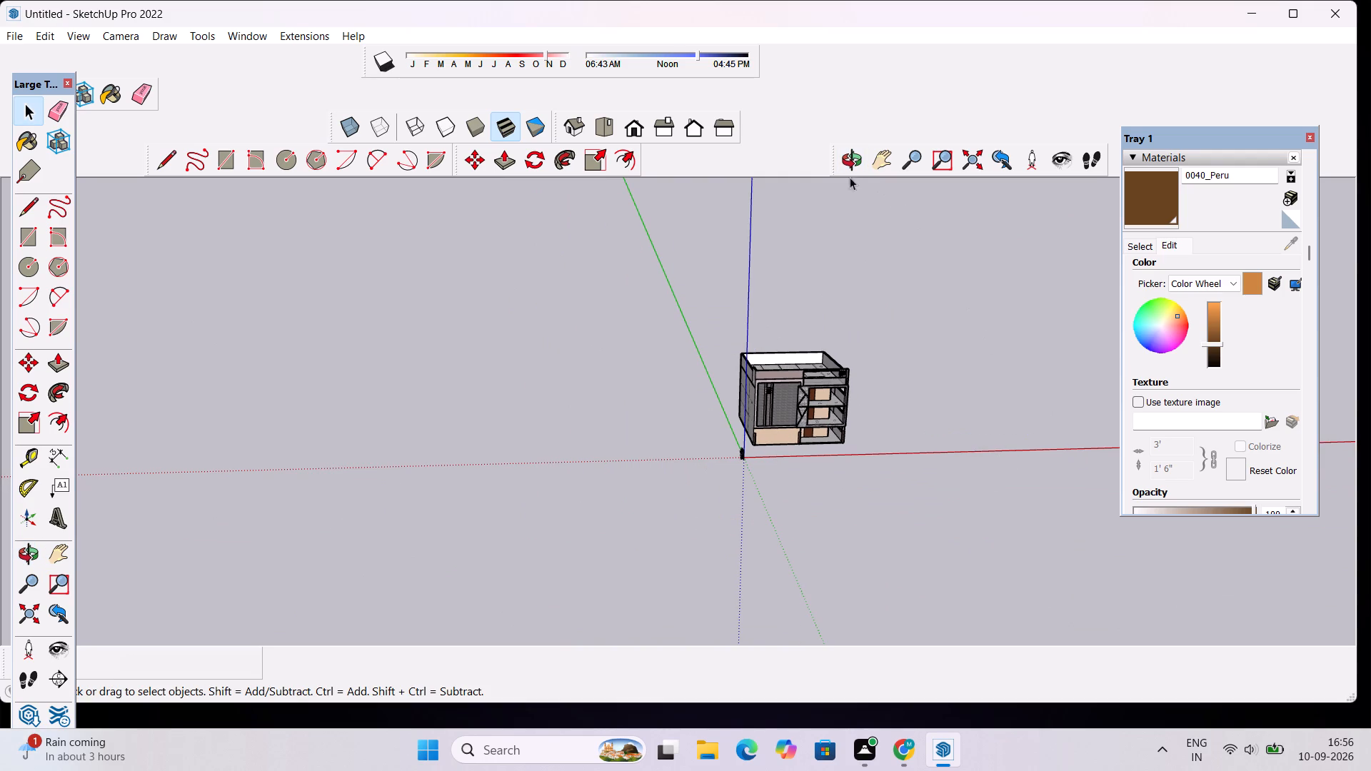
Examine the front facade from the front, underside and corner, checking the brick panel's frame for unpainted faces.
click(848, 163)
drag(867, 445, 750, 420)
scroll(776, 420, up, 4)
drag(801, 409, 823, 399)
scroll(856, 455, up, 10)
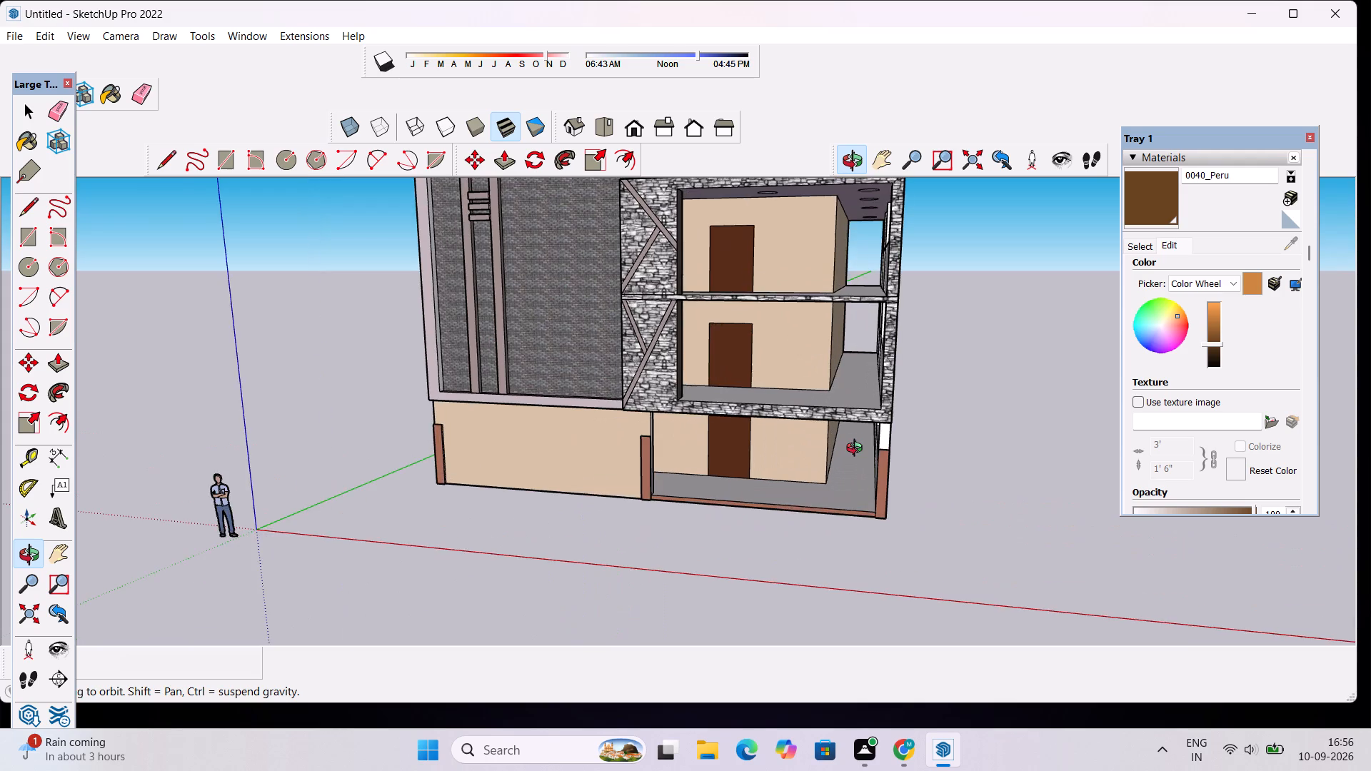
drag(773, 485, 860, 486)
scroll(787, 455, down, 5)
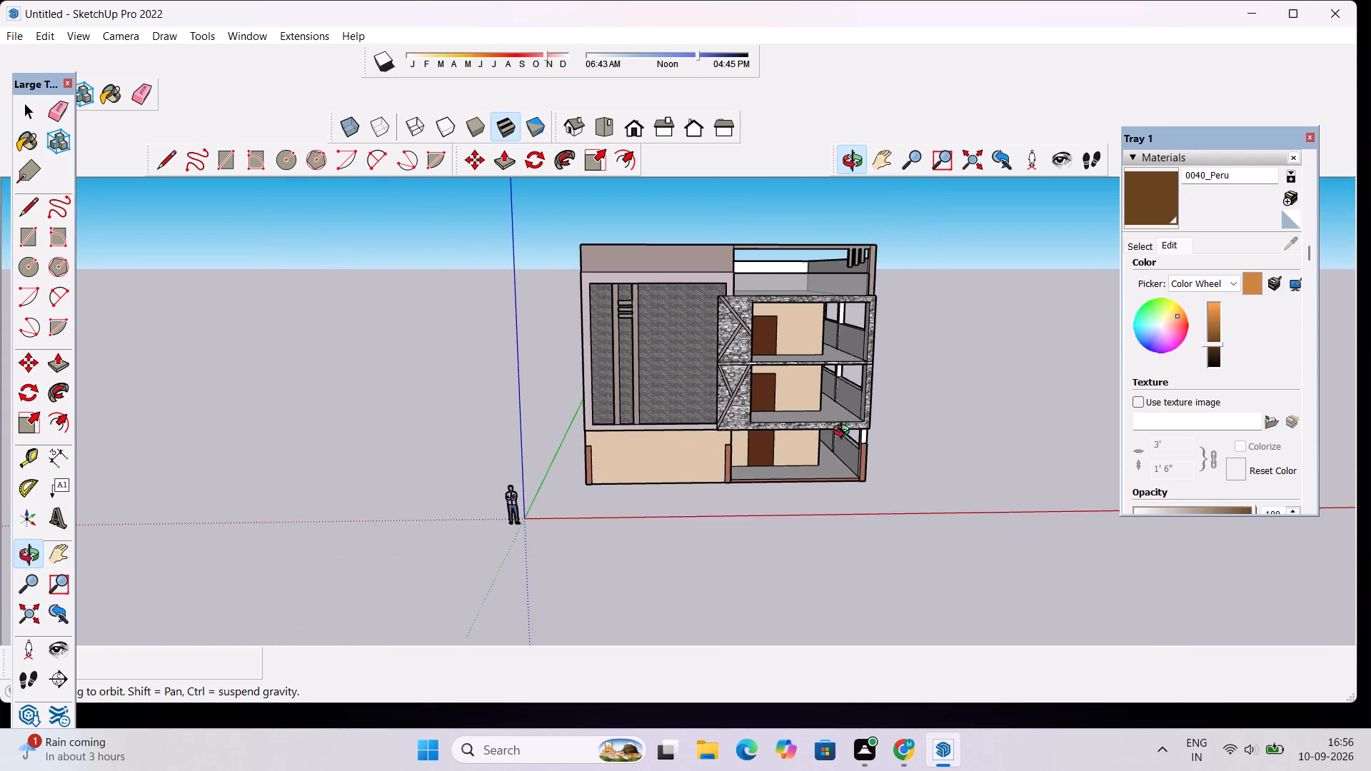
drag(845, 433, 753, 460)
scroll(724, 440, up, 10)
drag(753, 472, 867, 270)
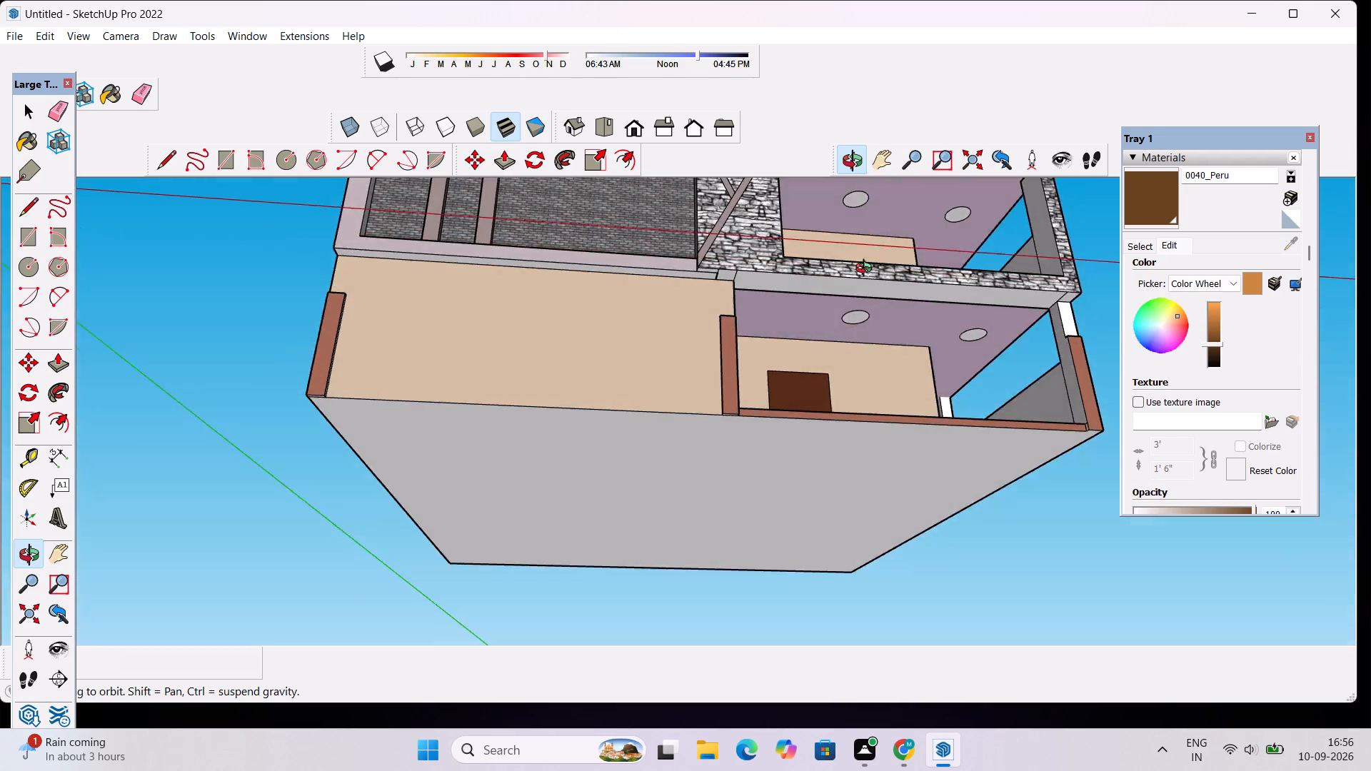
drag(867, 270, 669, 433)
scroll(765, 345, down, 9)
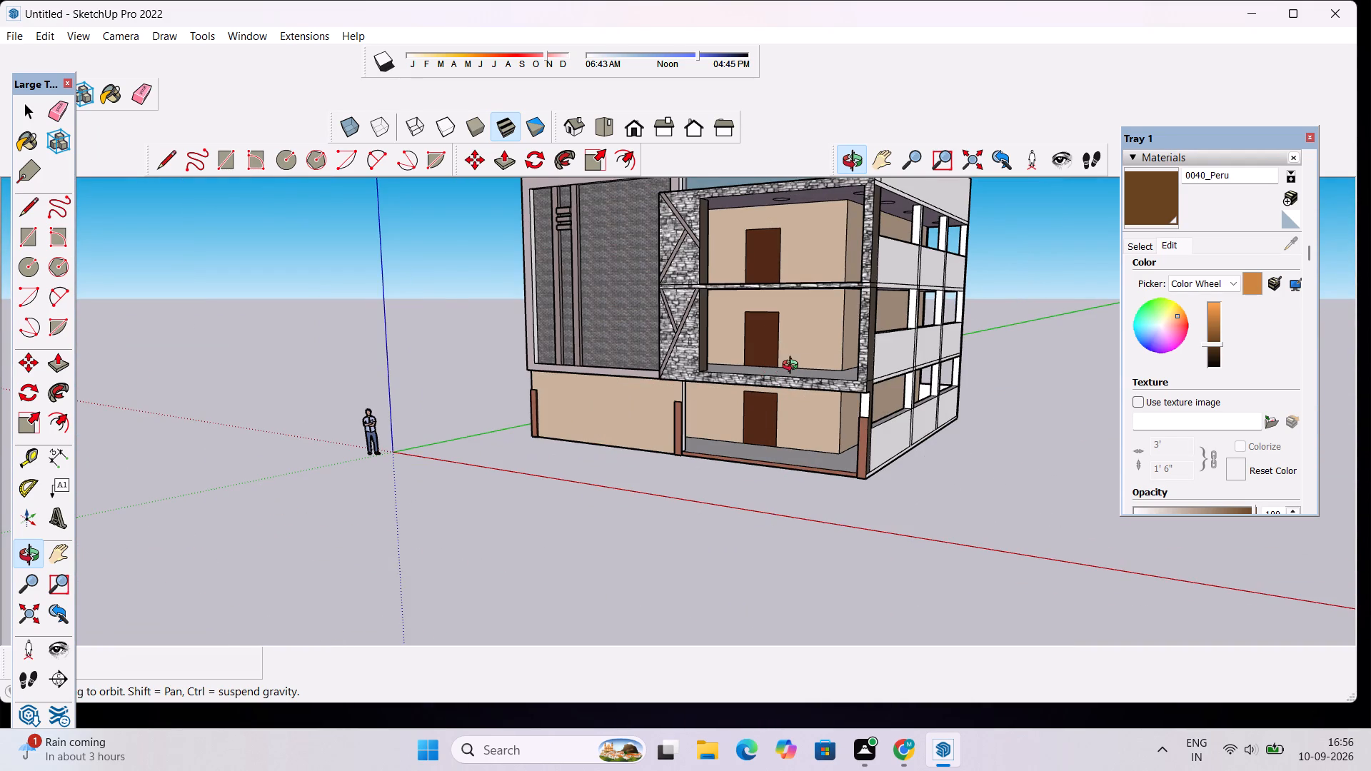
drag(651, 343, 677, 385)
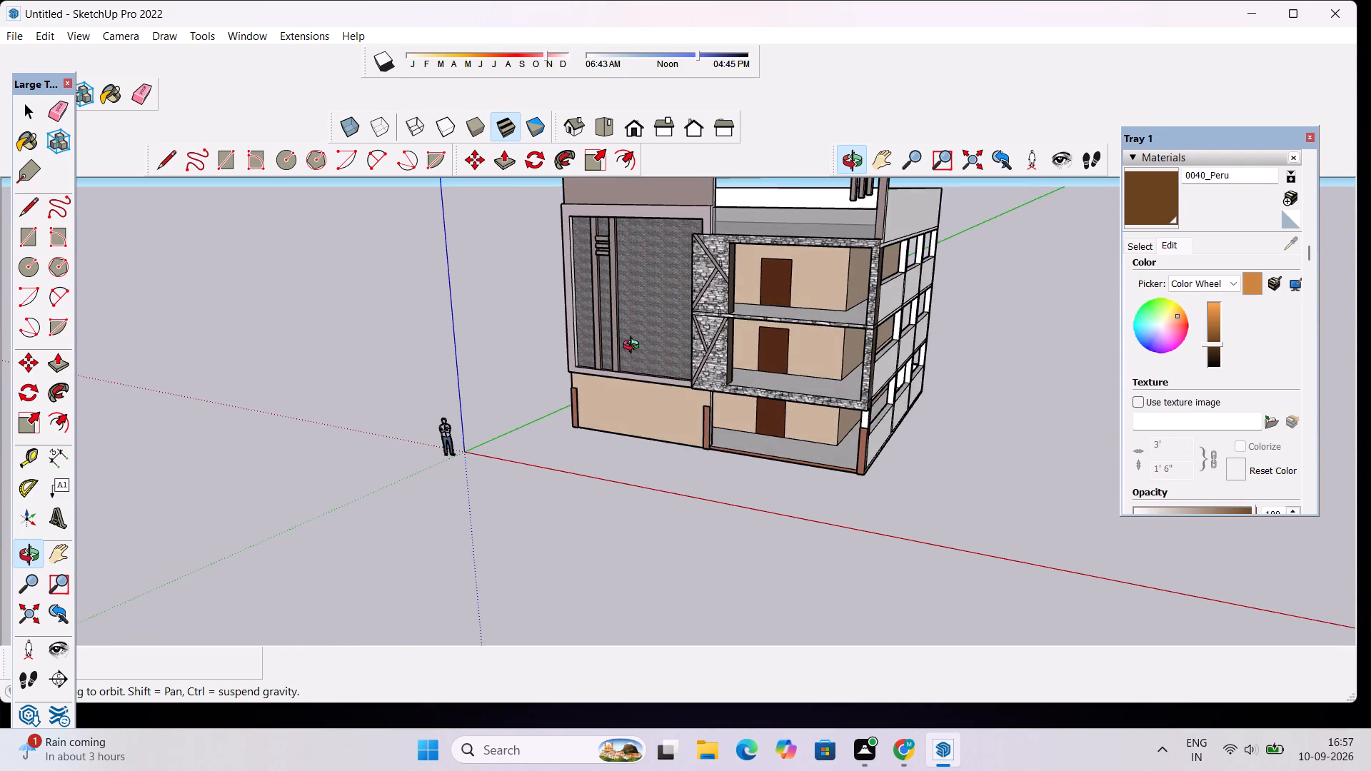
scroll(606, 330, up, 6)
drag(699, 353, 558, 390)
scroll(546, 338, up, 5)
scroll(783, 258, down, 3)
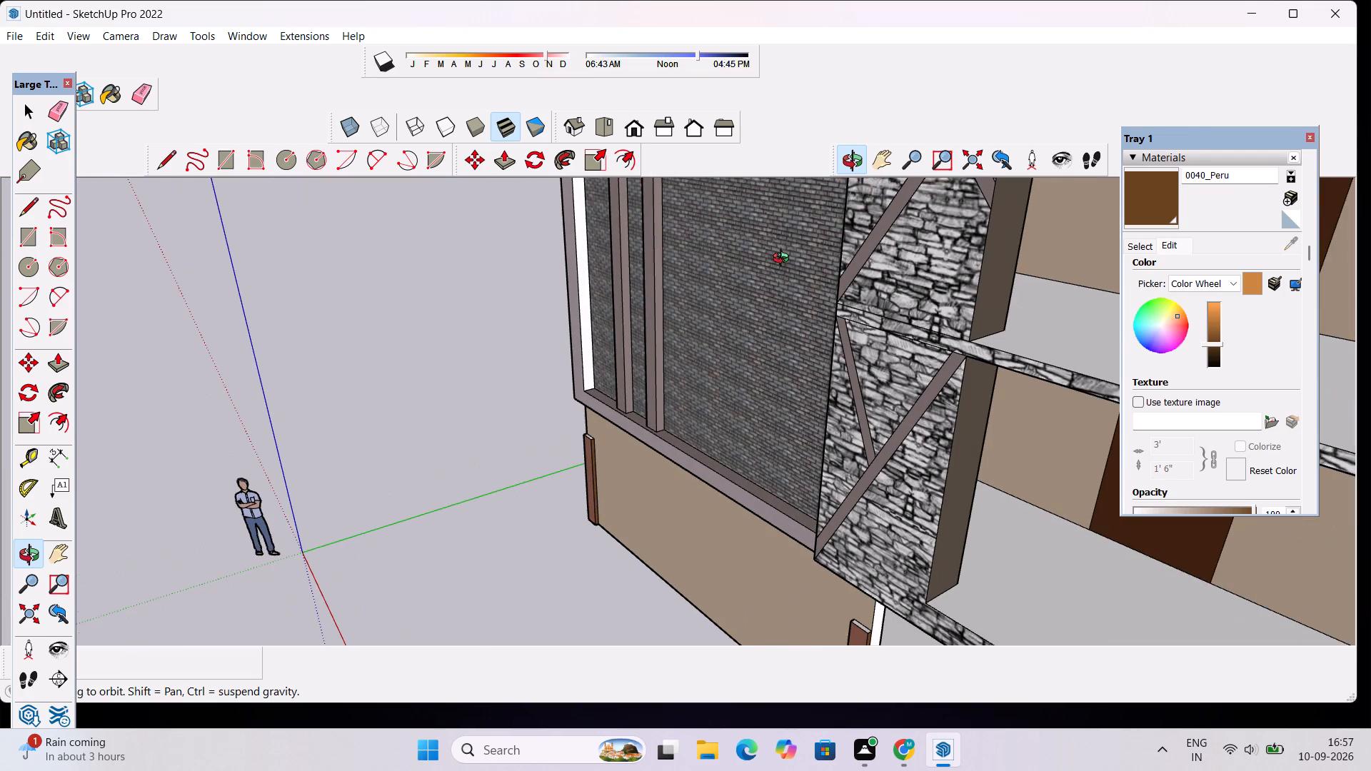
Browse the Colors-Named swatches and the list of material collections for a colour for the unpainted frame faces.
click(1148, 251)
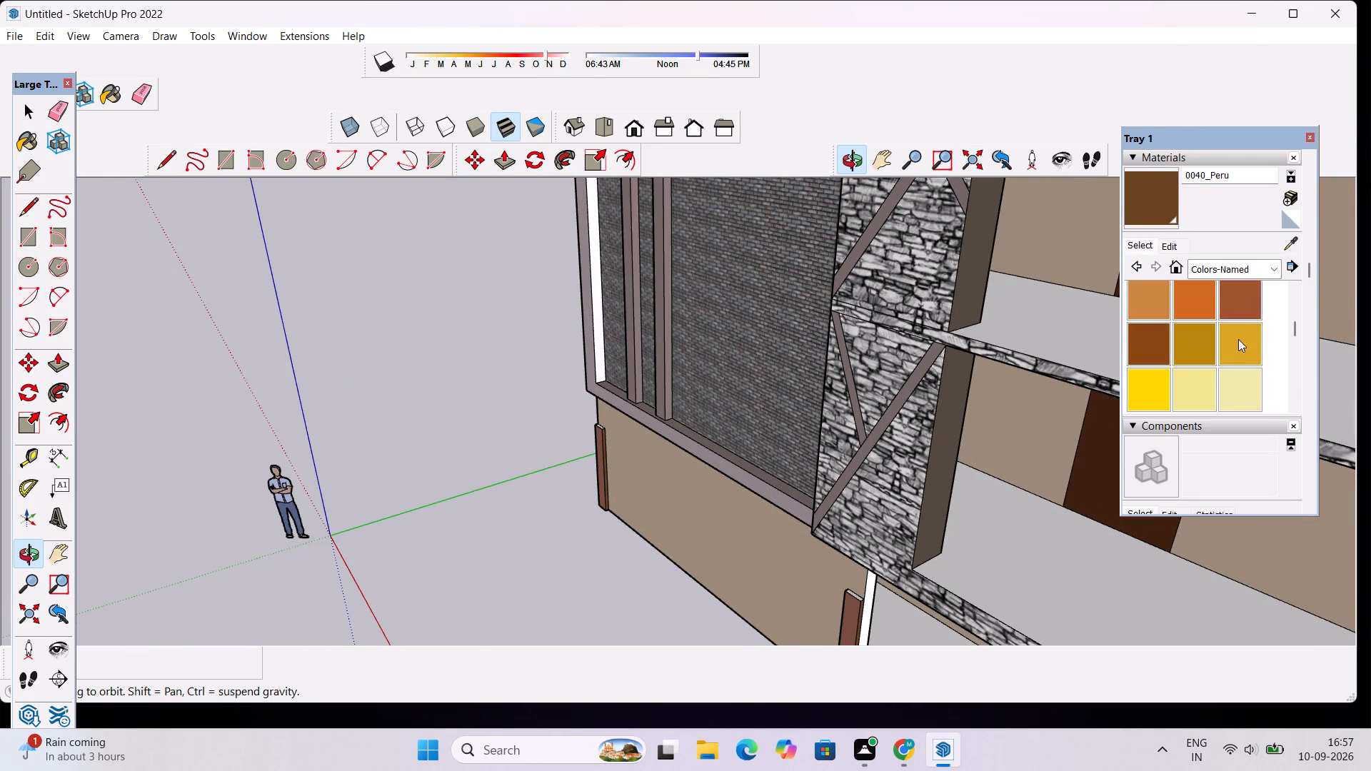
scroll(1238, 343, down, 2)
scroll(902, 332, down, 18)
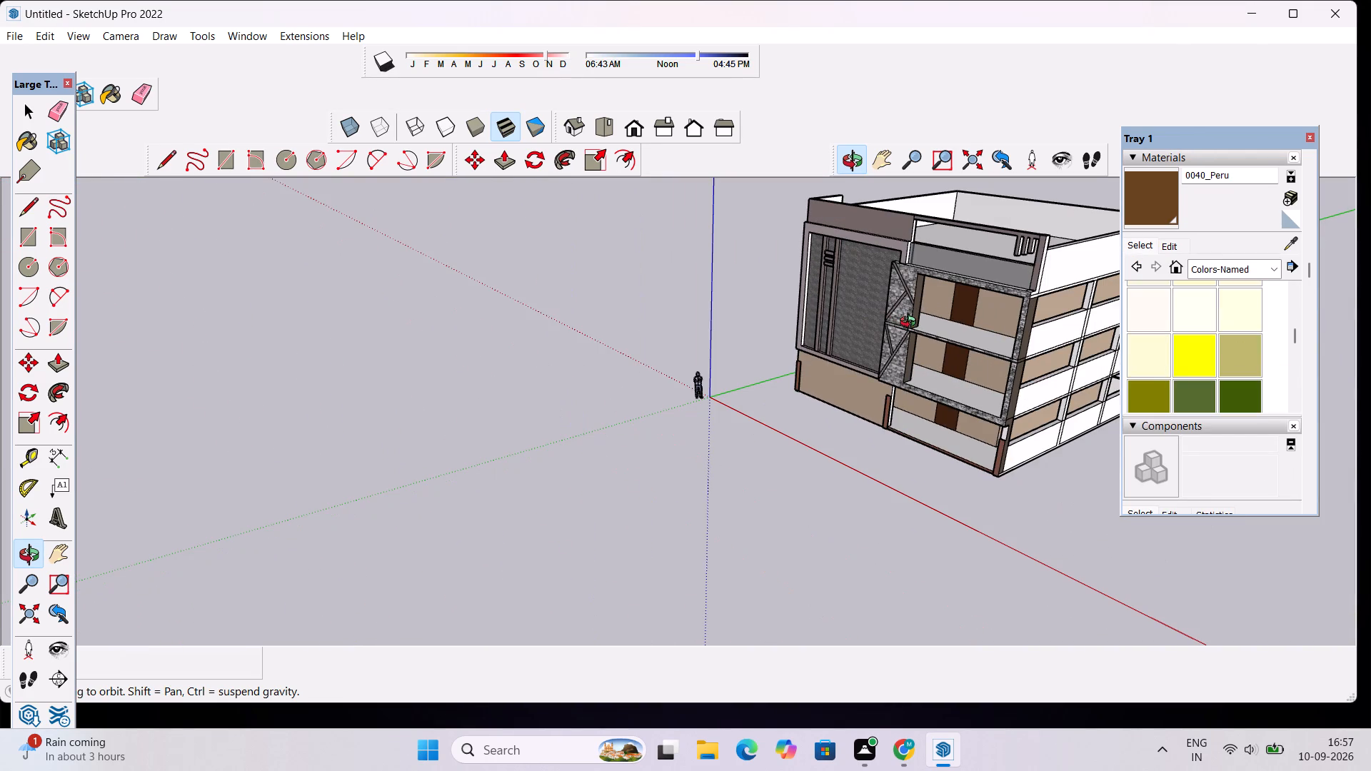
scroll(943, 438, up, 5)
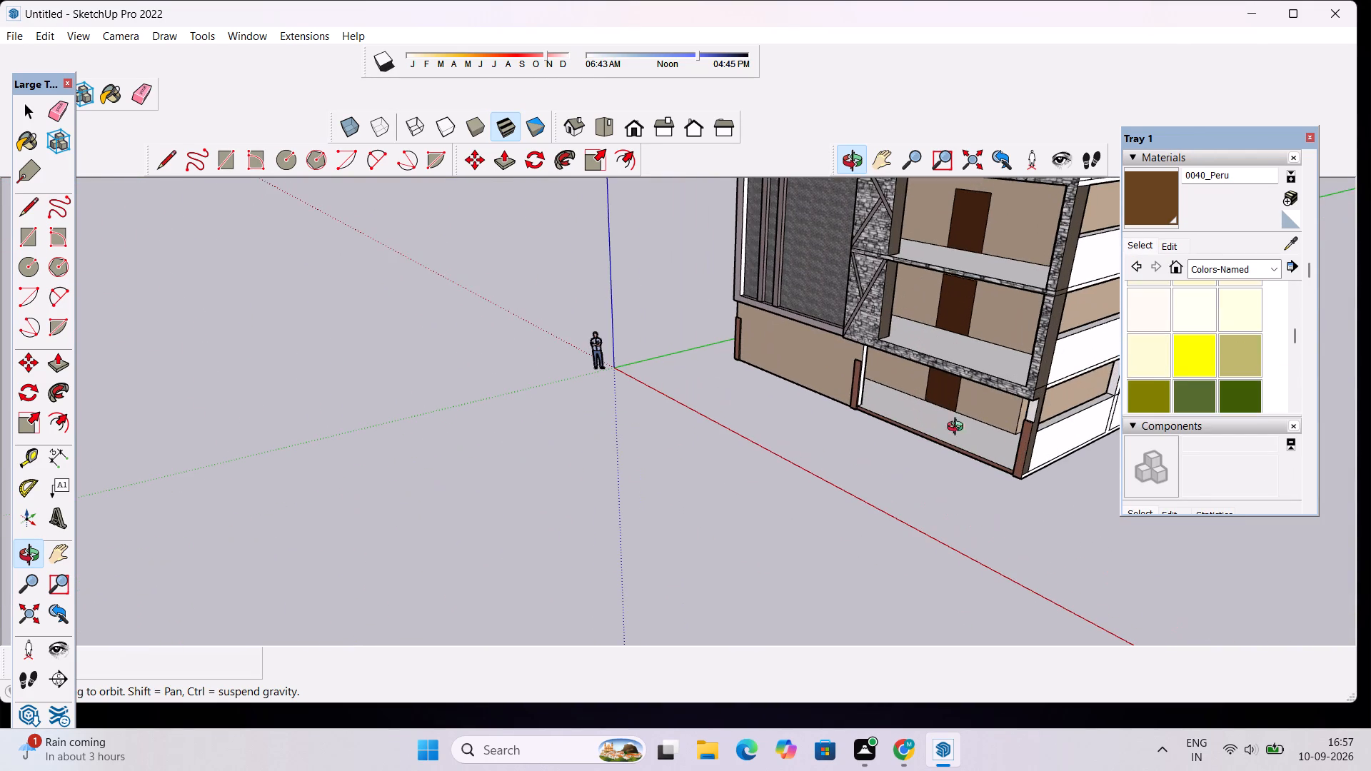
scroll(1170, 373, down, 5)
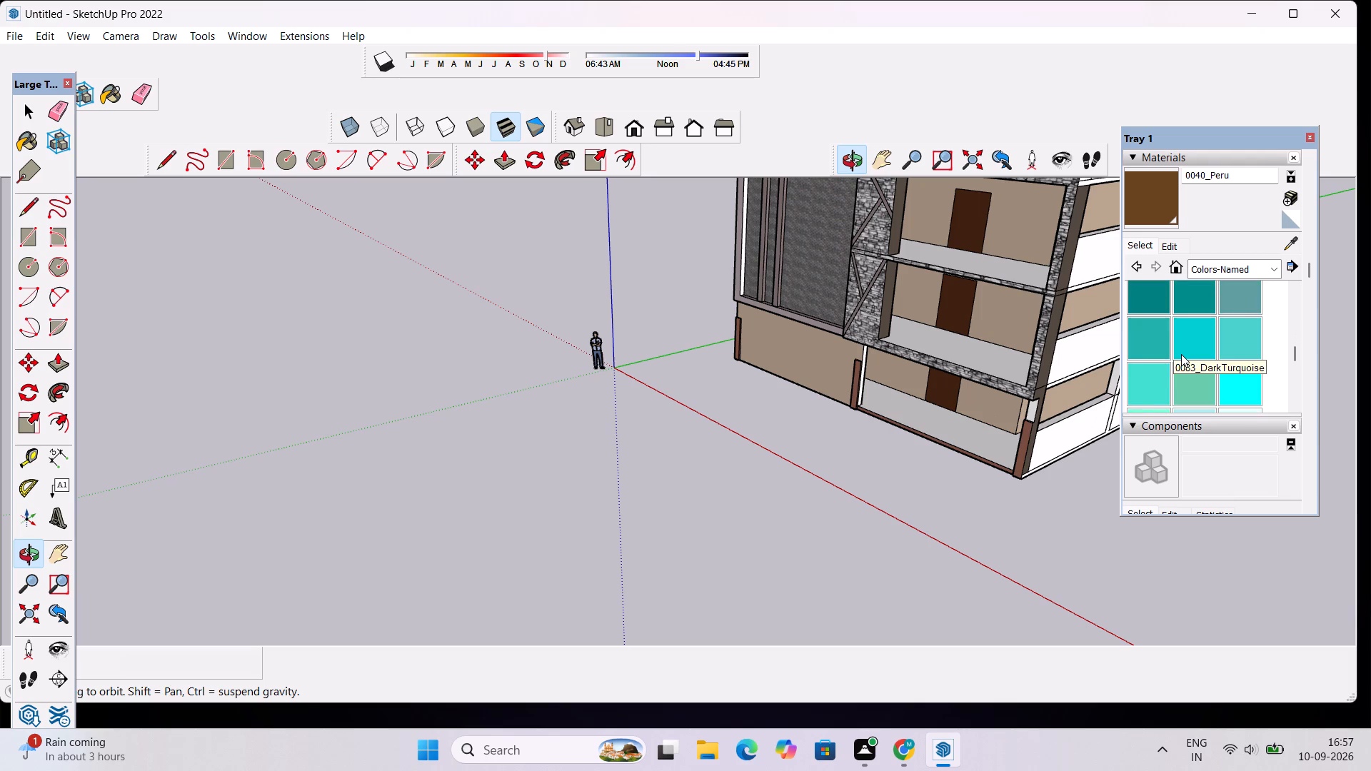
scroll(1181, 354, down, 4)
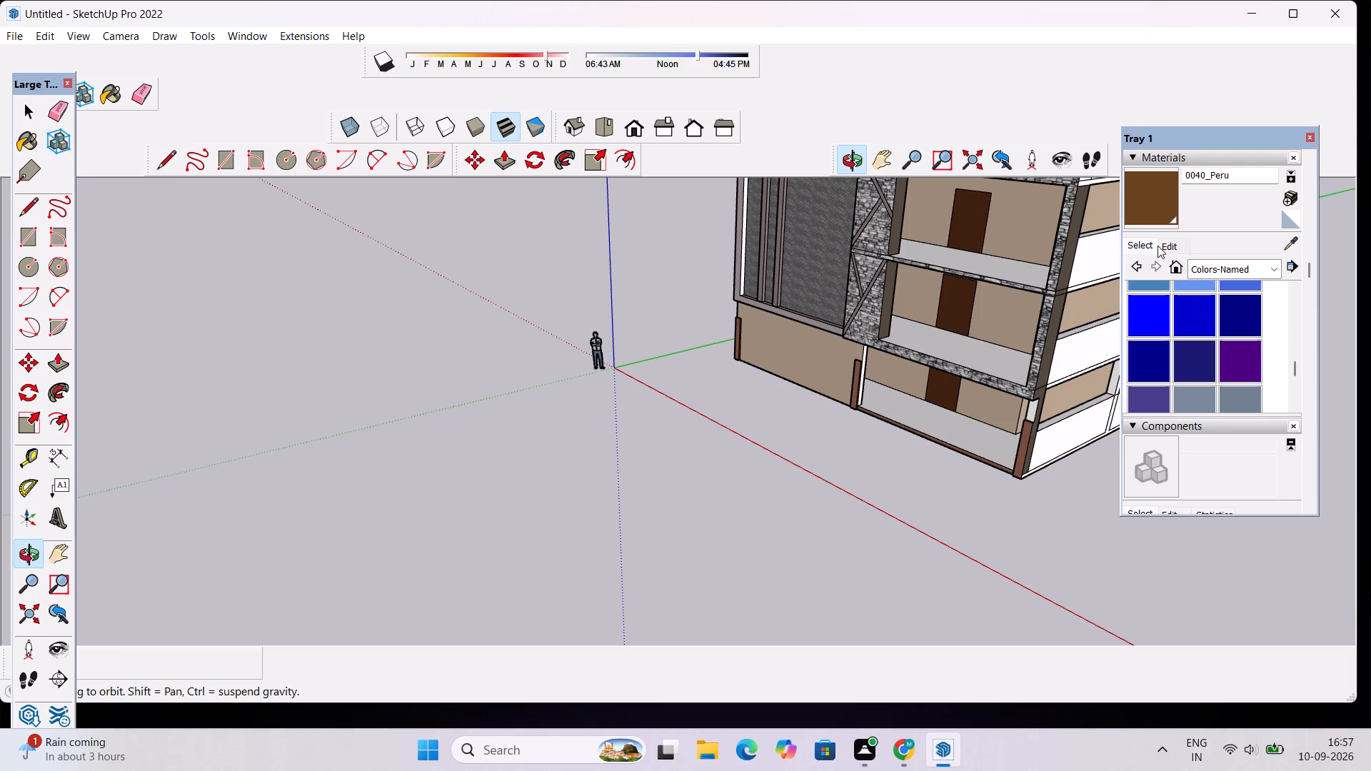
click(1139, 157)
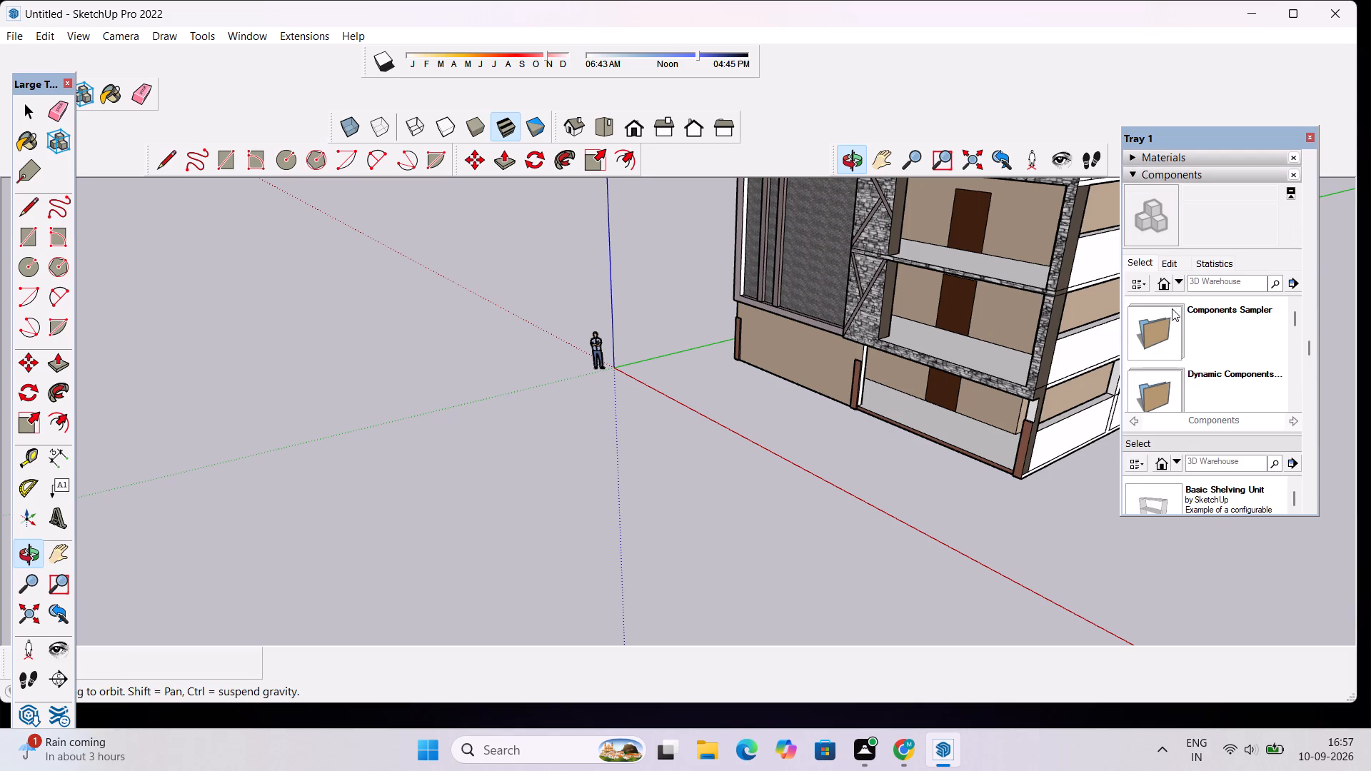
scroll(1176, 331, up, 5)
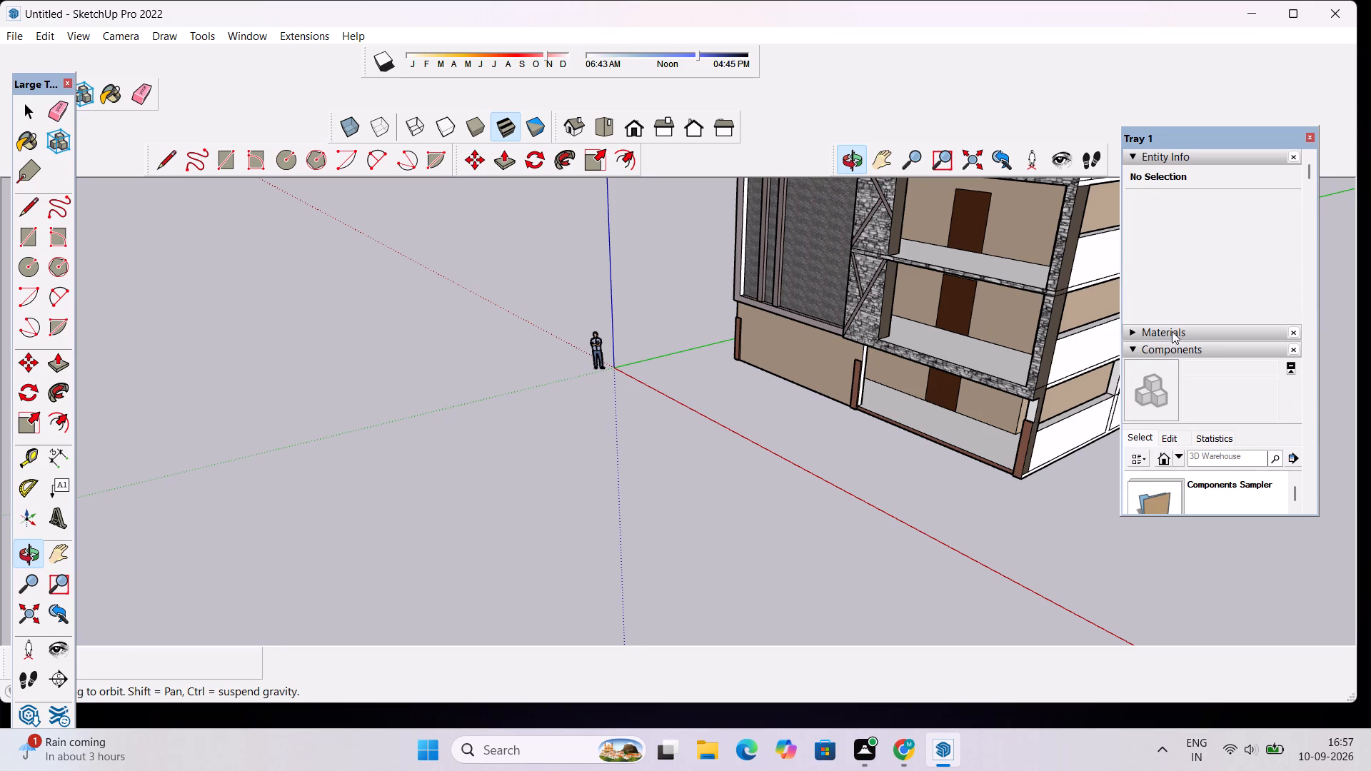
click(1172, 332)
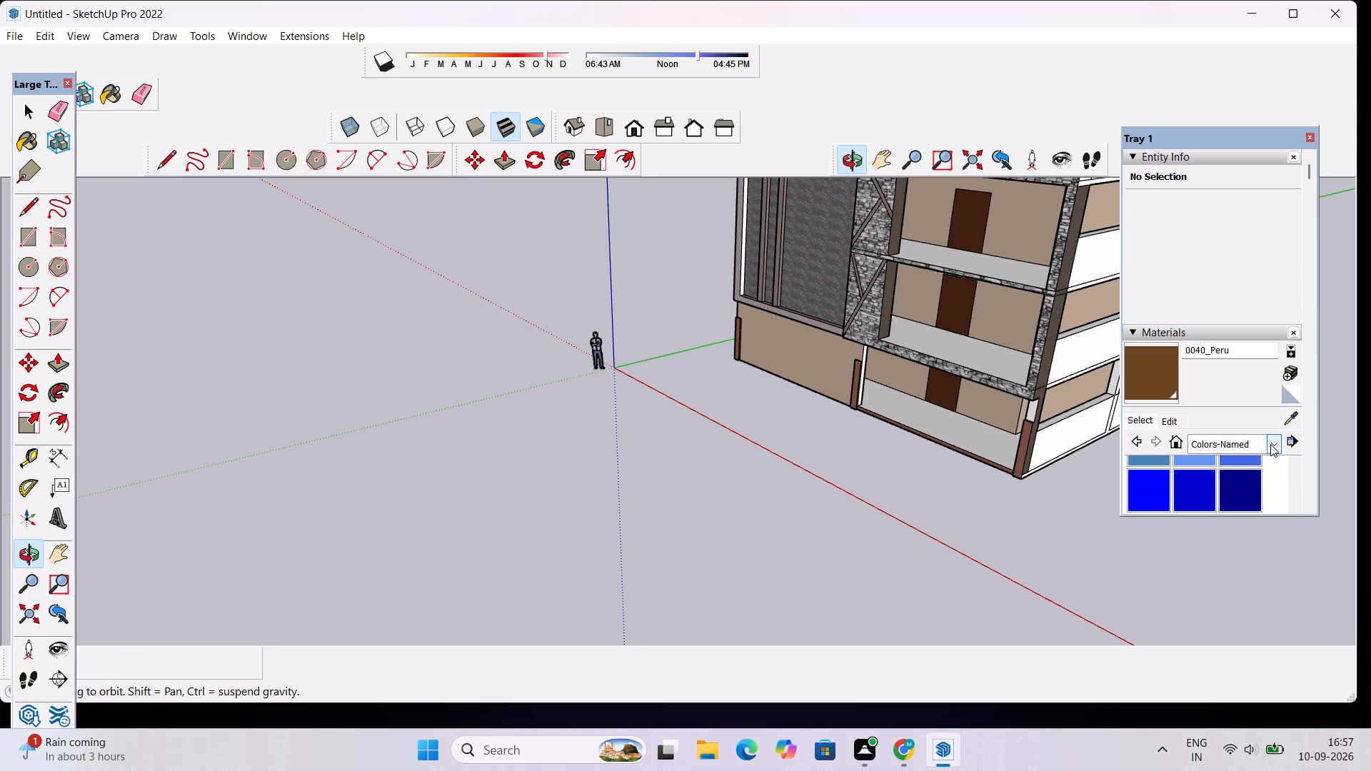
click(1270, 444)
scroll(1252, 497, down, 5)
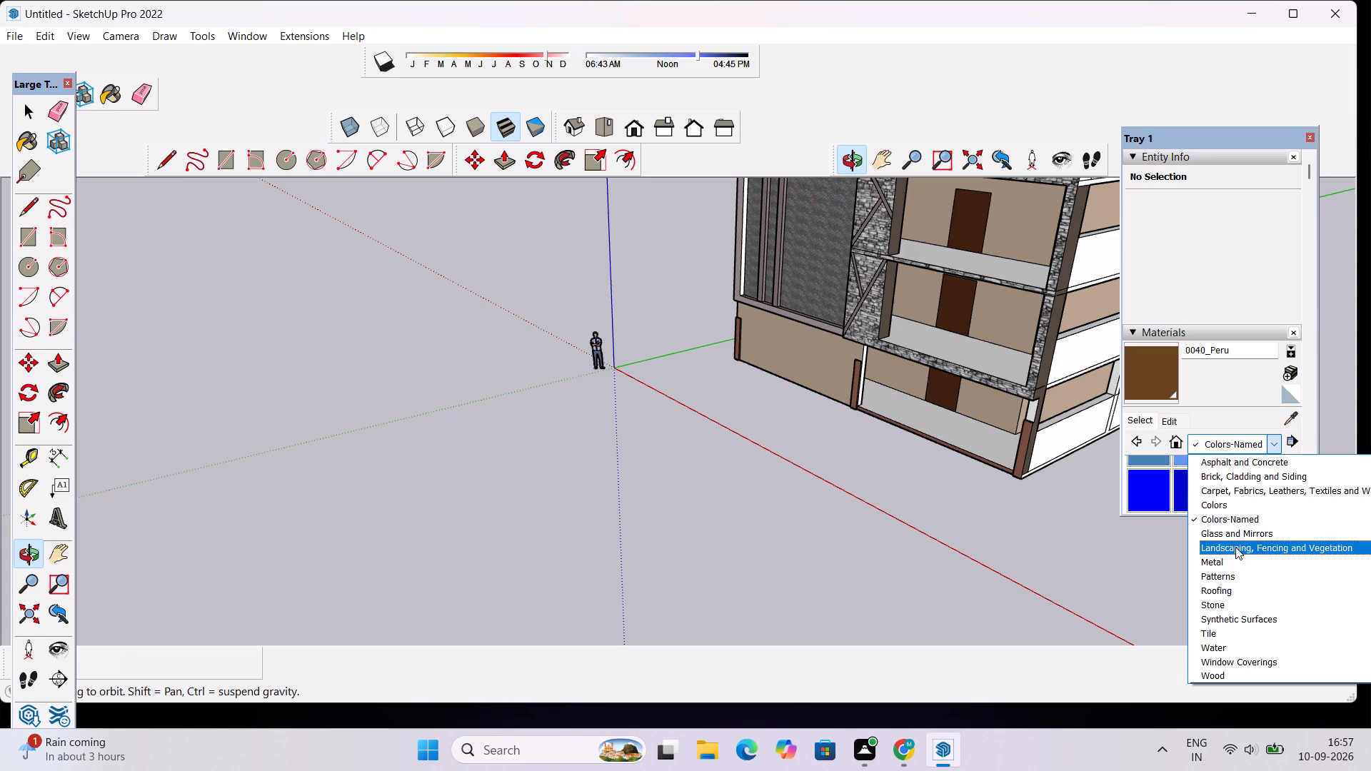
scroll(1265, 499, up, 4)
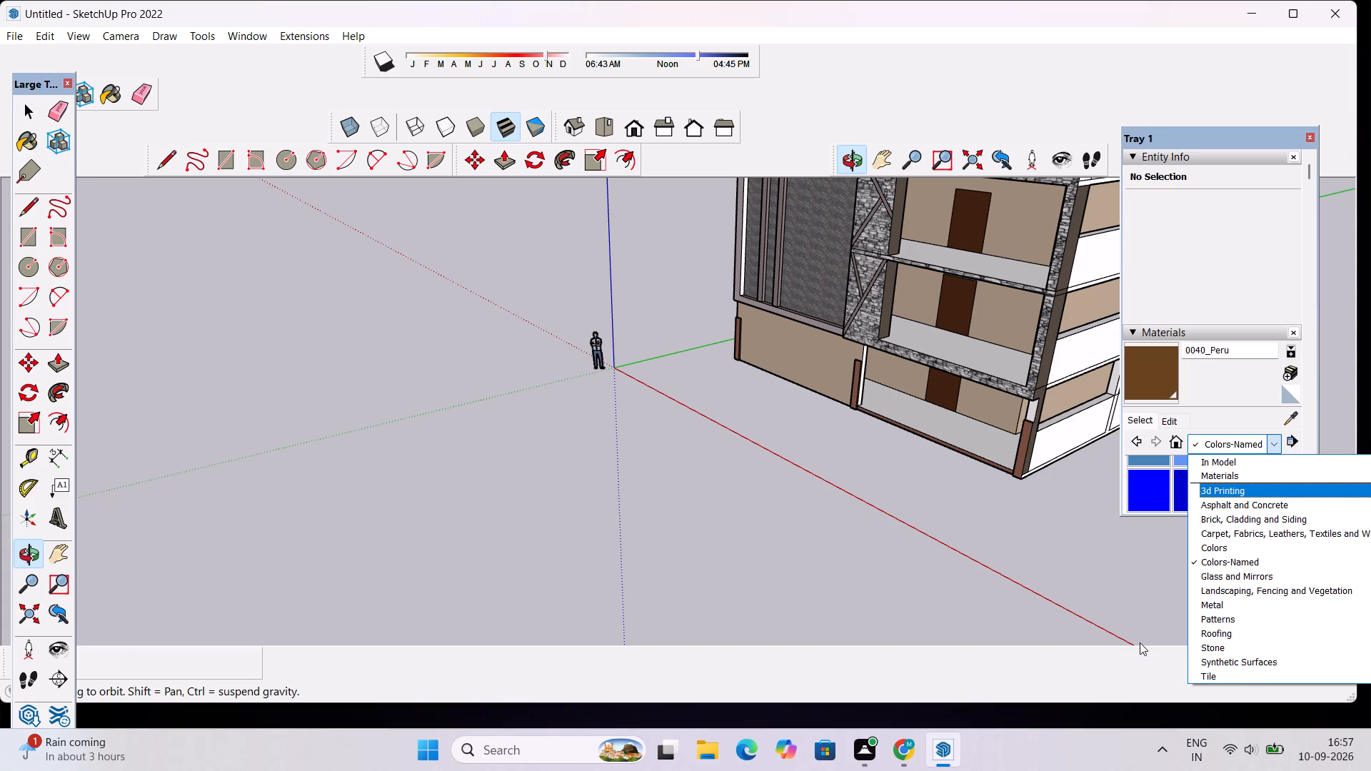
Paint the white inner side face of the frame around the brick panel with 0111_SlateGray from Colors-Named.
click(1227, 560)
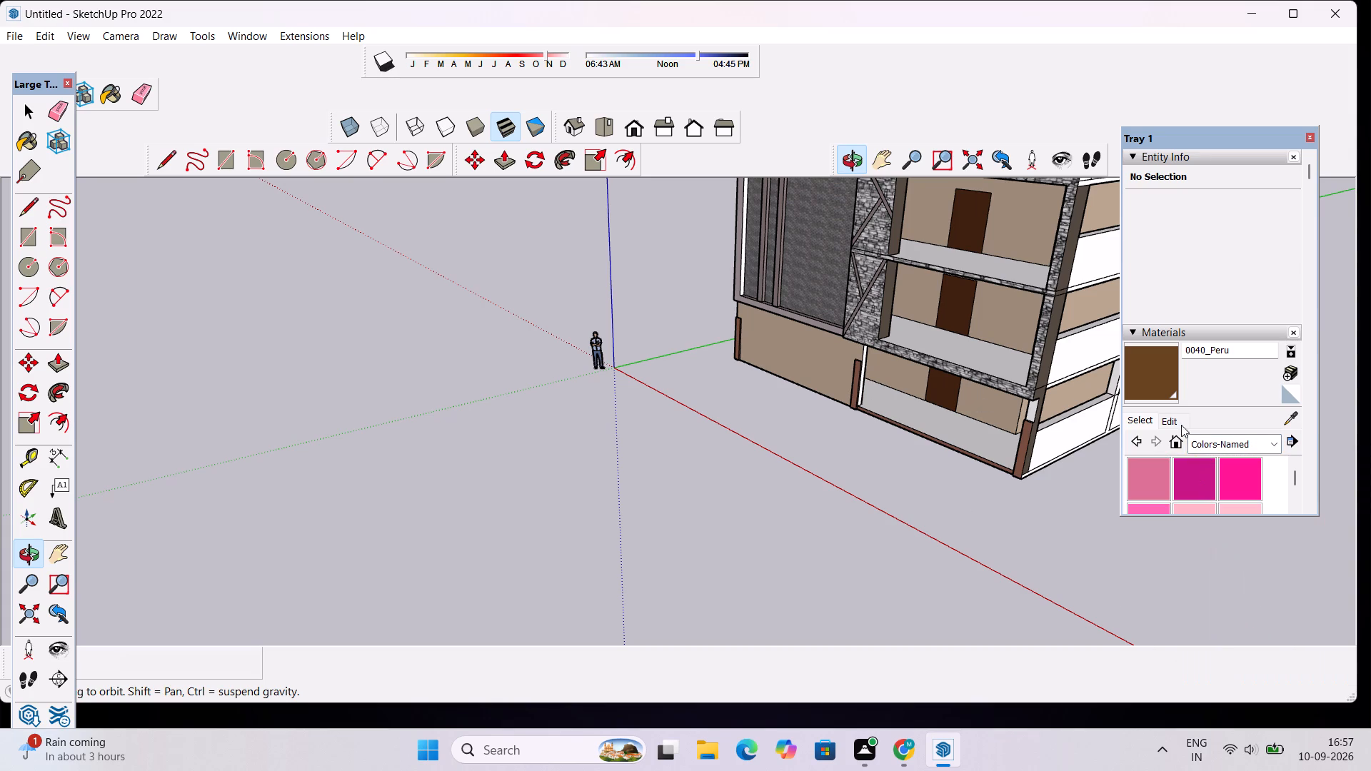
scroll(1184, 459, down, 4)
scroll(1182, 321, down, 5)
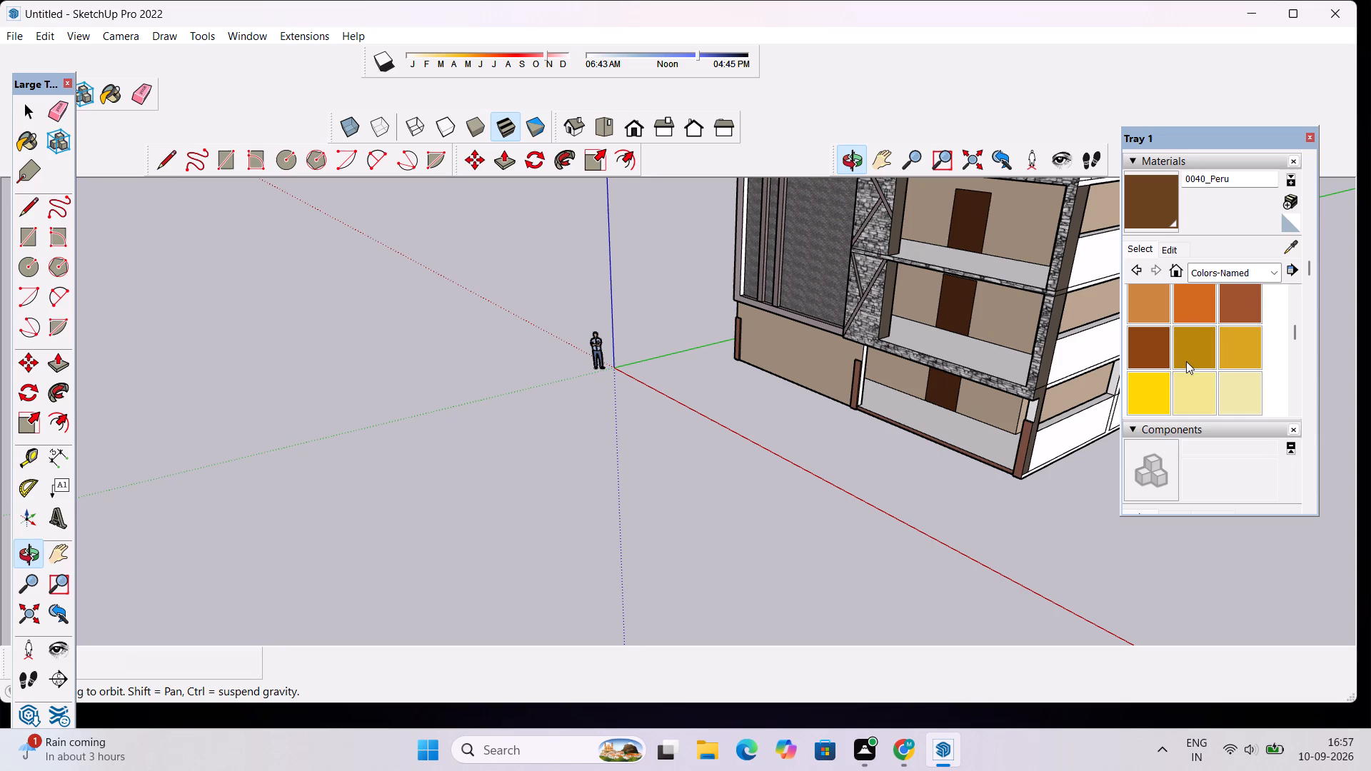
scroll(1187, 365, down, 7)
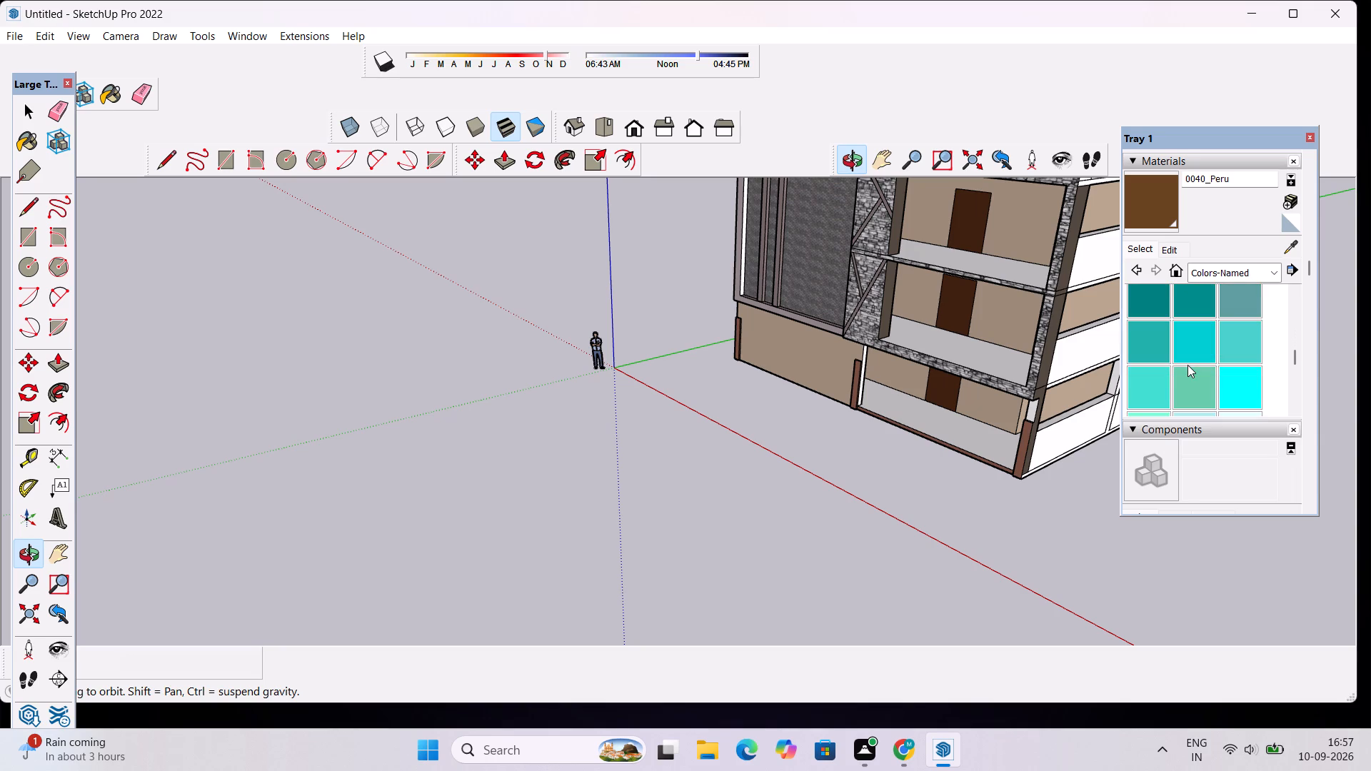
scroll(1187, 365, down, 4)
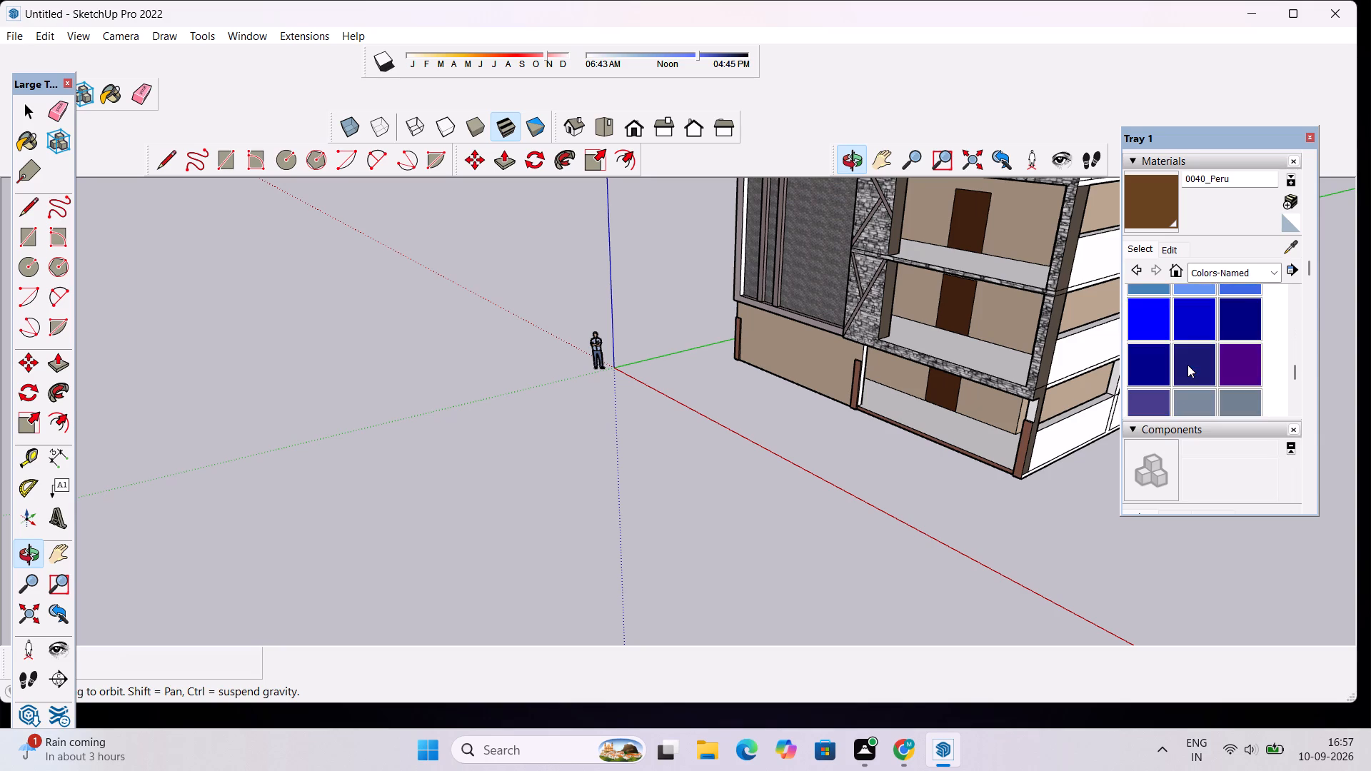
scroll(1187, 365, down, 1)
click(1256, 324)
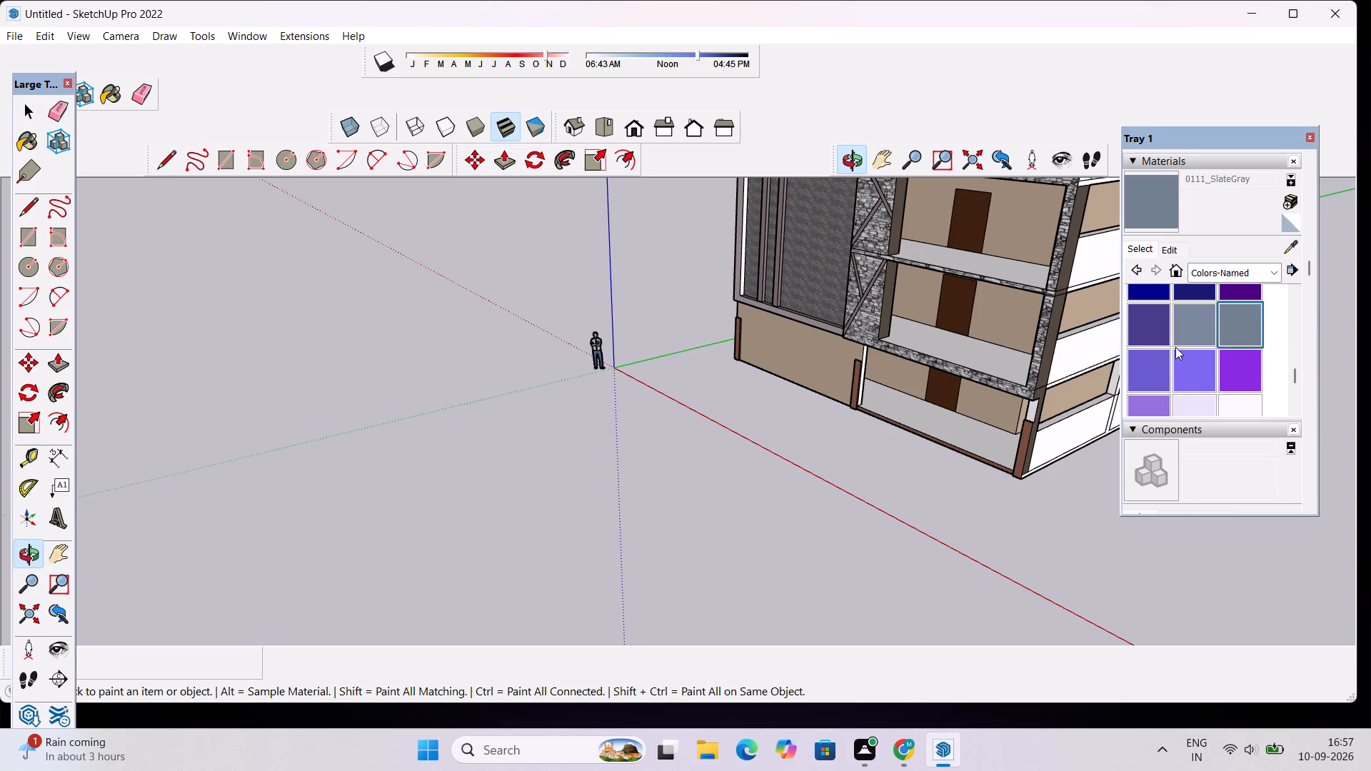
scroll(776, 235, up, 12)
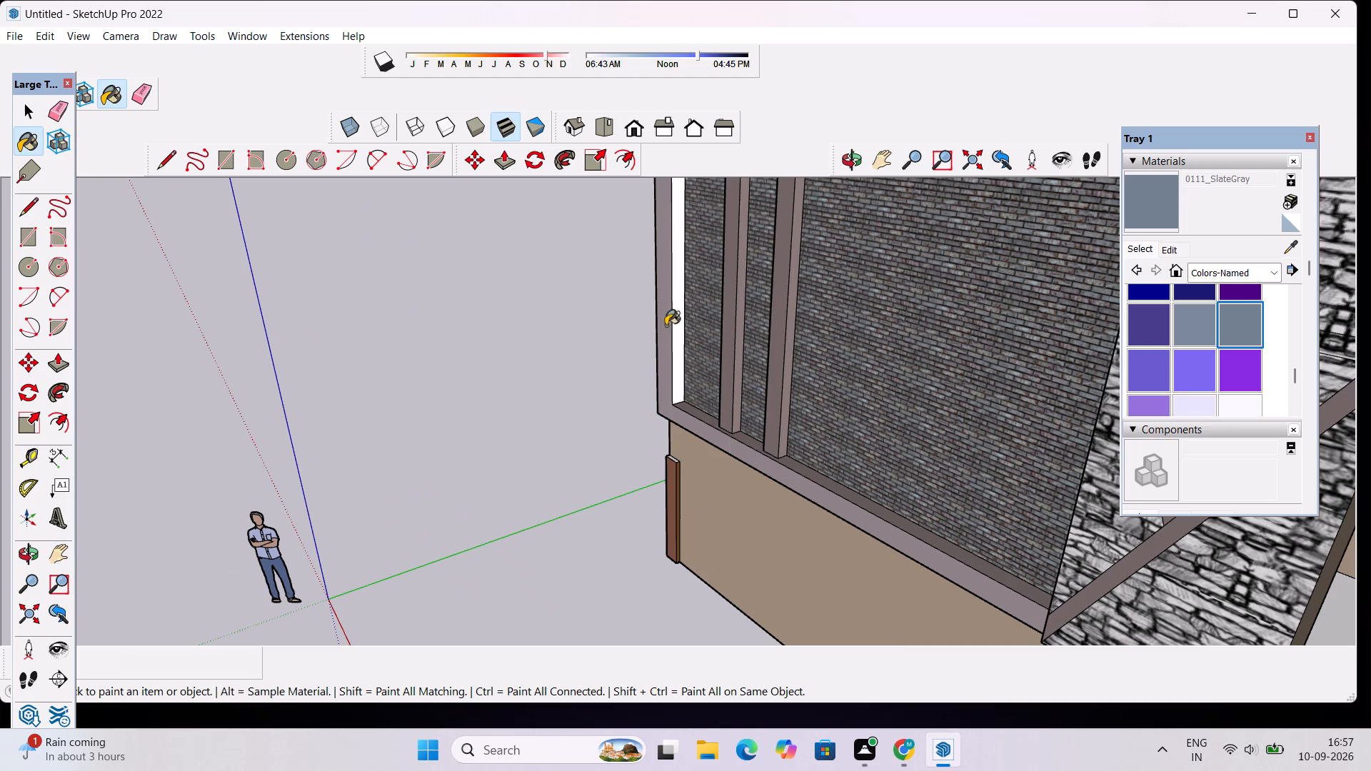
click(676, 336)
Paint the narrow top ledge of the brick panel's frame with 0111_SlateGray.
scroll(683, 321, down, 18)
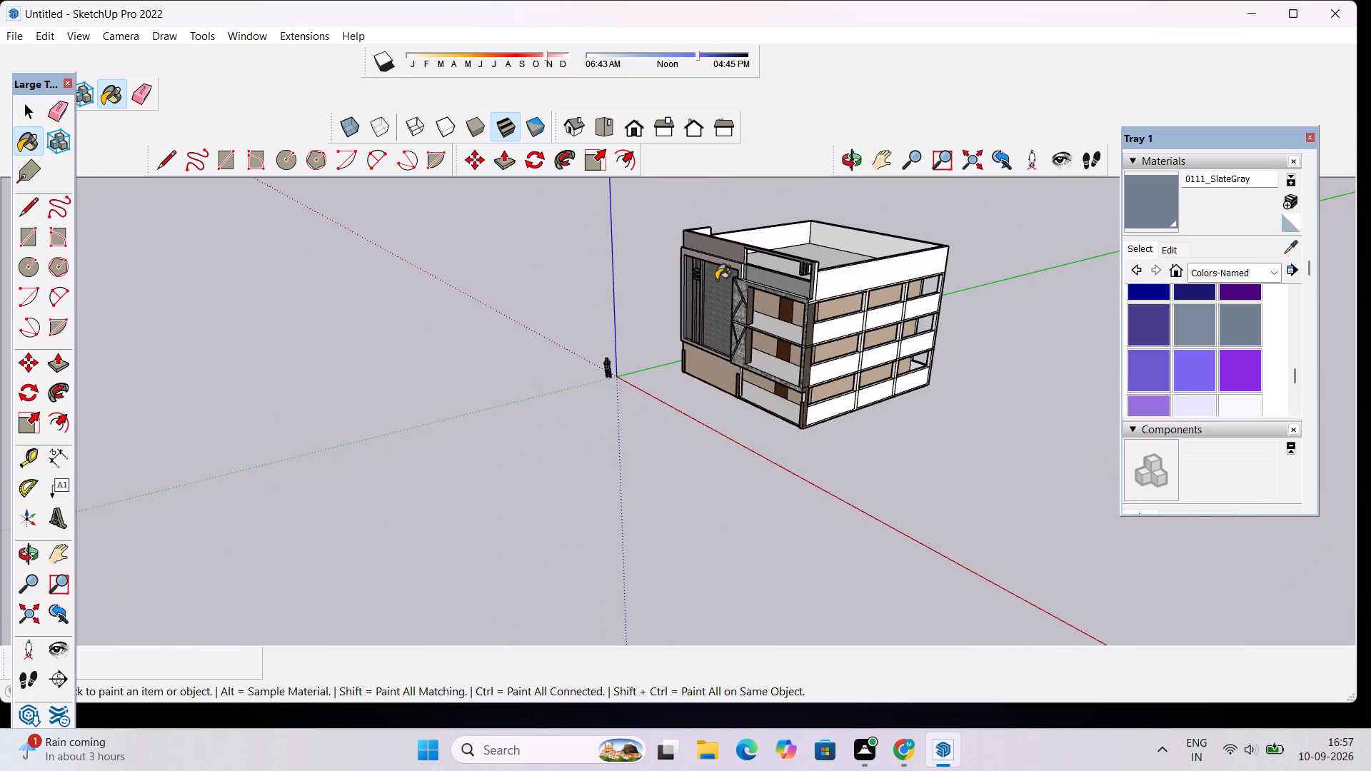
scroll(720, 256, up, 20)
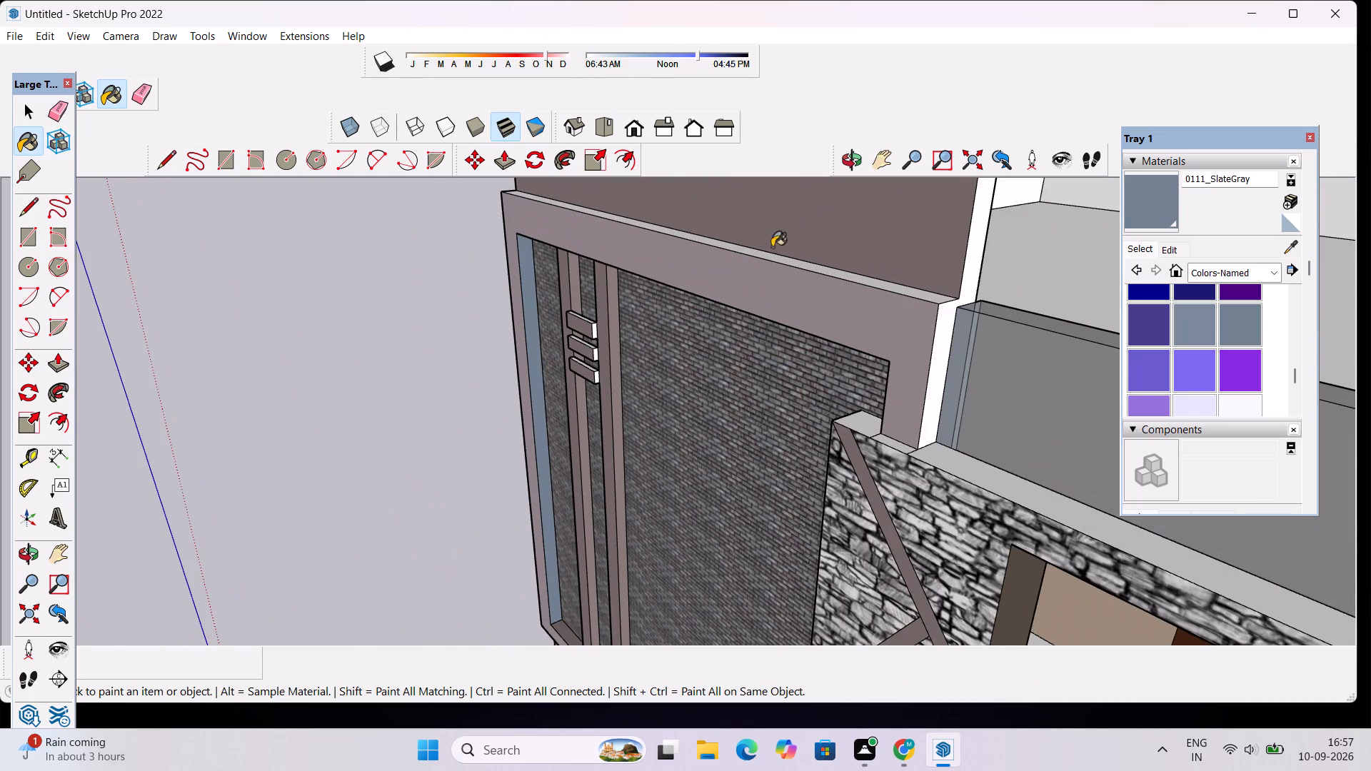
click(785, 259)
Darken the 0111_SlateGray material to a dark slate using the Color Wheel picker's brightness.
click(1167, 249)
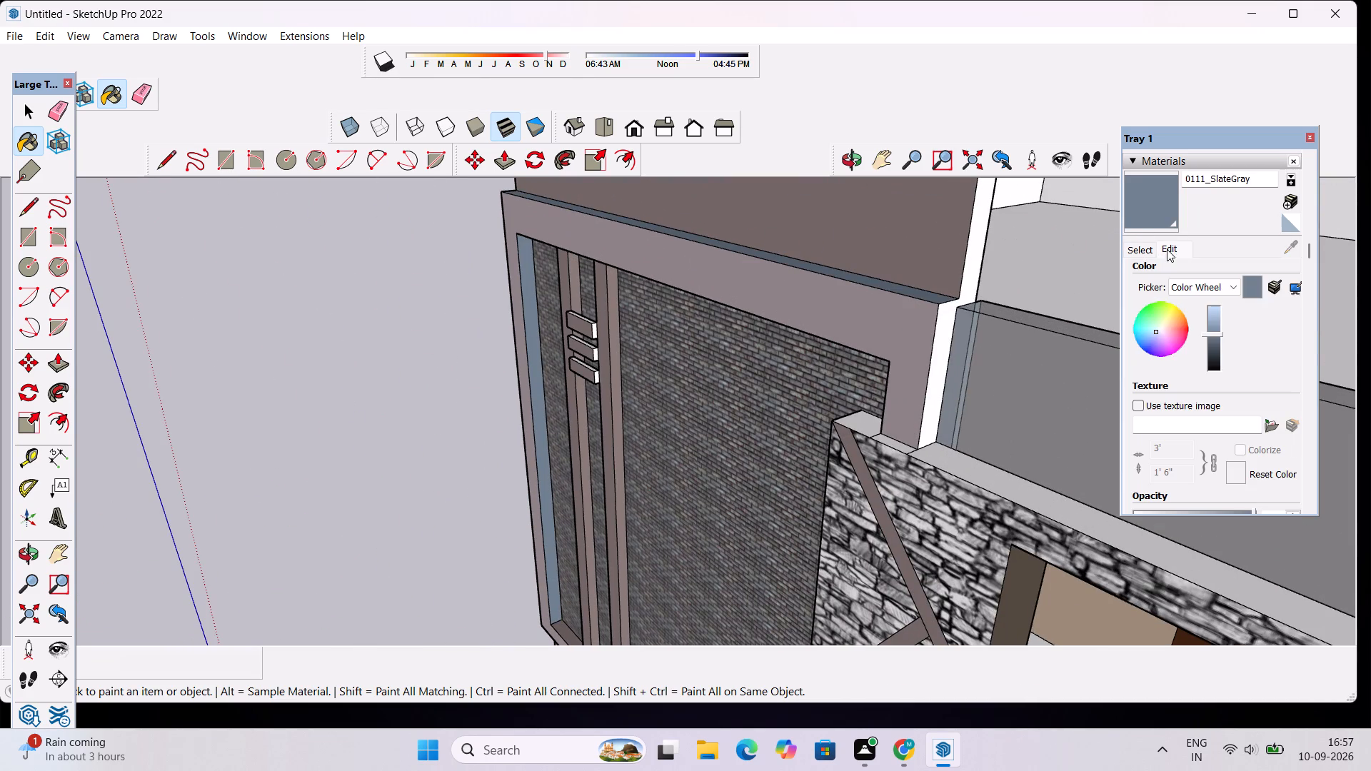
click(1212, 335)
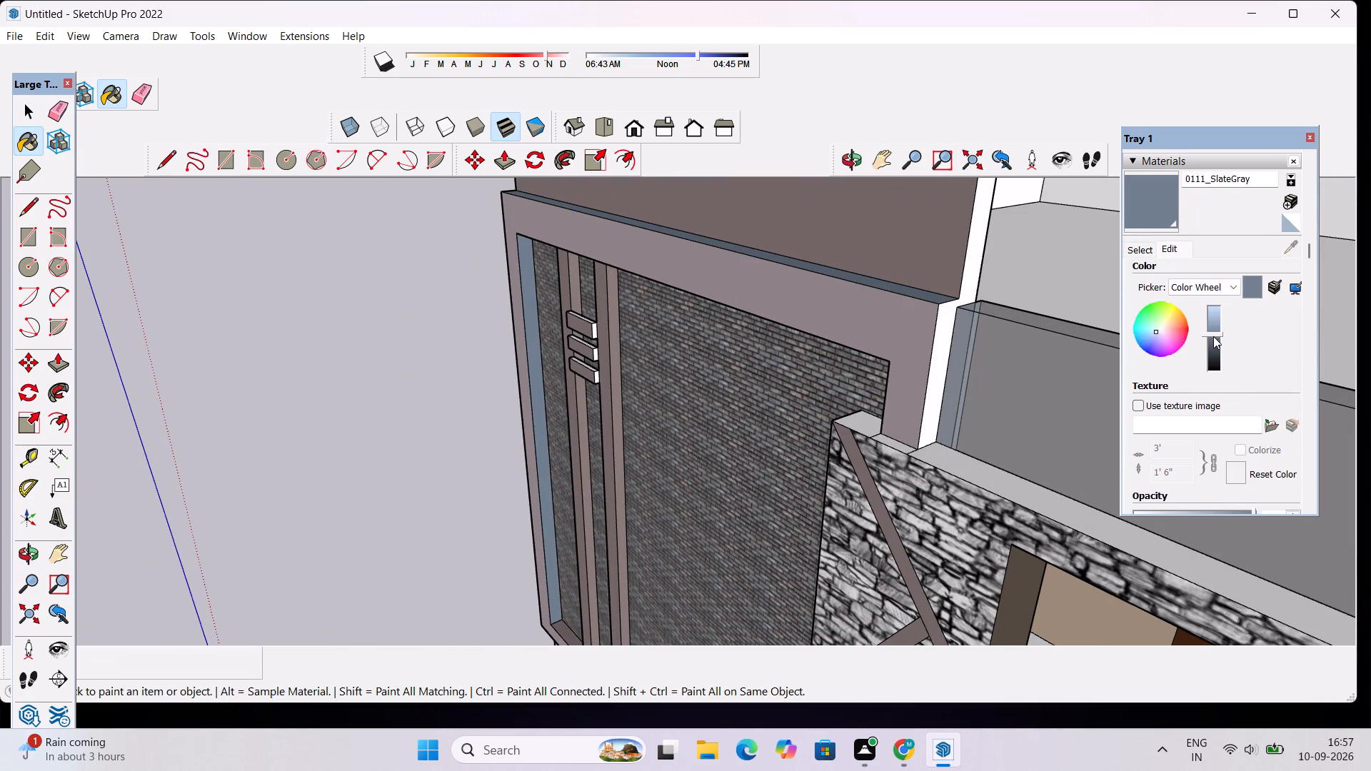
double_click(1213, 337)
triple_click(1213, 344)
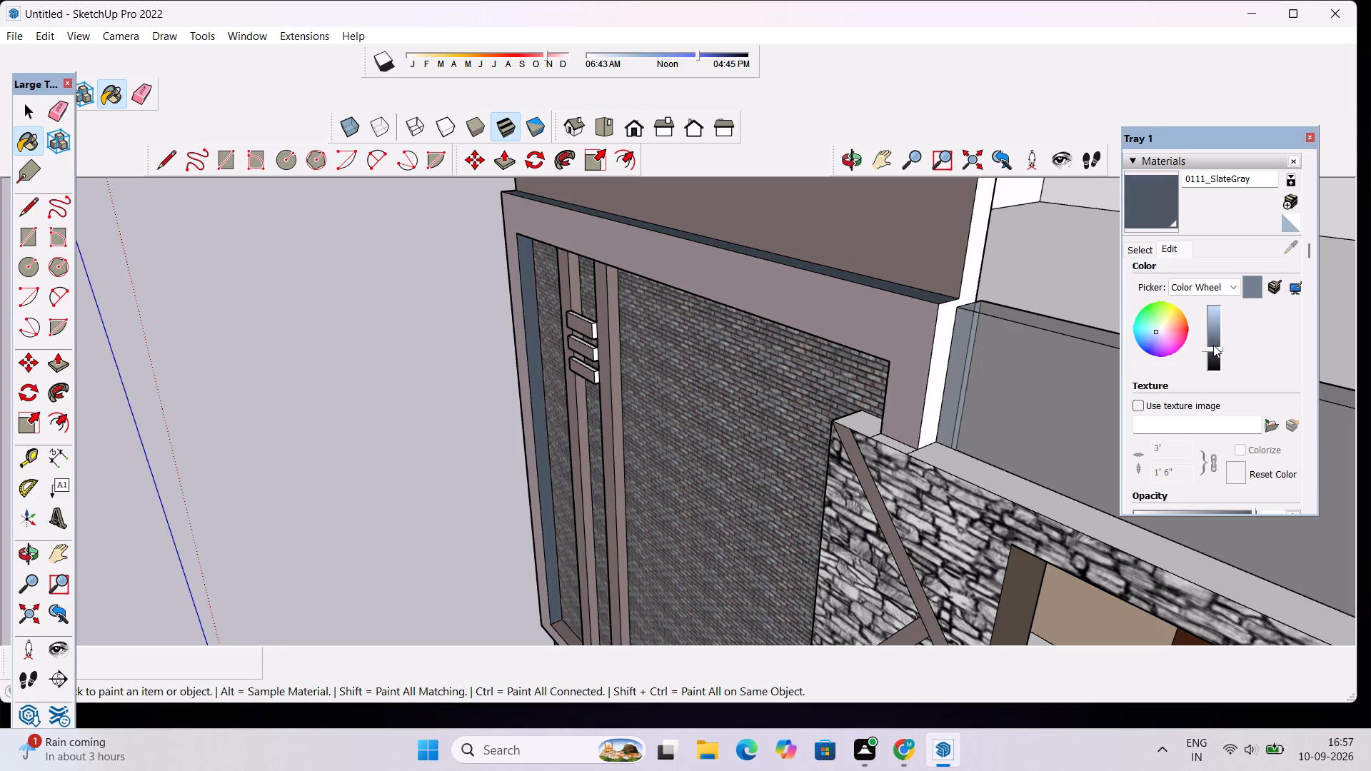
Darken the 0111_SlateGray material further to a near-black slate and close the materials tray.
click(1213, 345)
triple_click(1213, 345)
scroll(1177, 314, down, 4)
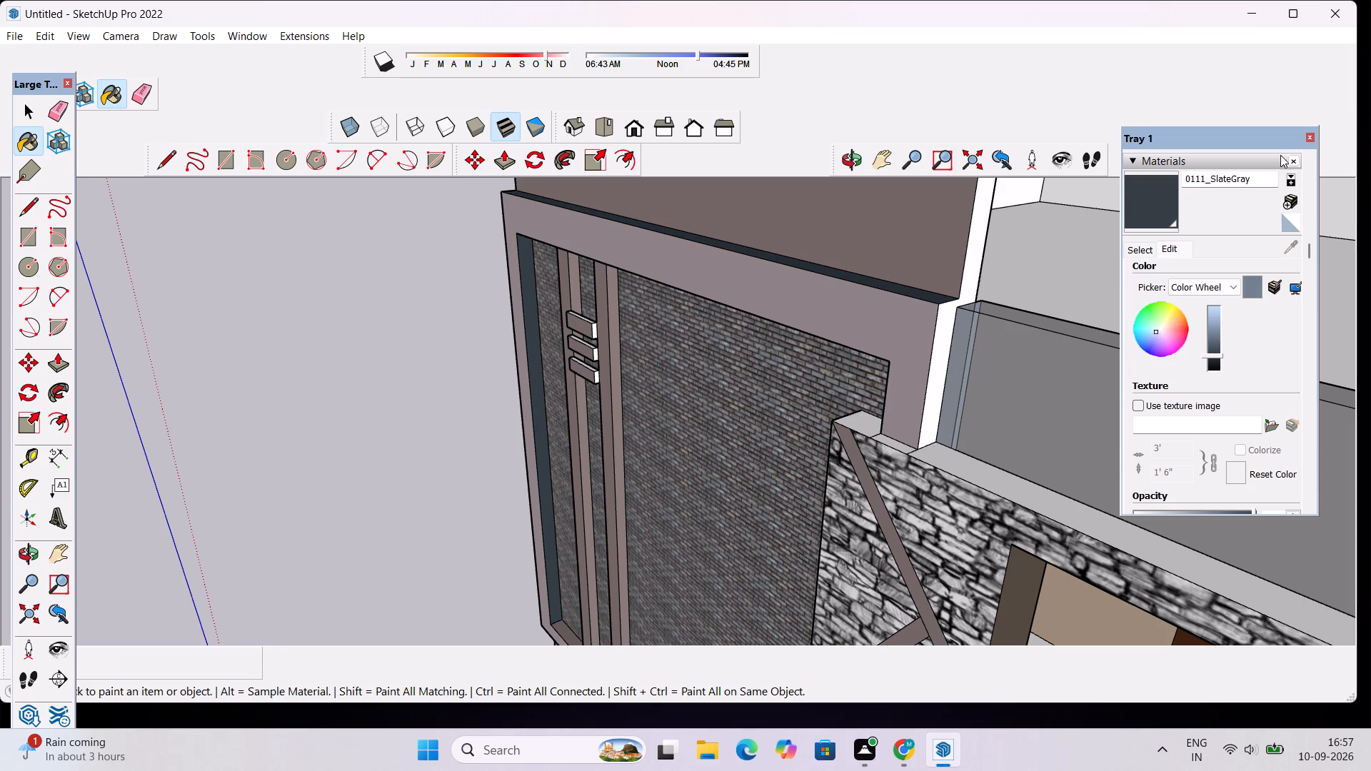
click(1312, 133)
Paint the white outer side face of the brick panel's frame, beside the glass railing, with 0111_SlateGray.
scroll(1051, 211, down, 5)
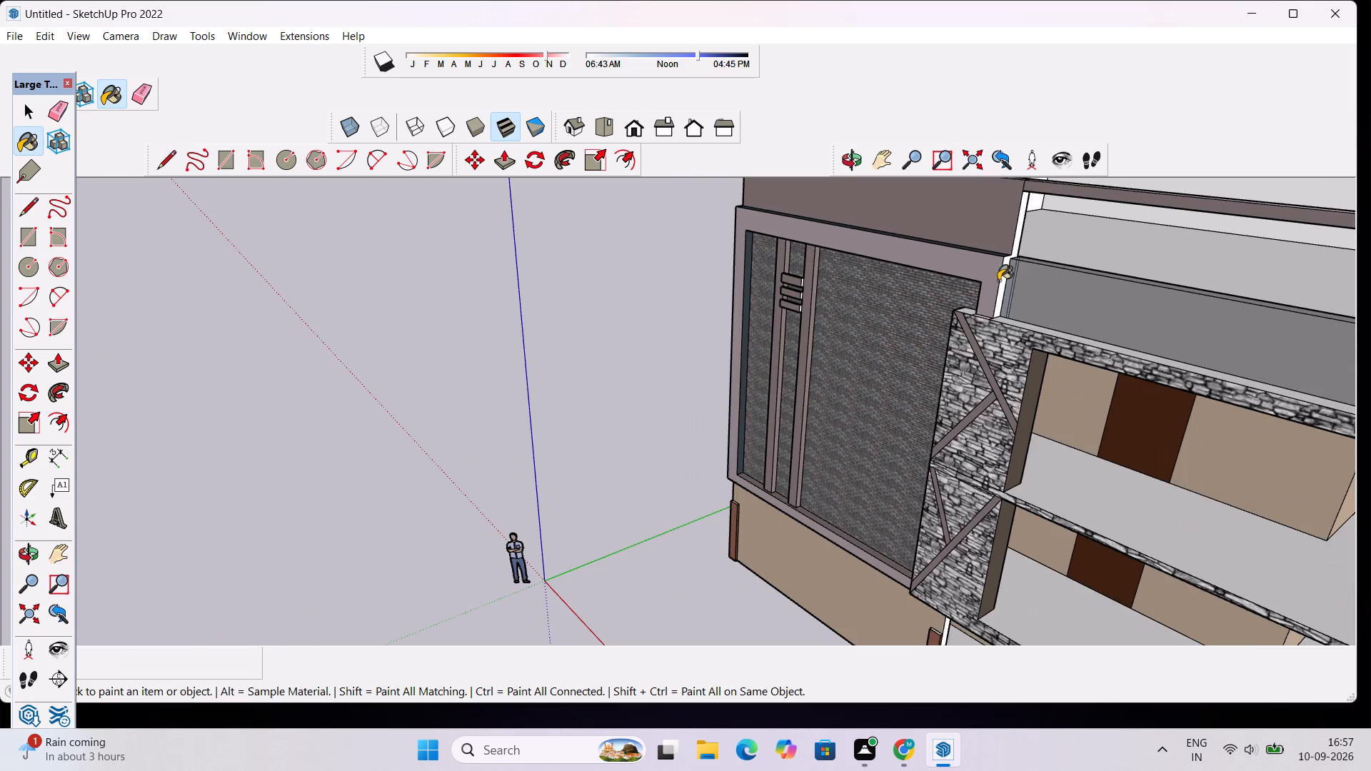
scroll(1000, 281, up, 16)
click(1005, 289)
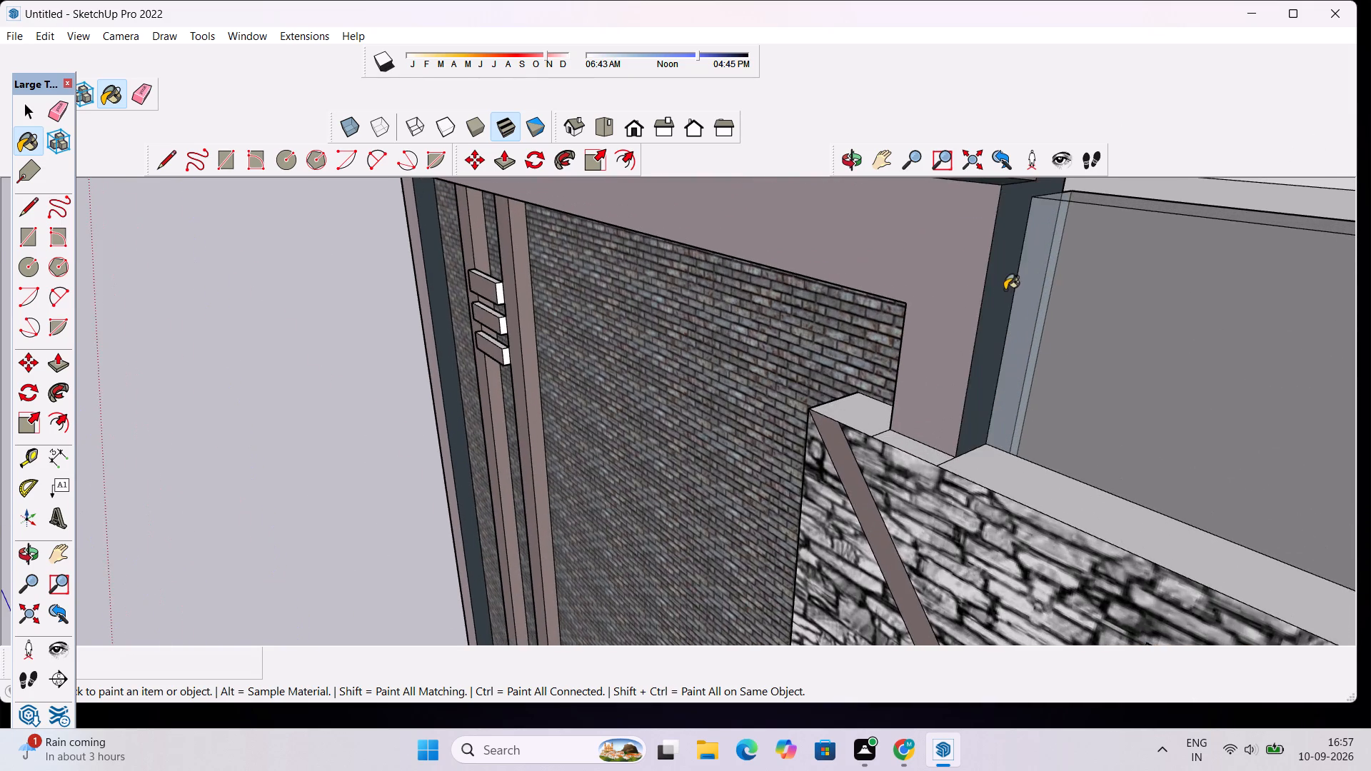
Paint the top ledge of the stone frame, in front of the glass railing and under the corner column, with 0111_SlateGray.
scroll(1004, 291, down, 20)
scroll(1004, 291, down, 4)
scroll(893, 296, up, 12)
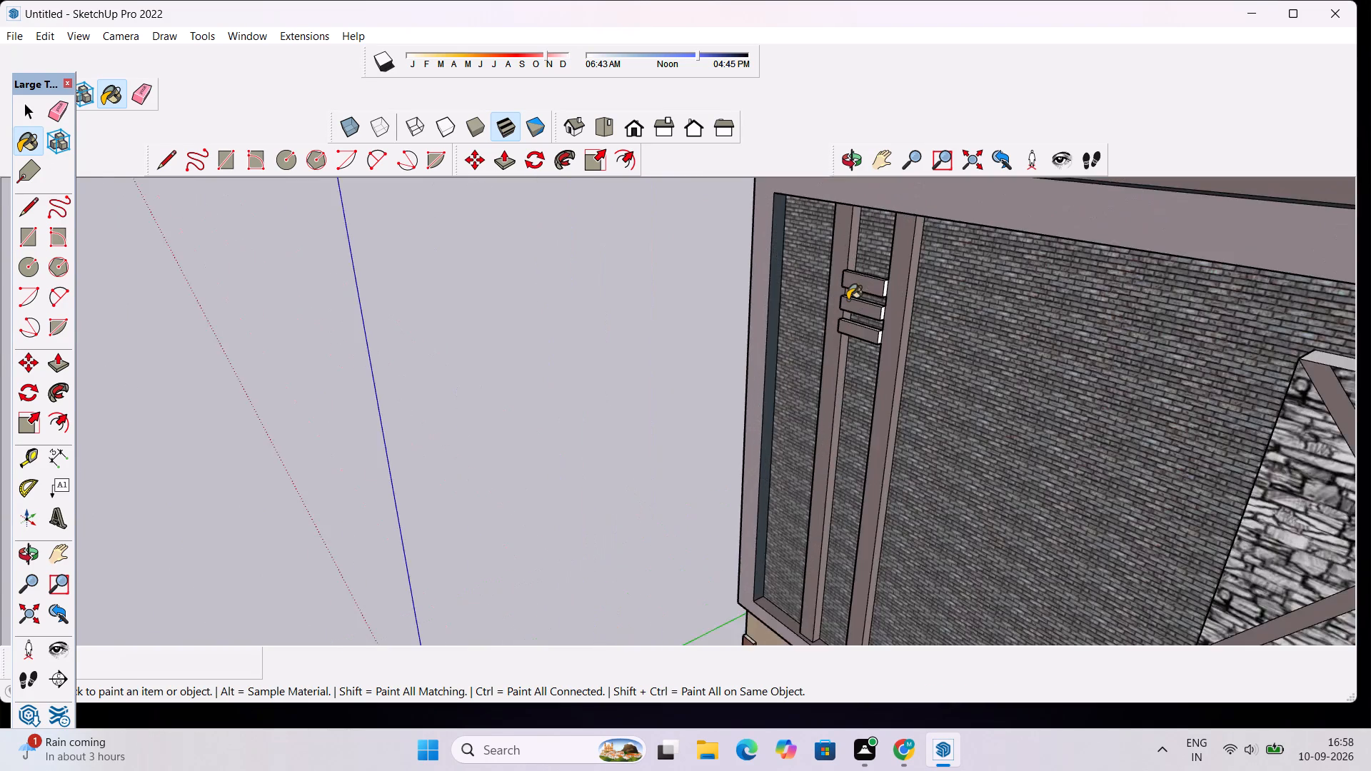
scroll(848, 300, up, 6)
scroll(848, 289, down, 20)
scroll(848, 289, down, 2)
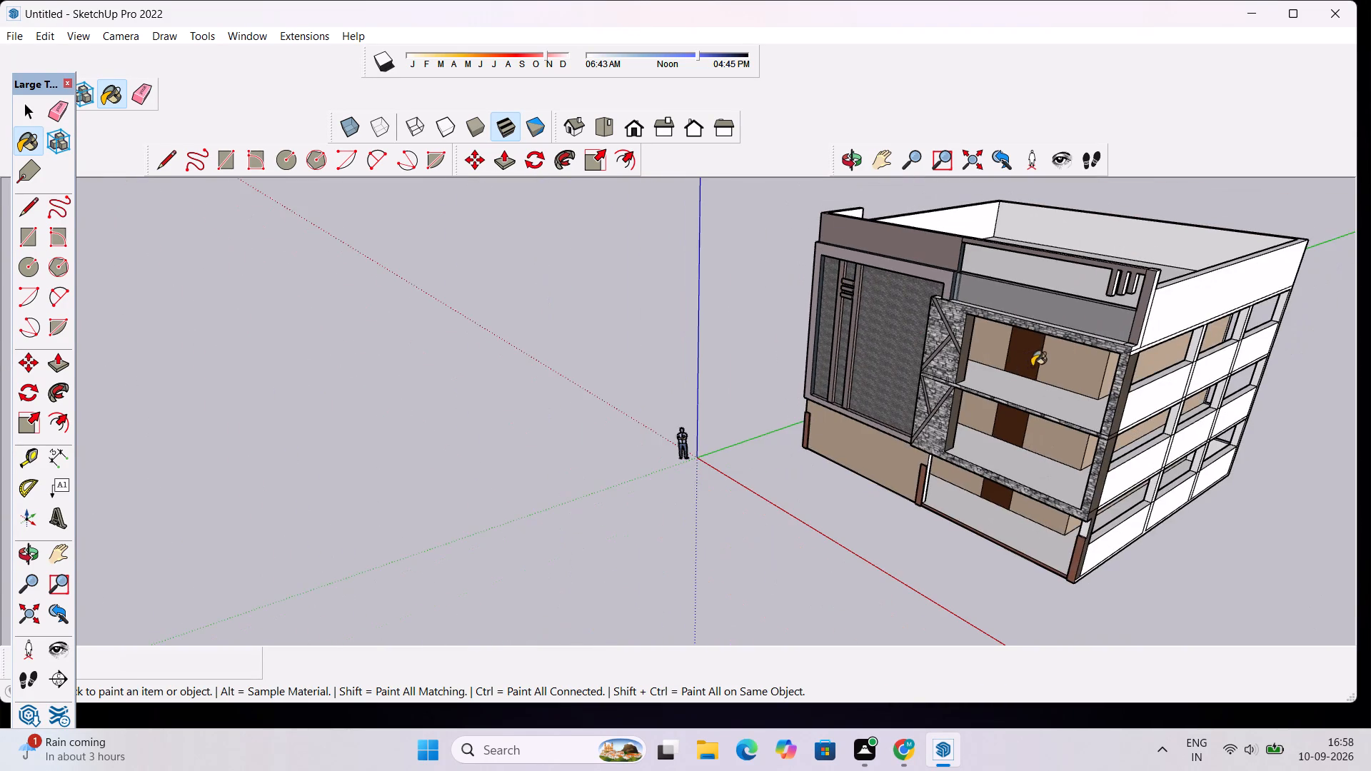
scroll(1032, 366, up, 6)
scroll(1167, 225, up, 6)
scroll(1070, 375, up, 4)
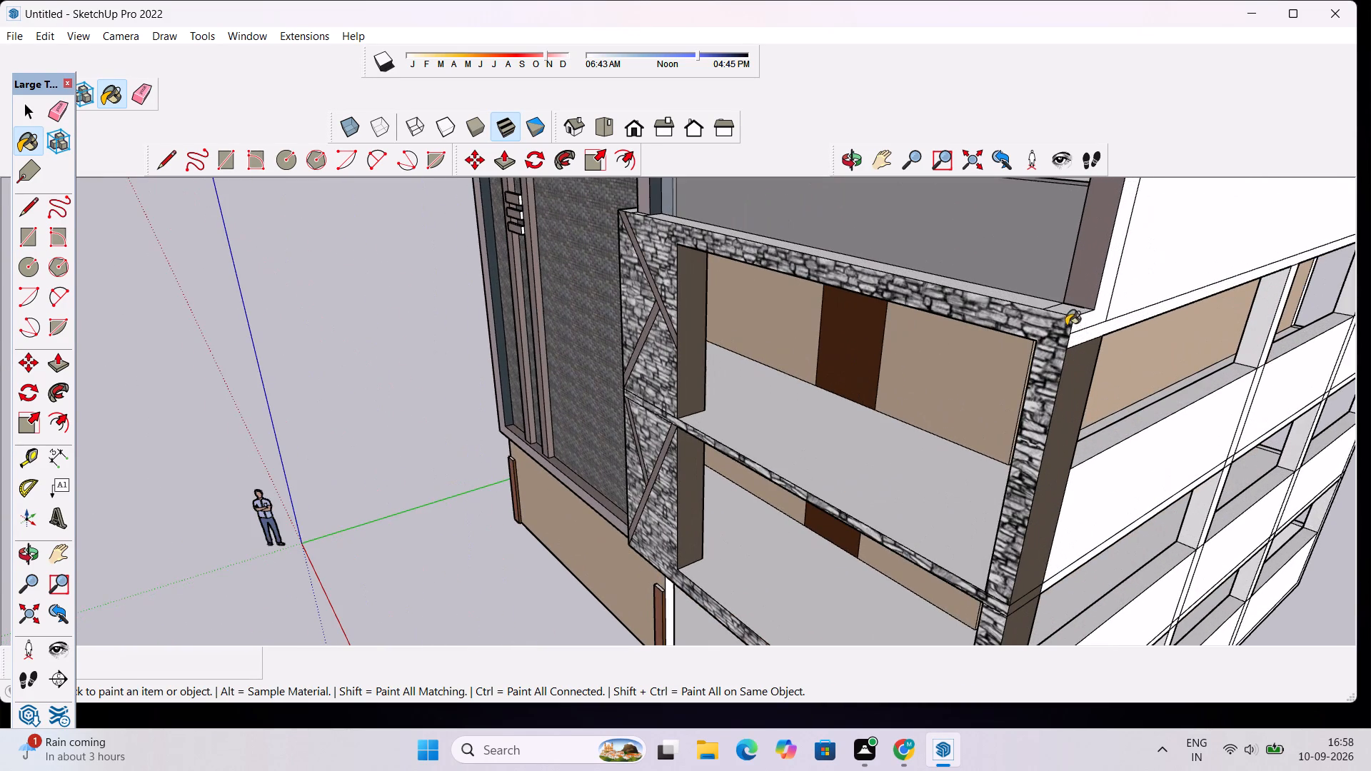
click(1066, 303)
click(1040, 299)
Paint the white side faces of the three vertical fins hanging from the terrace beam with 0111_SlateGray.
scroll(1040, 290, down, 6)
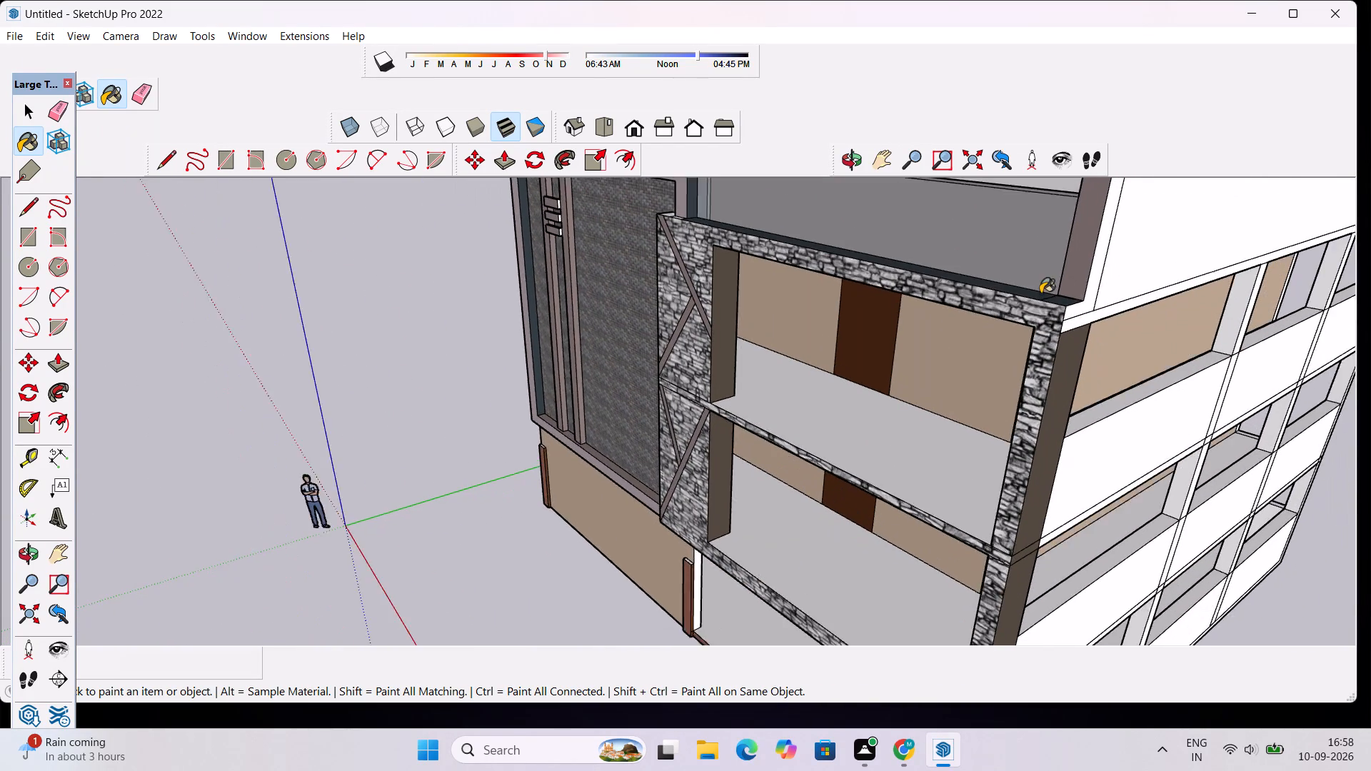
scroll(1040, 293, down, 4)
scroll(1030, 191, up, 16)
click(1015, 261)
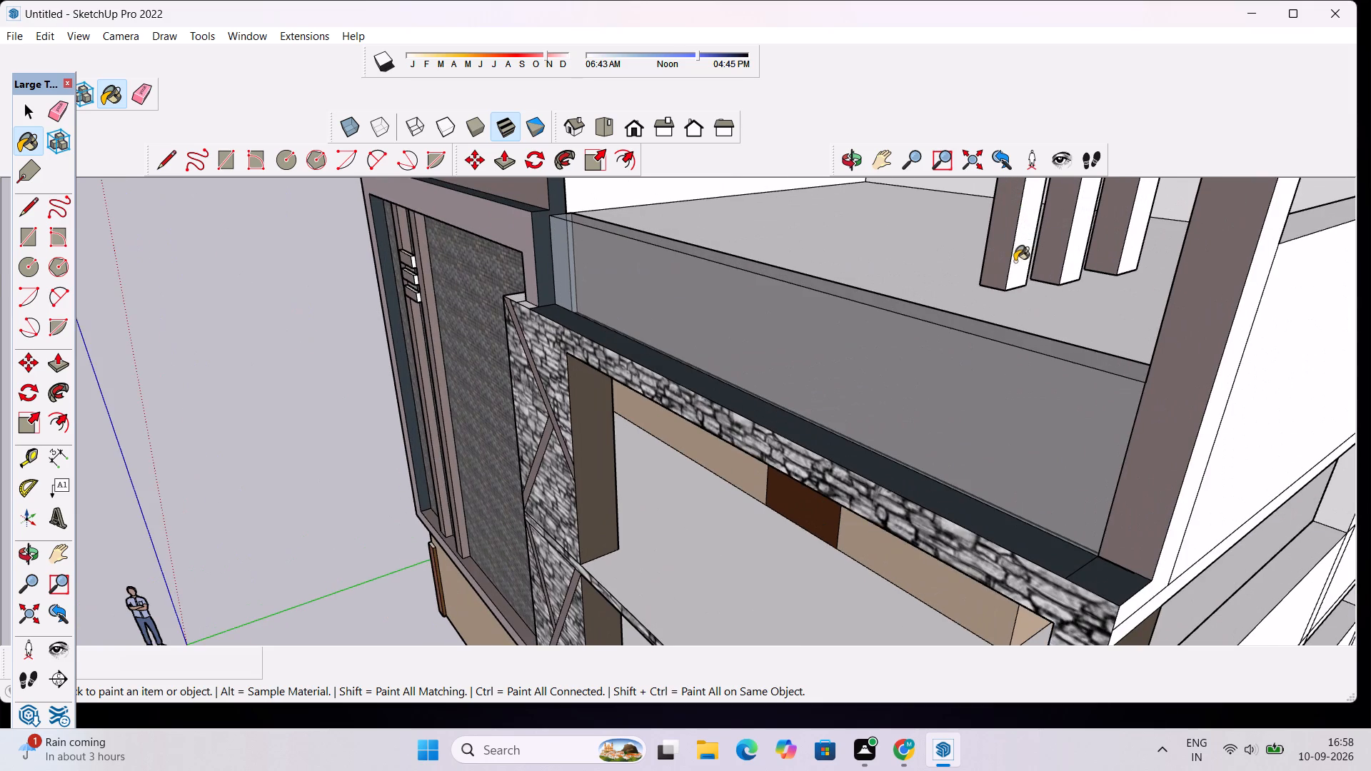
click(1087, 263)
click(1158, 242)
Paint the white outer side face of the terrace frame's corner column with 0111_SlateGray.
scroll(1092, 296, down, 11)
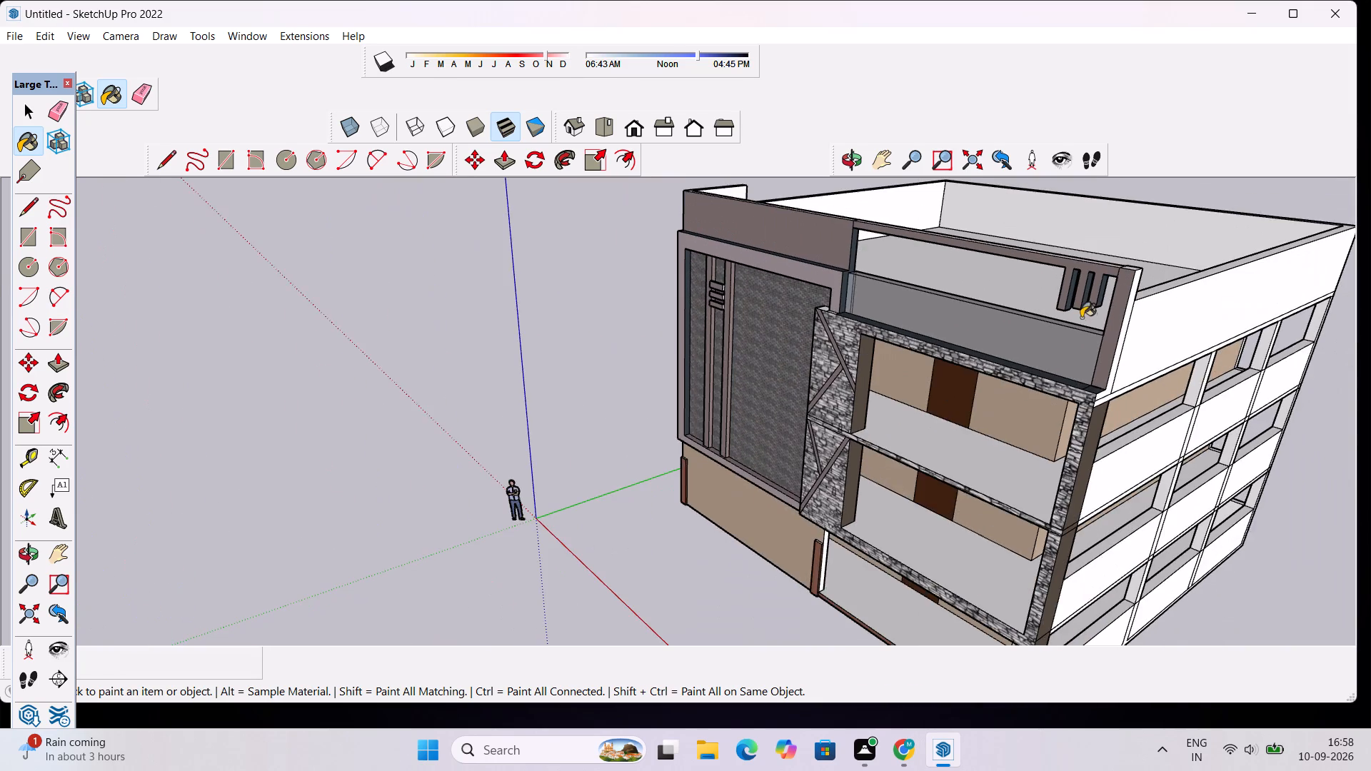
scroll(1098, 321, up, 6)
click(1147, 276)
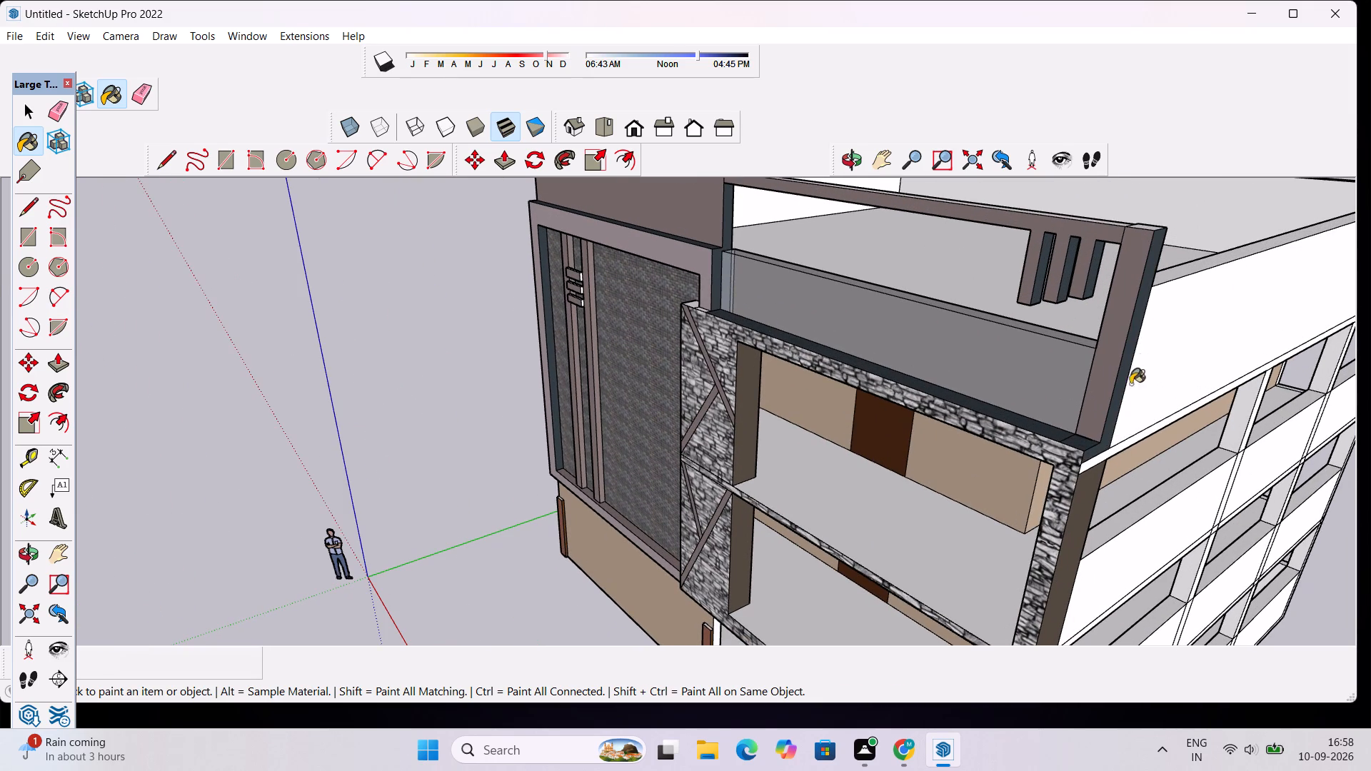
Examine the painted facade as a whole from the standard front view and from slightly turned angles.
scroll(1013, 338, down, 3)
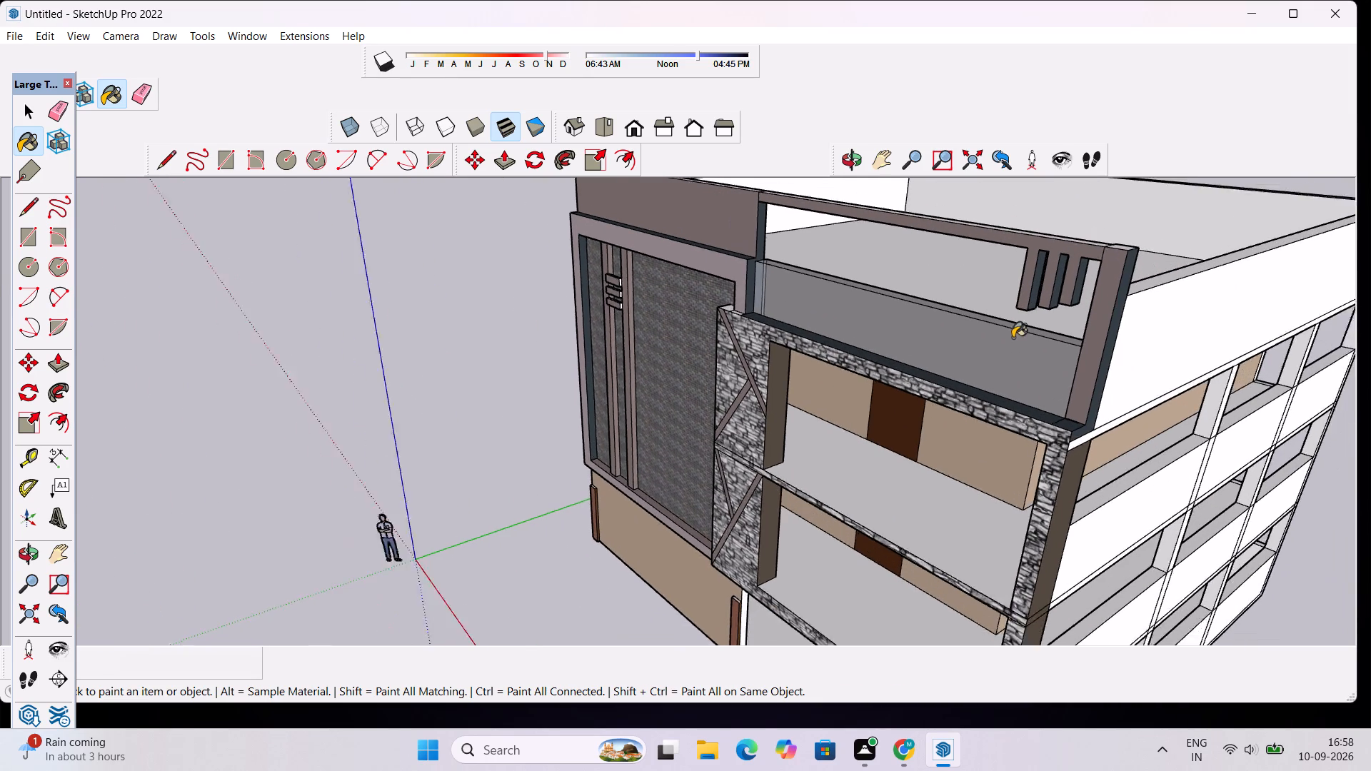
scroll(1013, 338, down, 12)
scroll(997, 288, up, 2)
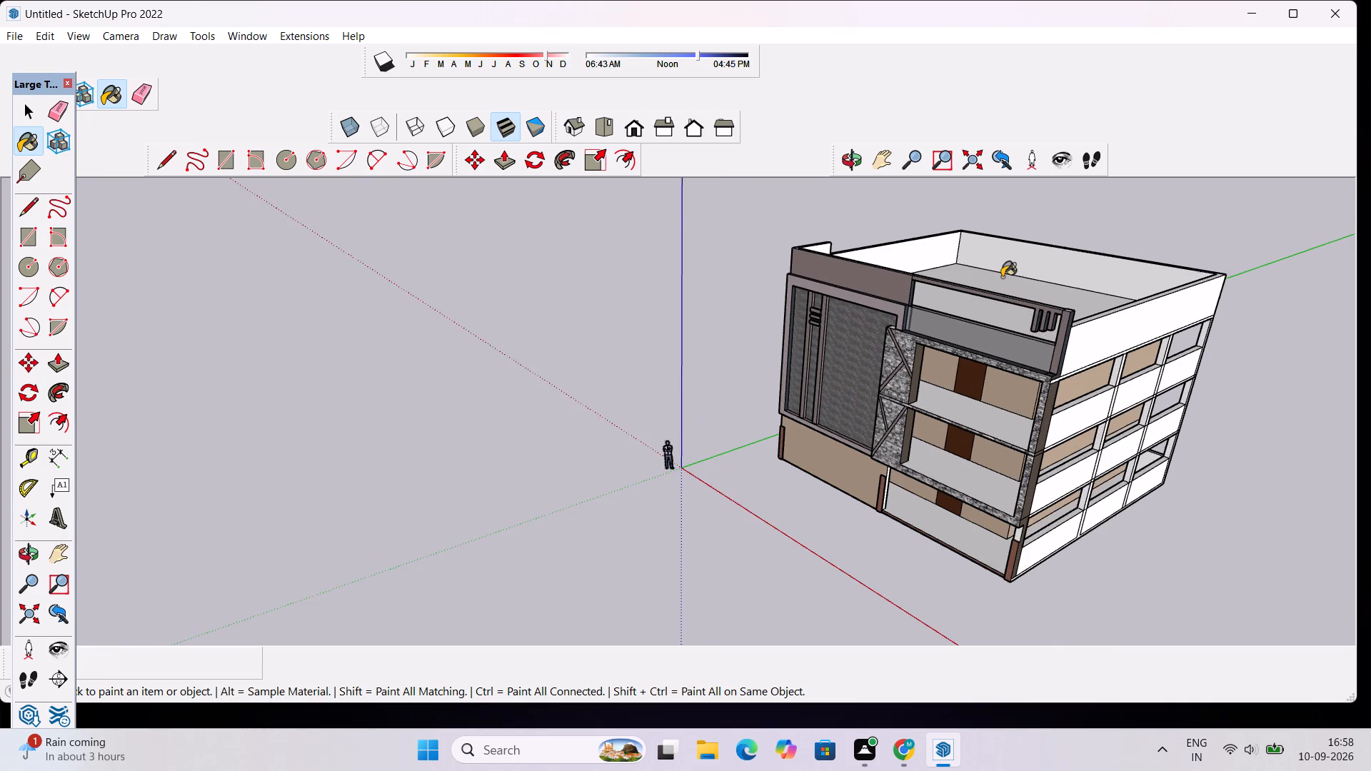
scroll(1002, 275, down, 5)
click(633, 131)
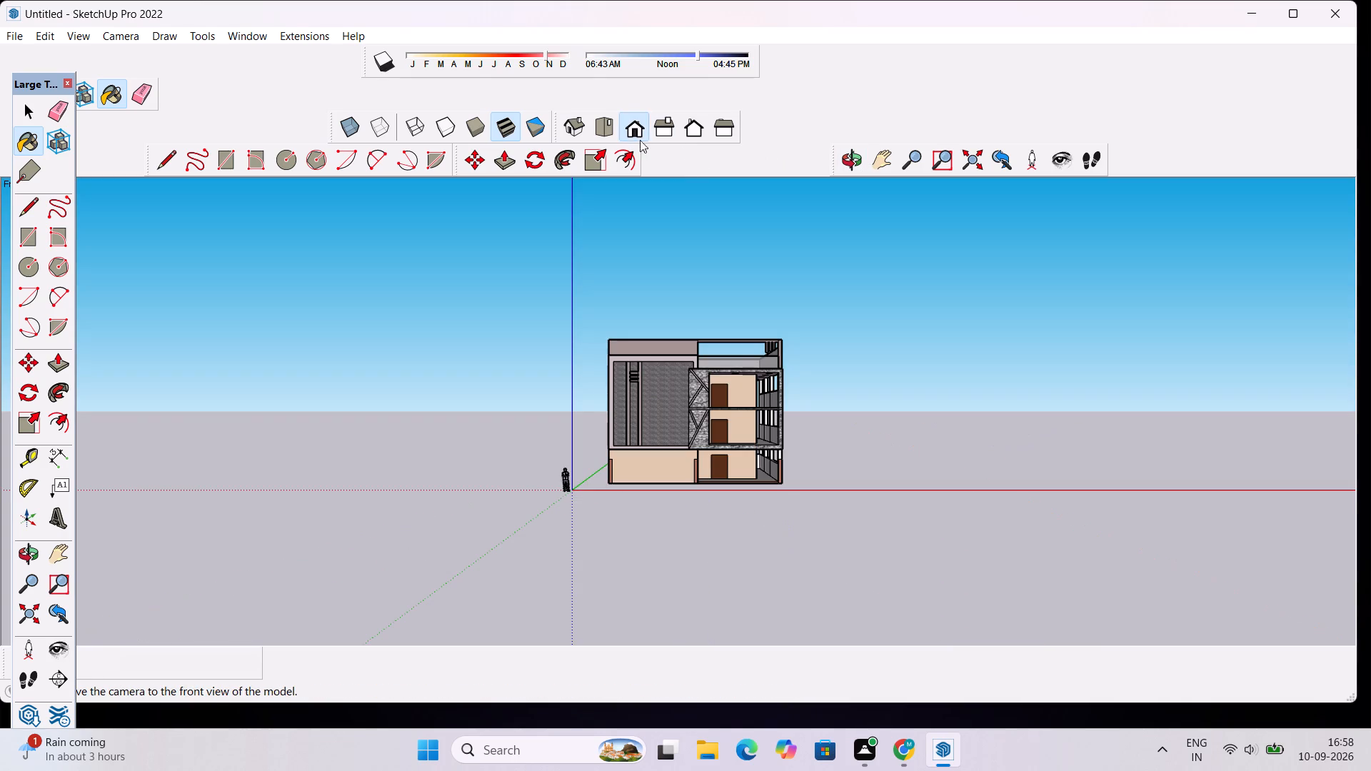
scroll(730, 375, up, 3)
drag(710, 330, 710, 337)
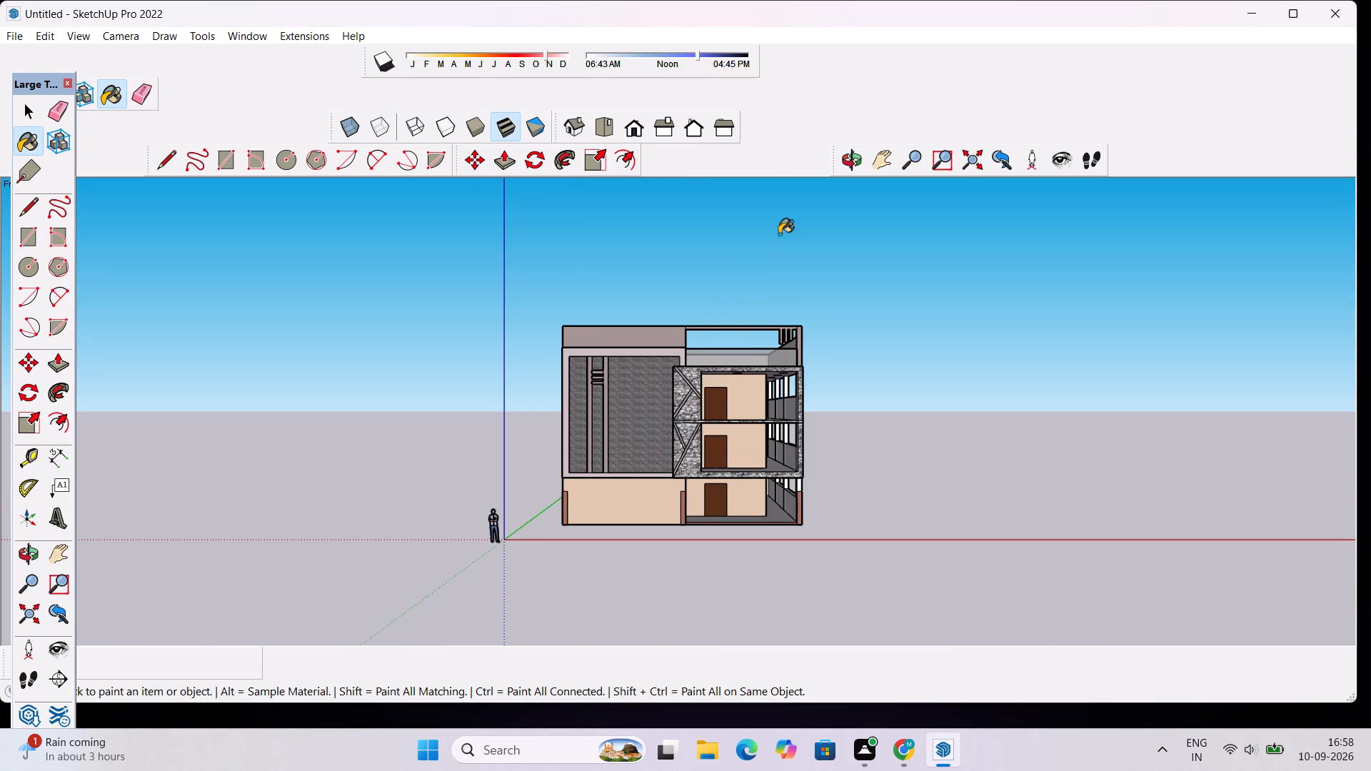
click(840, 173)
drag(828, 270, 826, 317)
drag(729, 398, 683, 413)
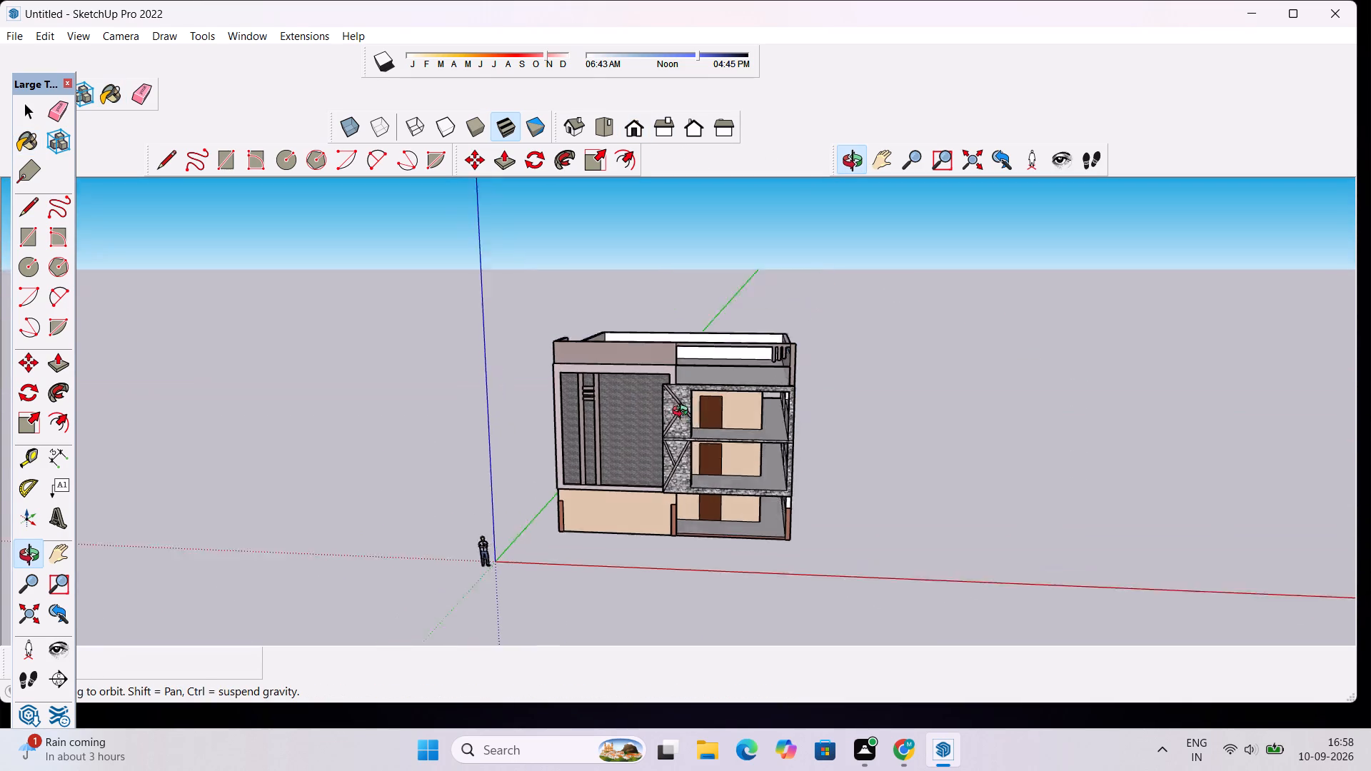
drag(683, 413, 597, 479)
drag(800, 333, 825, 300)
drag(722, 466, 776, 398)
scroll(721, 385, up, 6)
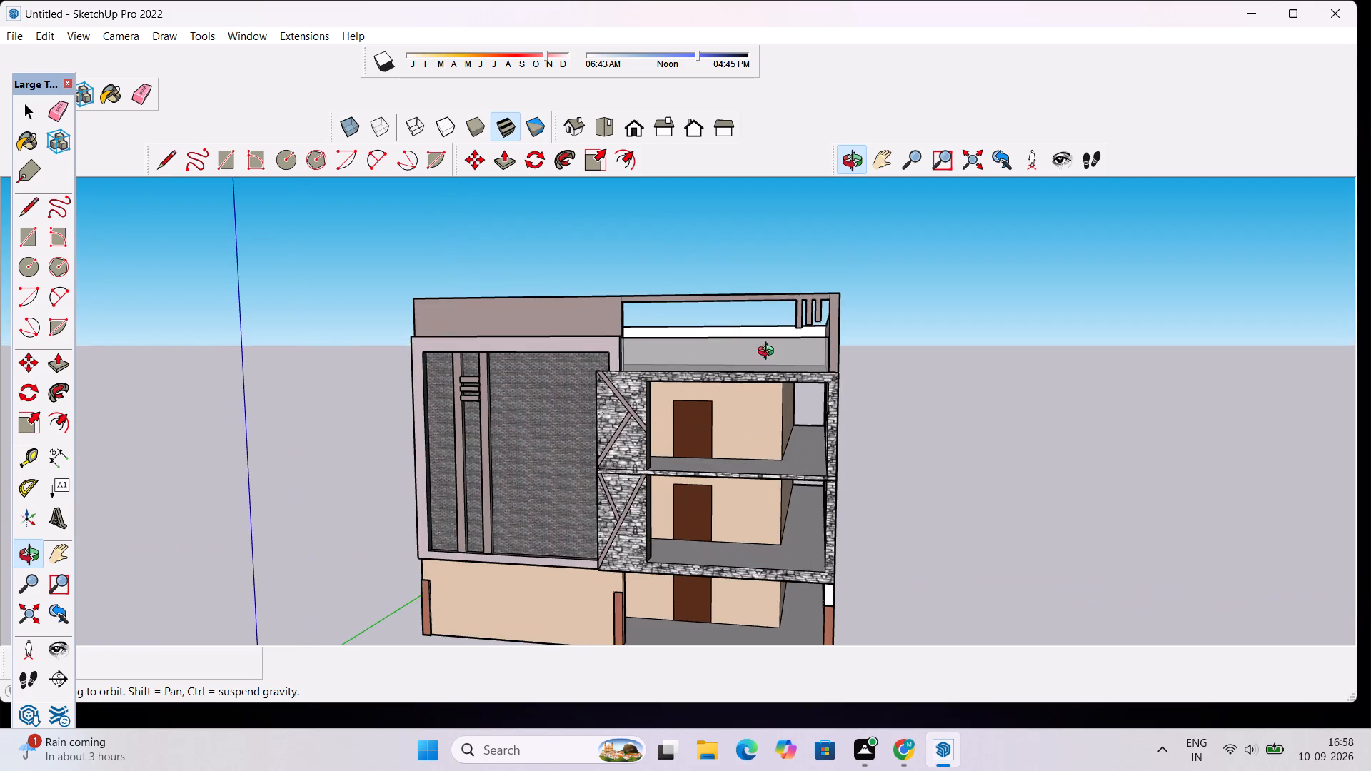
scroll(719, 377, up, 3)
key(space)
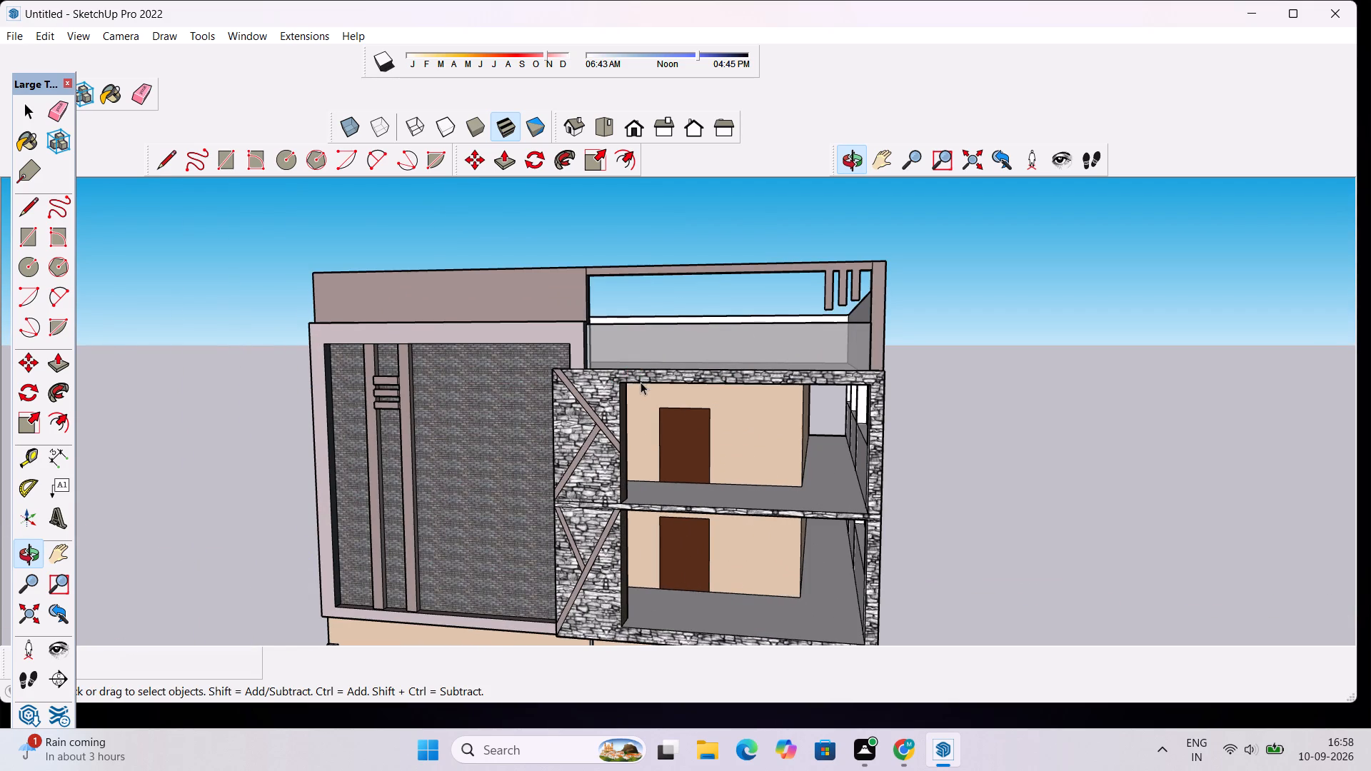
scroll(722, 341, down, 4)
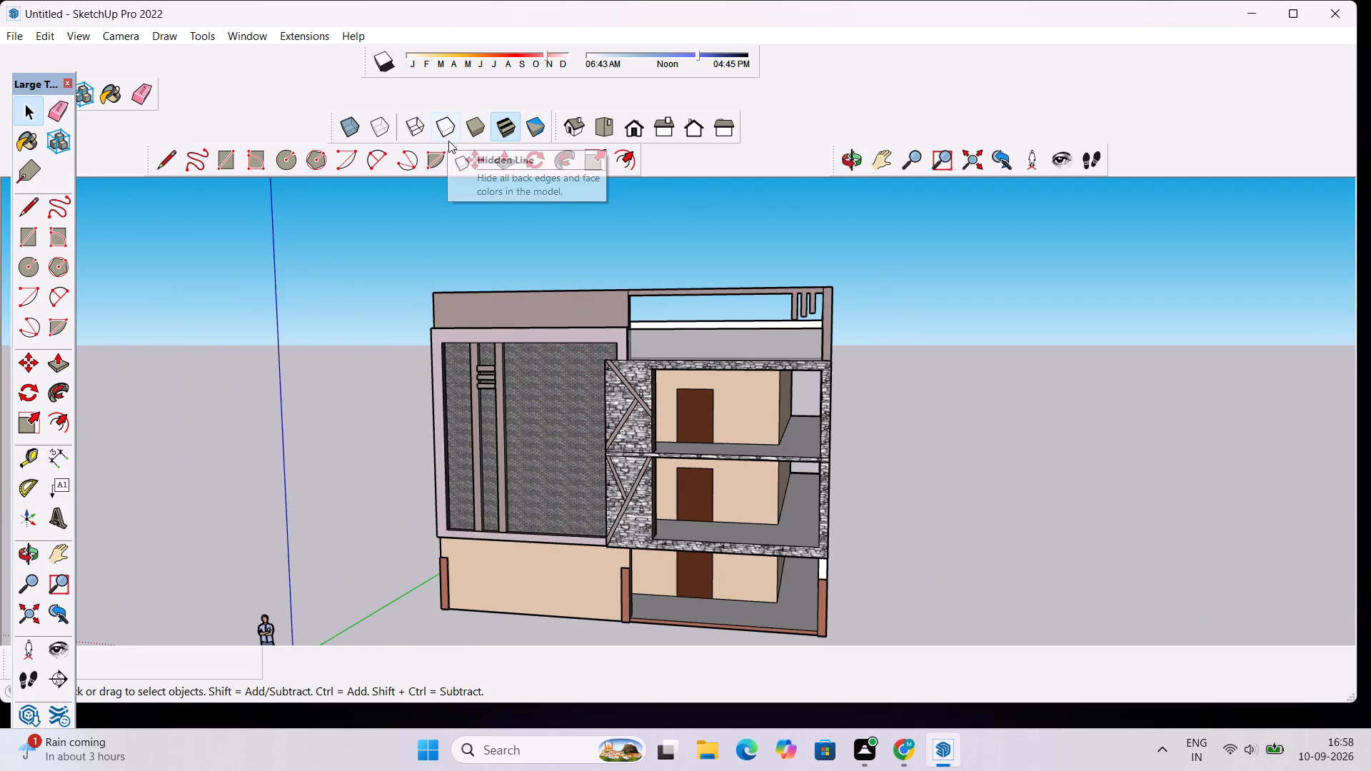
Save the model as "new elevation" in the Downloads folder.
key(ctrl+s)
click(207, 345)
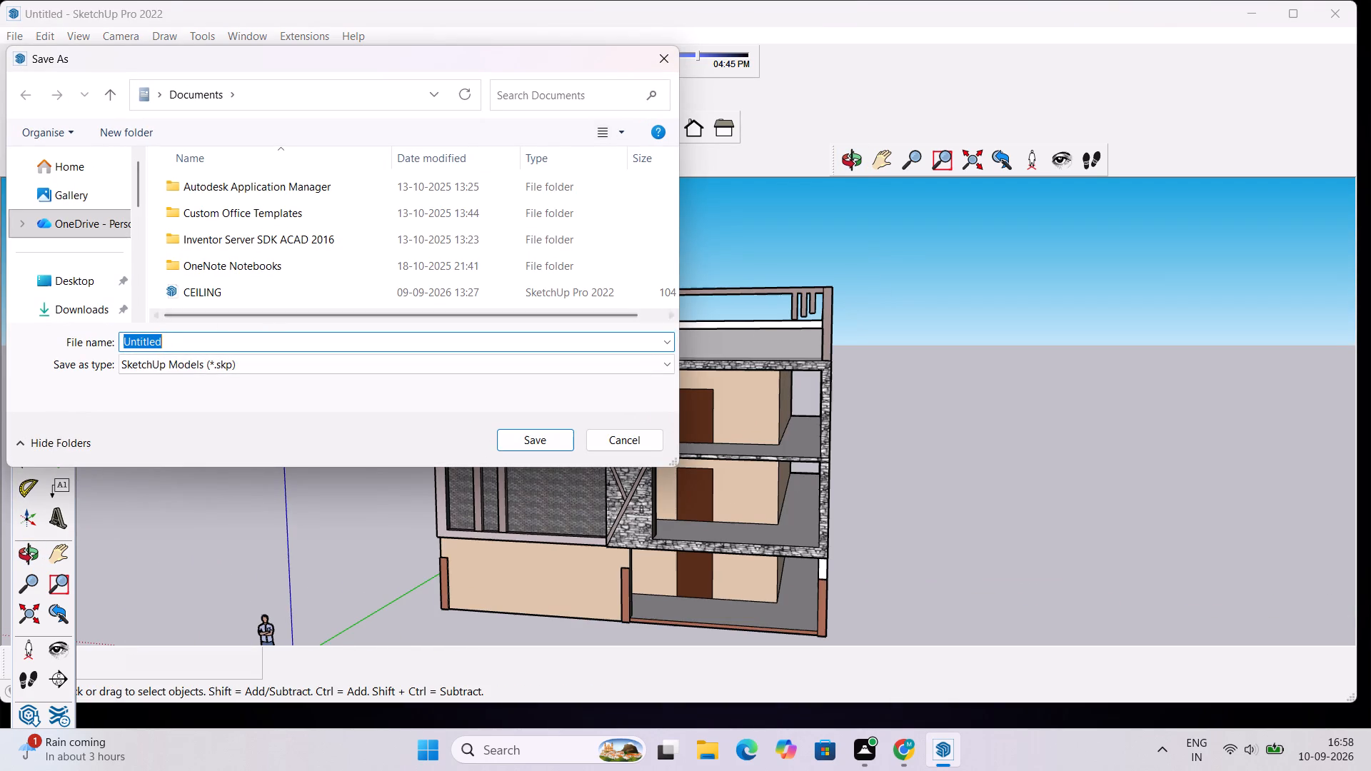
key(BackSpace)
key(BackSpace)
key(BackSpace)
key(BackSpace)
key(BackSpace)
key(BackSpace)
key(BackSpace)
key(BackSpace)
key(BackSpace)
key(BackSpace)
key(BackSpace)
key(BackSpace)
key(BackSpace)
key(BackSpace)
key(BackSpace)
key(BackSpace)
key(BackSpace)
key(BackSpace)
key(BackSpace)
key(BackSpace)
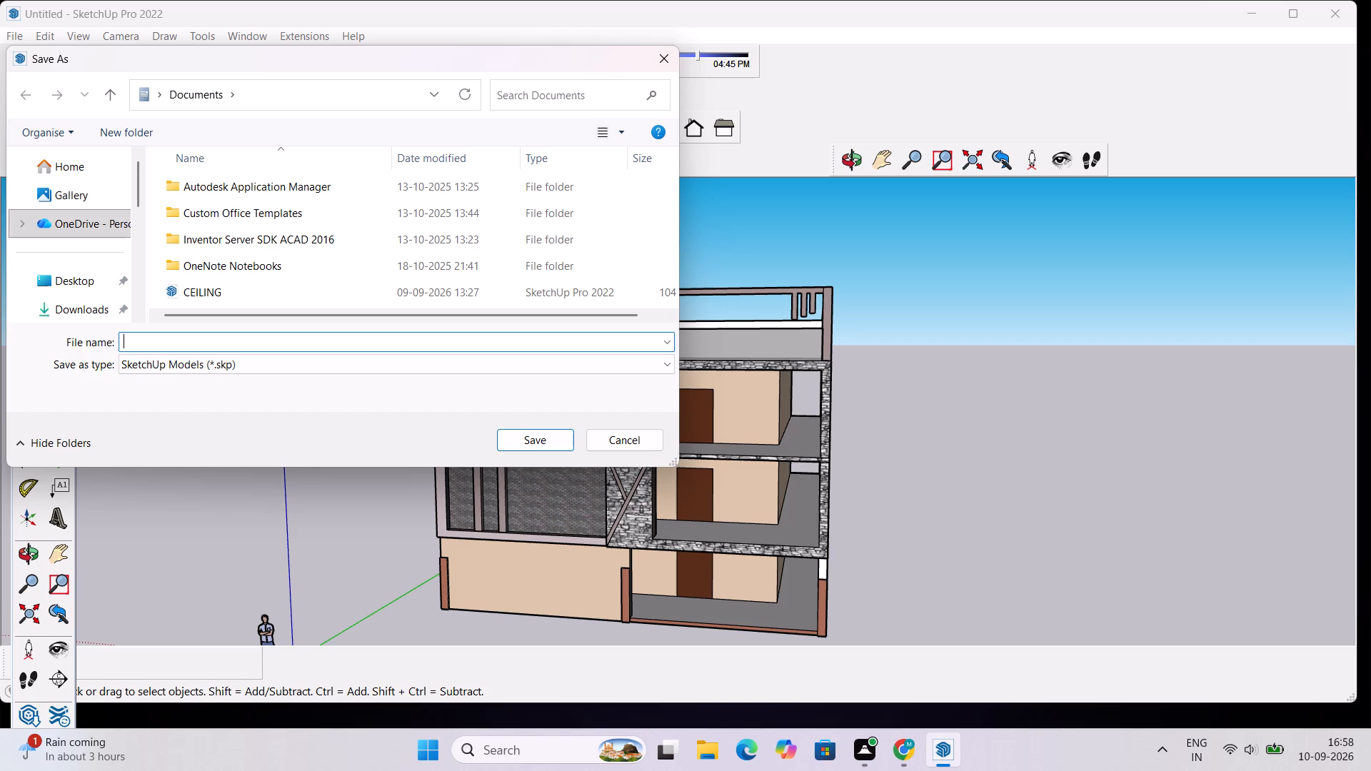
text(new)
click(91, 310)
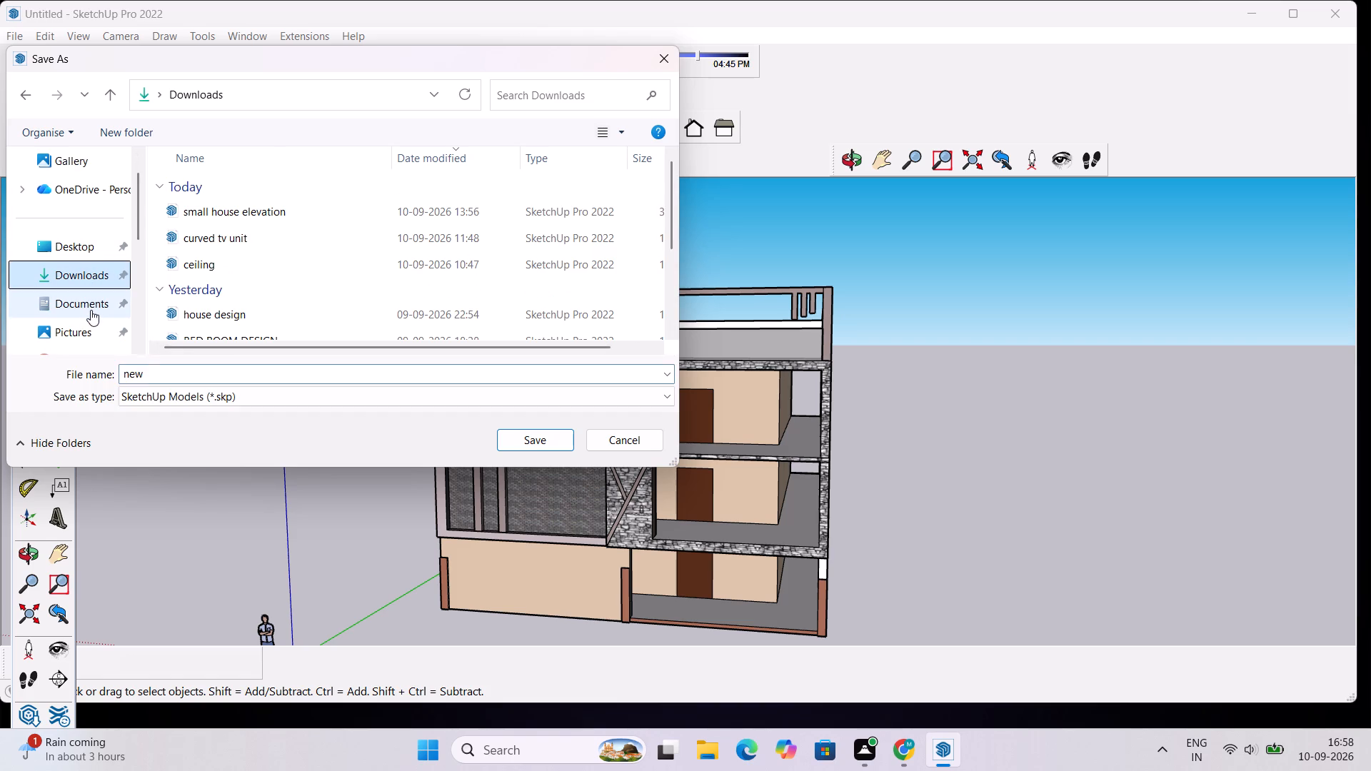
click(168, 376)
key(space)
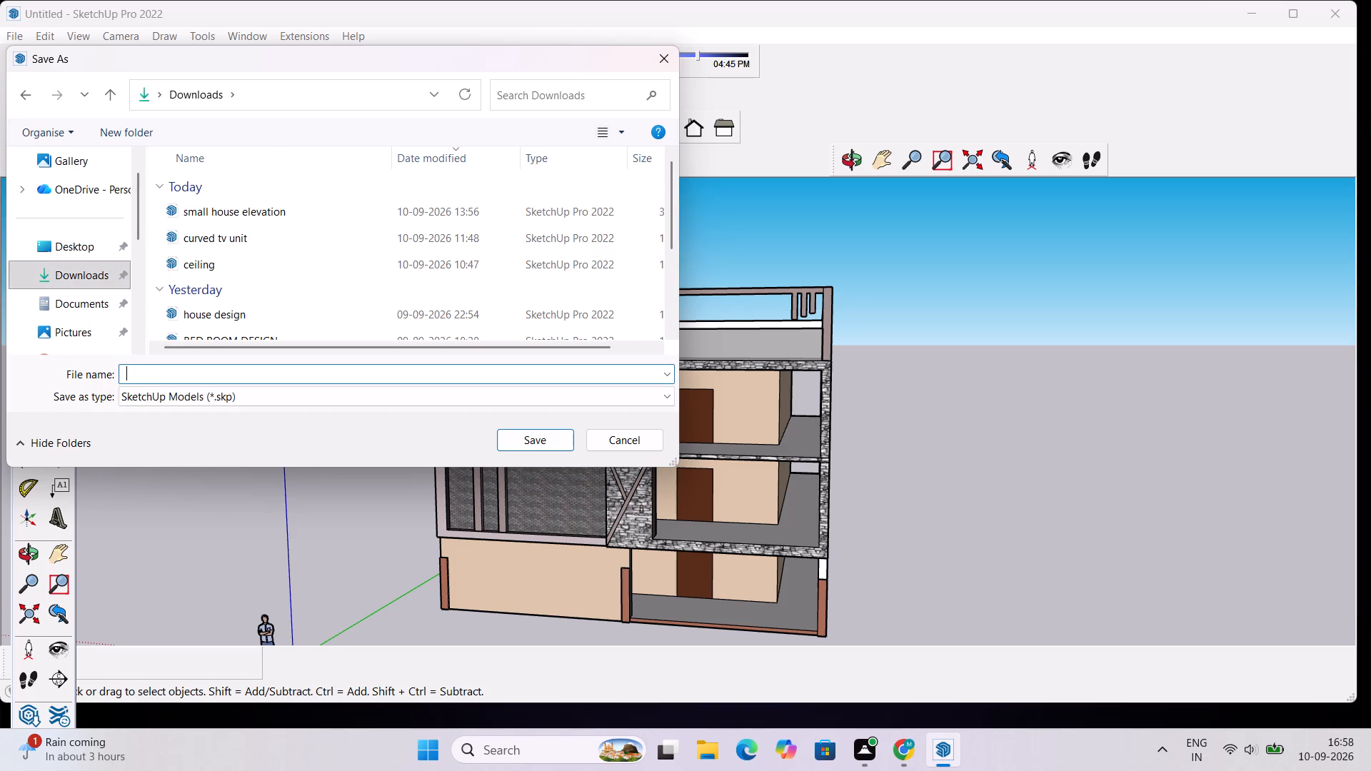
key(n)
key(e)
key(w)
key(space)
text(elea)
key(BackSpace)
text(vation)
click(538, 440)
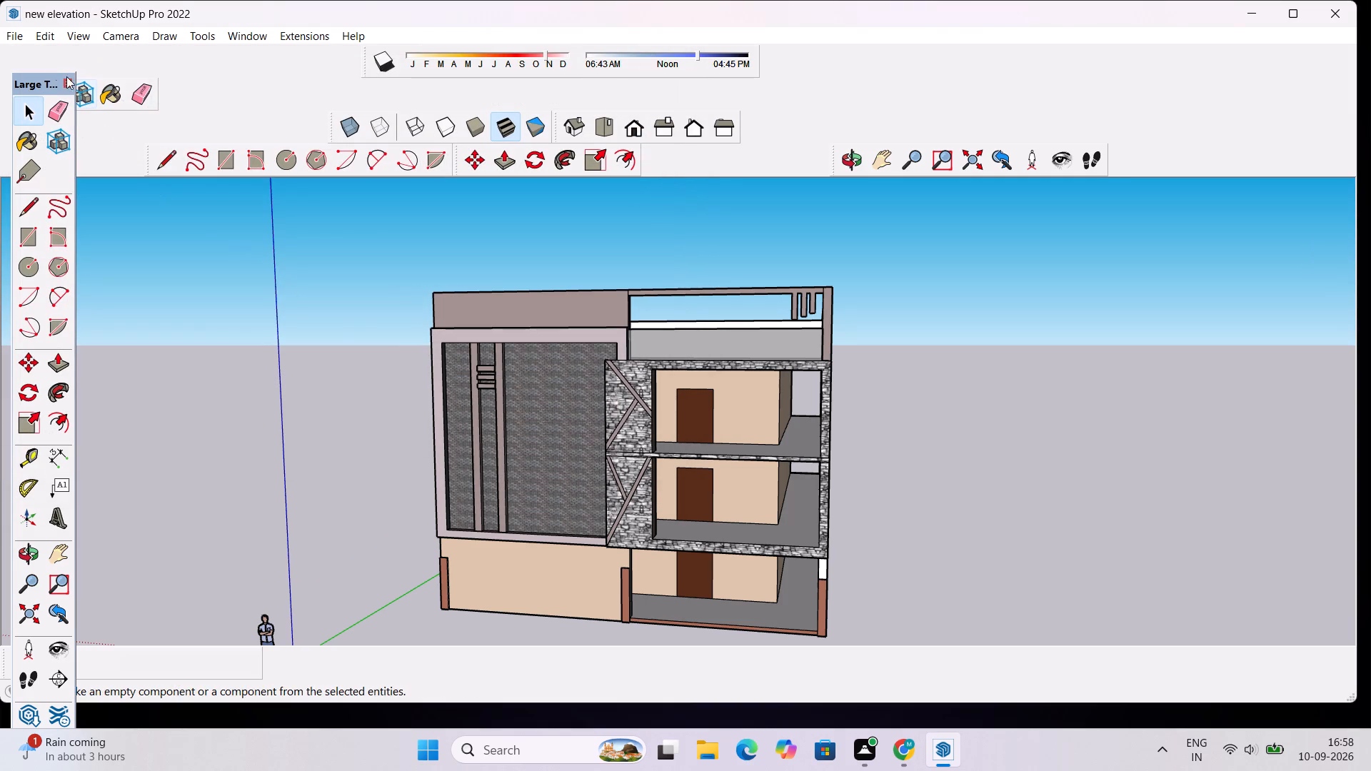
Export the current view as a 2D JPEG image named "new elevation pdf" in the Documents folder.
click(11, 40)
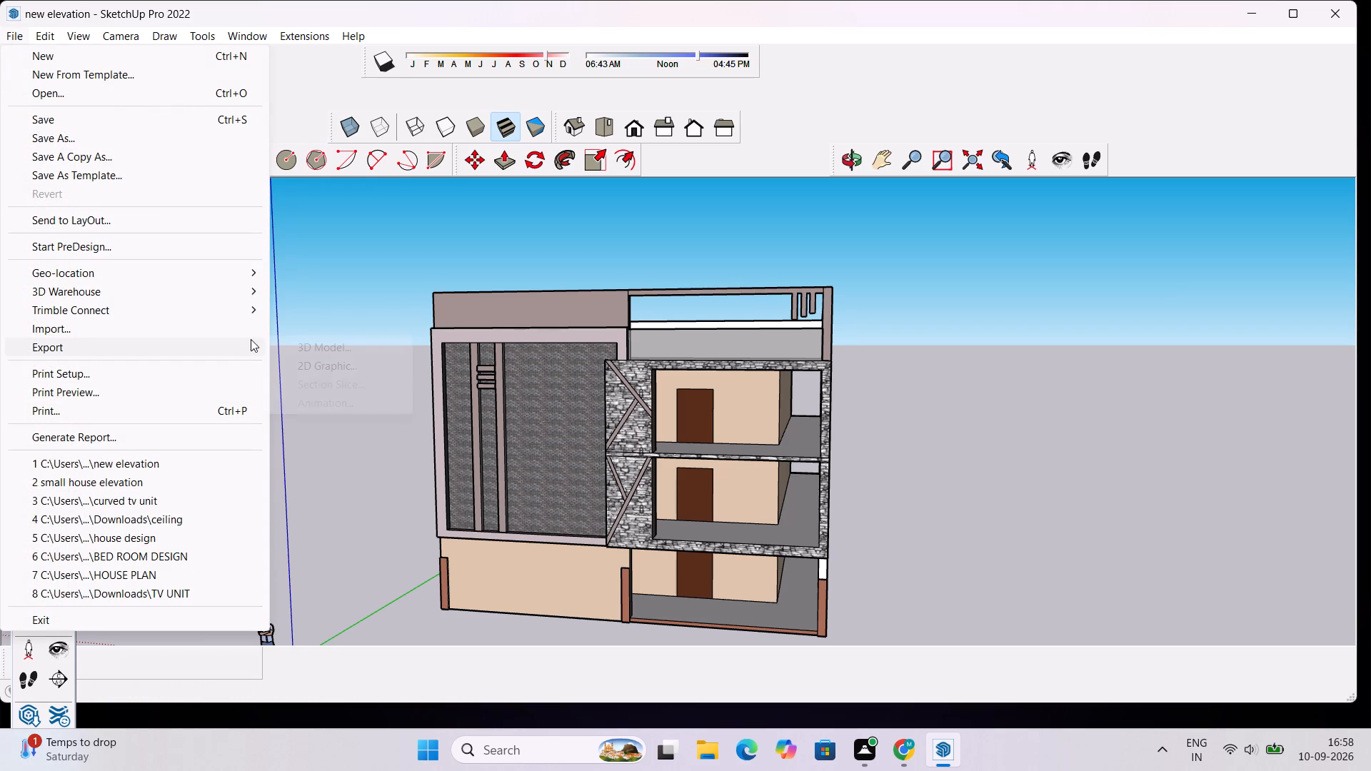
click(313, 368)
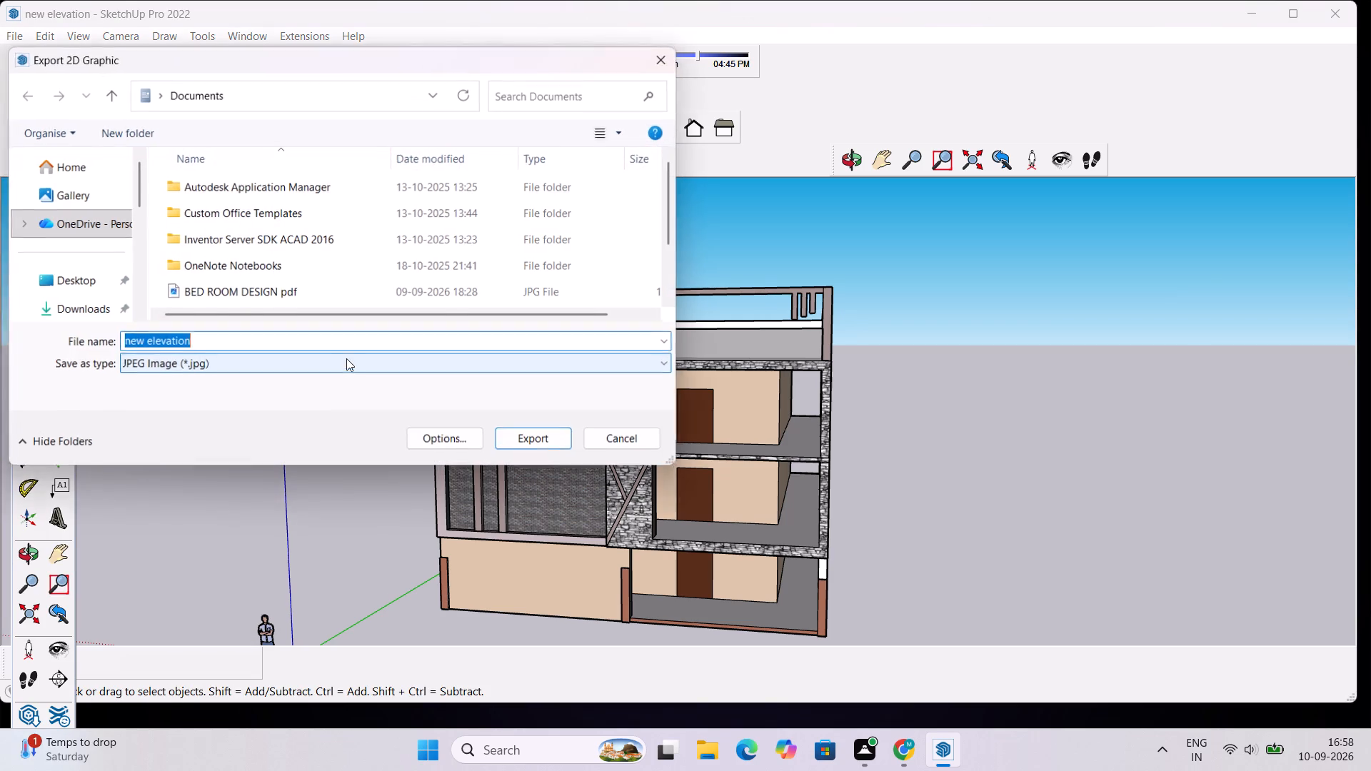
click(280, 344)
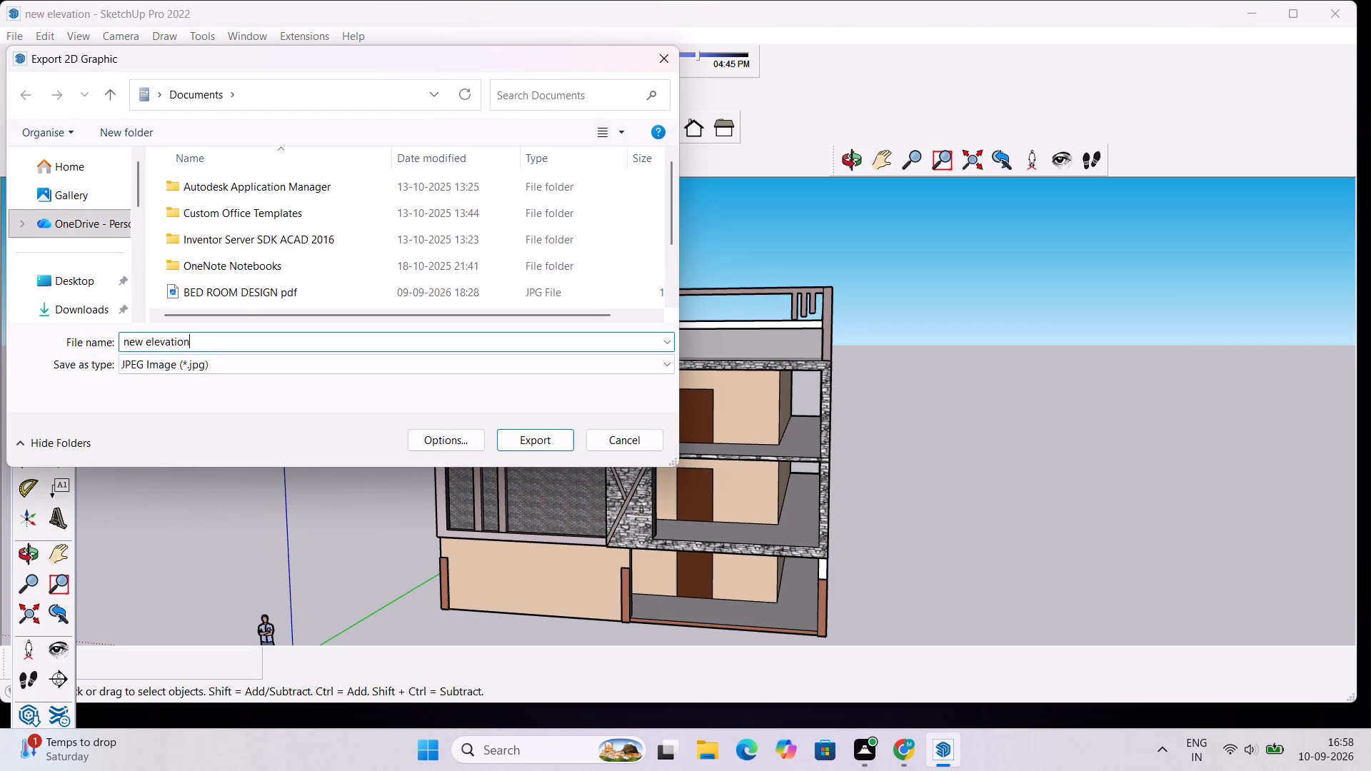
key(space)
text(pdf)
click(545, 439)
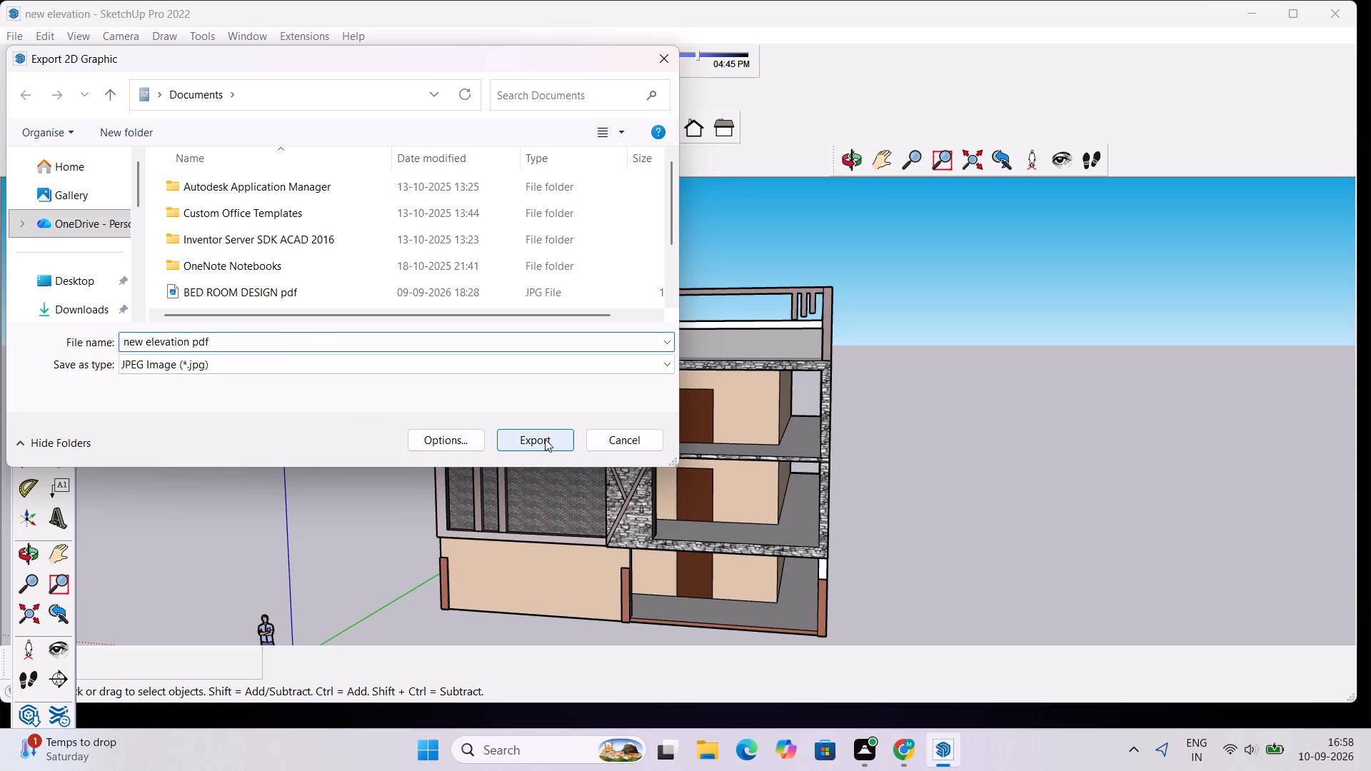